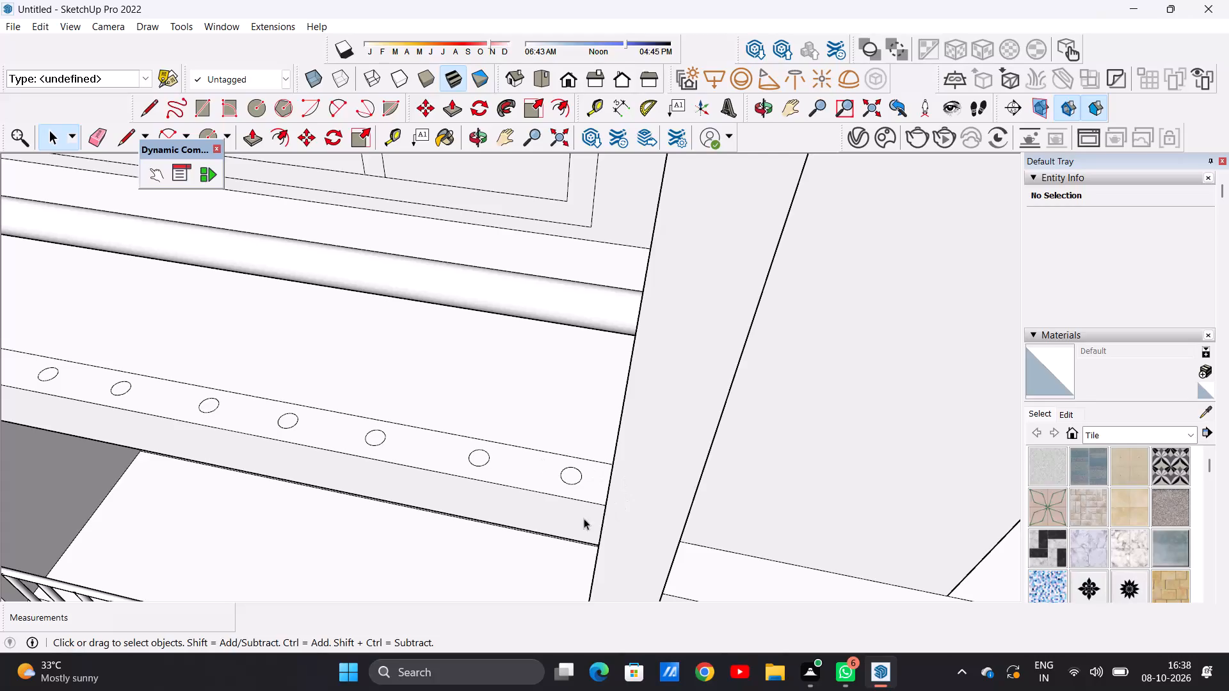
# Push/Pull the three baluster circles nearest the main building up into the handrail, about 3' 1" to 3' 2" each.
pyautogui.scroll(13, 576, 509)
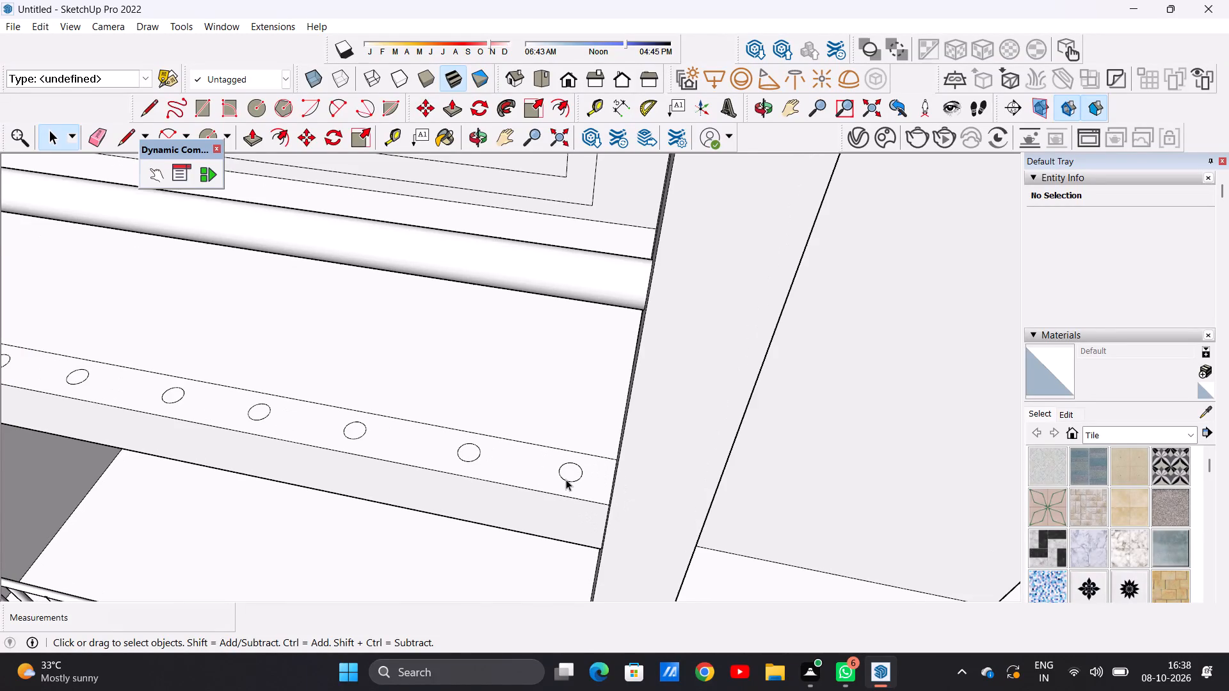
pyautogui.press('p')
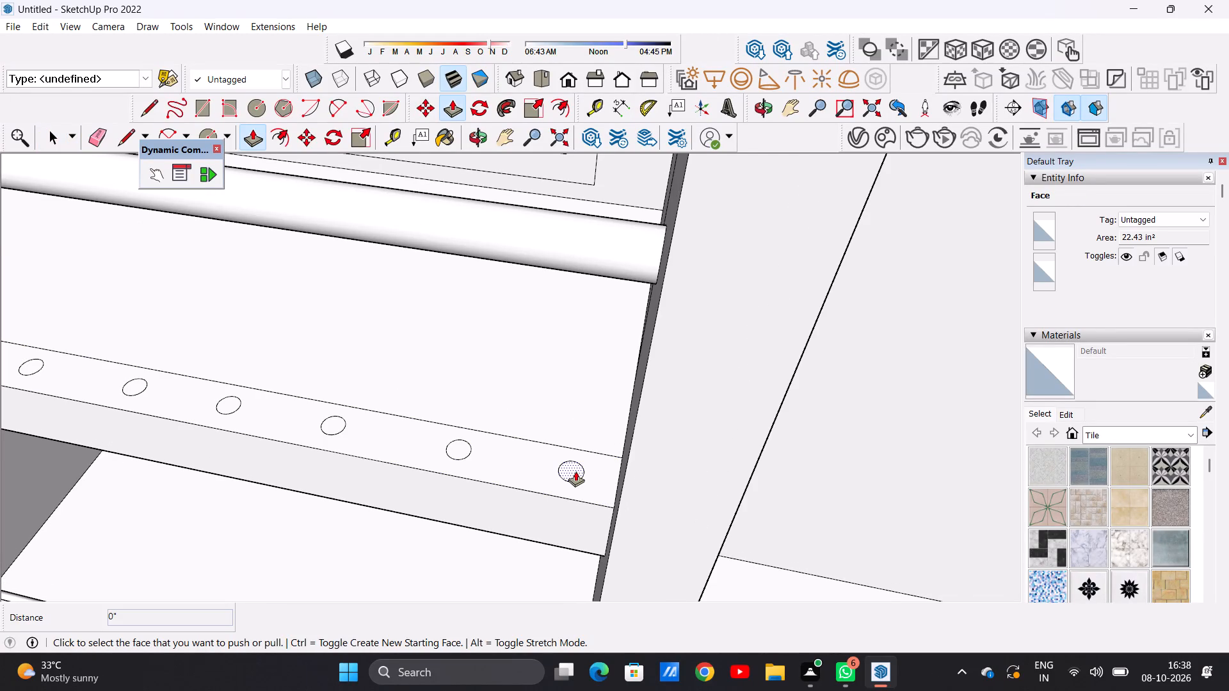
pyautogui.click(575, 471)
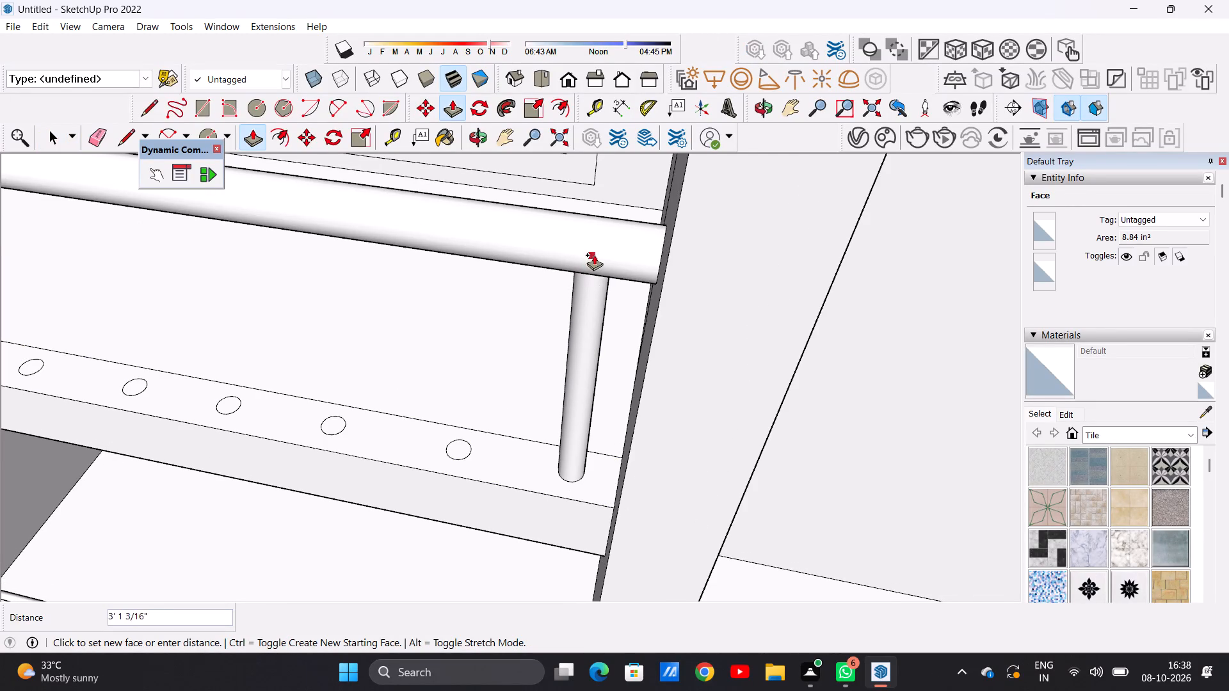
pyautogui.click(587, 243)
pyautogui.moveTo(597, 358); pyautogui.dragTo(596, 301, button='middle')
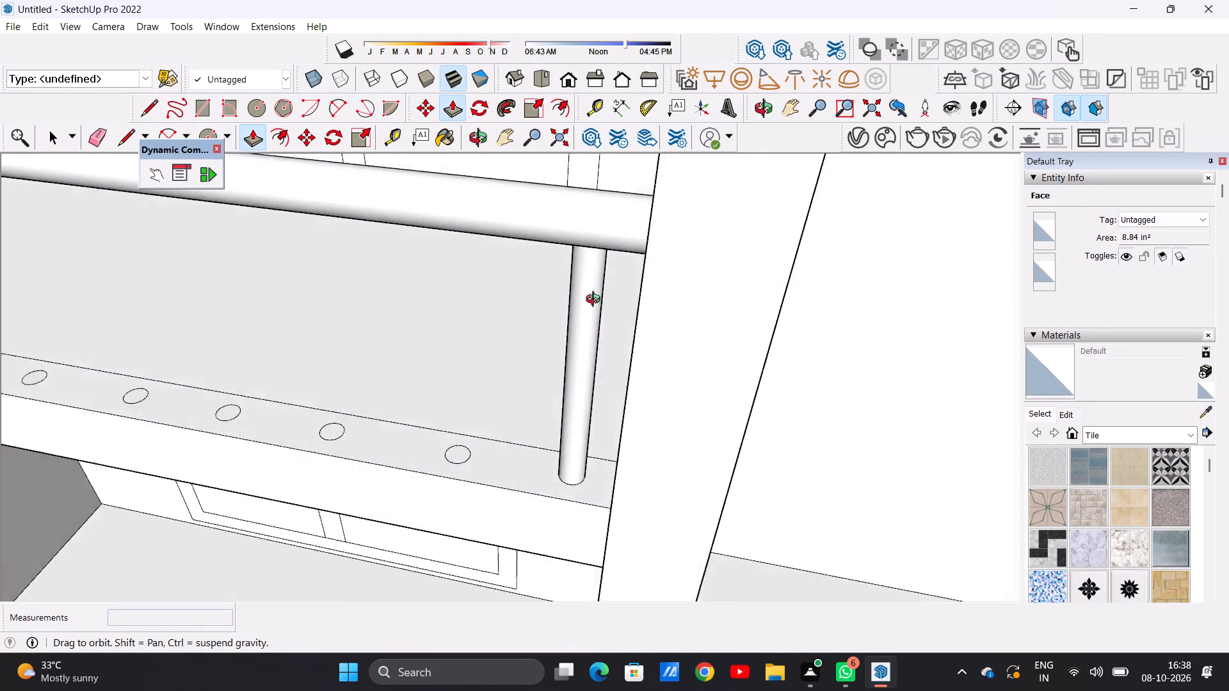
pyautogui.moveTo(596, 301); pyautogui.dragTo(622, 218, button='middle')
pyautogui.scroll(-3, 563, 350)
pyautogui.moveTo(565, 358); pyautogui.dragTo(427, 481, button='middle')
pyautogui.scroll(4, 472, 420)
pyautogui.moveTo(440, 413); pyautogui.dragTo(496, 412, button='middle')
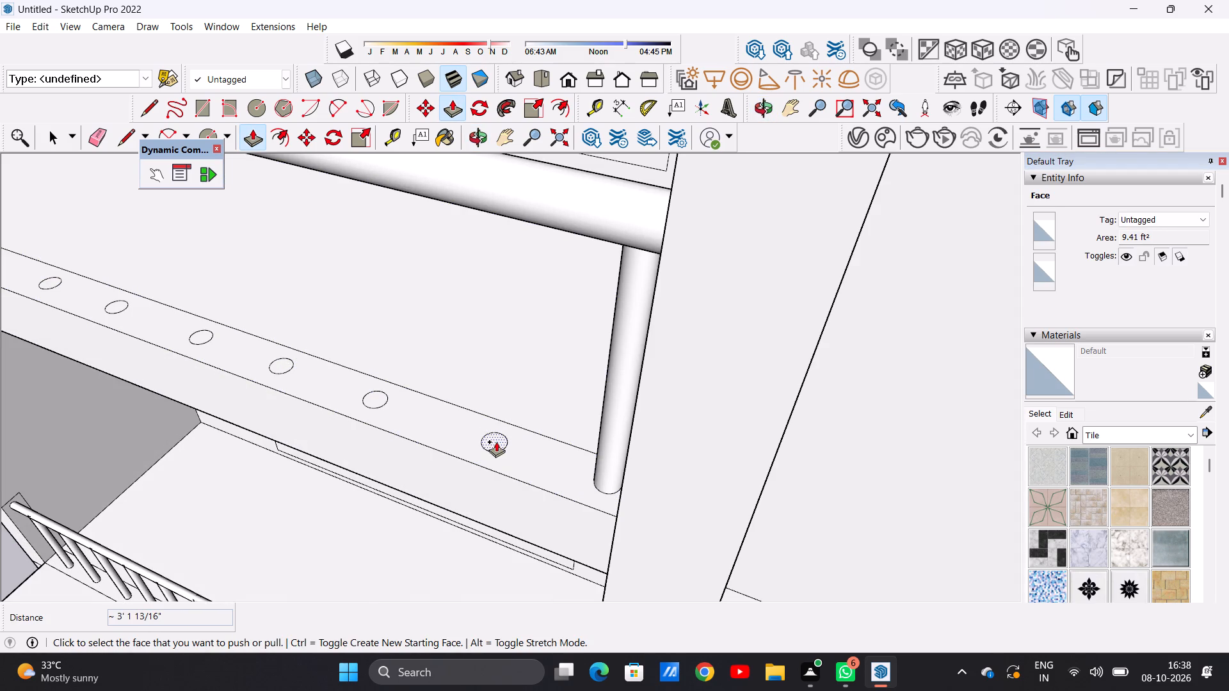
pyautogui.click(492, 441)
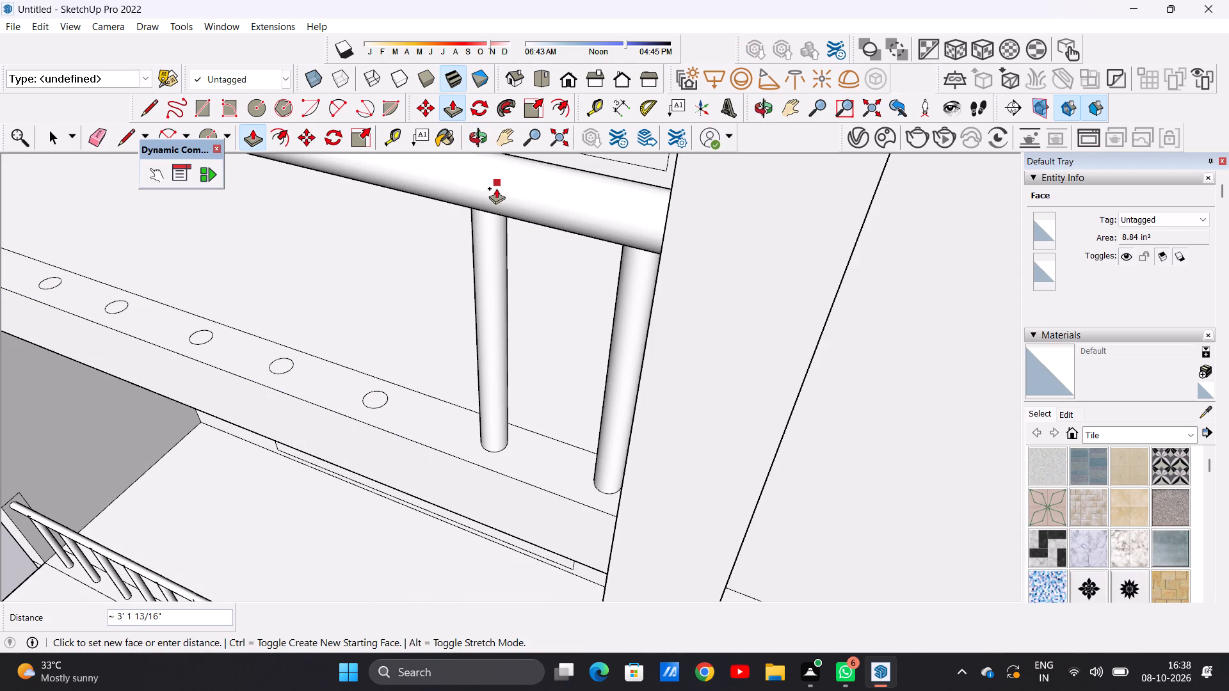
pyautogui.click(496, 188)
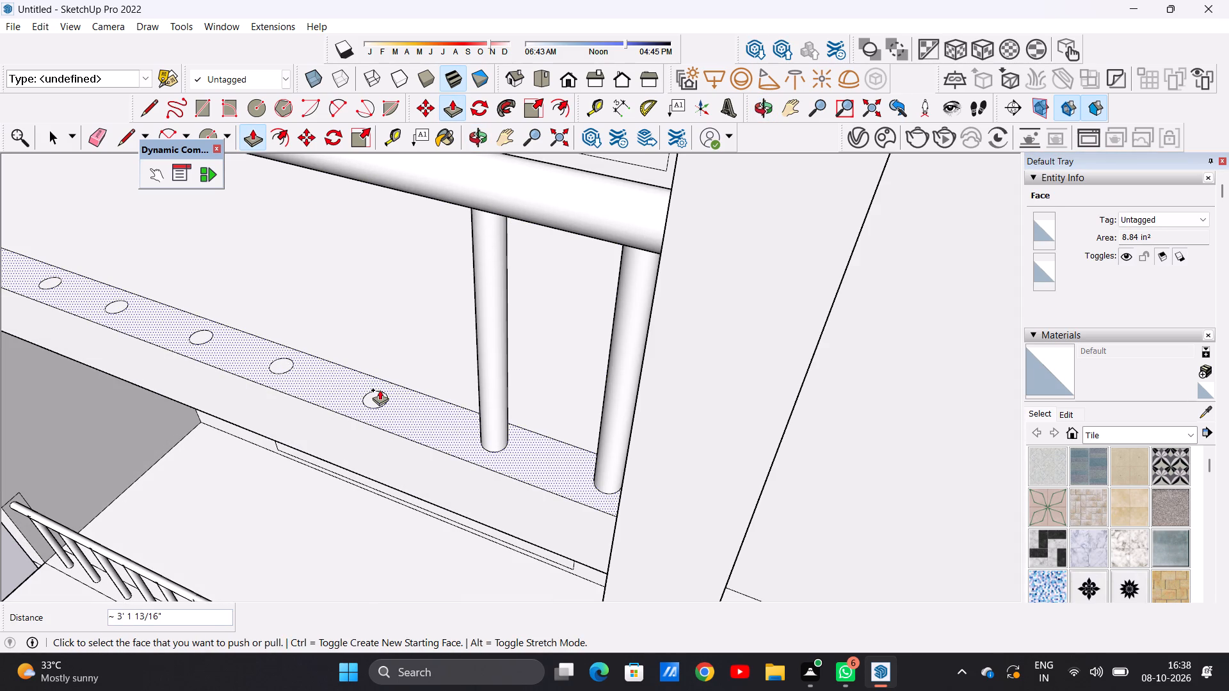
pyautogui.click(375, 395)
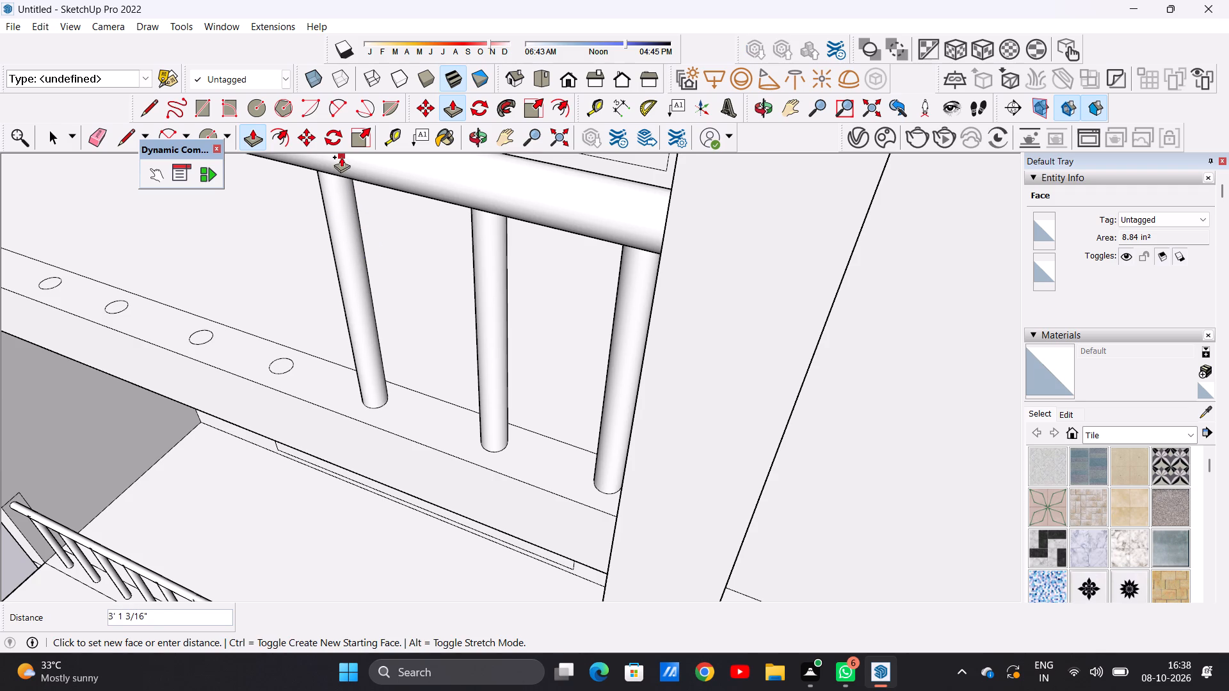
pyautogui.click(341, 157)
# Push/Pull the fourth and fifth baluster circles from the main building up into the handrail, about 2' 11 1/2" each.
pyautogui.scroll(-6, 383, 340)
pyautogui.moveTo(284, 312); pyautogui.dragTo(397, 219, button='middle')
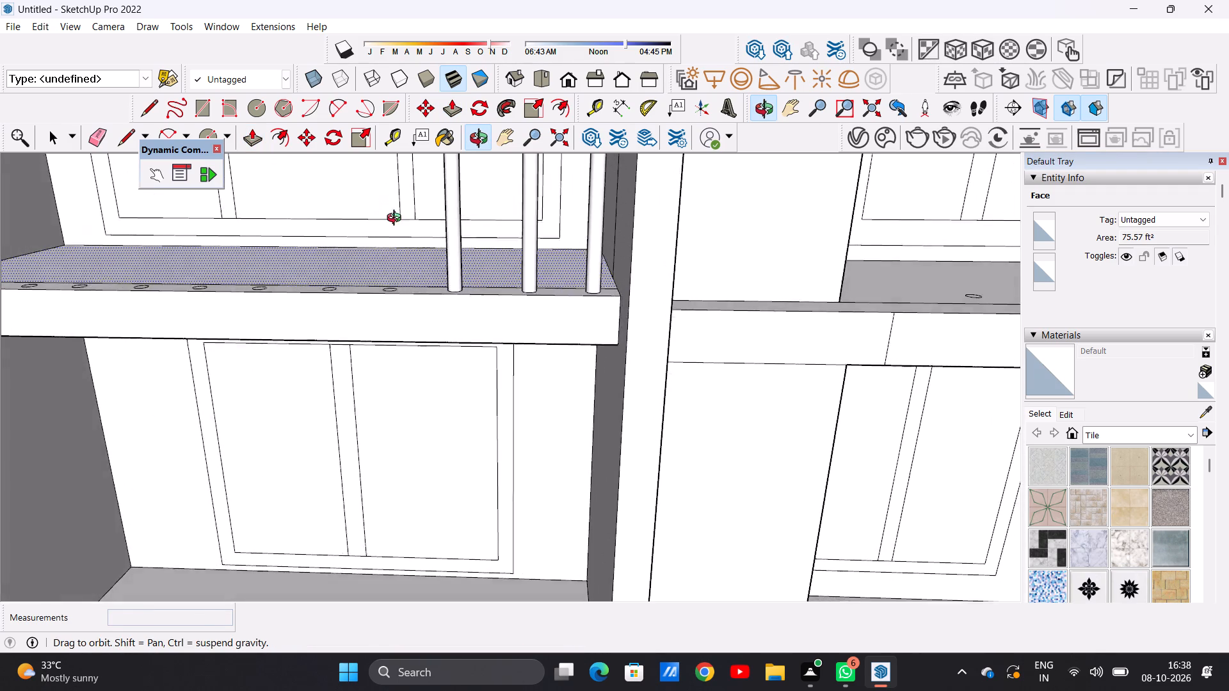
pyautogui.moveTo(397, 219); pyautogui.dragTo(347, 268, button='middle')
pyautogui.scroll(-13, 364, 349)
pyautogui.scroll(5, 371, 289)
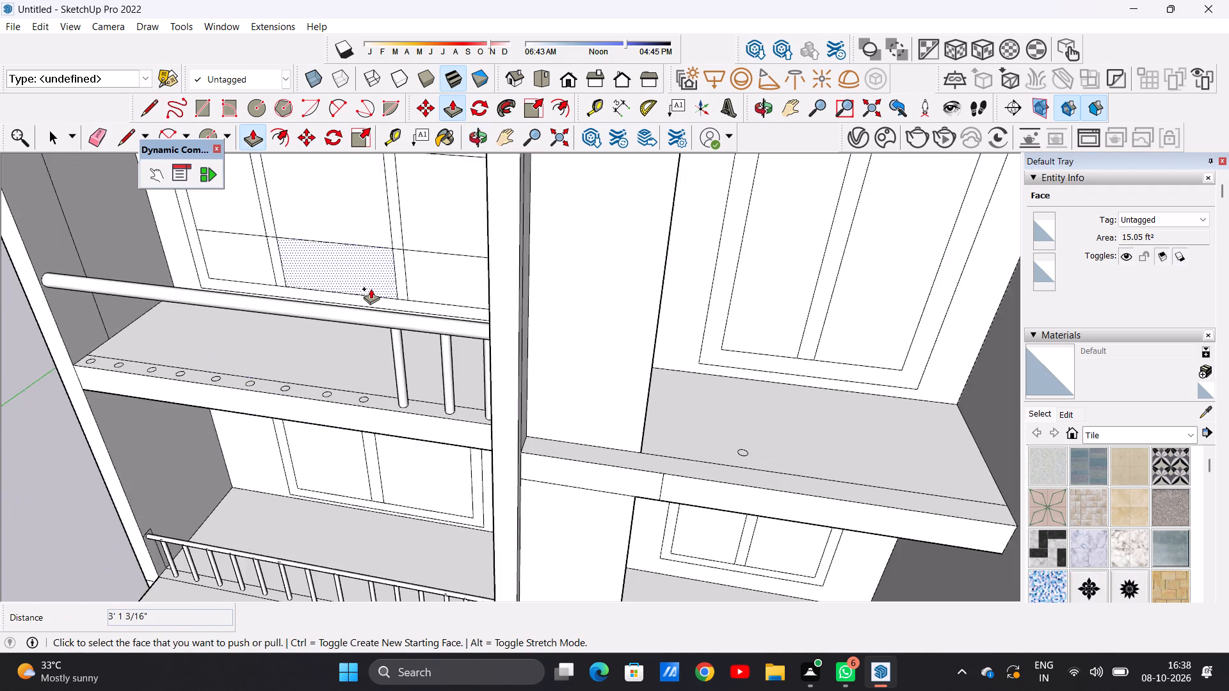
pyautogui.scroll(6, 371, 289)
pyautogui.click(353, 525)
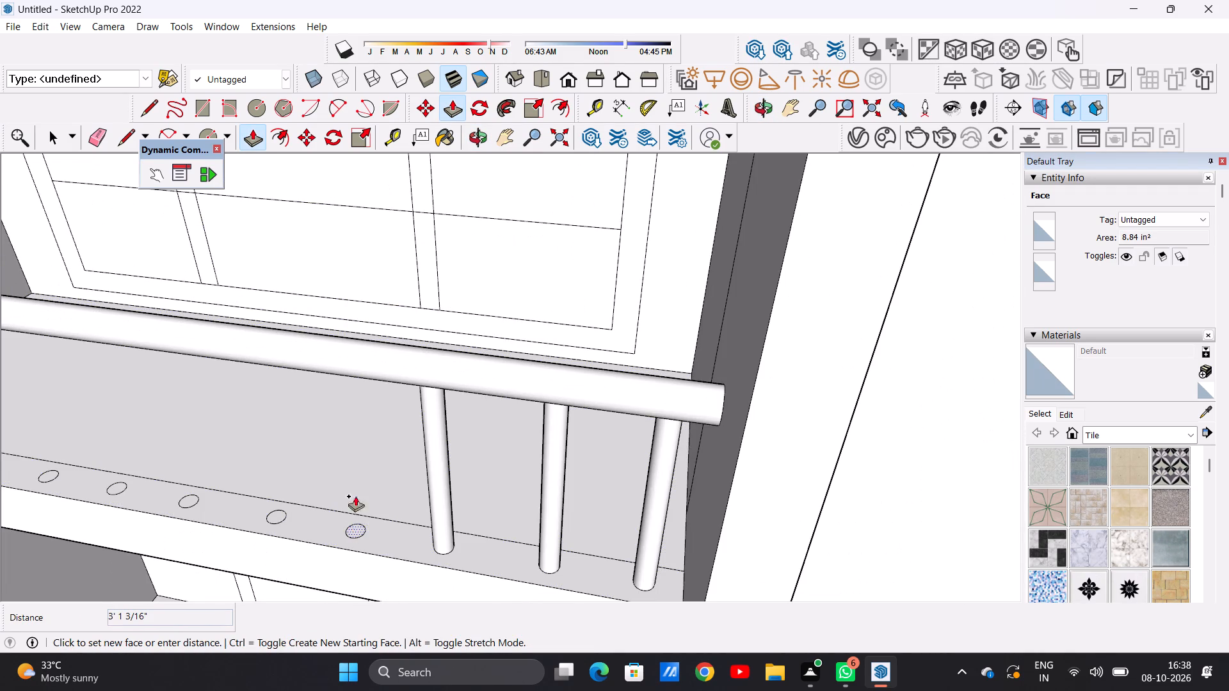
pyautogui.click(328, 352)
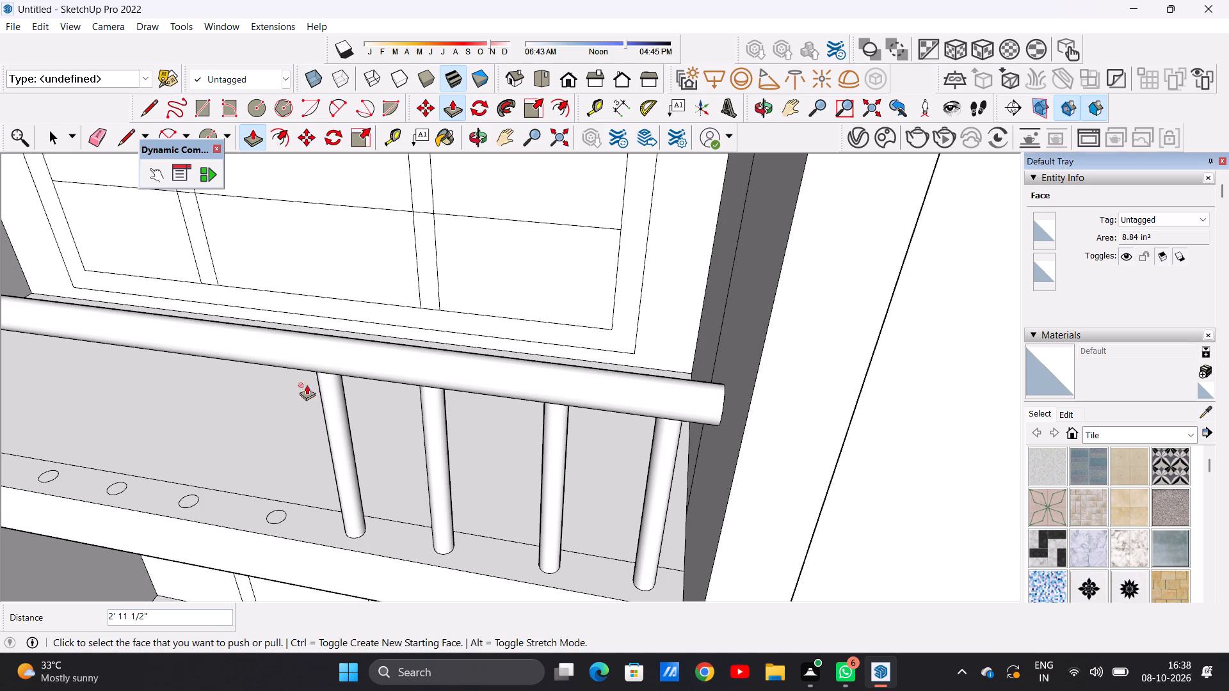
pyautogui.scroll(6, 275, 507)
pyautogui.scroll(-1, 275, 507)
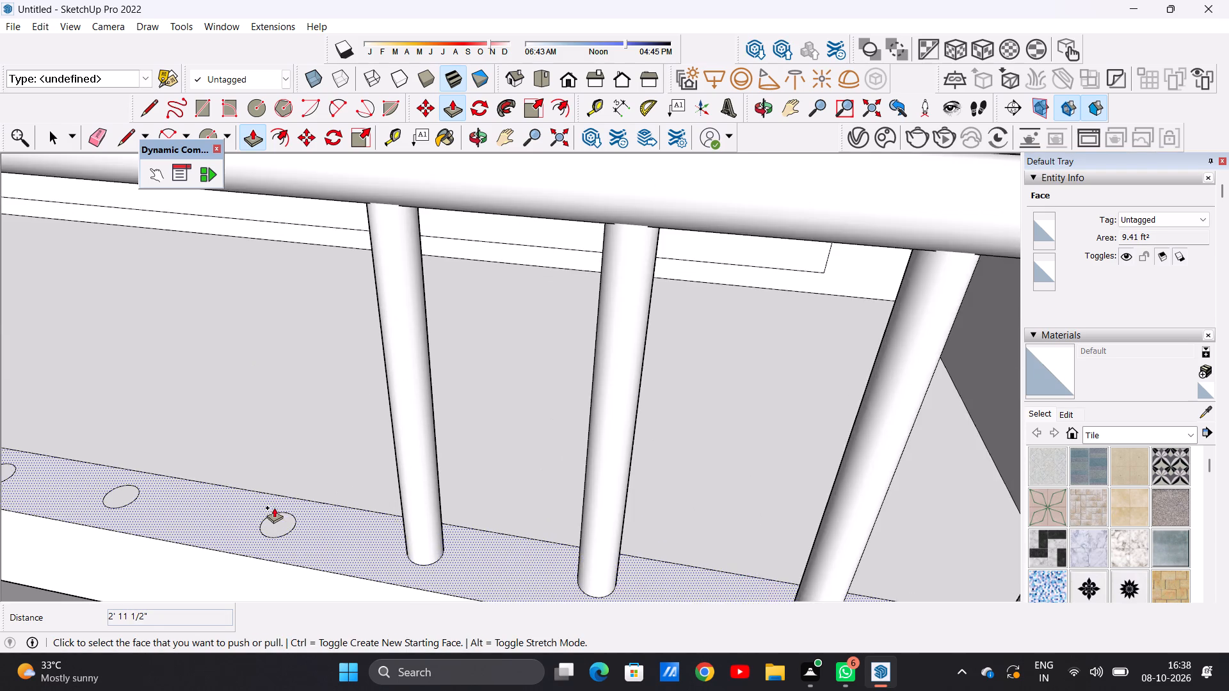
pyautogui.click(280, 519)
pyautogui.scroll(-12, 278, 385)
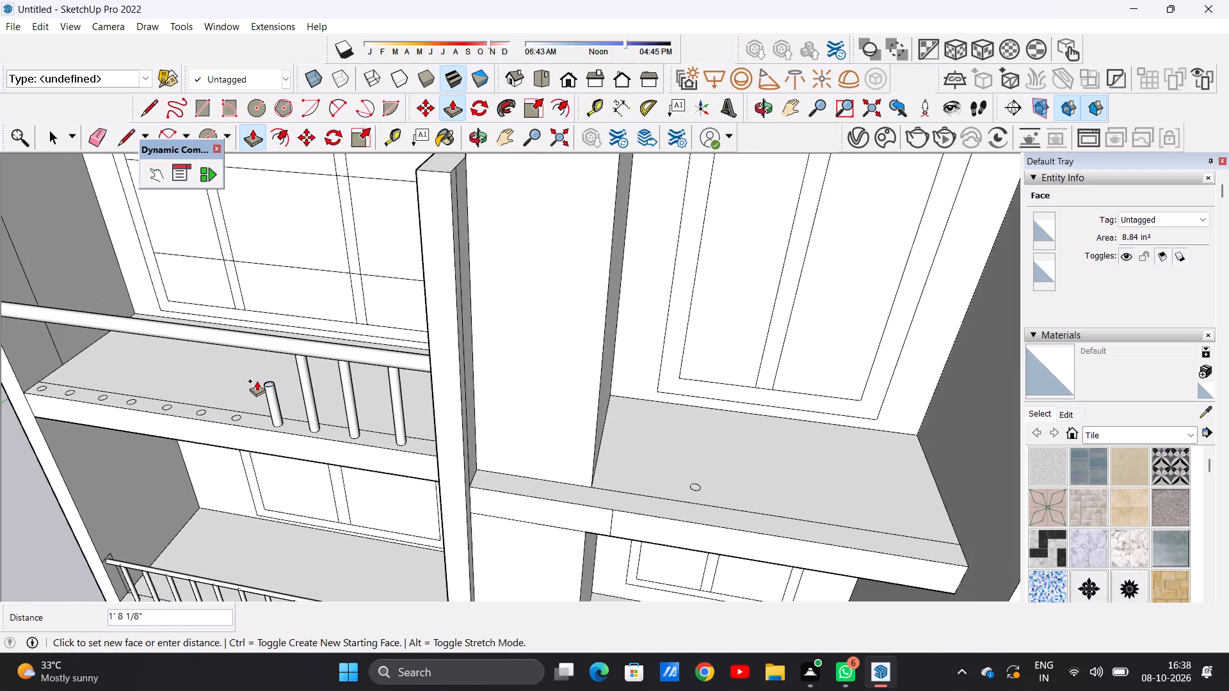
pyautogui.scroll(10, 262, 353)
pyautogui.scroll(-1, 260, 353)
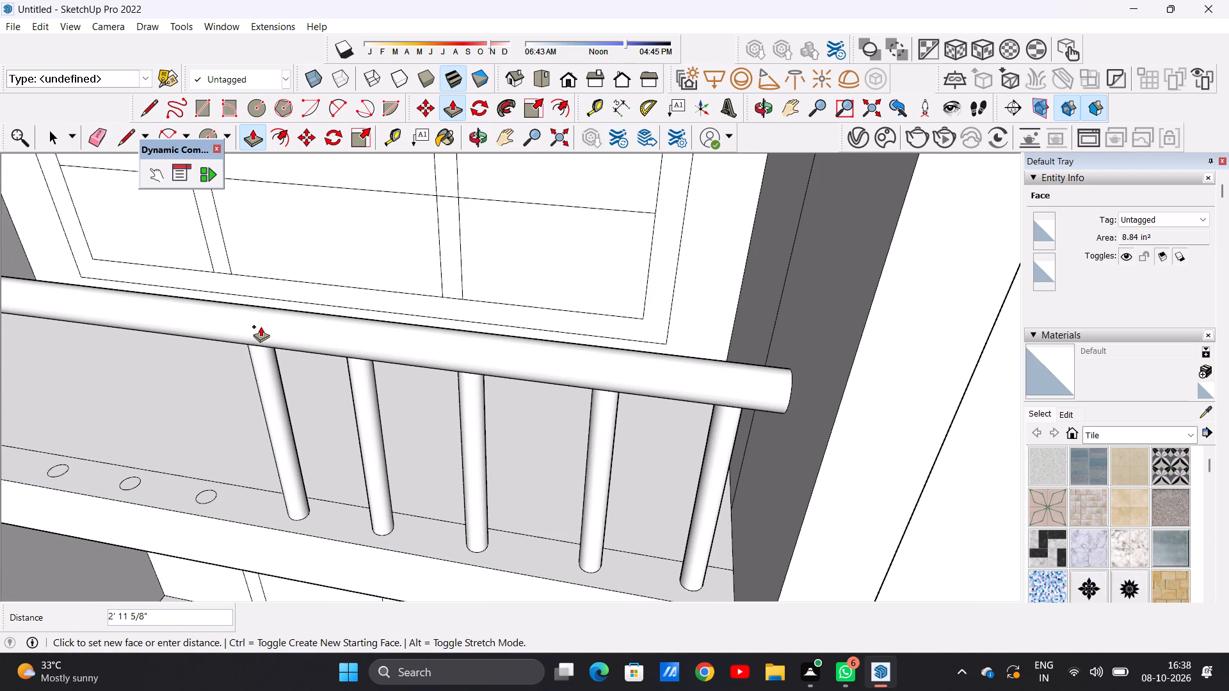
pyautogui.click(261, 326)
# Push/Pull the sixth baluster circle from the main building up about 2' 11 1/8" to meet the handrail.
pyautogui.scroll(-19, 367, 411)
pyautogui.scroll(3, 356, 383)
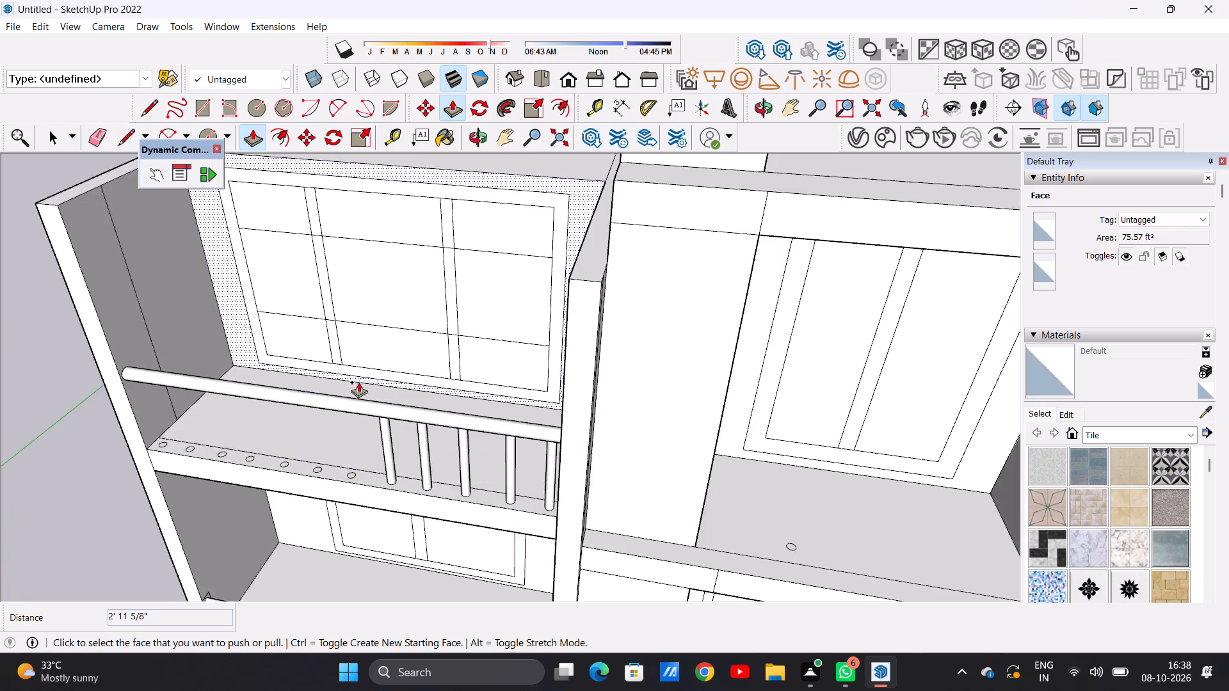
pyautogui.scroll(13, 358, 382)
pyautogui.scroll(-1, 345, 502)
pyautogui.scroll(1, 345, 502)
pyautogui.scroll(-1, 345, 502)
pyautogui.scroll(5, 363, 514)
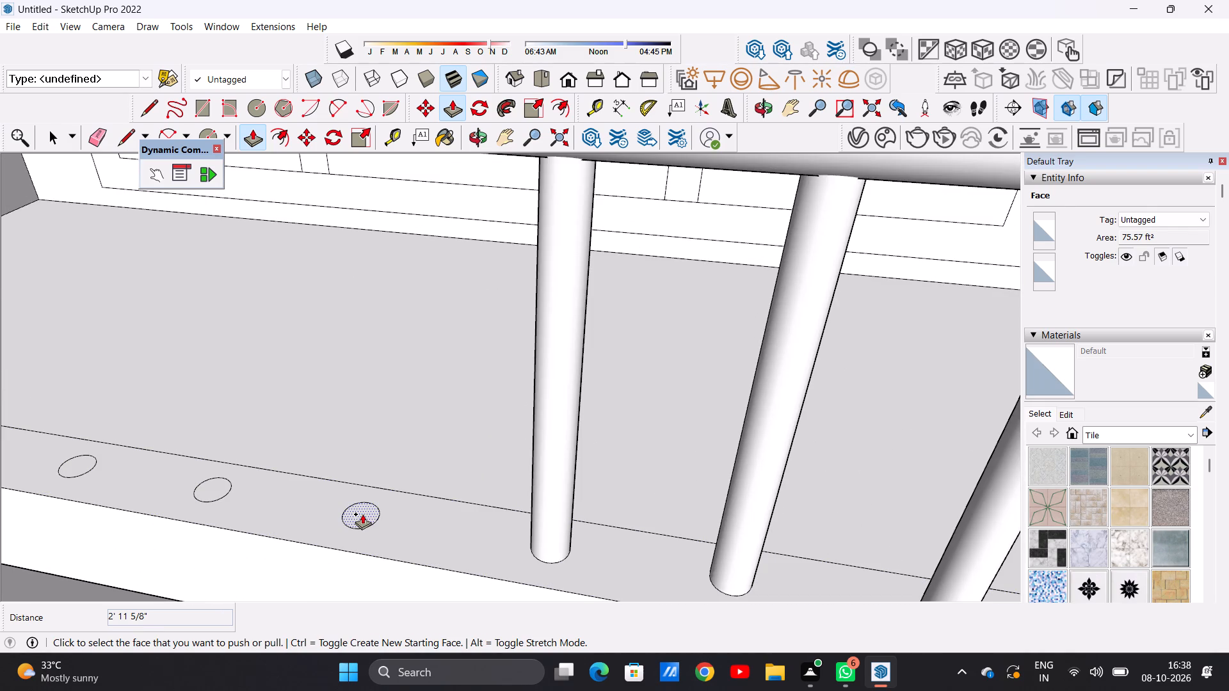
pyautogui.click(362, 514)
pyautogui.scroll(-15, 370, 415)
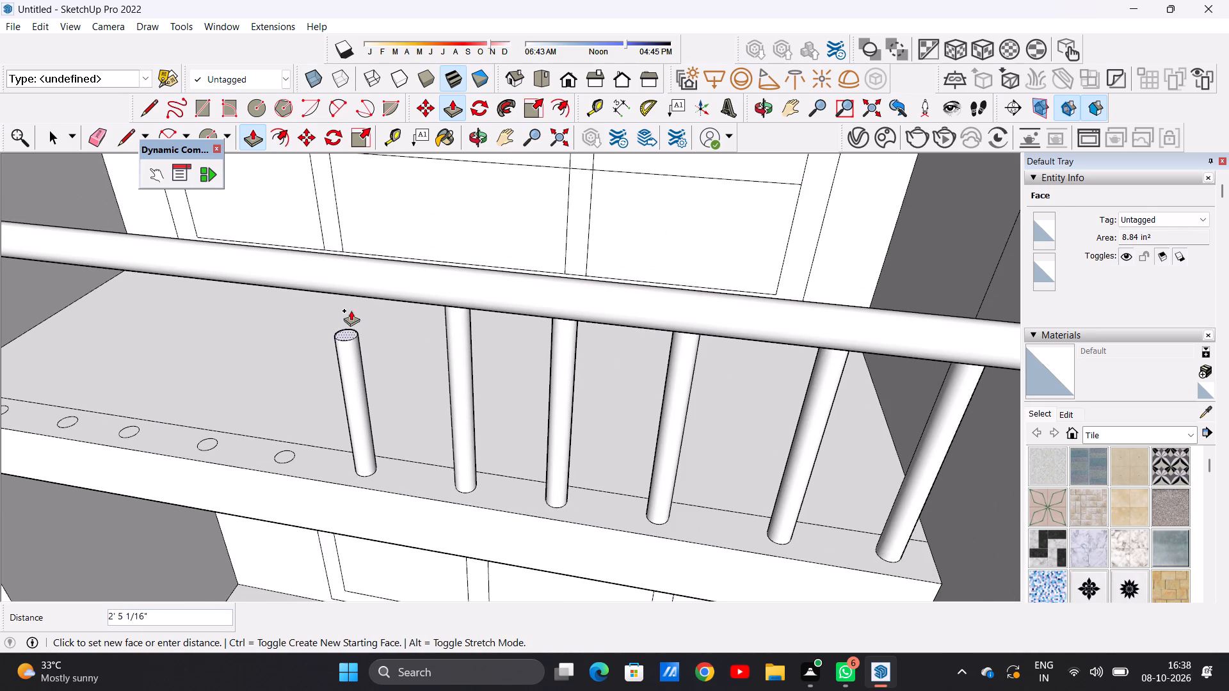
pyautogui.scroll(5, 347, 287)
pyautogui.click(342, 277)
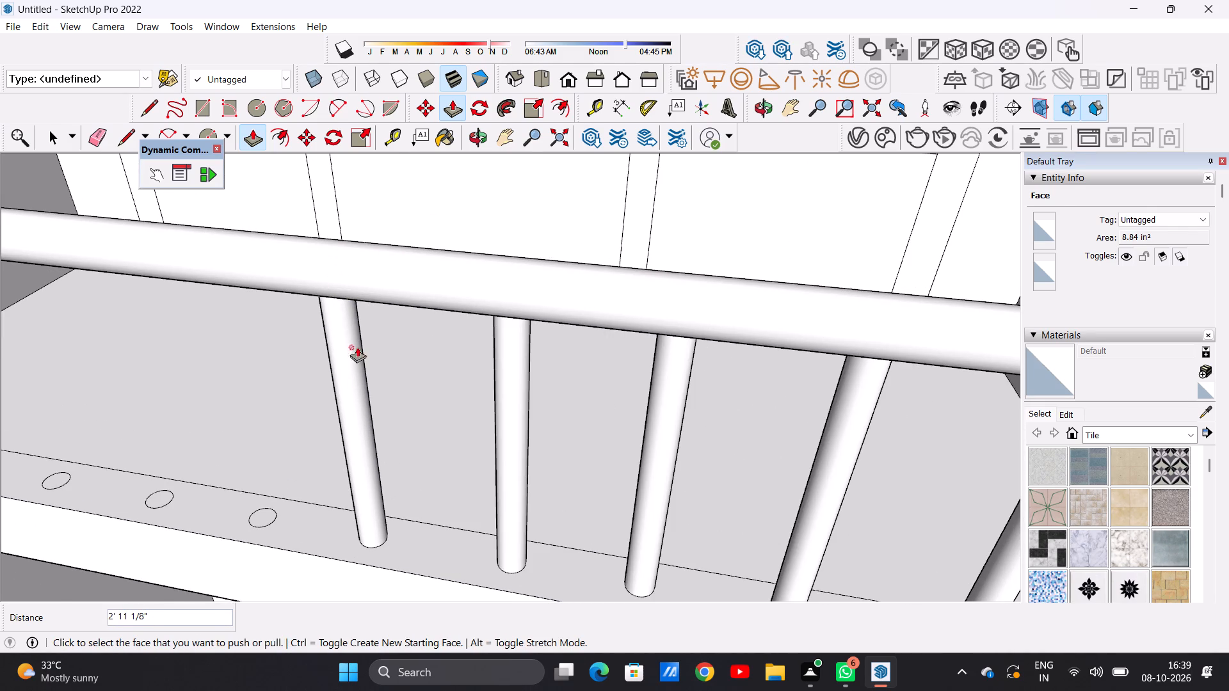
# Push/Pull the seventh baluster circle from the main building up about 3' 1 13/16" into the handrail.
pyautogui.scroll(-14, 364, 414)
pyautogui.scroll(18, 334, 424)
pyautogui.scroll(-1, 356, 478)
pyautogui.scroll(1, 356, 478)
pyautogui.scroll(-1, 356, 478)
pyautogui.click(353, 491)
pyautogui.scroll(-20, 360, 354)
pyautogui.scroll(-1, 360, 354)
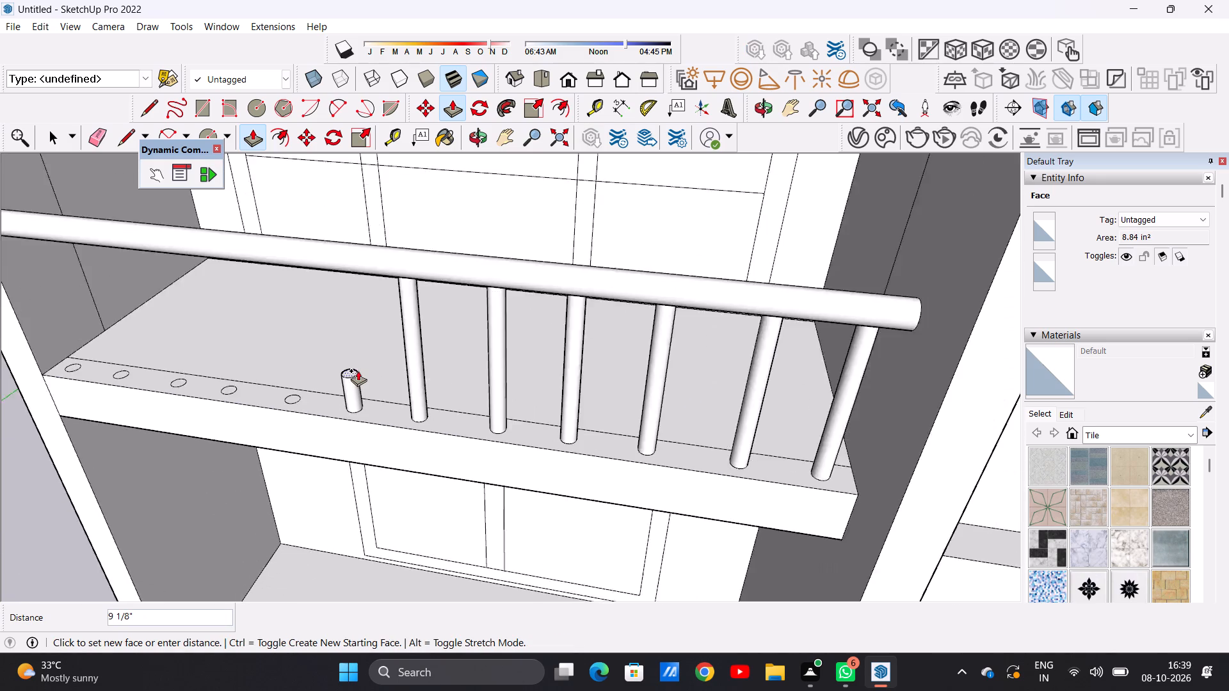
pyautogui.scroll(-7, 358, 370)
pyautogui.scroll(20, 348, 289)
pyautogui.scroll(-1, 345, 328)
pyautogui.scroll(1, 345, 328)
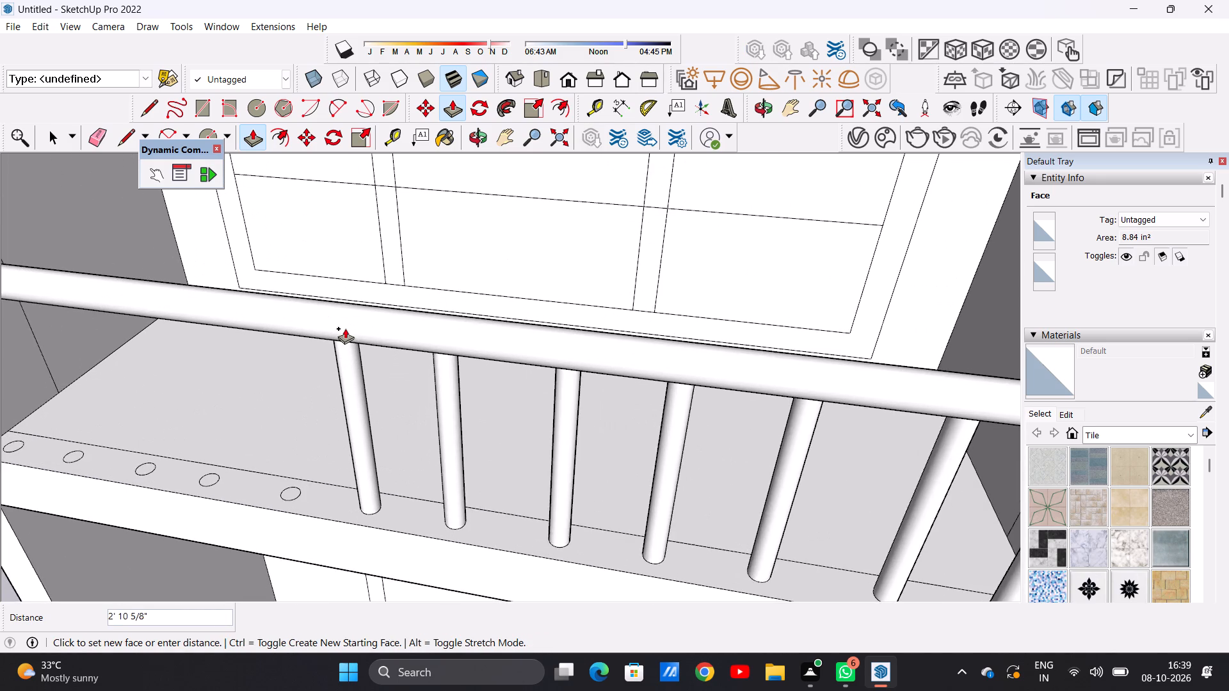
pyautogui.click(340, 326)
# Push/Pull the eighth baluster circle from the main building up about 3' 3/8" into the handrail.
pyautogui.scroll(-5, 386, 401)
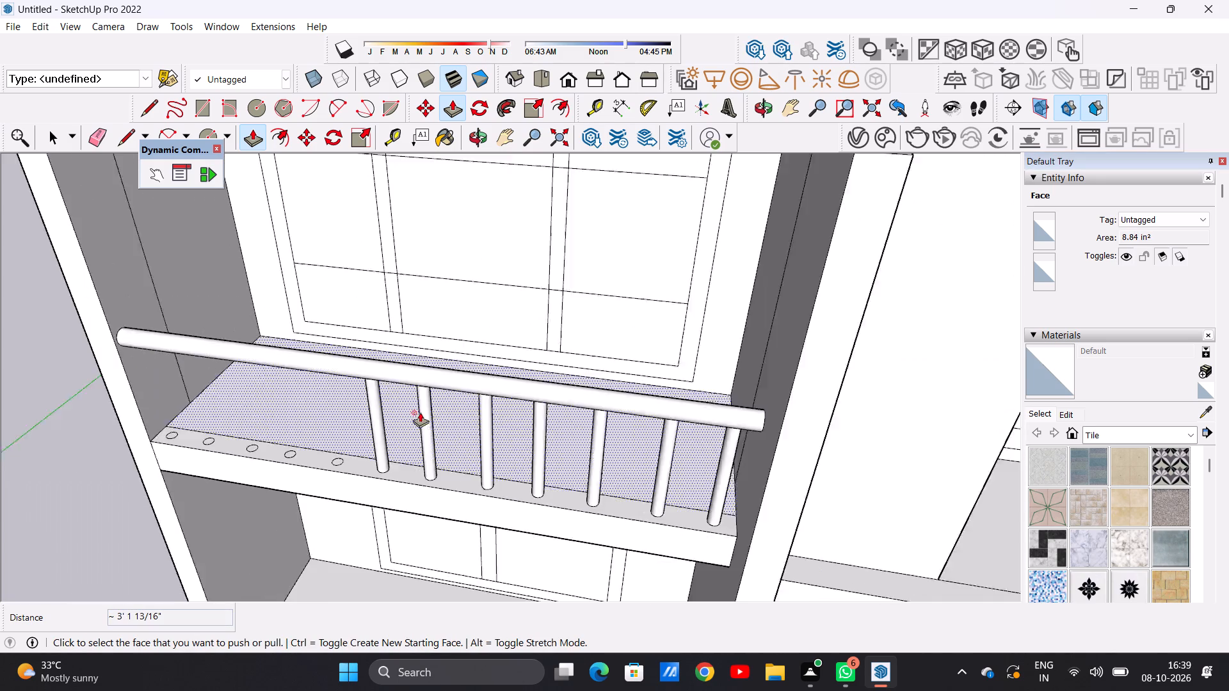
pyautogui.scroll(-9, 420, 412)
pyautogui.moveTo(289, 439); pyautogui.dragTo(509, 374, button='middle')
pyautogui.scroll(6, 449, 470)
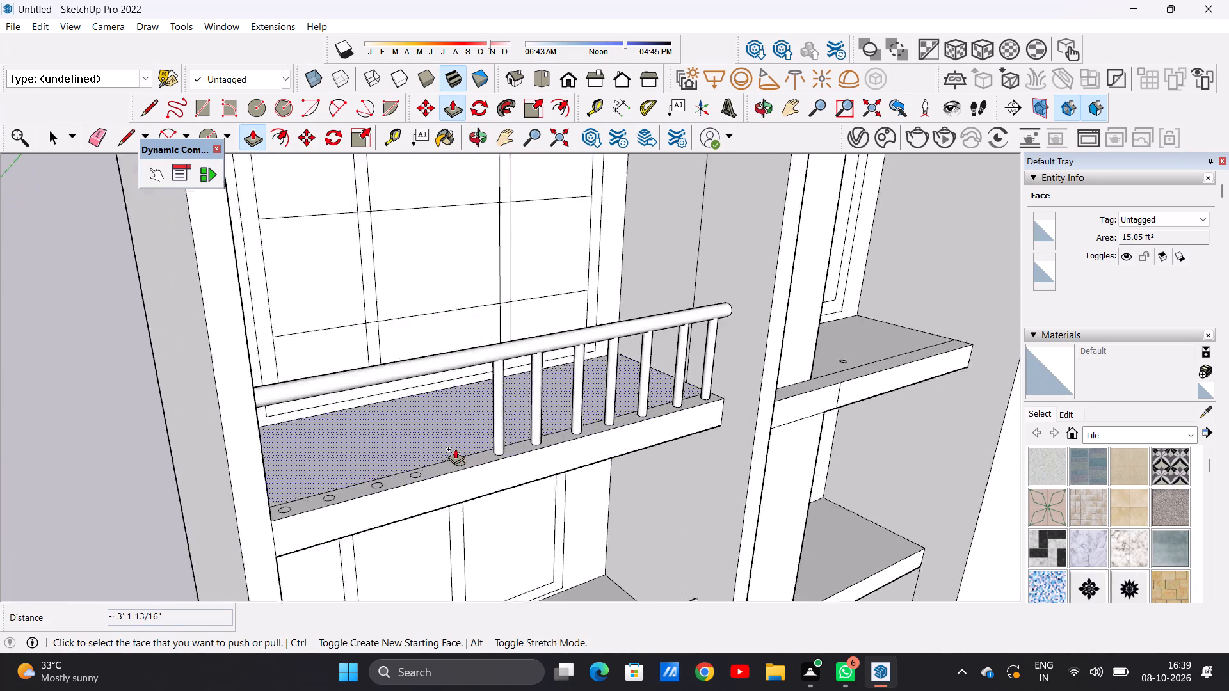
pyautogui.moveTo(460, 456); pyautogui.dragTo(470, 523, button='middle')
pyautogui.scroll(9, 464, 479)
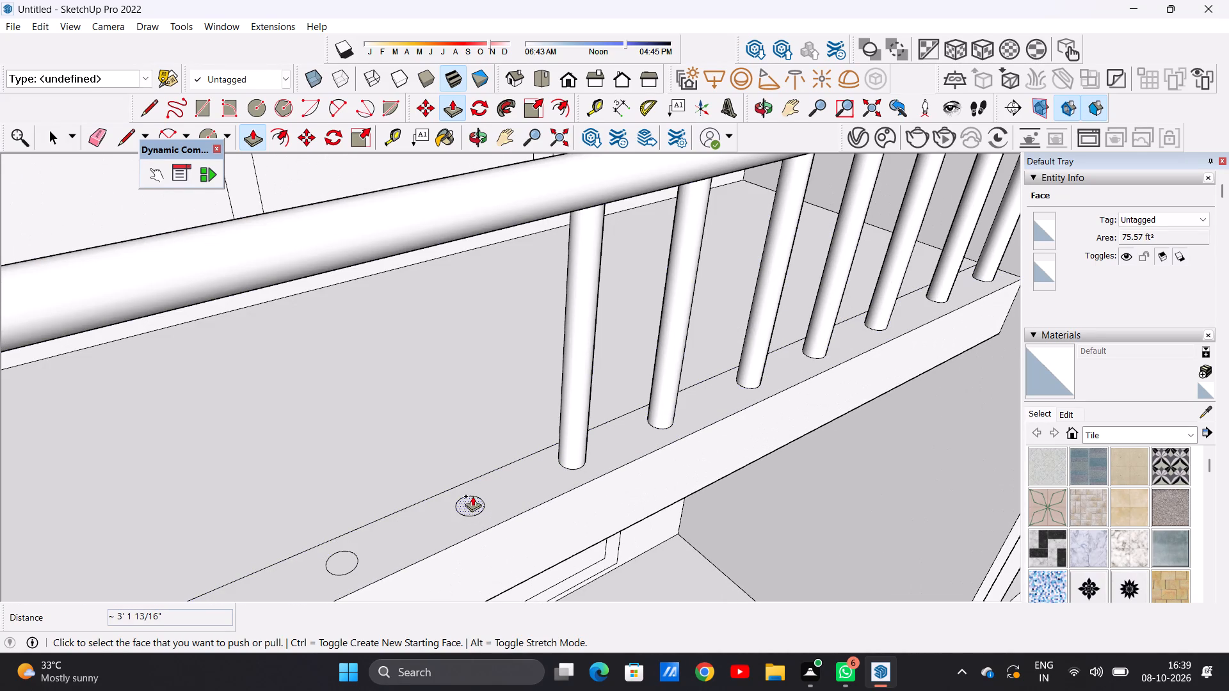
pyautogui.click(472, 498)
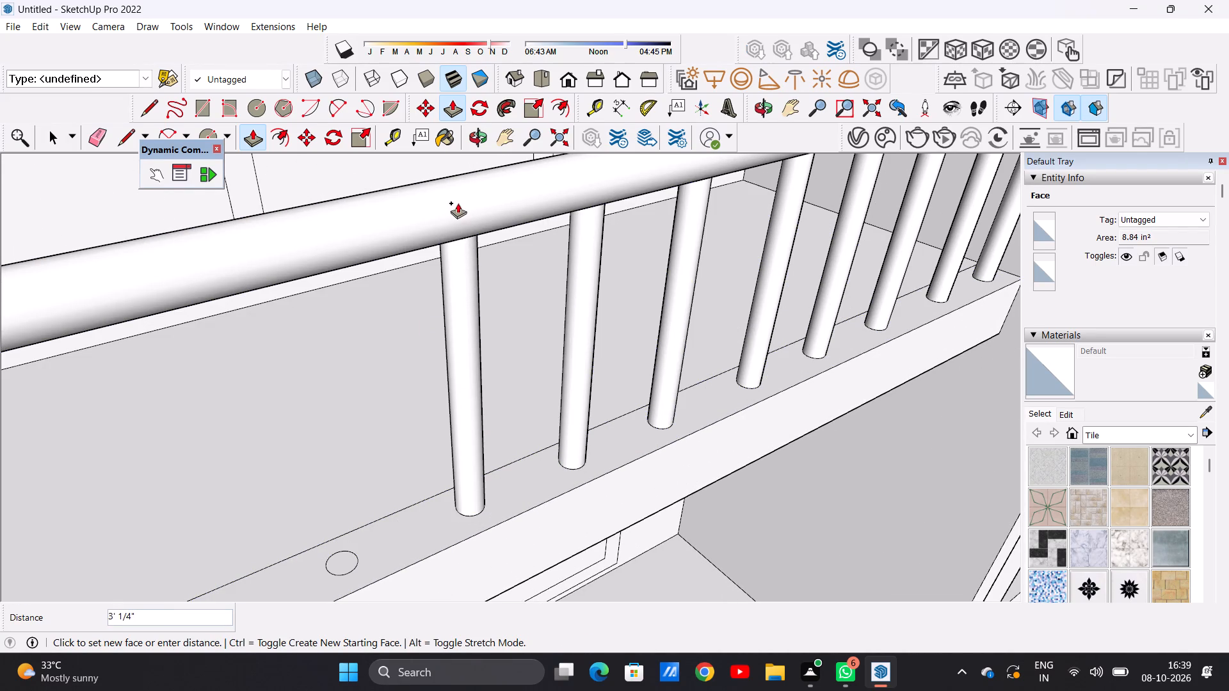
pyautogui.click(455, 202)
# Push/Pull the ninth baluster circle from the main building up about 3' 1 3/16" into the handrail.
pyautogui.scroll(-6, 470, 398)
pyautogui.scroll(2, 392, 500)
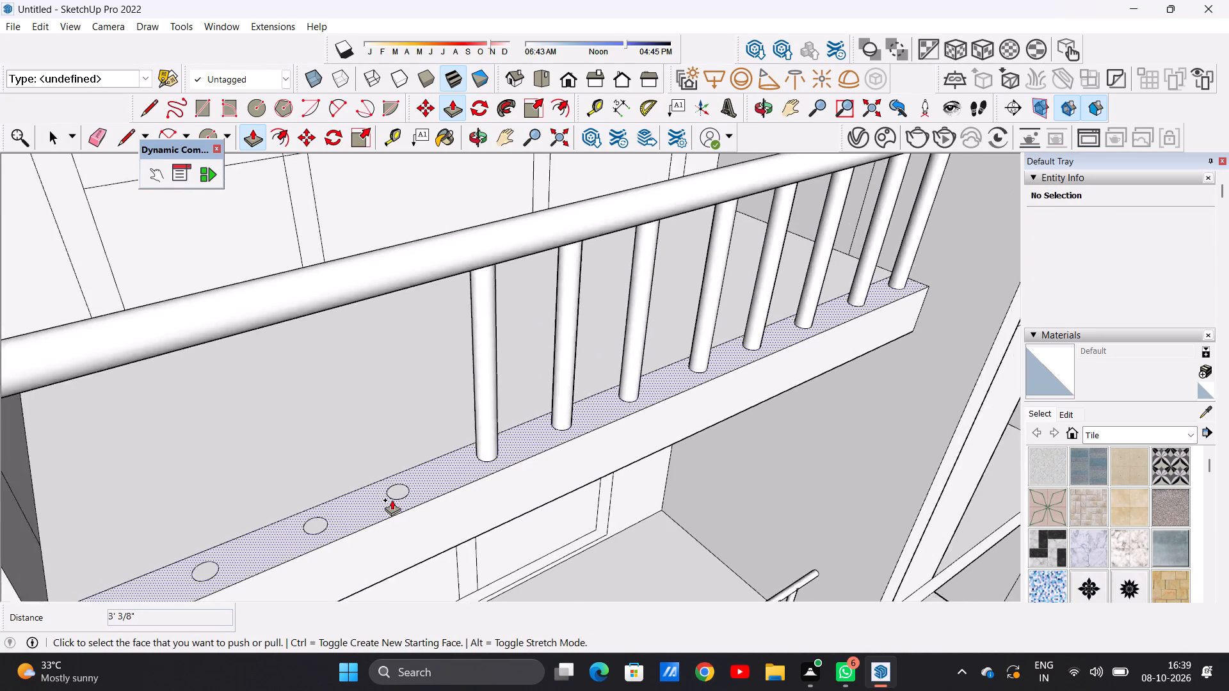
pyautogui.scroll(12, 392, 500)
pyautogui.click(399, 493)
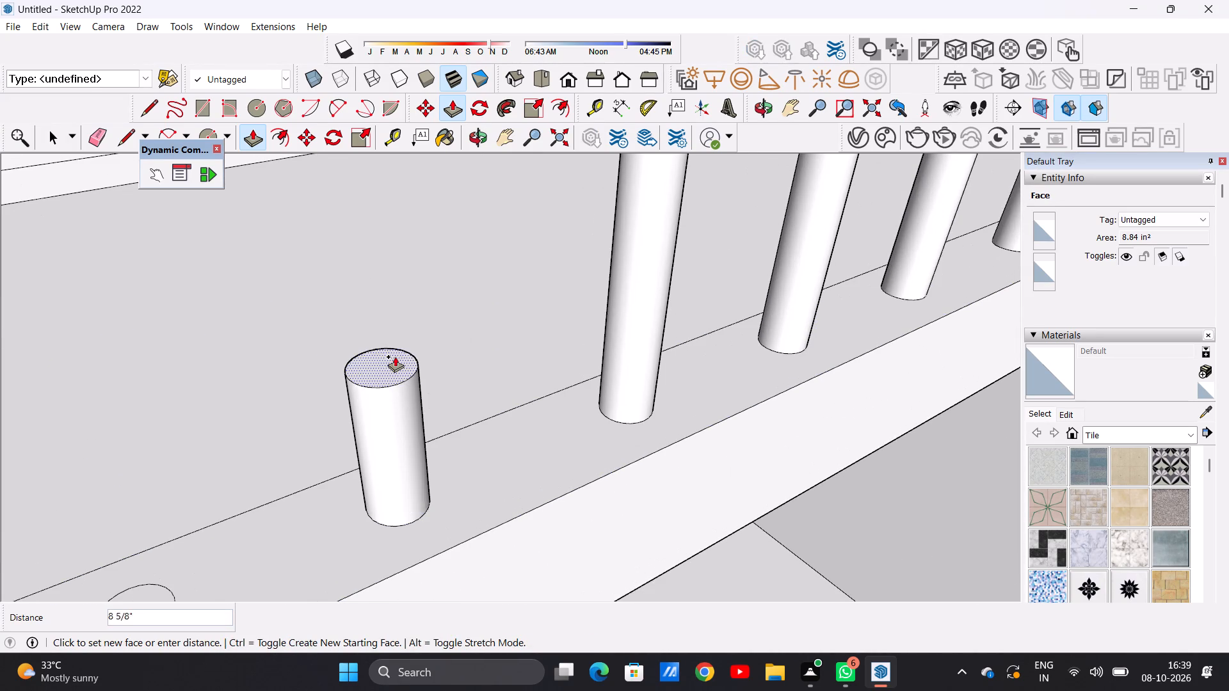
pyautogui.scroll(-16, 388, 354)
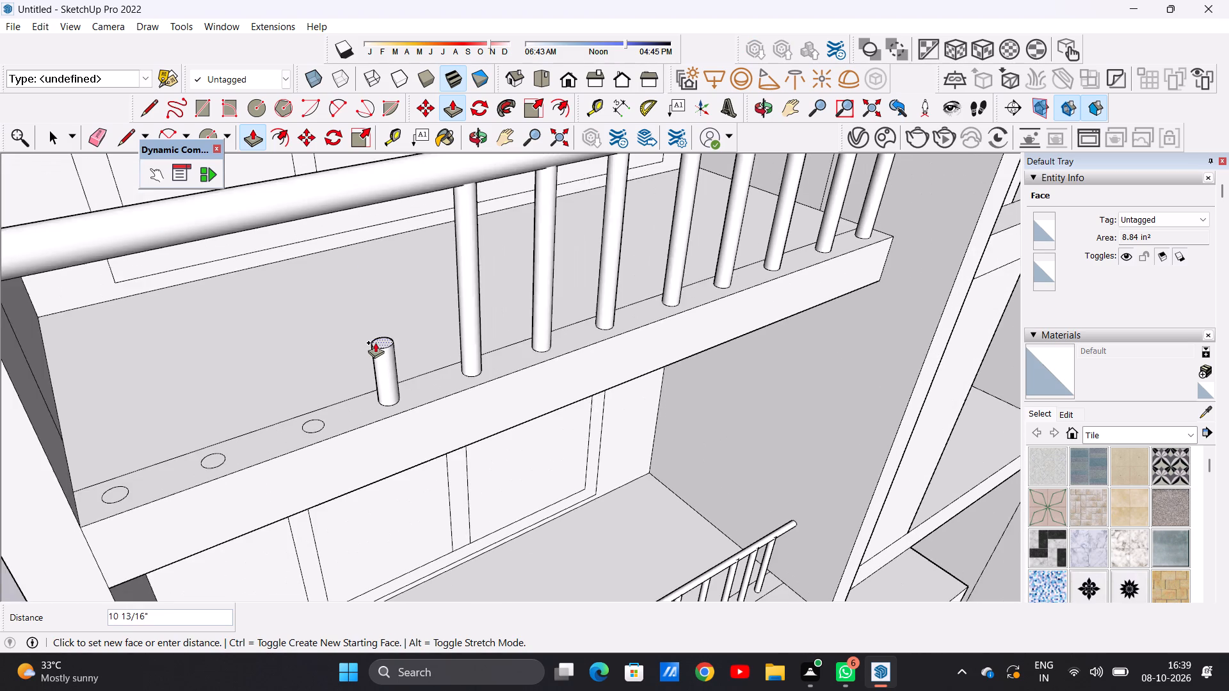
pyautogui.scroll(-4, 375, 342)
pyautogui.scroll(9, 361, 241)
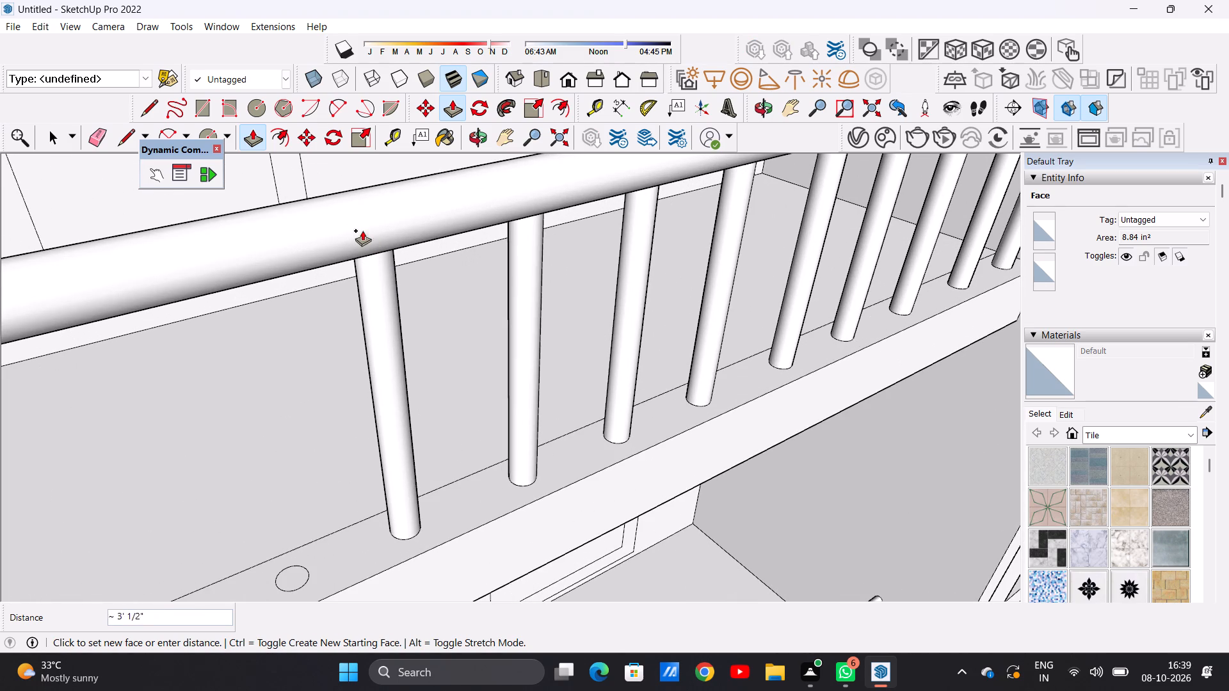
pyautogui.click(359, 228)
# Push/Pull the tenth baluster circle from the main building up about 3' 1/2" into the handrail.
pyautogui.scroll(-16, 377, 347)
pyautogui.scroll(7, 373, 411)
pyautogui.scroll(-1, 363, 418)
pyautogui.scroll(1, 363, 418)
pyautogui.scroll(-1, 363, 418)
pyautogui.scroll(1, 363, 418)
pyautogui.scroll(-1, 363, 418)
pyautogui.scroll(7, 363, 422)
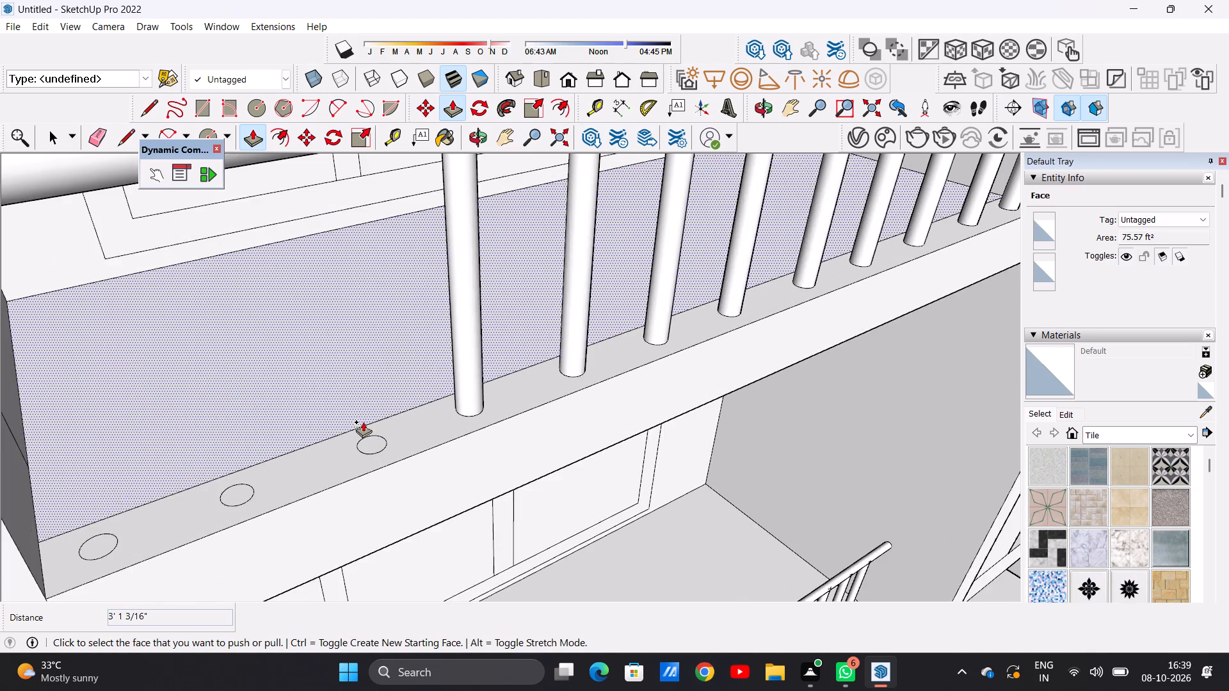
pyautogui.click(380, 445)
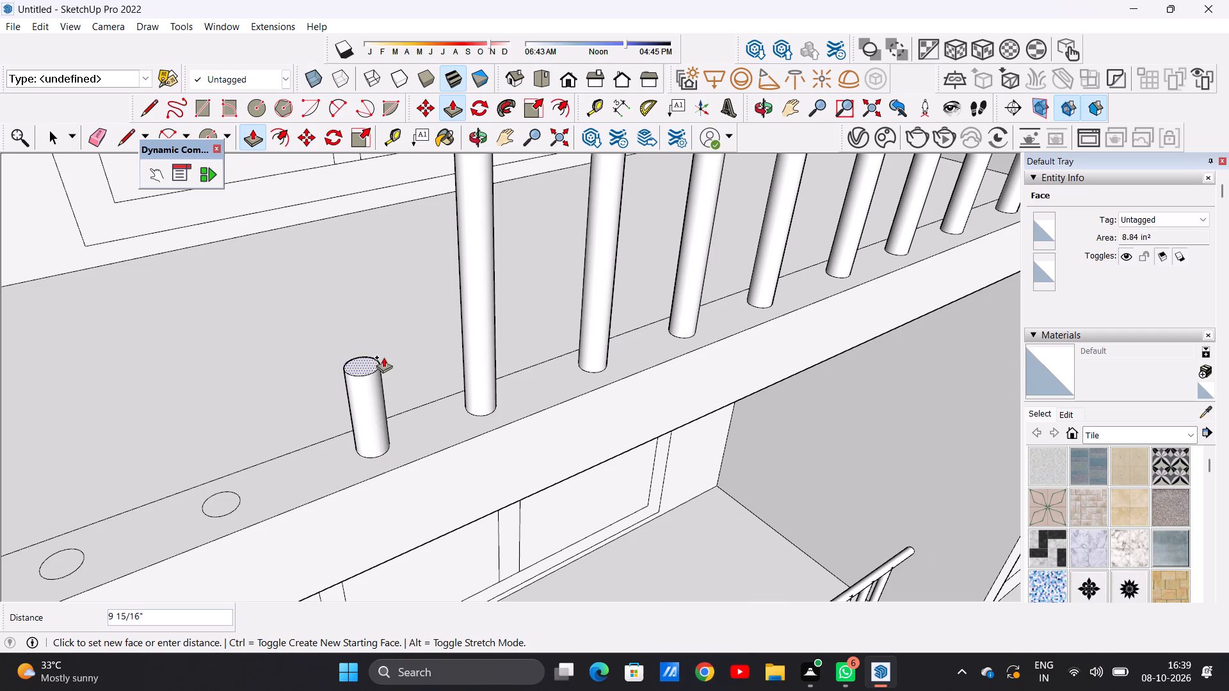
pyautogui.scroll(-14, 382, 365)
pyautogui.scroll(9, 358, 276)
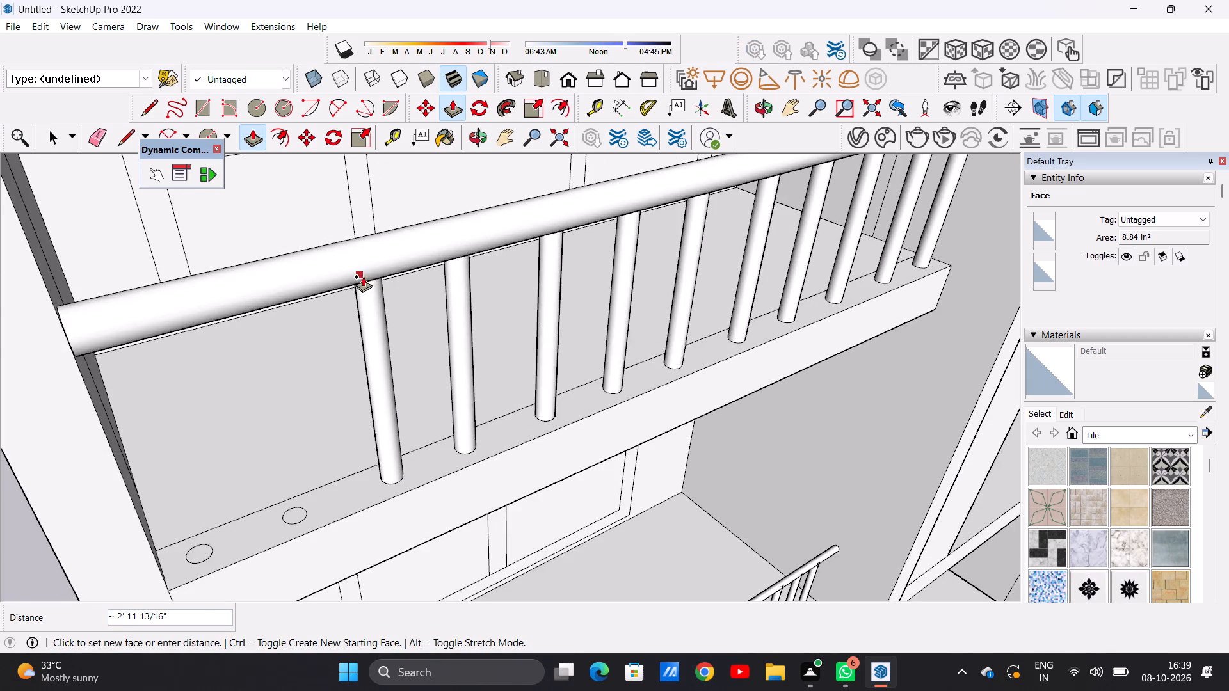
pyautogui.scroll(3, 363, 276)
pyautogui.click(362, 262)
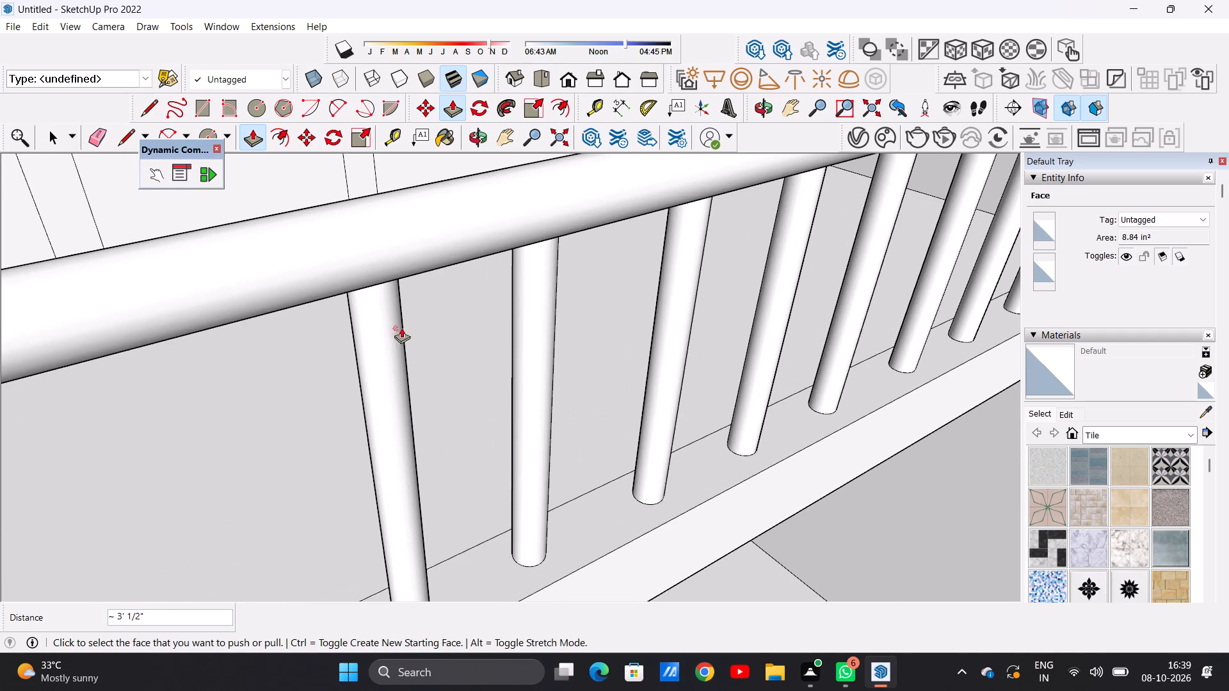
# Push/Pull the eleventh baluster circle from the main building up about 3' 1 3/16" into the handrail.
pyautogui.scroll(-10, 411, 362)
pyautogui.moveTo(476, 441); pyautogui.dragTo(242, 464, button='middle')
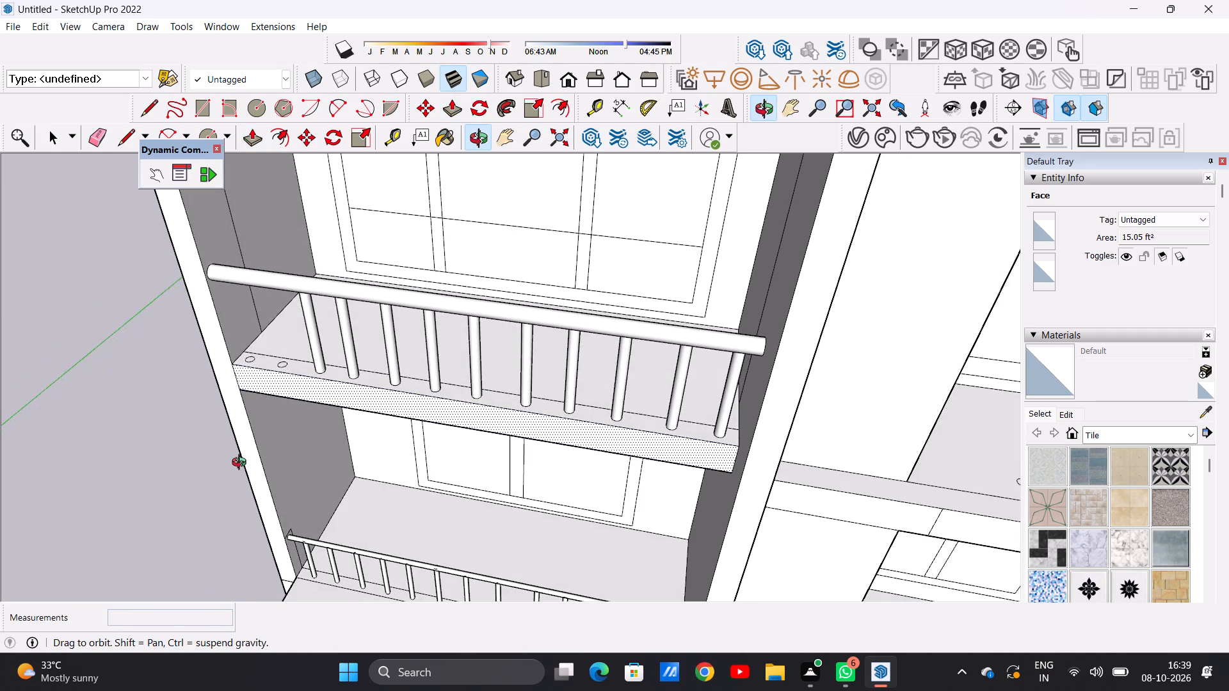
pyautogui.moveTo(242, 464); pyautogui.dragTo(242, 465, button='middle')
pyautogui.scroll(12, 262, 283)
pyautogui.scroll(3, 303, 452)
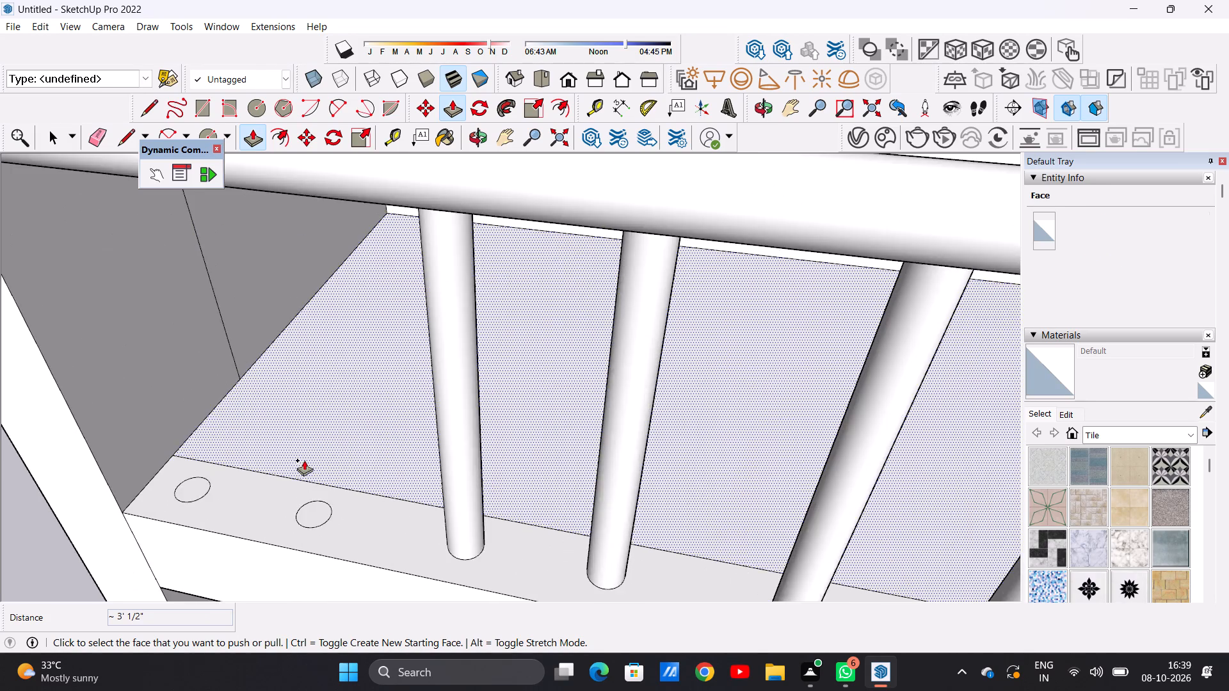
pyautogui.scroll(5, 304, 460)
pyautogui.click(320, 530)
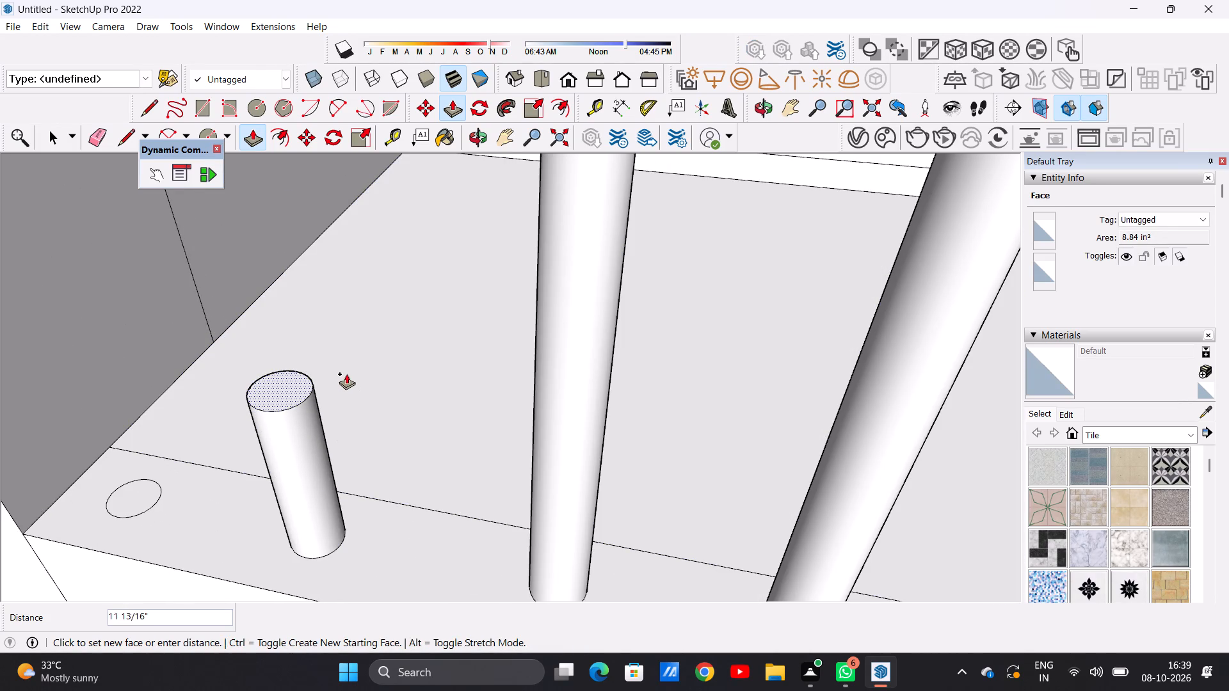
pyautogui.scroll(-19, 342, 374)
pyautogui.scroll(1, 326, 298)
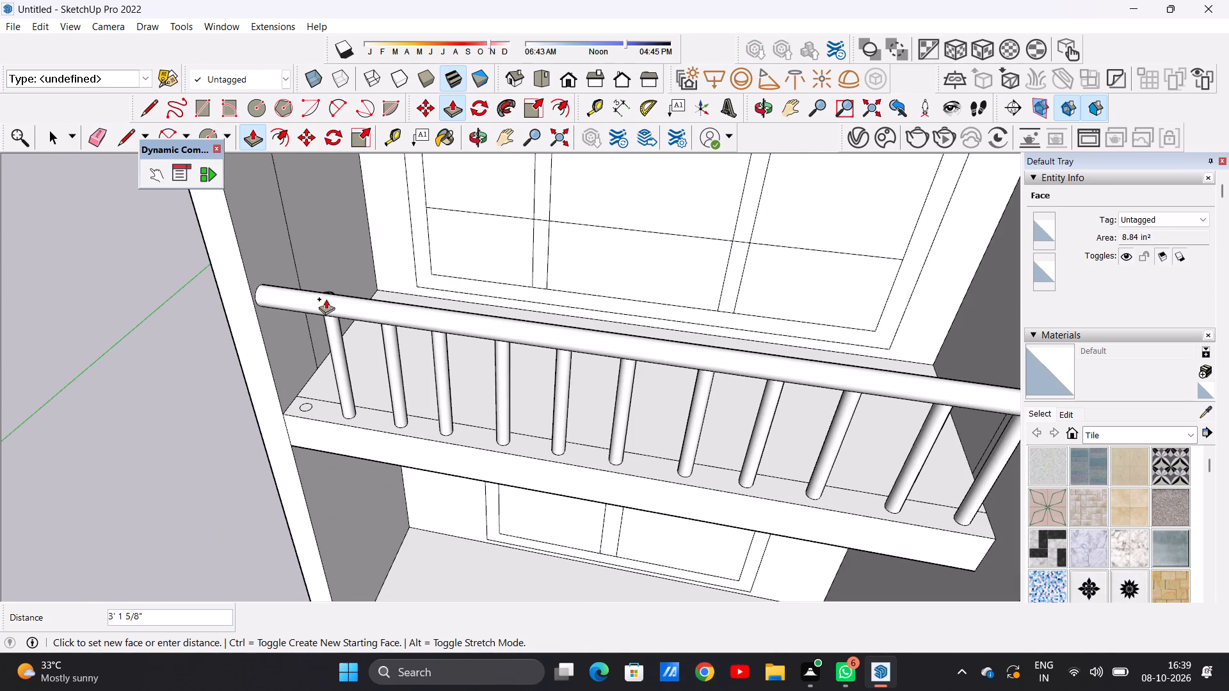
pyautogui.scroll(13, 326, 299)
pyautogui.click(331, 297)
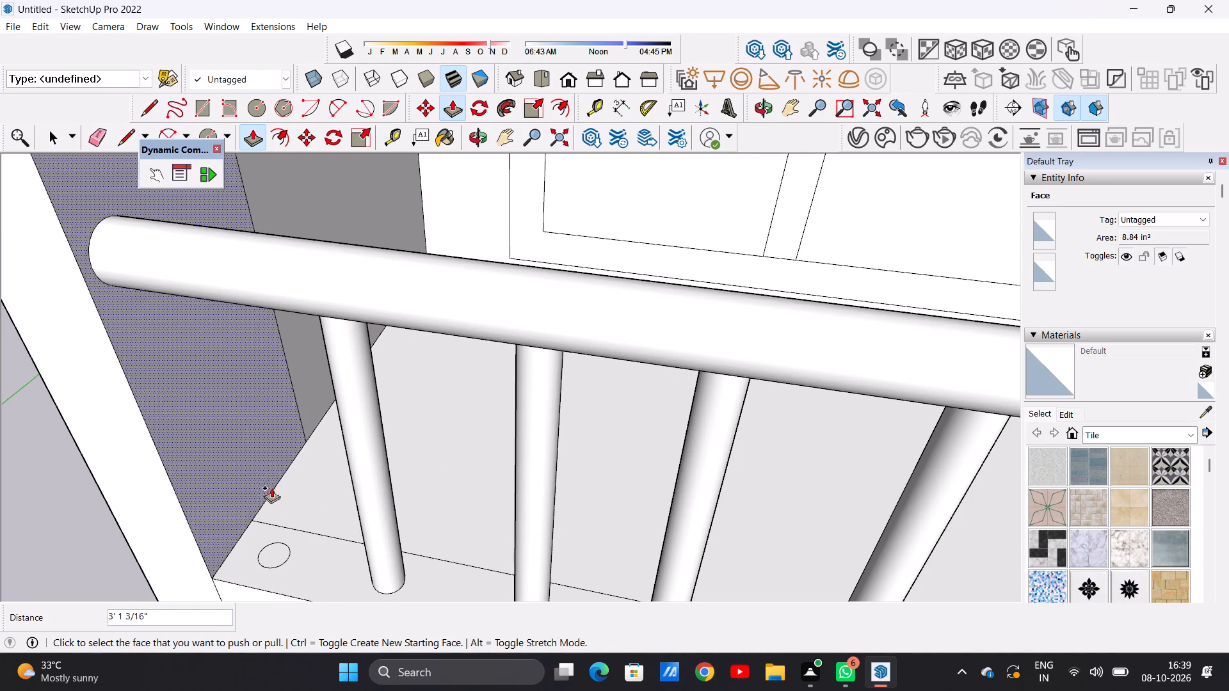
# Push/Pull the last baluster circle, at the outer end of the balcony, up about 2' 10 7/8" into the handrail.
pyautogui.scroll(11, 266, 530)
pyautogui.click(299, 577)
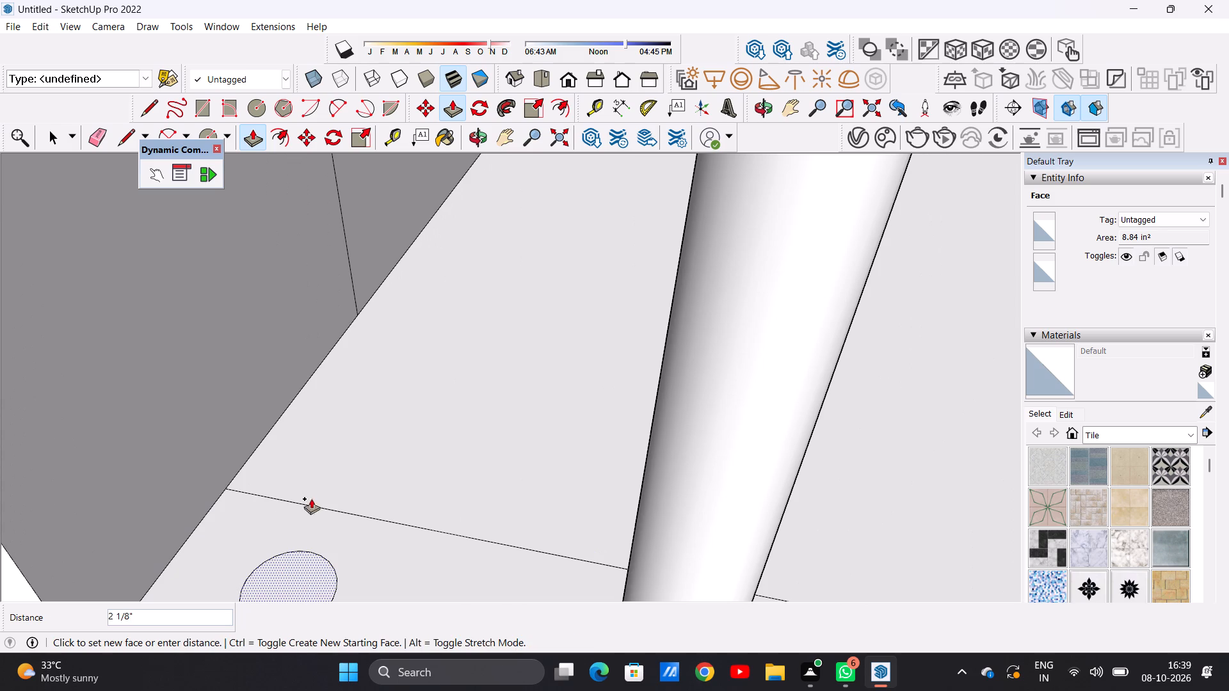
pyautogui.scroll(-20, 303, 385)
pyautogui.scroll(-3, 303, 385)
pyautogui.scroll(5, 285, 314)
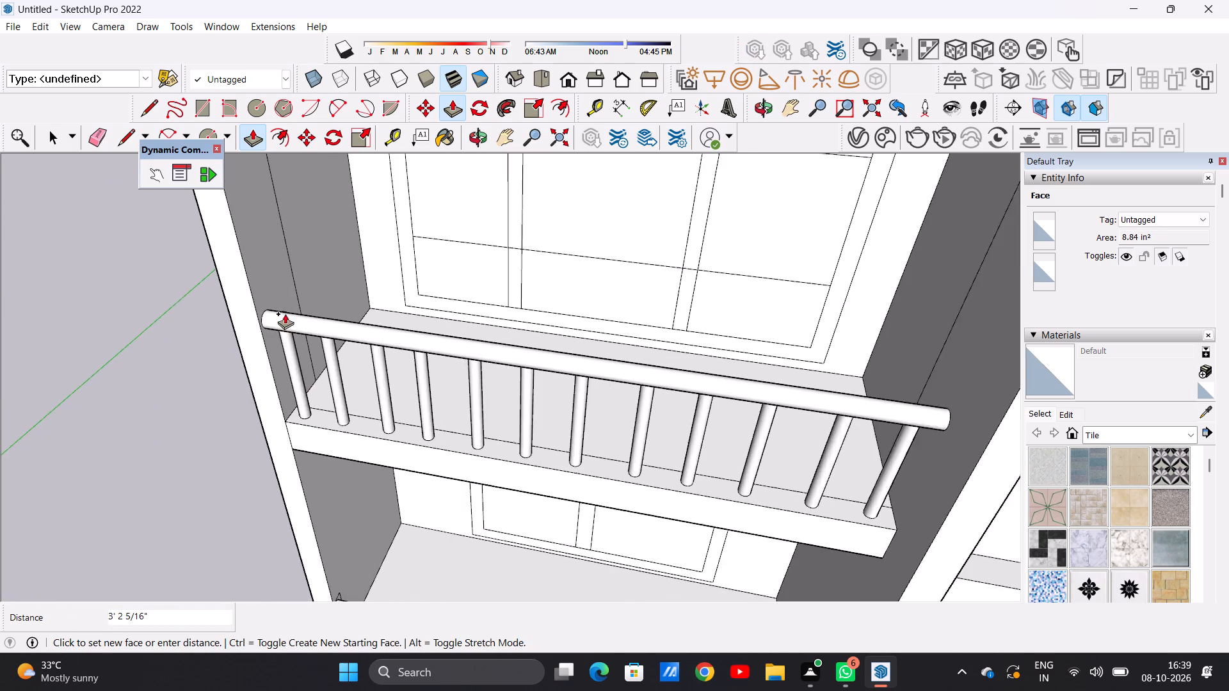
pyautogui.scroll(5, 285, 314)
pyautogui.scroll(-1, 285, 318)
pyautogui.scroll(1, 285, 318)
pyautogui.scroll(-1, 285, 318)
pyautogui.scroll(12, 285, 318)
pyautogui.click(282, 325)
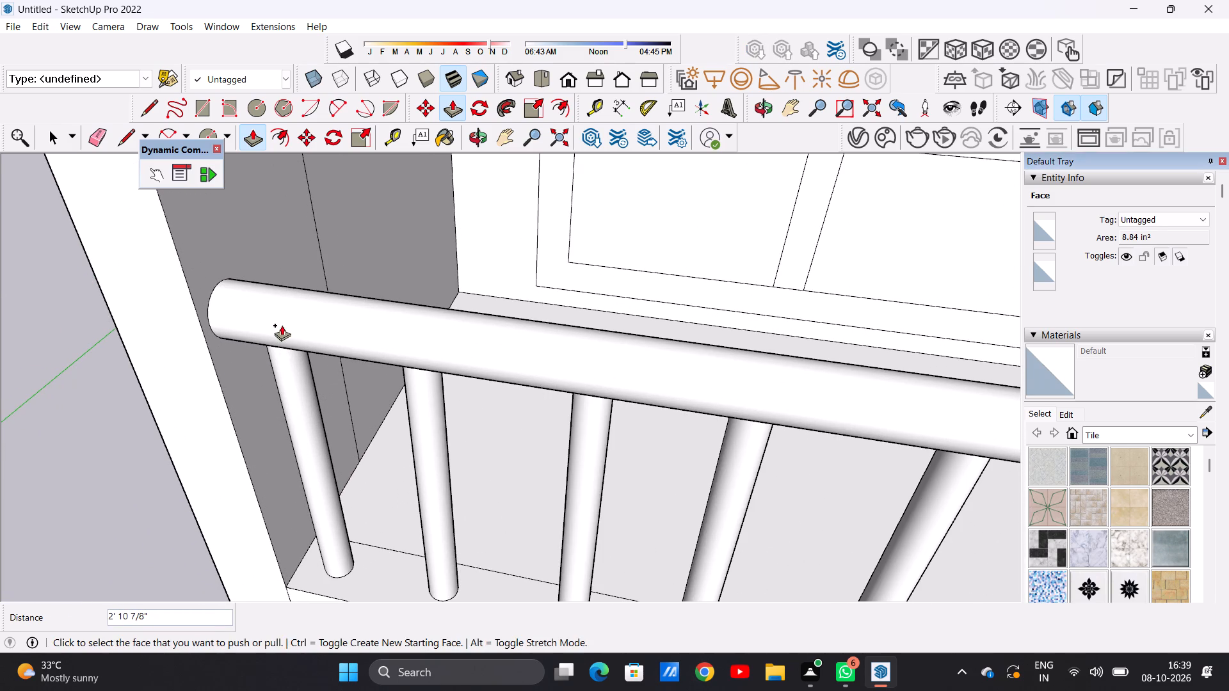
pyautogui.press('space')
# Push/Pull the side block's roof face, inside the surrounding wall tops, up 1' as a slab.
pyautogui.scroll(-20, 316, 430)
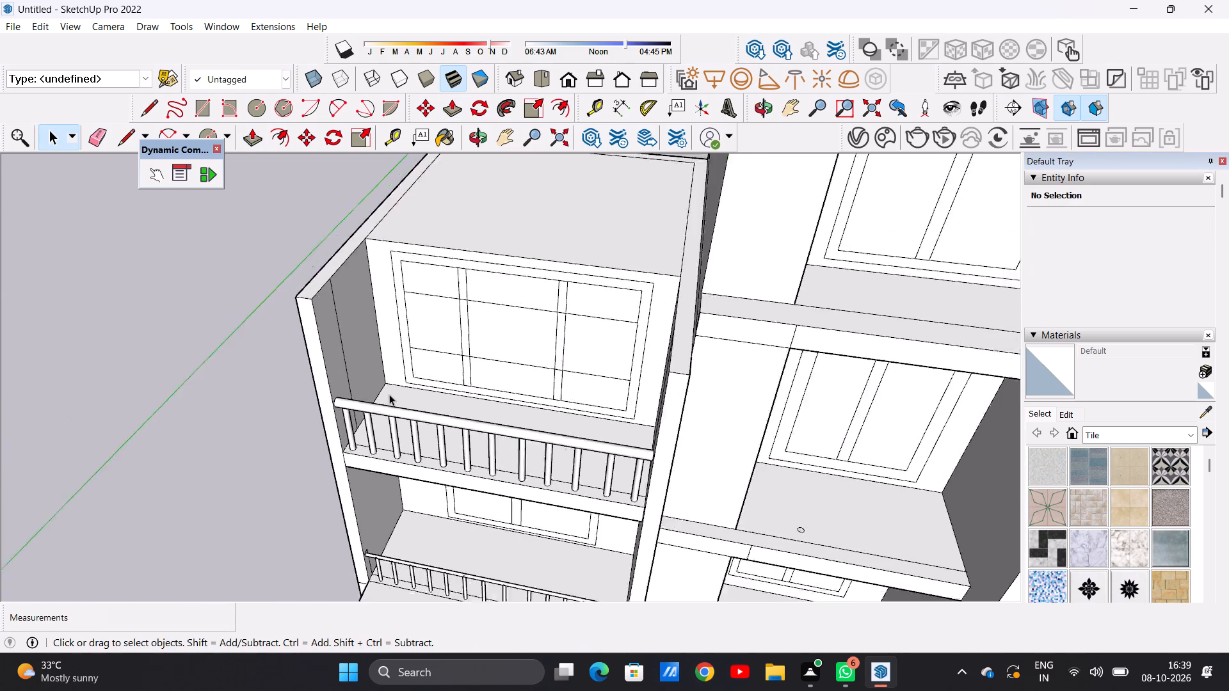
pyautogui.scroll(-2, 389, 394)
pyautogui.moveTo(421, 426); pyautogui.dragTo(352, 360, button='middle')
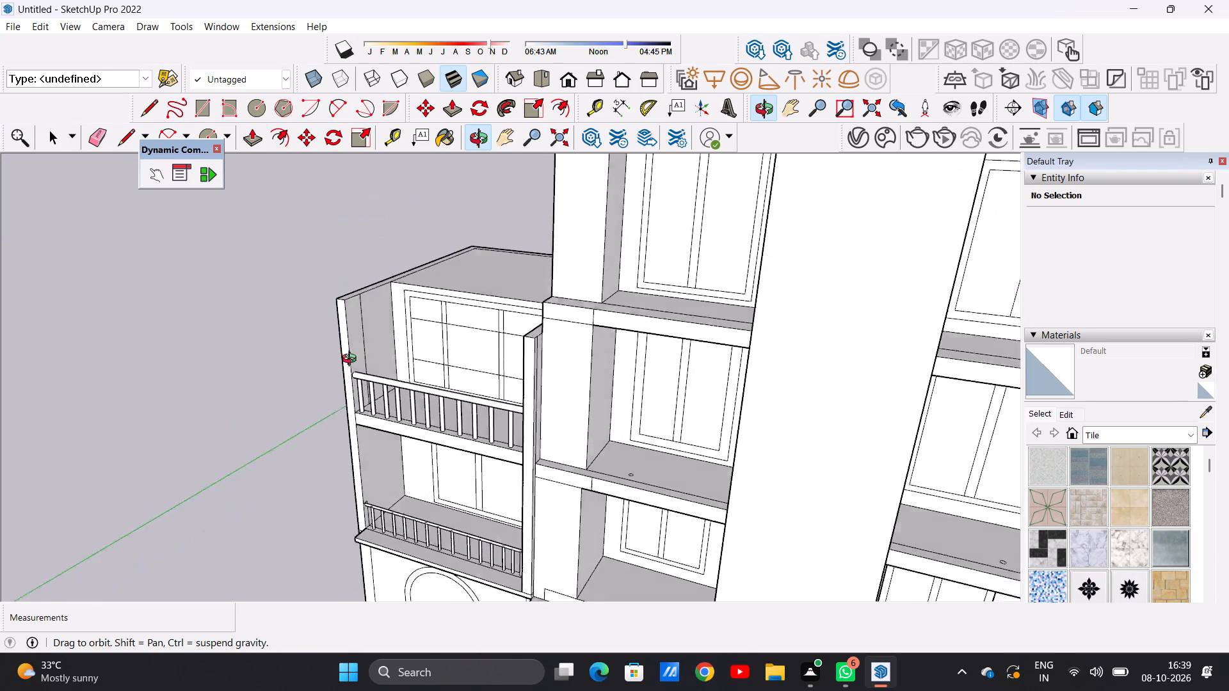
pyautogui.moveTo(352, 360); pyautogui.dragTo(558, 352, button='middle')
pyautogui.scroll(6, 498, 302)
pyautogui.moveTo(382, 301); pyautogui.dragTo(380, 382, button='middle')
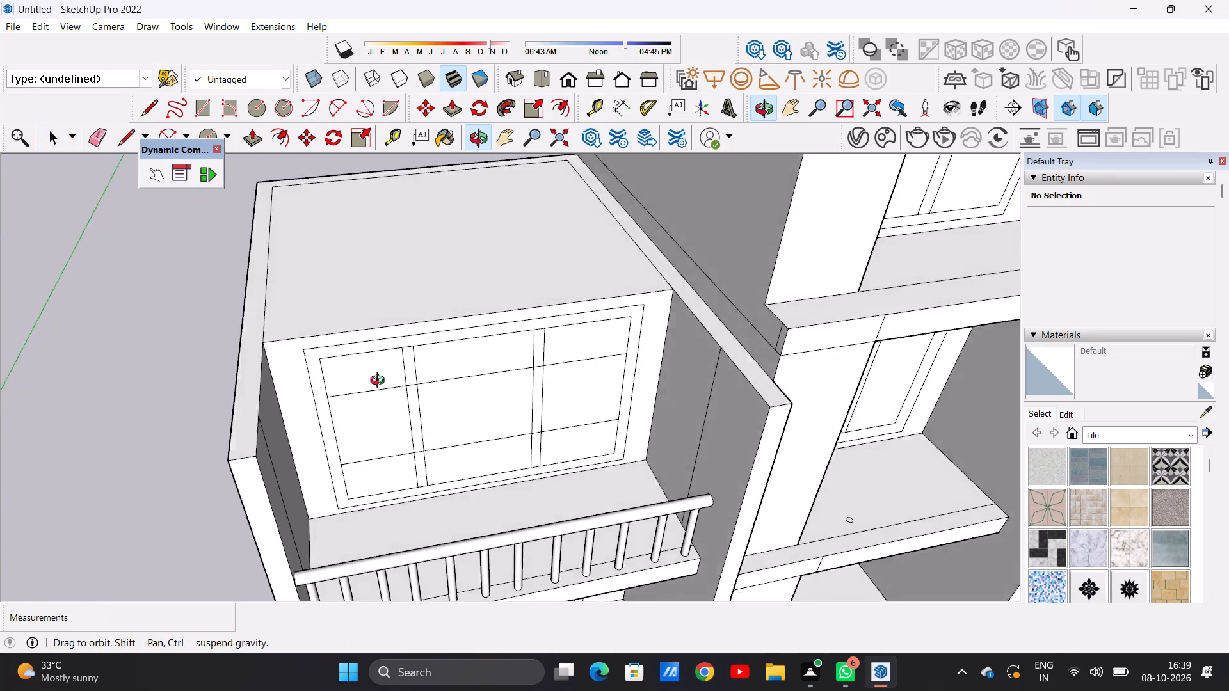
pyautogui.moveTo(380, 382); pyautogui.dragTo(355, 422, button='middle')
pyautogui.scroll(1, 462, 304)
pyautogui.scroll(-12, 430, 376)
pyautogui.scroll(6, 486, 314)
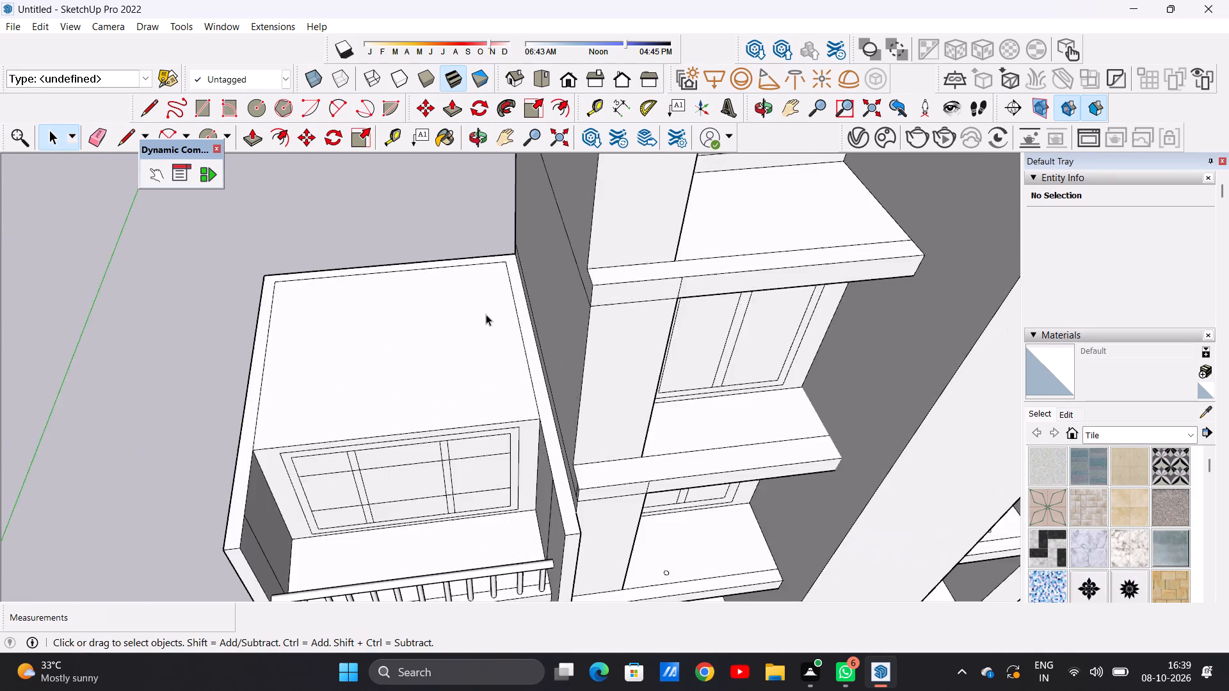
pyautogui.scroll(-1, 463, 360)
pyautogui.scroll(5, 463, 360)
pyautogui.press('p')
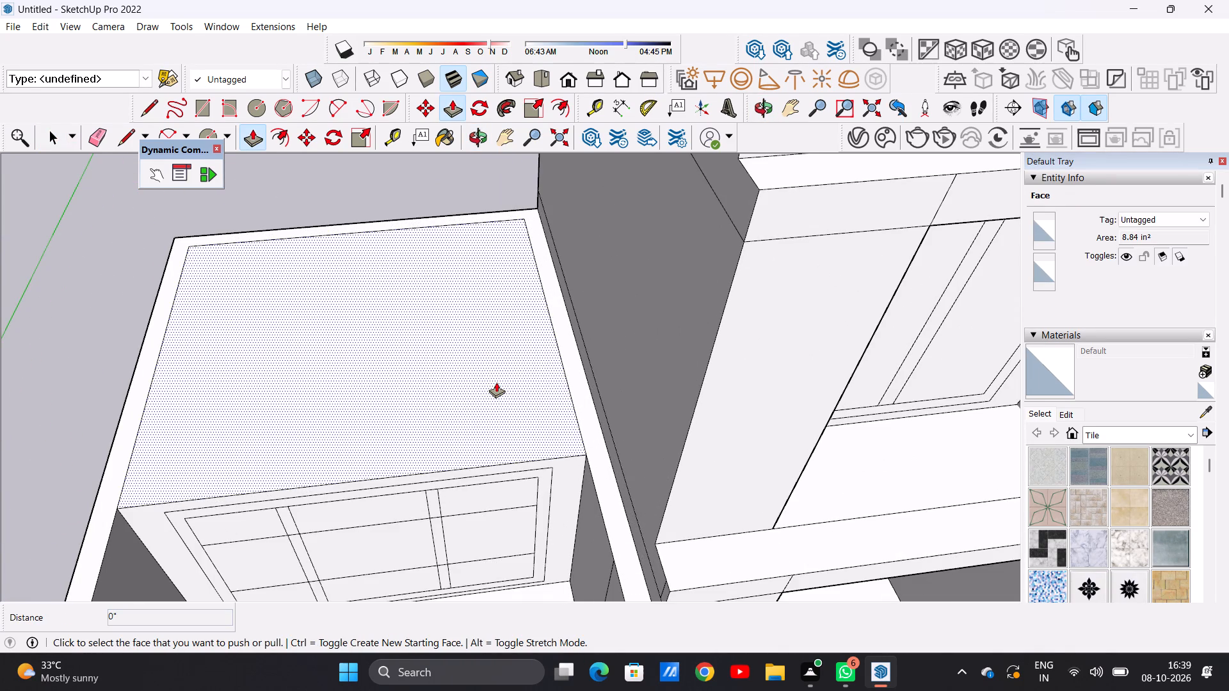
pyautogui.click(496, 382)
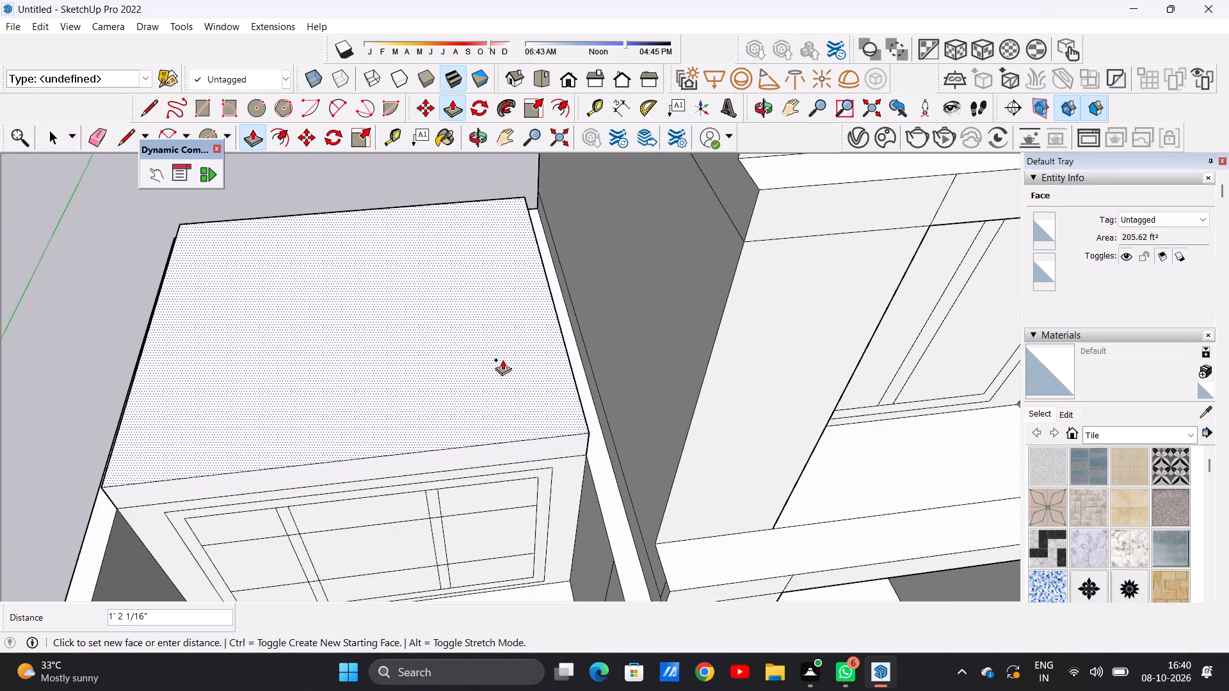
pyautogui.write("1'")
pyautogui.press('Return')
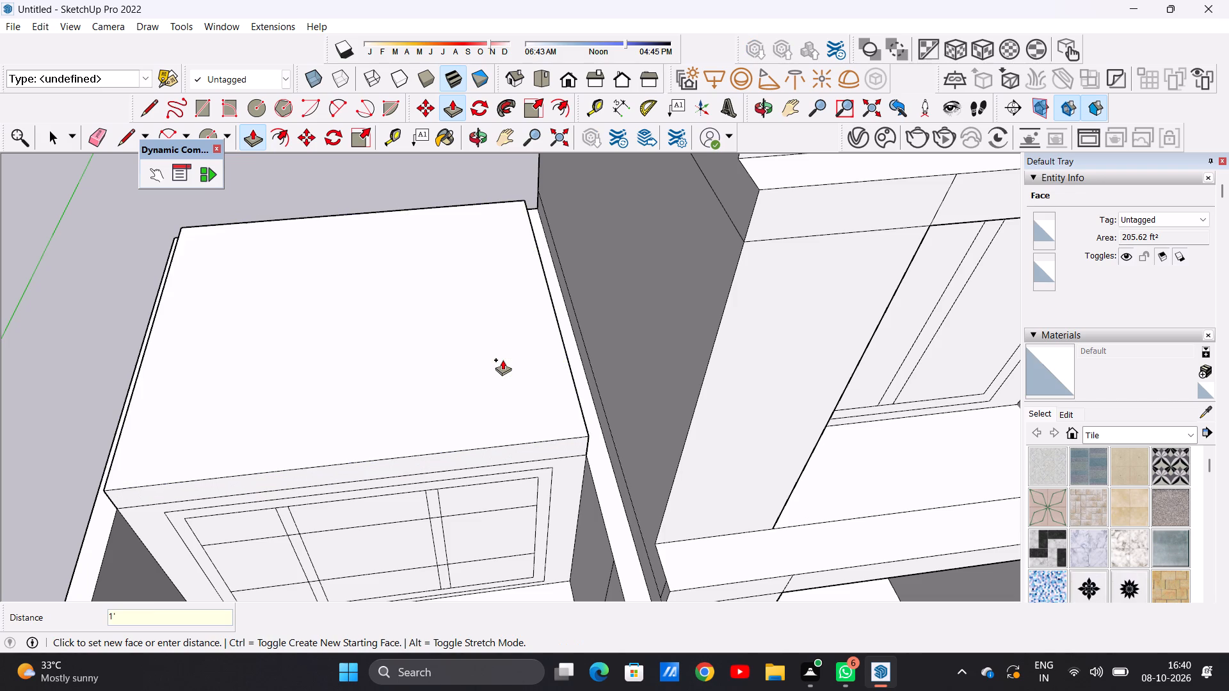
pyautogui.press('space')
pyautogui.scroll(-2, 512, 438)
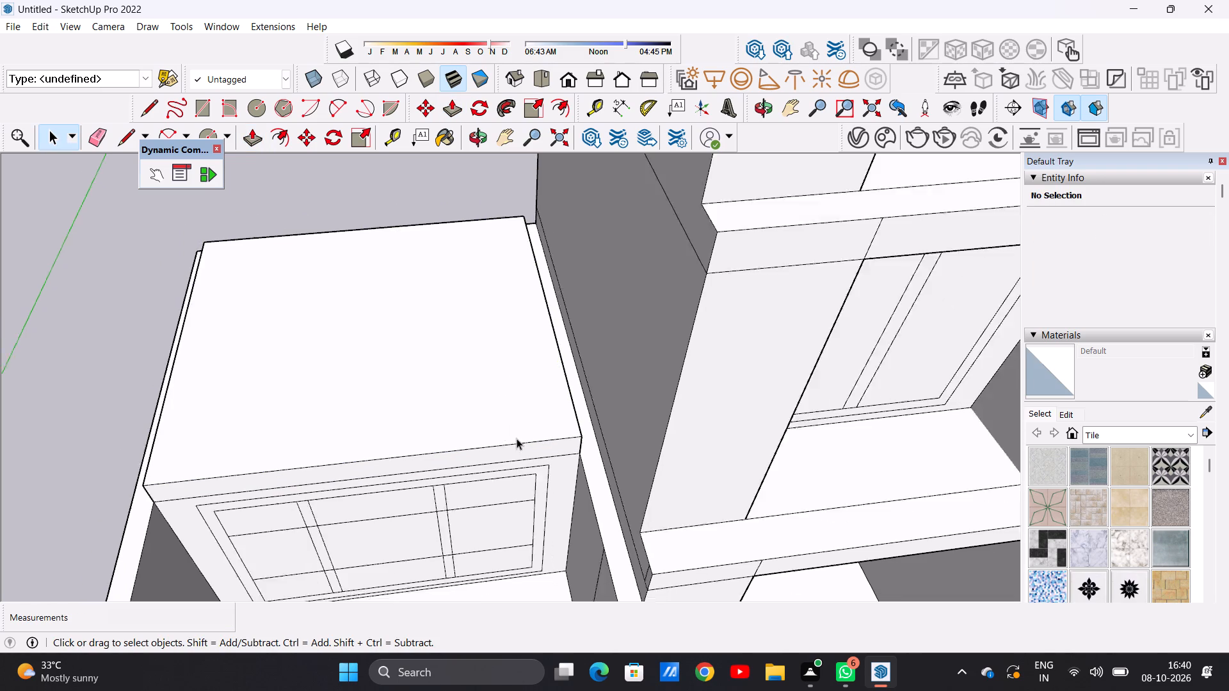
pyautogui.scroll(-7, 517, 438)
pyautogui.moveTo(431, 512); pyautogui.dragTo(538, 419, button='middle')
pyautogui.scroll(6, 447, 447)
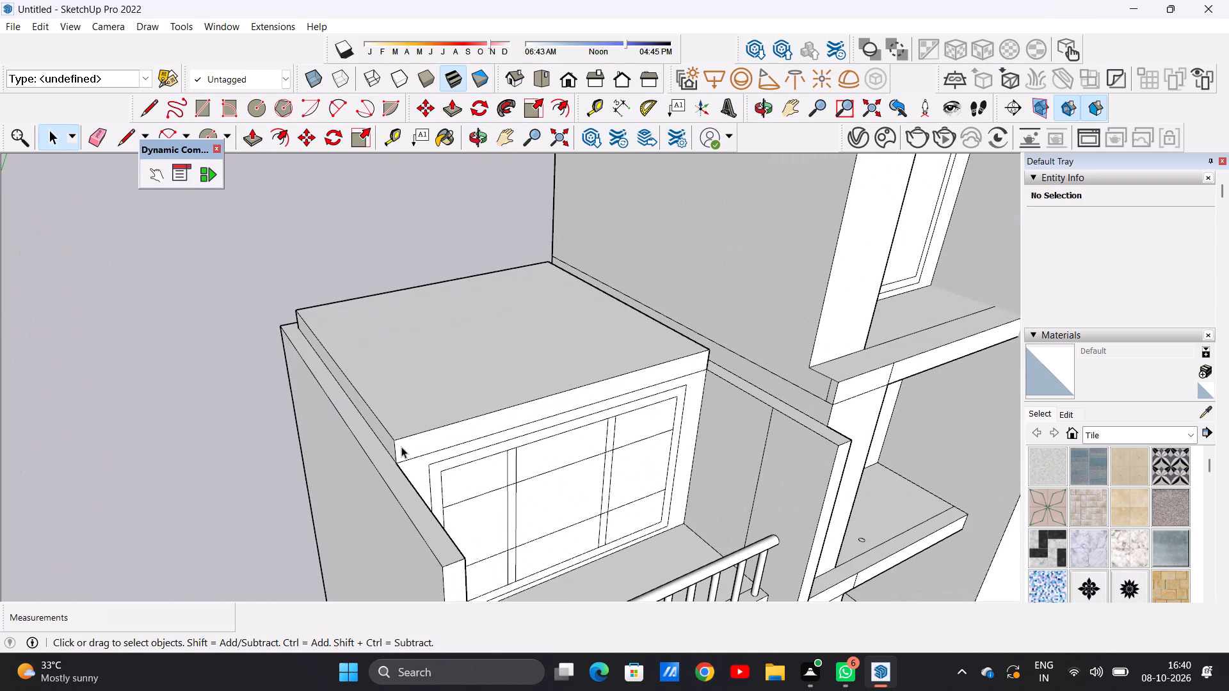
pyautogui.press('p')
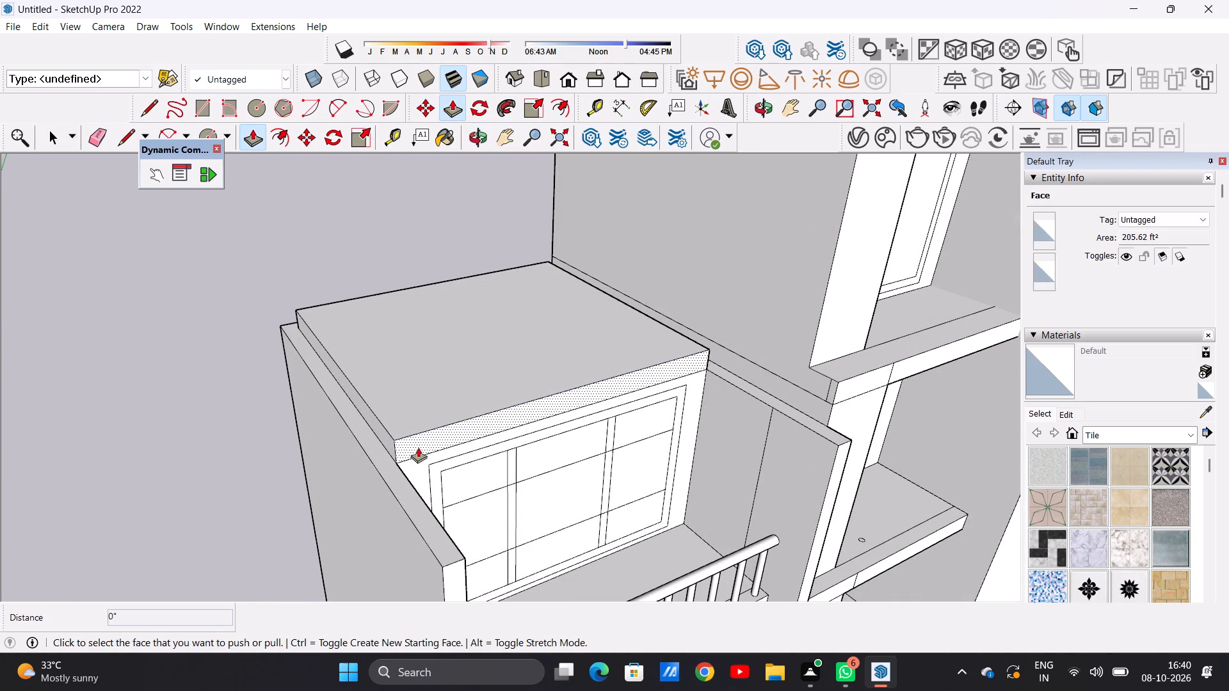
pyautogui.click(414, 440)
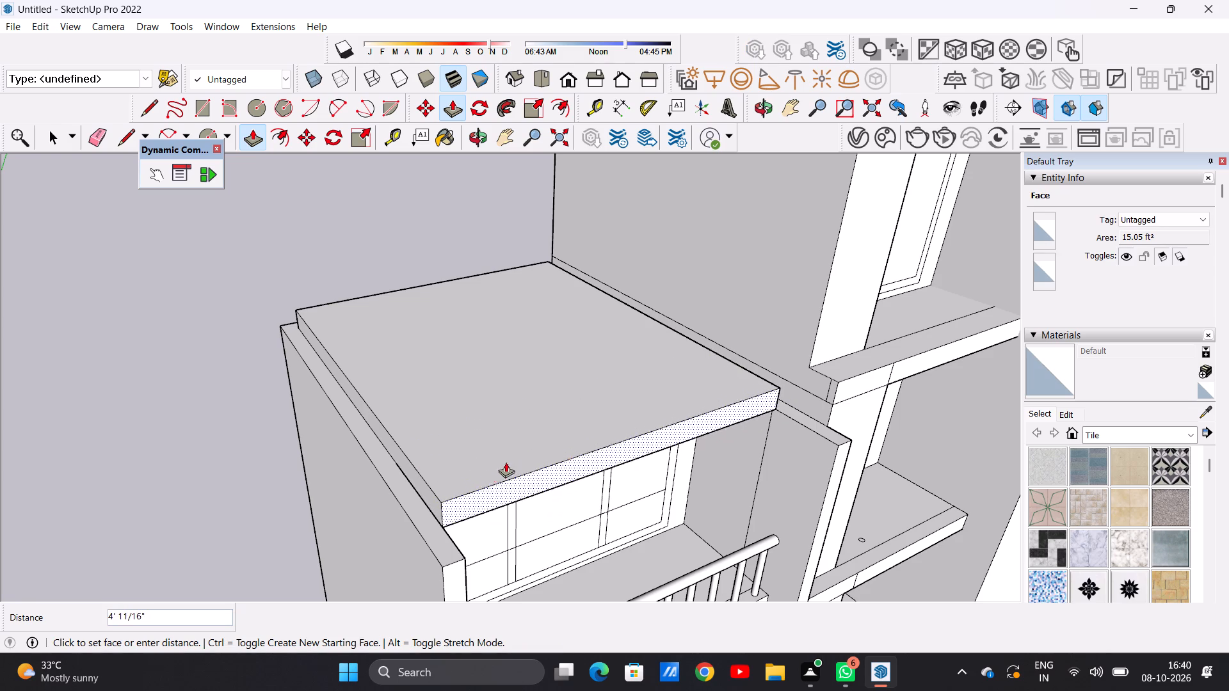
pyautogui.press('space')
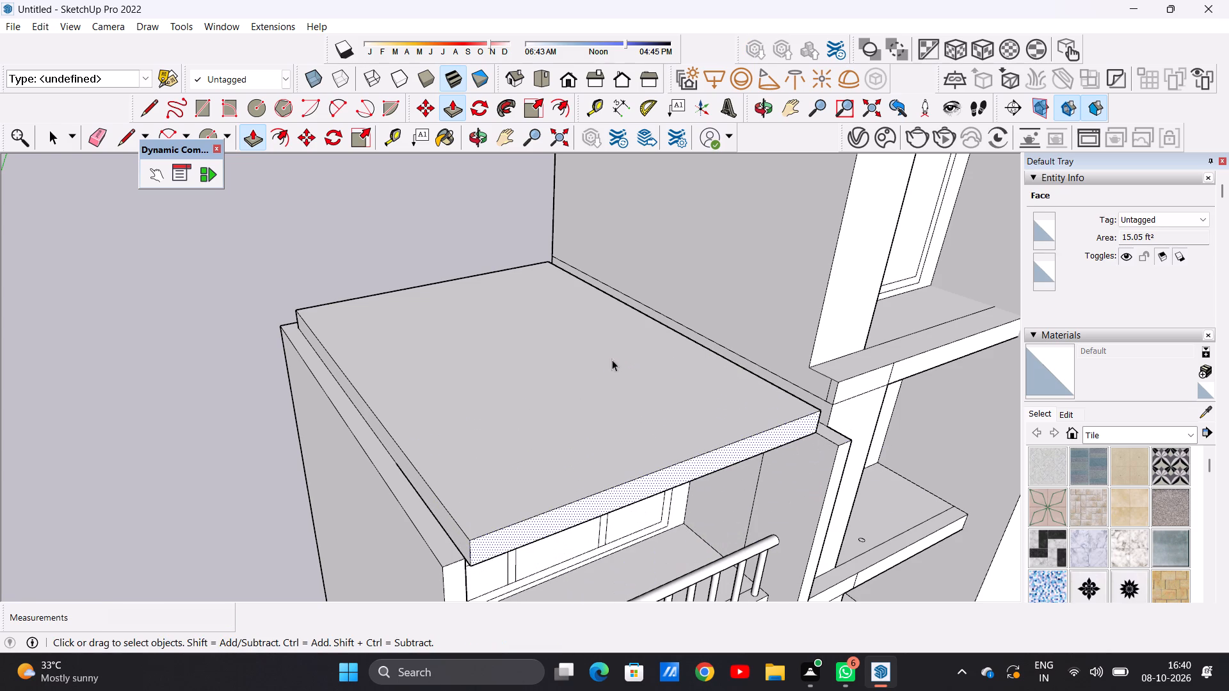
# Push/Pull the front edge face of the side block's raised roof slab outward over the upper balcony between the side walls.
pyautogui.moveTo(744, 449); pyautogui.dragTo(609, 440, button='middle')
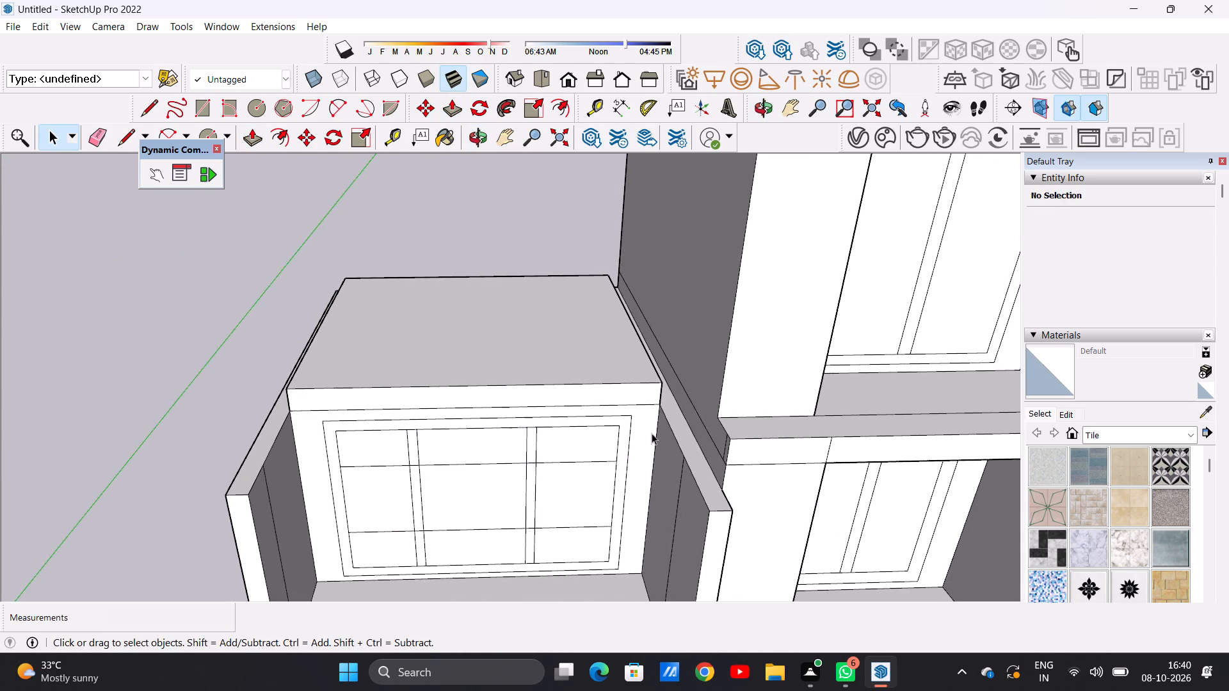
pyautogui.scroll(2, 652, 433)
pyautogui.scroll(-1, 652, 433)
pyautogui.scroll(3, 652, 433)
pyautogui.press('p')
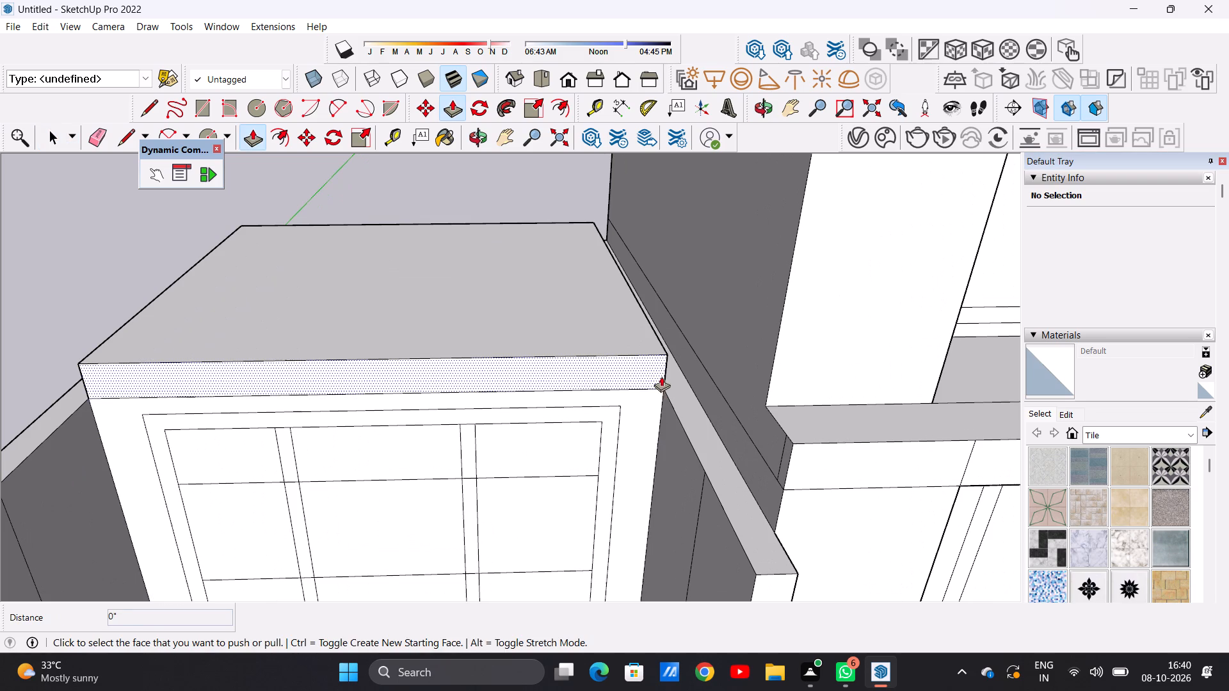
pyautogui.click(657, 364)
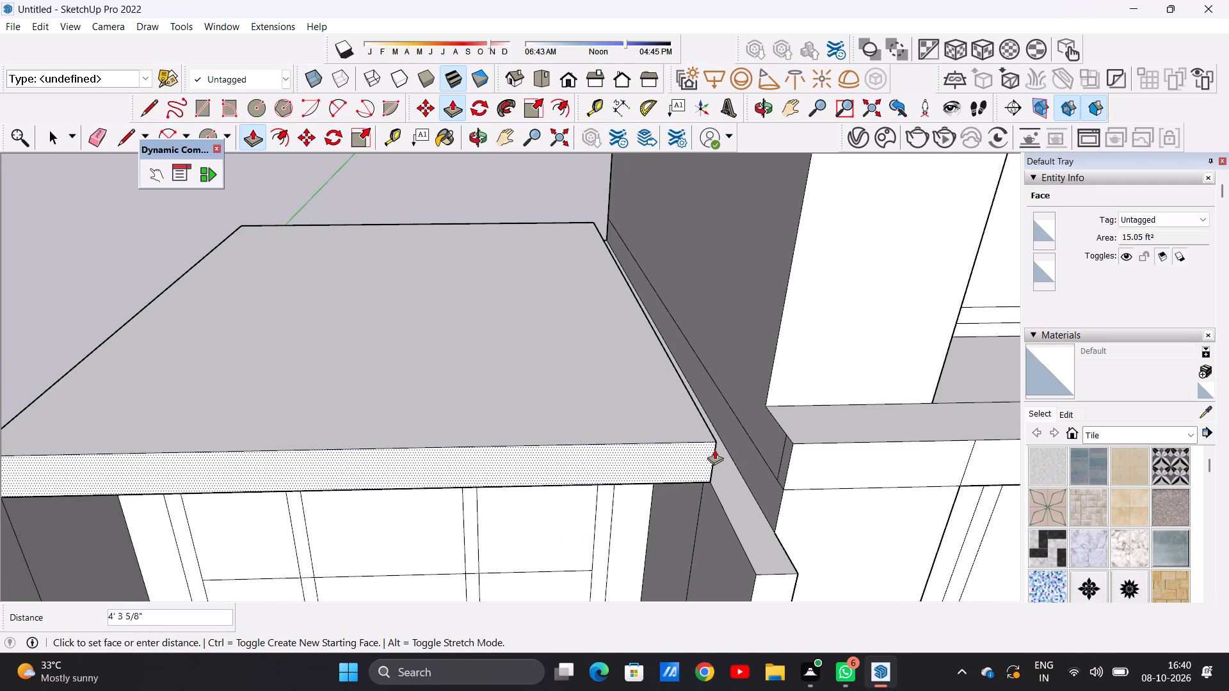
pyautogui.moveTo(696, 463); pyautogui.dragTo(598, 306, button='middle')
pyautogui.moveTo(645, 385); pyautogui.dragTo(693, 365, button='middle')
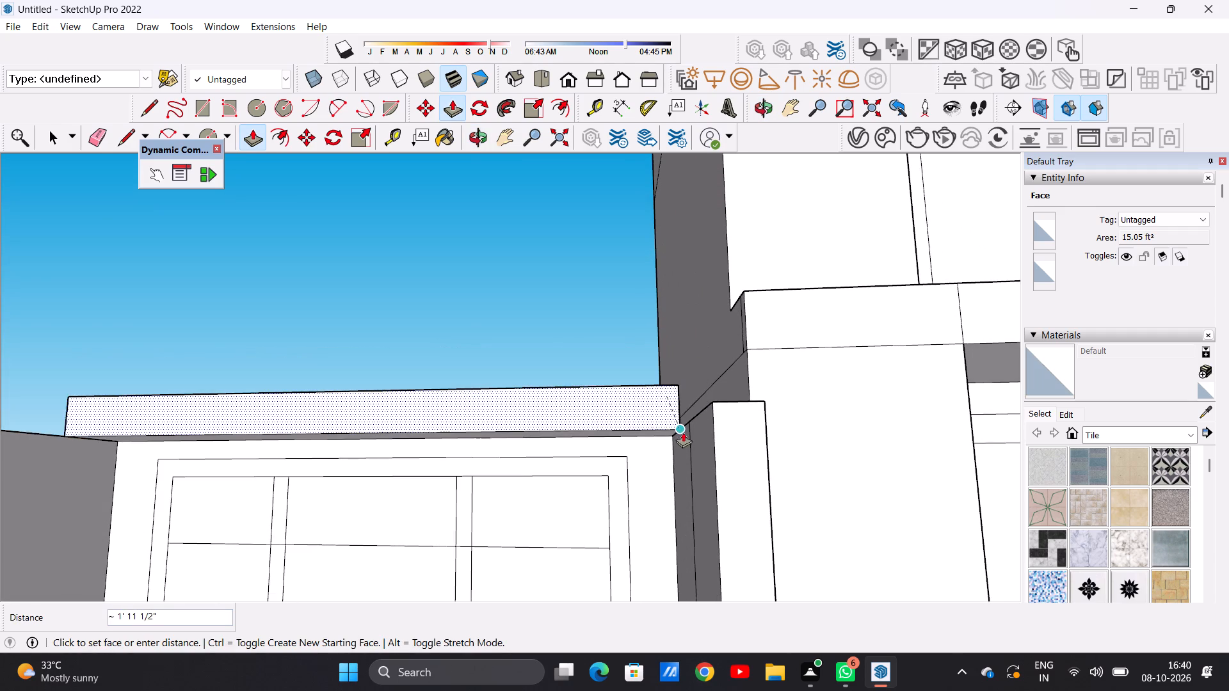
pyautogui.click(689, 417)
pyautogui.press('space')
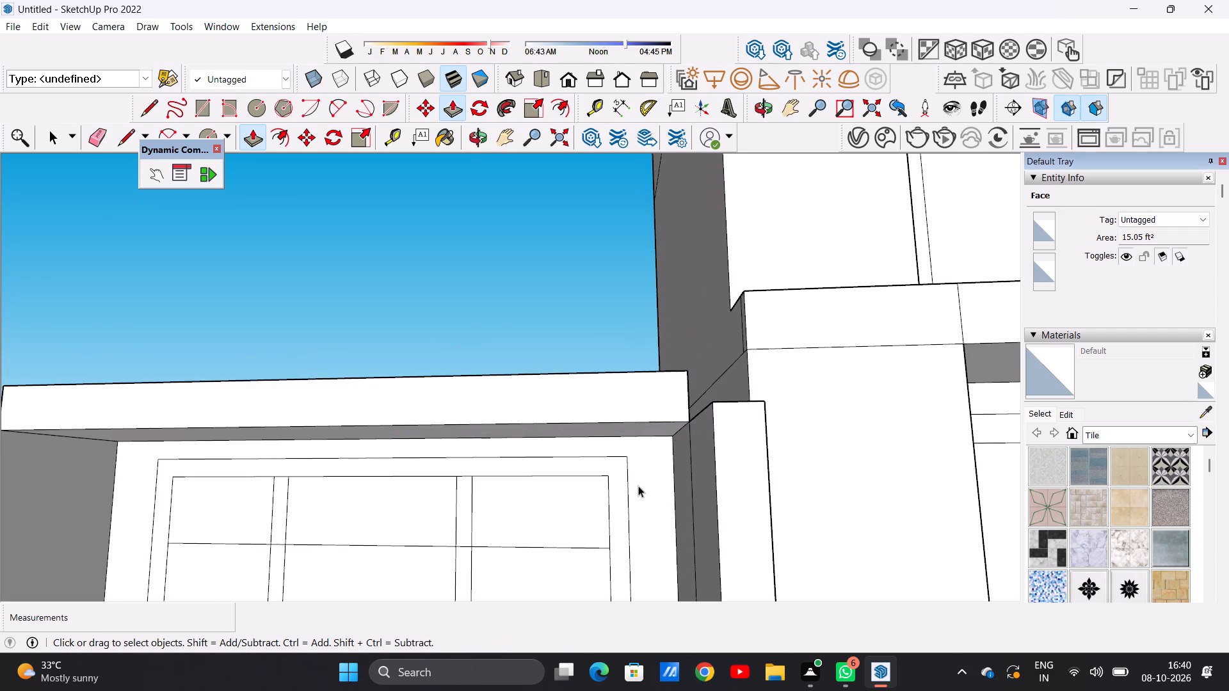
# Push/Pull the top face of the side block's surrounding walls up 1', level with the roof slab.
pyautogui.scroll(-14, 640, 498)
pyautogui.scroll(1, 627, 496)
pyautogui.scroll(-1, 627, 496)
pyautogui.moveTo(607, 488); pyautogui.dragTo(737, 591, button='middle')
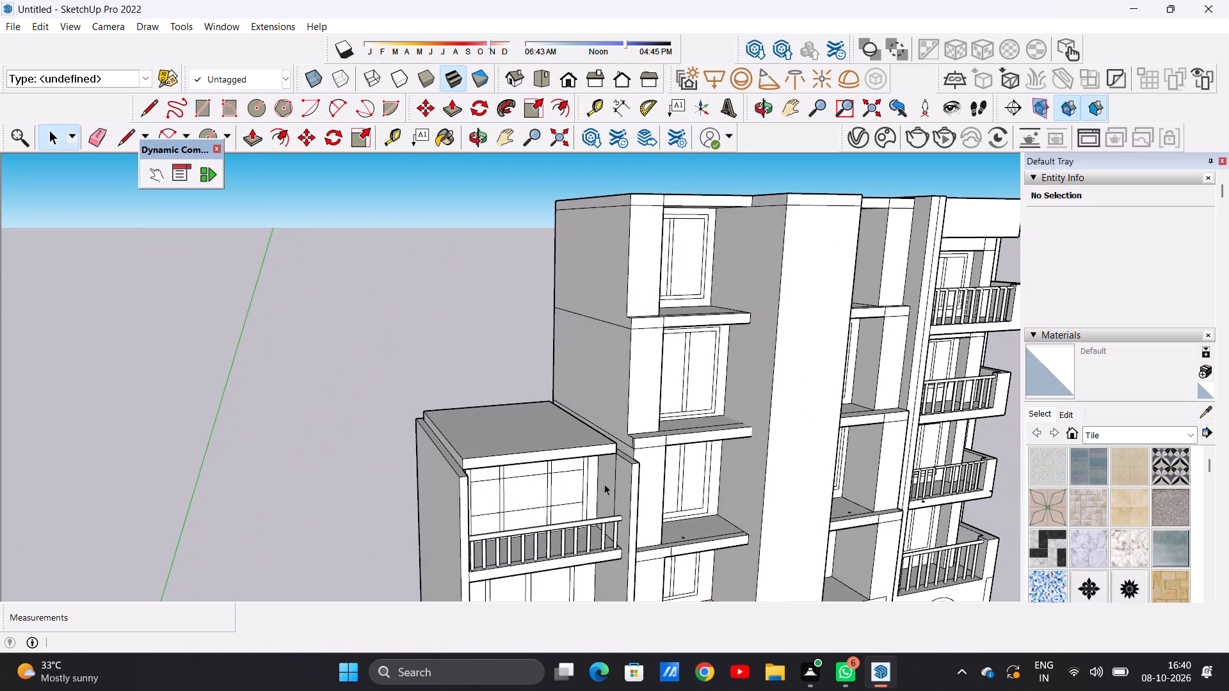
pyautogui.moveTo(604, 482); pyautogui.dragTo(439, 544, button='middle')
pyautogui.scroll(8, 474, 468)
pyautogui.moveTo(474, 468); pyautogui.dragTo(584, 501, button='middle')
pyautogui.scroll(4, 717, 532)
pyautogui.scroll(-11, 645, 481)
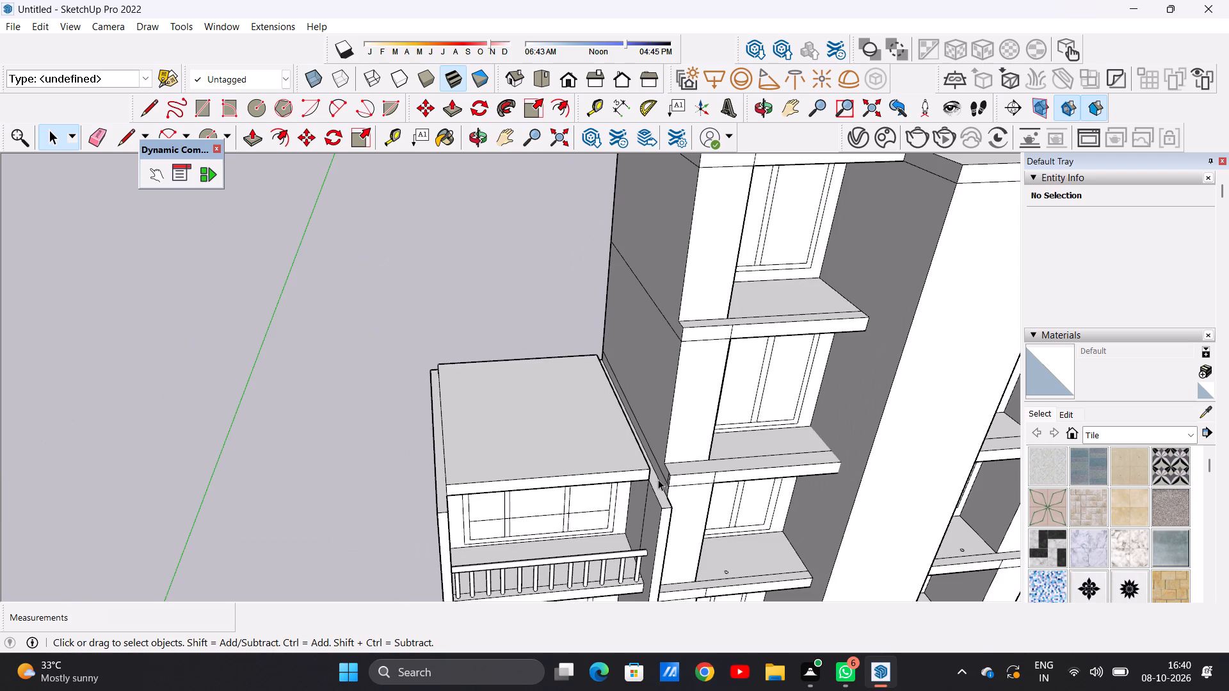
pyautogui.scroll(10, 661, 498)
pyautogui.scroll(-1, 661, 498)
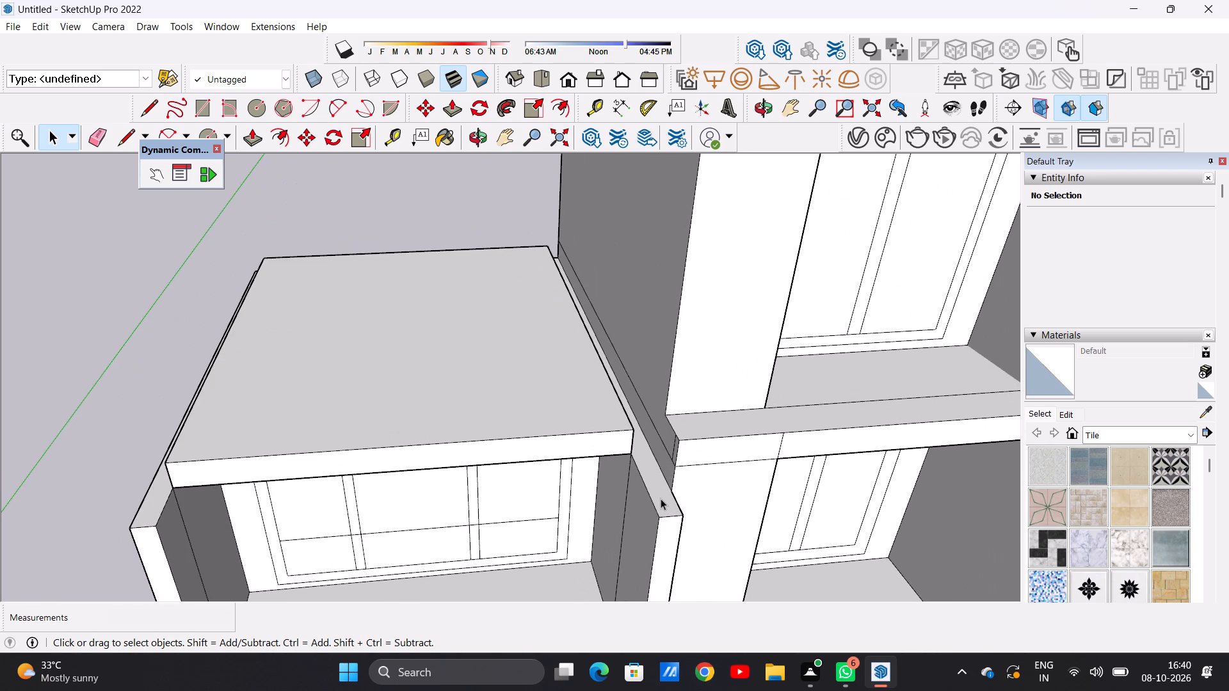
pyautogui.press('p')
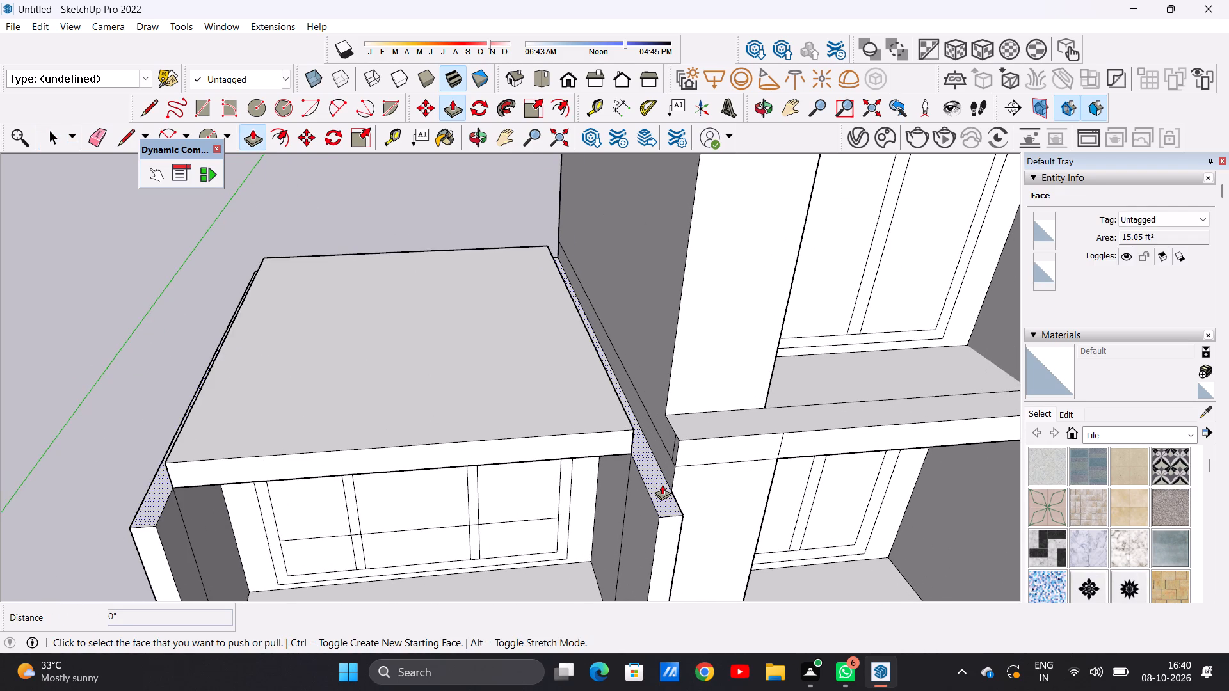
pyautogui.click(662, 484)
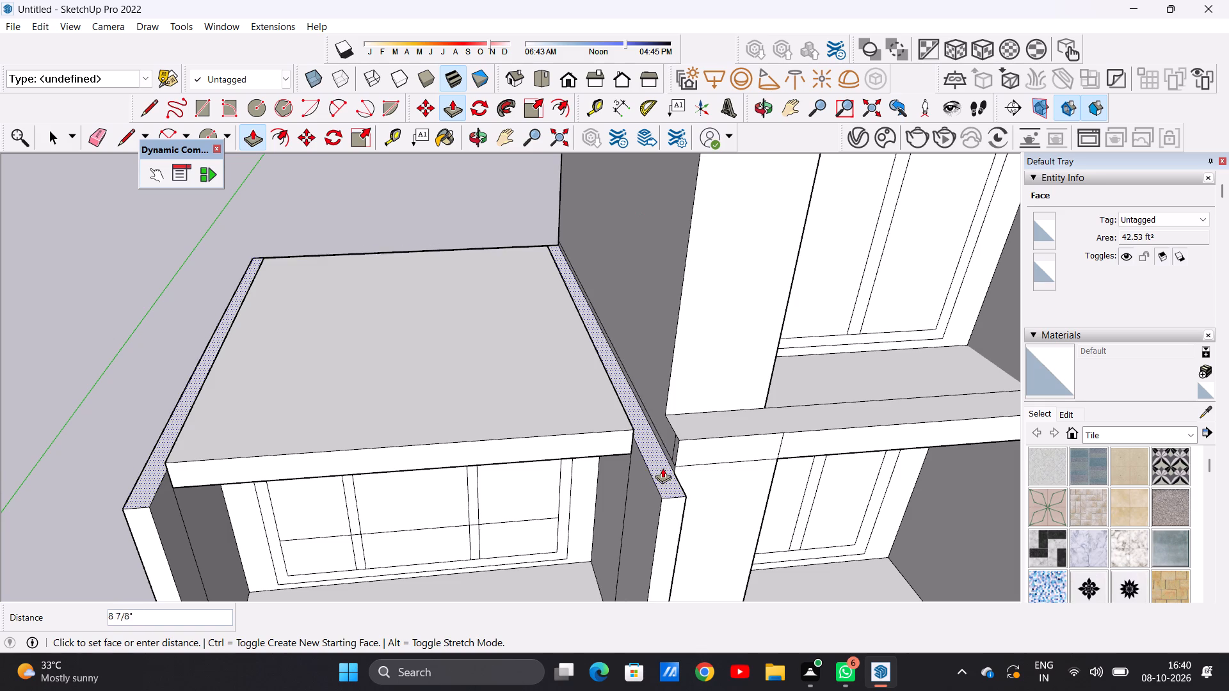
pyautogui.click(656, 399)
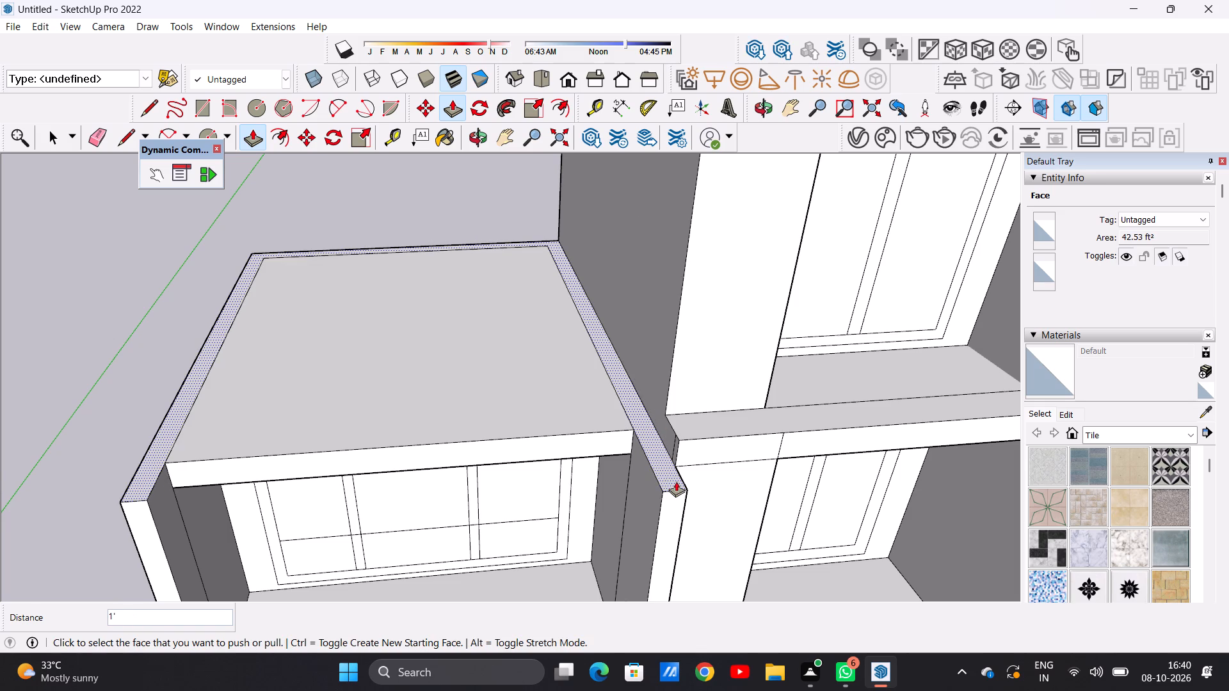
# Push/Pull the top face of the side block's surrounding walls up a further 10'.
pyautogui.click(675, 481)
pyautogui.write("10'")
pyautogui.press('Return')
pyautogui.press('space')
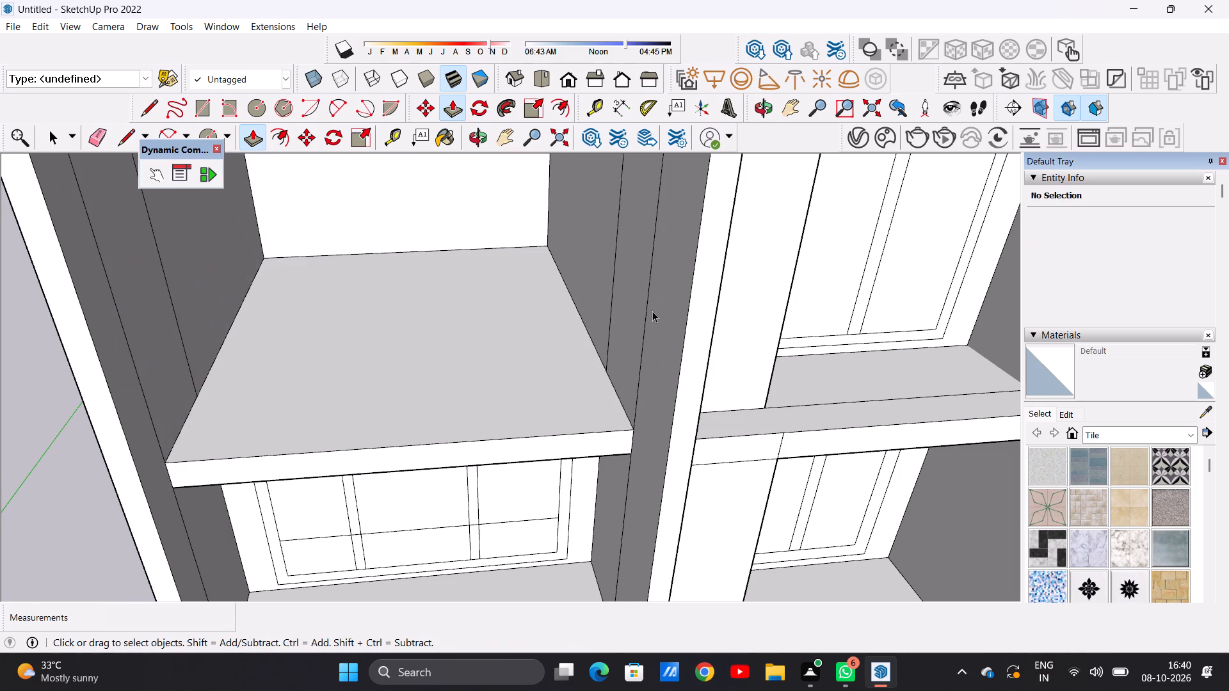
# Examine the whole apartment building and the raised side block from the front and the side.
pyautogui.scroll(-12, 517, 482)
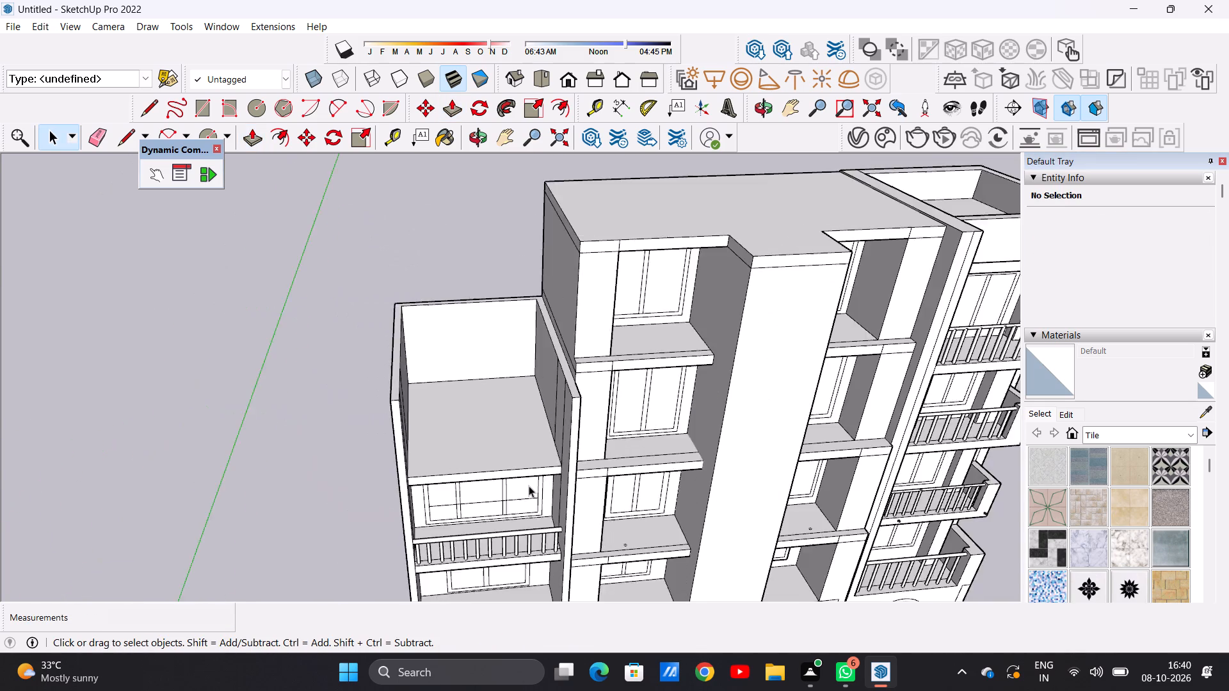
pyautogui.scroll(-3, 529, 486)
pyautogui.moveTo(541, 530); pyautogui.dragTo(513, 393, button='middle')
pyautogui.scroll(-7, 454, 423)
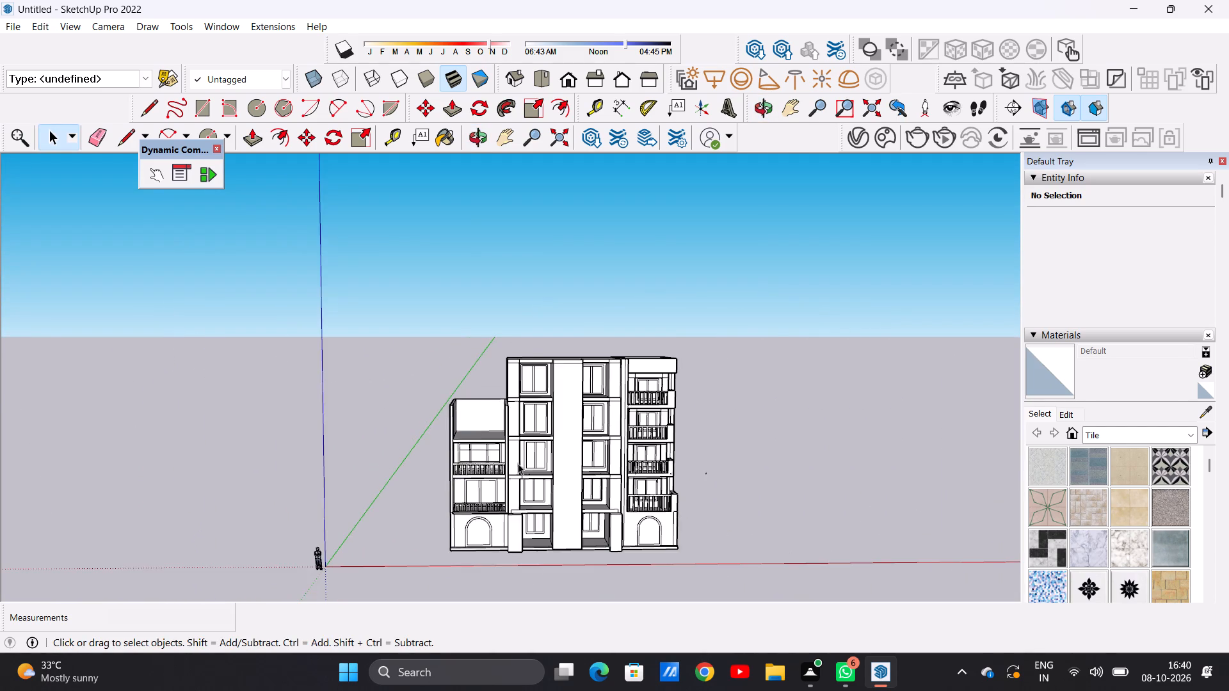
pyautogui.scroll(6, 519, 467)
pyautogui.scroll(1, 446, 441)
pyautogui.moveTo(446, 441); pyautogui.dragTo(620, 466, button='middle')
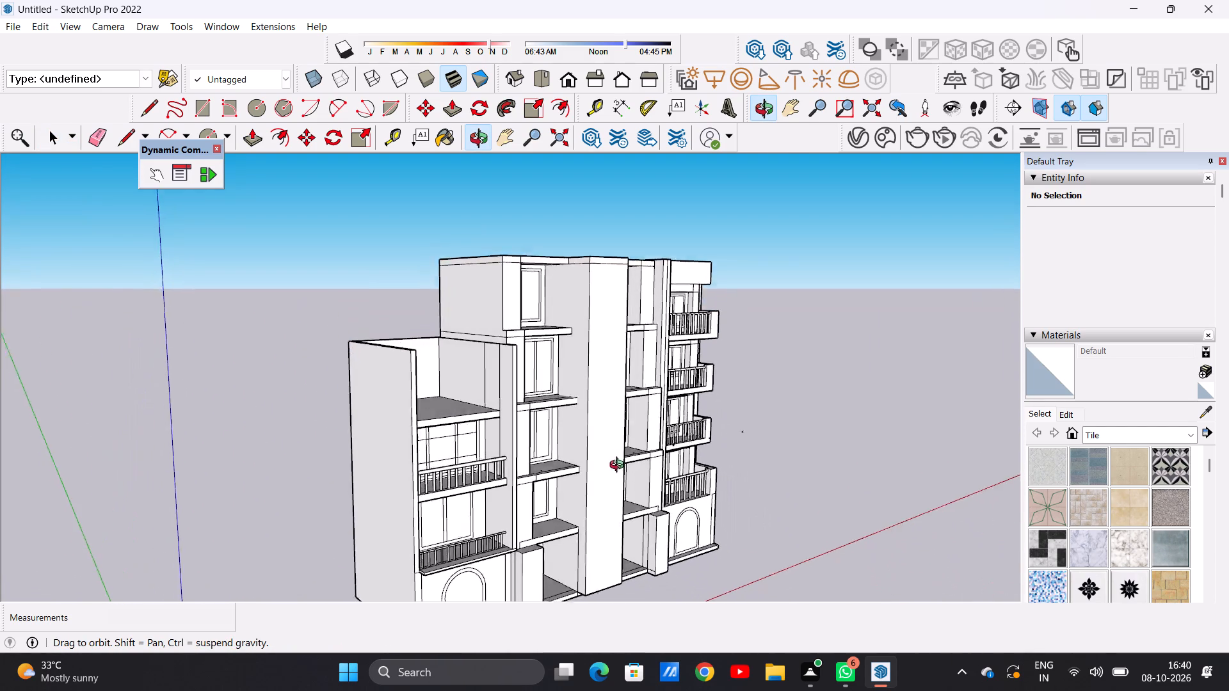
# Examine the building's front and the side block's open new storey between its raised walls.
pyautogui.moveTo(620, 466); pyautogui.dragTo(431, 449, button='middle')
pyautogui.scroll(-6, 435, 487)
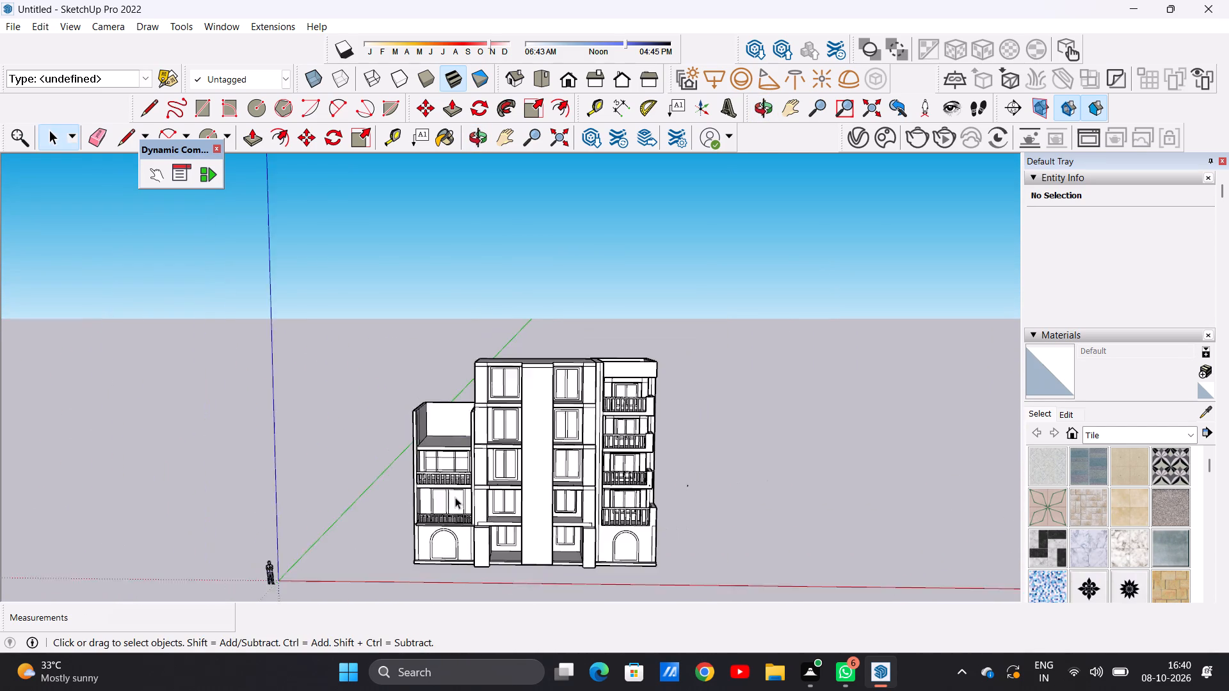
pyautogui.scroll(-2, 455, 497)
pyautogui.scroll(11, 441, 434)
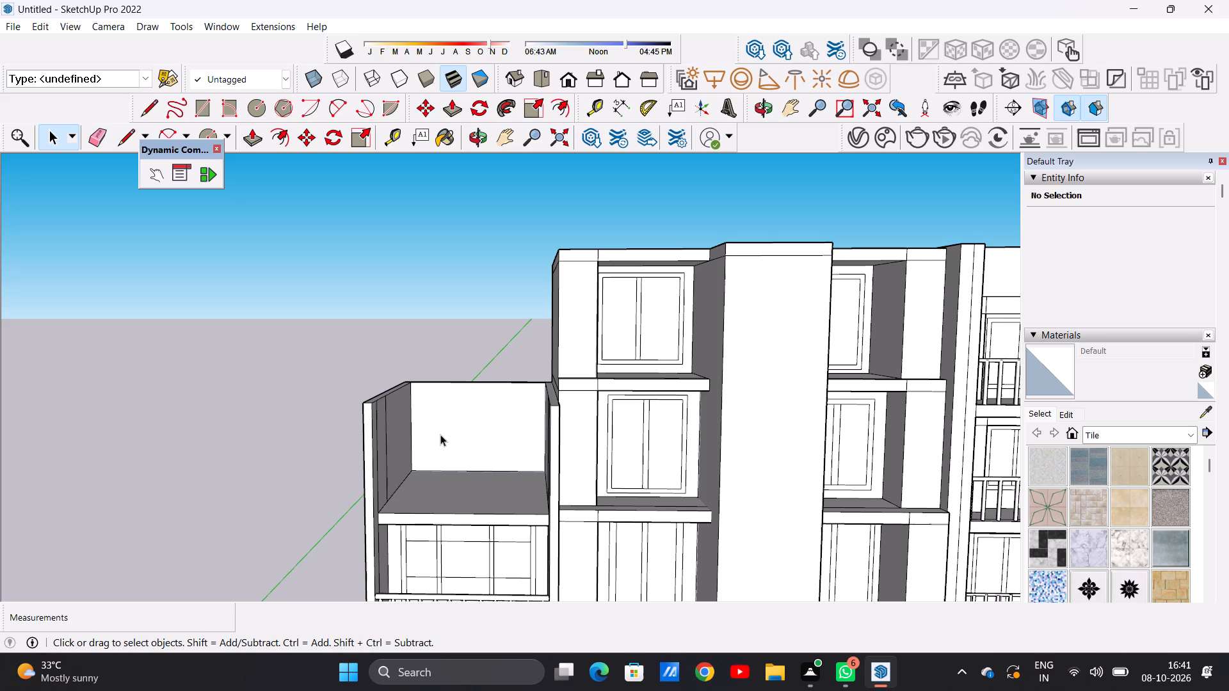
pyautogui.scroll(-19, 406, 456)
pyautogui.scroll(-3, 485, 443)
pyautogui.scroll(8, 479, 433)
pyautogui.scroll(-1, 478, 433)
pyautogui.scroll(3, 478, 433)
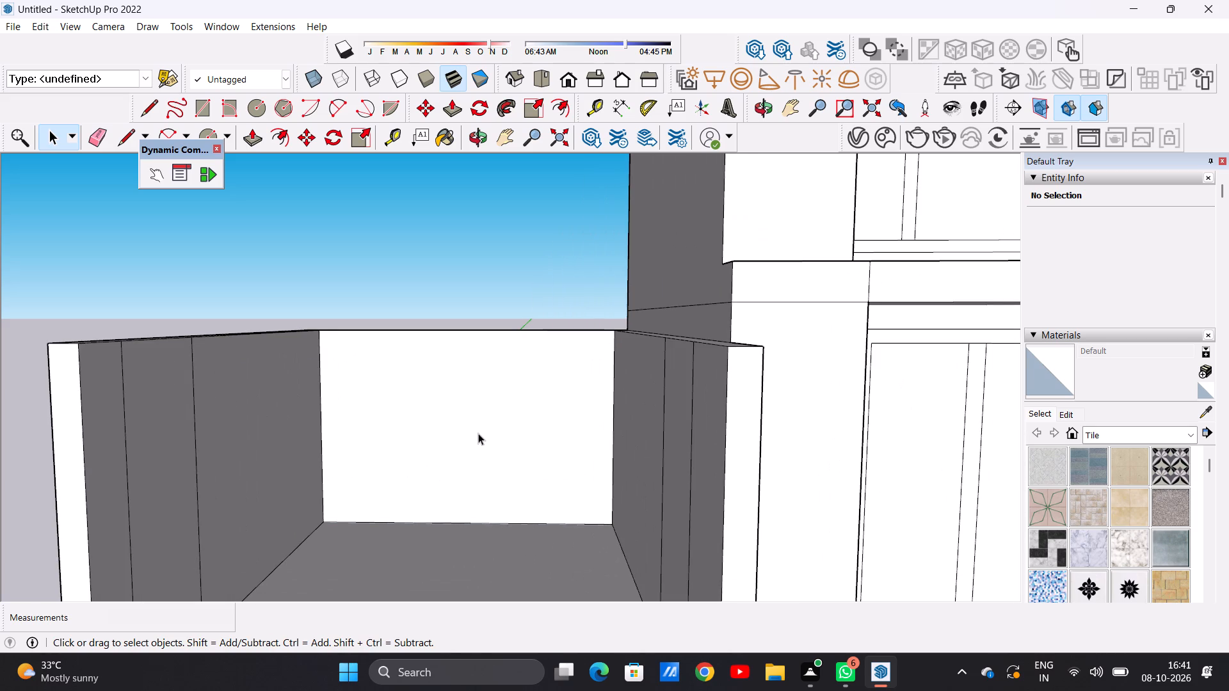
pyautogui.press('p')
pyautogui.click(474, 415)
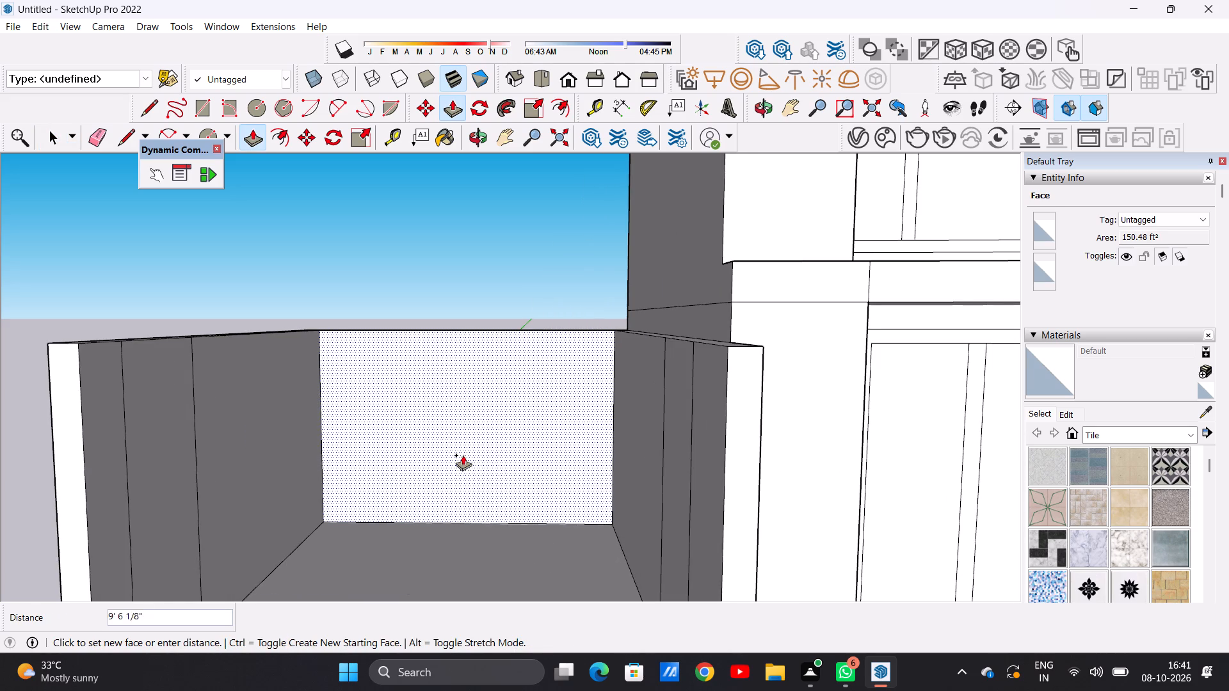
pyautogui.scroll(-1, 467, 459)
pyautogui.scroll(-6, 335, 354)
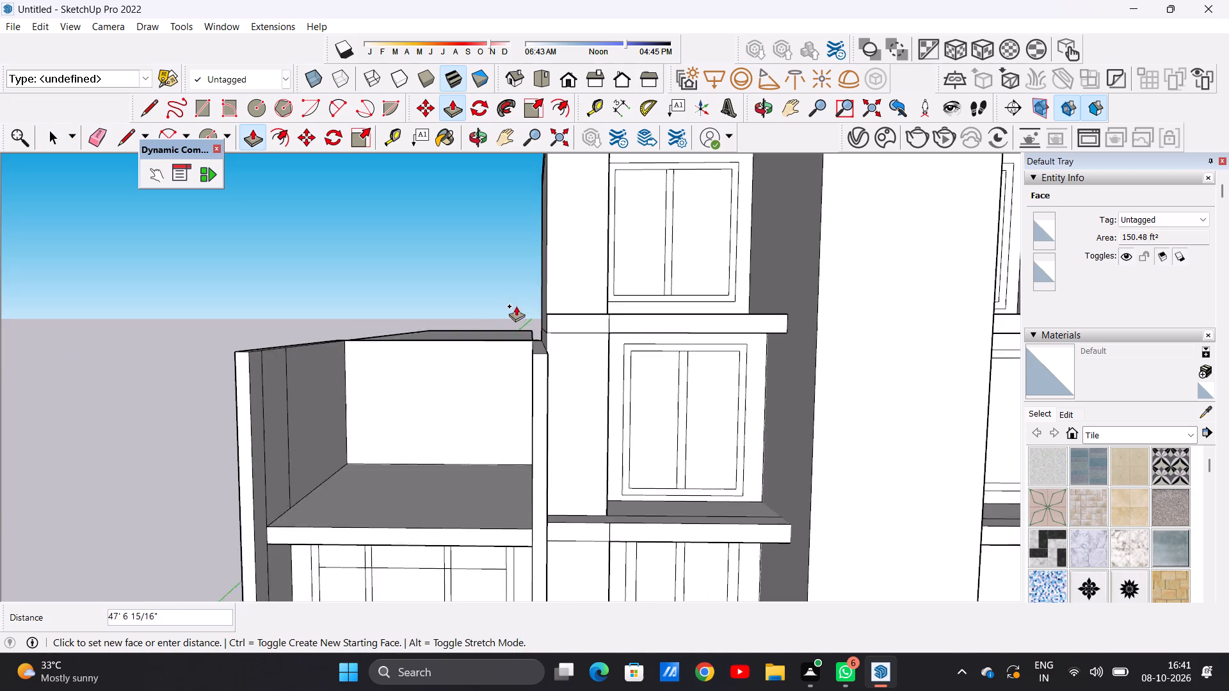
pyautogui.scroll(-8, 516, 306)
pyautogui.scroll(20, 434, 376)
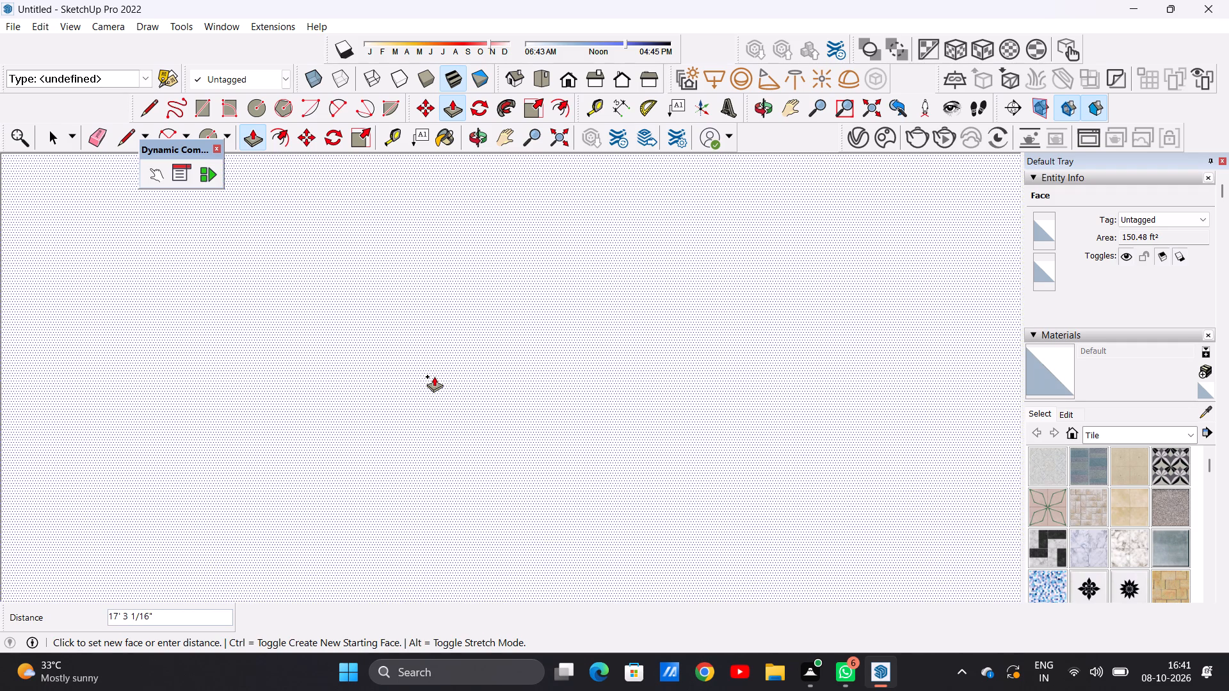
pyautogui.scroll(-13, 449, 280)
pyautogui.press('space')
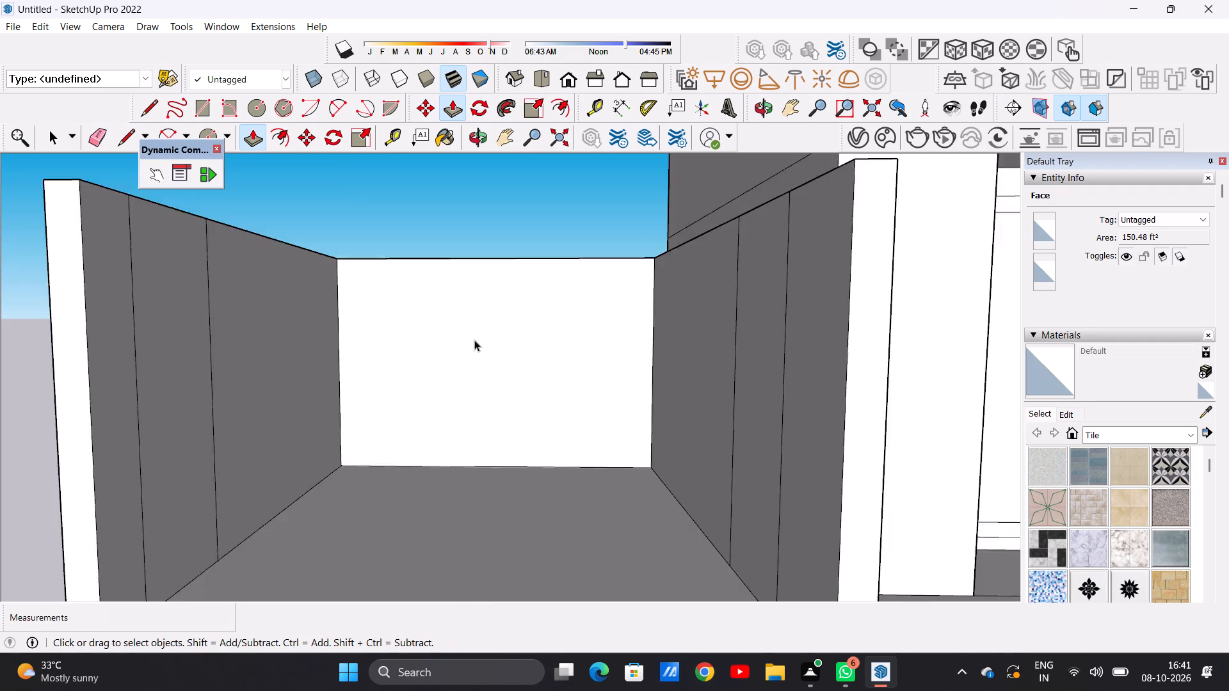
# Push/Pull the inner back wall face of the side block's new storey forward about 13' 8" to the nearest vertical line on the side wall.
pyautogui.scroll(-6, 501, 381)
pyautogui.moveTo(476, 371); pyautogui.dragTo(369, 464, button='middle')
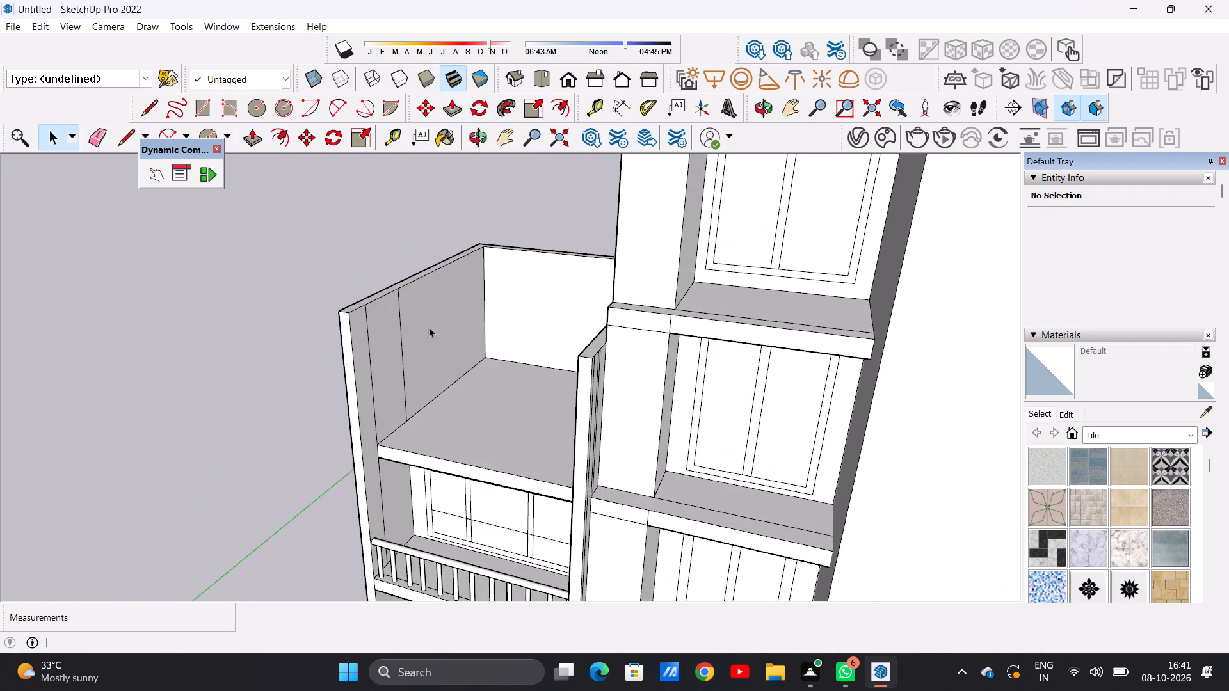
pyautogui.scroll(6, 515, 280)
pyautogui.press('p')
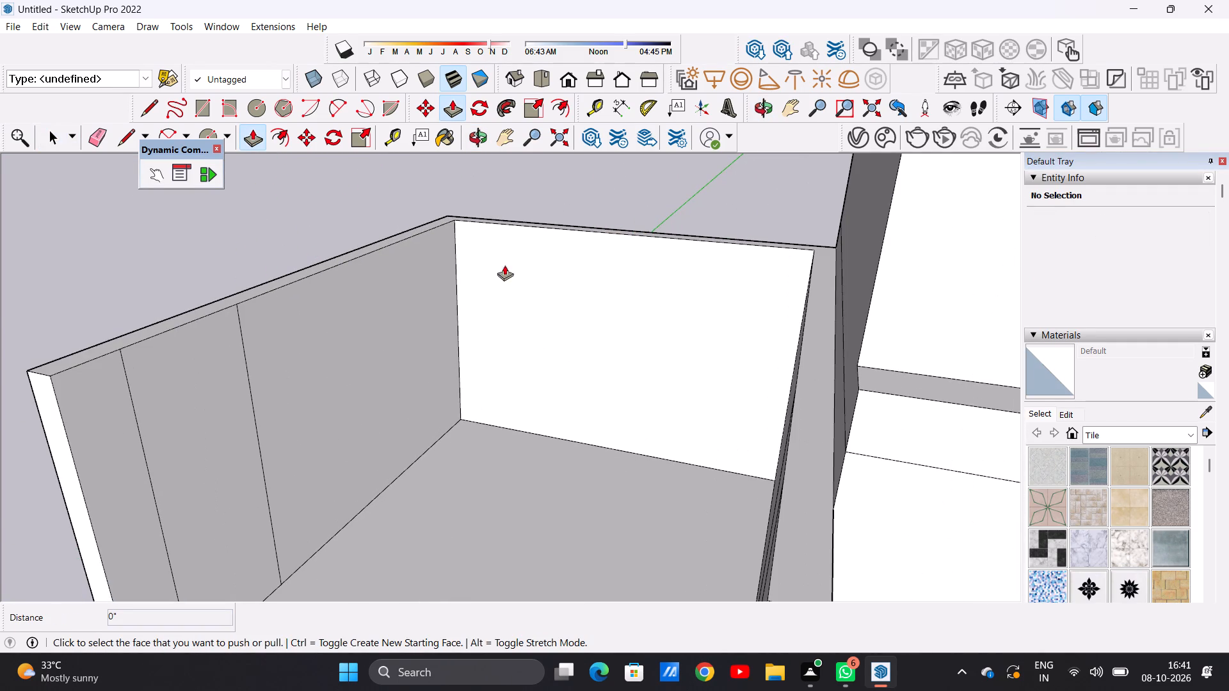
pyautogui.click(482, 253)
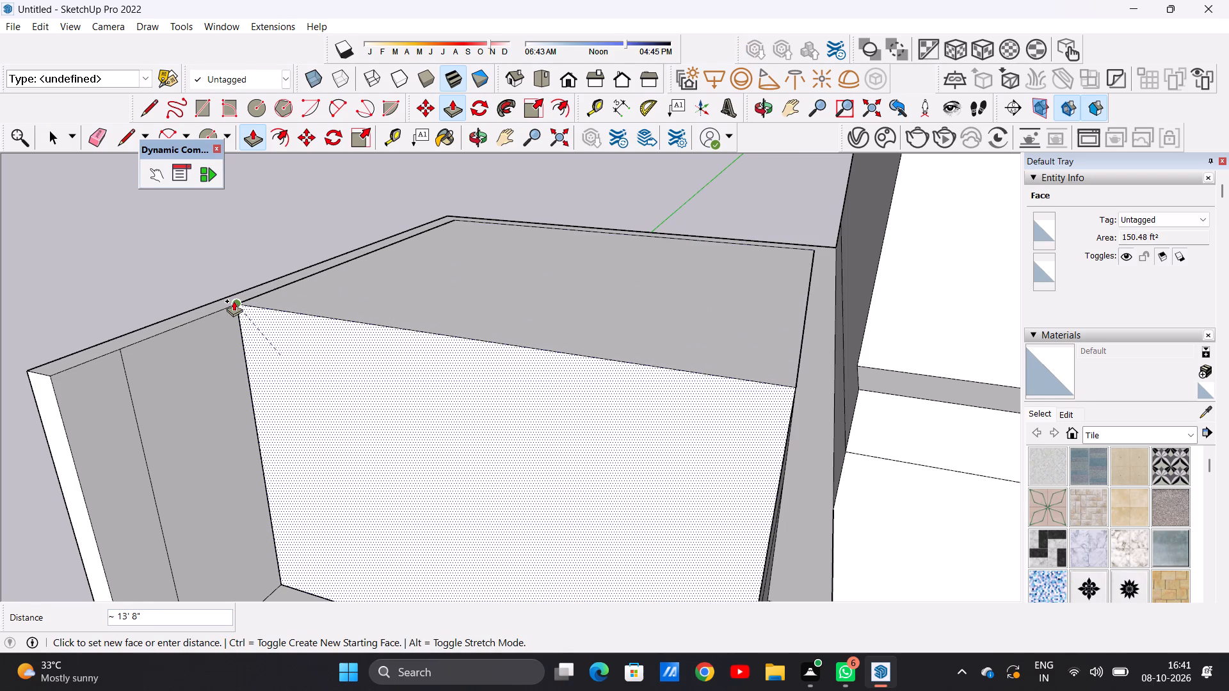
pyautogui.click(234, 301)
pyautogui.press('space')
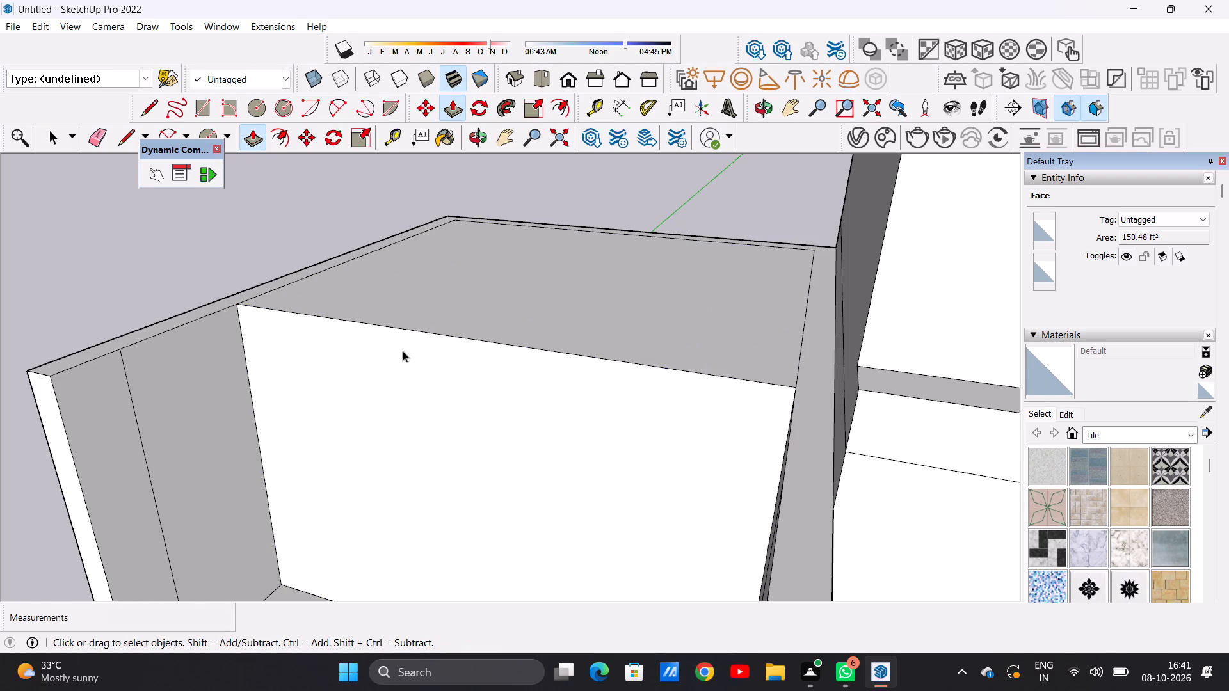
# Draw a window rectangle about 8' 8" by 7' 4" on the new storey's front wall face, between the side walls.
pyautogui.scroll(-11, 524, 351)
pyautogui.moveTo(473, 370); pyautogui.dragTo(589, 269, button='middle')
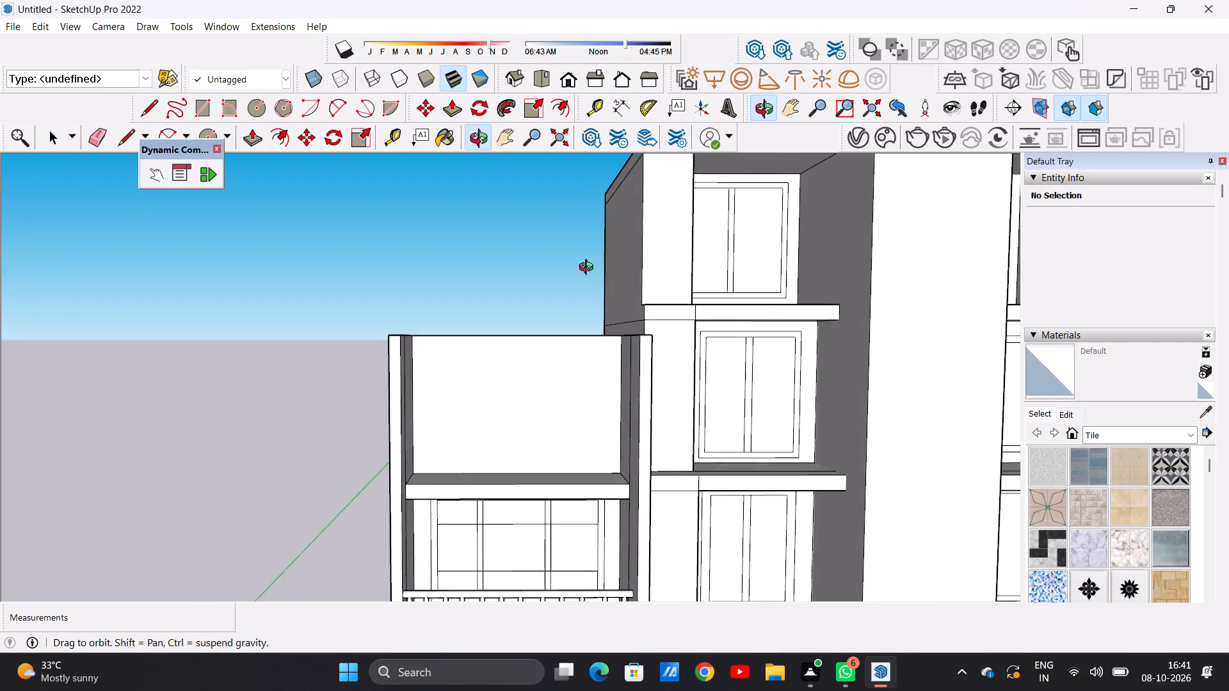
pyautogui.moveTo(589, 269); pyautogui.dragTo(588, 266, button='middle')
pyautogui.scroll(6, 564, 393)
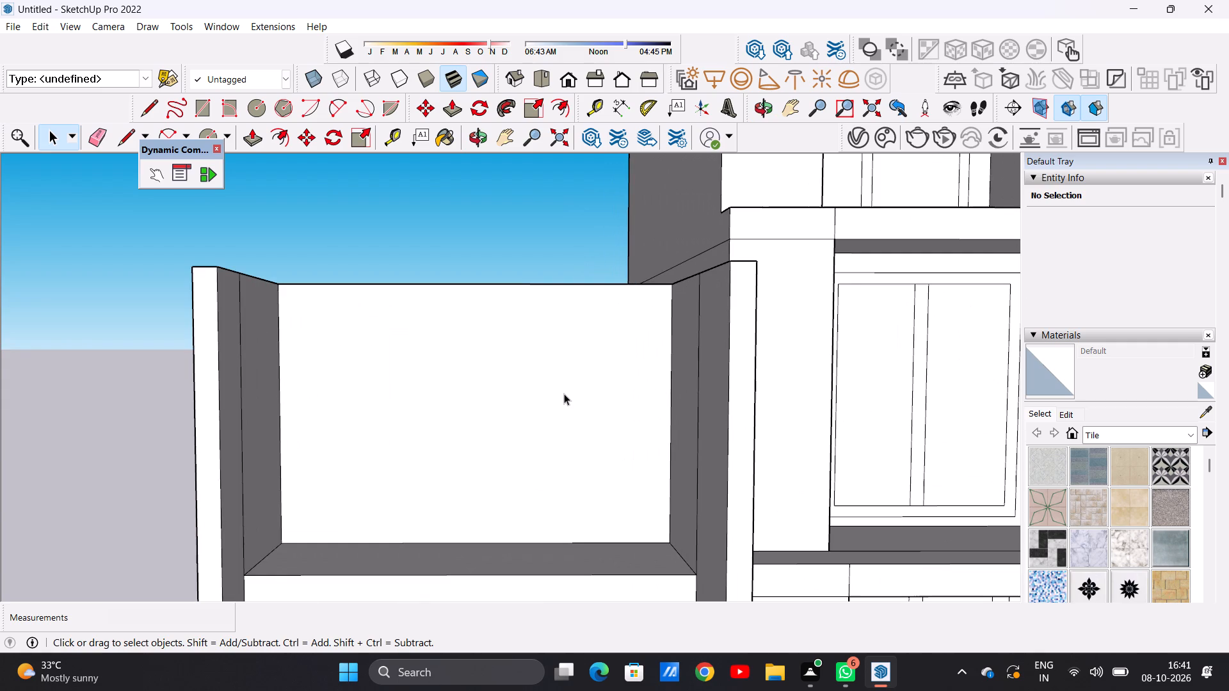
pyautogui.press('r')
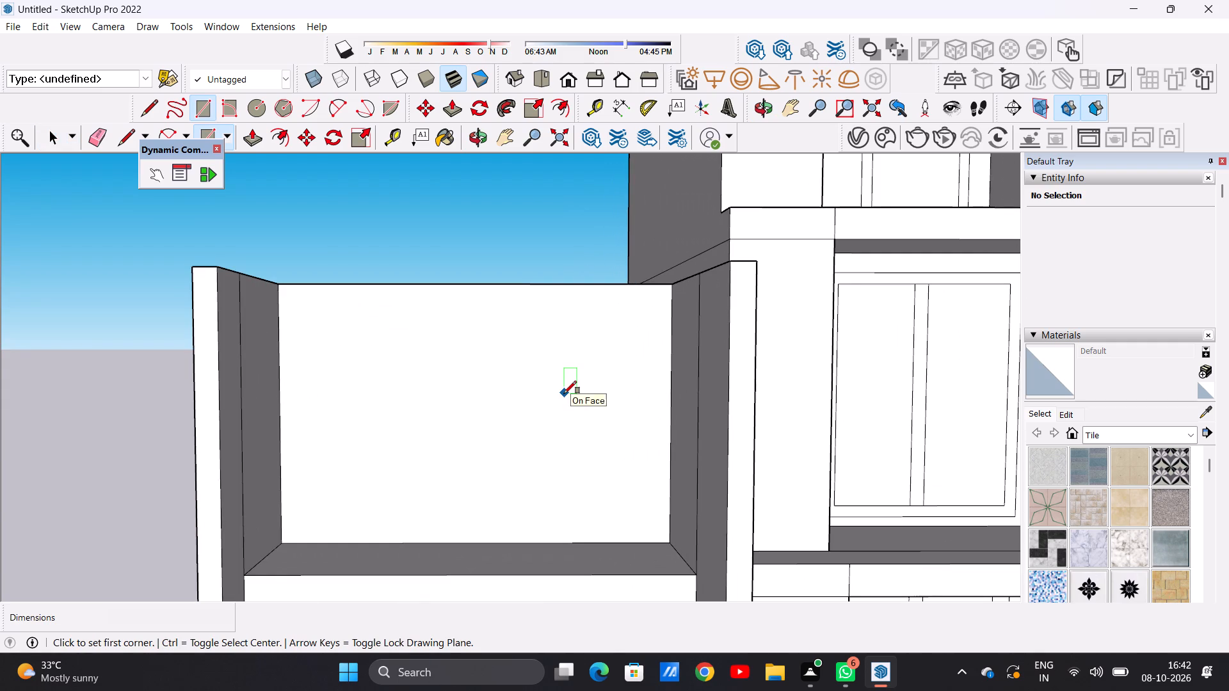
pyautogui.scroll(5, 451, 383)
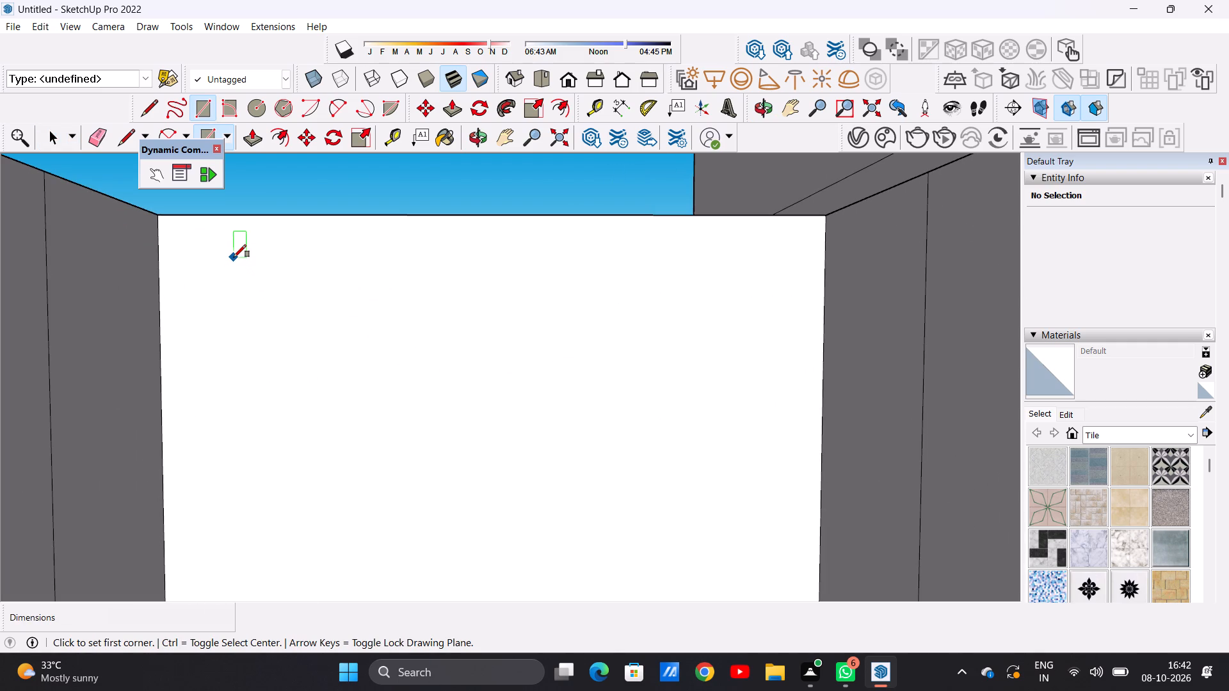
pyautogui.click(282, 280)
pyautogui.scroll(-8, 654, 286)
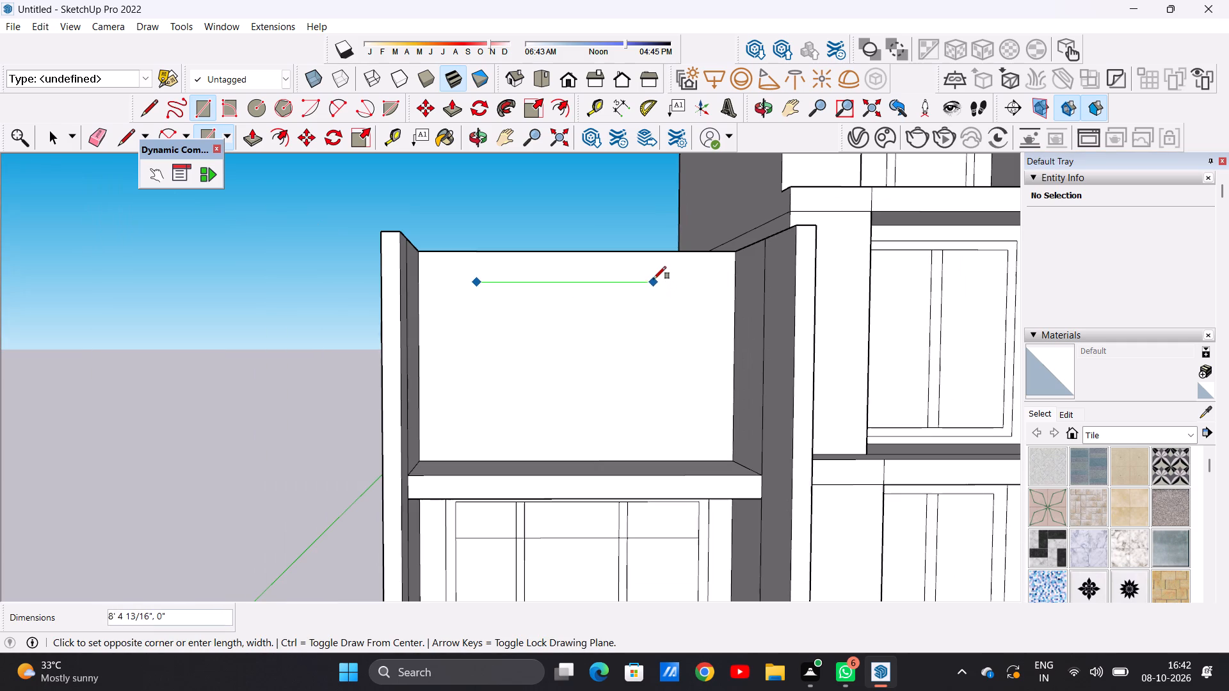
pyautogui.click(658, 436)
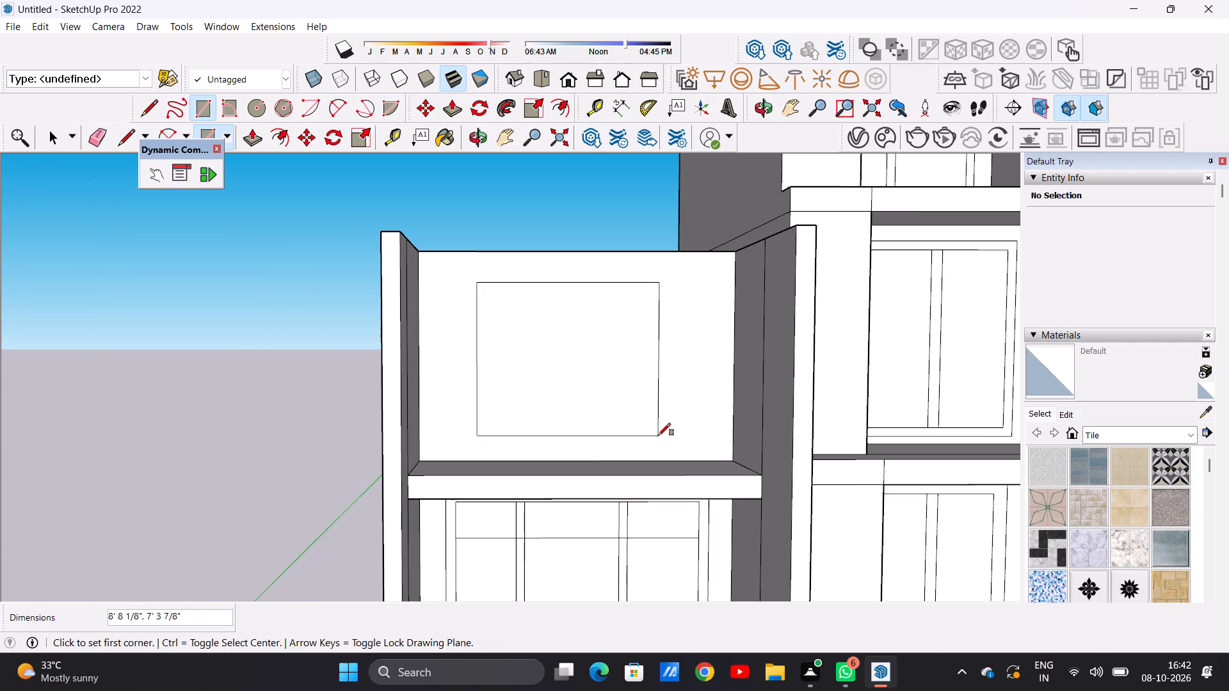
pyautogui.press('space')
# Draw a lintel rectangle about 10' 9" by 9" just above the window outline, extending beyond both of its sides.
pyautogui.press('r')
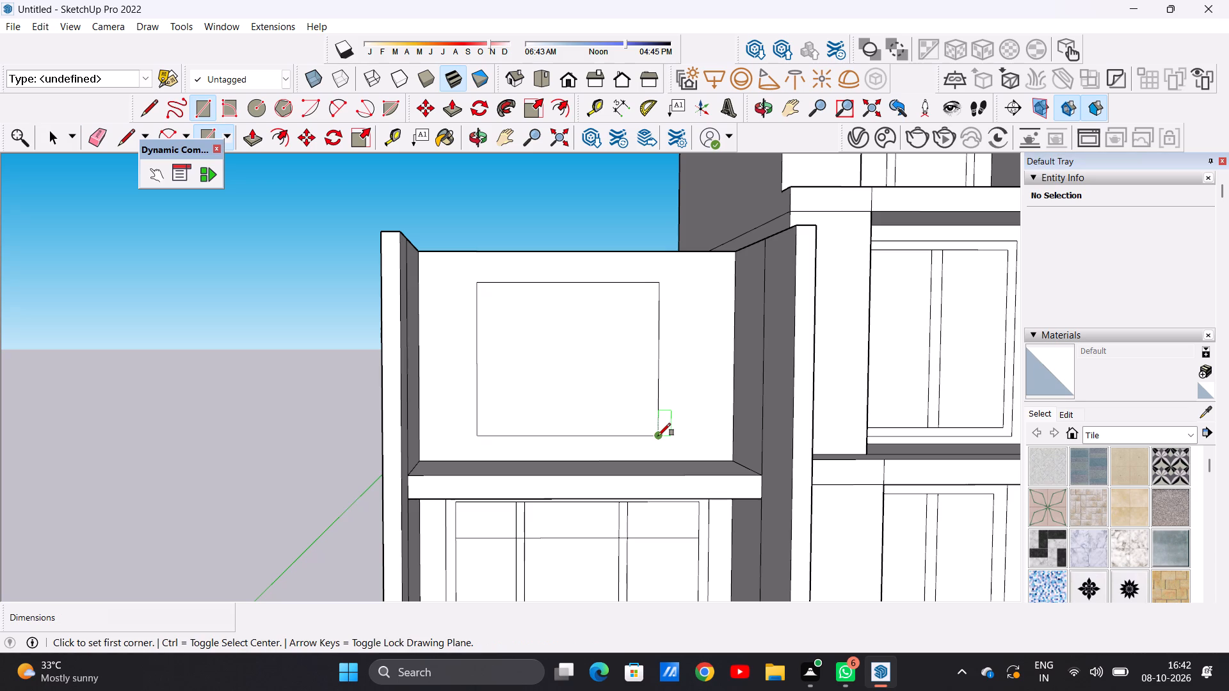
pyautogui.scroll(7, 591, 278)
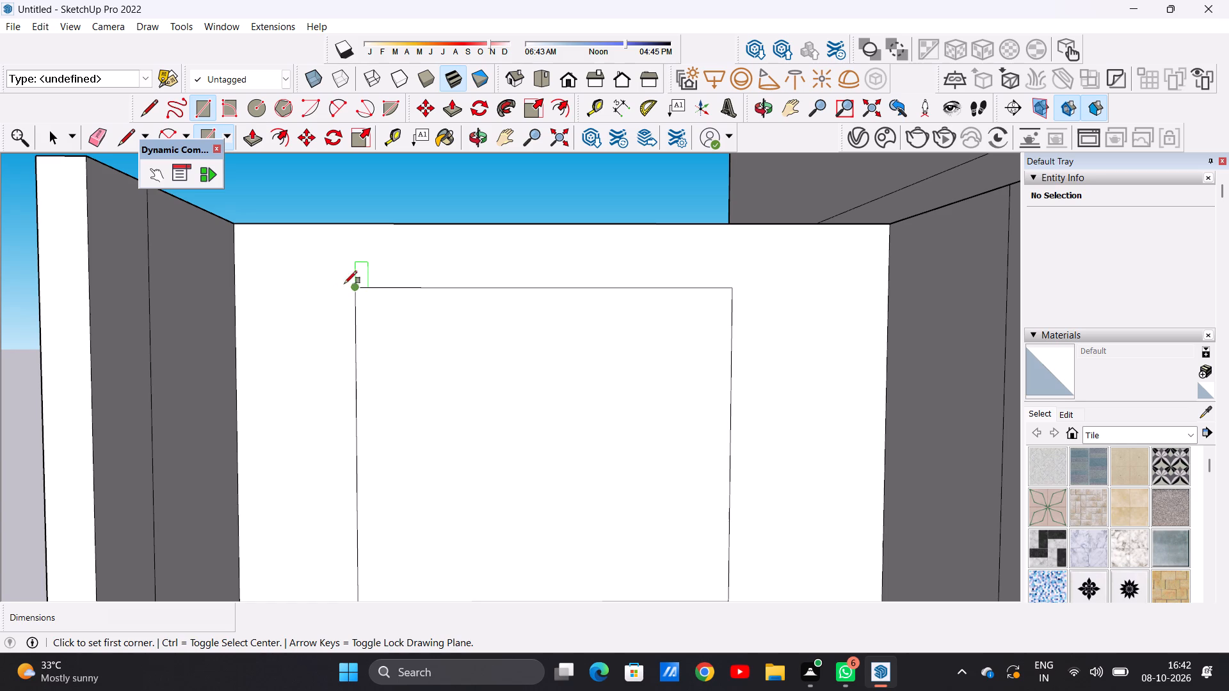
pyautogui.click(321, 283)
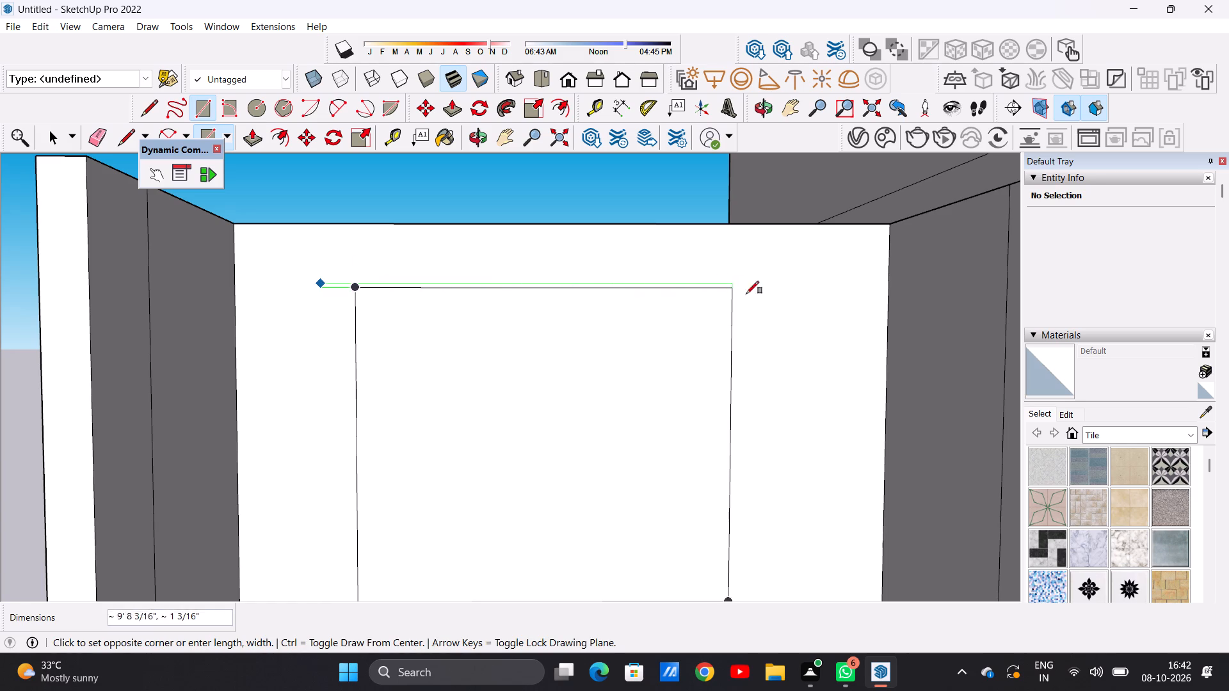
pyautogui.click(783, 288)
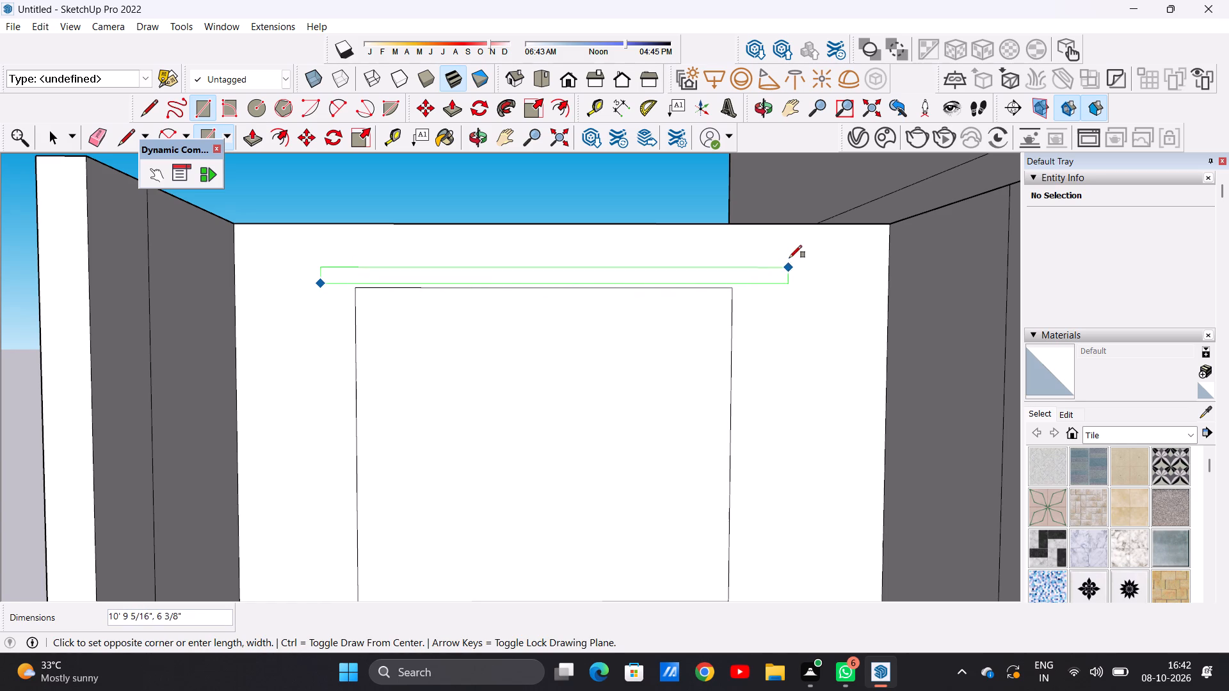
pyautogui.click(789, 251)
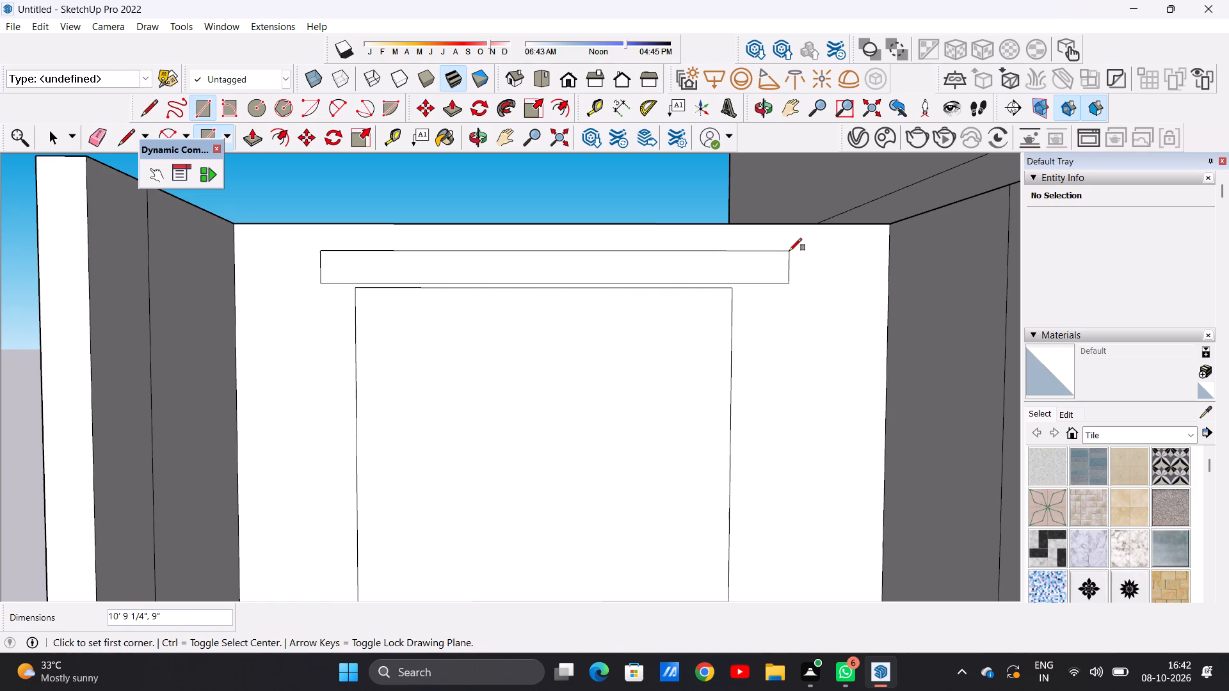
pyautogui.press('space')
# Offset the window rectangle inward by about 4 3/4" to form its frame.
pyautogui.scroll(-4, 661, 356)
pyautogui.moveTo(592, 365); pyautogui.dragTo(566, 390, button='middle')
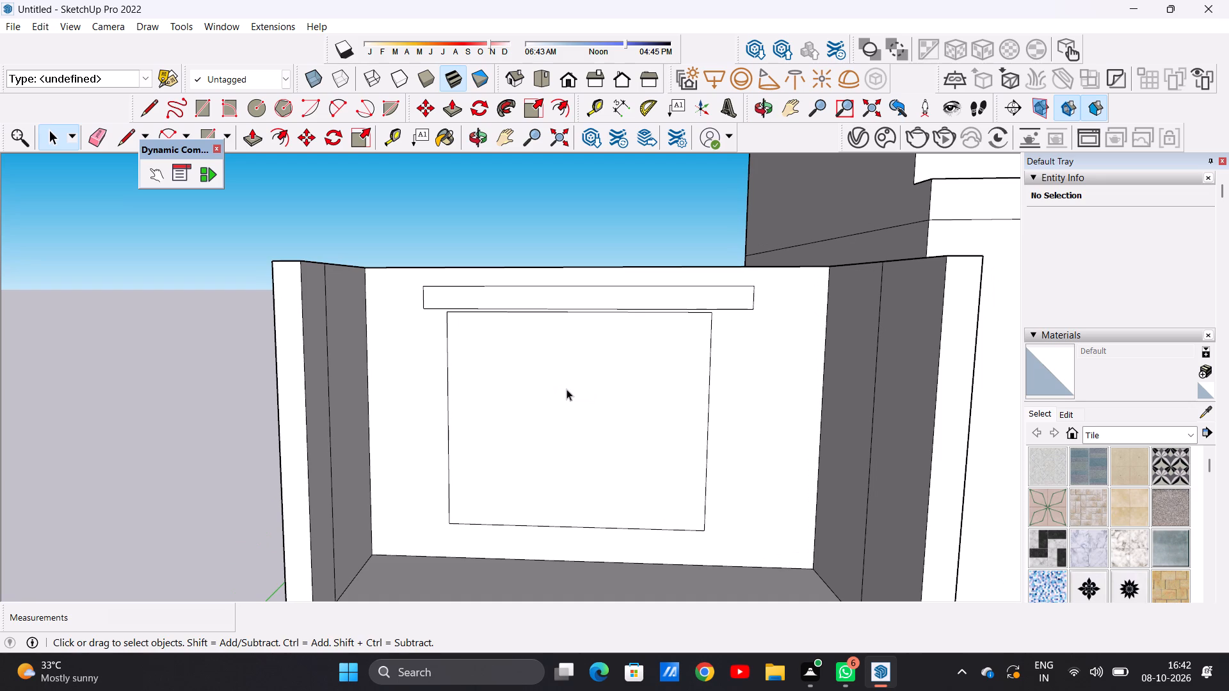
pyautogui.scroll(1, 552, 360)
pyautogui.write('of')
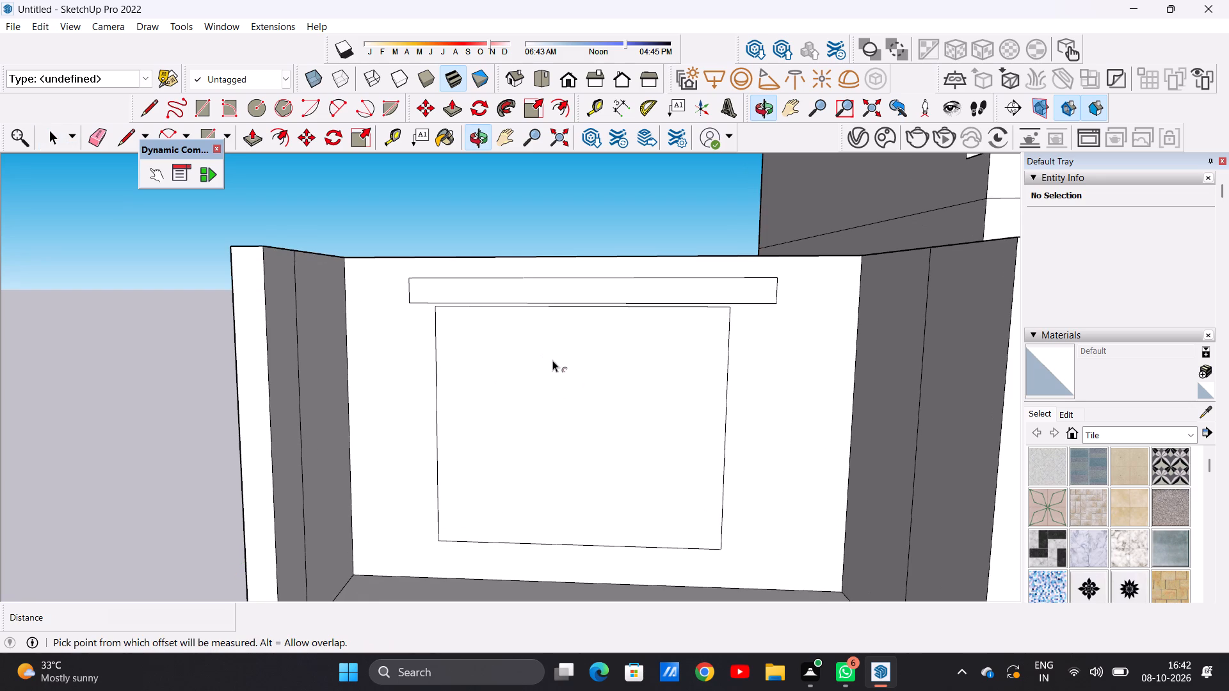
pyautogui.click(532, 314)
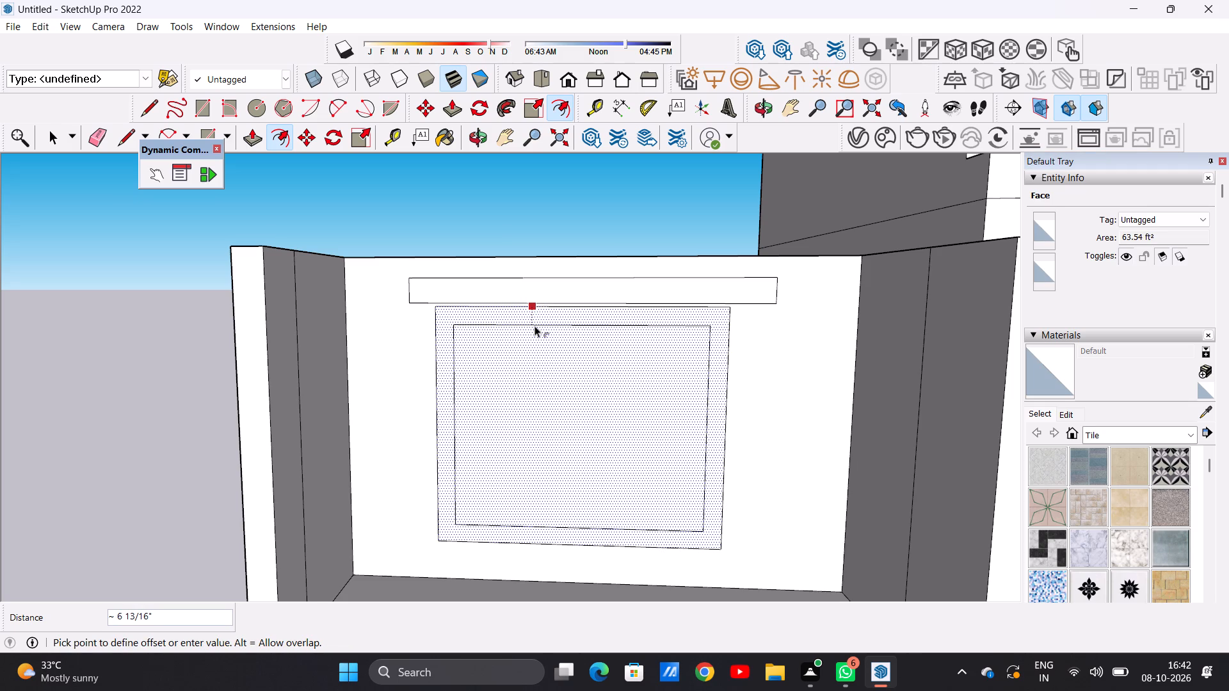
pyautogui.click(535, 320)
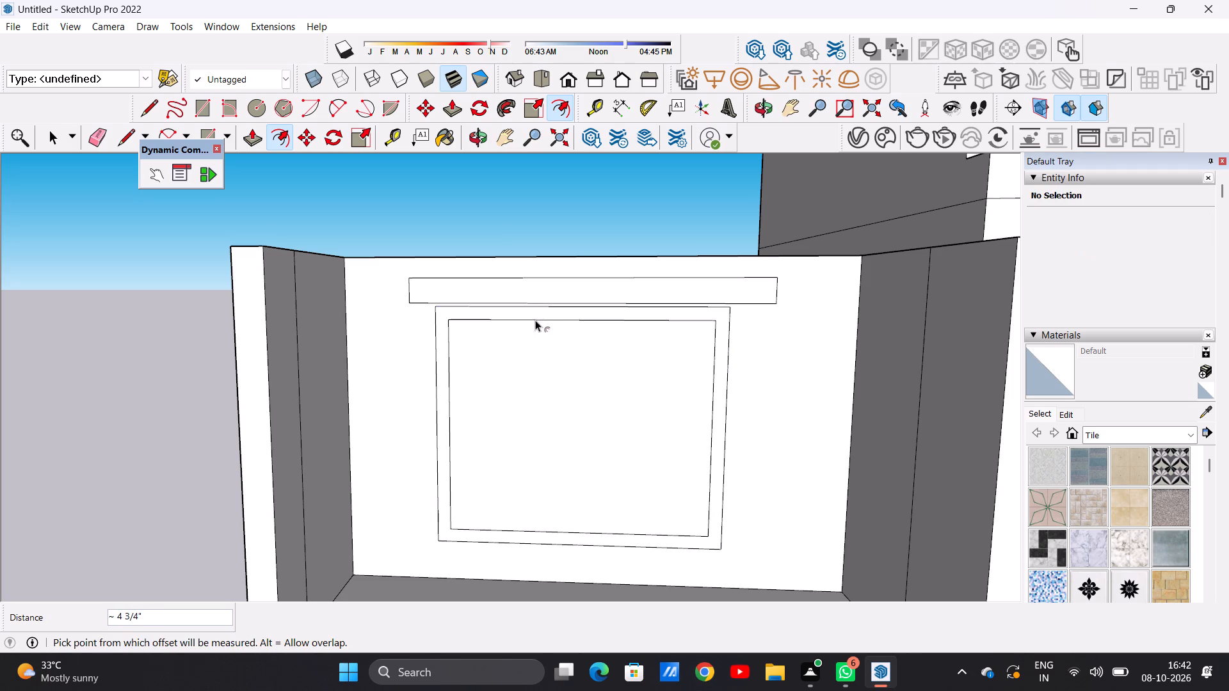
pyautogui.press('space')
# Draw two closely spaced vertical lines about 6' 6" long near the middle of the inner window rectangle to form a mullion.
pyautogui.press('l')
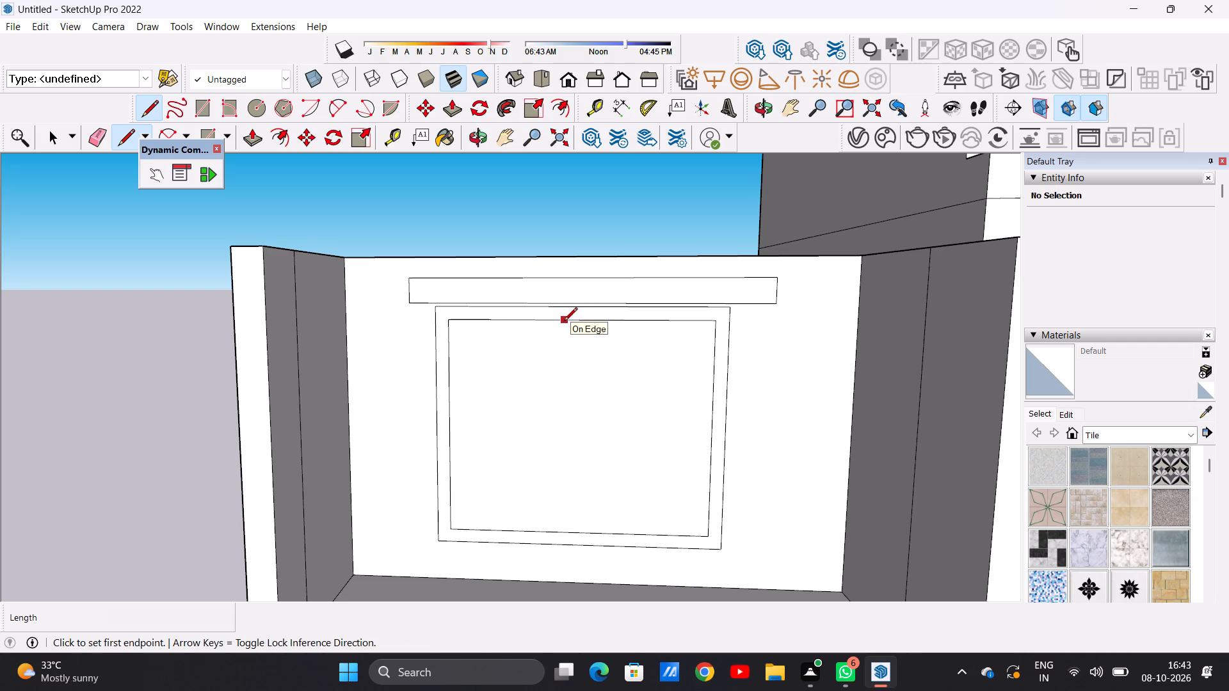
pyautogui.click(564, 322)
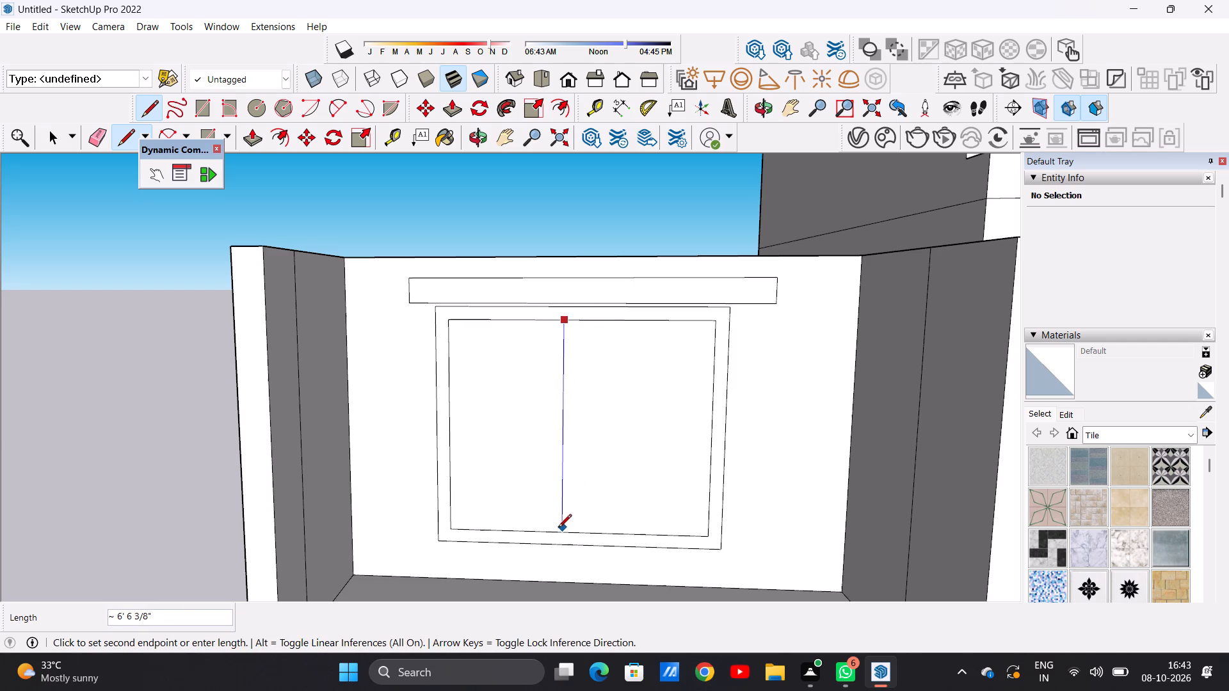
pyautogui.click(558, 530)
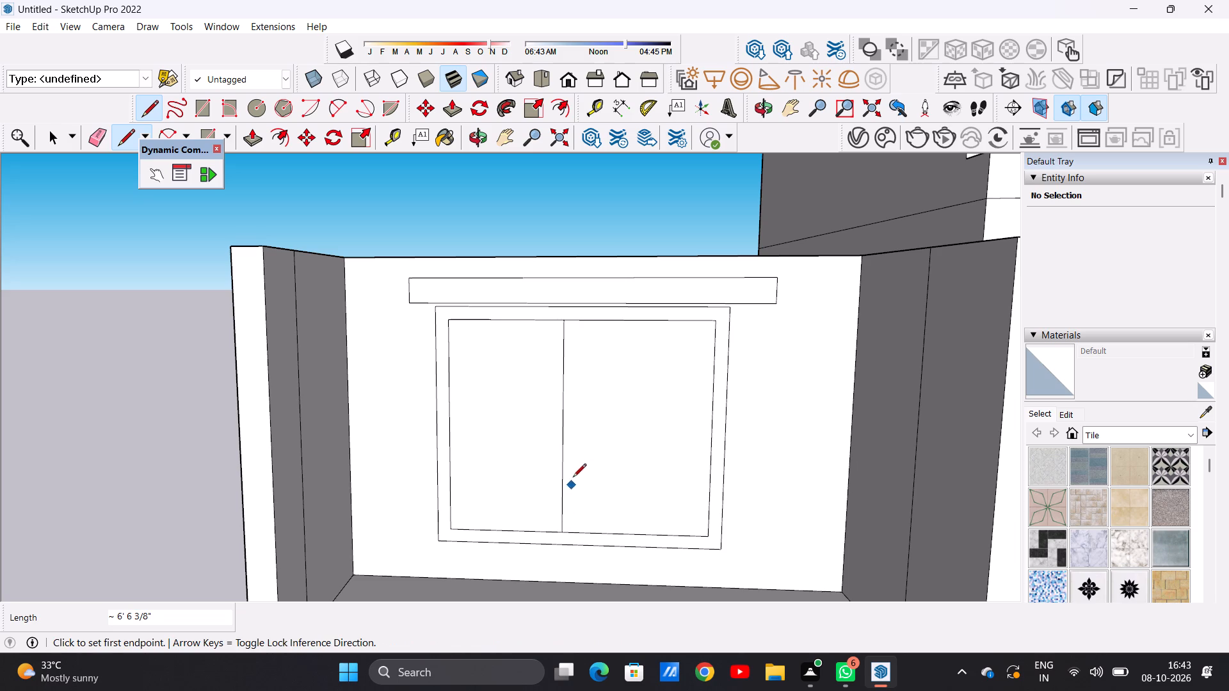
pyautogui.click(584, 322)
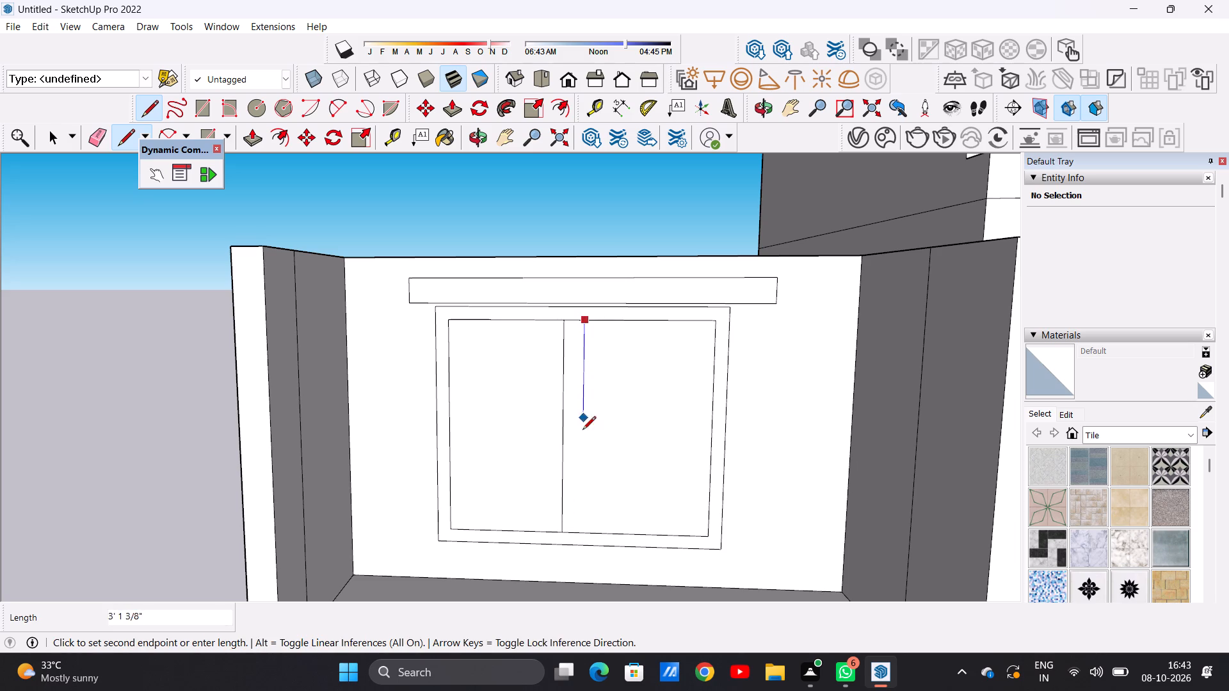
pyautogui.click(581, 532)
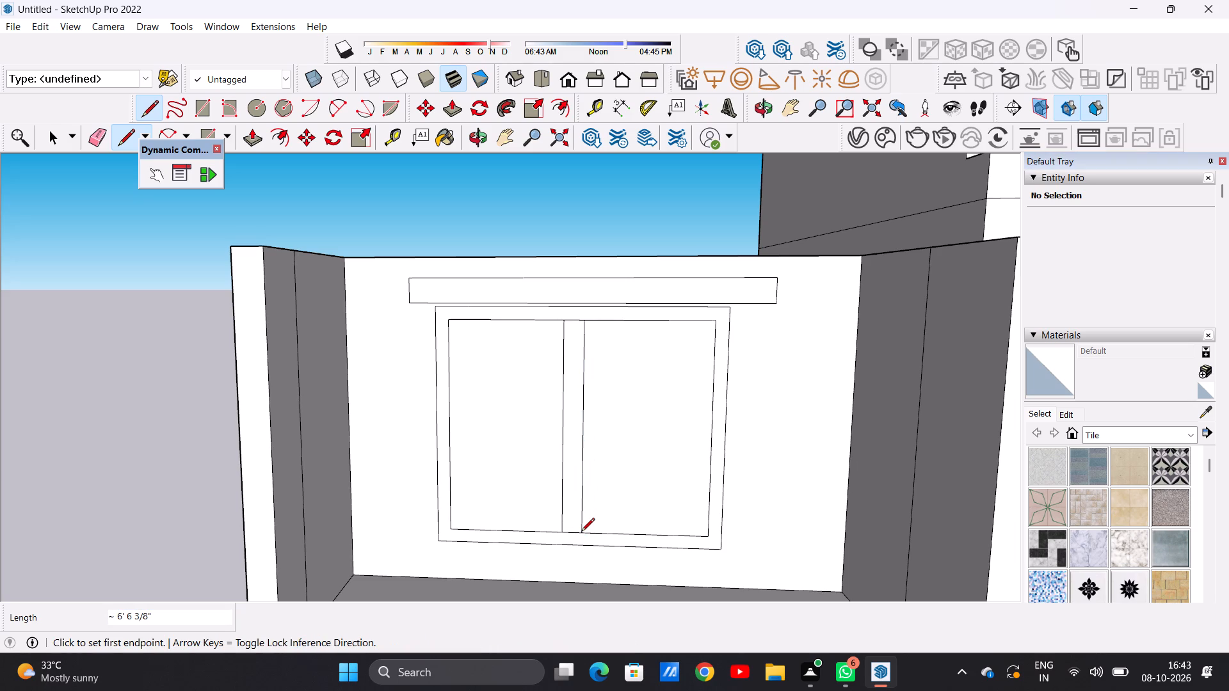
pyautogui.press('space')
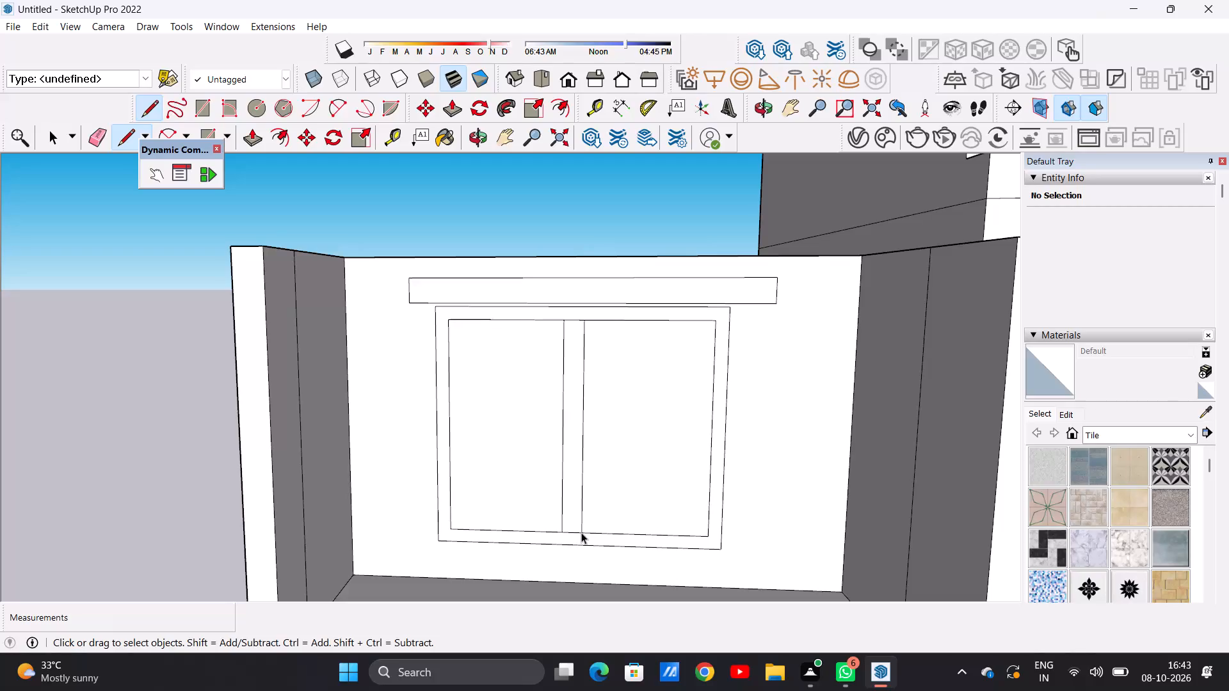
pyautogui.scroll(-4, 540, 448)
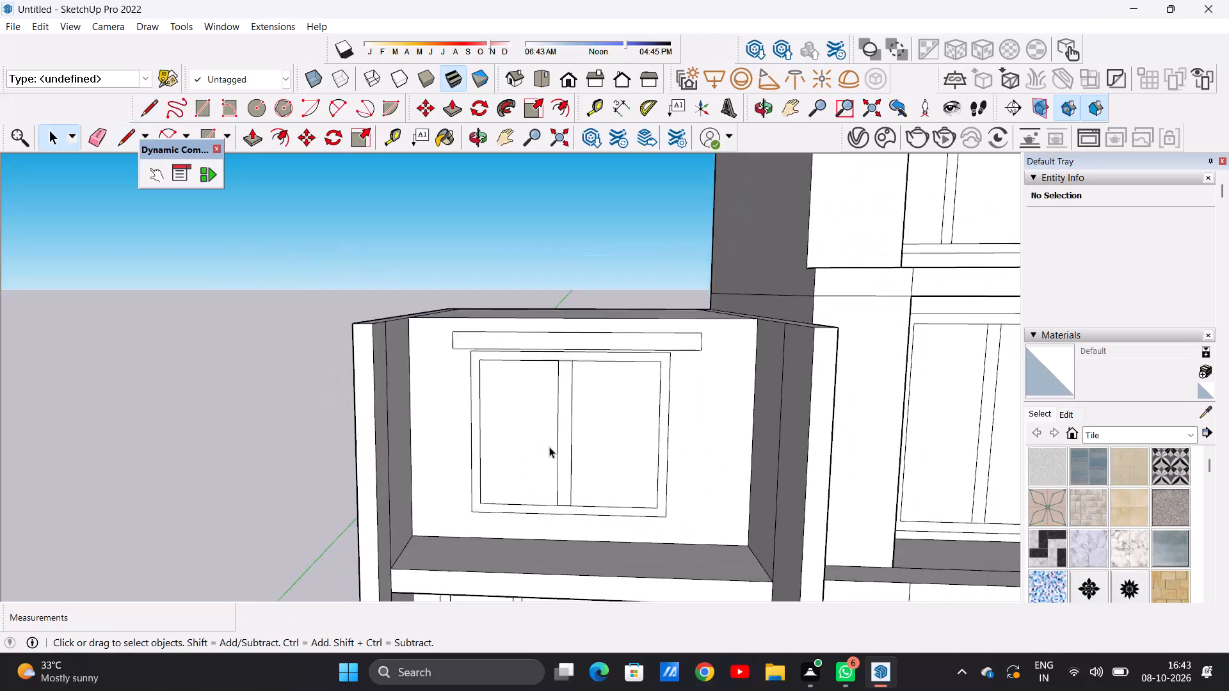
# Push/Pull the front face of the new storey's floor slab outward by about 1' 9 1/2" towards the side walls' front edges.
pyautogui.scroll(-6, 549, 447)
pyautogui.scroll(3, 608, 465)
pyautogui.scroll(-13, 599, 464)
pyautogui.scroll(5, 611, 523)
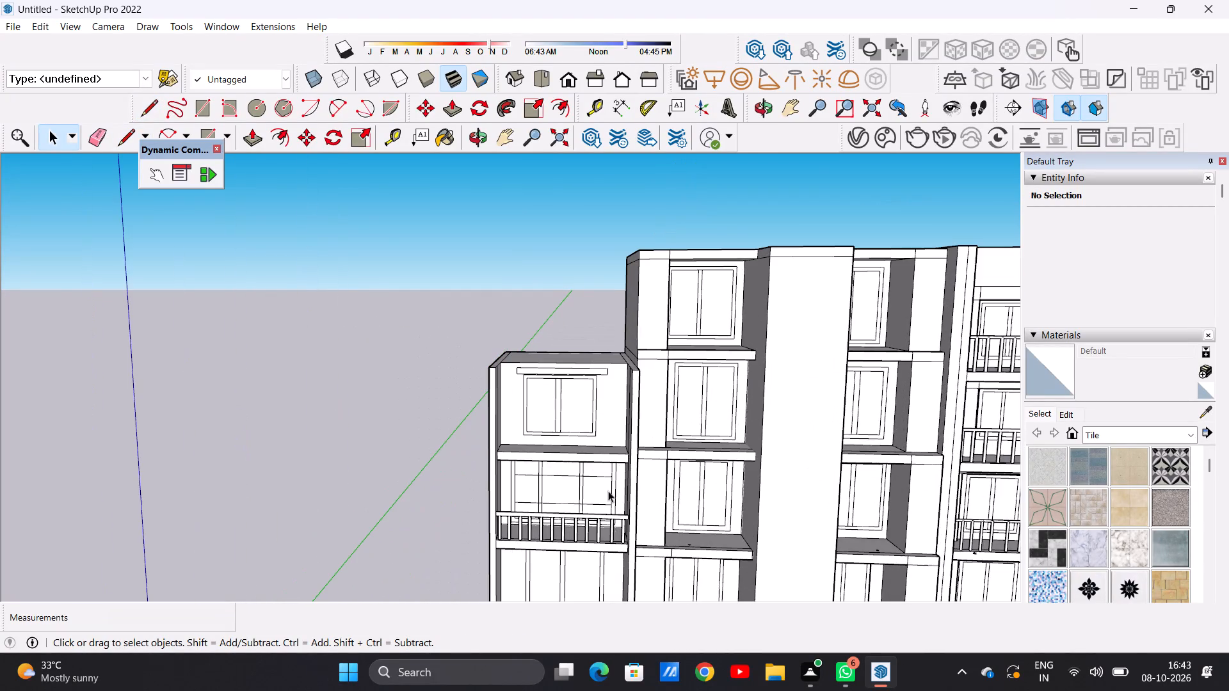
pyautogui.scroll(5, 595, 393)
pyautogui.moveTo(577, 367); pyautogui.dragTo(660, 481, button='middle')
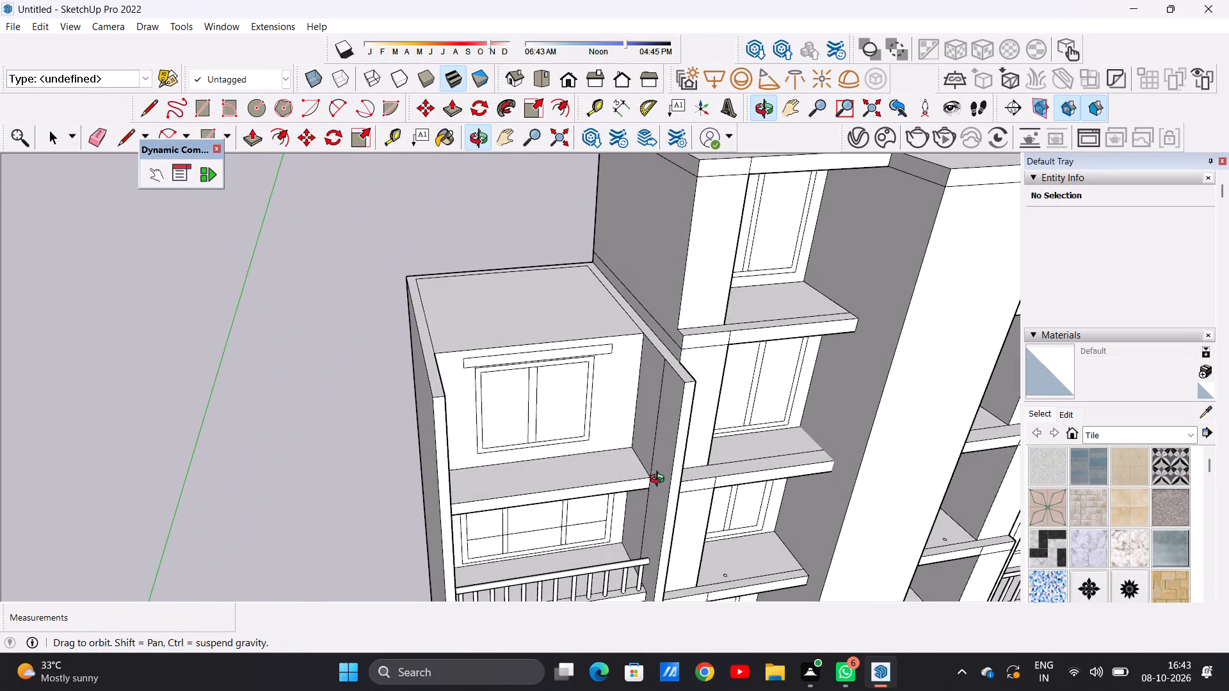
pyautogui.moveTo(660, 481); pyautogui.dragTo(758, 507, button='middle')
pyautogui.scroll(3, 565, 481)
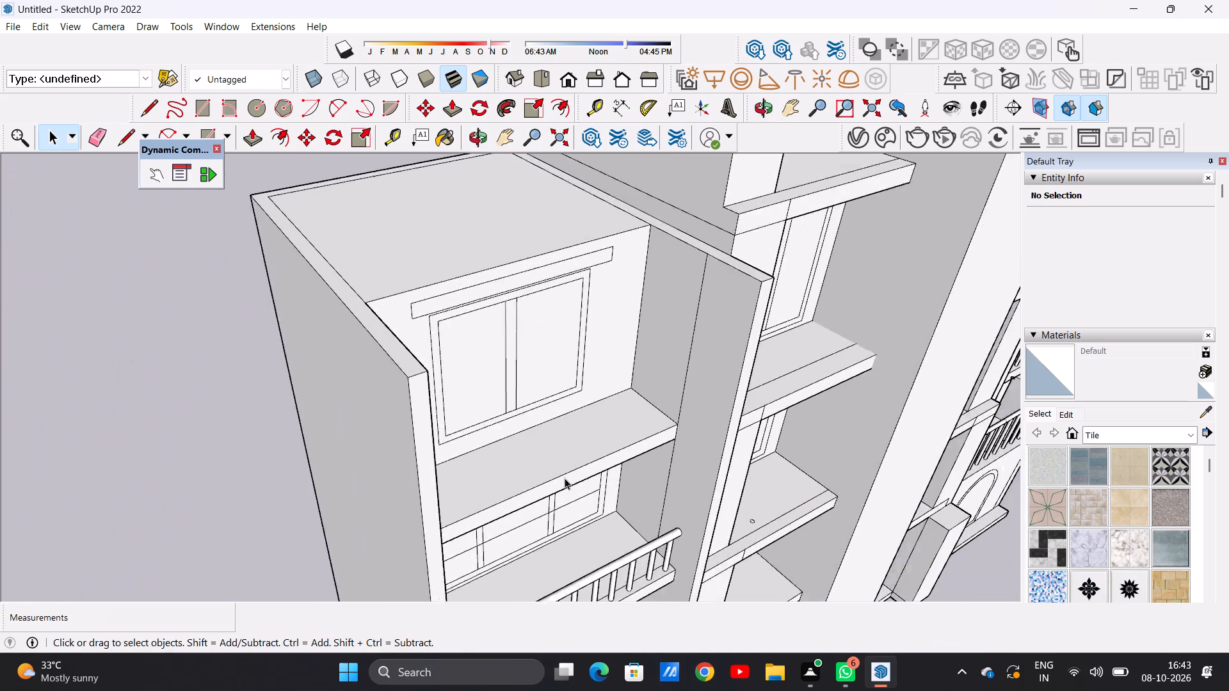
pyautogui.scroll(4, 565, 478)
pyautogui.scroll(-3, 566, 455)
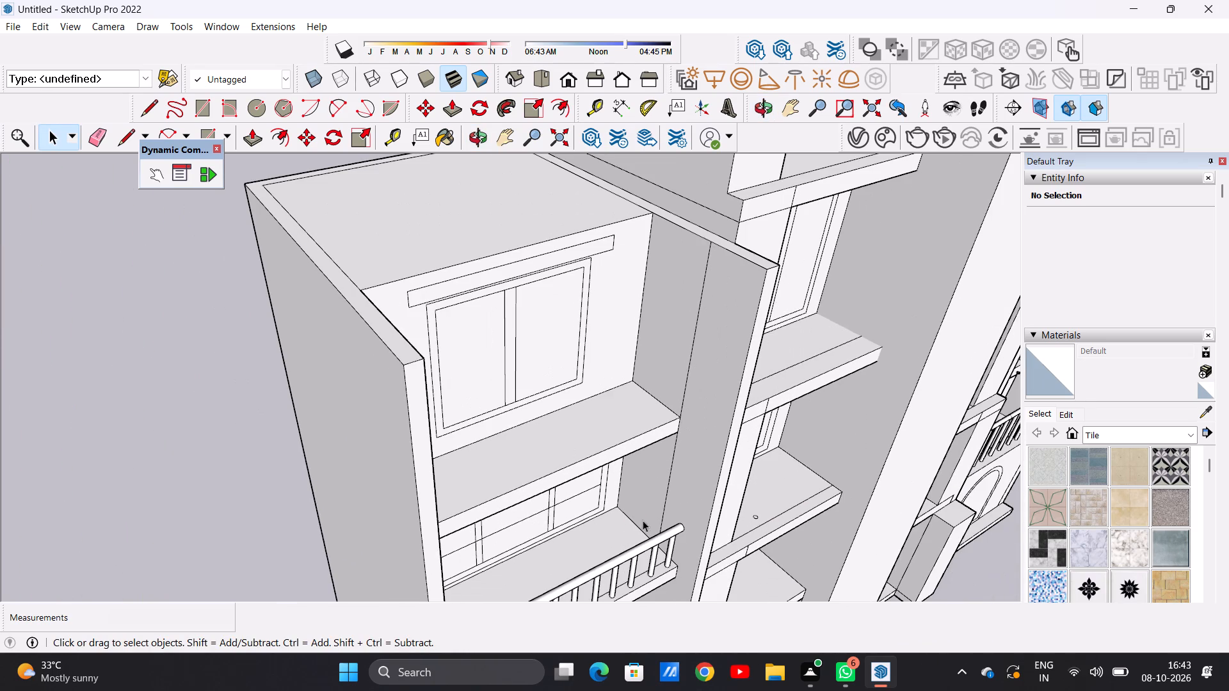
pyautogui.moveTo(643, 520); pyautogui.dragTo(414, 472, button='middle')
pyautogui.scroll(5, 220, 340)
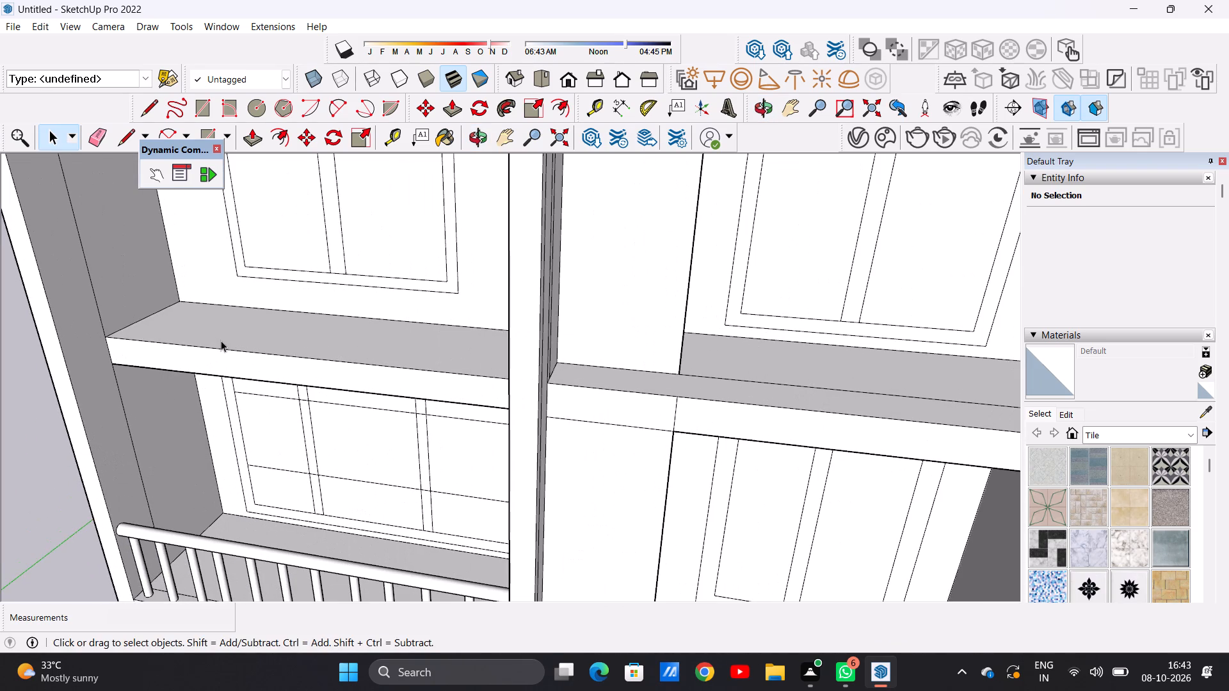
pyautogui.press('p')
pyautogui.scroll(4, 136, 357)
pyautogui.click(147, 344)
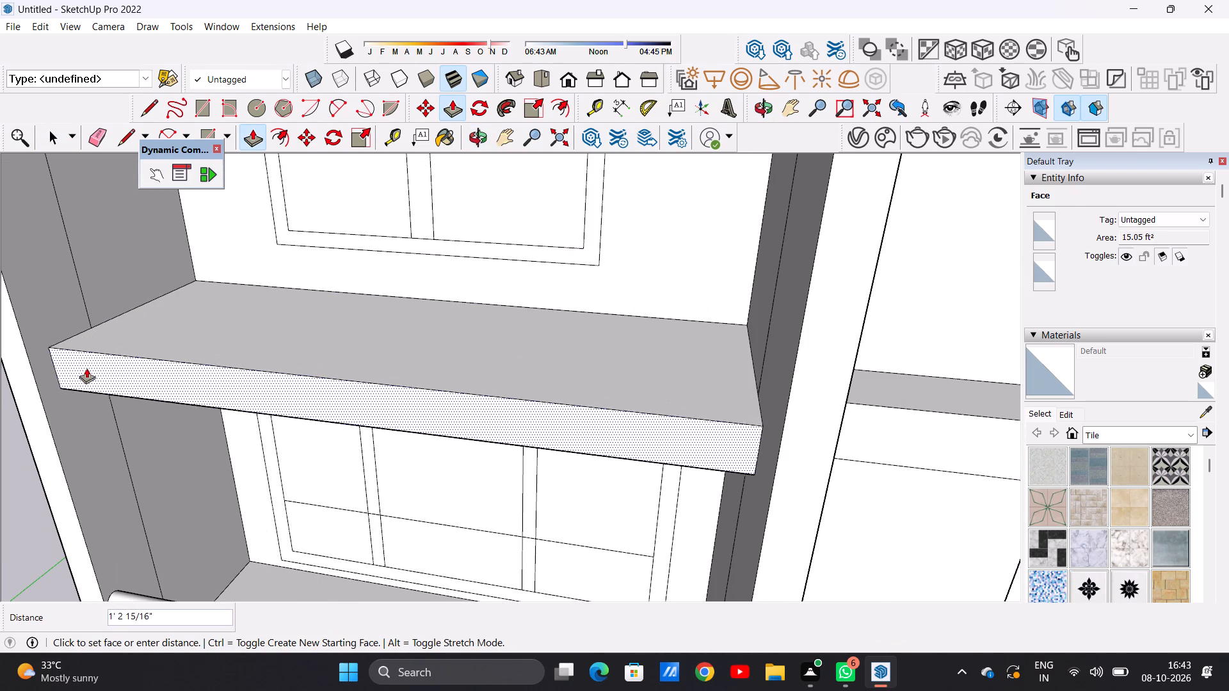
pyautogui.click(33, 359)
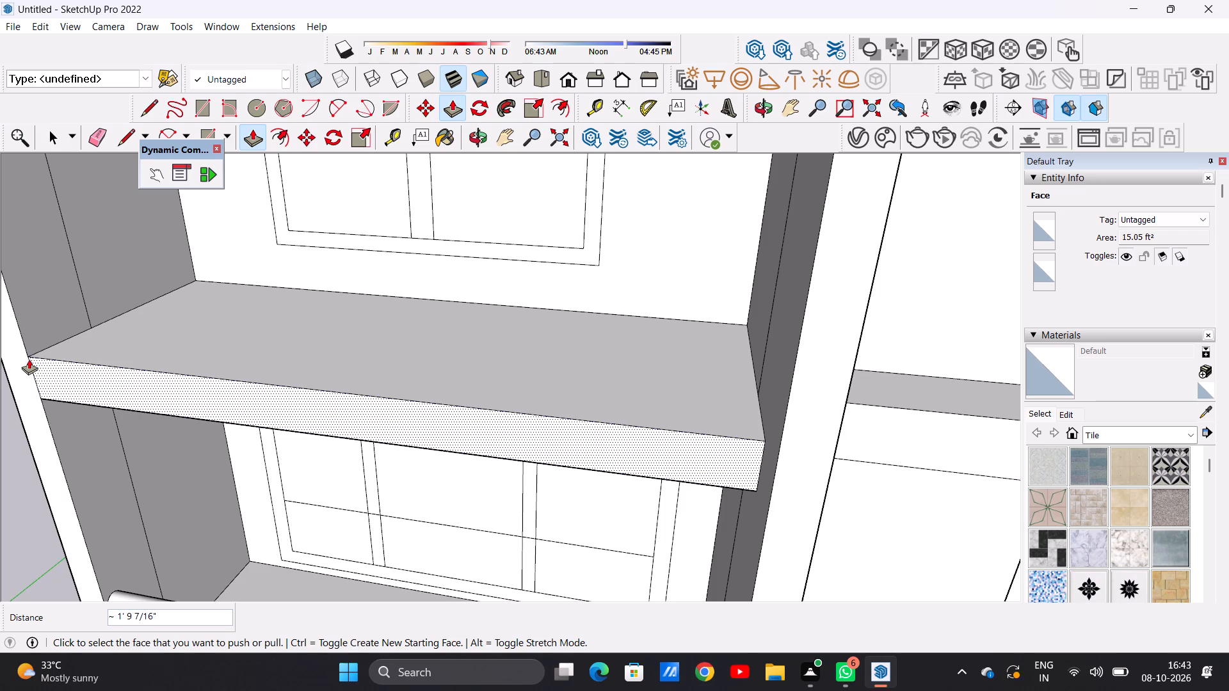
pyautogui.press('space')
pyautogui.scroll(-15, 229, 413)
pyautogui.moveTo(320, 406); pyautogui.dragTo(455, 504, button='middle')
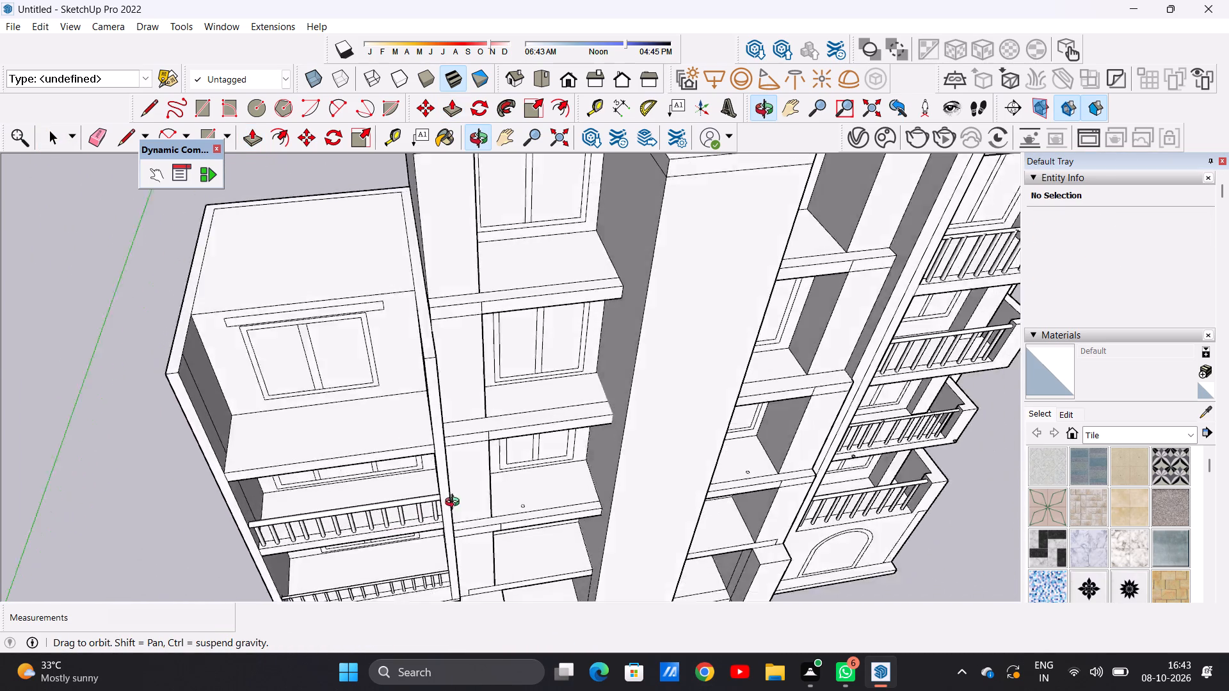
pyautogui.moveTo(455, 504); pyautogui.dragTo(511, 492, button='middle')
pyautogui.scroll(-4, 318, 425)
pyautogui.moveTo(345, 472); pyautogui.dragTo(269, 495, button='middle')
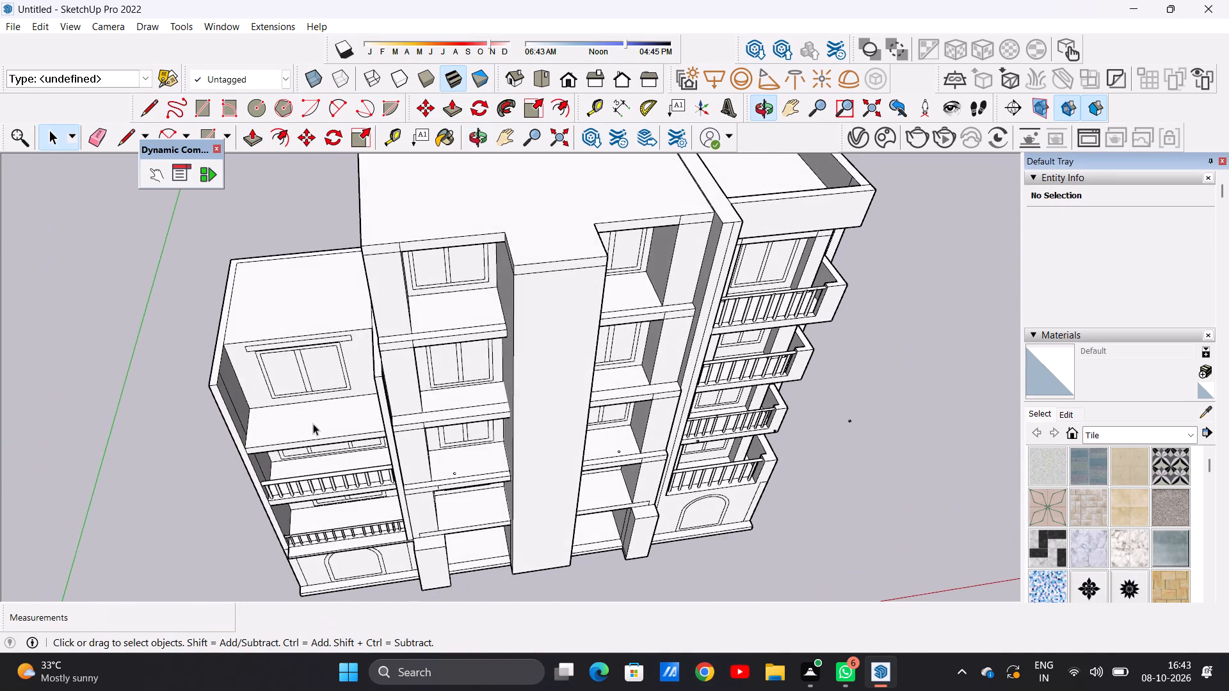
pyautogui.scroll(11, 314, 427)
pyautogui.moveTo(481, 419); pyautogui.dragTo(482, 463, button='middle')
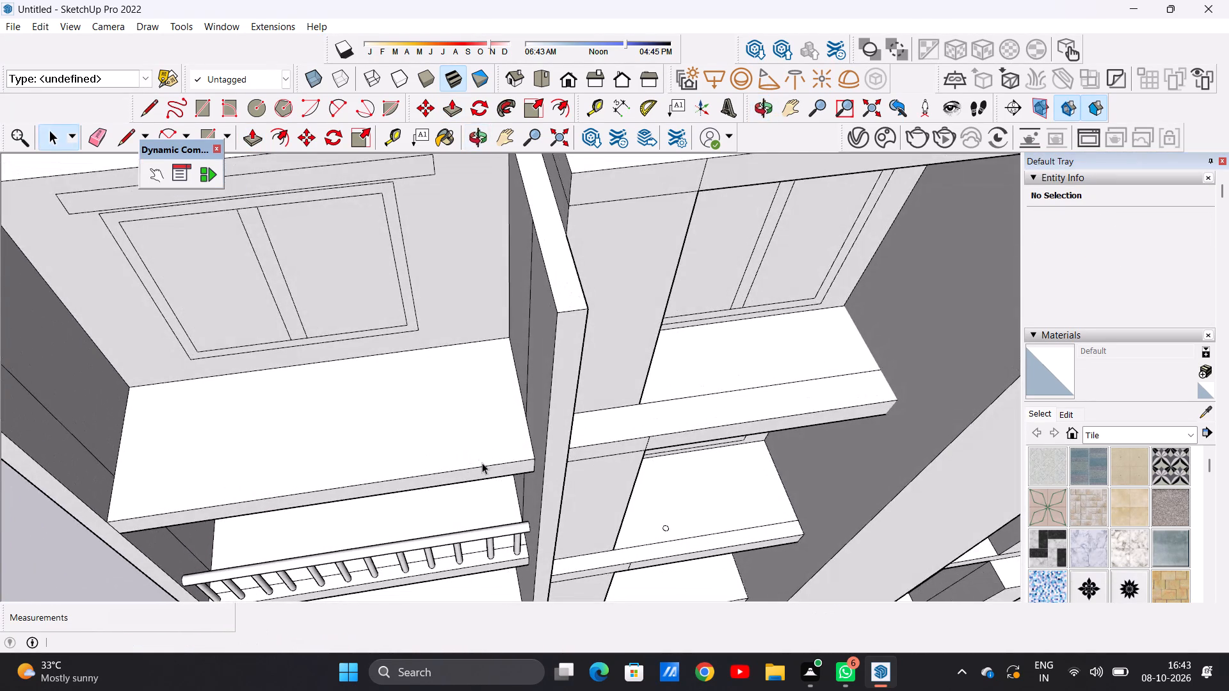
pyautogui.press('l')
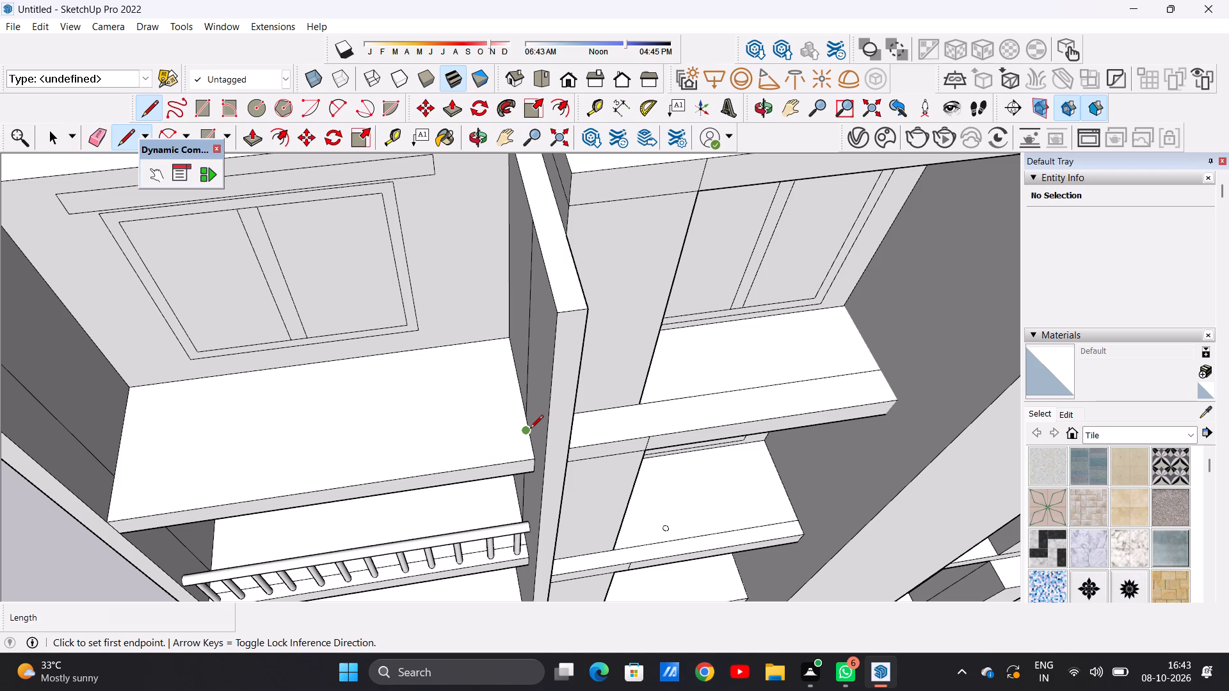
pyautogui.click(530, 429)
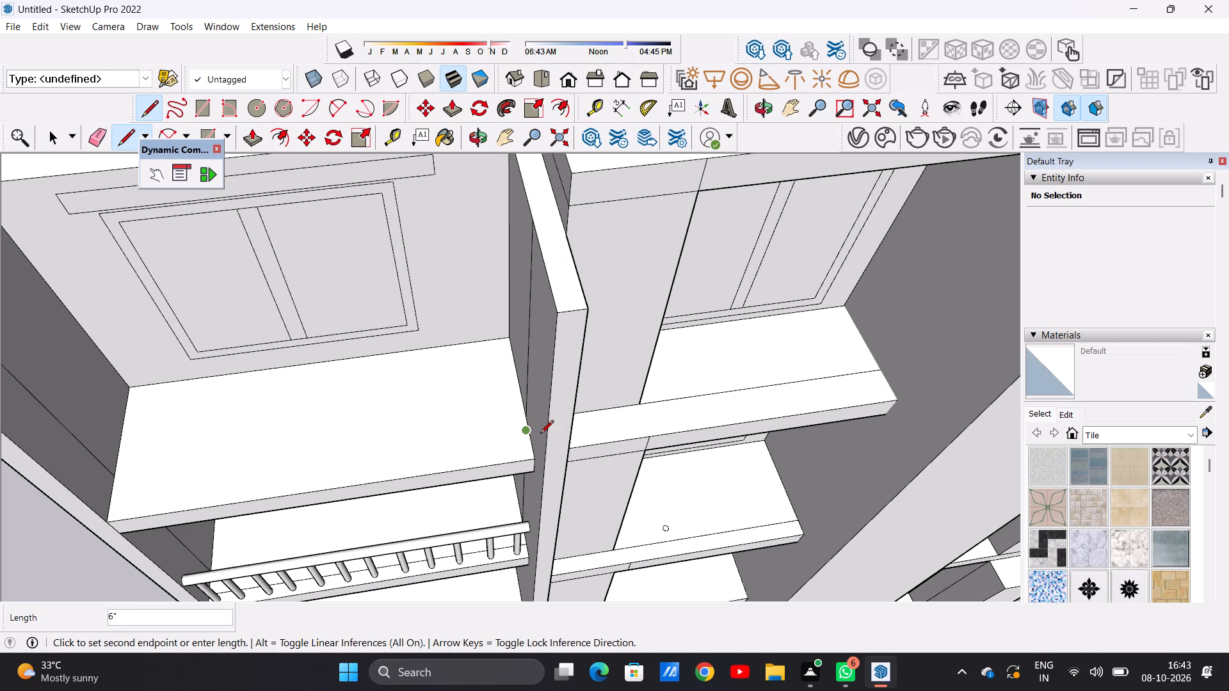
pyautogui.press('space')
# Draw a line about 15' long across the top storey's slab surface, from side wall to side wall just behind its front edge.
pyautogui.press('l')
pyautogui.scroll(2, 542, 416)
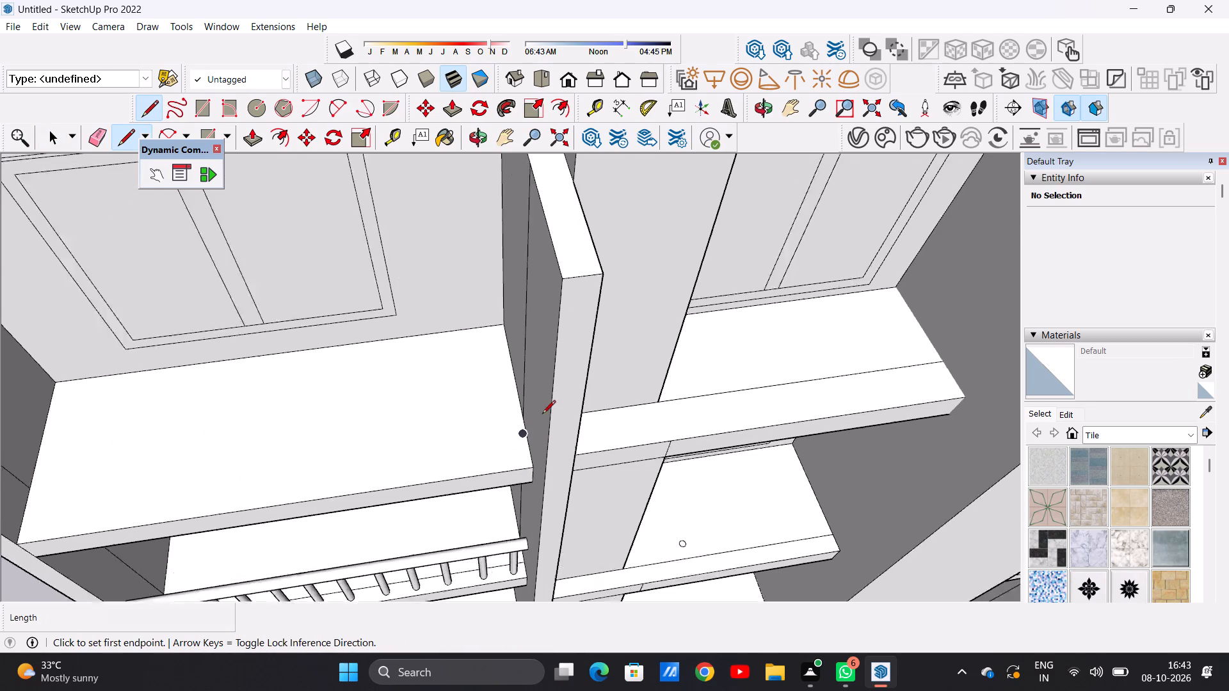
pyautogui.scroll(5, 542, 415)
pyautogui.scroll(-1, 542, 419)
pyautogui.scroll(2, 542, 419)
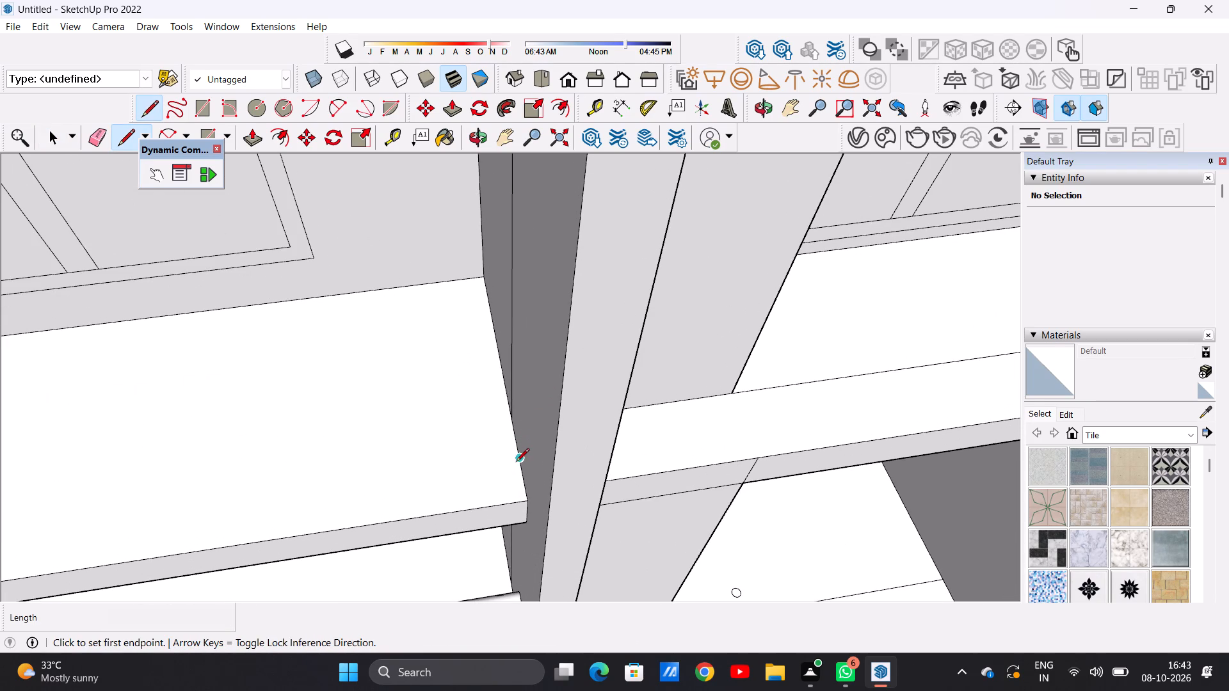
pyautogui.click(516, 461)
pyautogui.scroll(-12, 398, 470)
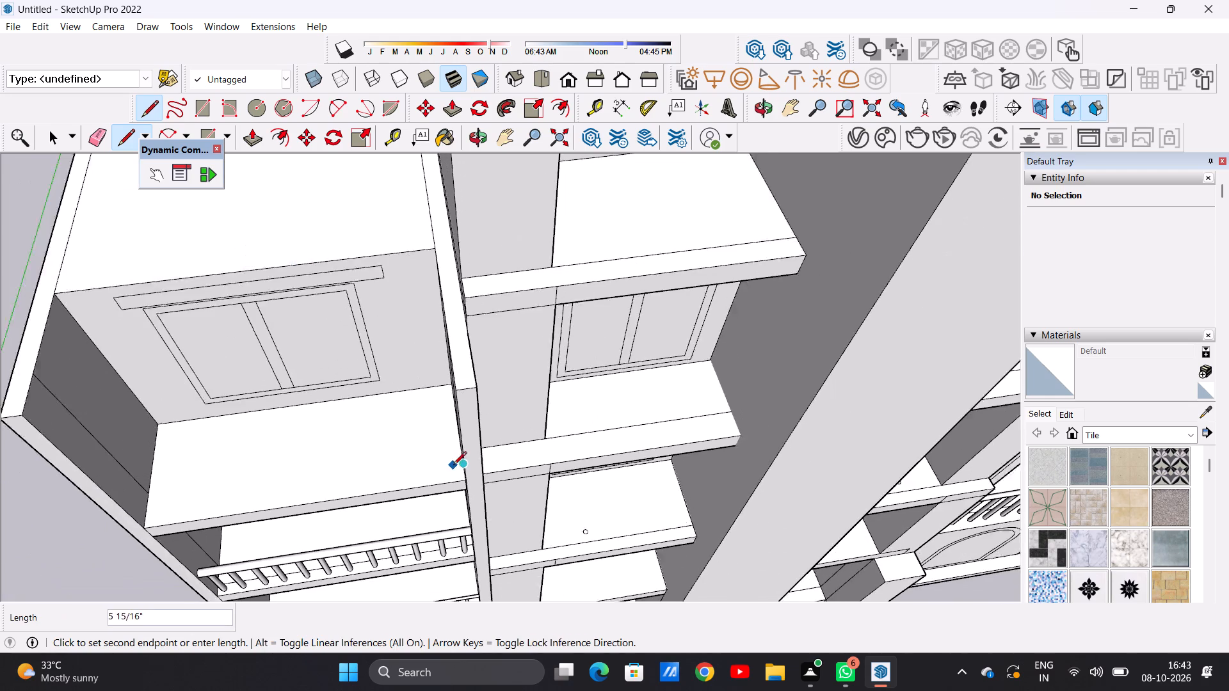
pyautogui.scroll(8, 257, 477)
pyautogui.scroll(-1, 257, 481)
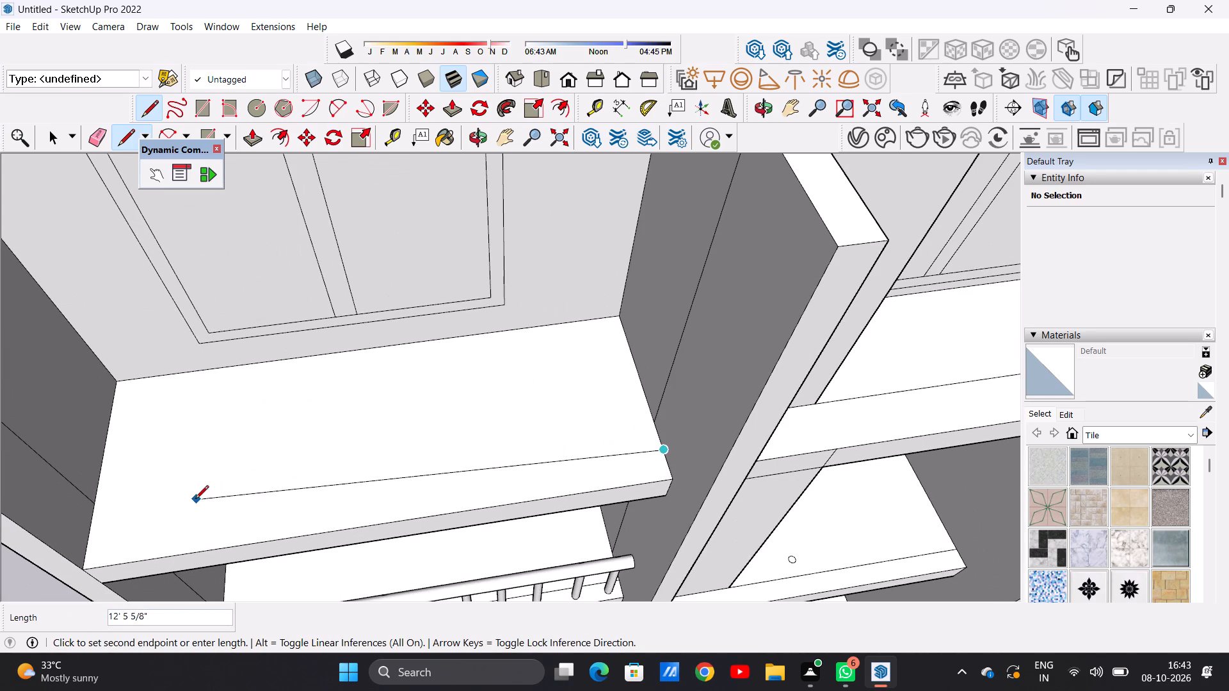
pyautogui.click(84, 536)
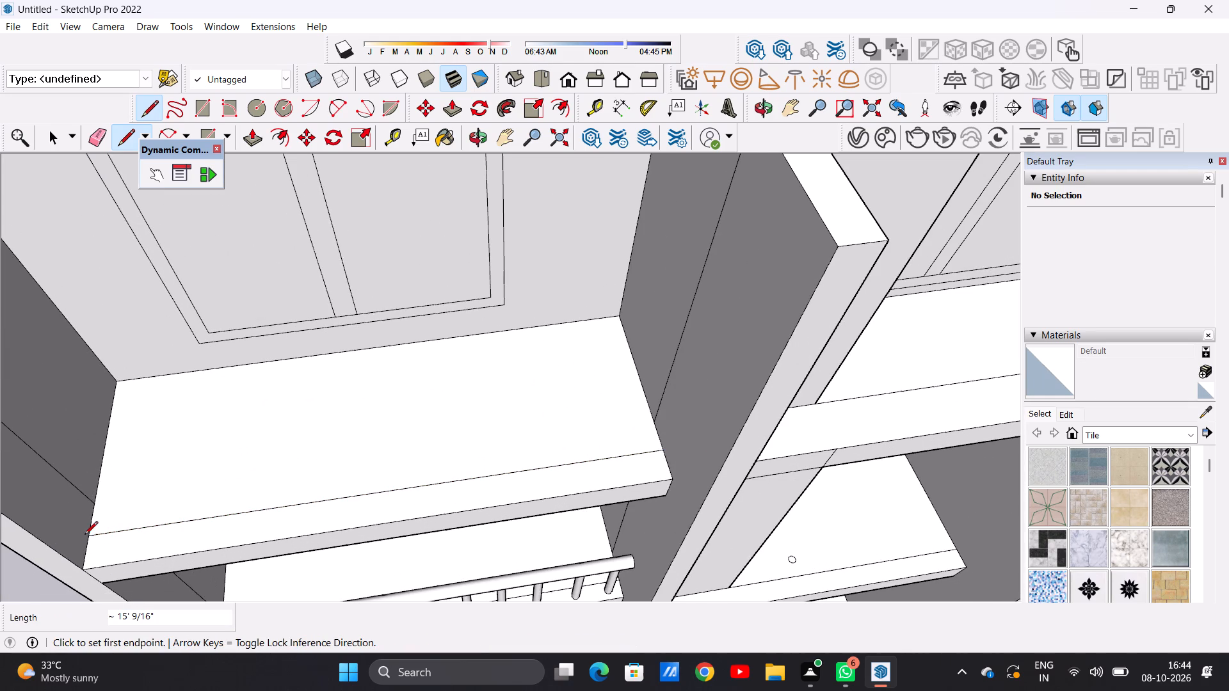
pyautogui.press('space')
# Draw a circle of about 4" radius on the side wall's inner face, above the slab's front edge, as a handrail profile.
pyautogui.scroll(-5, 347, 568)
pyautogui.scroll(-2, 454, 490)
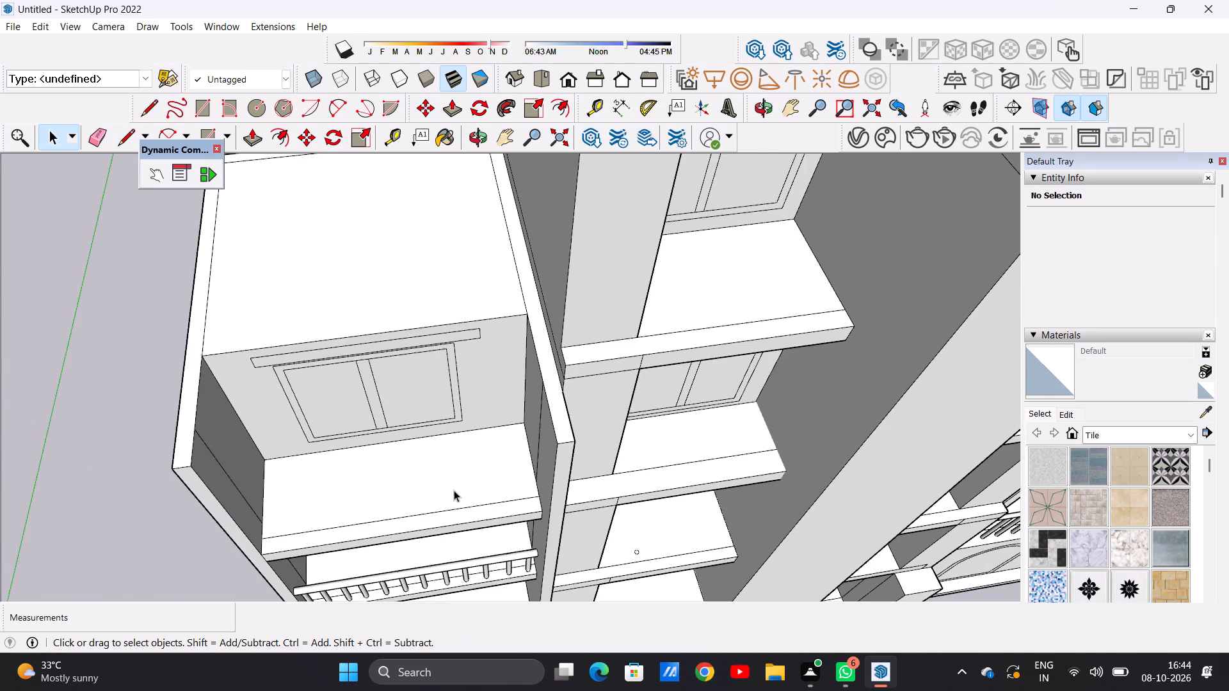
pyautogui.moveTo(399, 533); pyautogui.dragTo(201, 456, button='middle')
pyautogui.scroll(-4, 227, 271)
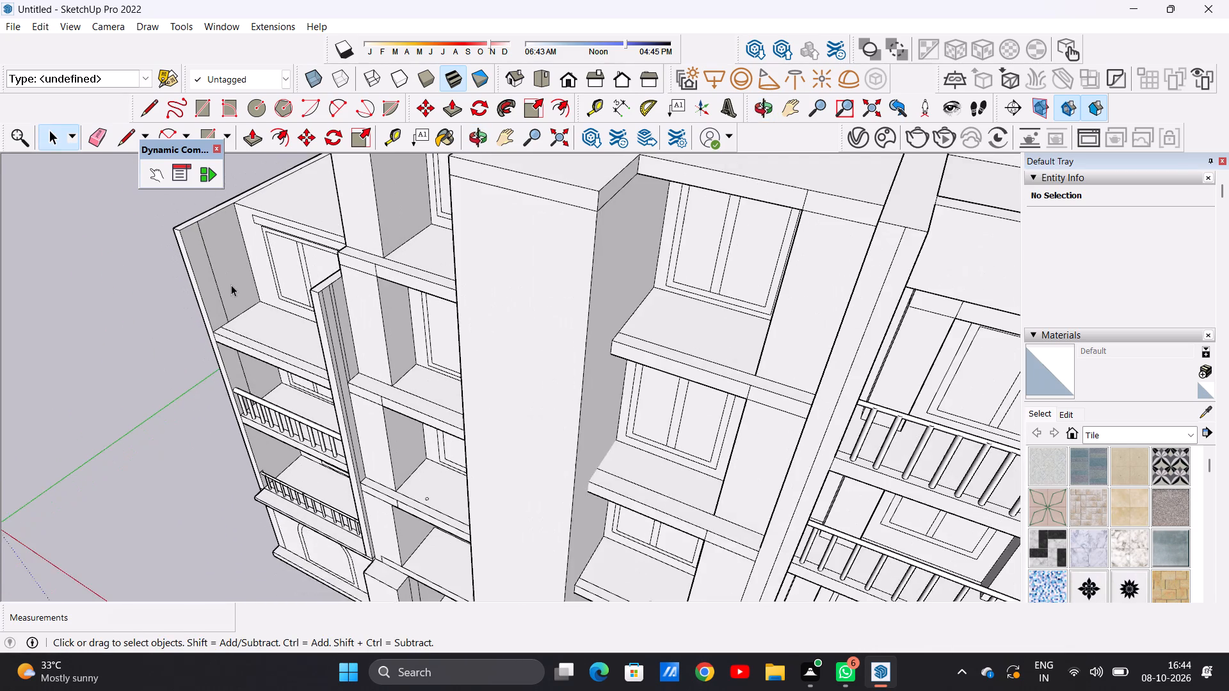
pyautogui.scroll(14, 222, 289)
pyautogui.moveTo(229, 356); pyautogui.dragTo(177, 281, button='middle')
pyautogui.scroll(1, 177, 281)
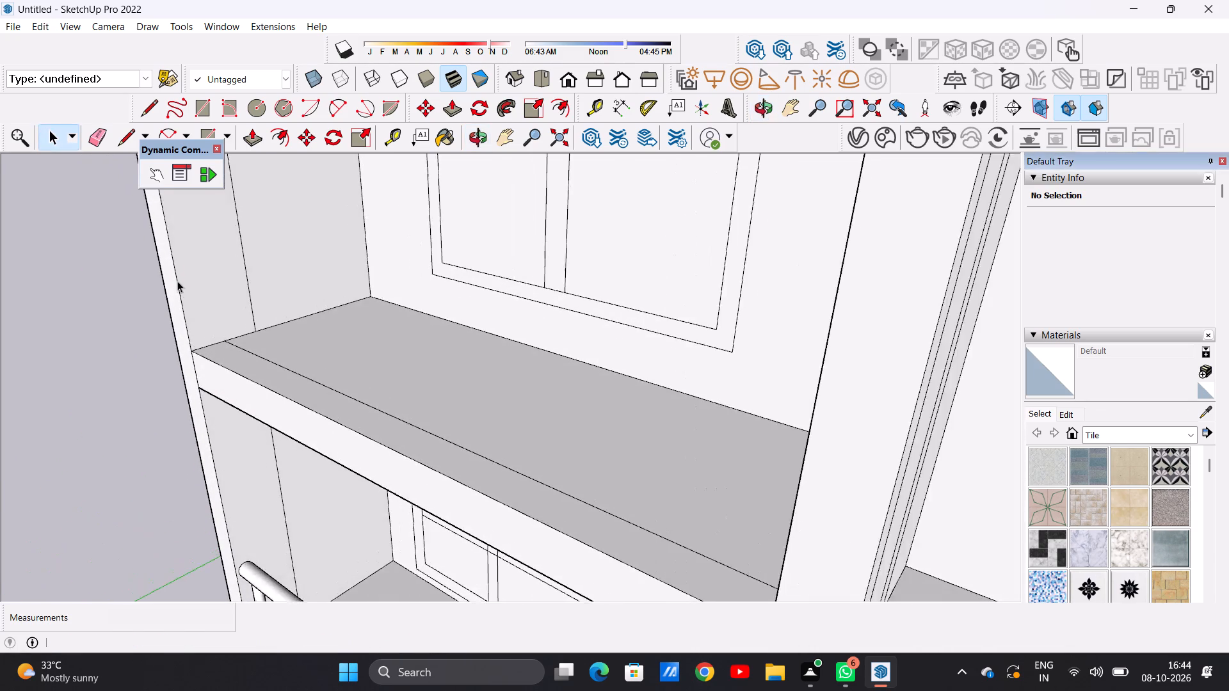
pyautogui.scroll(-12, 198, 312)
pyautogui.scroll(5, 198, 269)
pyautogui.scroll(-1, 198, 269)
pyautogui.scroll(4, 198, 269)
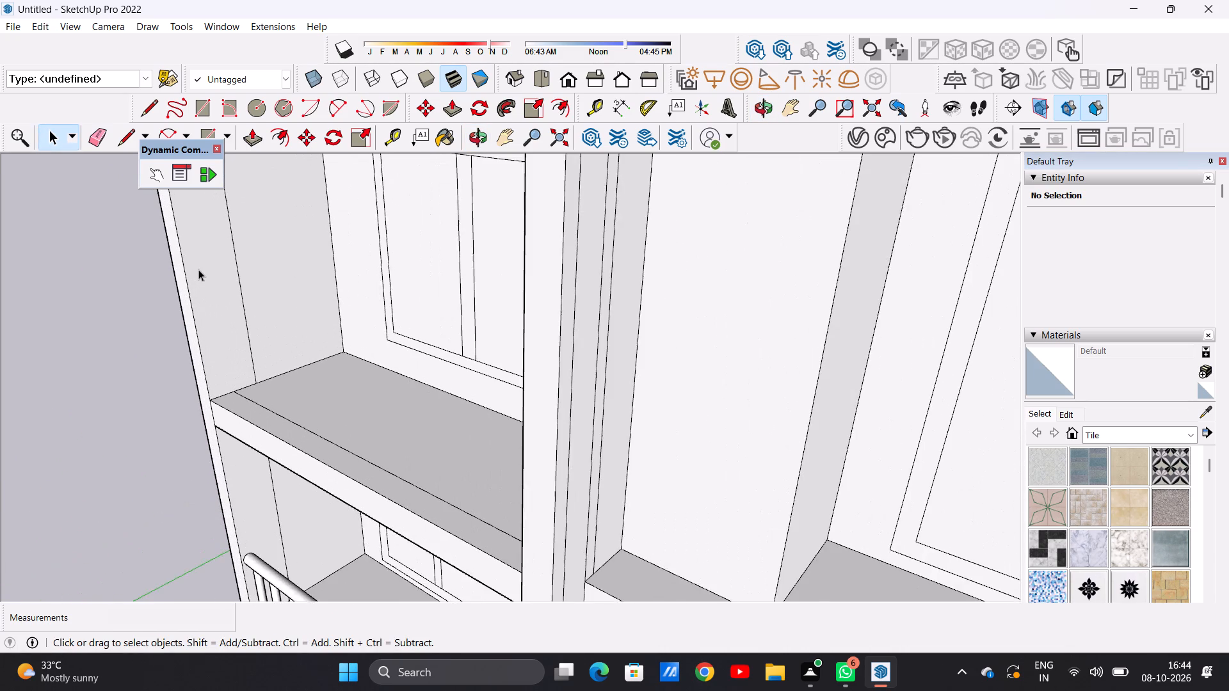
pyautogui.scroll(1, 198, 269)
pyautogui.press('c')
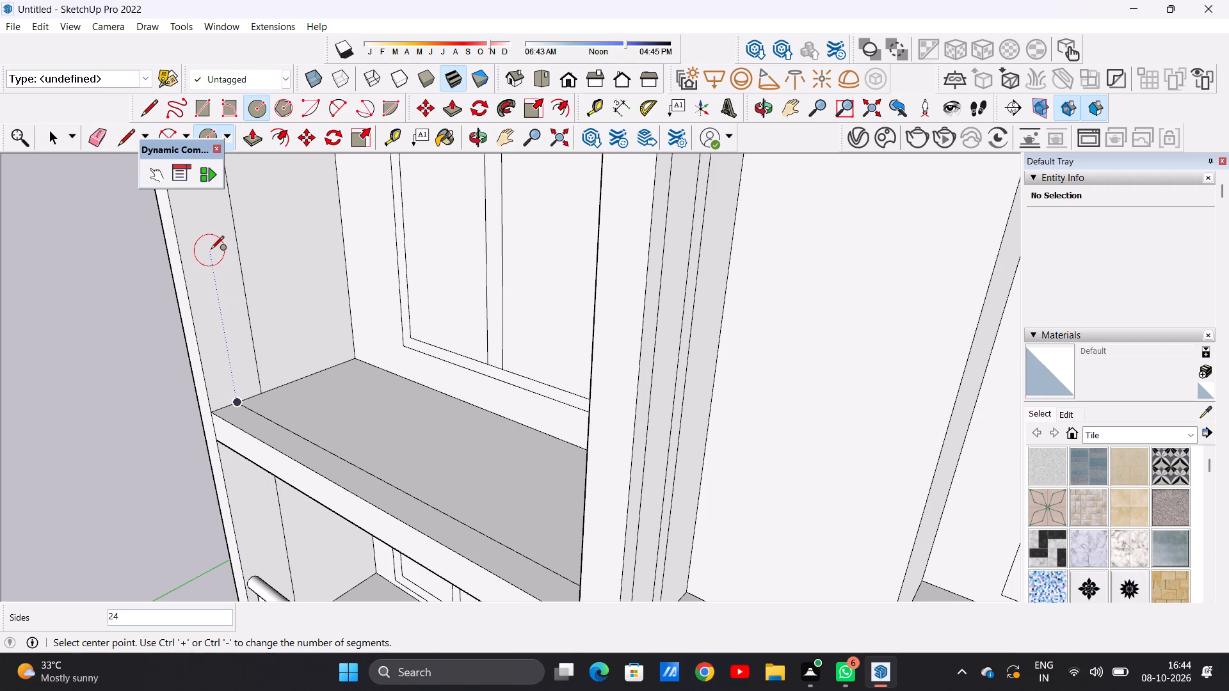
pyautogui.scroll(-10, 205, 273)
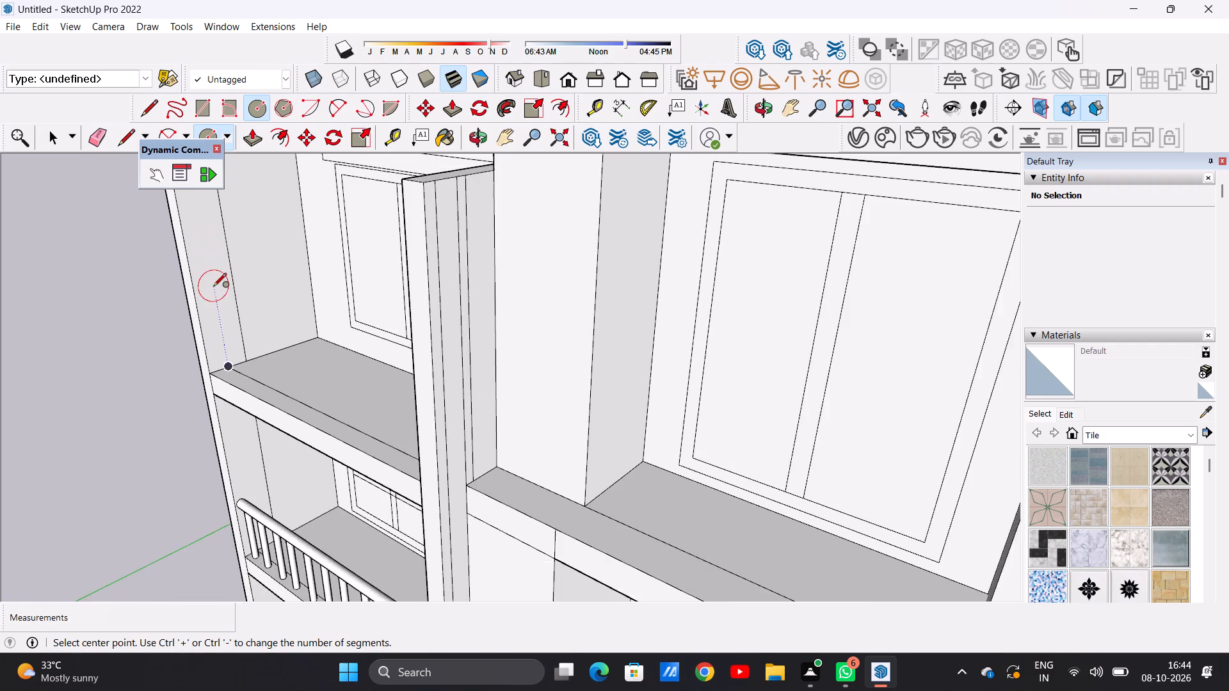
pyautogui.scroll(-6, 213, 287)
pyautogui.scroll(20, 213, 267)
pyautogui.scroll(2, 213, 267)
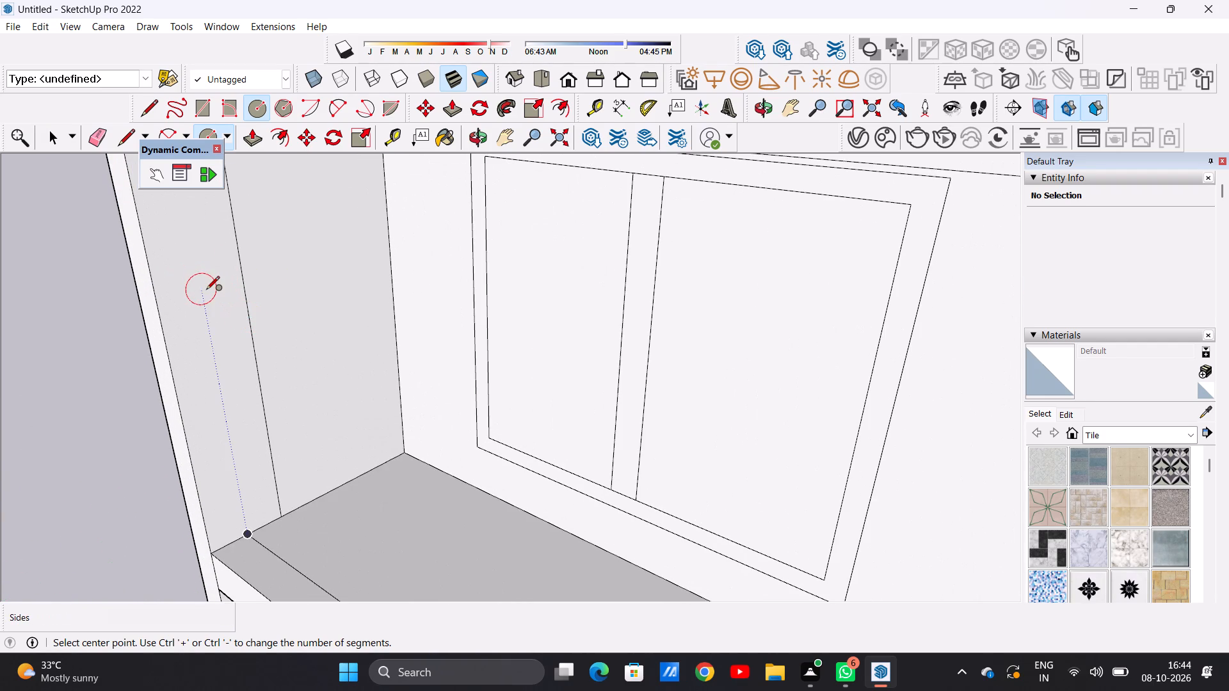
pyautogui.click(202, 331)
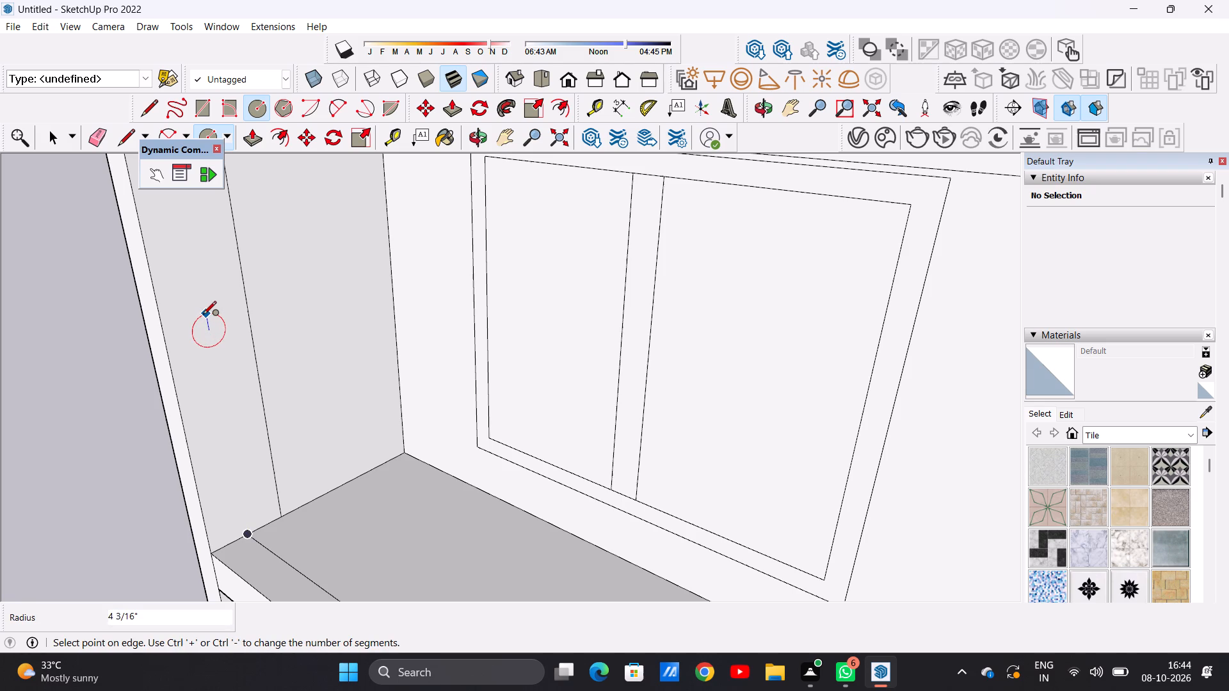
pyautogui.click(203, 315)
pyautogui.press('space')
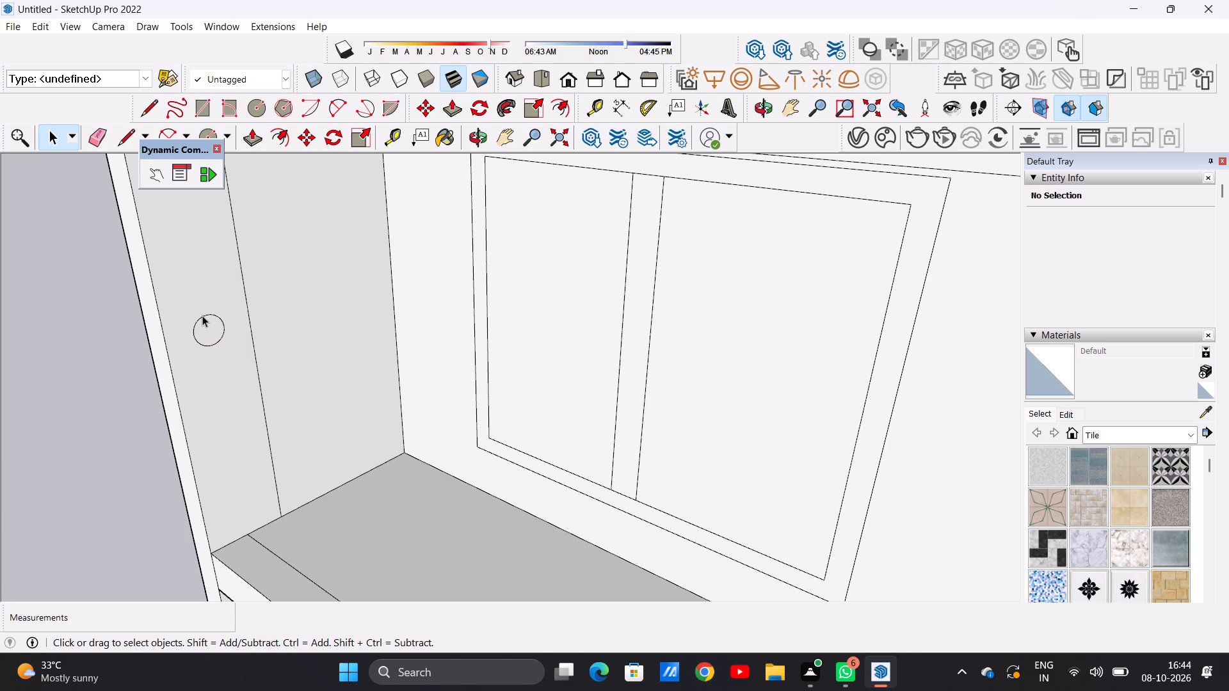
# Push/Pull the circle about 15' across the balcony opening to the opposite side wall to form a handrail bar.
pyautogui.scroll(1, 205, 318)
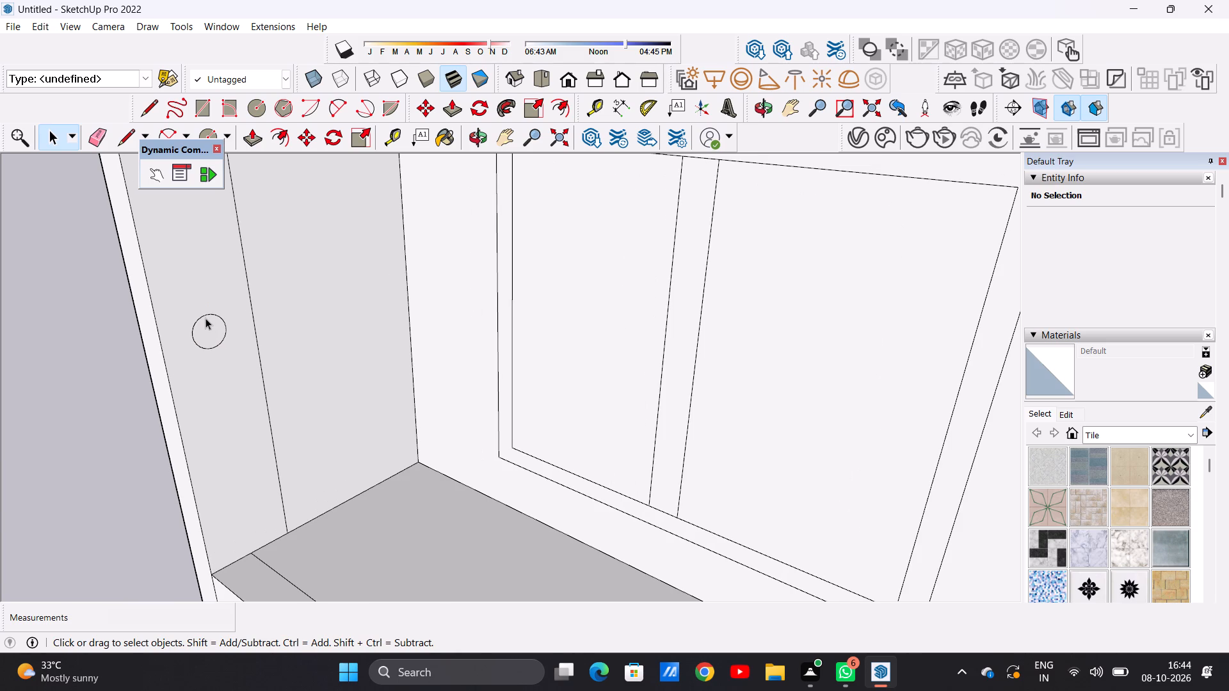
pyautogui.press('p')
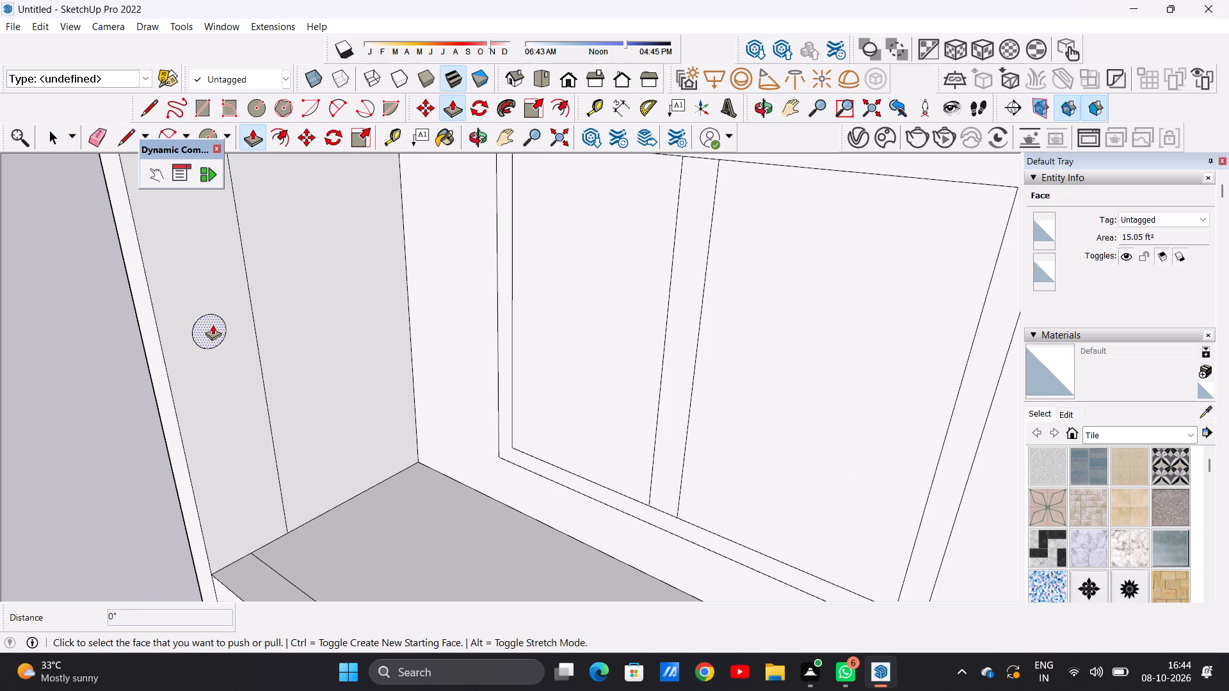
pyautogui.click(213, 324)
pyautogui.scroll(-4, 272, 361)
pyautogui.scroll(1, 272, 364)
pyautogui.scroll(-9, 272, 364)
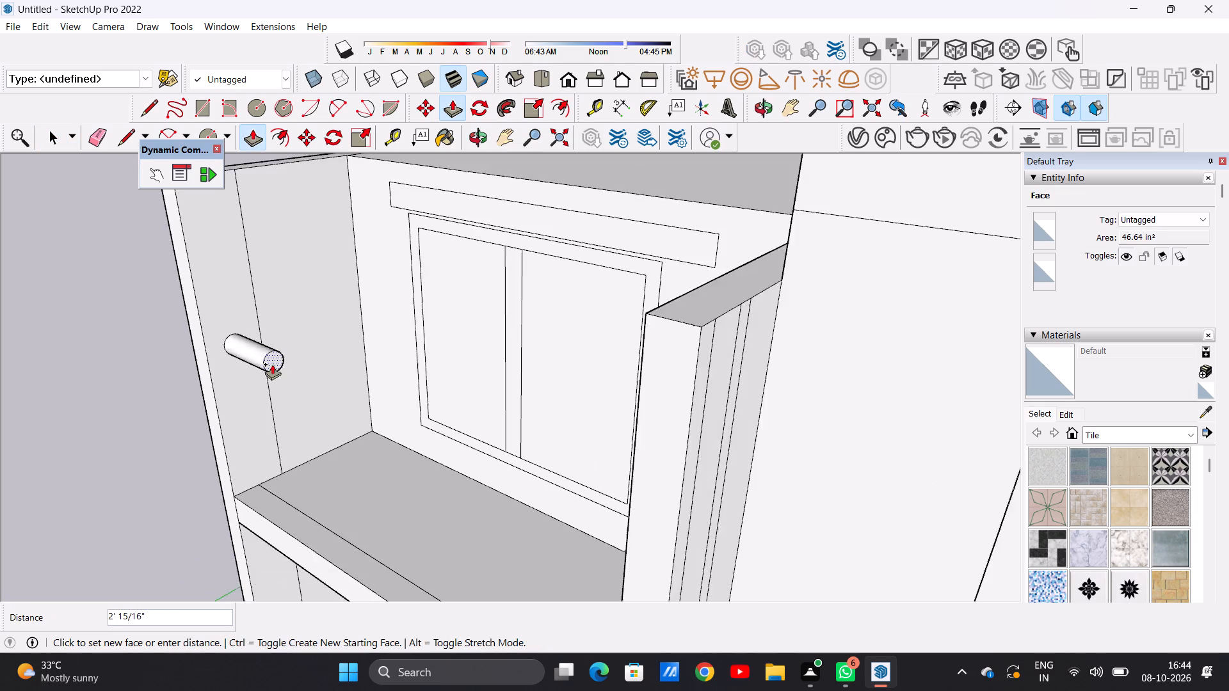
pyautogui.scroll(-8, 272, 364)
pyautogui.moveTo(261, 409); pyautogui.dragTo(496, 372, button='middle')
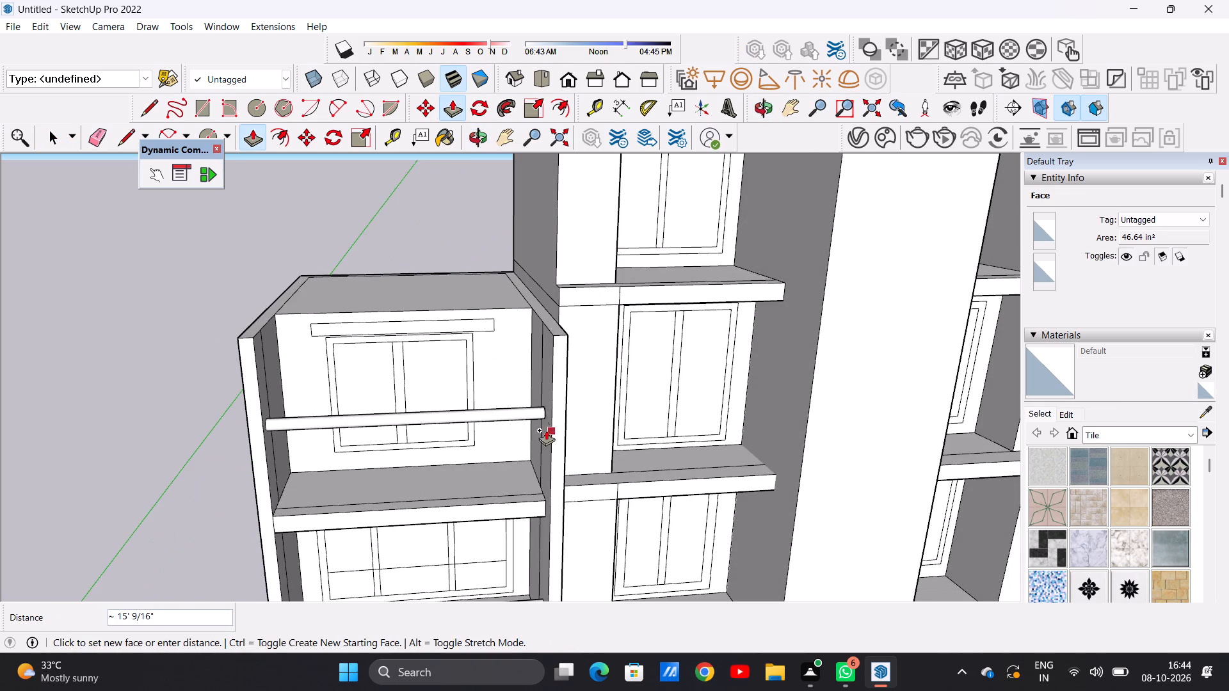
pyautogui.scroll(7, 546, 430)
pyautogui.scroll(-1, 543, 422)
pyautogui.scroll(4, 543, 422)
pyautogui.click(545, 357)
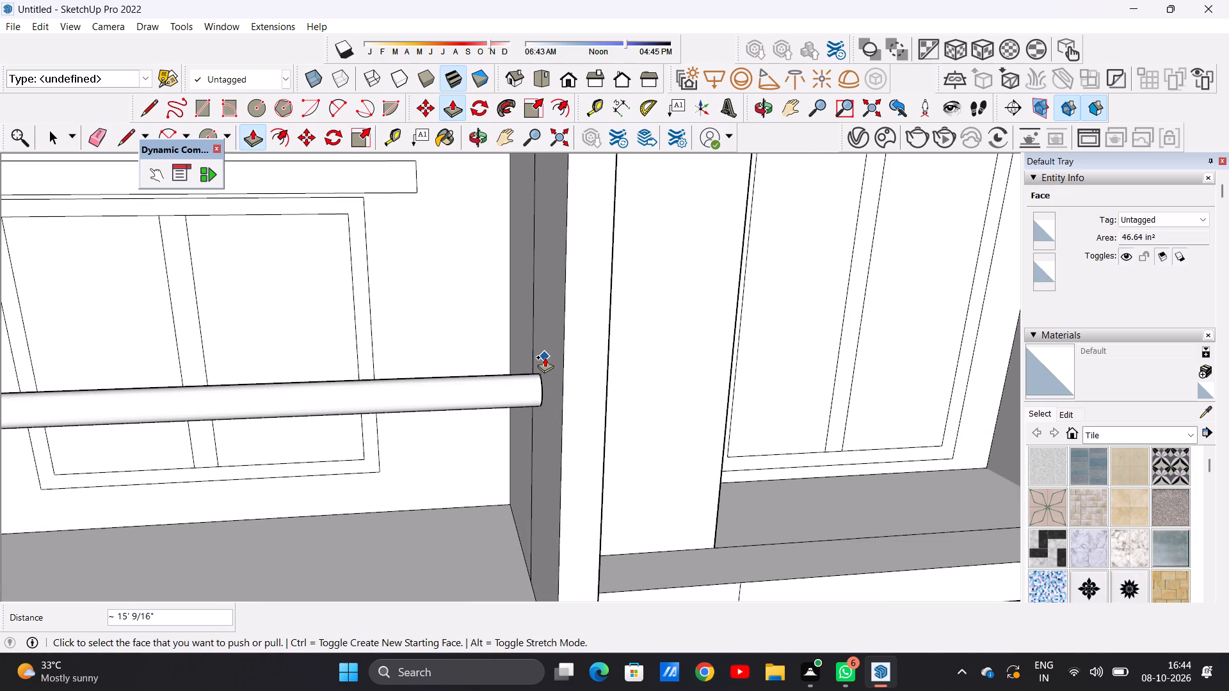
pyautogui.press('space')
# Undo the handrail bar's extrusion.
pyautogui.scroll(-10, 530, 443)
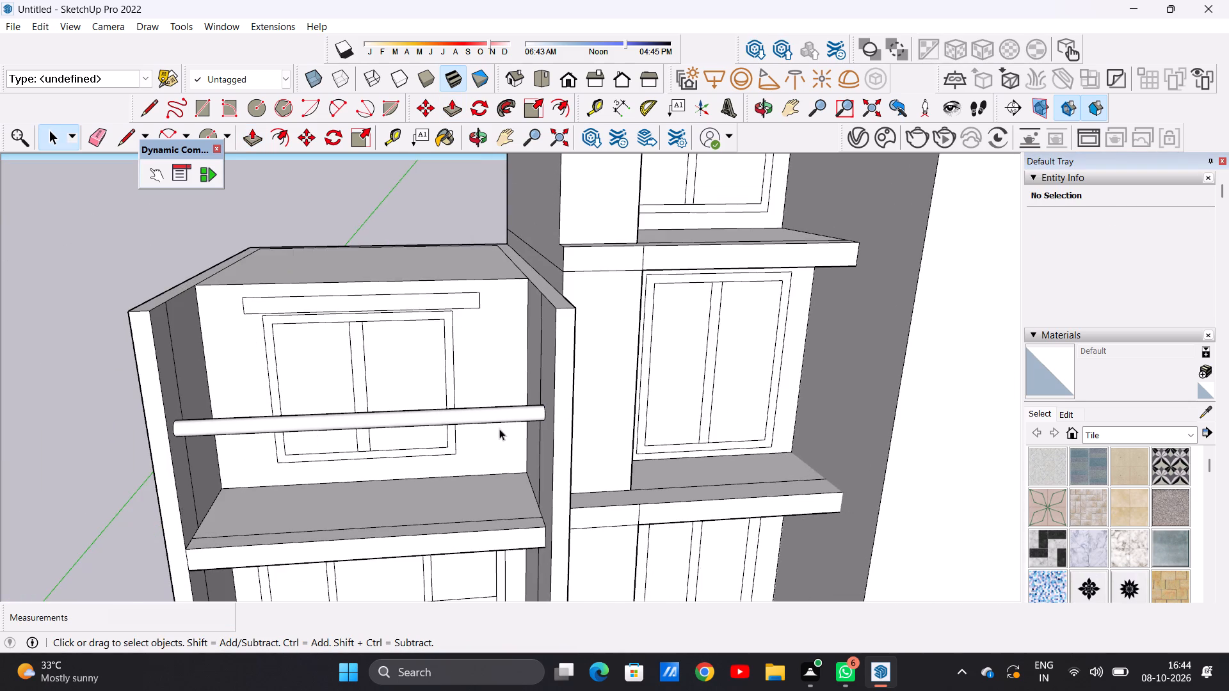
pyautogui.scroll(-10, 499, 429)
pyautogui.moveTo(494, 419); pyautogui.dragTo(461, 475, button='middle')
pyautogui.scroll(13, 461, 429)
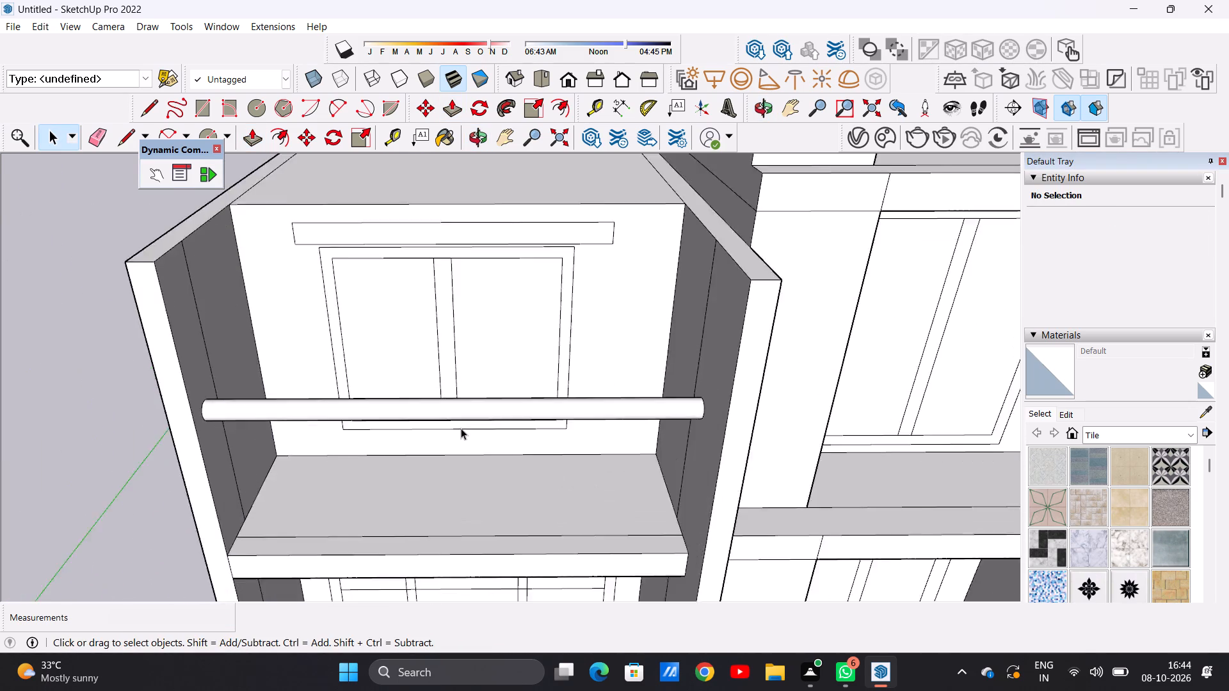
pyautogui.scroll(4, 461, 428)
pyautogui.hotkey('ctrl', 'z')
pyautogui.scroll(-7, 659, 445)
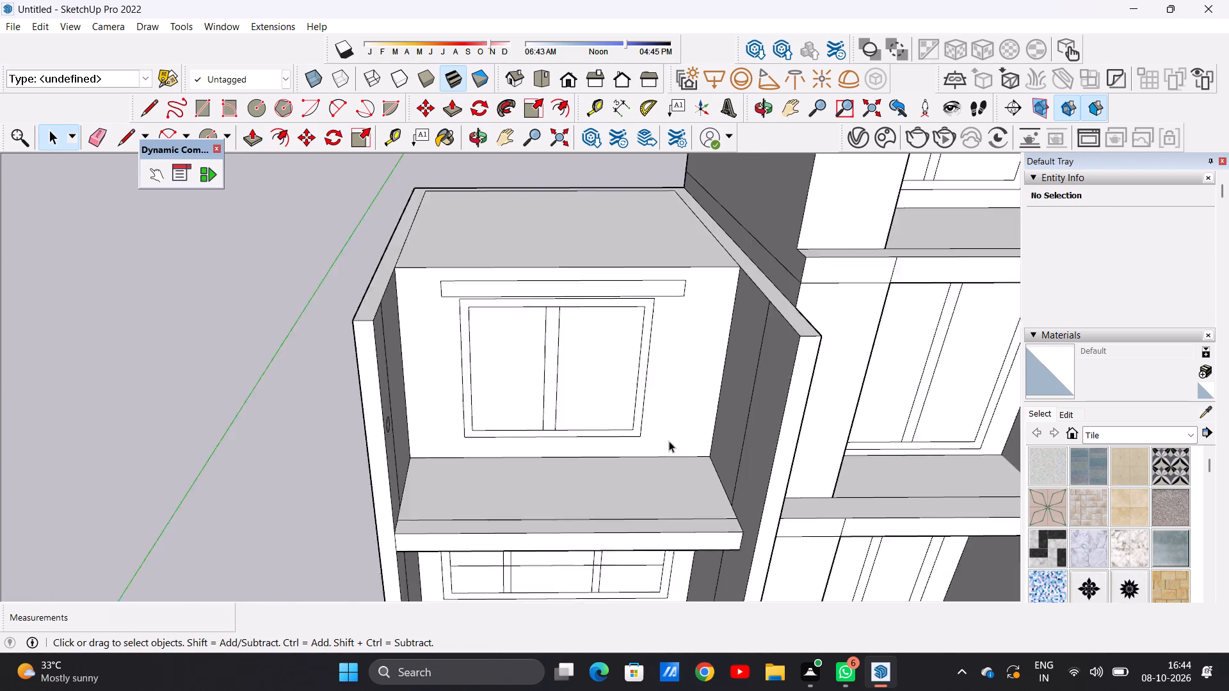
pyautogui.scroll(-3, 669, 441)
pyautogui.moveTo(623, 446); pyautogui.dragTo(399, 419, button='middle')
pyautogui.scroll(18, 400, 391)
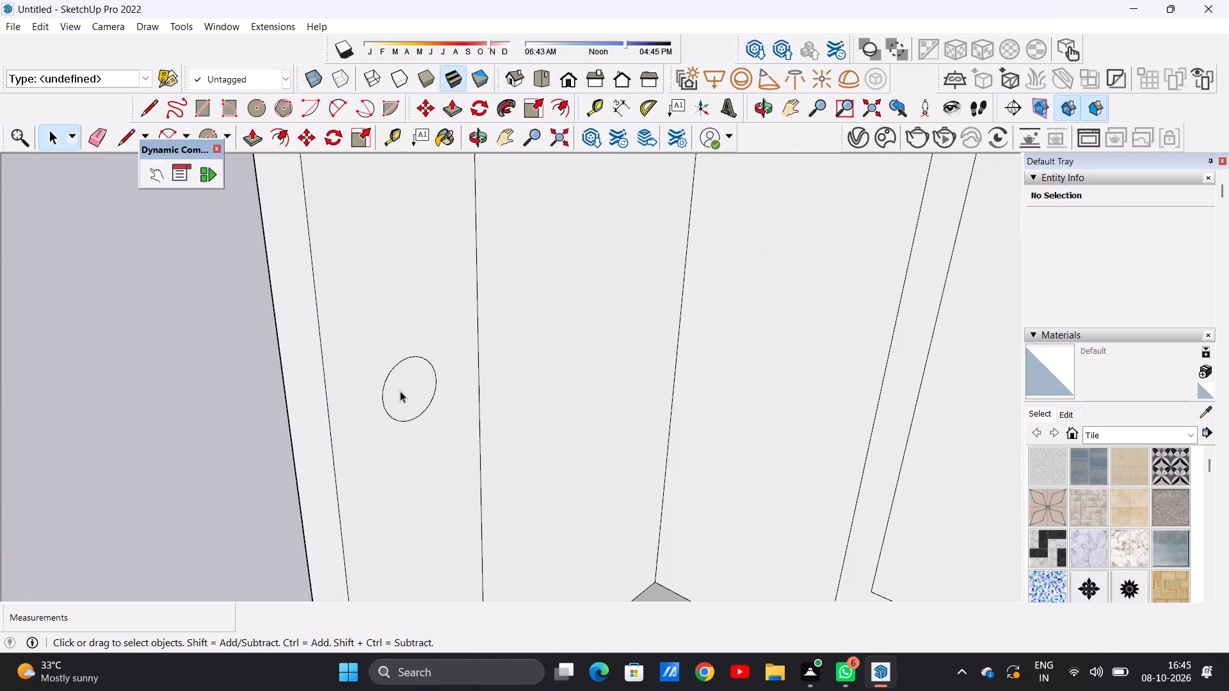
# Undo the handrail circle and redraw it smaller, with a radius of about 2", on the side wall's inner face.
pyautogui.hotkey('ctrl', 'z')
pyautogui.press('c')
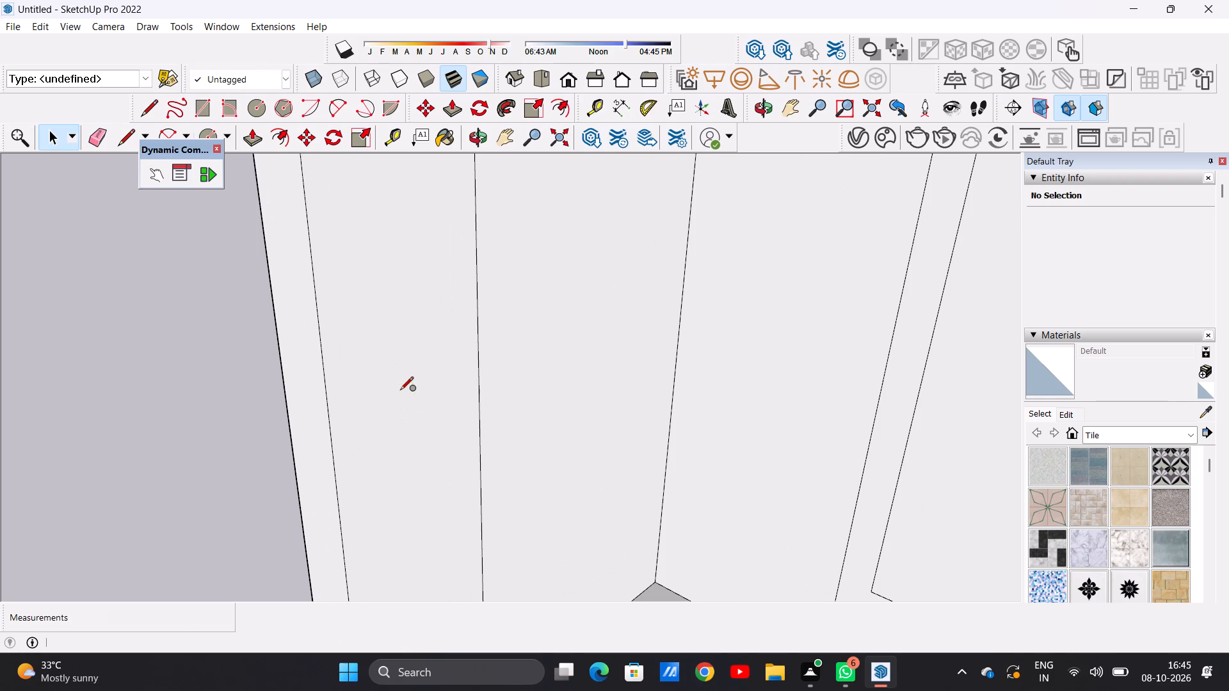
pyautogui.click(410, 408)
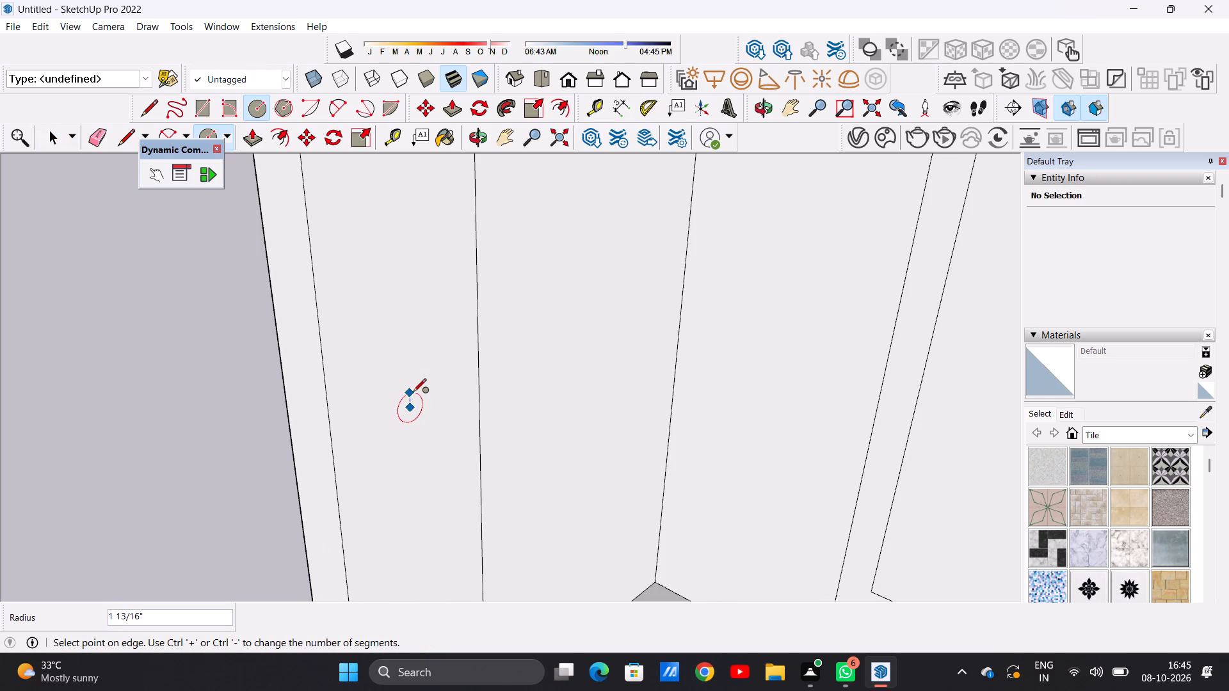
pyautogui.click(413, 390)
pyautogui.press('space')
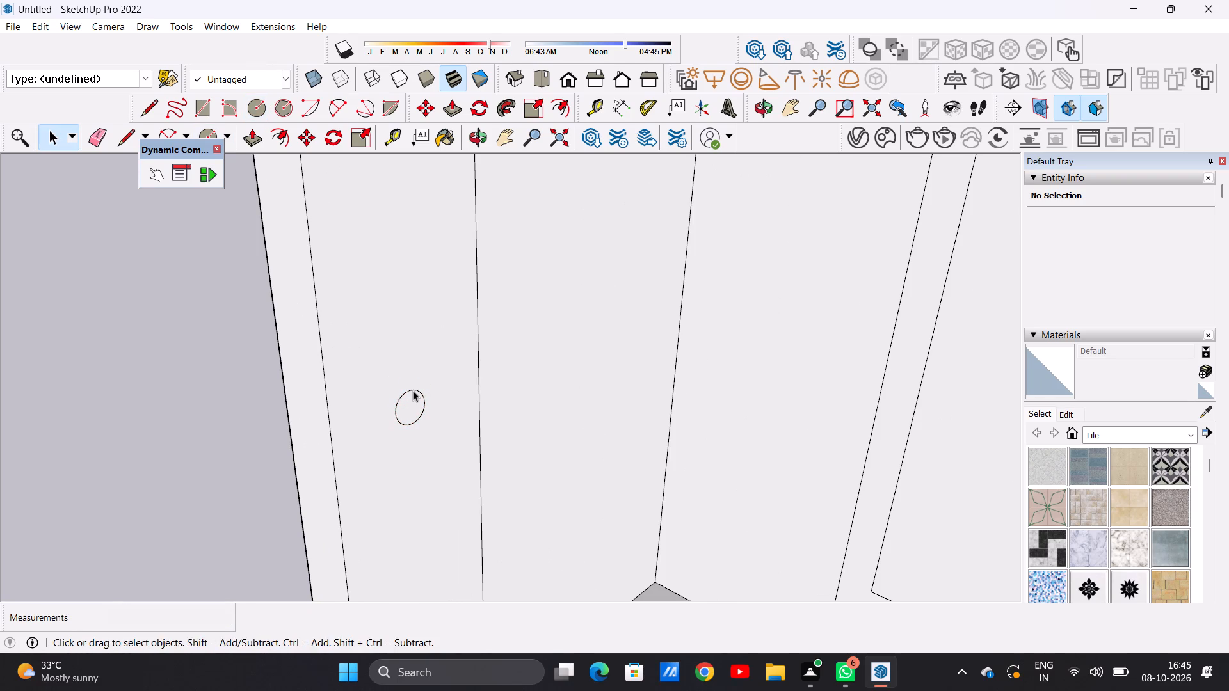
# Push/Pull the small circle about 15' across the balcony opening to the opposite side wall to form the handrail bar.
pyautogui.write('p')
pyautogui.click(405, 403)
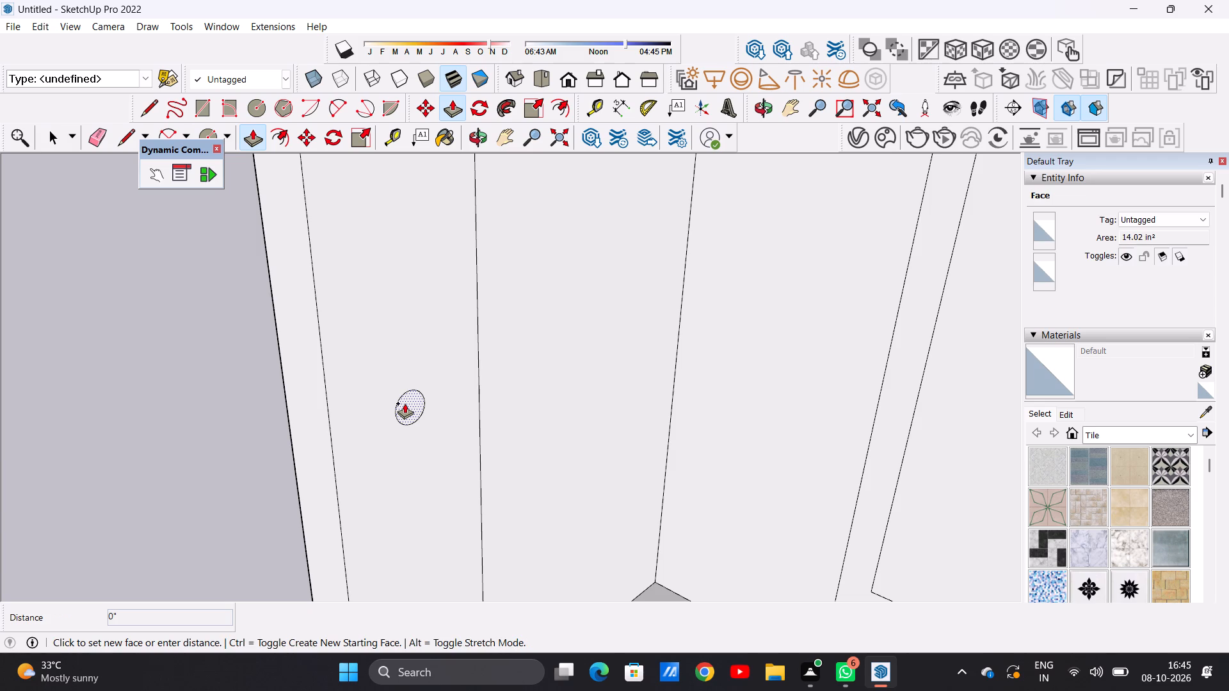
pyautogui.scroll(-20, 538, 431)
pyautogui.scroll(-4, 538, 431)
pyautogui.moveTo(556, 465); pyautogui.dragTo(814, 429, button='middle')
pyautogui.scroll(10, 808, 434)
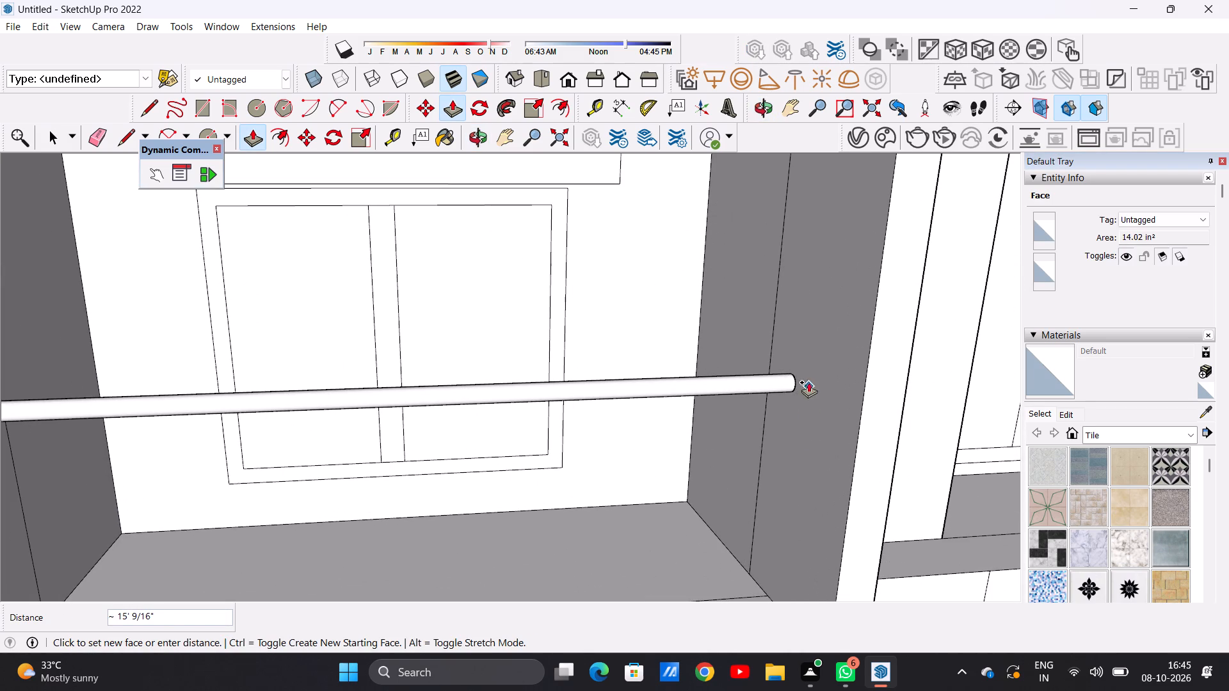
pyautogui.click(798, 359)
pyautogui.press('space')
pyautogui.scroll(-3, 684, 419)
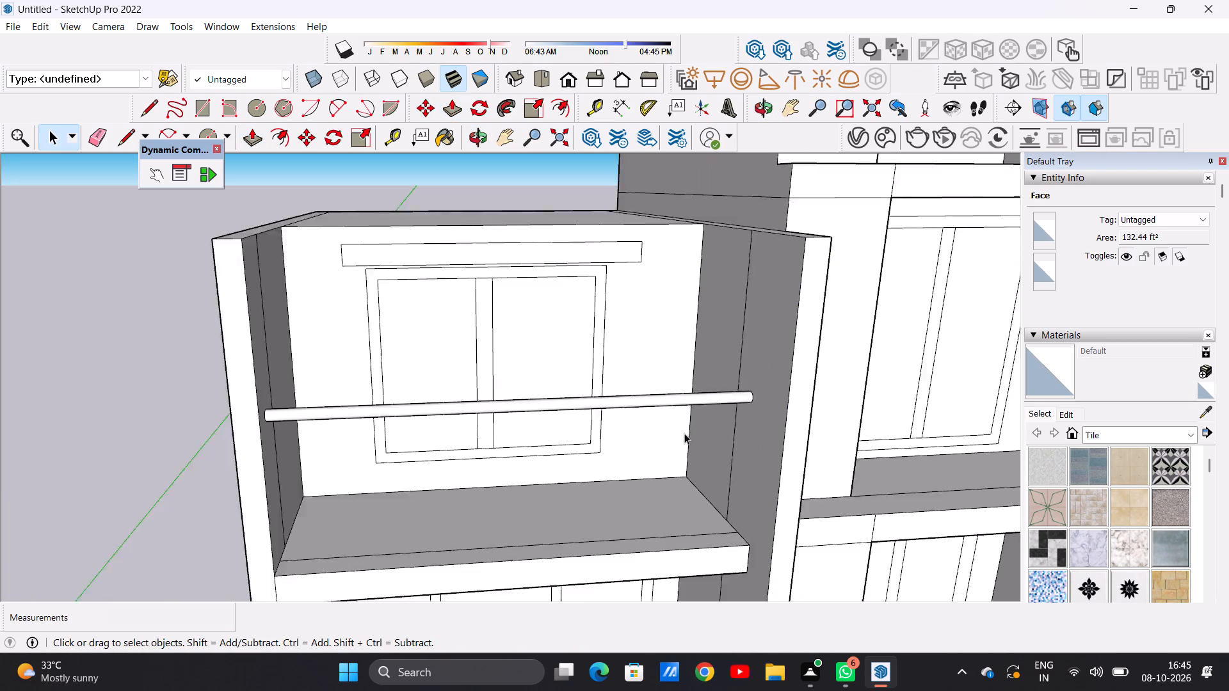
# Draw a baluster circle of about 1 9/16" radius on the slab's front strip, close to the side wall adjoining the main building.
pyautogui.scroll(-8, 684, 433)
pyautogui.moveTo(703, 425); pyautogui.dragTo(673, 531, button='middle')
pyautogui.scroll(3, 705, 489)
pyautogui.scroll(-1, 705, 489)
pyautogui.scroll(13, 705, 489)
pyautogui.moveTo(673, 507); pyautogui.dragTo(673, 543, button='middle')
pyautogui.scroll(3, 678, 531)
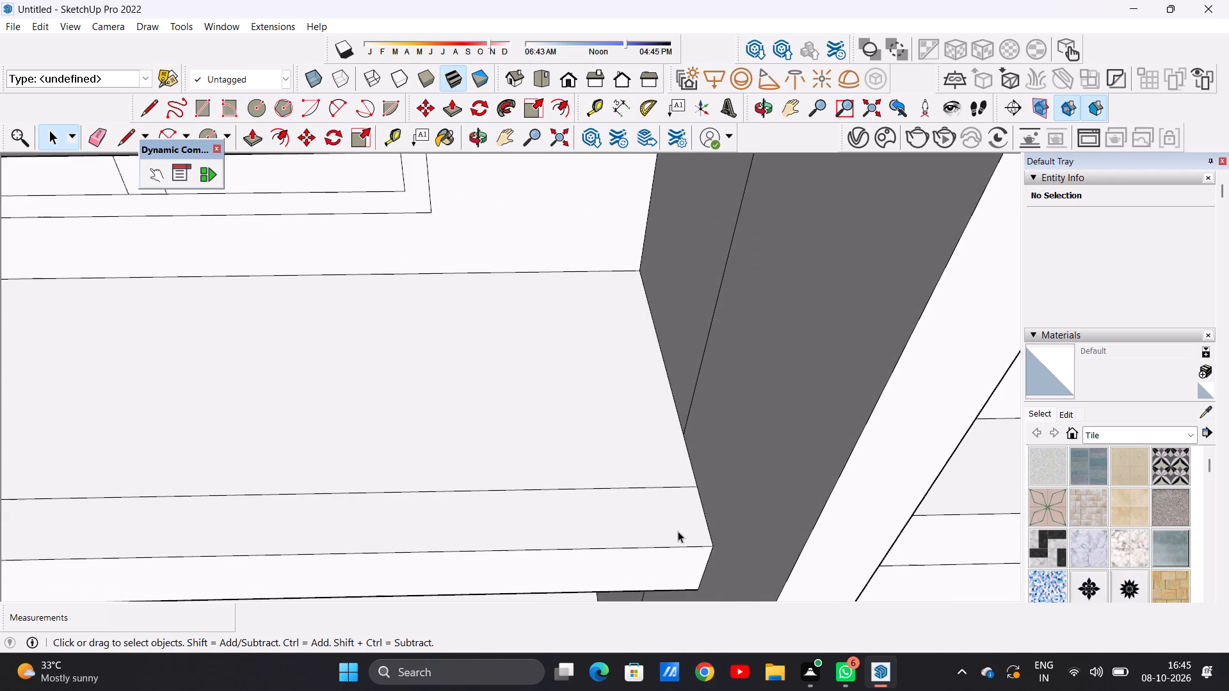
pyautogui.press('c')
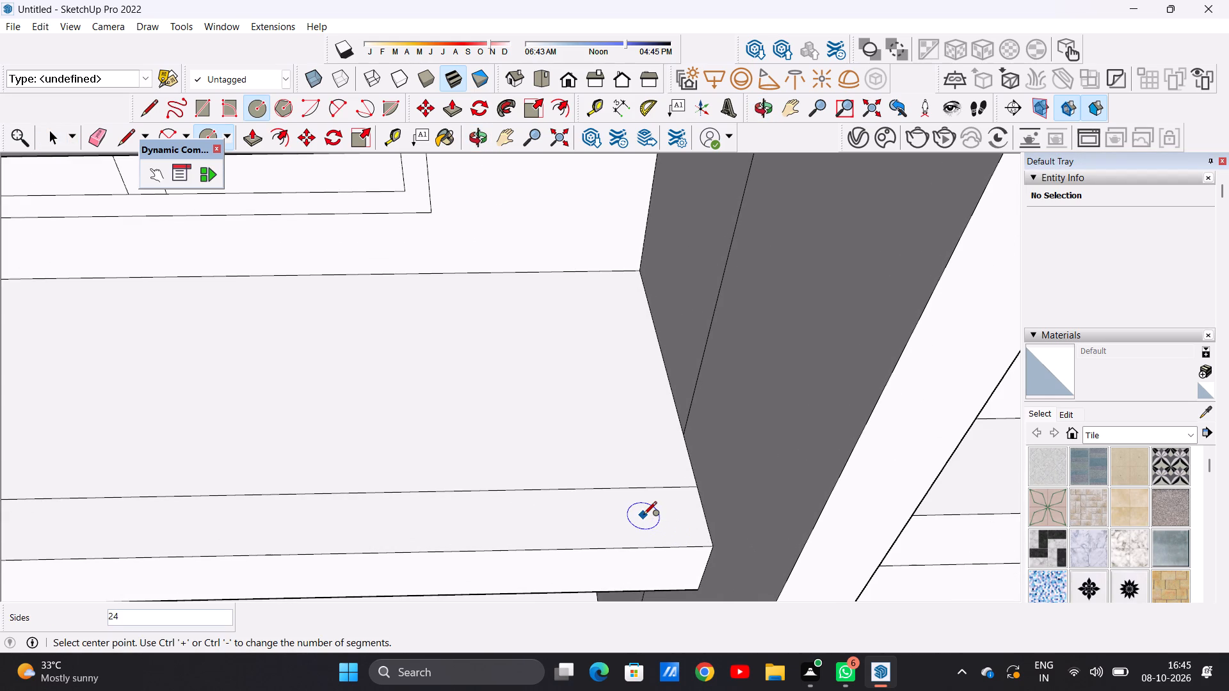
pyautogui.click(639, 516)
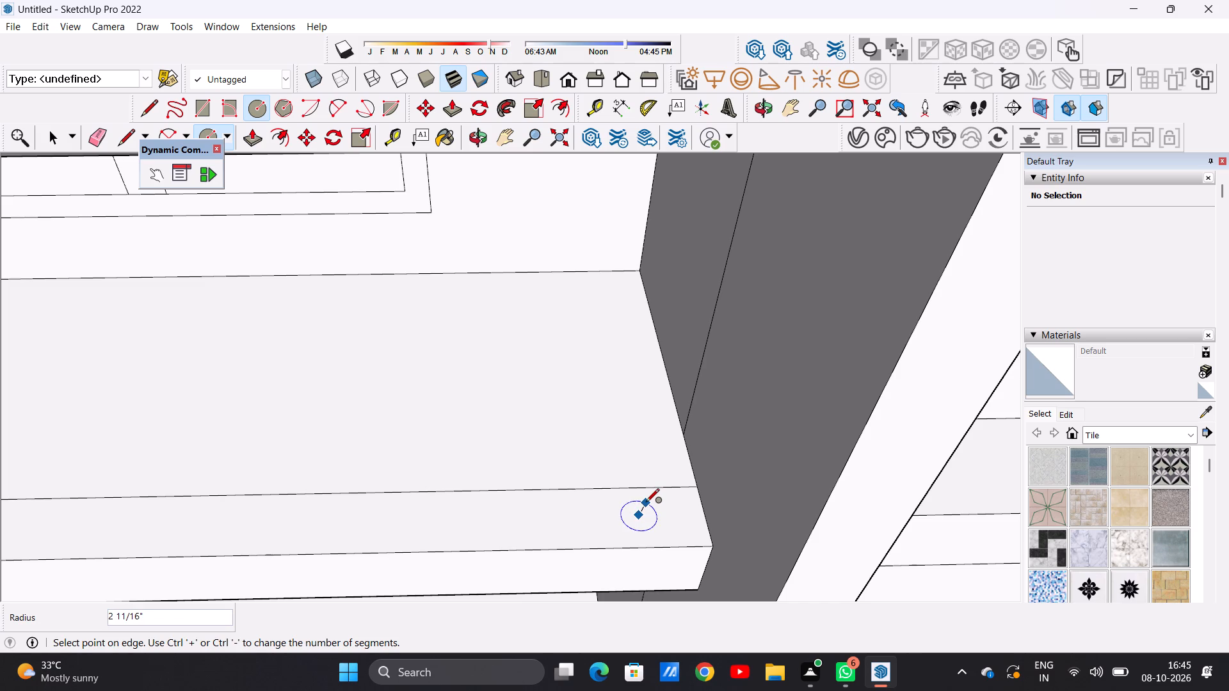
pyautogui.scroll(1, 647, 508)
pyautogui.scroll(-1, 647, 508)
pyautogui.scroll(9, 647, 509)
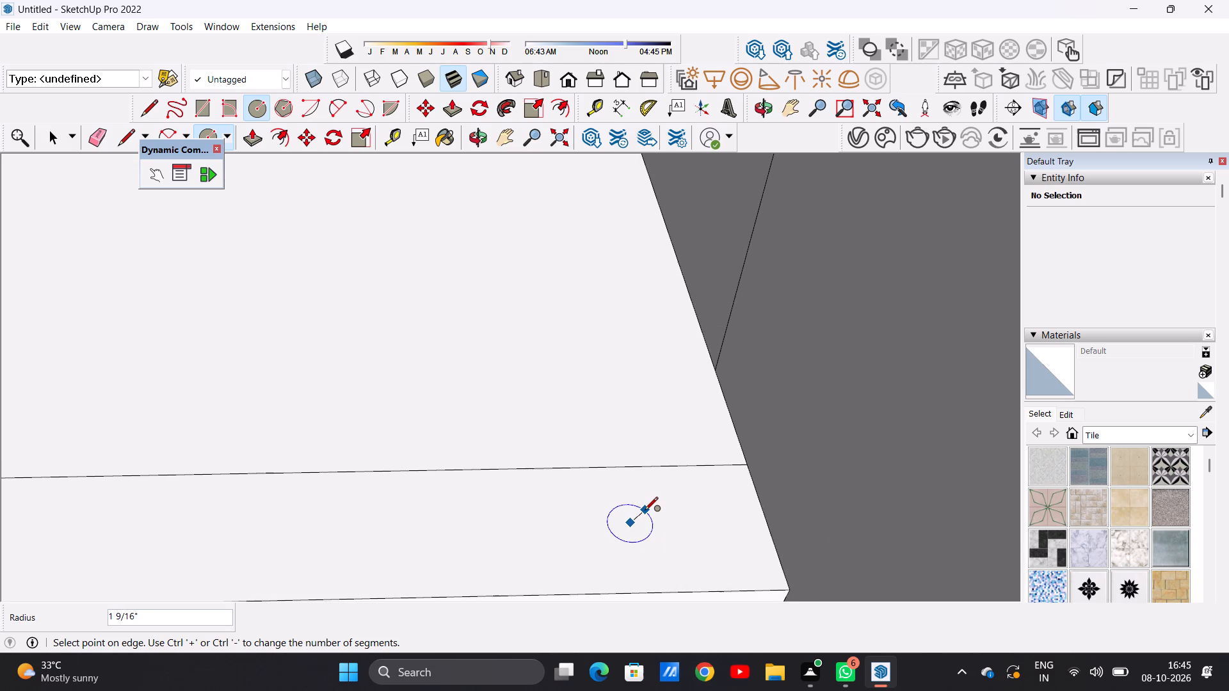
pyautogui.click(645, 511)
pyautogui.press('space')
pyautogui.scroll(-18, 641, 553)
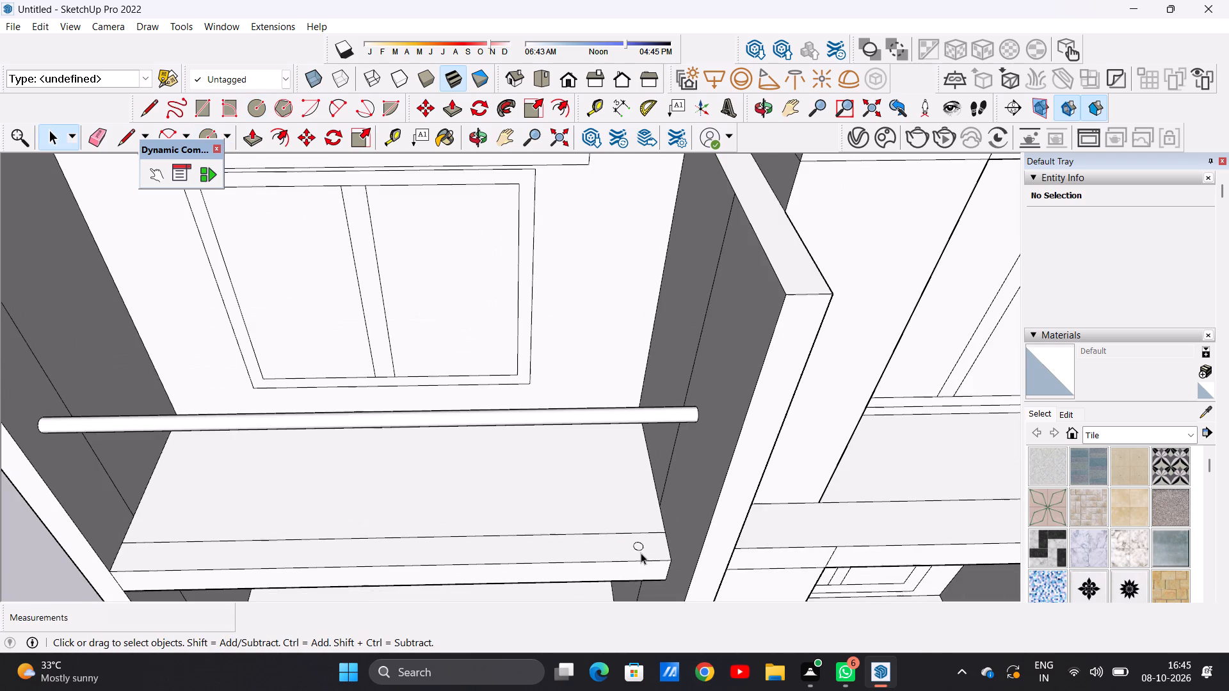
# Copy the baluster circle about 13' 10" along the front strip to the opposite end of the slab.
pyautogui.scroll(-1, 641, 553)
pyautogui.scroll(18, 653, 557)
pyautogui.doubleClick(620, 518)
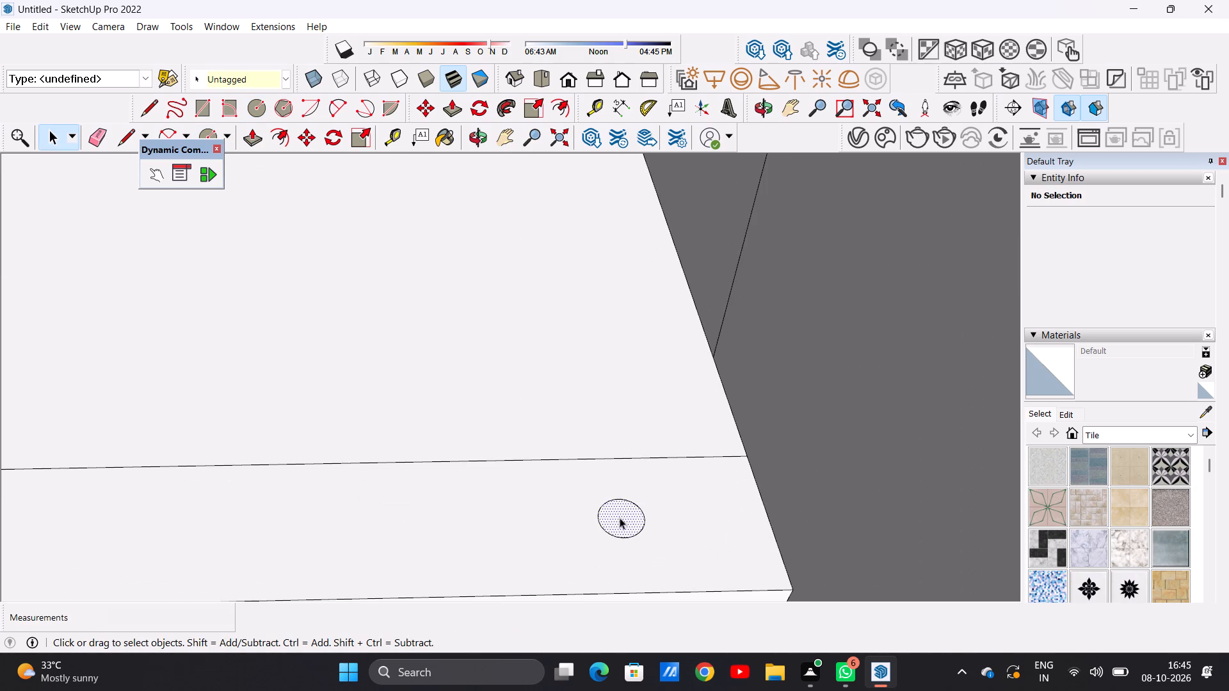
pyautogui.press('m')
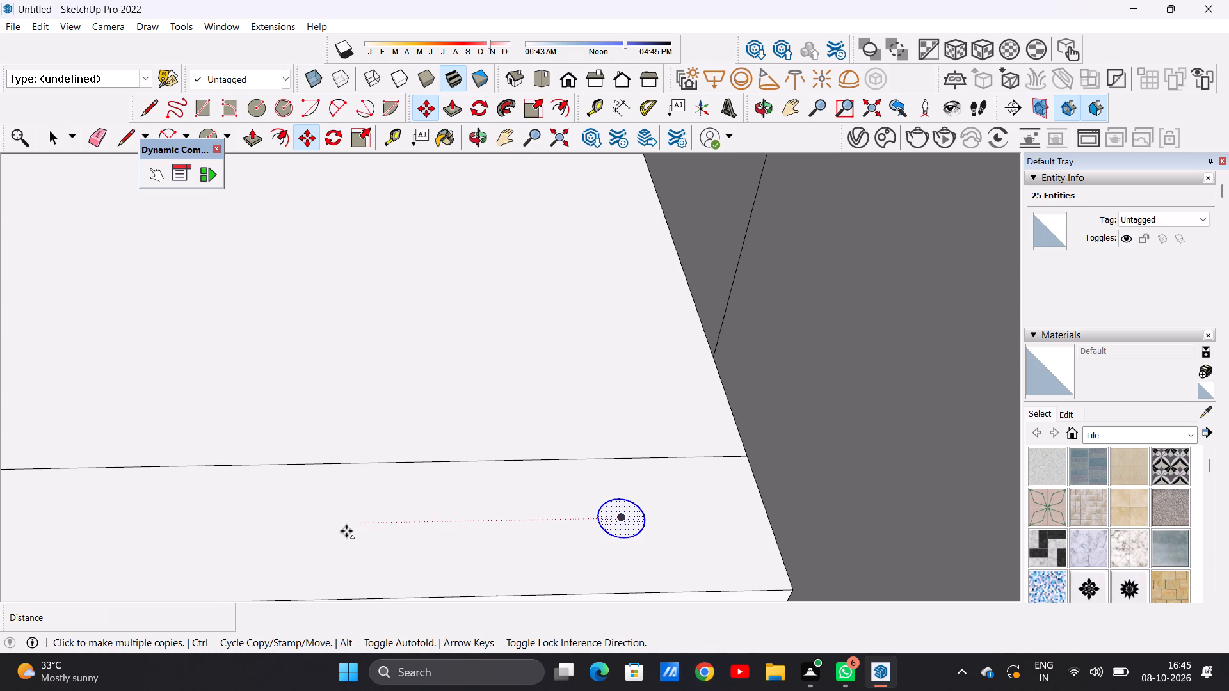
pyautogui.press('m')
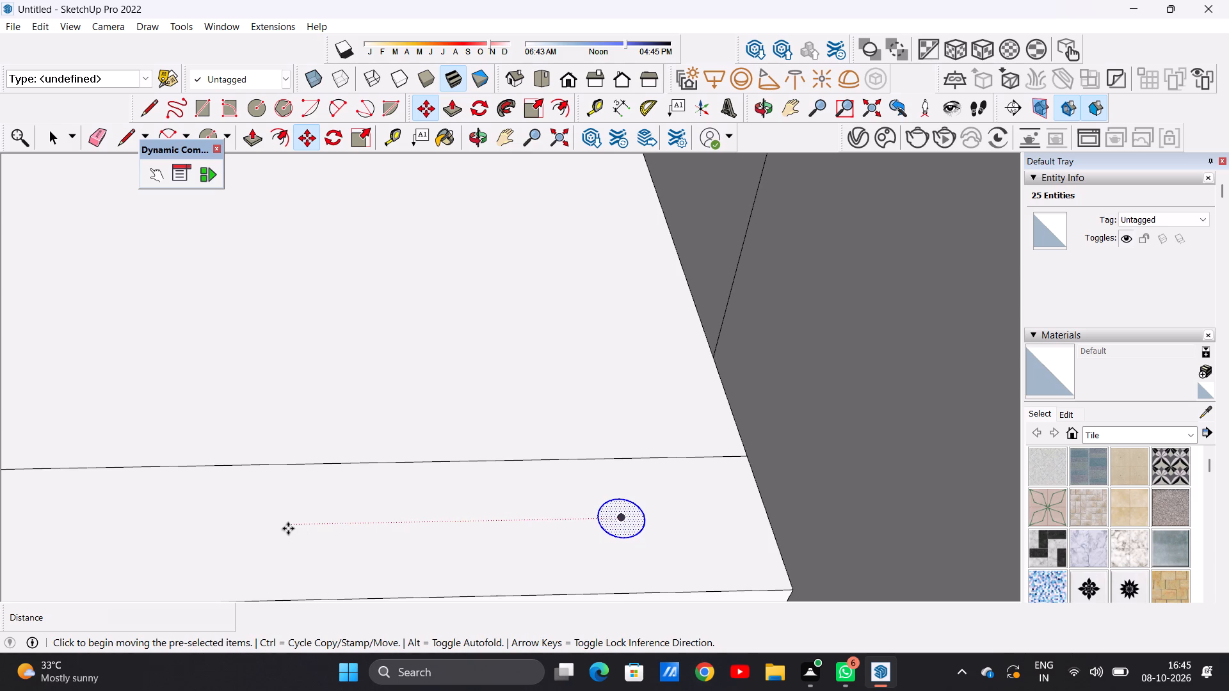
pyautogui.click(630, 537)
pyautogui.scroll(-4, 538, 533)
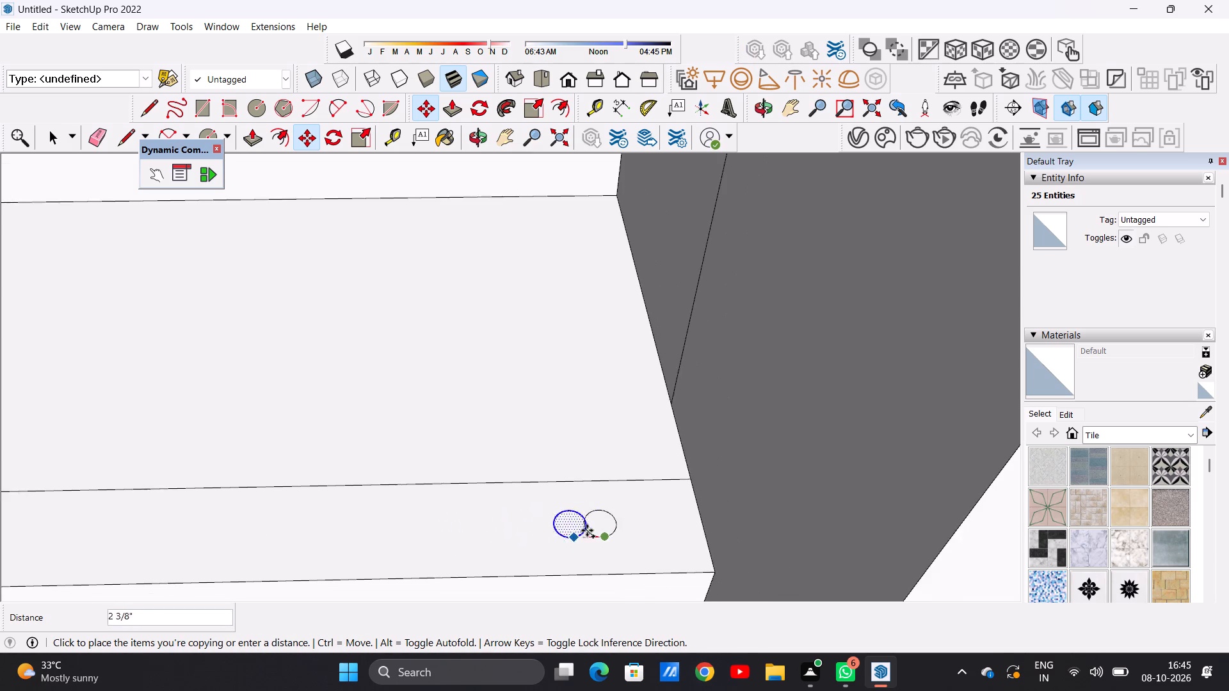
pyautogui.scroll(-3, 587, 530)
pyautogui.scroll(-11, 471, 550)
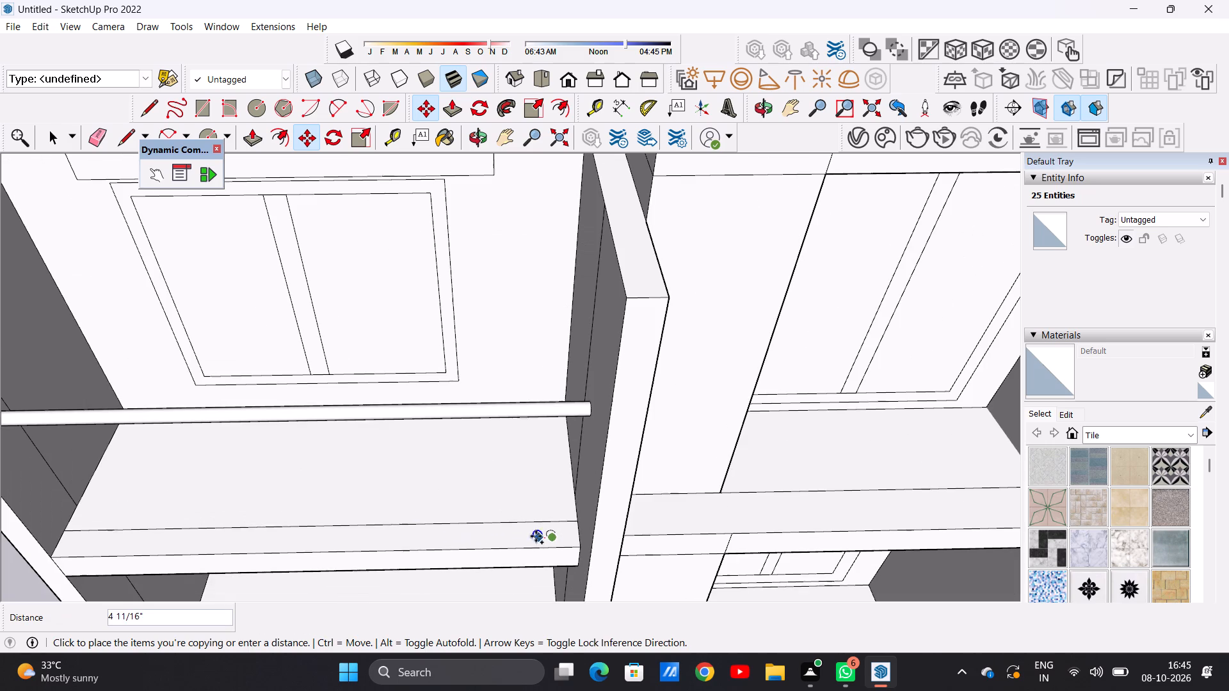
pyautogui.scroll(6, 79, 536)
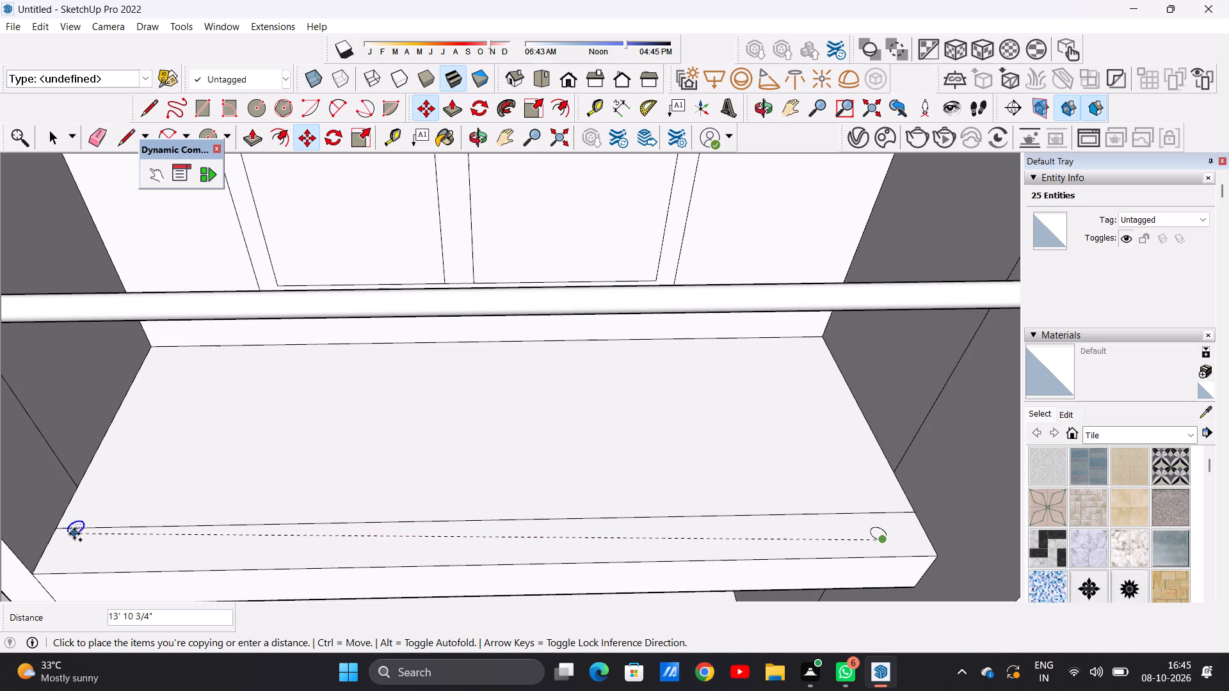
pyautogui.click(68, 550)
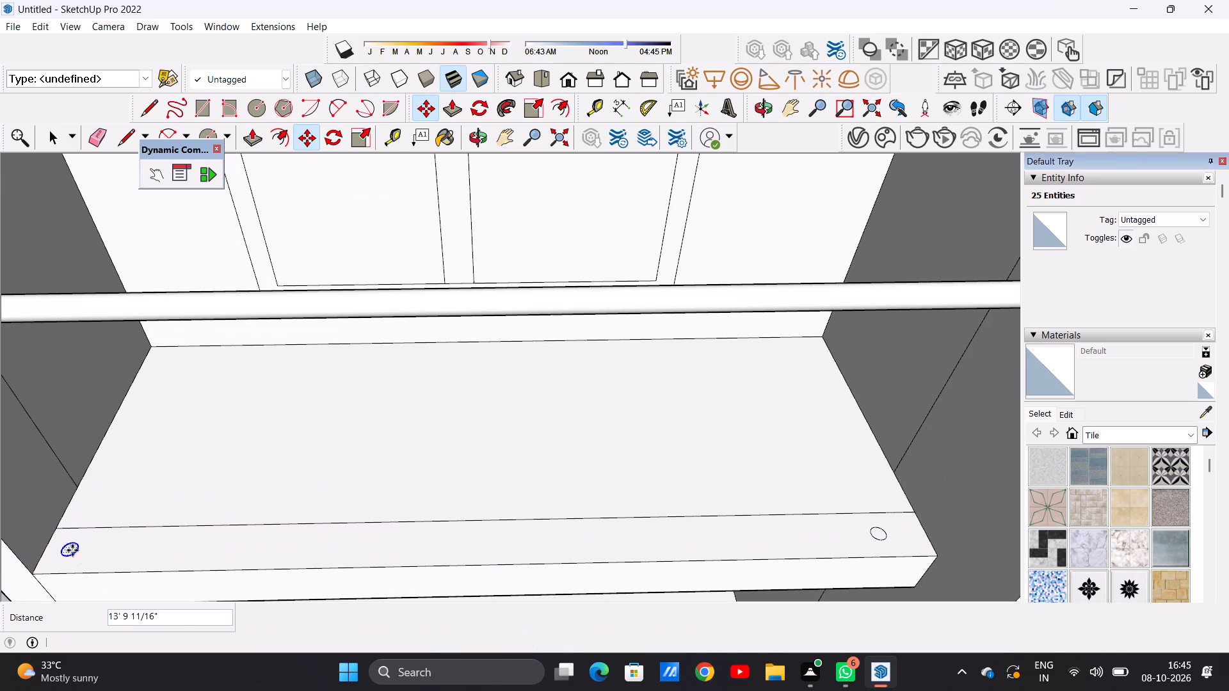
# Copy the circle inward from both ends of the strip, roughly 1' apart: three beside the original and two beside the far copy.
pyautogui.click(75, 555)
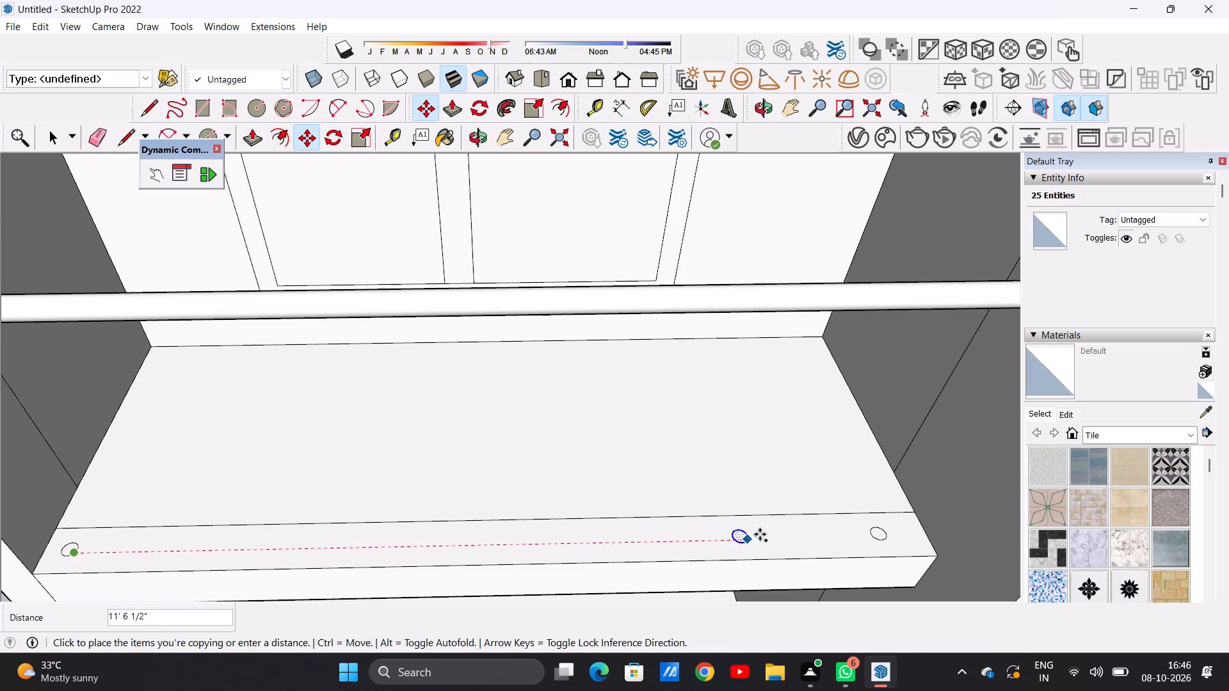
pyautogui.click(824, 534)
pyautogui.click(824, 534)
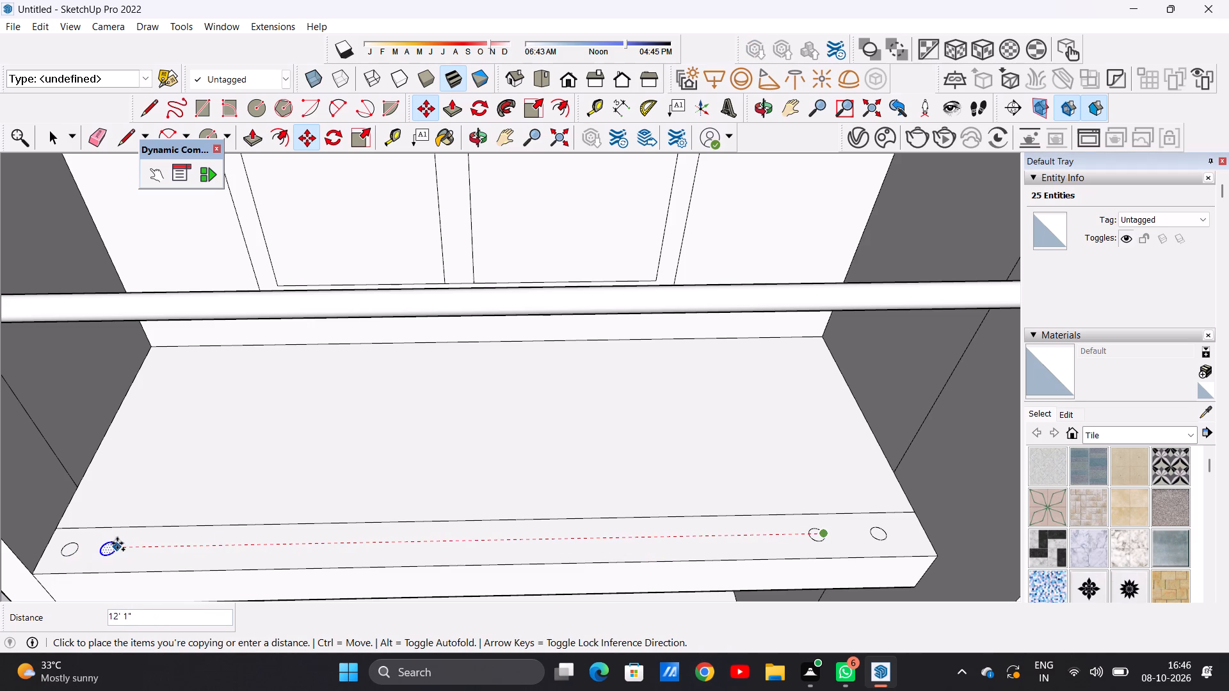
pyautogui.click(134, 543)
pyautogui.click(134, 543)
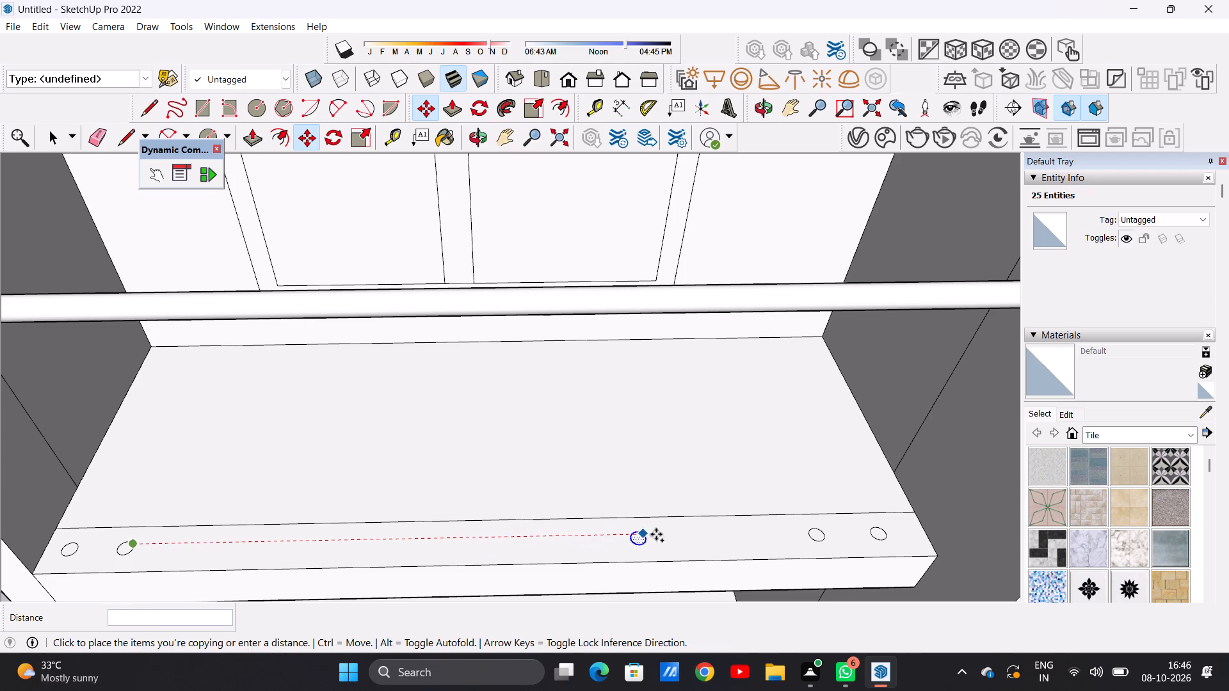
pyautogui.click(759, 534)
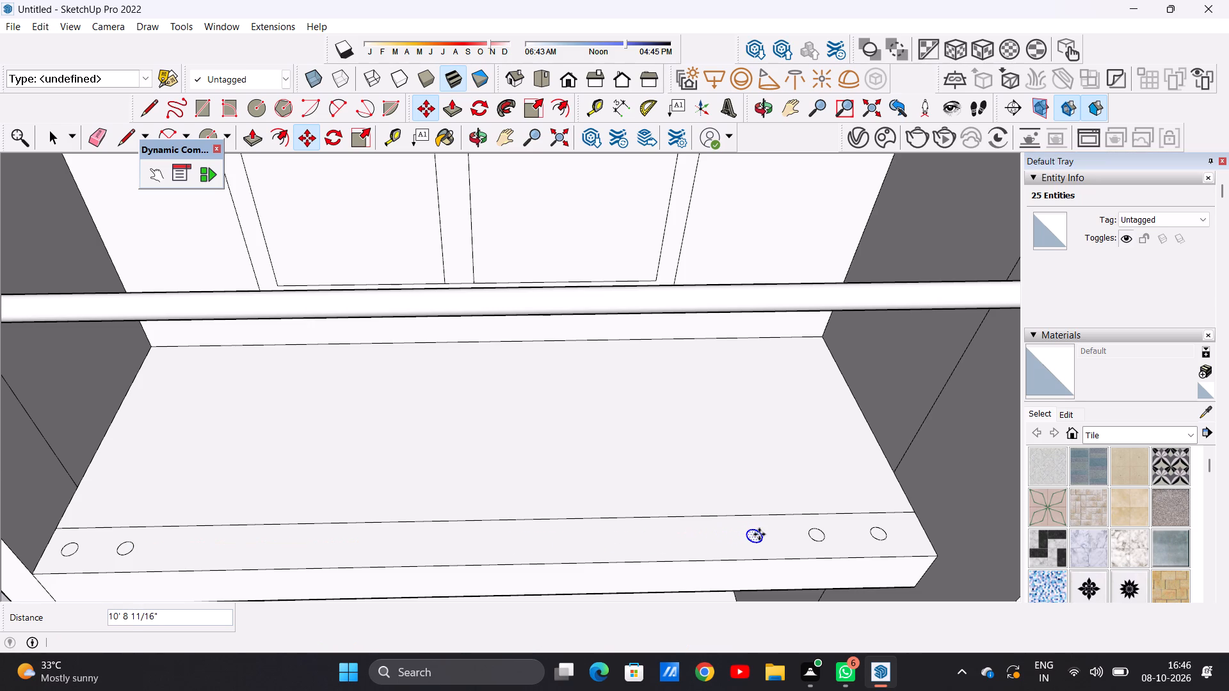
pyautogui.click(759, 534)
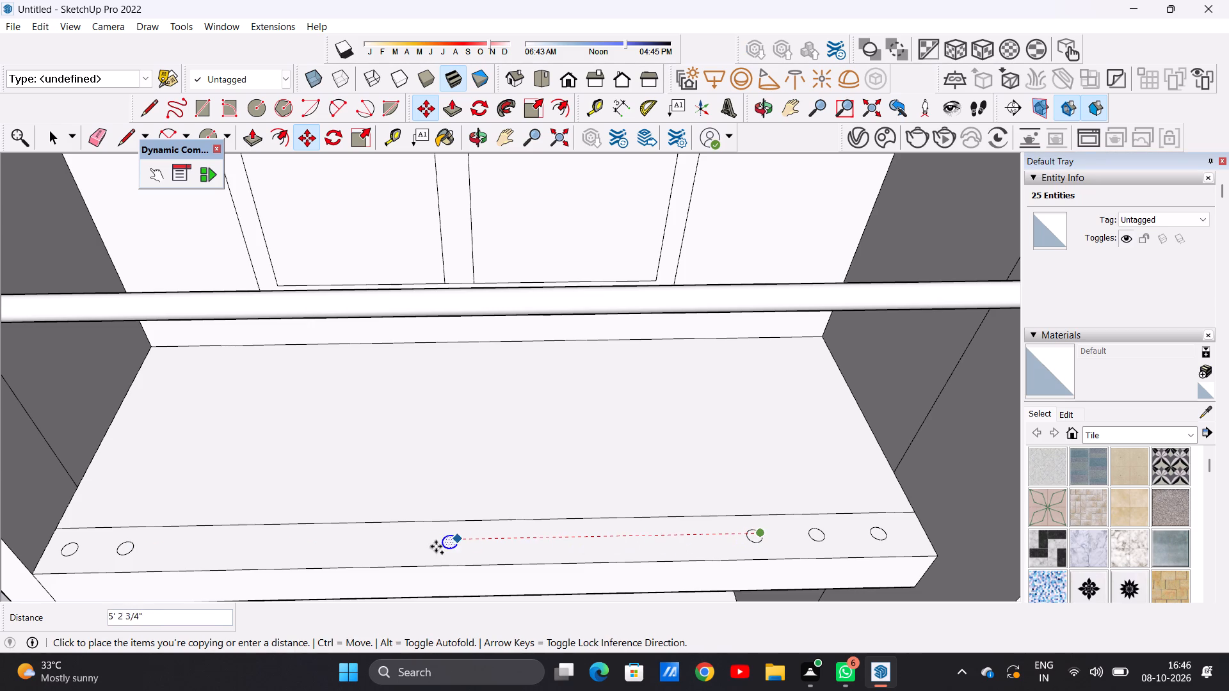
pyautogui.click(204, 543)
pyautogui.click(204, 543)
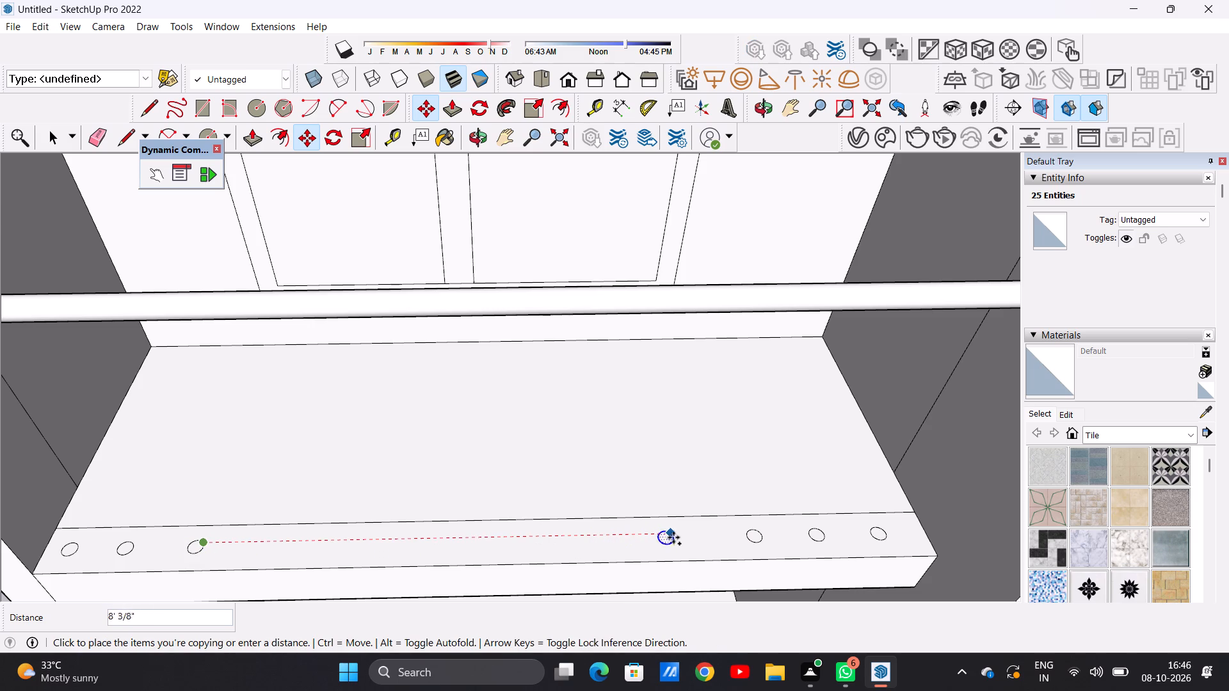
pyautogui.click(690, 537)
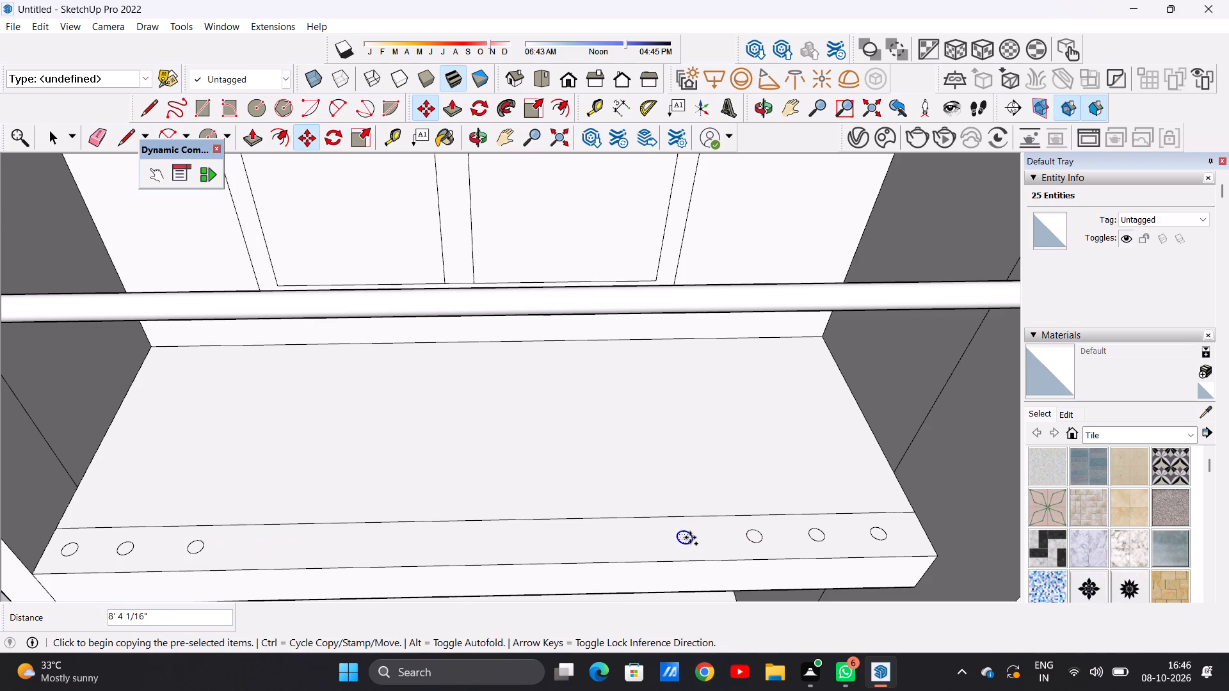
# Fill the strip's middle gap with six more circle copies, spaced roughly 1' 3" apart, to complete the row of baluster profiles.
pyautogui.click(690, 537)
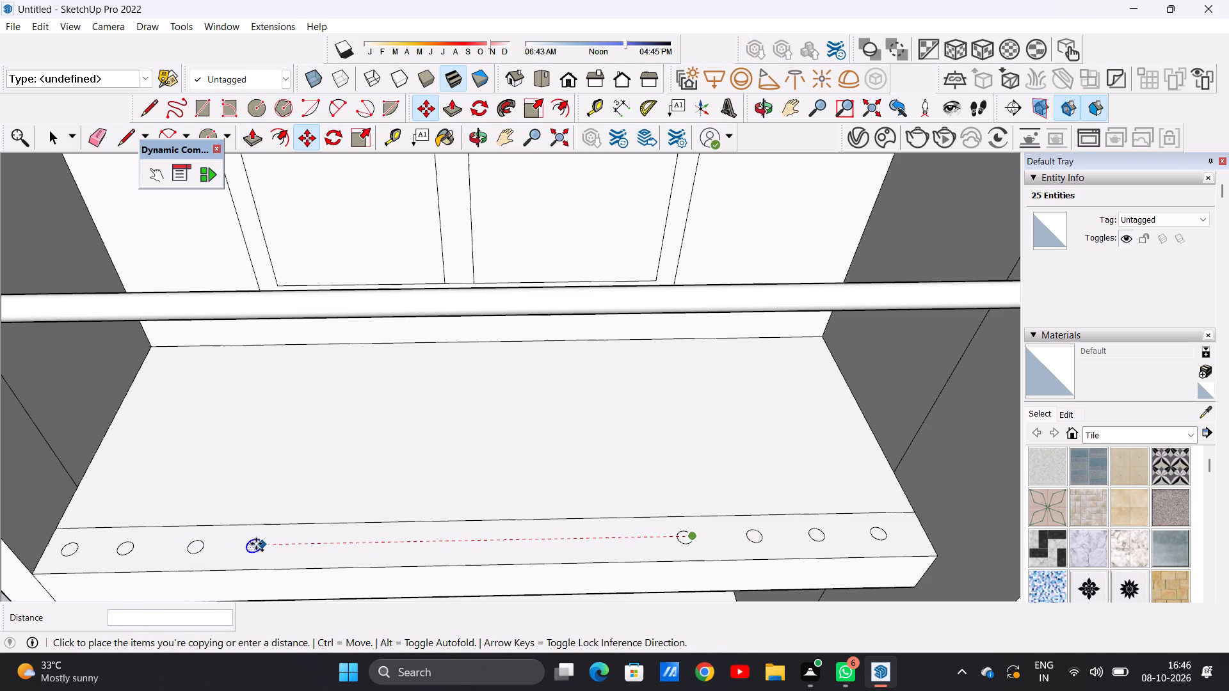
pyautogui.click(269, 544)
pyautogui.click(269, 544)
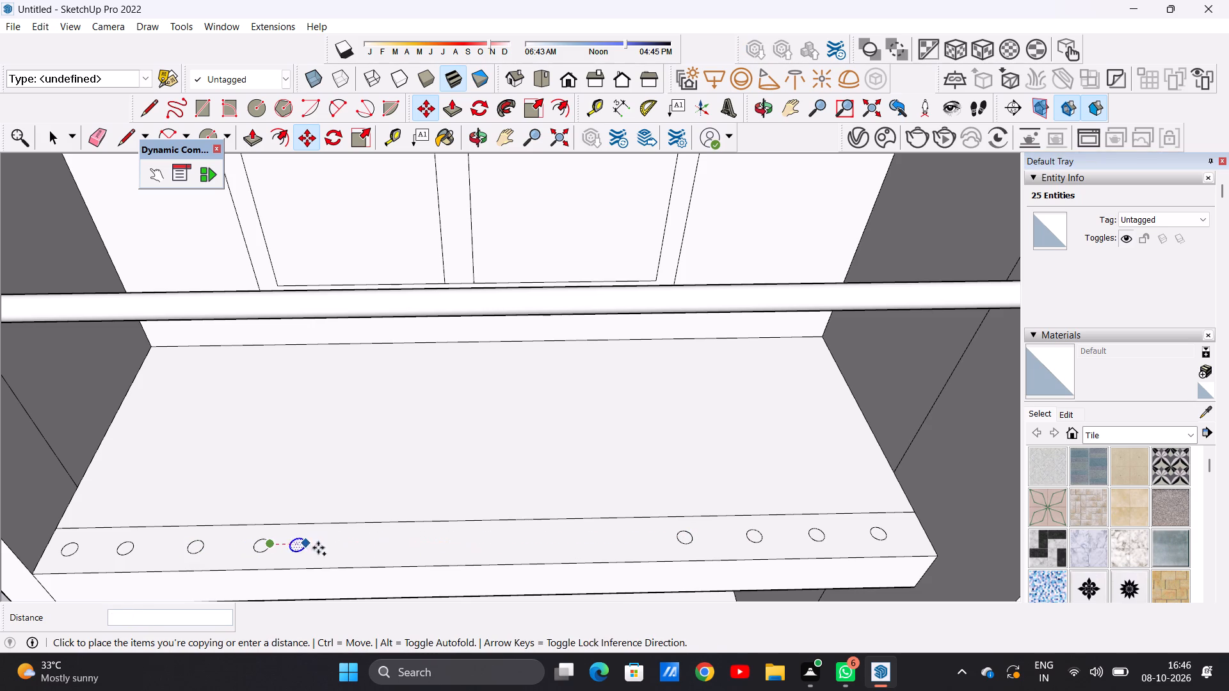
pyautogui.click(625, 546)
pyautogui.click(625, 546)
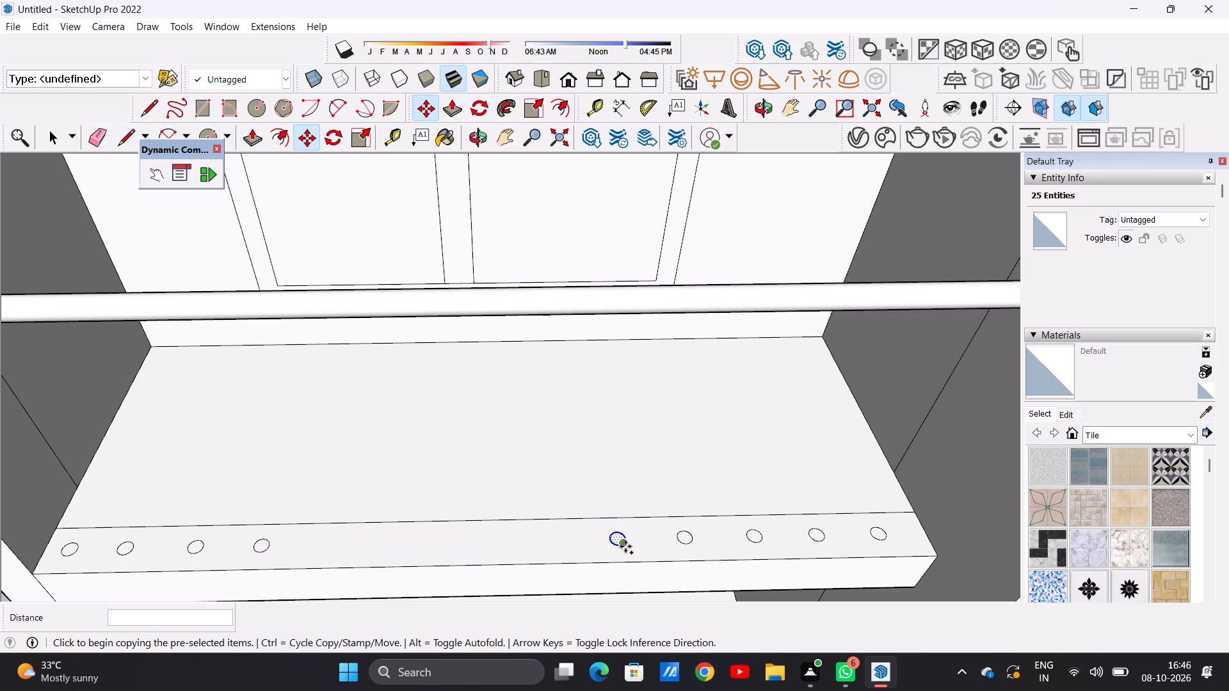
pyautogui.click(332, 551)
pyautogui.click(332, 551)
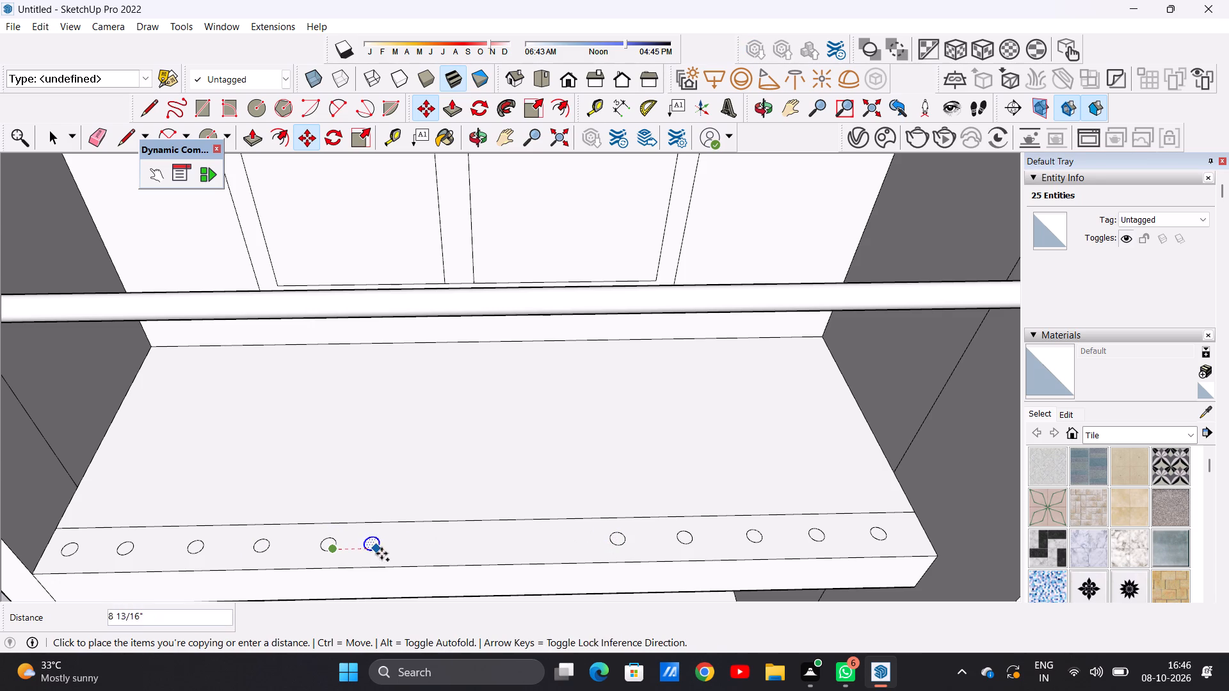
pyautogui.click(558, 553)
pyautogui.click(558, 553)
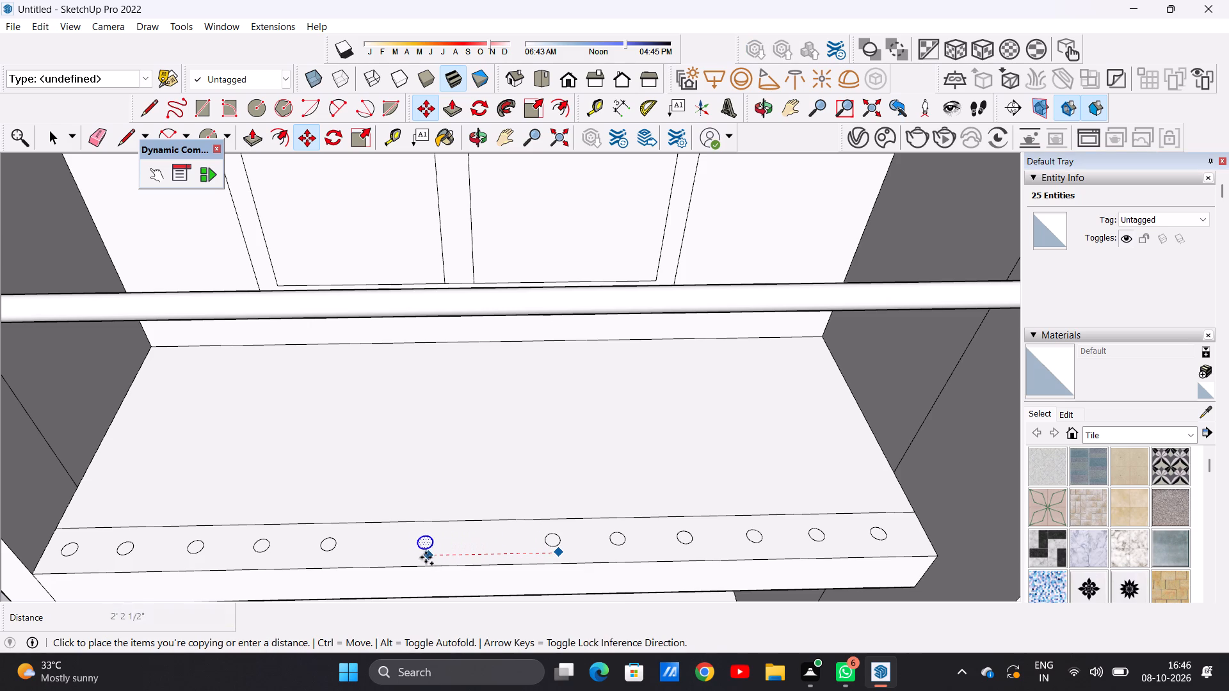
pyautogui.click(402, 557)
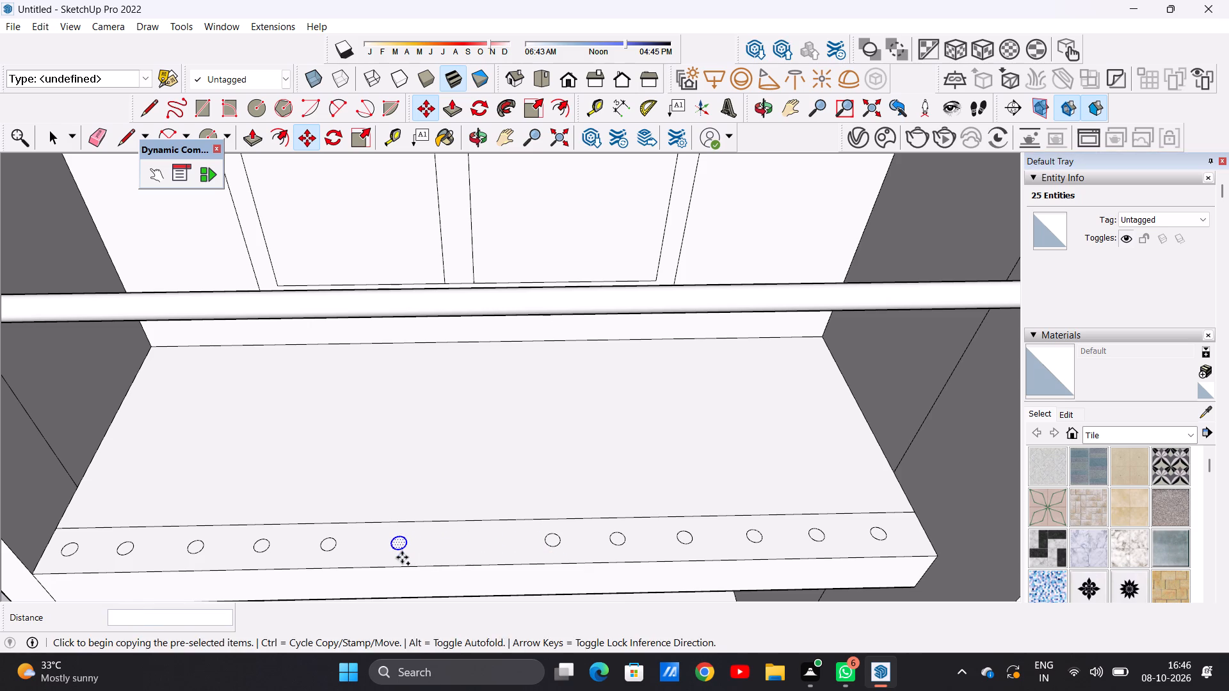
pyautogui.click(402, 557)
pyautogui.click(478, 551)
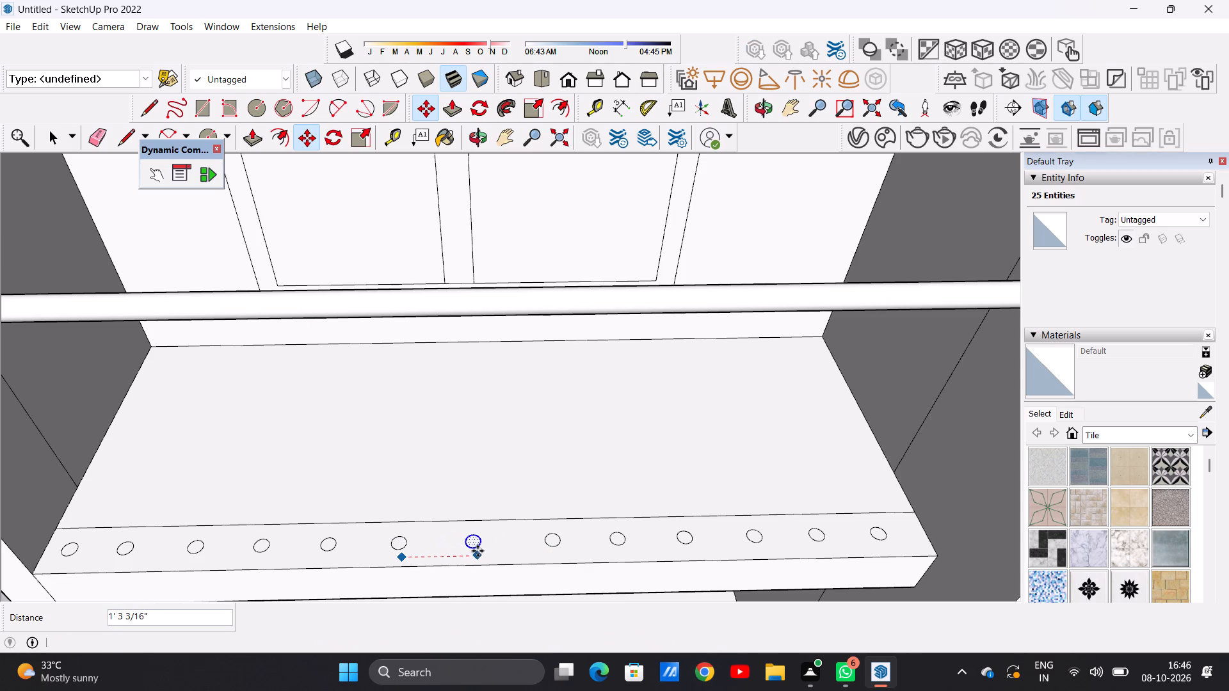
pyautogui.press('space')
pyautogui.press('v')
pyautogui.scroll(-18, 426, 545)
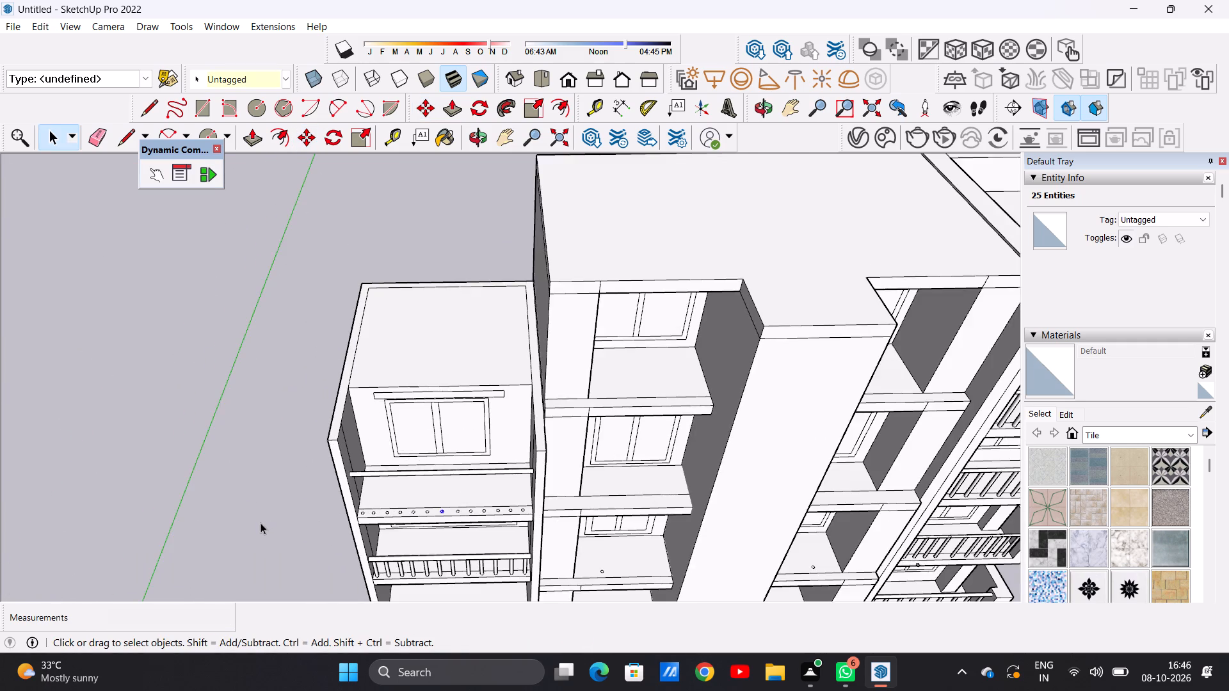
pyautogui.click(261, 523)
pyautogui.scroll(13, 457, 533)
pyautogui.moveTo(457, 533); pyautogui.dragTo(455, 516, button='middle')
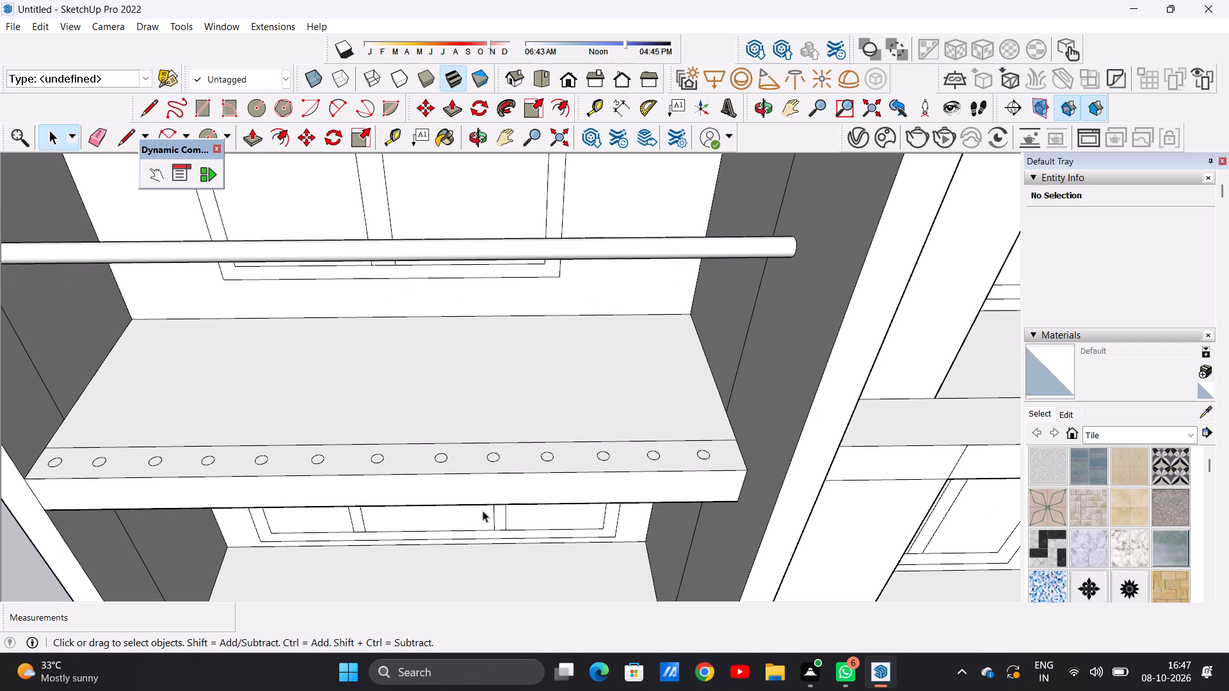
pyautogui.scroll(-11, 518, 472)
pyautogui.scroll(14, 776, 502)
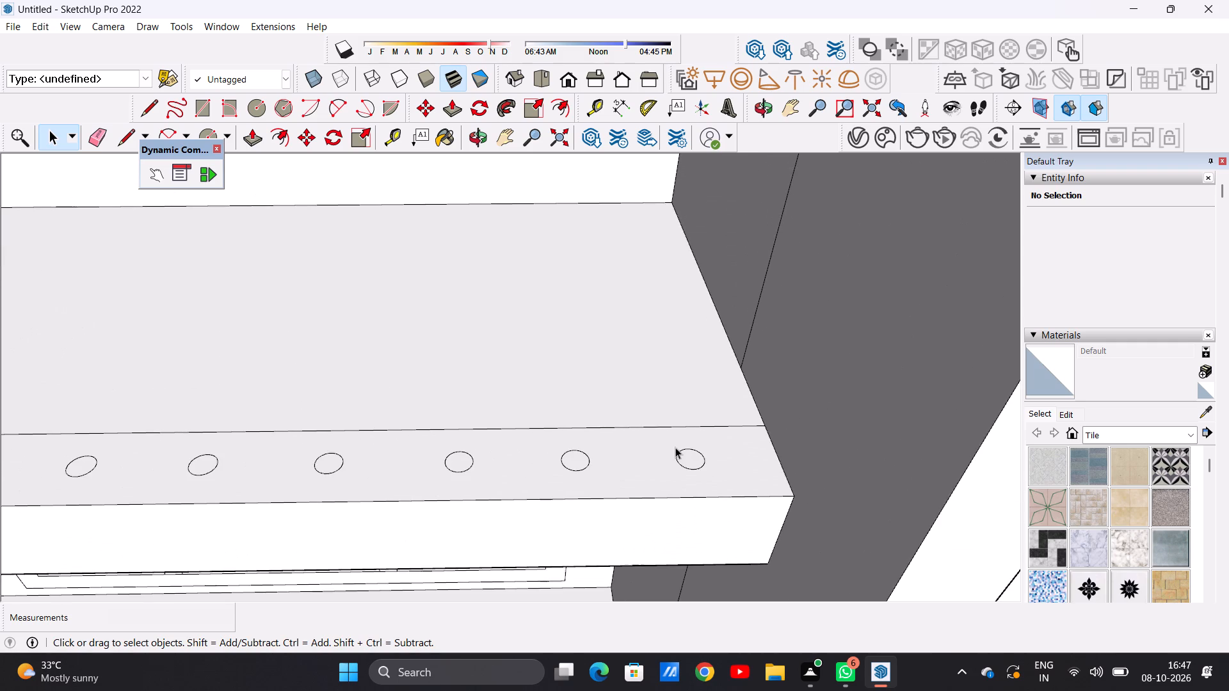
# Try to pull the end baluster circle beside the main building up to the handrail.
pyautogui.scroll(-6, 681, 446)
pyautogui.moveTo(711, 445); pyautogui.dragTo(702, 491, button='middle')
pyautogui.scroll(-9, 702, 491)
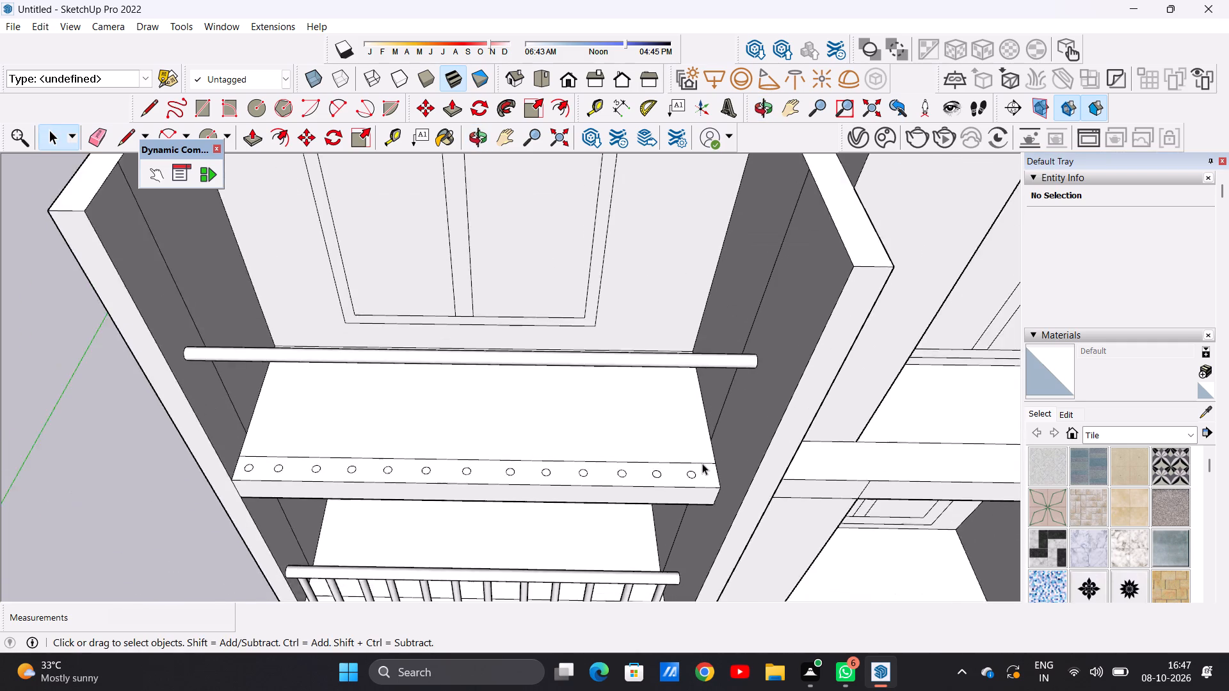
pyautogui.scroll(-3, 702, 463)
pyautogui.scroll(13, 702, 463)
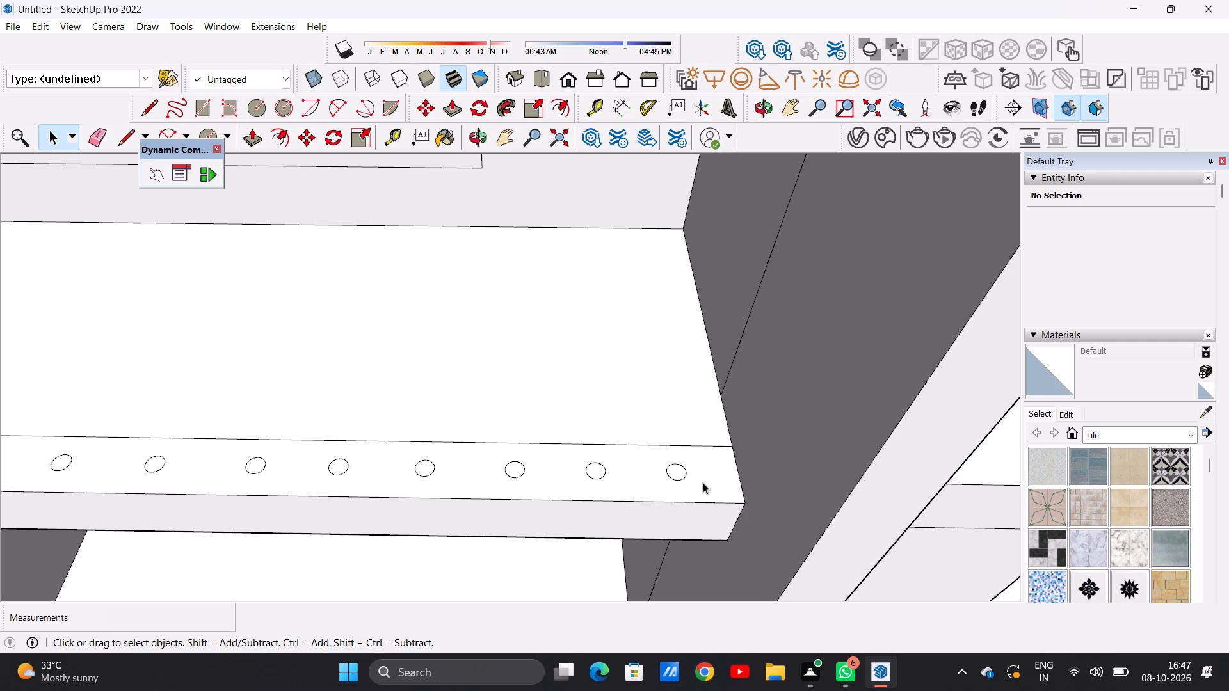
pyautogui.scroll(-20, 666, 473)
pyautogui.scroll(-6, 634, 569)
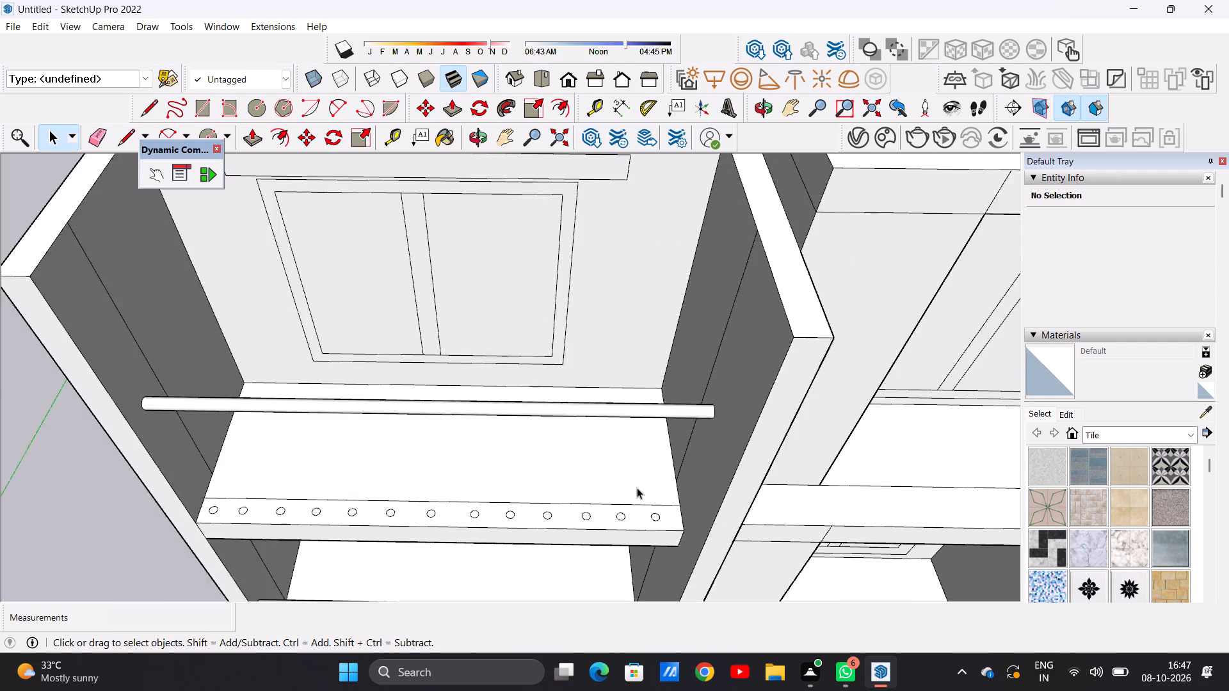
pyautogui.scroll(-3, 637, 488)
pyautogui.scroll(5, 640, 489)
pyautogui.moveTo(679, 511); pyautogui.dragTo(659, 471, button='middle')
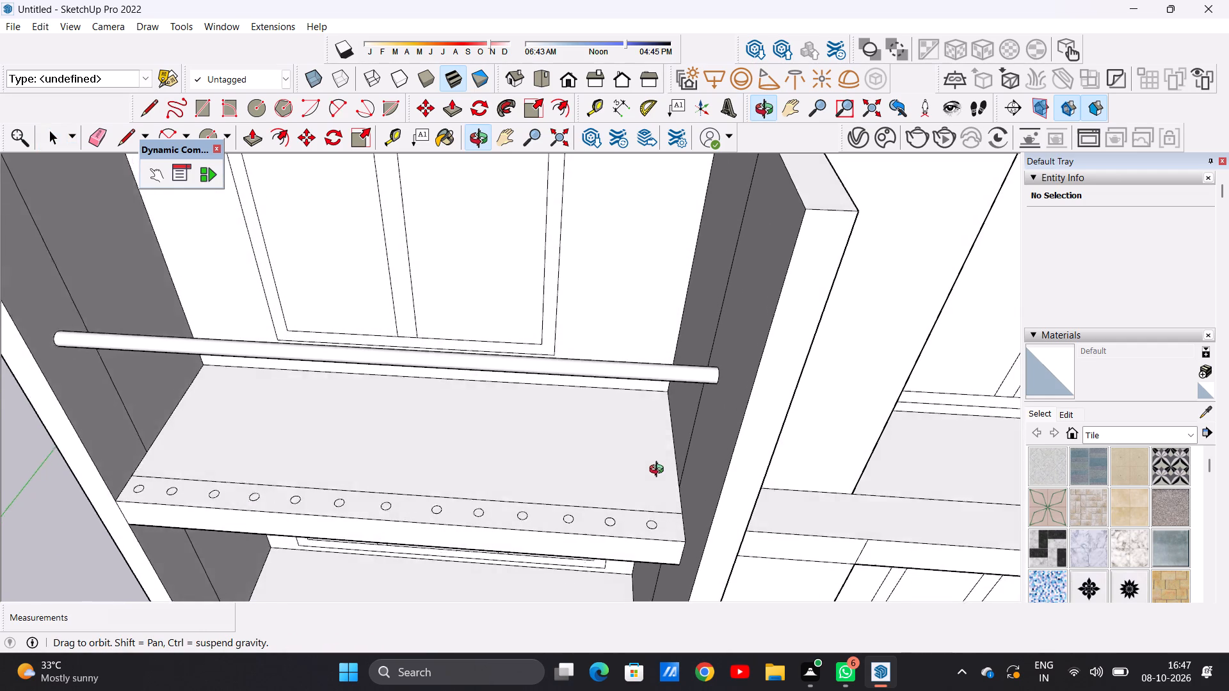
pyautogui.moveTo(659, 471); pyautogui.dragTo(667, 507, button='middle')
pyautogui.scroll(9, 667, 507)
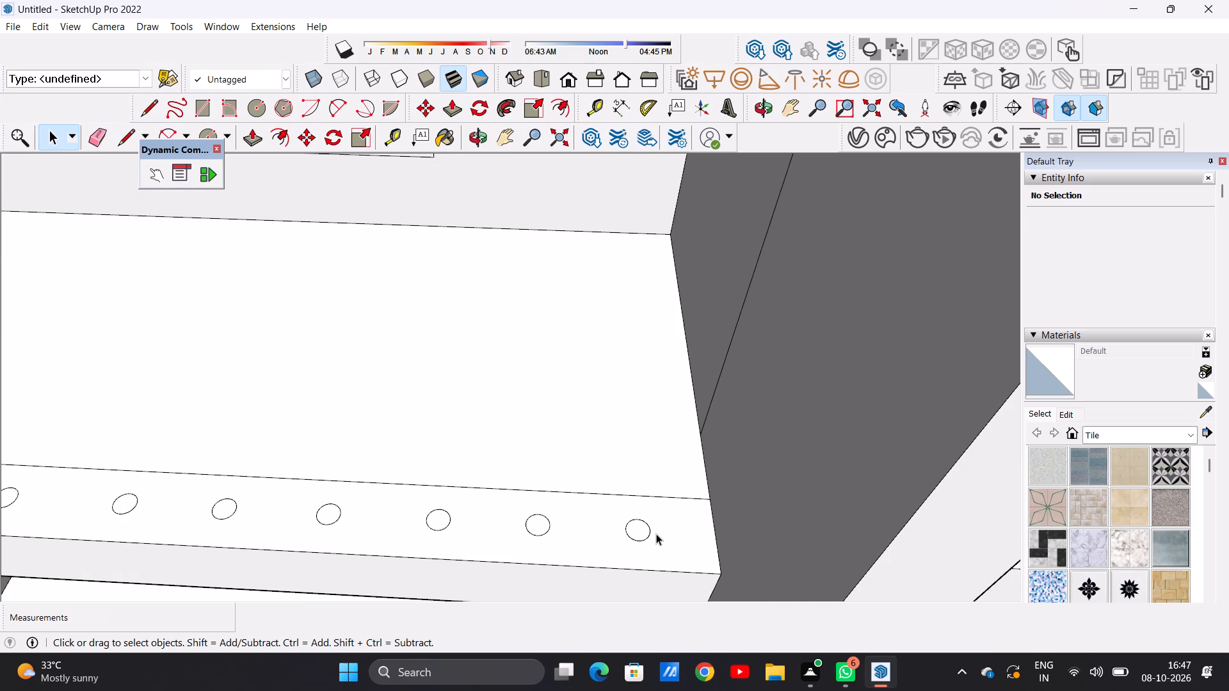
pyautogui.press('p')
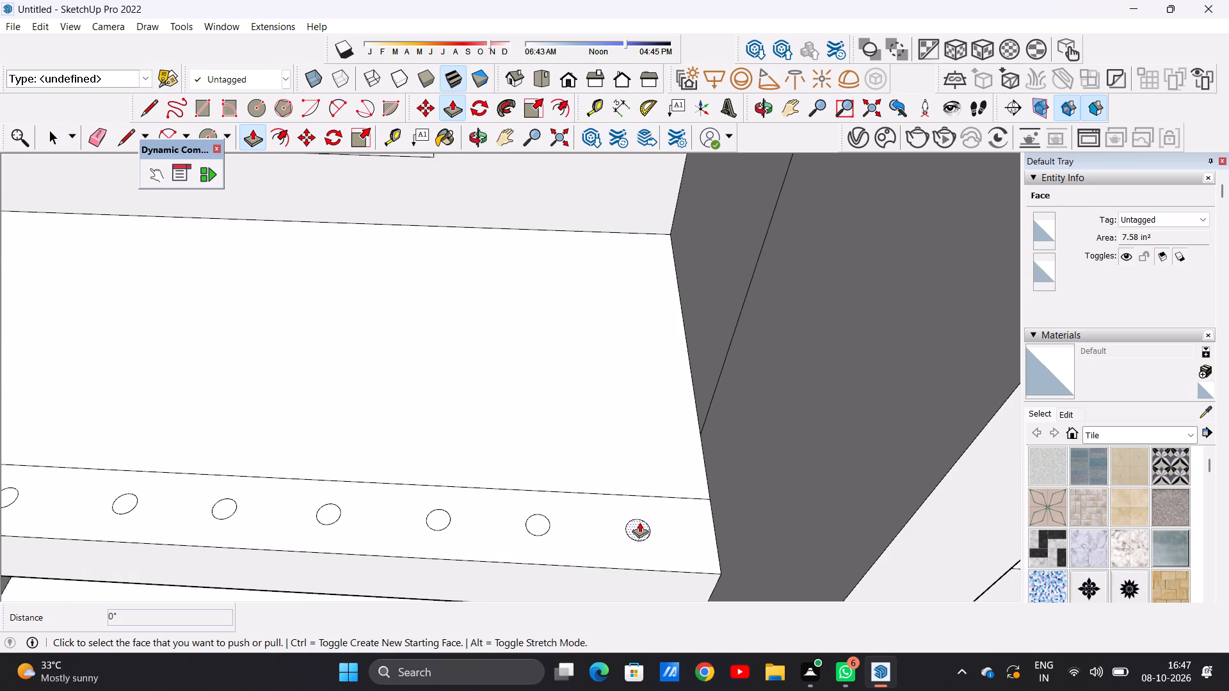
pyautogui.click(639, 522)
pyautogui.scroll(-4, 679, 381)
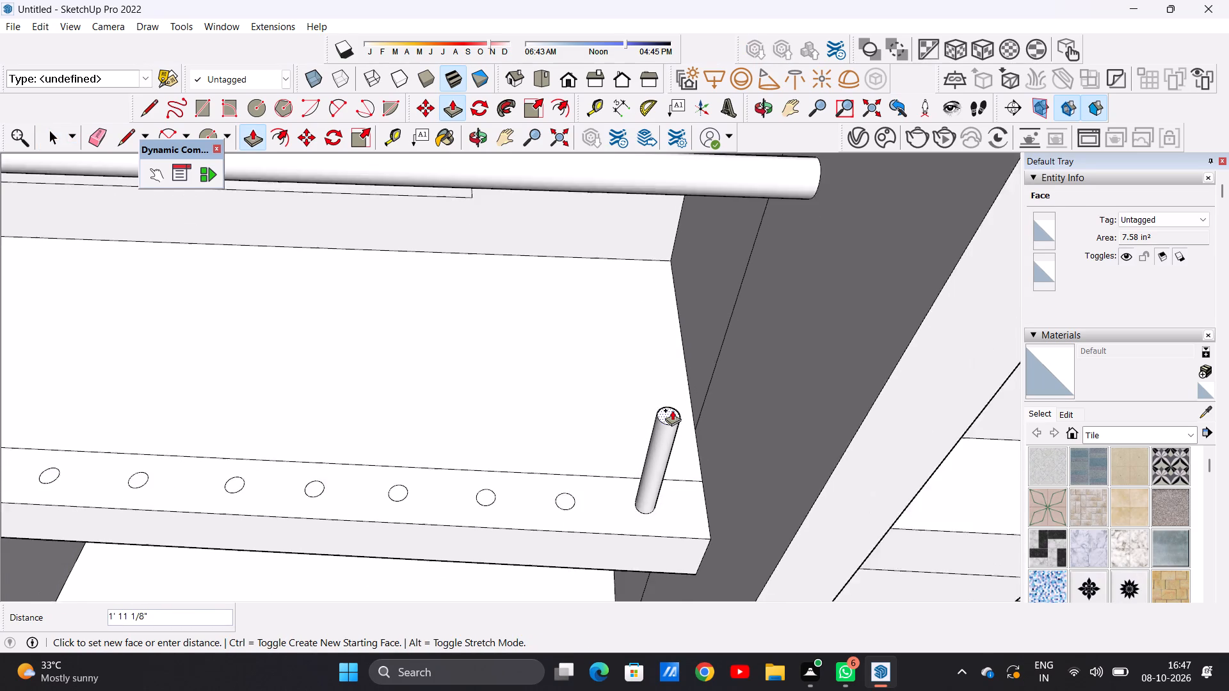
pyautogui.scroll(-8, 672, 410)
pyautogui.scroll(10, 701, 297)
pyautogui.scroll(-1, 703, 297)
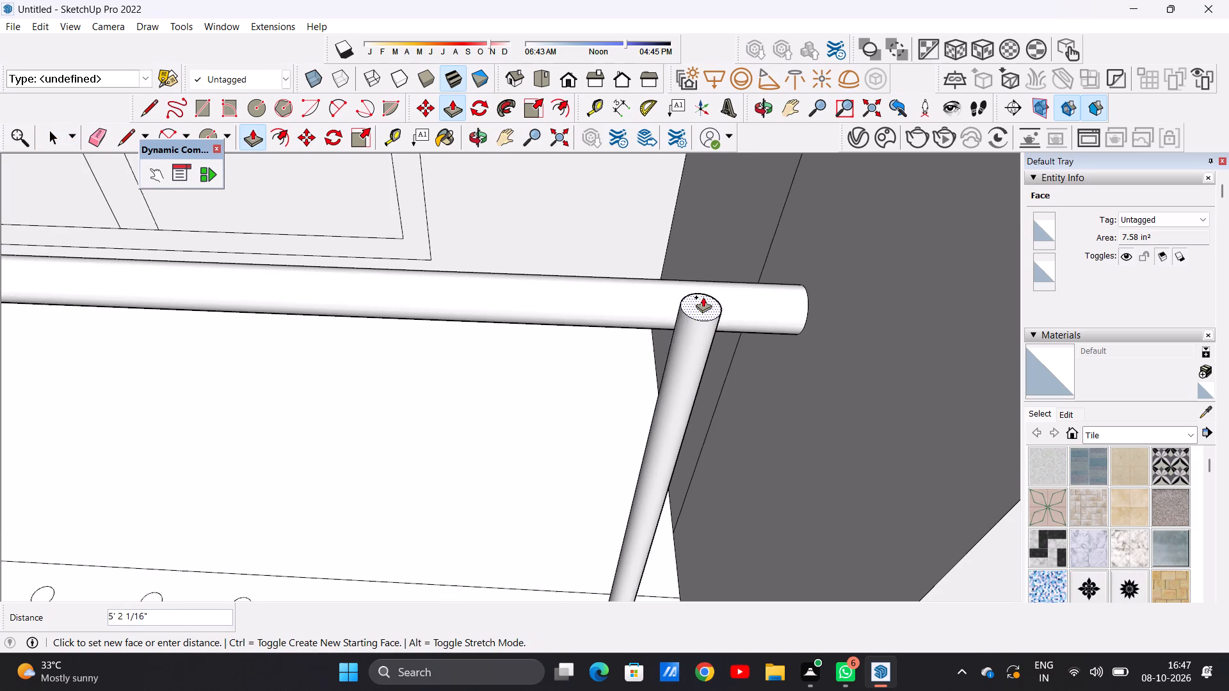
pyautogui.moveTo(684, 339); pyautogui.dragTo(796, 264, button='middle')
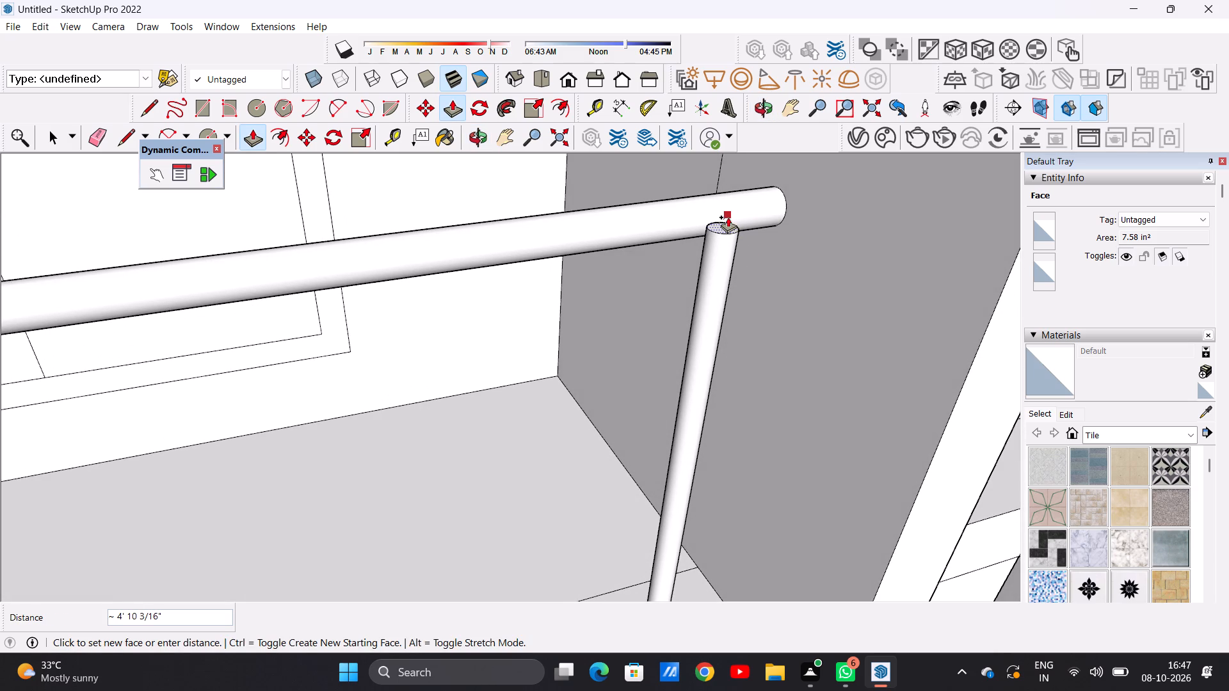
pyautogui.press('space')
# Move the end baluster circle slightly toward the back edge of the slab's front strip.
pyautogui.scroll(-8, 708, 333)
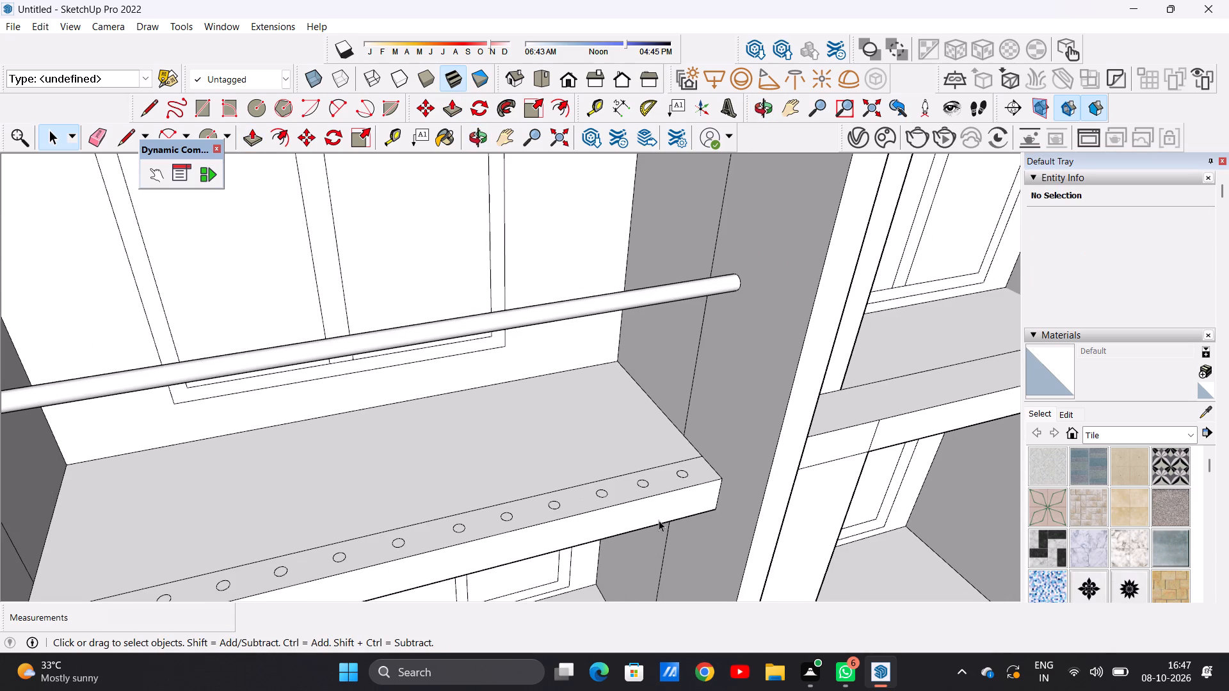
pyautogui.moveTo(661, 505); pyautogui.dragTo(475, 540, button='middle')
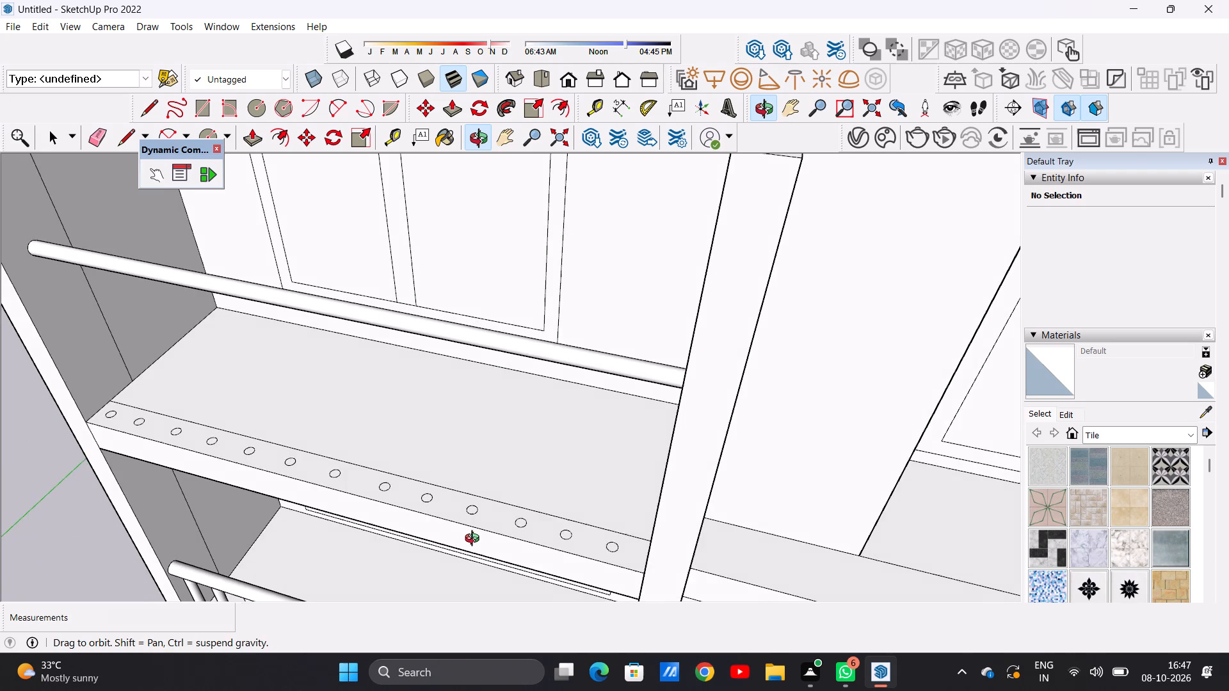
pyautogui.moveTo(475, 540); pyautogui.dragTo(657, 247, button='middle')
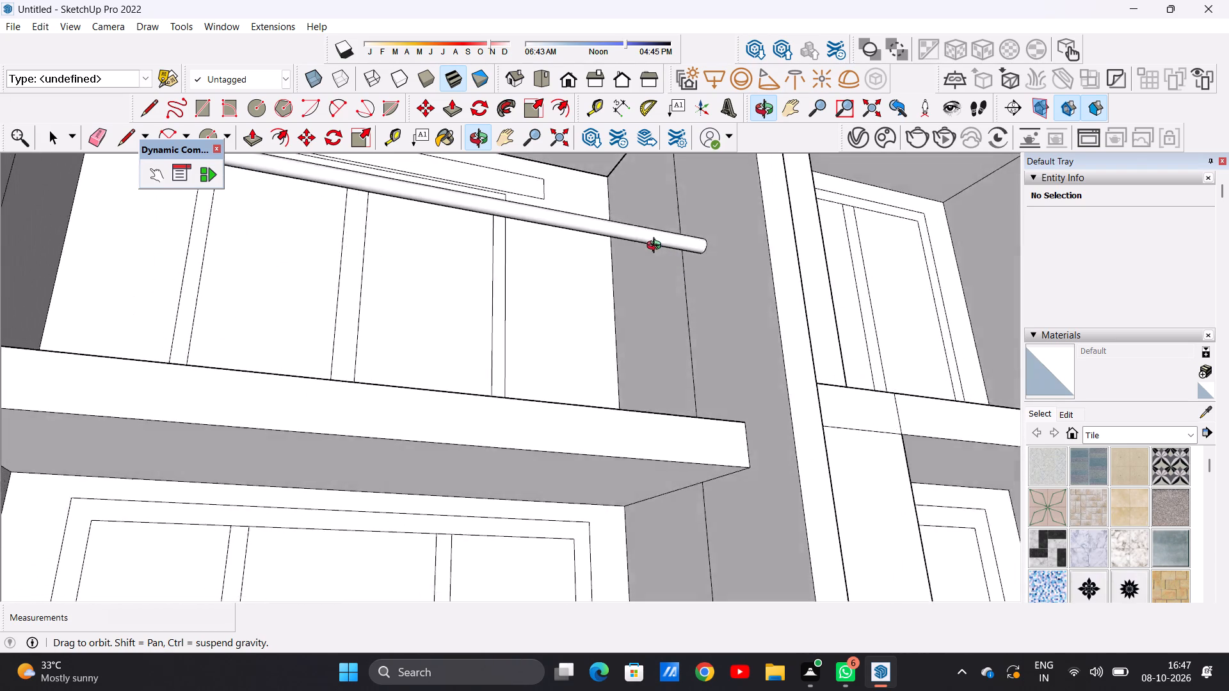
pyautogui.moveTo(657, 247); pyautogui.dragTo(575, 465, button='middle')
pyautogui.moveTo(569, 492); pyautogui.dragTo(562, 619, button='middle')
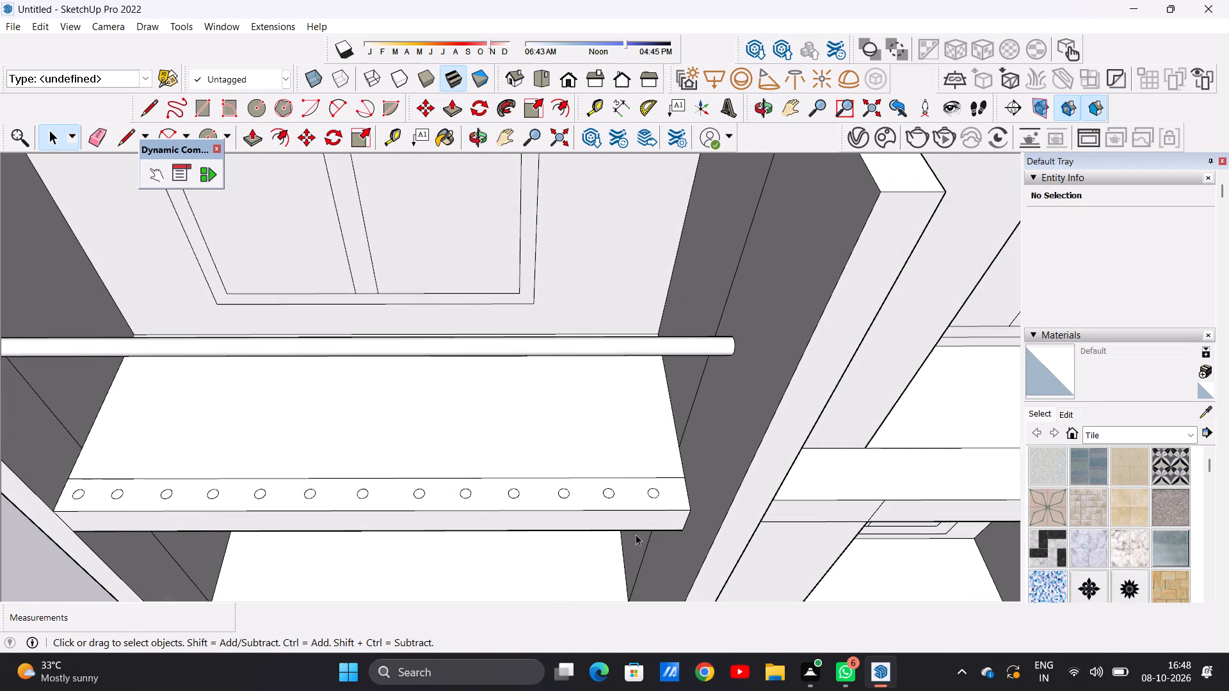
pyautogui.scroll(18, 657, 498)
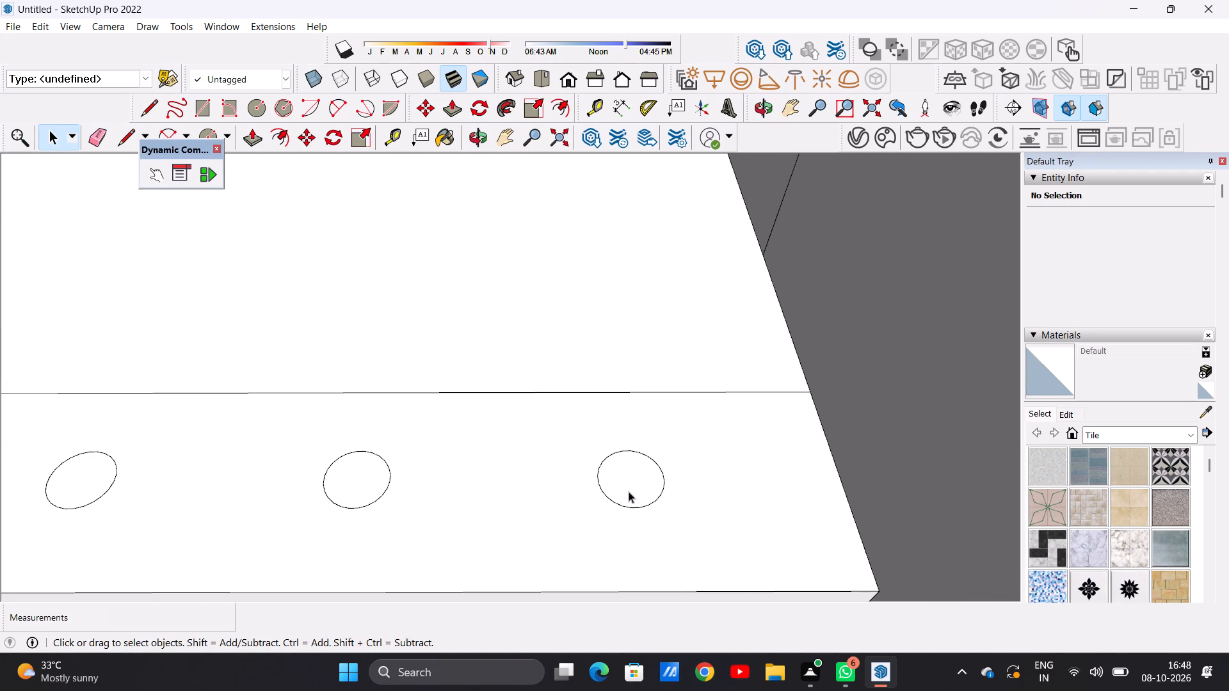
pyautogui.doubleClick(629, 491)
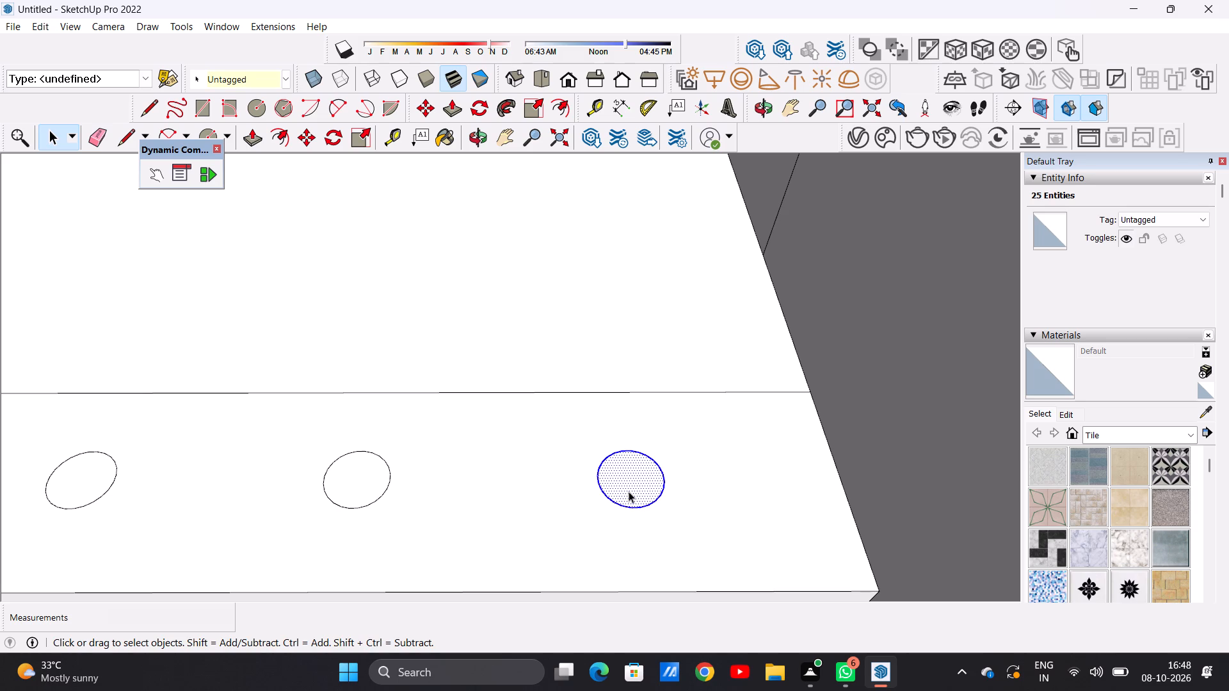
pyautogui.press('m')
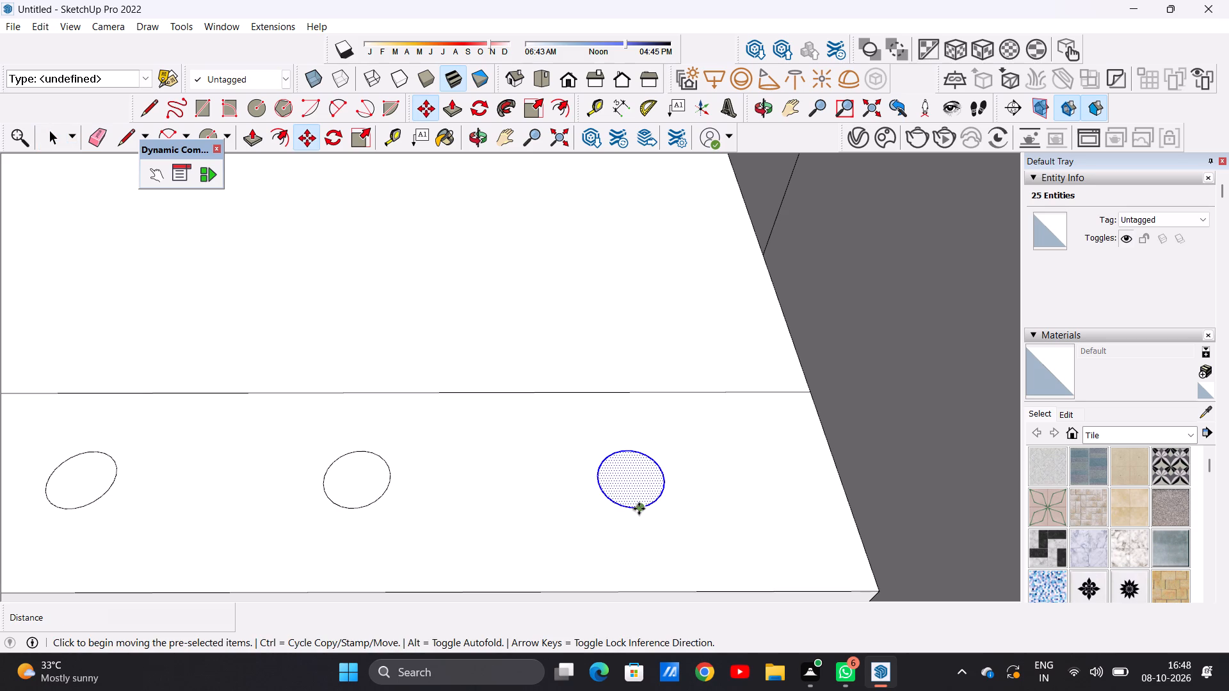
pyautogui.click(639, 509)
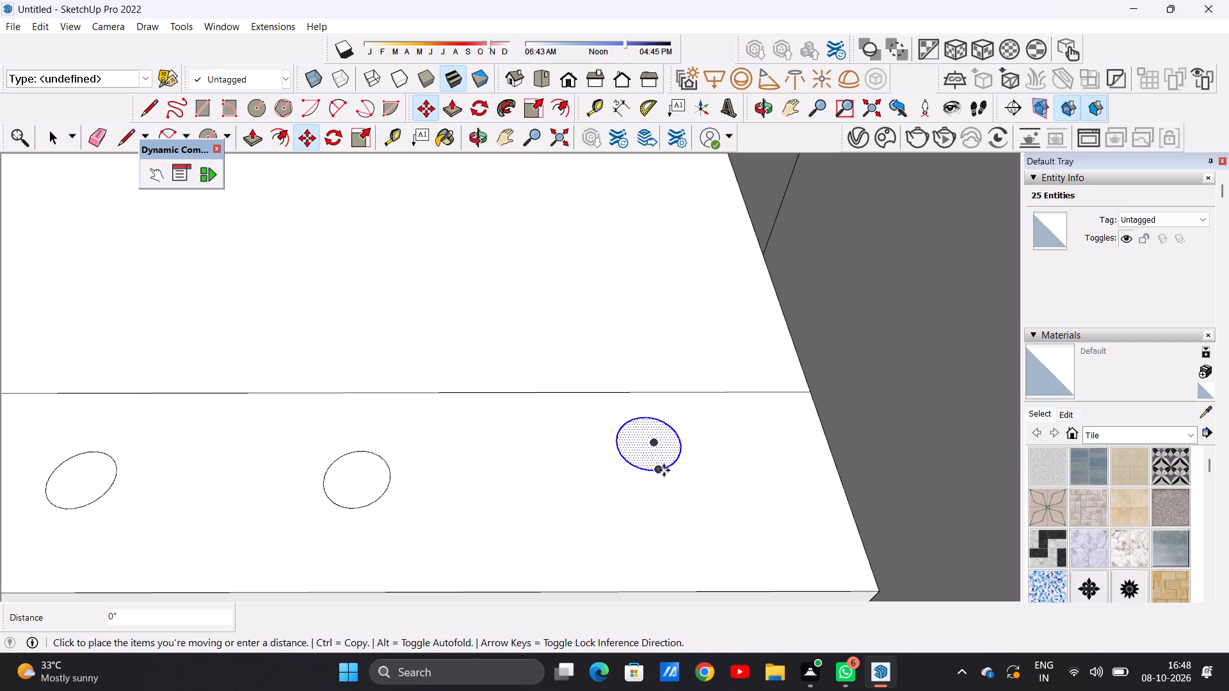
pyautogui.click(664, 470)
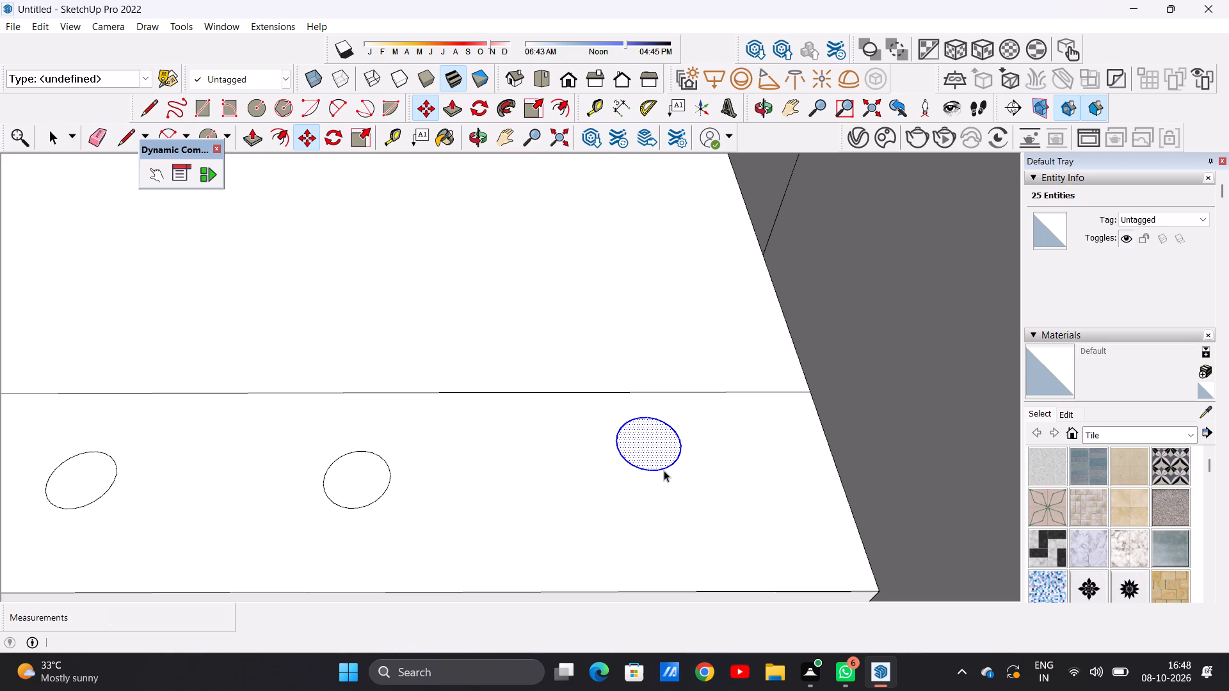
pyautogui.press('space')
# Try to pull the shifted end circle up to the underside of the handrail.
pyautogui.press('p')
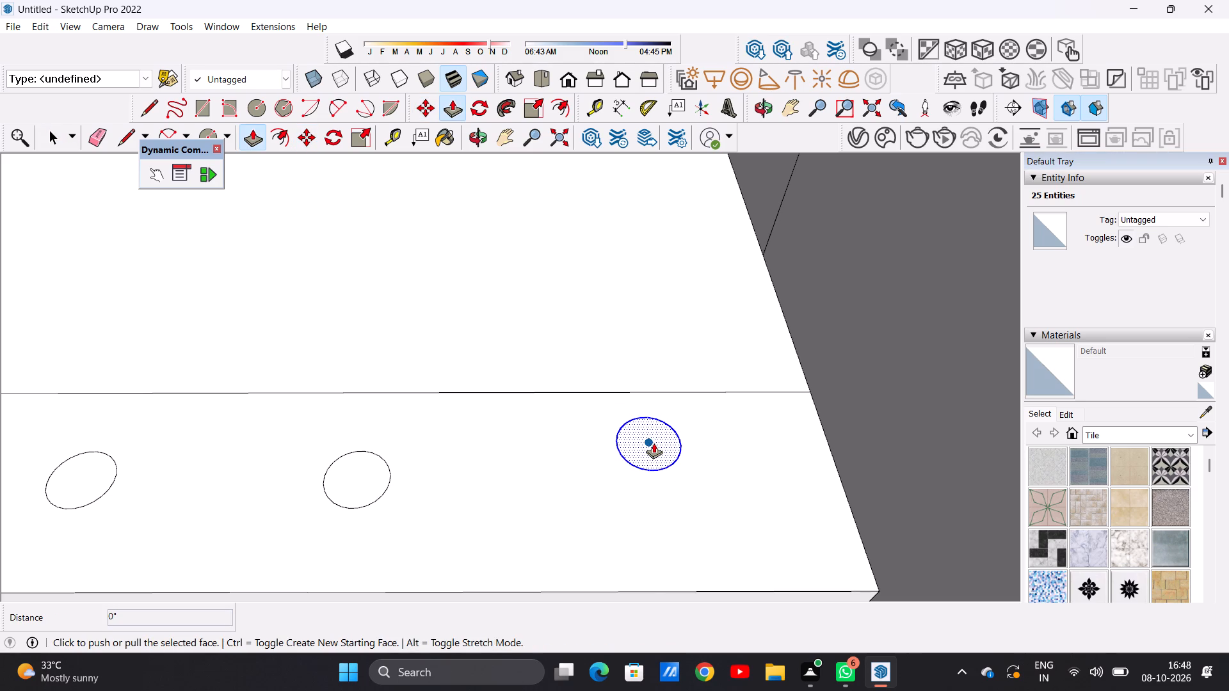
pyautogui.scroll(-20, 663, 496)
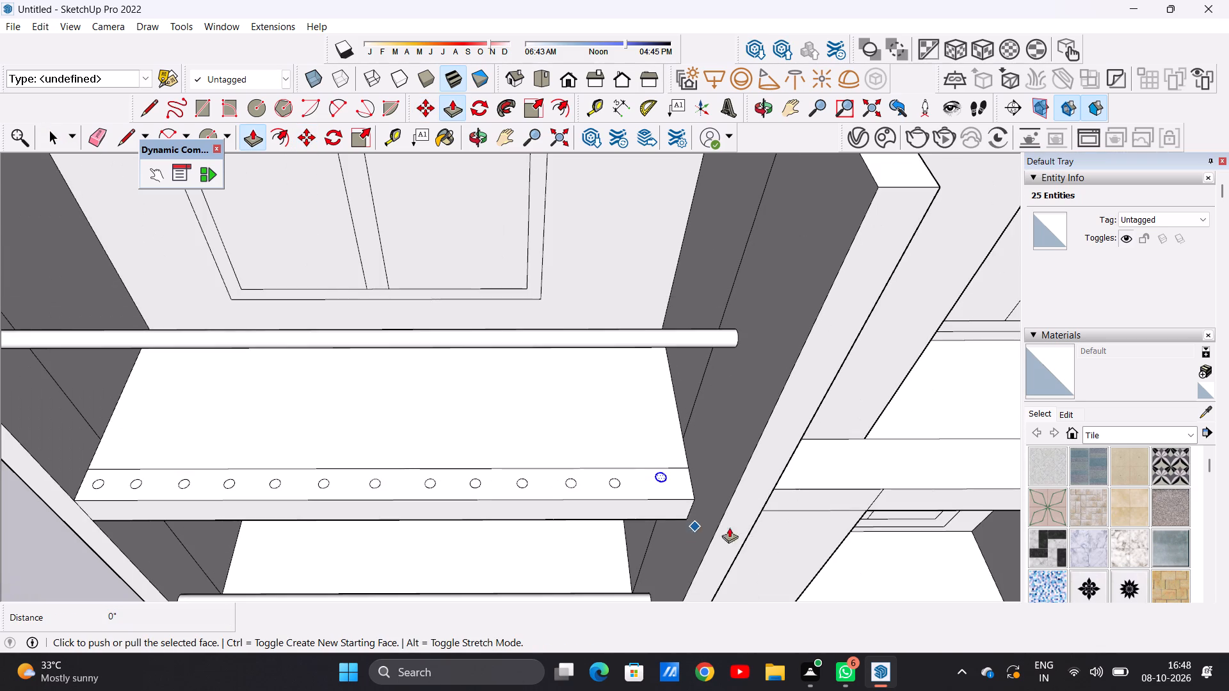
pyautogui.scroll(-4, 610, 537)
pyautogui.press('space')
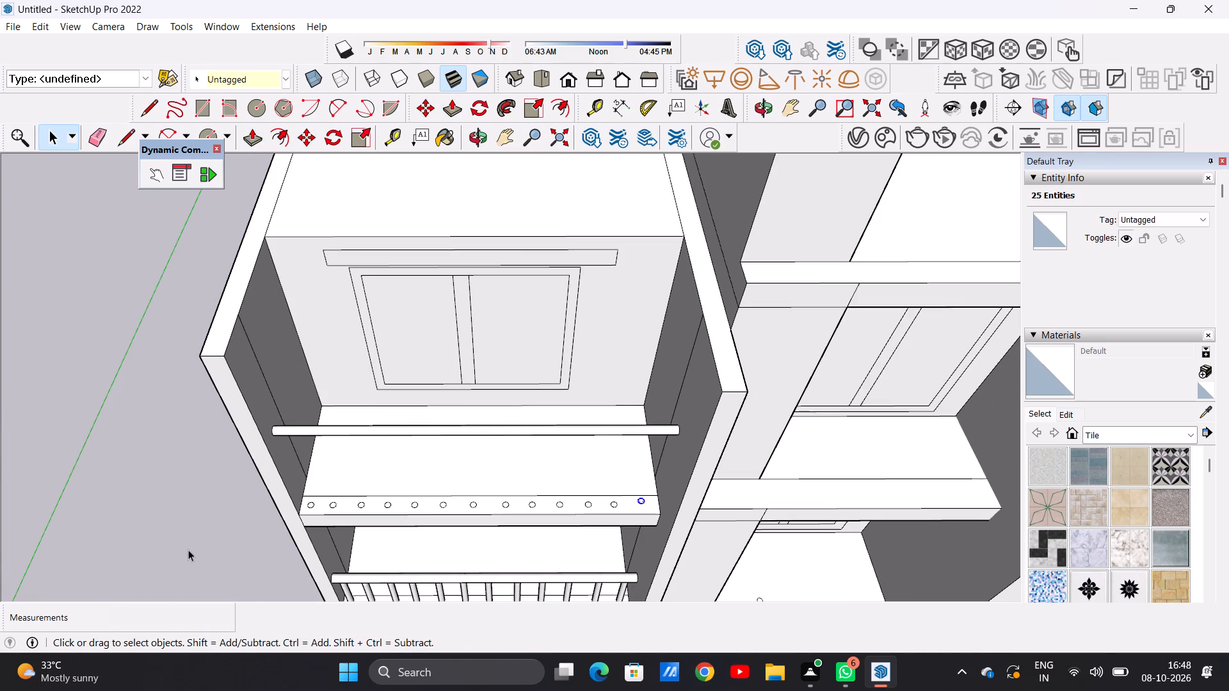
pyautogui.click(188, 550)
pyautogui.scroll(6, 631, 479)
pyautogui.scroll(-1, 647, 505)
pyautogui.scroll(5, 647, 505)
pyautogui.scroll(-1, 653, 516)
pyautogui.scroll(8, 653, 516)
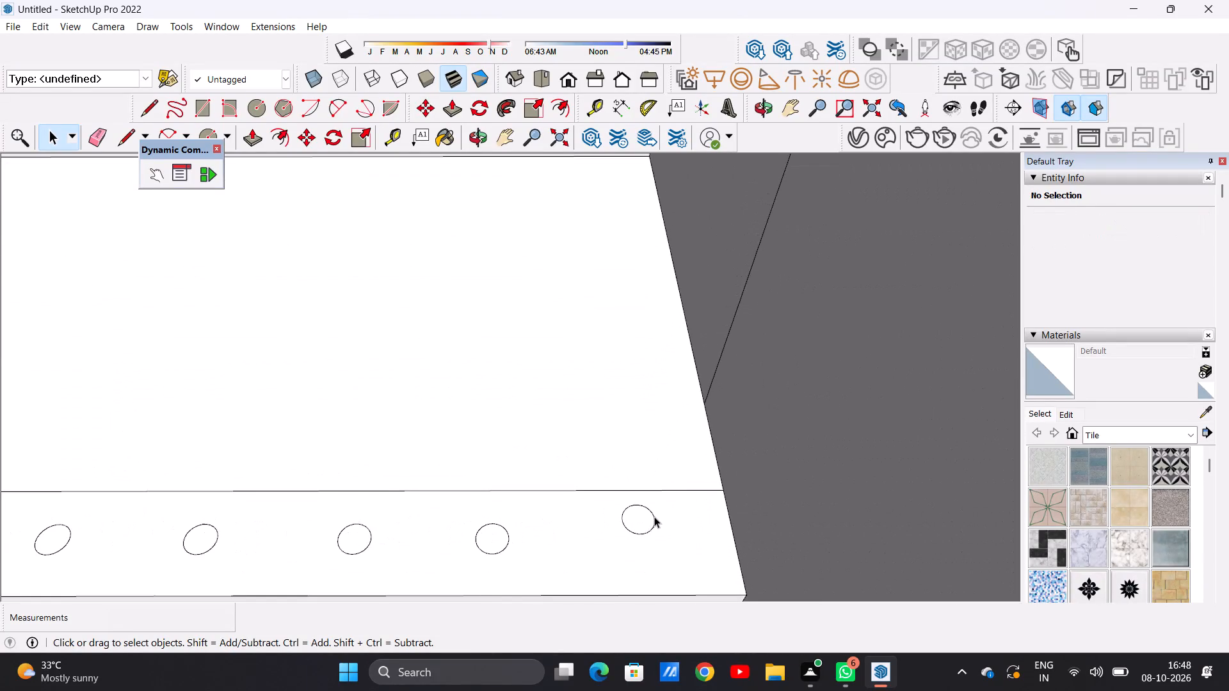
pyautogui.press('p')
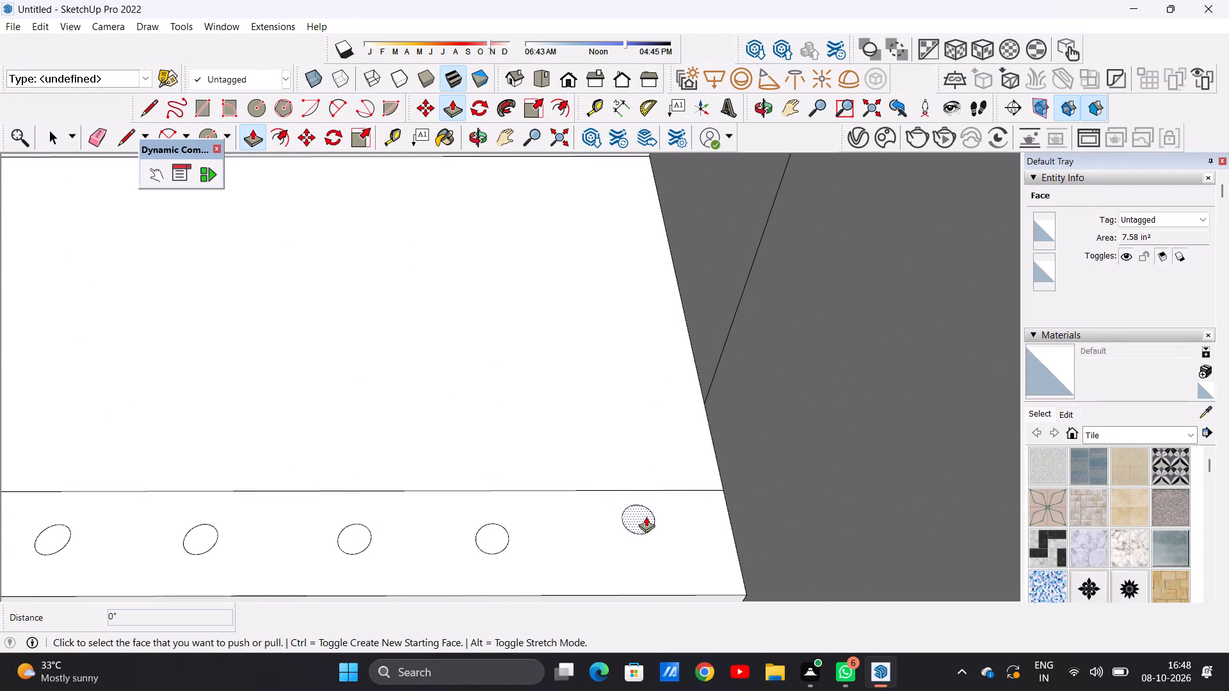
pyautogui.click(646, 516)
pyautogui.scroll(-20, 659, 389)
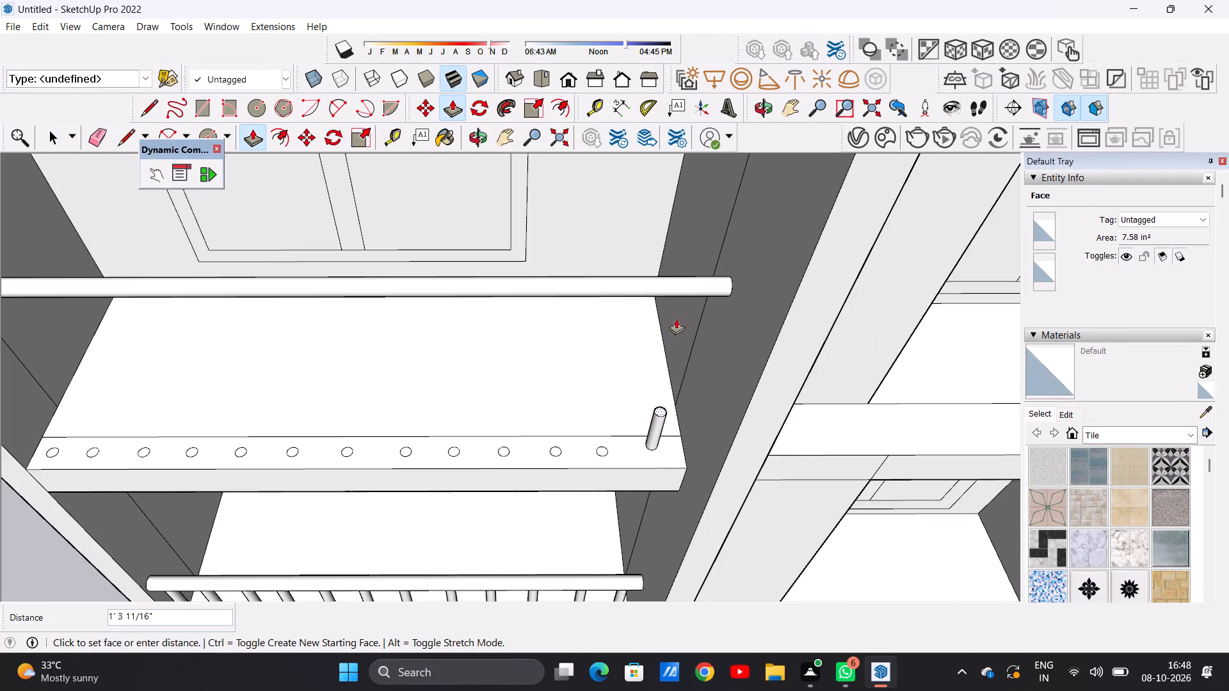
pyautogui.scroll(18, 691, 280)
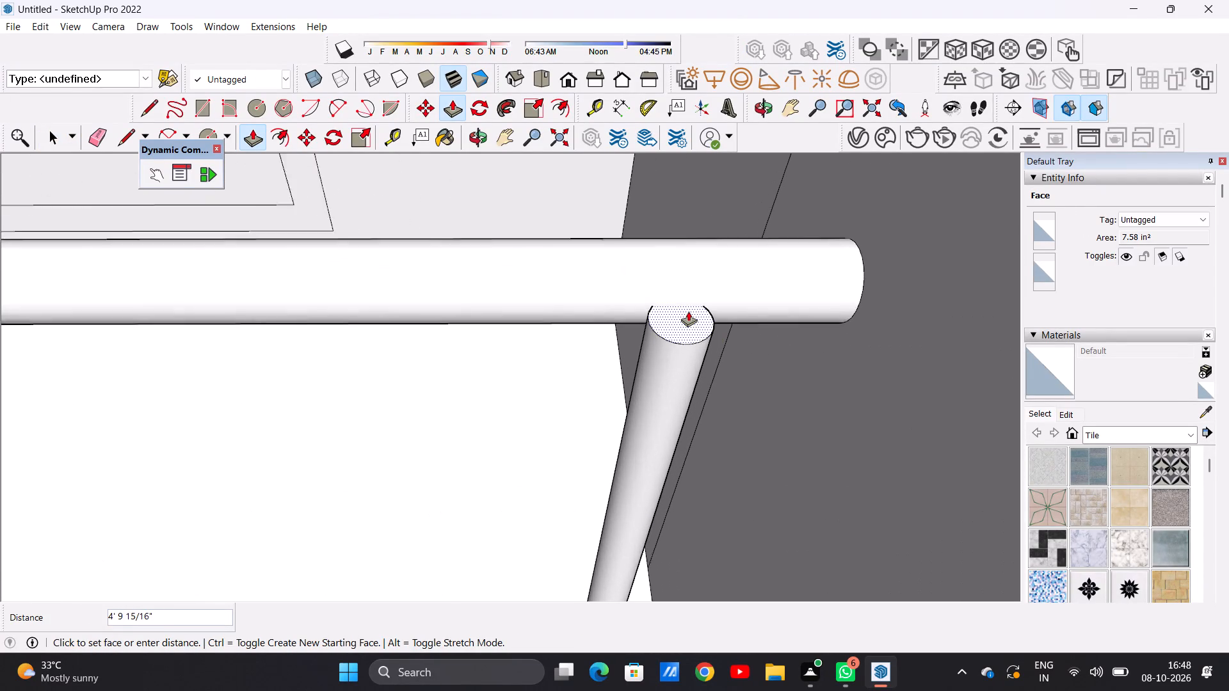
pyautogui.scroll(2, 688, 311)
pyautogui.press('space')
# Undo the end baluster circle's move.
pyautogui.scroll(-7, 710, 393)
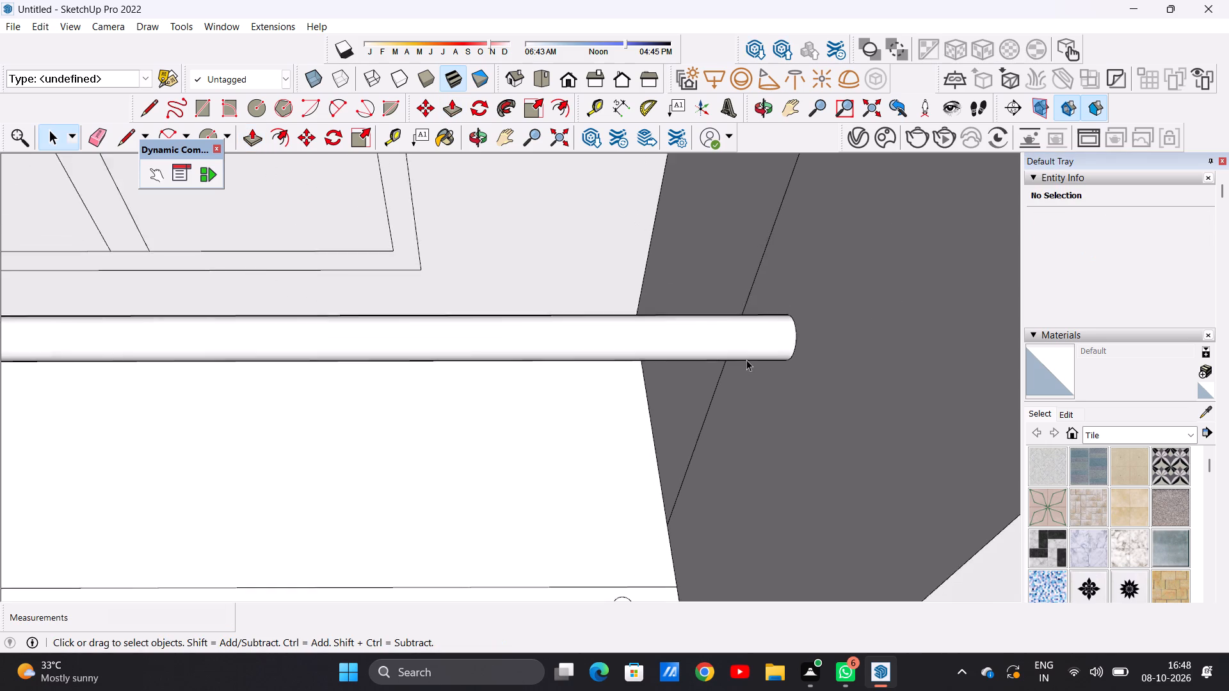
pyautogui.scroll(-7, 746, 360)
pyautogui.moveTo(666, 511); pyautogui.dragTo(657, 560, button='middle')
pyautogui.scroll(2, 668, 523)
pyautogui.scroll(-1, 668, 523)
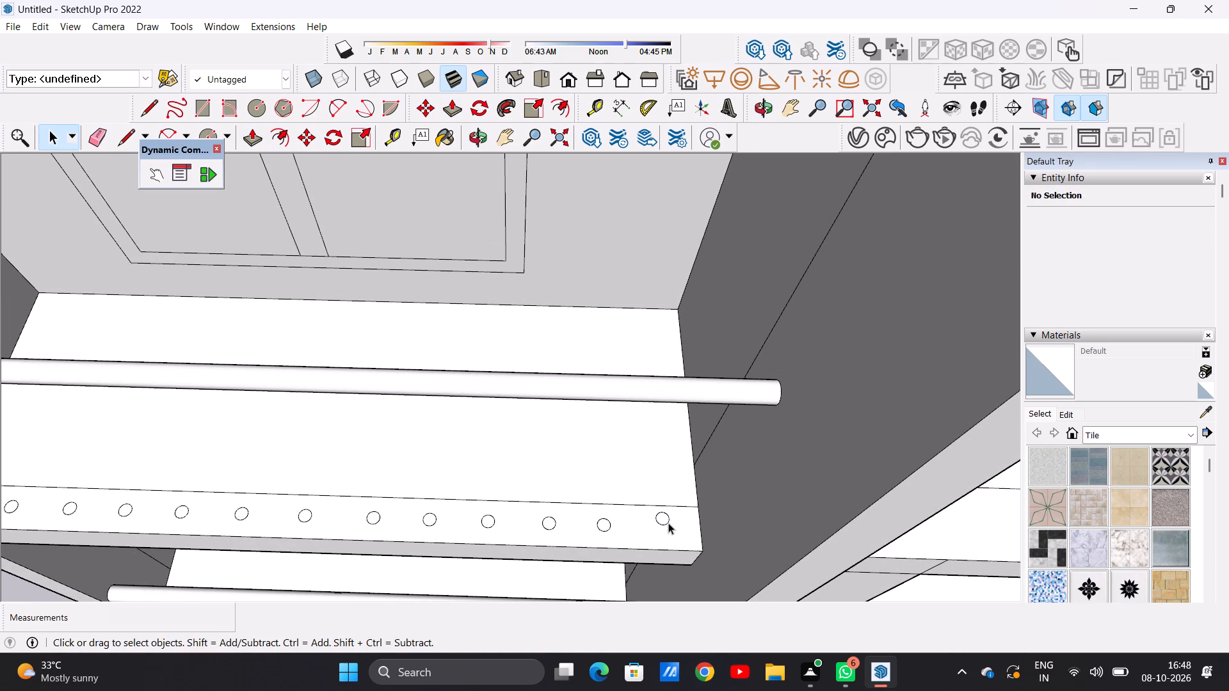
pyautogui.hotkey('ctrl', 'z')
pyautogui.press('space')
# Erase the handrail above the top storey's slab.
pyautogui.scroll(6, 769, 405)
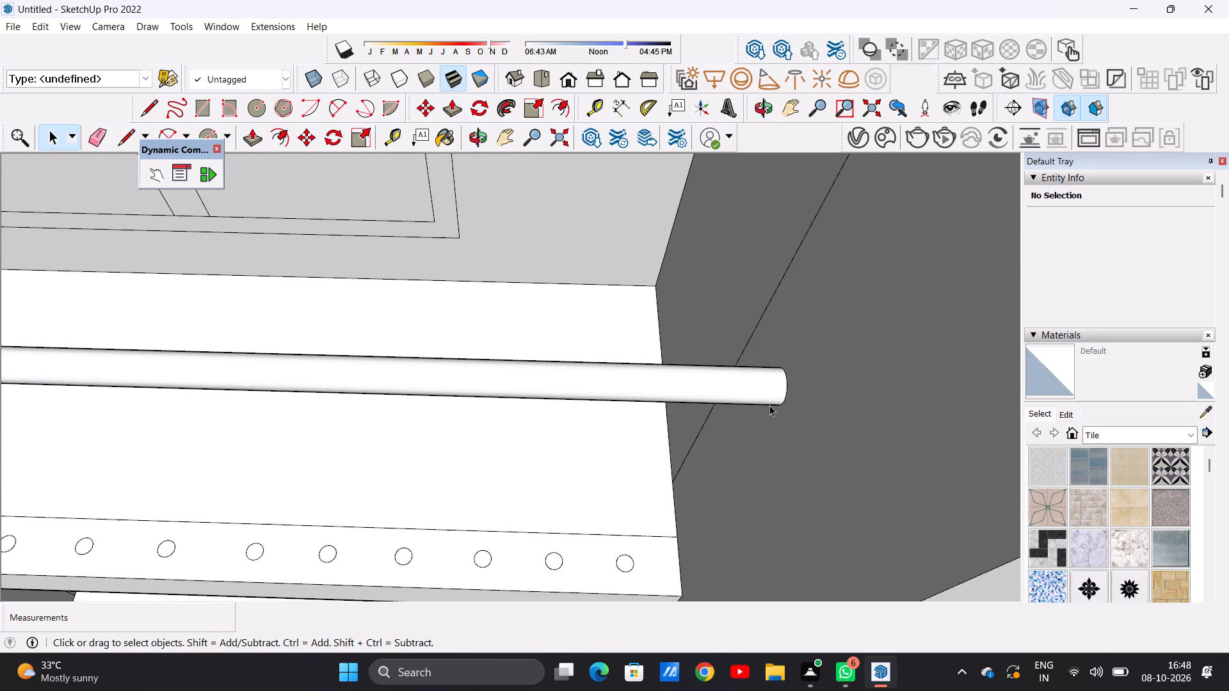
pyautogui.press('e')
pyautogui.click(785, 394)
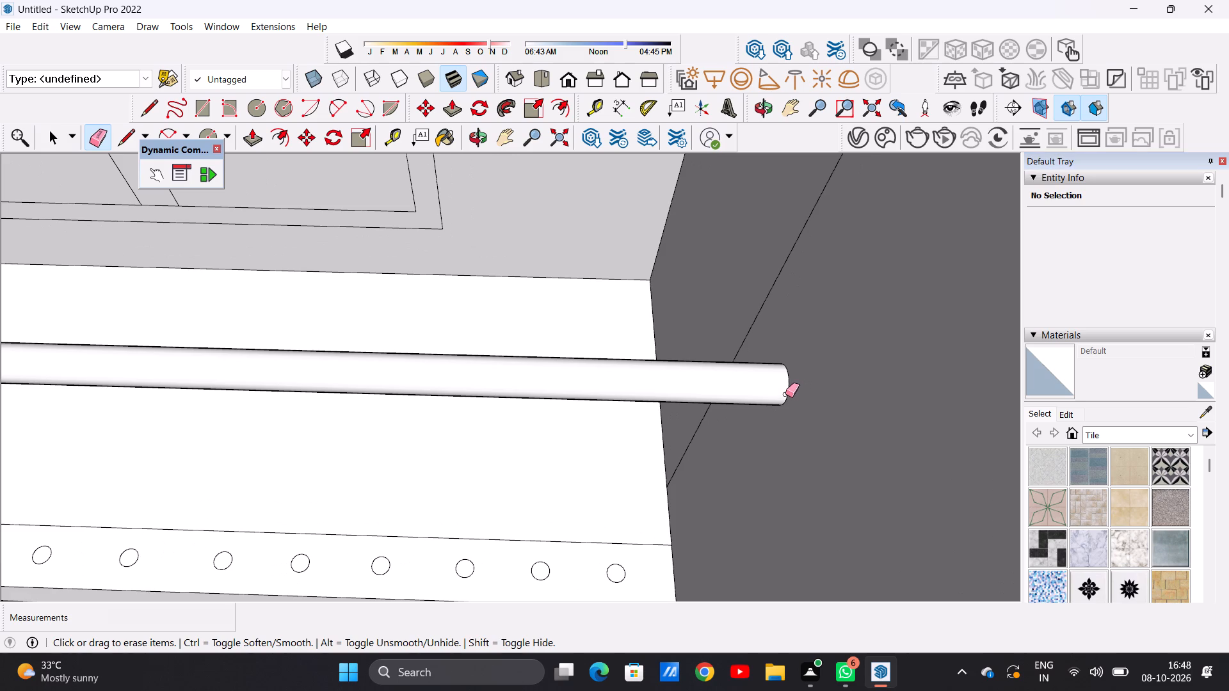
pyautogui.click(789, 383)
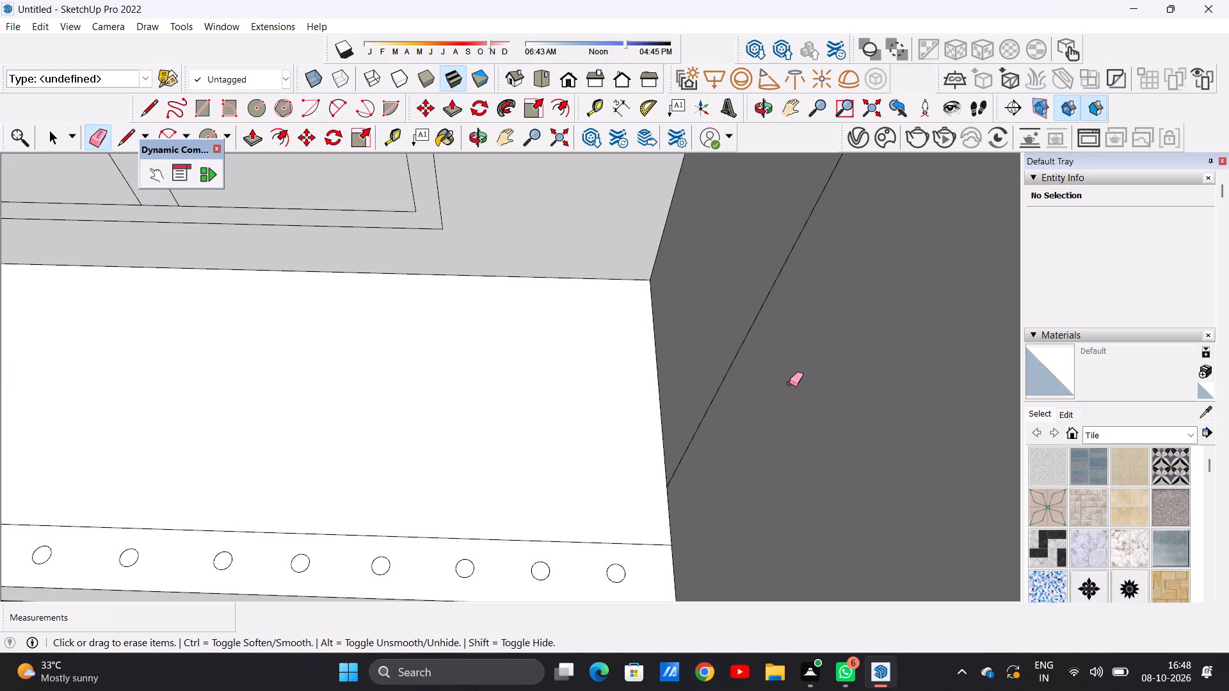
pyautogui.press('space')
# Draw a circle of about 2 11/16" radius on the top-storey side wall, above the row of baluster circles and below the existing wall hole.
pyautogui.scroll(-20, 773, 525)
pyautogui.scroll(-2, 773, 525)
pyautogui.moveTo(639, 467); pyautogui.dragTo(572, 438, button='middle')
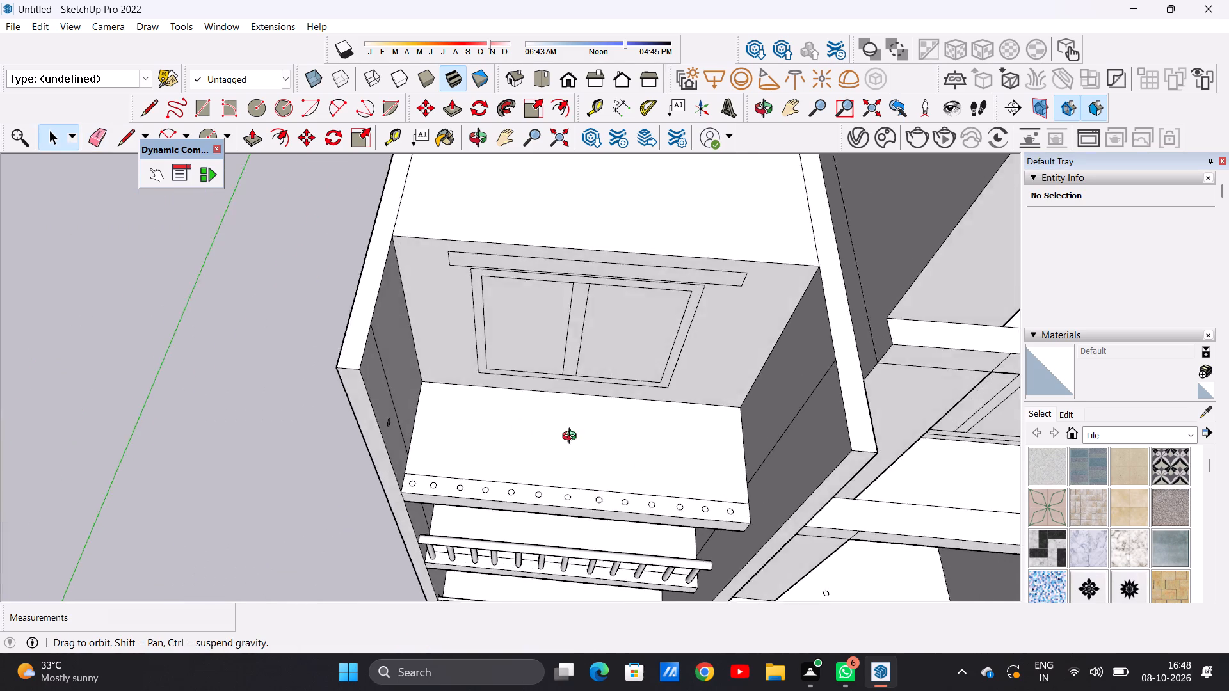
pyautogui.moveTo(572, 438); pyautogui.dragTo(436, 354, button='middle')
pyautogui.scroll(3, 307, 241)
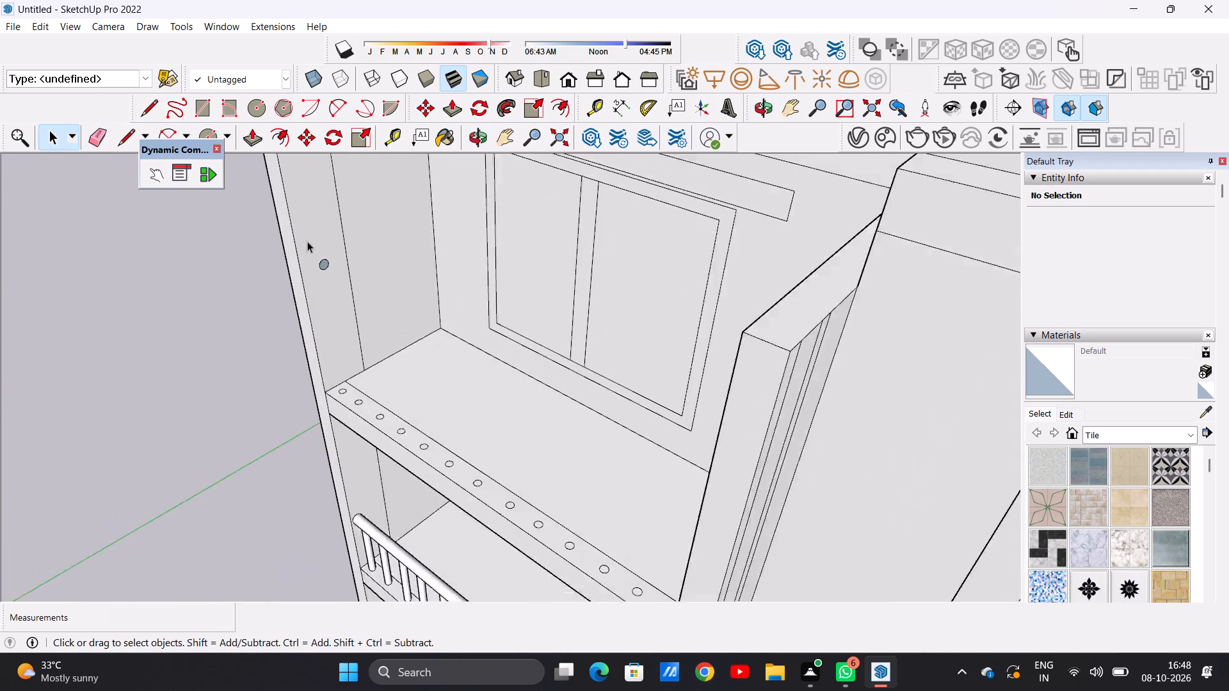
pyautogui.scroll(18, 307, 241)
pyautogui.scroll(-9, 338, 341)
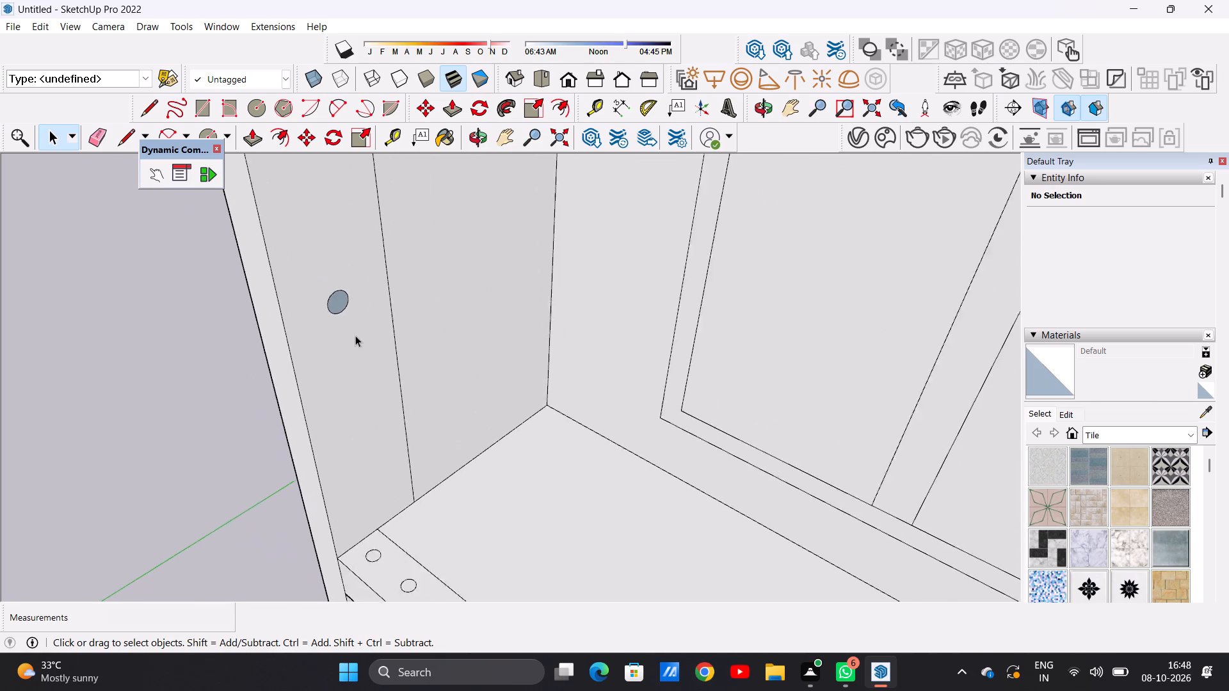
pyautogui.scroll(-6, 355, 335)
pyautogui.moveTo(373, 376); pyautogui.dragTo(247, 304, button='middle')
pyautogui.scroll(6, 344, 374)
pyautogui.scroll(4, 367, 441)
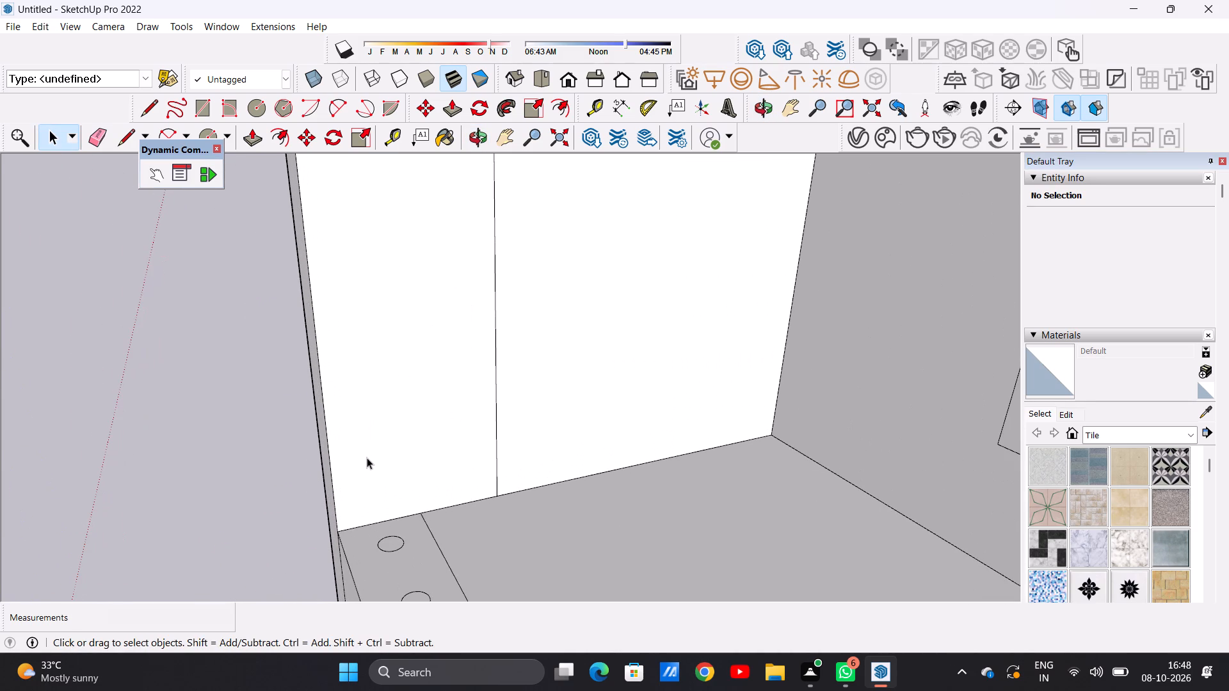
pyautogui.press('c')
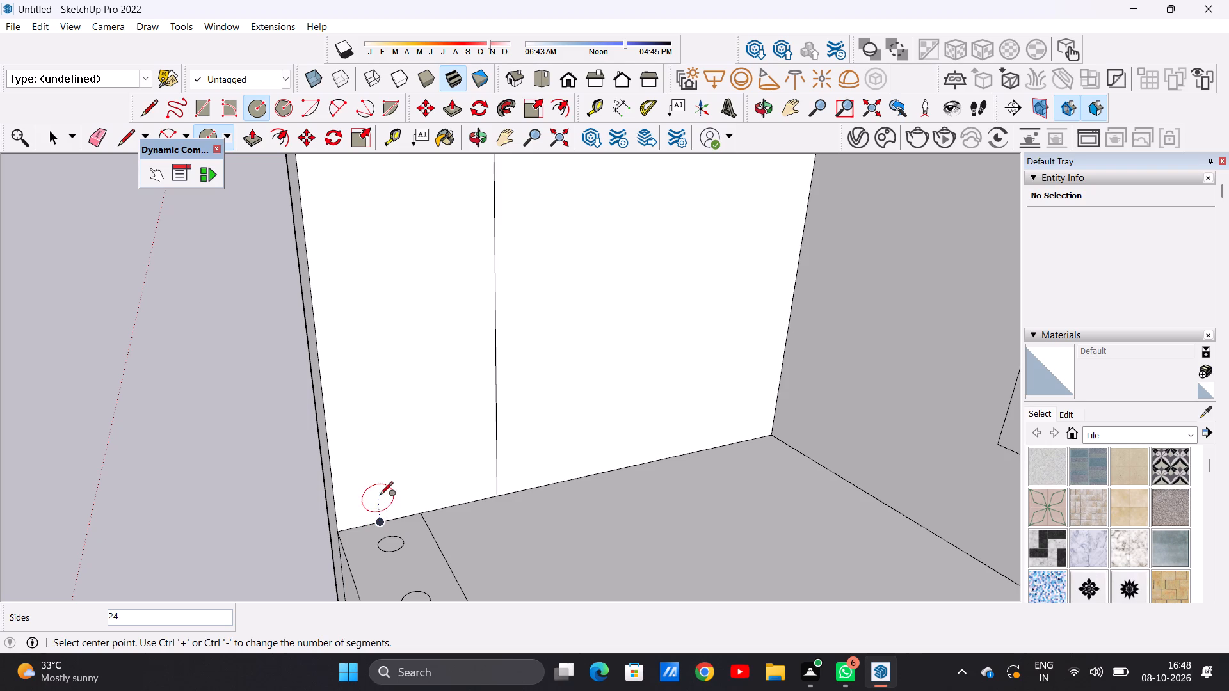
pyautogui.scroll(-5, 349, 401)
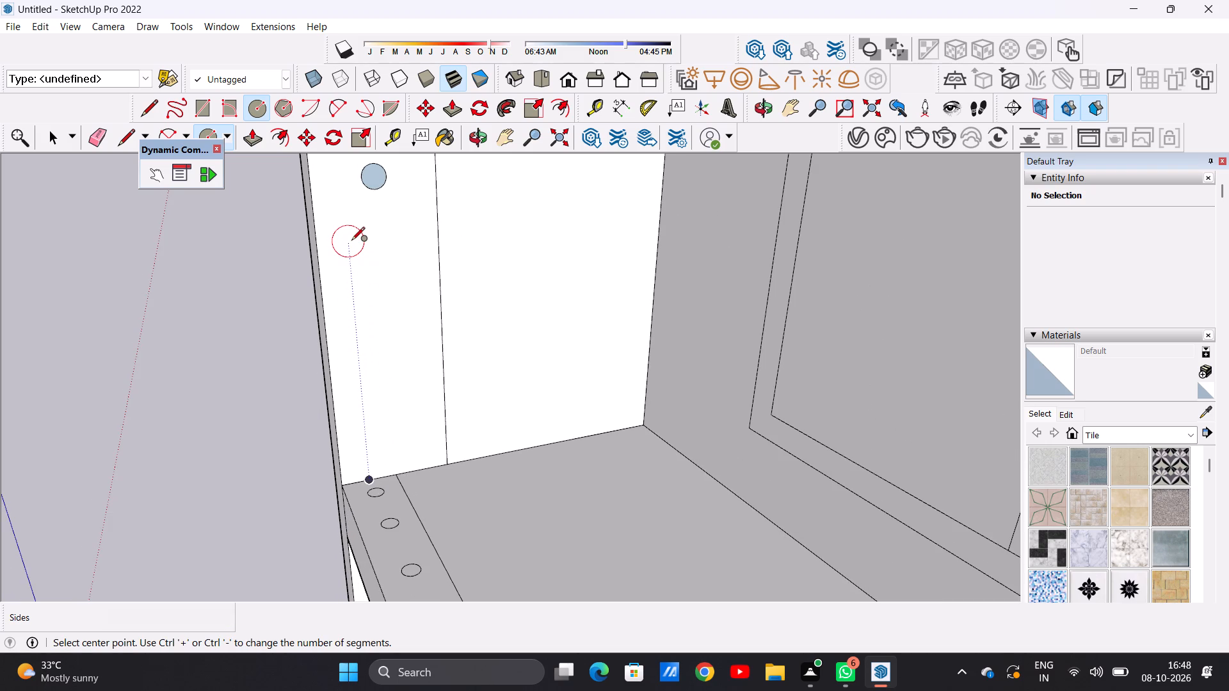
pyautogui.click(349, 288)
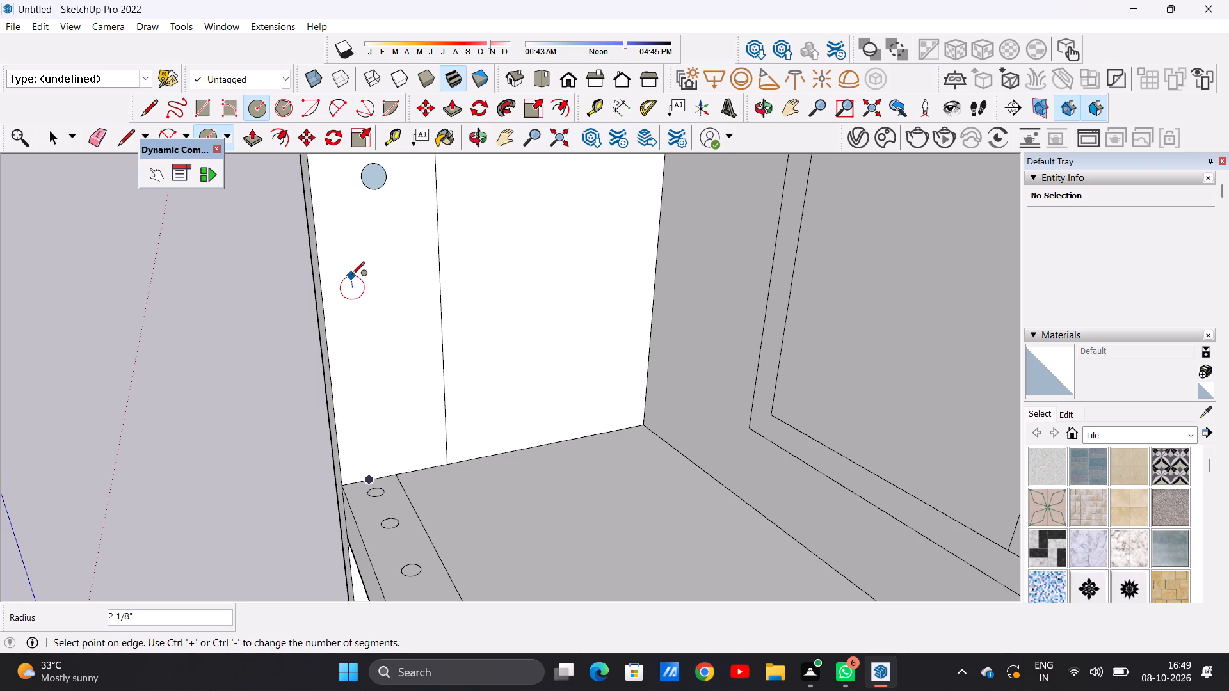
pyautogui.click(352, 273)
pyautogui.press('space')
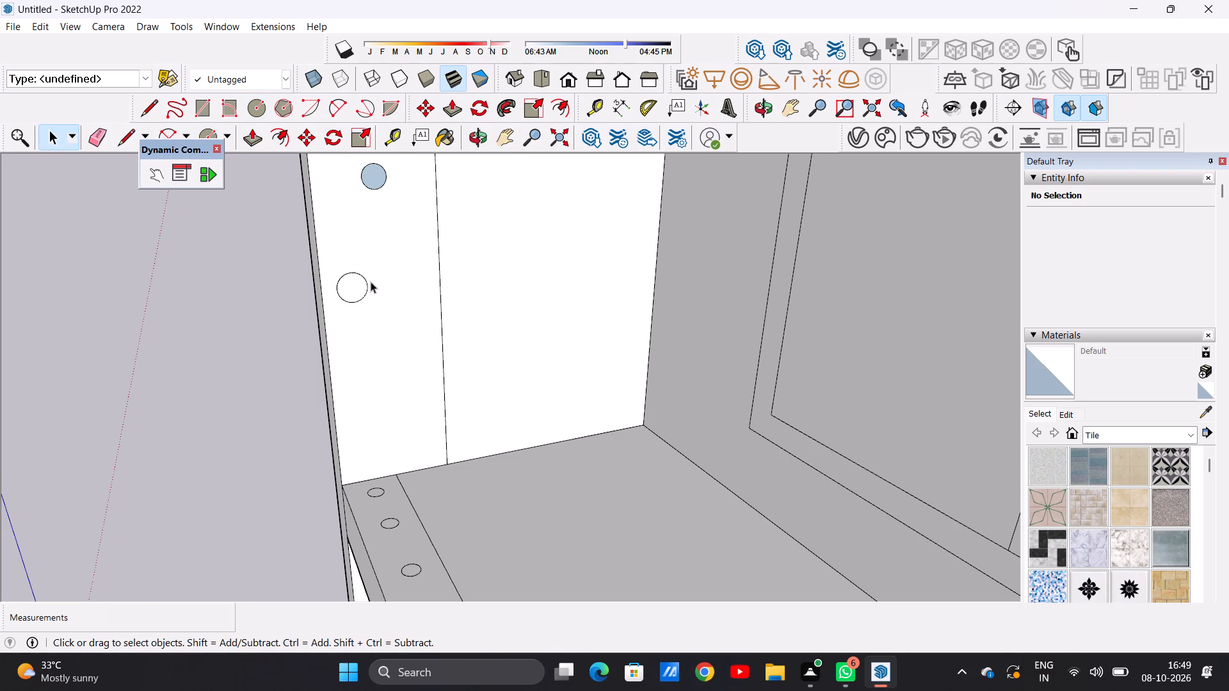
# Push/Pull the new circle across the balcony to the opposite side wall as a handrail about 15' 9/16" long.
pyautogui.press('p')
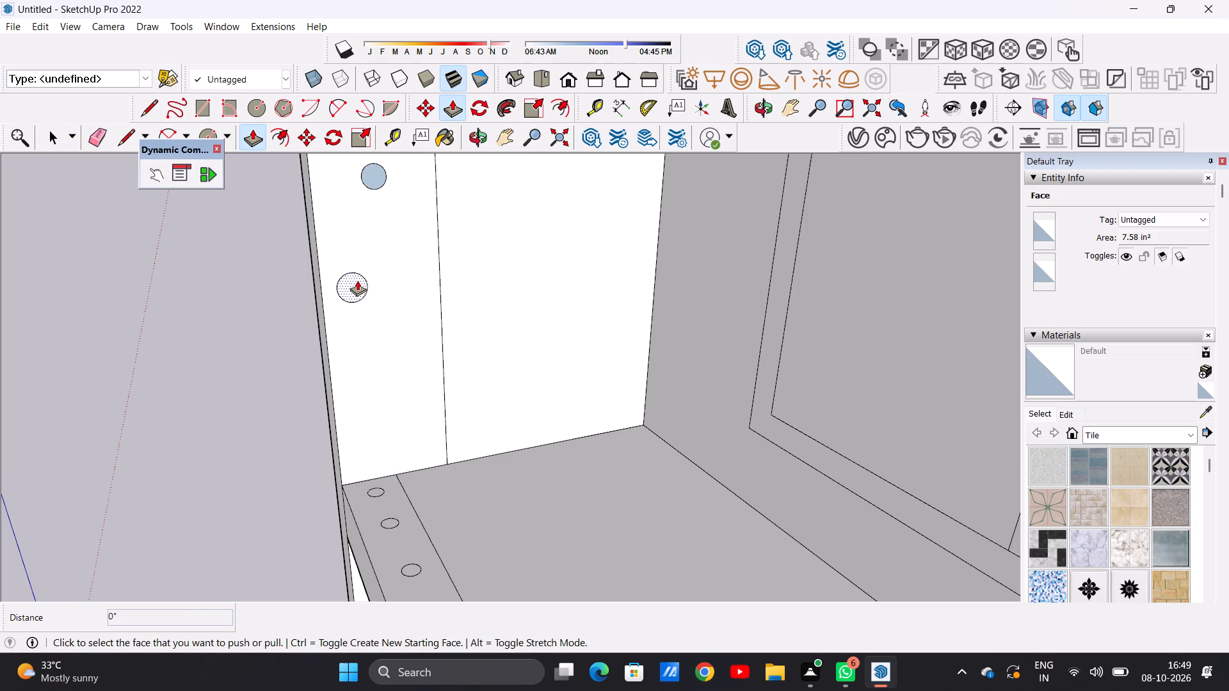
pyautogui.click(357, 280)
pyautogui.scroll(-17, 516, 381)
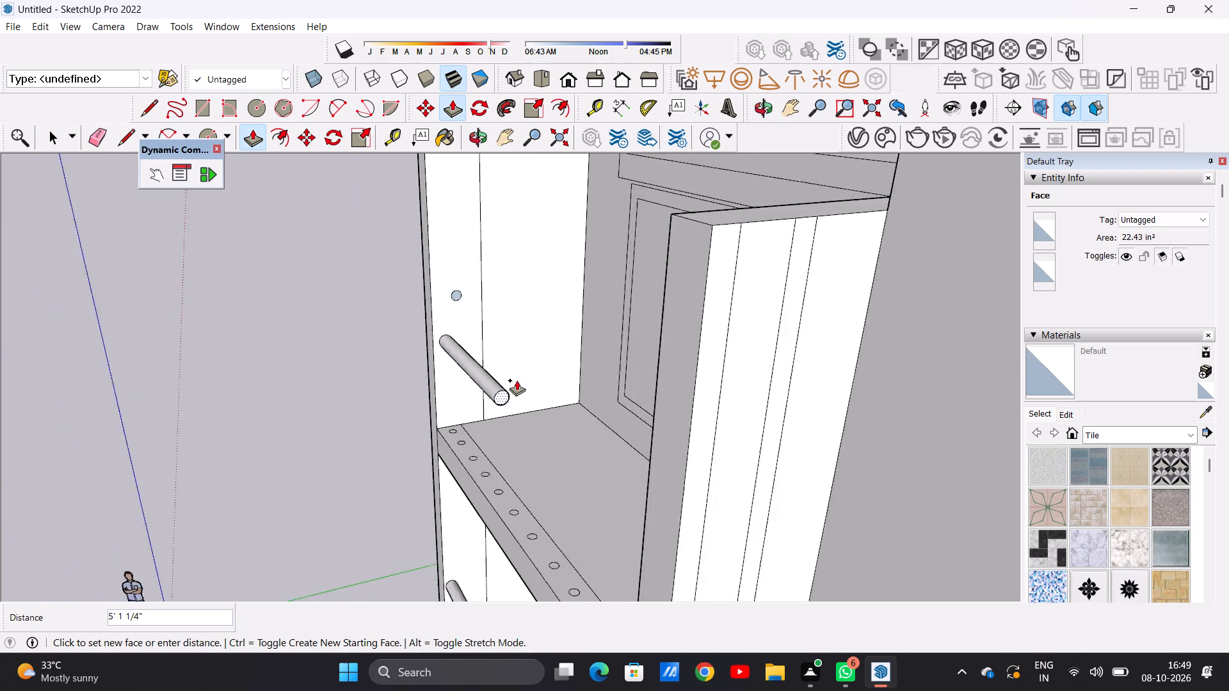
pyautogui.scroll(-8, 517, 380)
pyautogui.moveTo(485, 401); pyautogui.dragTo(807, 361, button='middle')
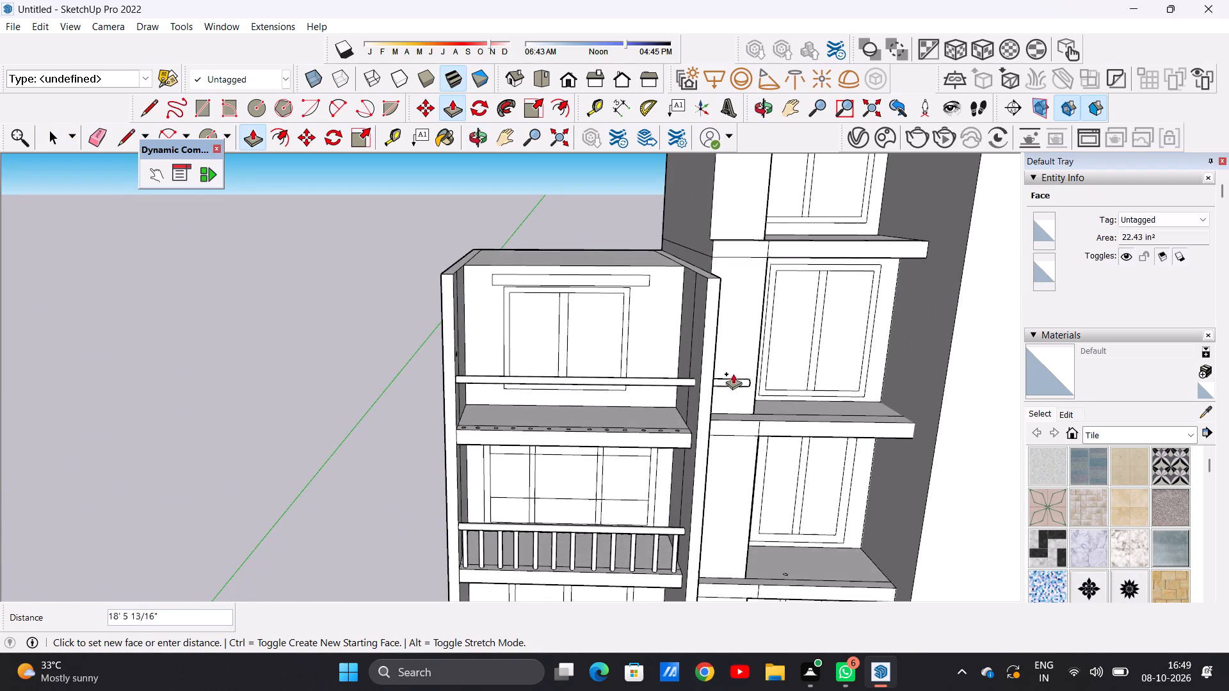
pyautogui.scroll(1, 719, 383)
pyautogui.scroll(-1, 714, 388)
pyautogui.scroll(15, 712, 390)
pyautogui.scroll(6, 679, 377)
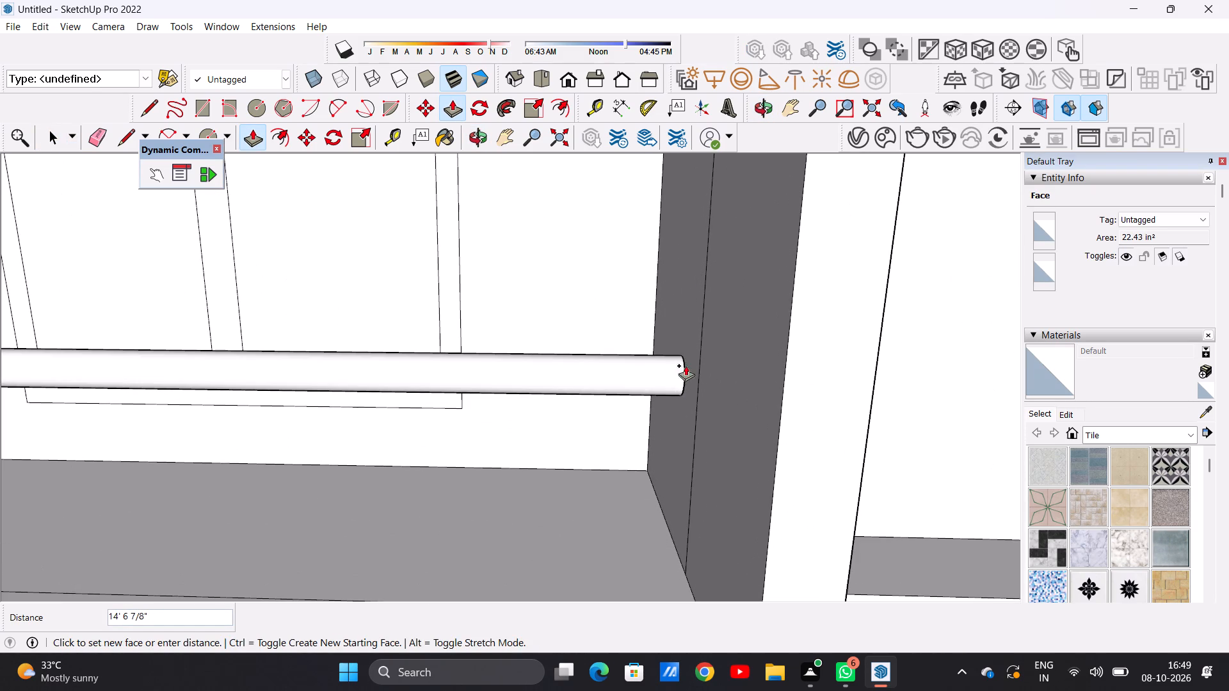
pyautogui.click(730, 320)
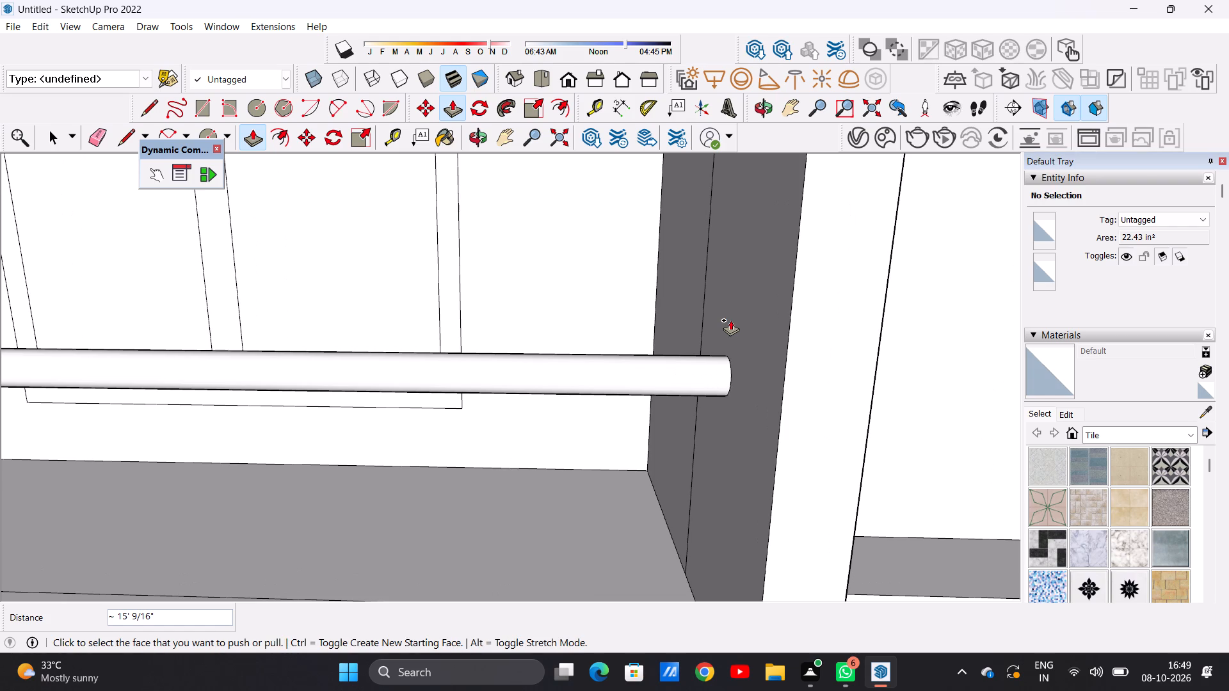
pyautogui.press('space')
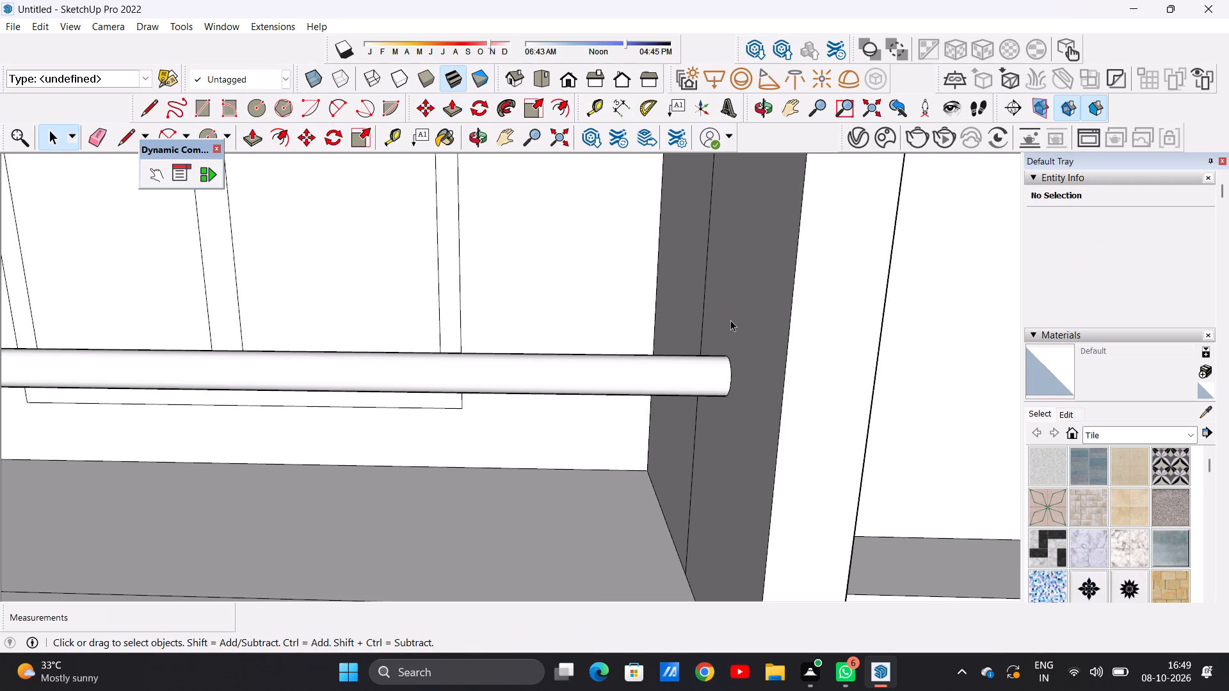
pyautogui.press('space')
# Pull the end baluster circle beside the main block up into the handrail, about 3' 3 5/8" high.
pyautogui.press('p')
pyautogui.scroll(-8, 597, 408)
pyautogui.moveTo(608, 522); pyautogui.dragTo(625, 592, button='middle')
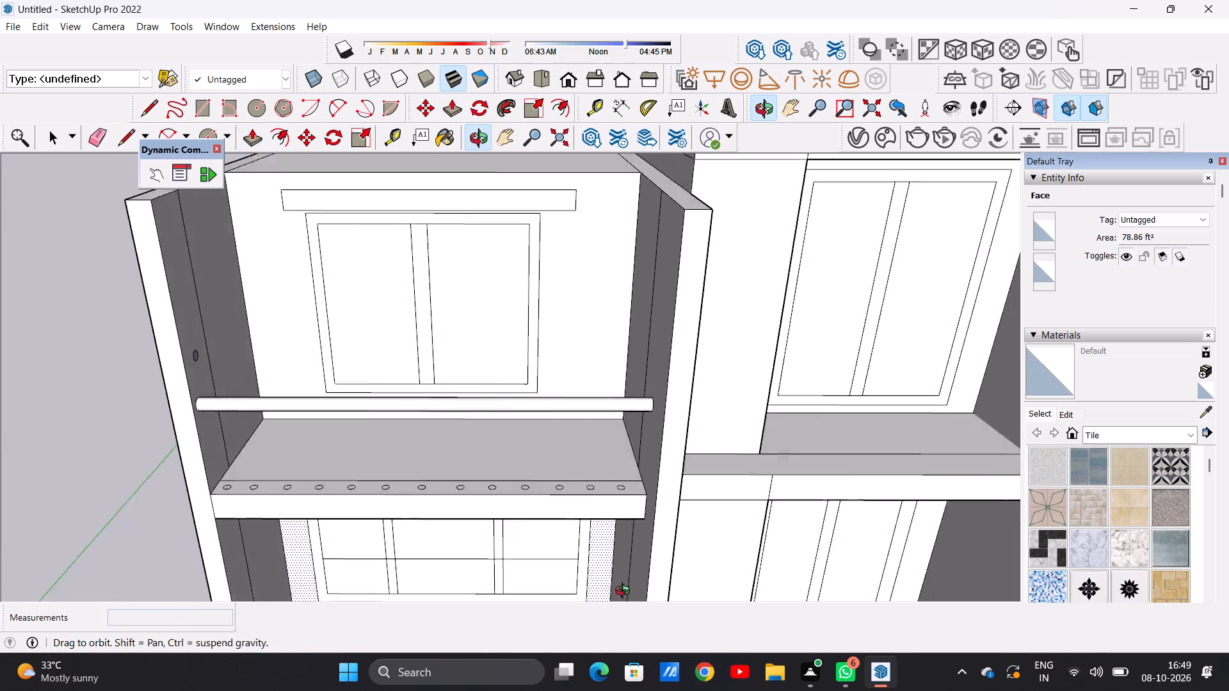
pyautogui.moveTo(625, 592); pyautogui.dragTo(627, 662, button='middle')
pyautogui.scroll(18, 622, 489)
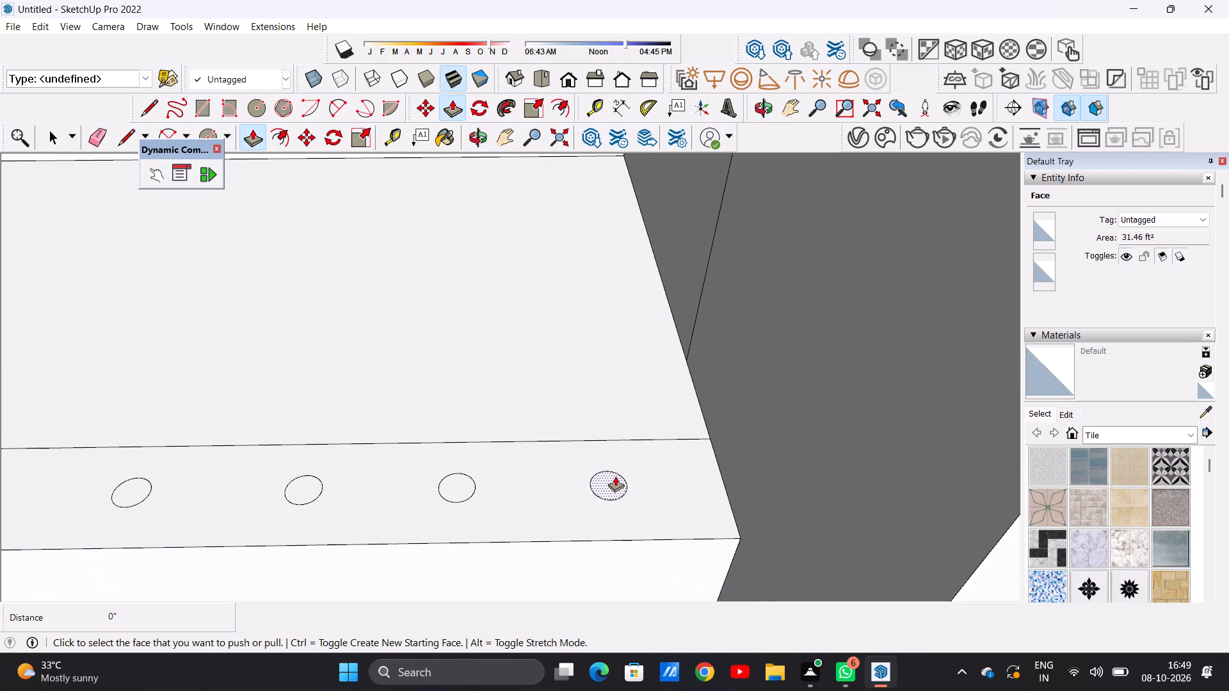
pyautogui.click(615, 476)
pyautogui.scroll(-15, 614, 365)
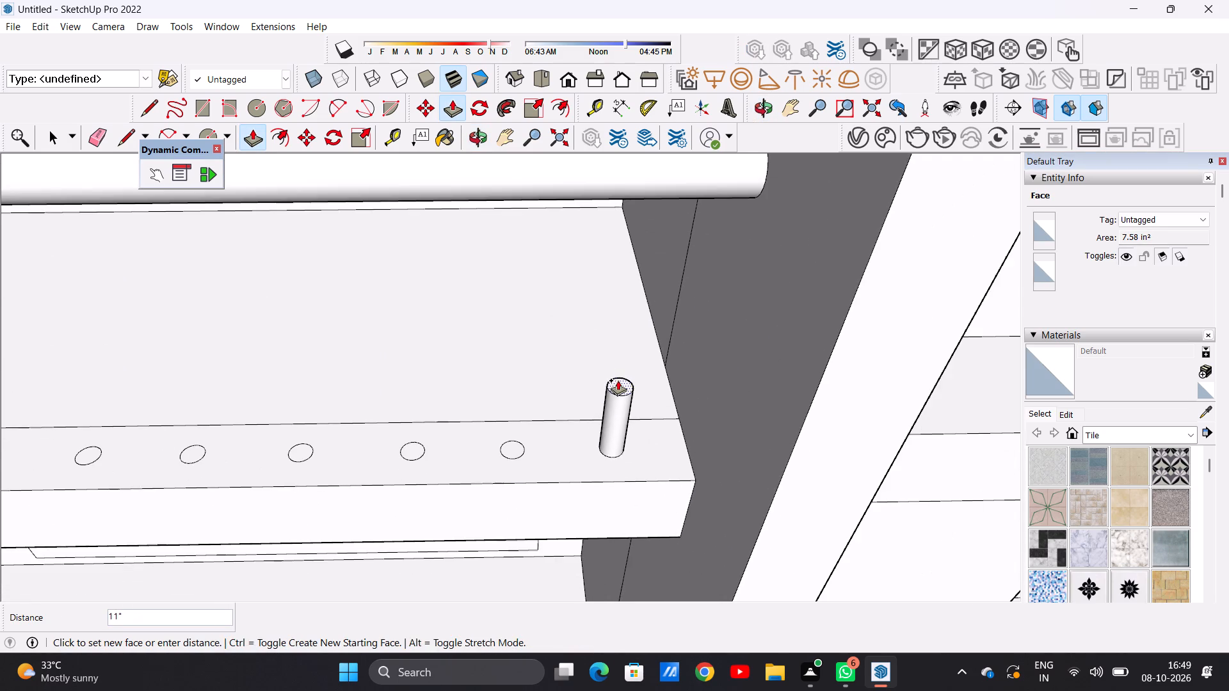
pyautogui.scroll(-10, 632, 255)
pyautogui.scroll(7, 651, 228)
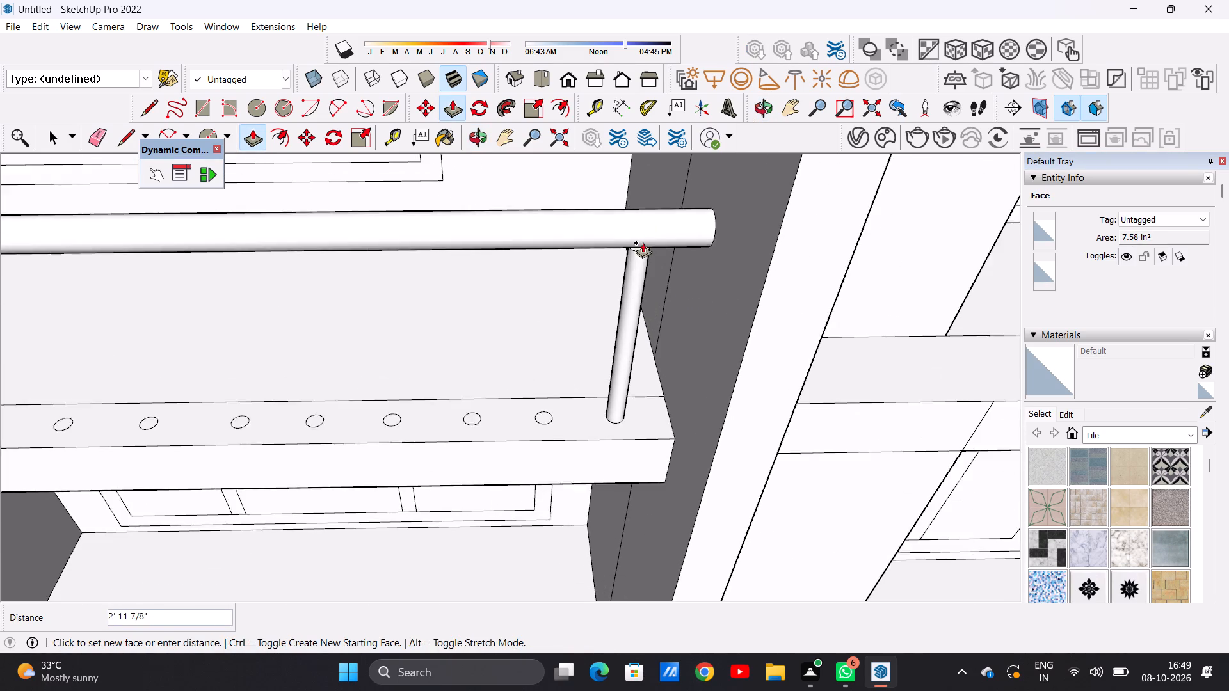
pyautogui.scroll(5, 643, 242)
pyautogui.scroll(-1, 643, 242)
pyautogui.scroll(1, 643, 242)
pyautogui.scroll(-1, 643, 242)
pyautogui.scroll(1, 643, 242)
pyautogui.click(638, 223)
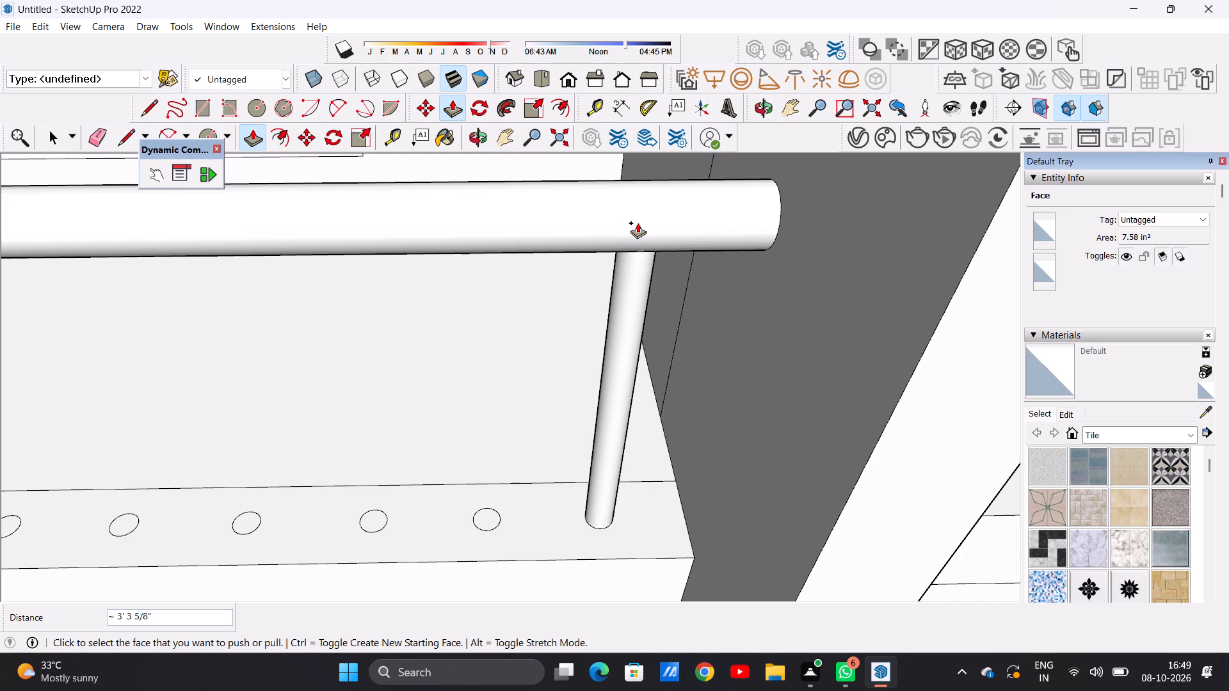
pyautogui.press('space')
# Examine the new handrail and end baluster from the side and front to check how they line up.
pyautogui.scroll(-12, 616, 303)
pyautogui.moveTo(268, 289); pyautogui.dragTo(546, 288, button='middle')
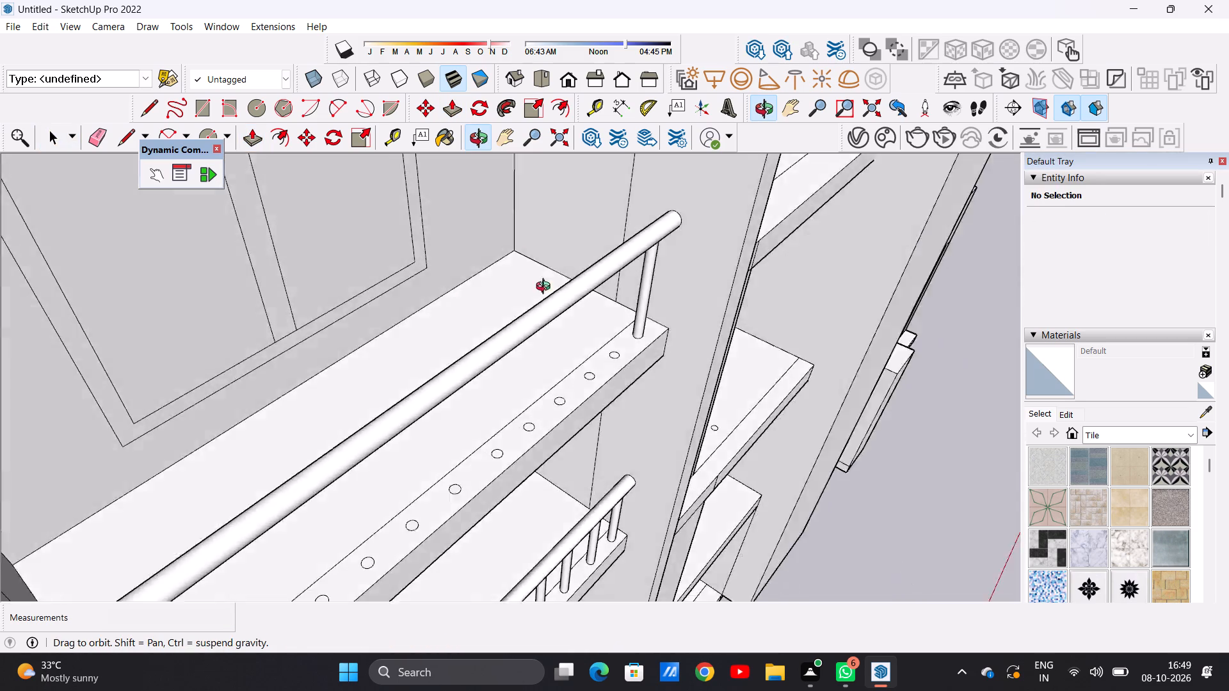
pyautogui.moveTo(546, 288); pyautogui.dragTo(575, 280, button='middle')
pyautogui.scroll(6, 577, 248)
pyautogui.moveTo(576, 248); pyautogui.dragTo(666, 241, button='middle')
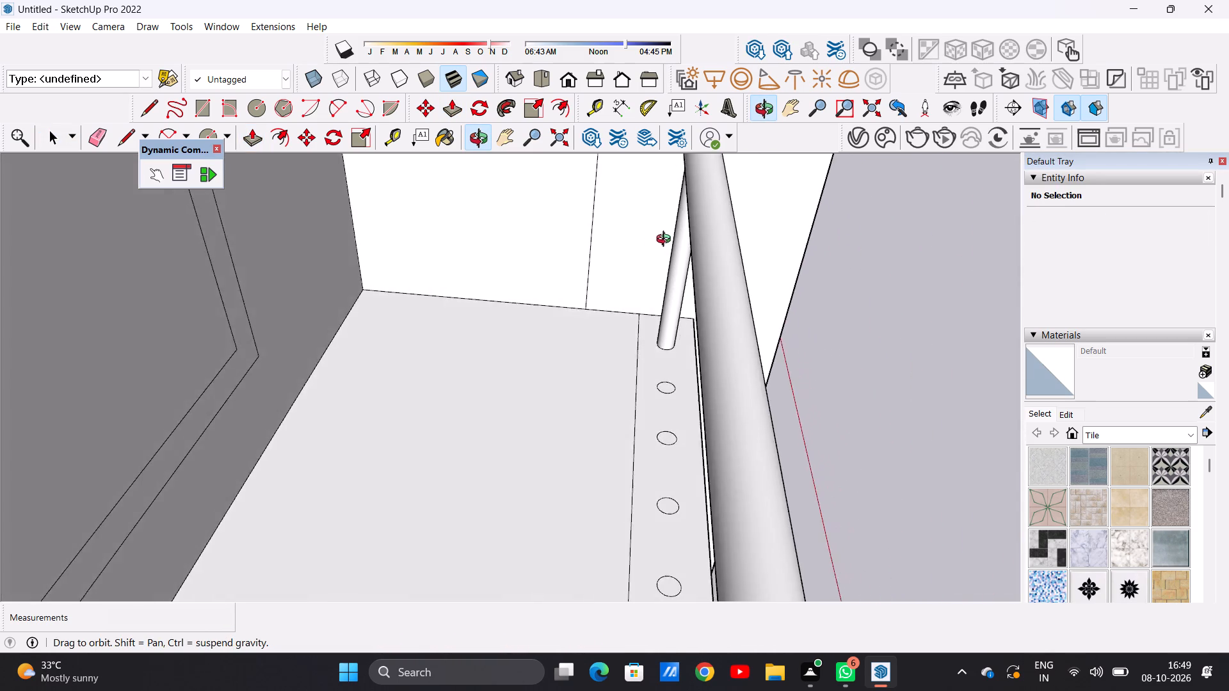
pyautogui.moveTo(666, 241); pyautogui.dragTo(638, 242, button='middle')
pyautogui.scroll(1, 638, 242)
pyautogui.scroll(-15, 653, 293)
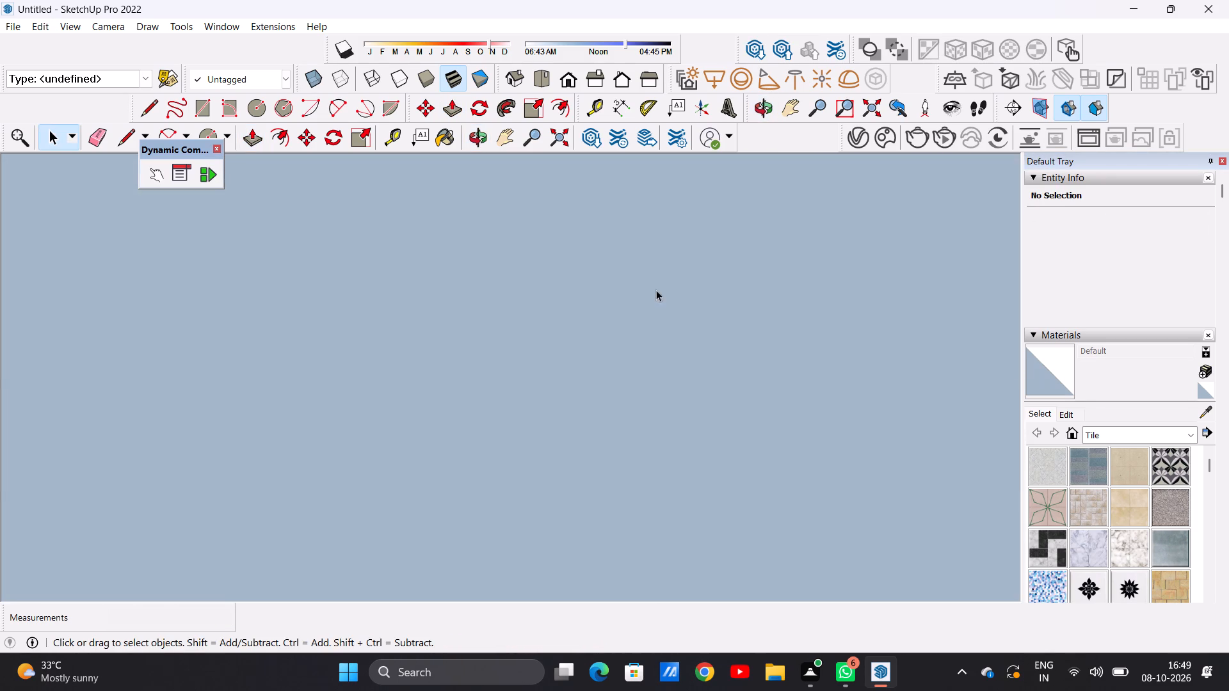
pyautogui.scroll(-20, 656, 290)
pyautogui.scroll(-20, 656, 290)
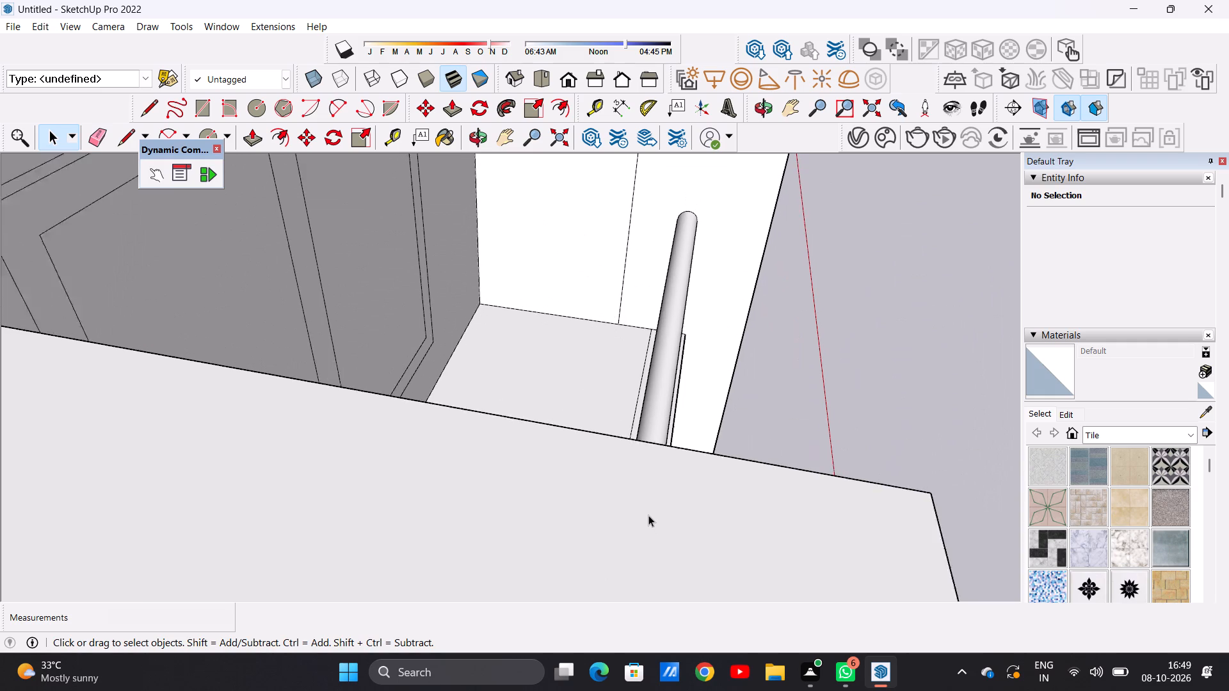
pyautogui.scroll(-20, 648, 515)
pyautogui.moveTo(716, 431); pyautogui.dragTo(394, 337, button='middle')
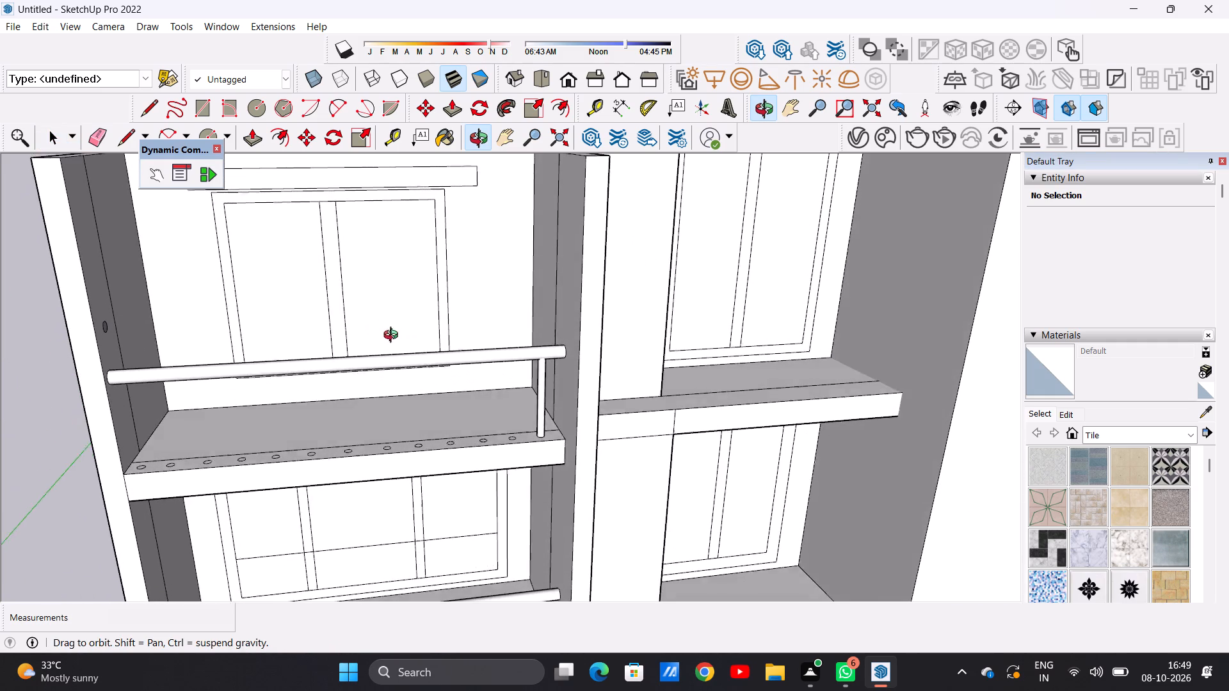
pyautogui.moveTo(394, 337); pyautogui.dragTo(393, 333, button='middle')
# Pull the second baluster circle from the main-block end up into the handrail, about 3' 1 7/8" high.
pyautogui.scroll(5, 467, 443)
pyautogui.scroll(-1, 467, 443)
pyautogui.moveTo(534, 427); pyautogui.dragTo(484, 509, button='middle')
pyautogui.scroll(3, 564, 409)
pyautogui.scroll(-1, 559, 410)
pyautogui.scroll(3, 557, 410)
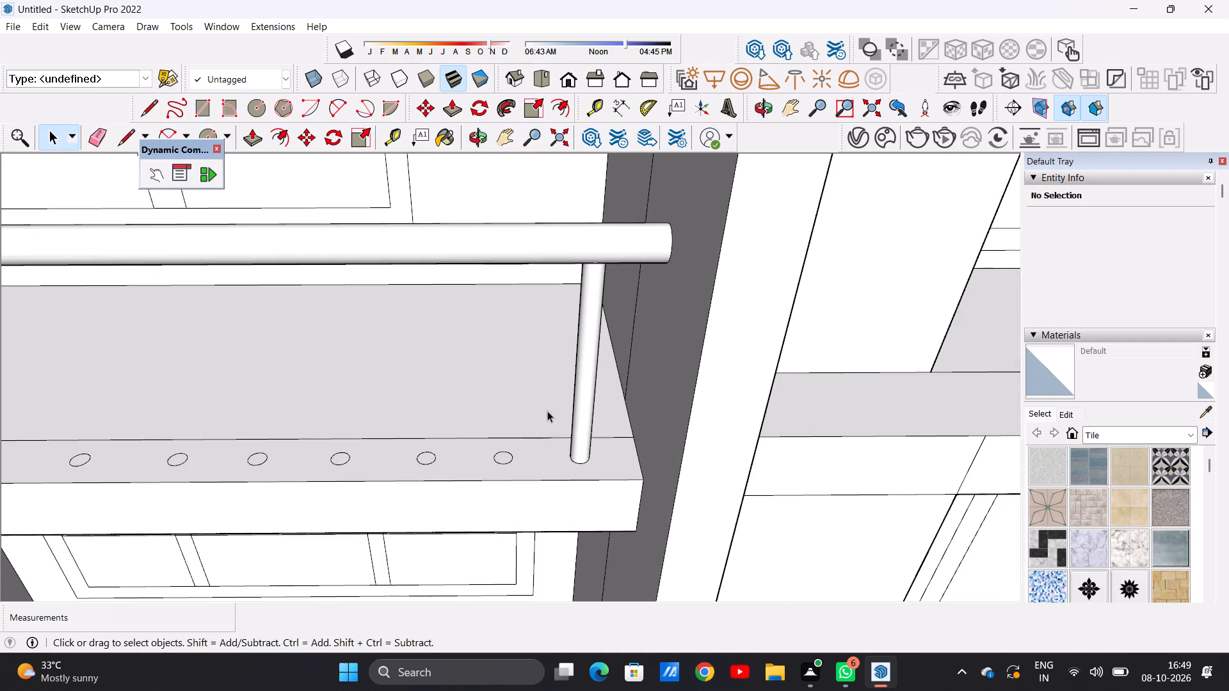
pyautogui.moveTo(527, 430); pyautogui.dragTo(530, 555, button='middle')
pyautogui.scroll(13, 495, 429)
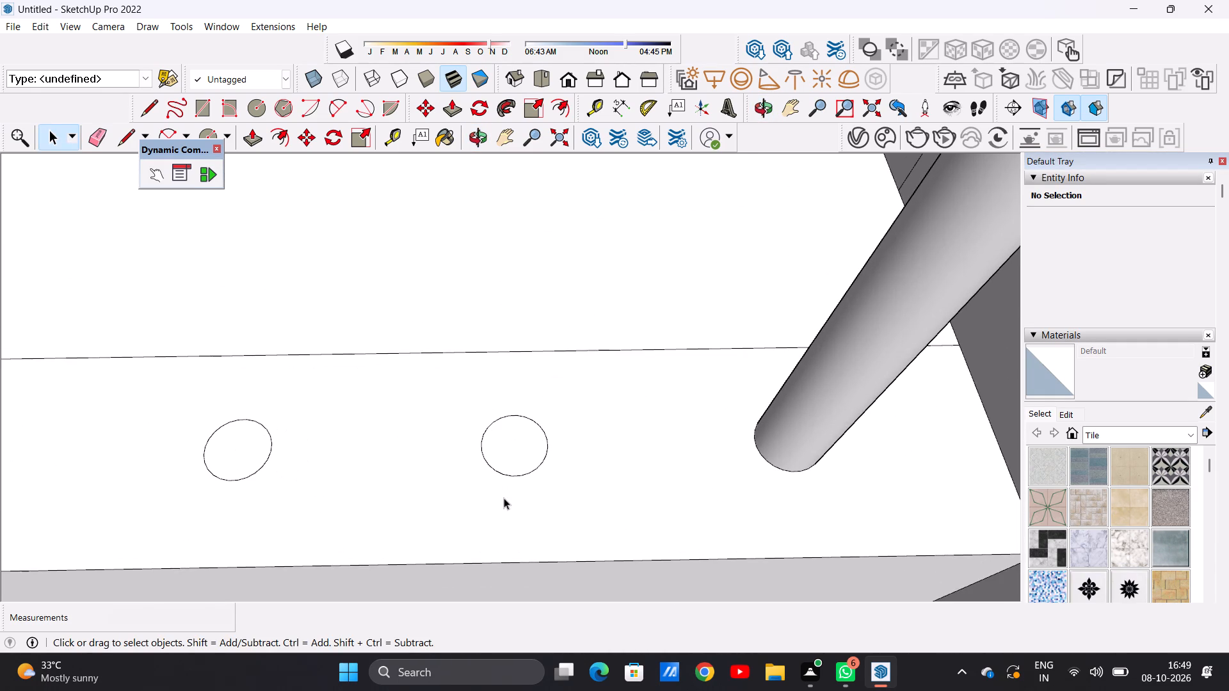
pyautogui.press('p')
pyautogui.click(506, 439)
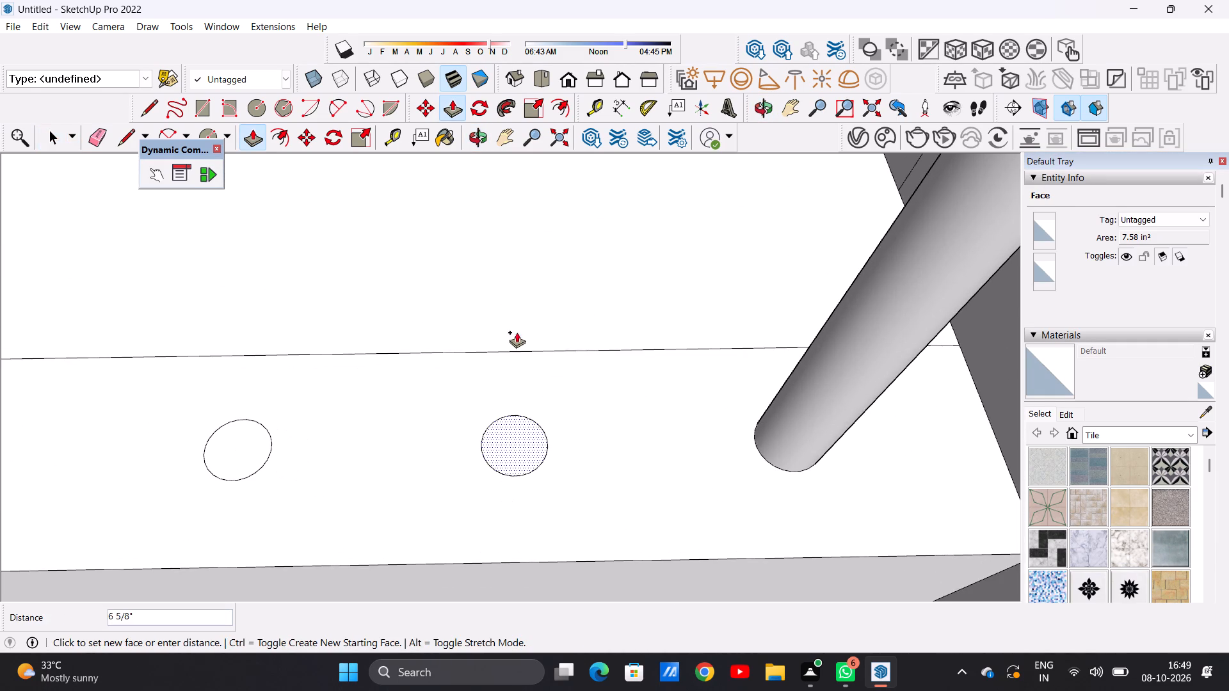
pyautogui.scroll(-17, 530, 392)
pyautogui.scroll(-8, 527, 358)
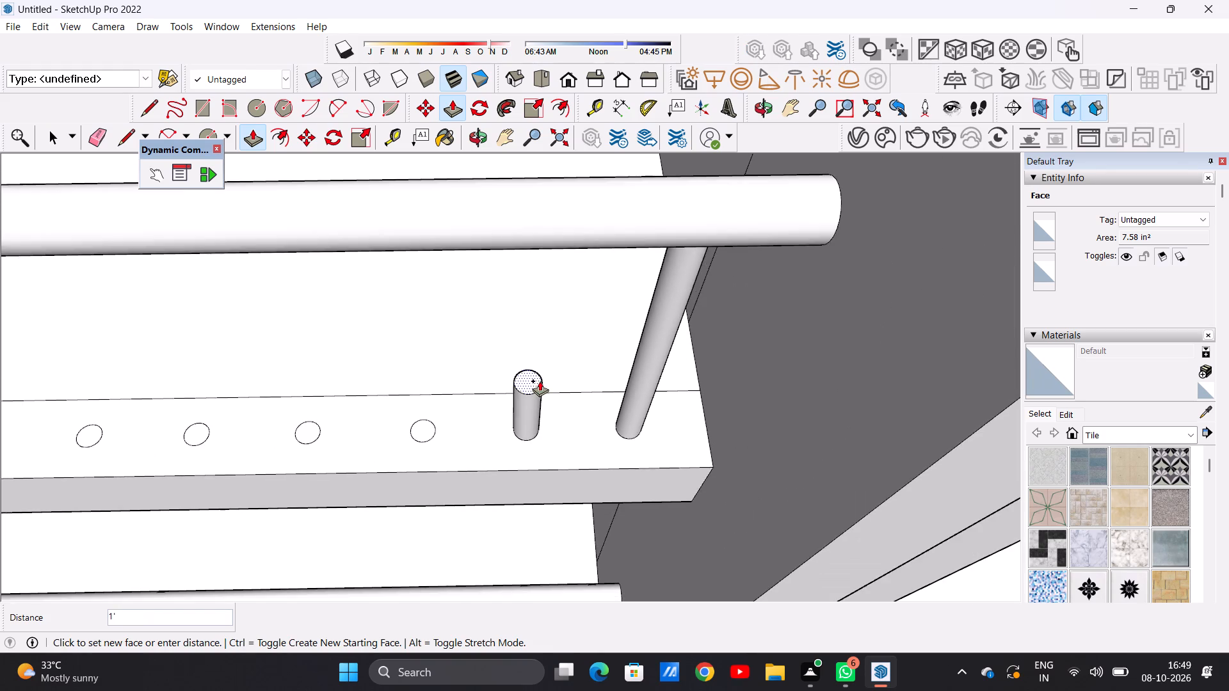
pyautogui.click(536, 239)
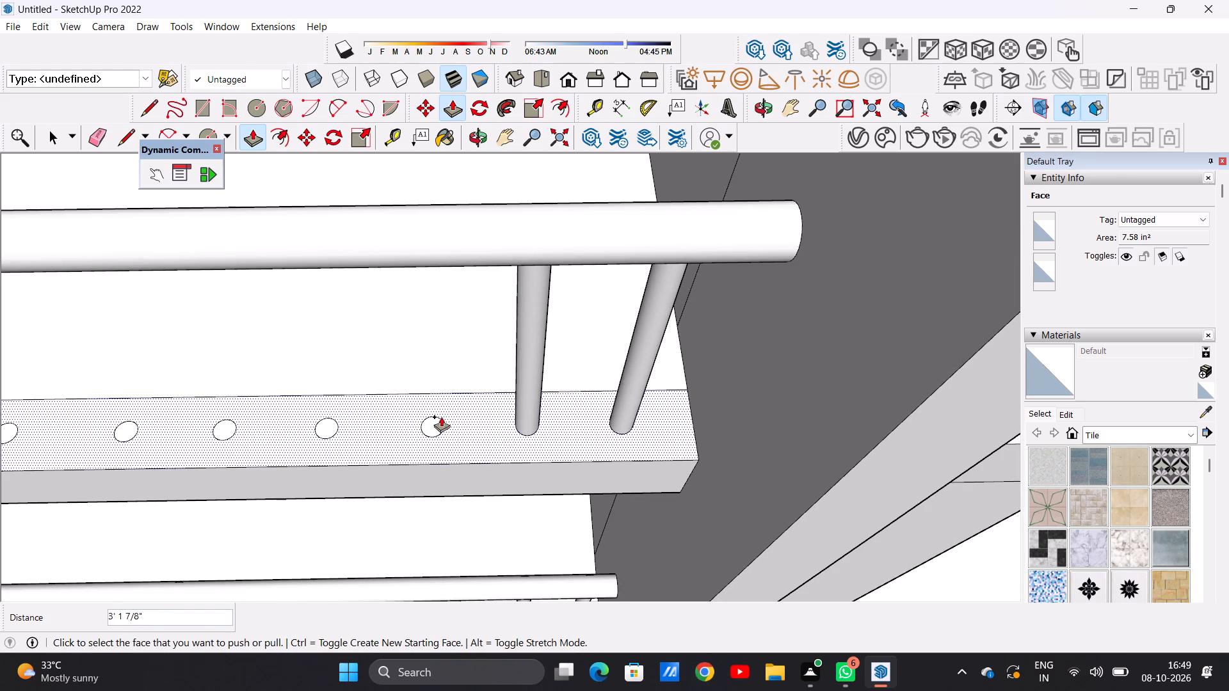
# Pull the third and fourth baluster circles from the main-block end up into the handrail, each about 3' 2" high.
pyautogui.click(436, 419)
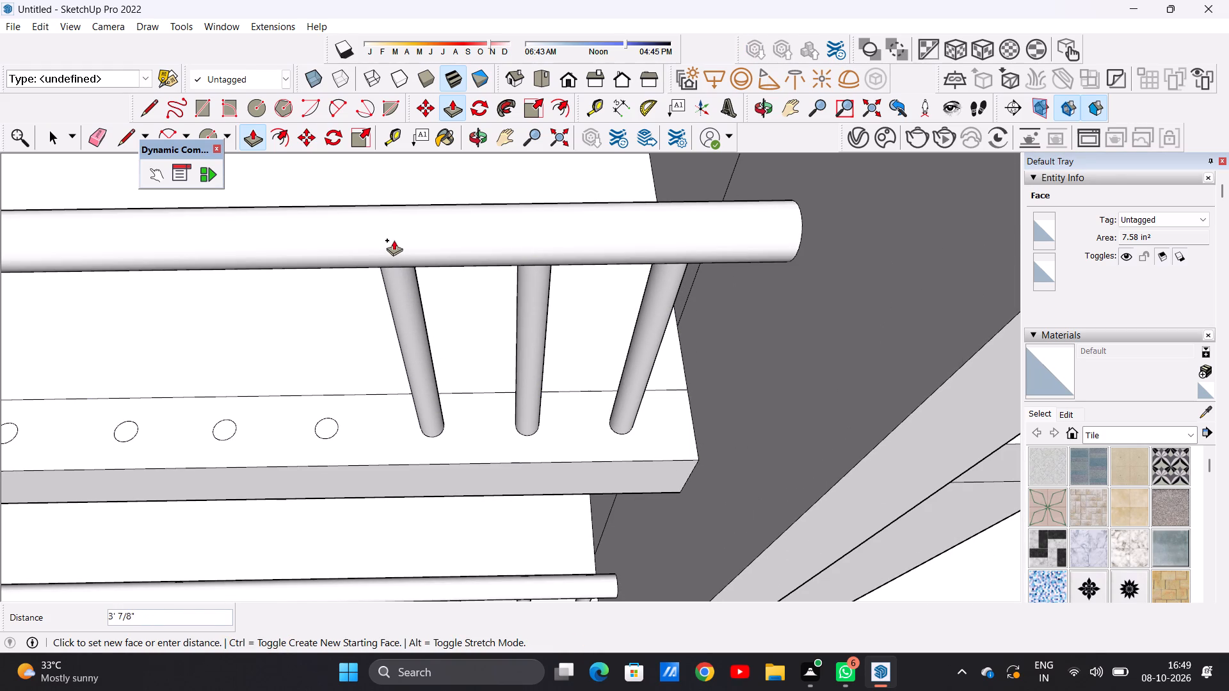
pyautogui.click(392, 229)
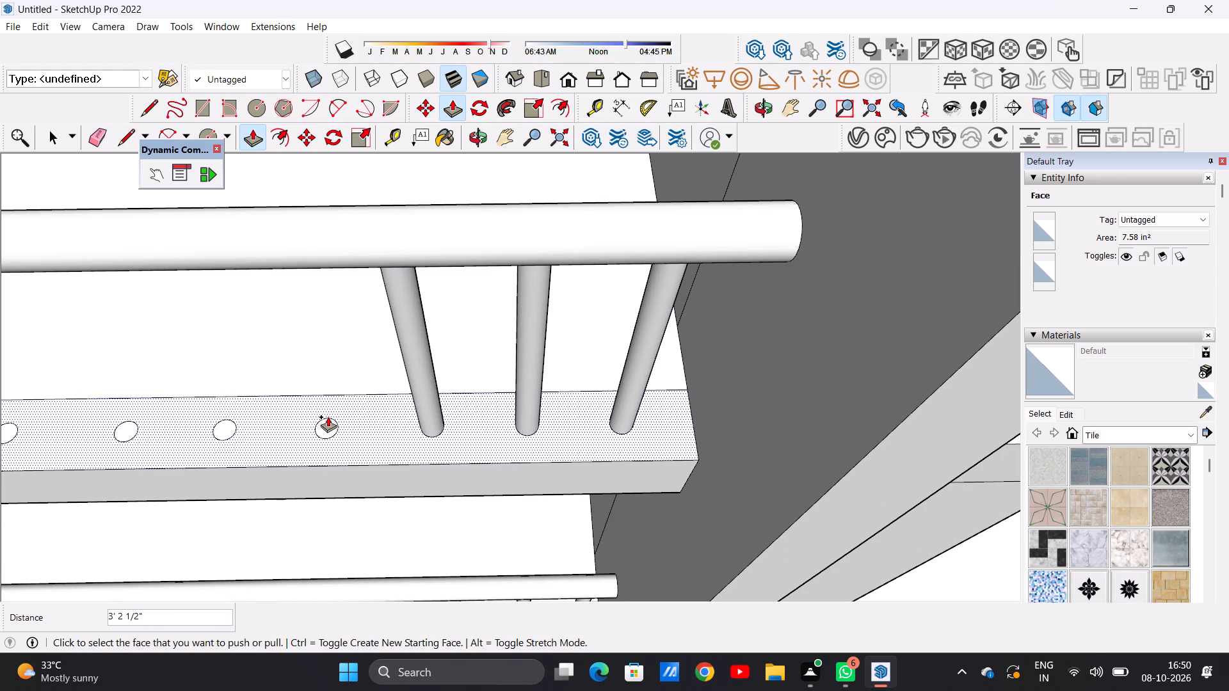
pyautogui.click(328, 424)
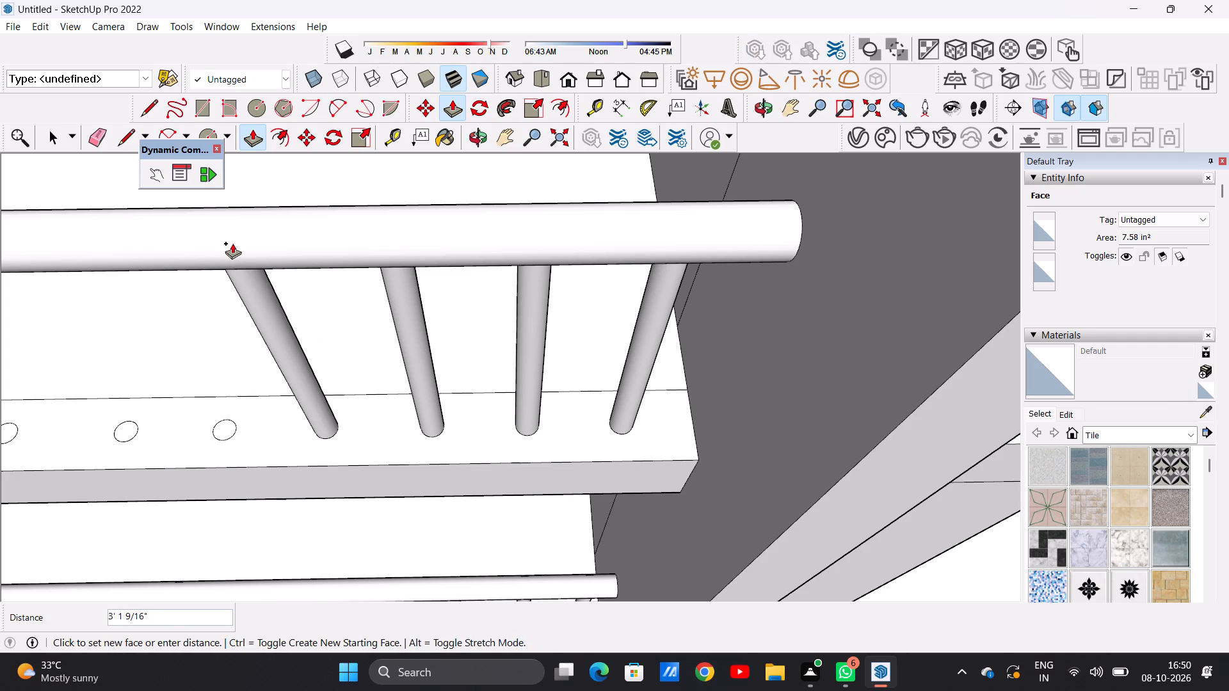
pyautogui.click(232, 243)
pyautogui.moveTo(213, 415); pyautogui.dragTo(409, 367, button='middle')
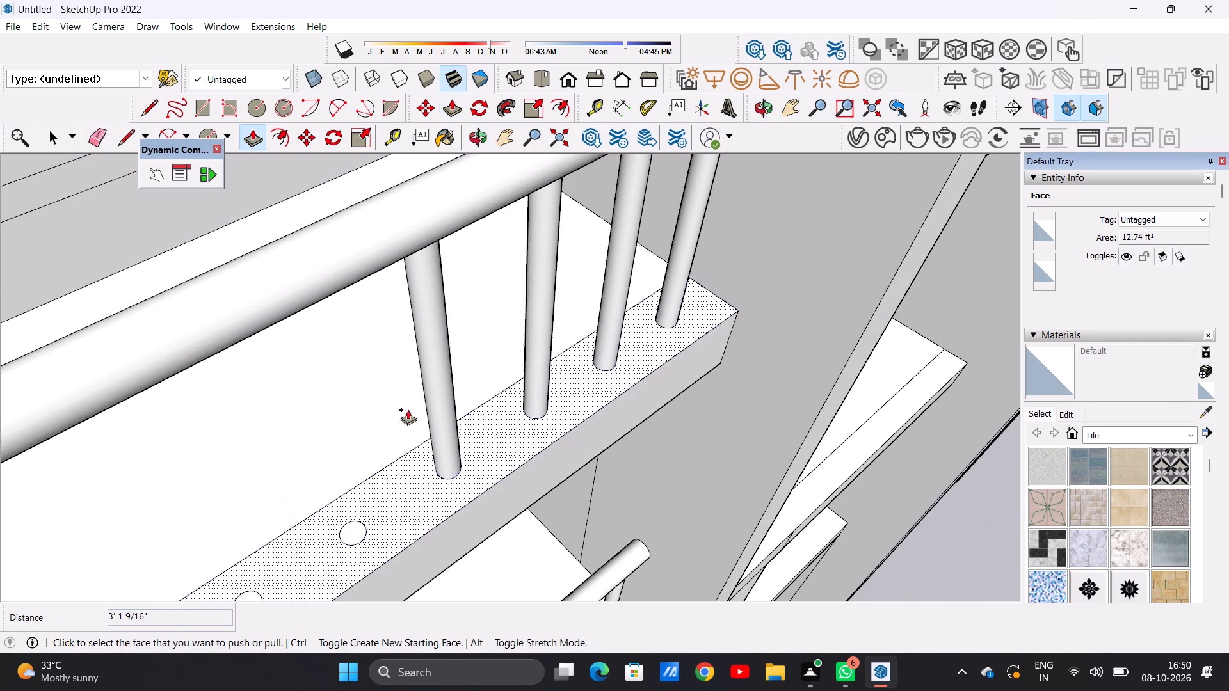
# Pull the fifth, sixth and seventh baluster circles from the main-block end into the handrail, about 3' 2 3/4", 3' 1 3/8" and 3' 2 5/16" high.
pyautogui.click(358, 534)
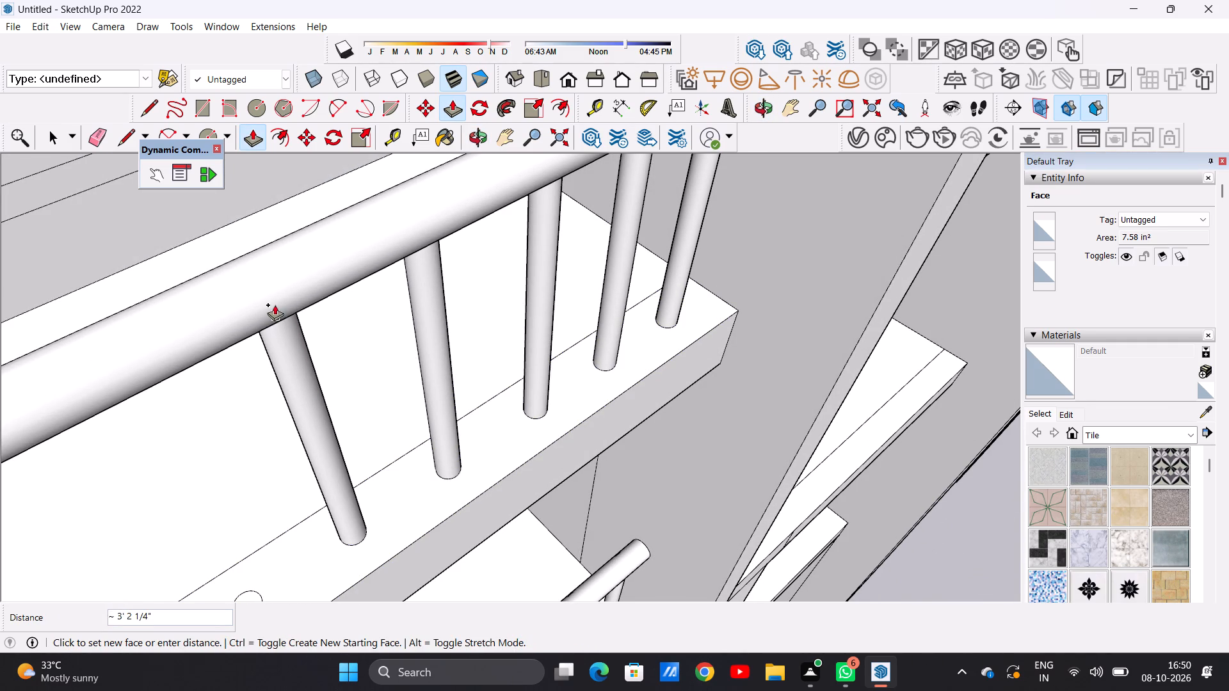
pyautogui.click(274, 288)
pyautogui.scroll(-12, 408, 381)
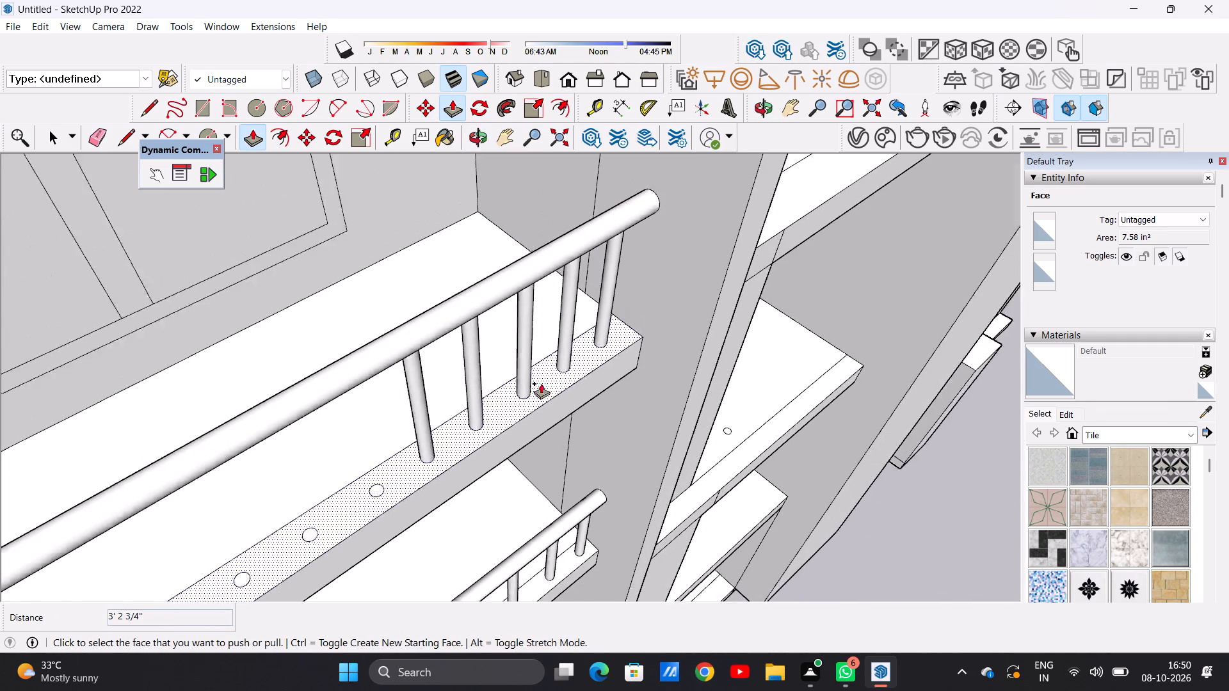
pyautogui.scroll(-1, 541, 383)
pyautogui.scroll(7, 342, 502)
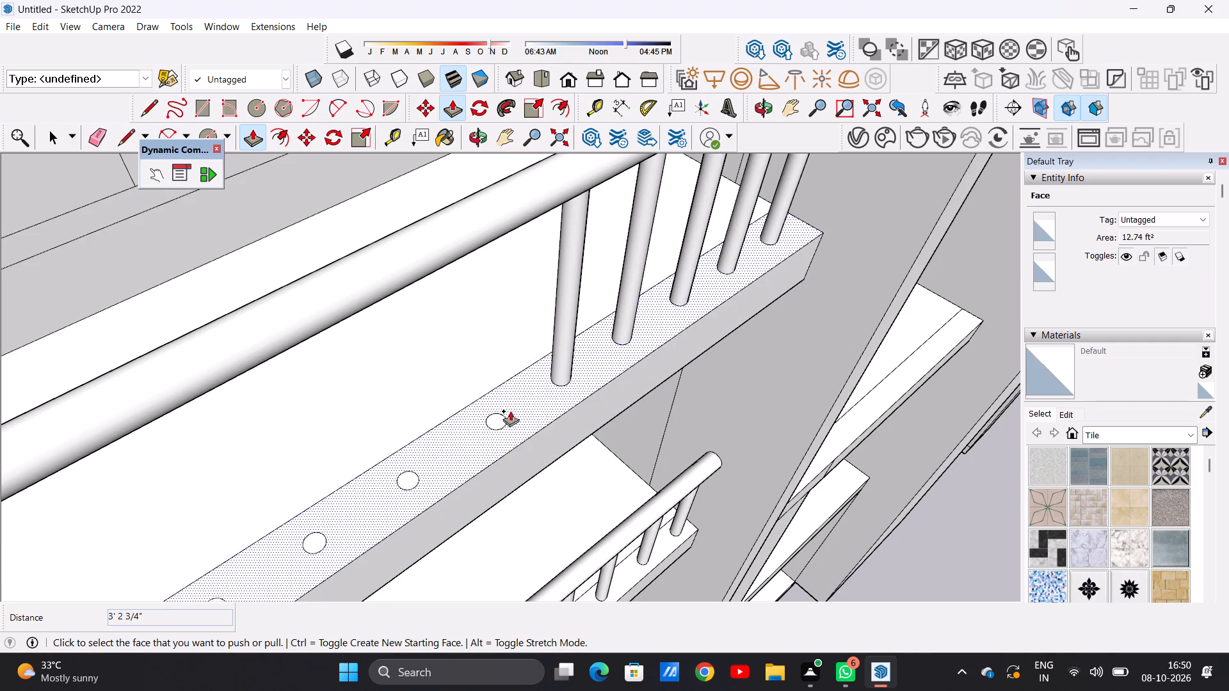
pyautogui.click(497, 415)
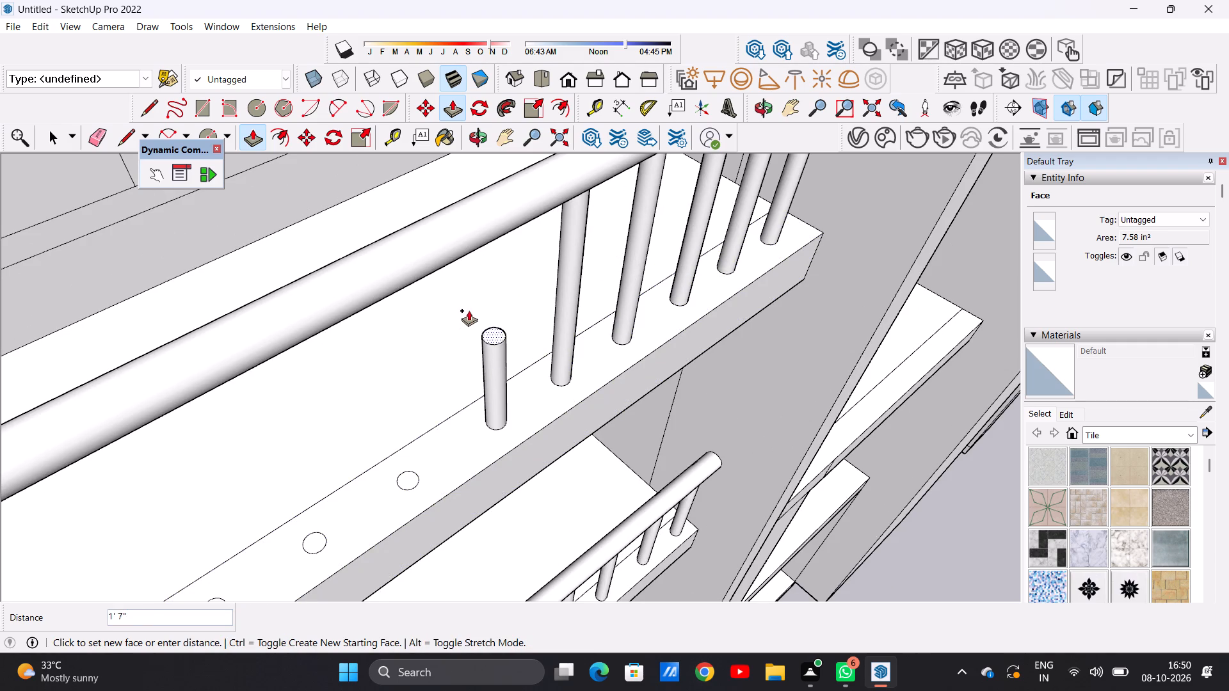
pyautogui.click(490, 216)
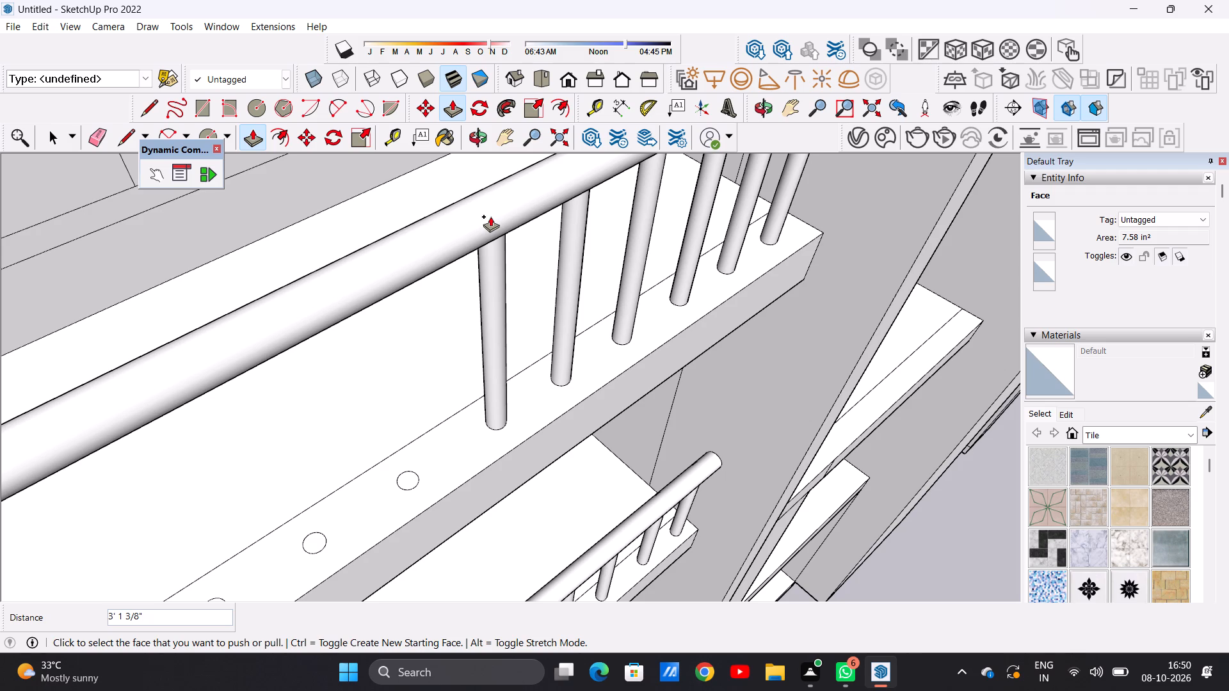
pyautogui.click(410, 475)
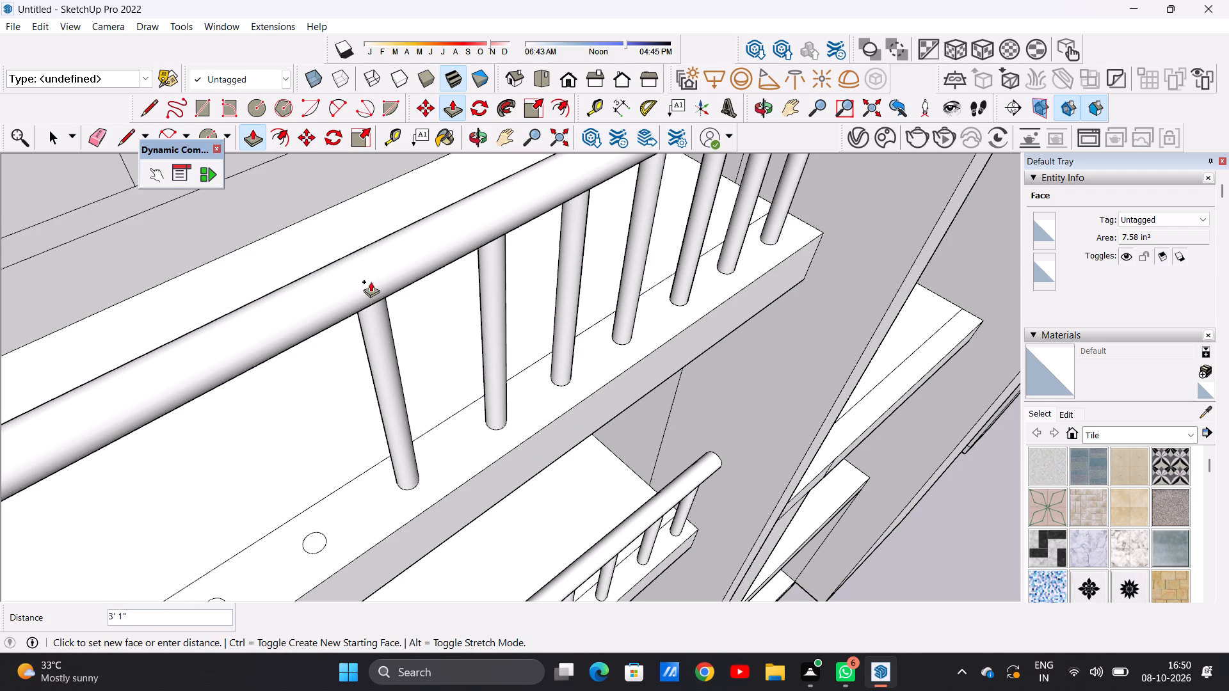
pyautogui.click(368, 274)
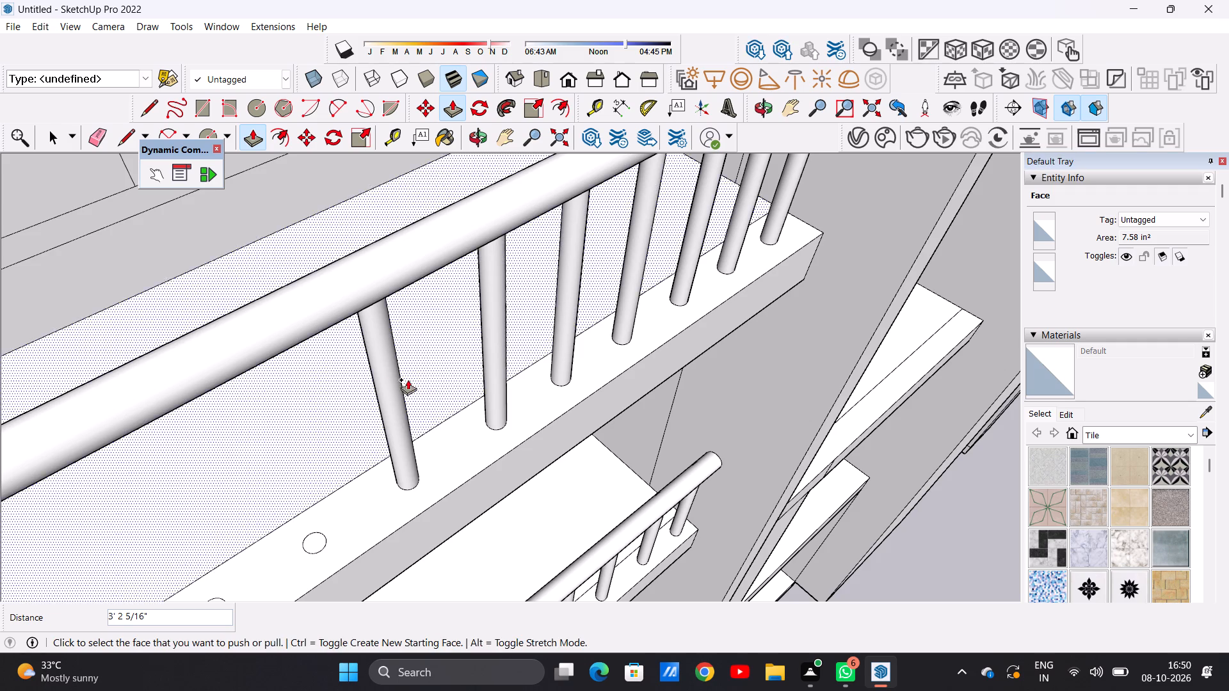
# Pull the eighth baluster circle from the main-block end up into the handrail, about 3' 1" high.
pyautogui.moveTo(403, 376); pyautogui.dragTo(379, 379, button='middle')
pyautogui.scroll(-17, 379, 380)
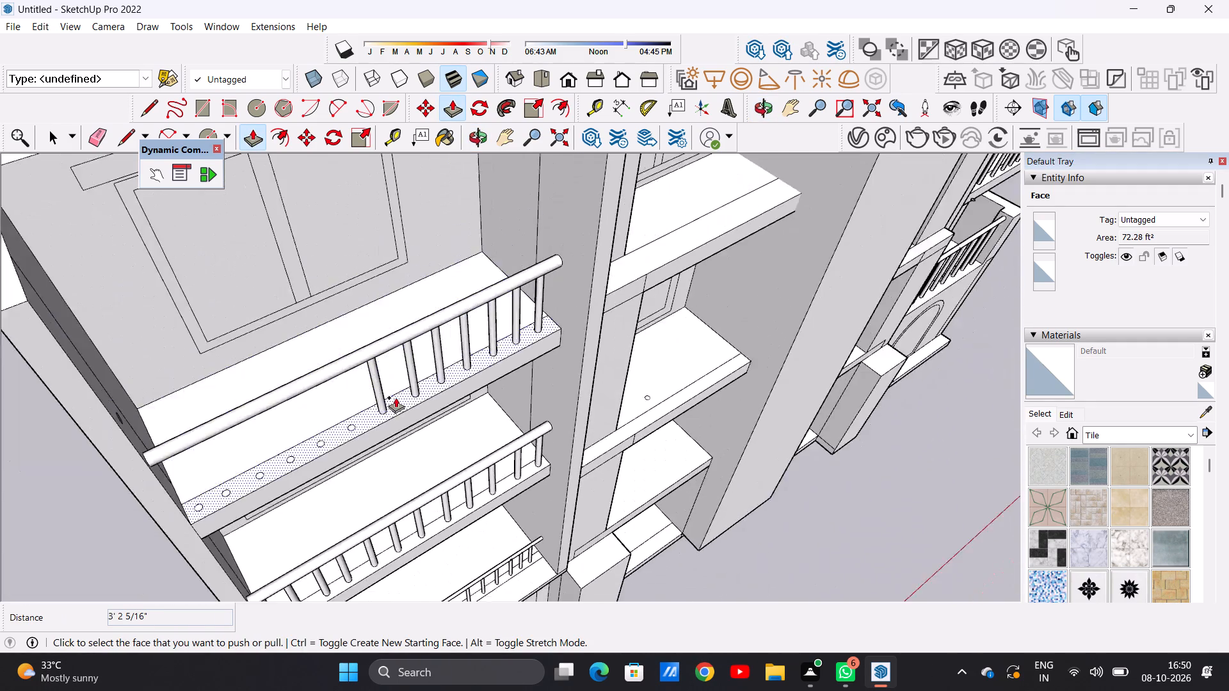
pyautogui.moveTo(386, 385); pyautogui.dragTo(381, 356, button='middle')
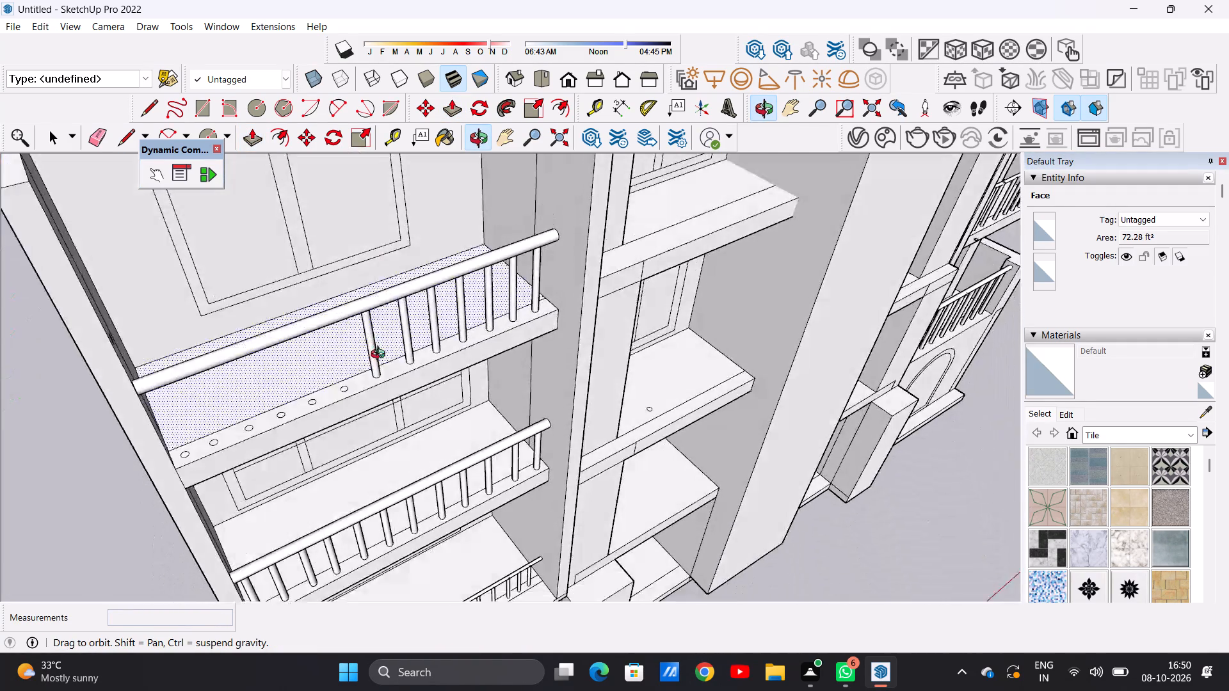
pyautogui.moveTo(381, 356); pyautogui.dragTo(428, 402, button='middle')
pyautogui.scroll(7, 415, 469)
pyautogui.scroll(13, 294, 414)
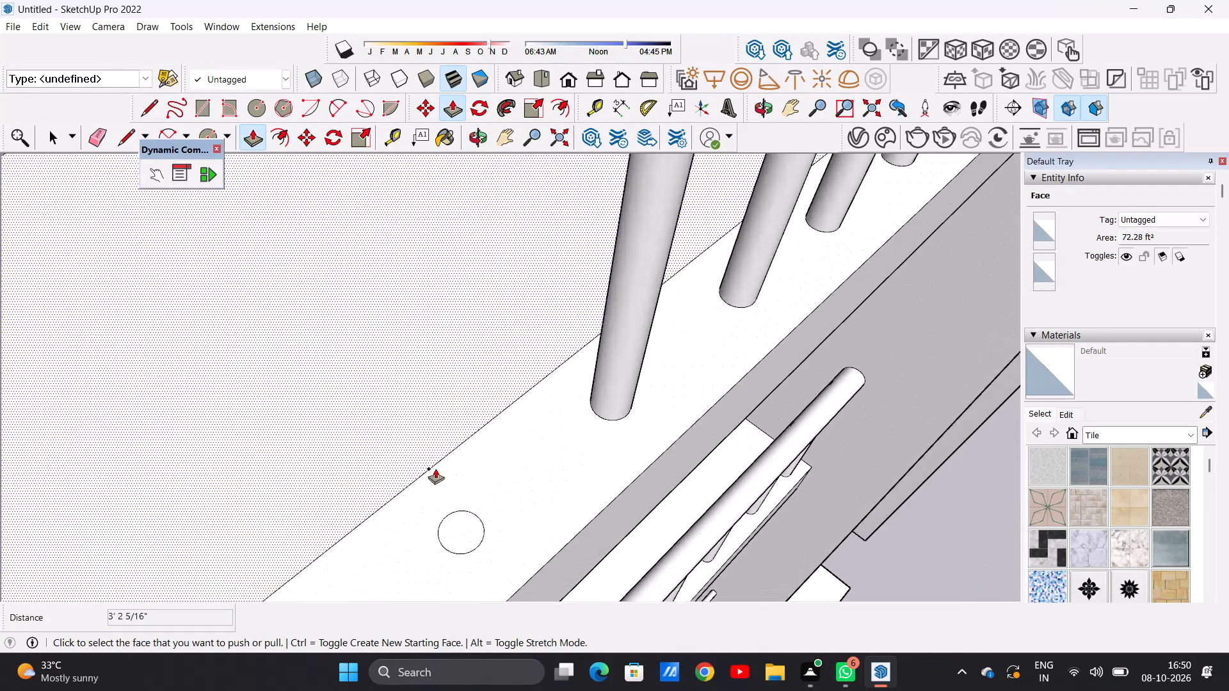
pyautogui.click(476, 533)
pyautogui.scroll(-4, 455, 372)
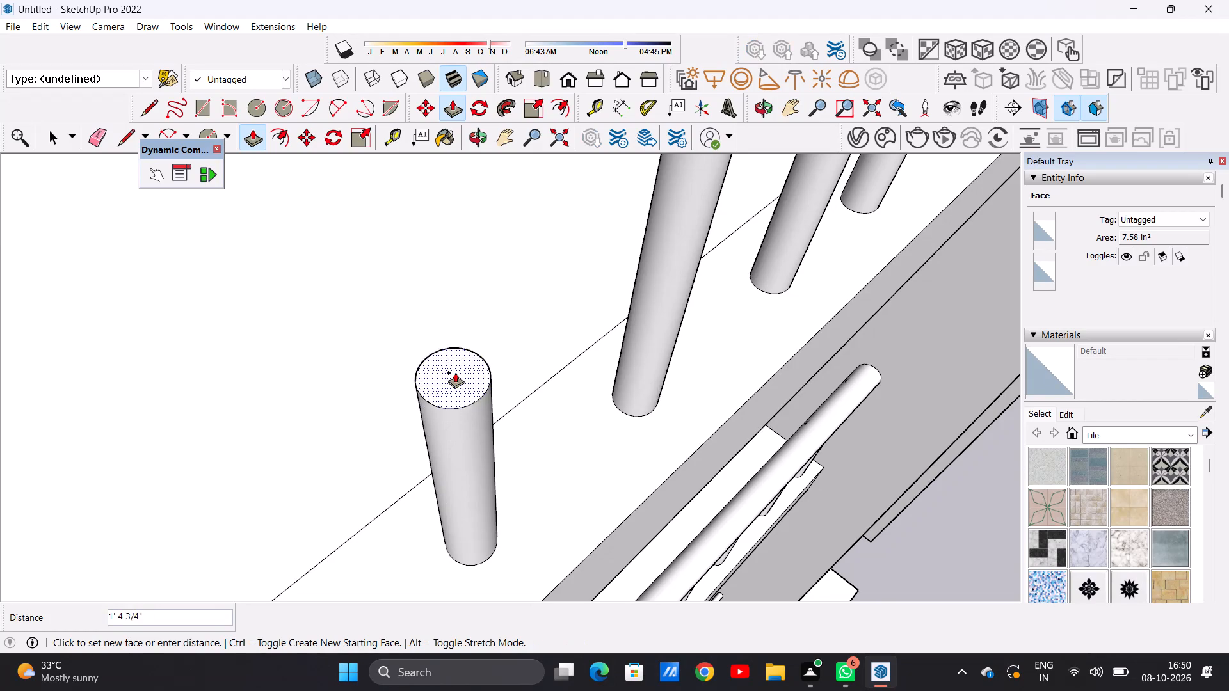
pyautogui.scroll(-20, 455, 372)
pyautogui.scroll(-1, 455, 372)
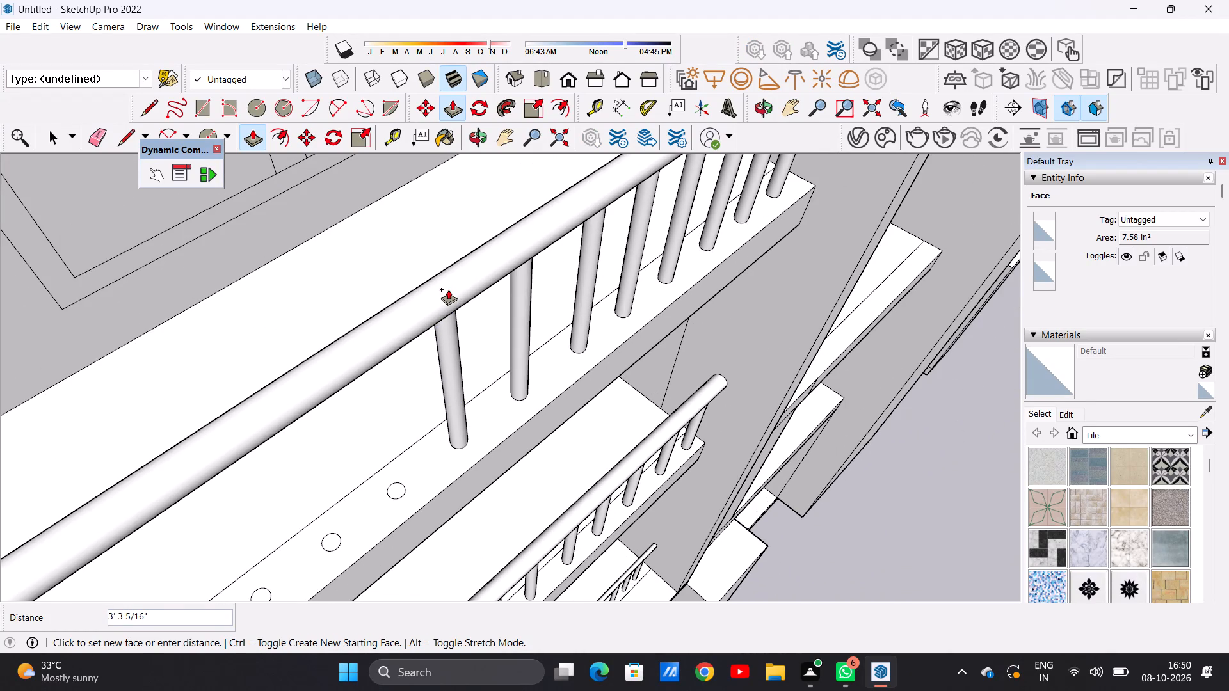
pyautogui.click(446, 301)
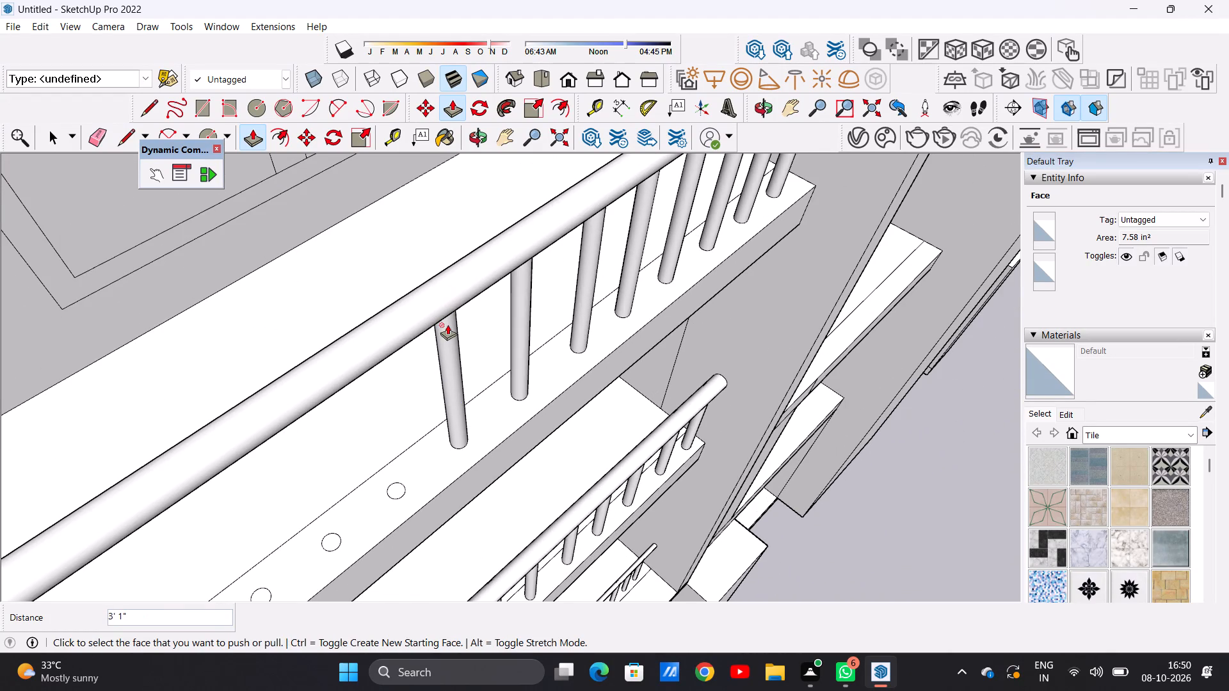
# Pull the ninth baluster circle from the main-block end up into the handrail, about 3' 3 1/16" high.
pyautogui.scroll(-2, 447, 324)
pyautogui.scroll(6, 431, 465)
pyautogui.scroll(-1, 423, 466)
pyautogui.scroll(1, 423, 466)
pyautogui.scroll(-1, 423, 466)
pyautogui.scroll(1, 423, 466)
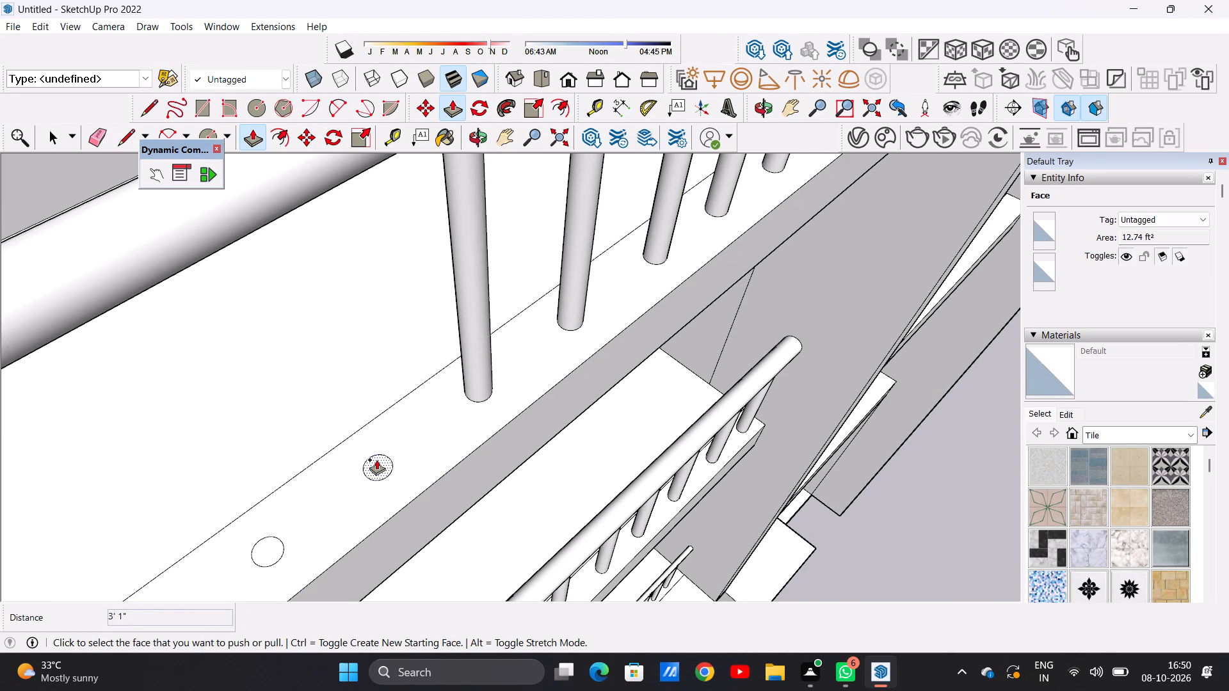
pyautogui.click(376, 459)
pyautogui.scroll(-9, 330, 351)
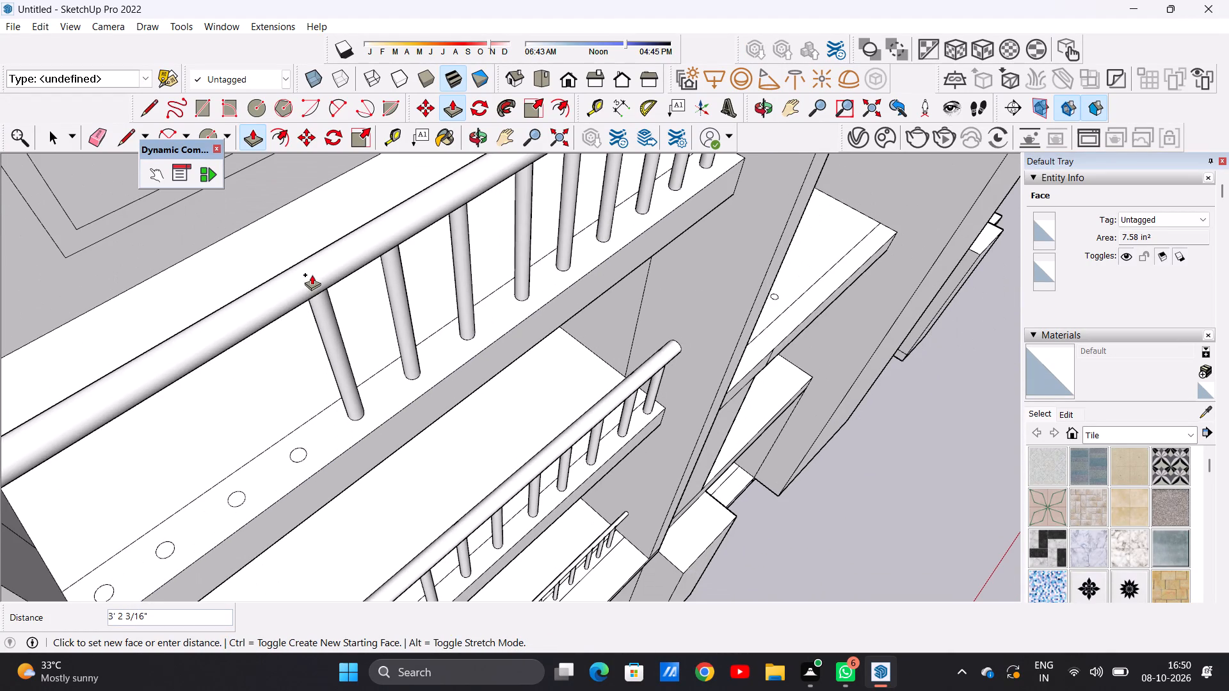
pyautogui.click(314, 269)
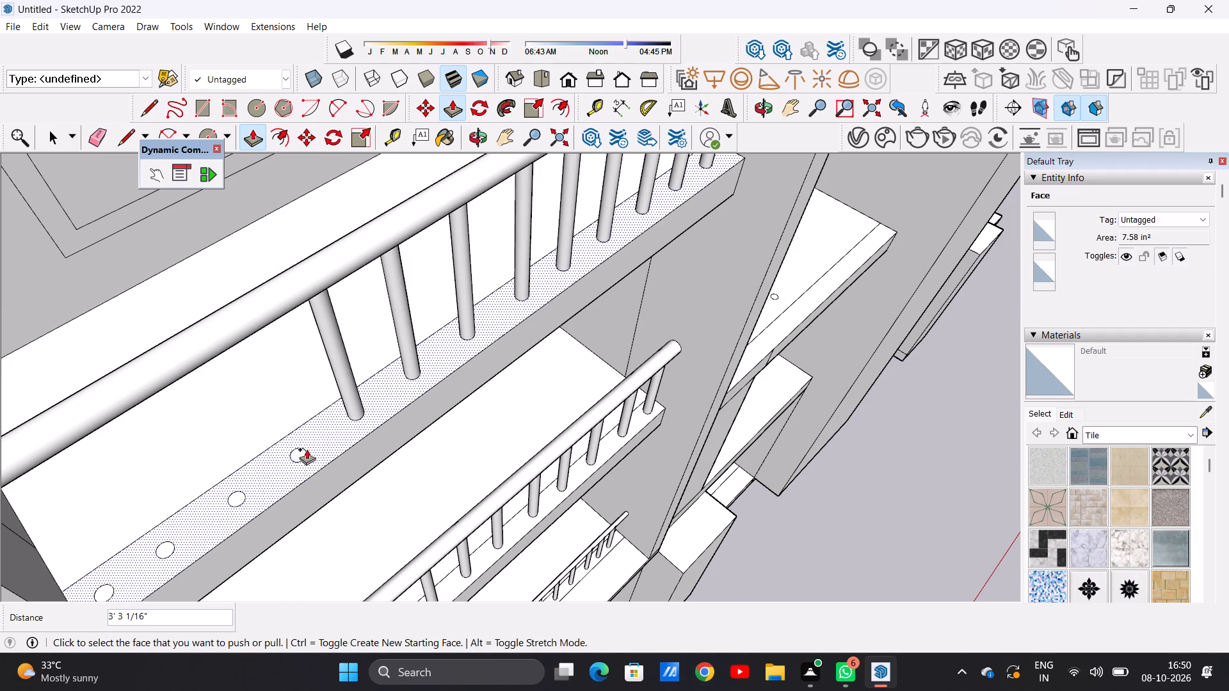
# Pull the tenth baluster circle about 3' 1 5/16" up into the handrail, and raise the eleventh into it as well.
pyautogui.click(298, 450)
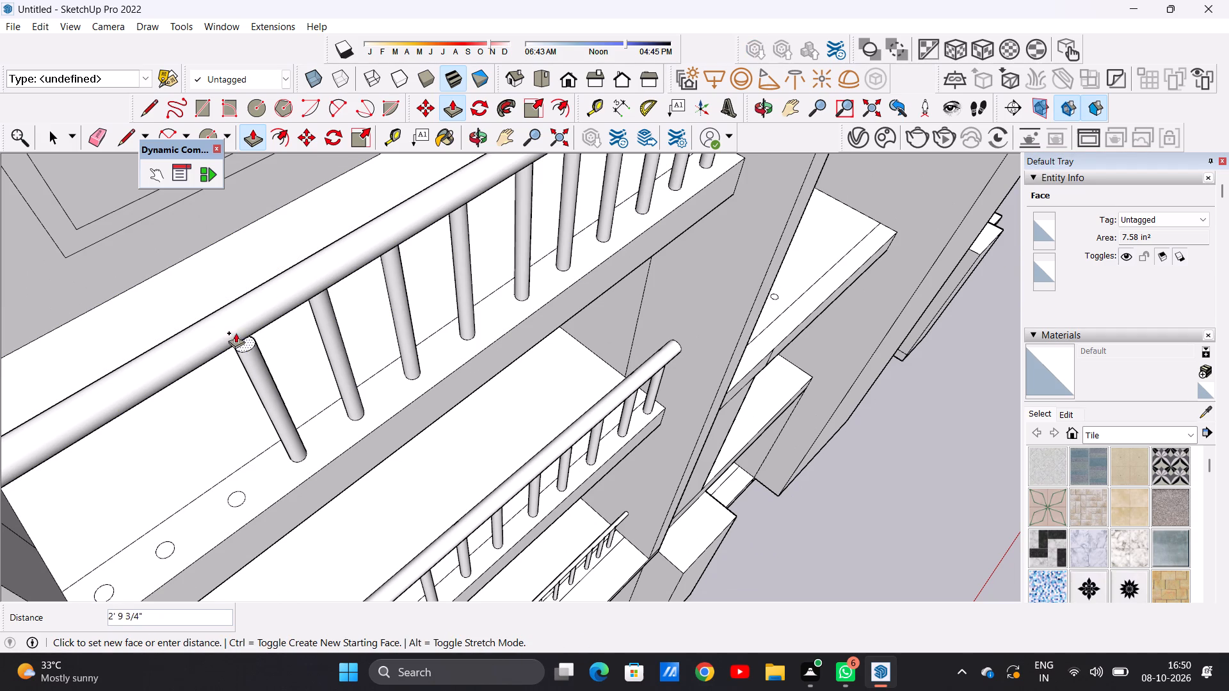
pyautogui.click(235, 325)
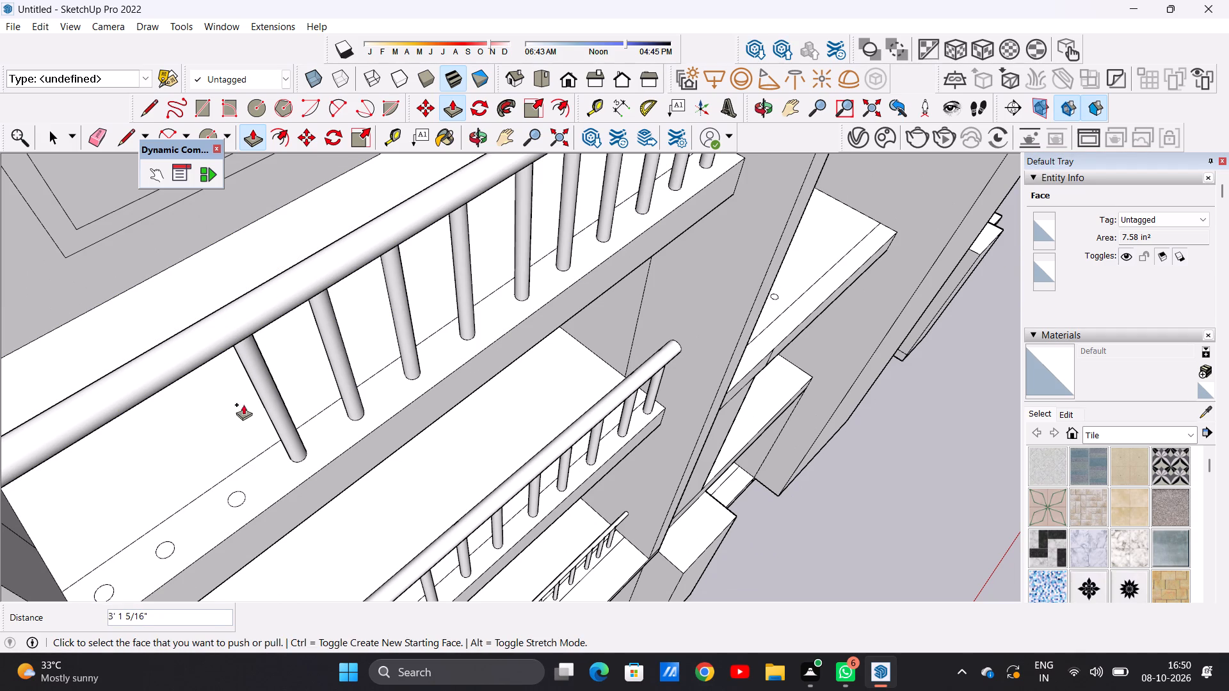
pyautogui.click(239, 496)
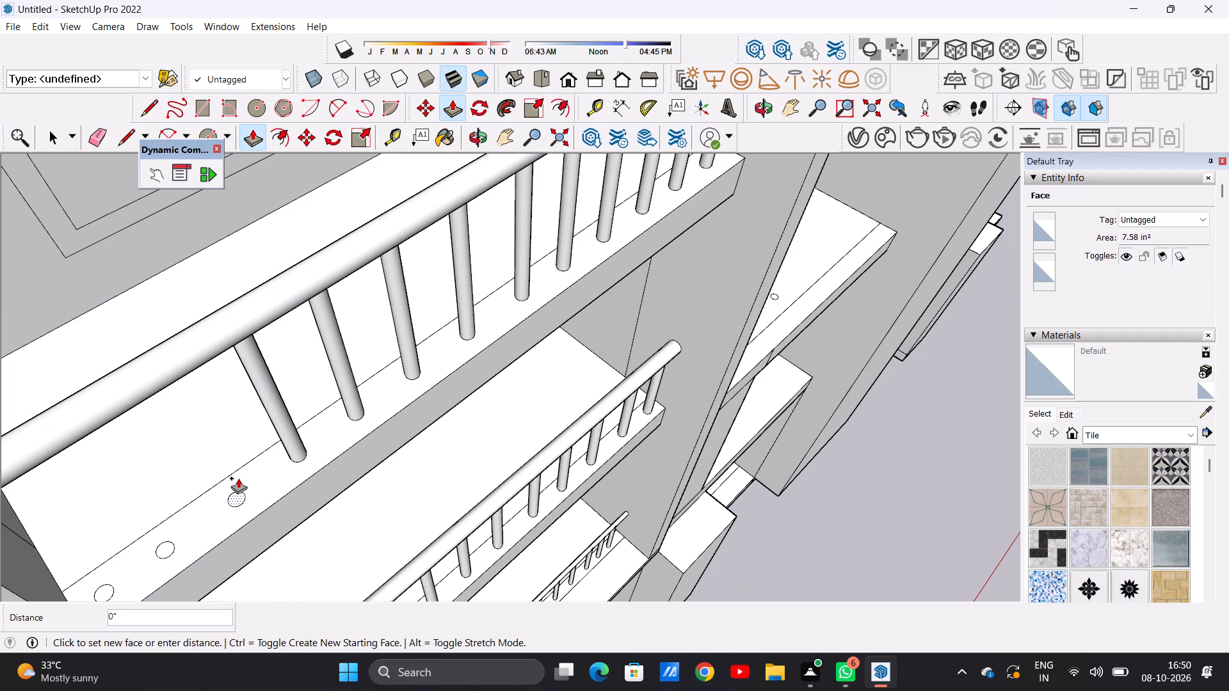
pyautogui.click(170, 369)
# Pull the last two baluster circles at the outer end up into the handrail, about 3' 4 5/16" and 3' 1 5/8" high.
pyautogui.scroll(-6, 305, 436)
pyautogui.scroll(4, 185, 521)
pyautogui.scroll(-1, 185, 521)
pyautogui.scroll(6, 185, 521)
pyautogui.click(310, 478)
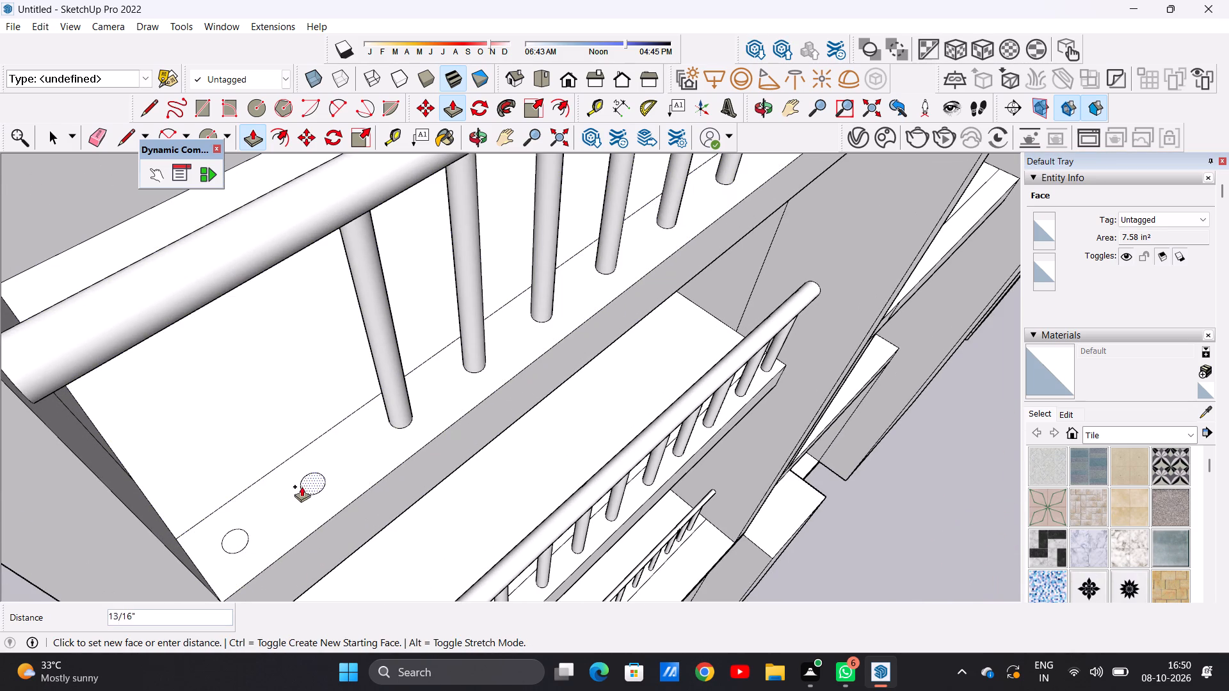
pyautogui.click(227, 260)
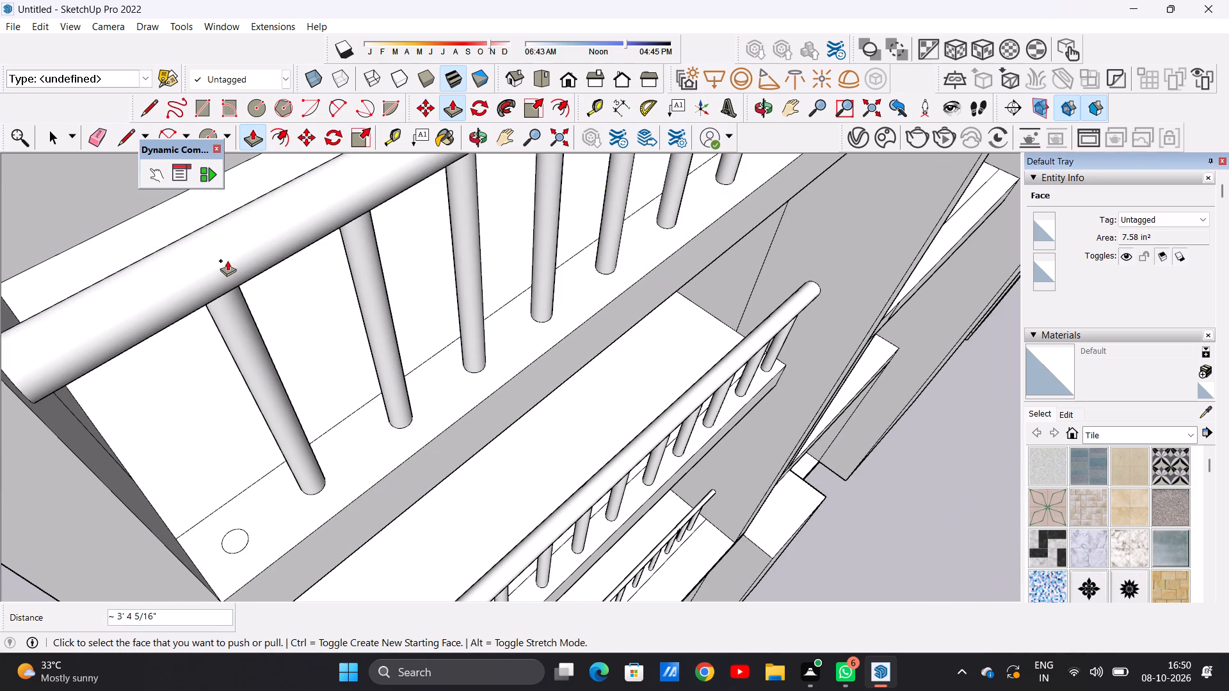
pyautogui.click(233, 530)
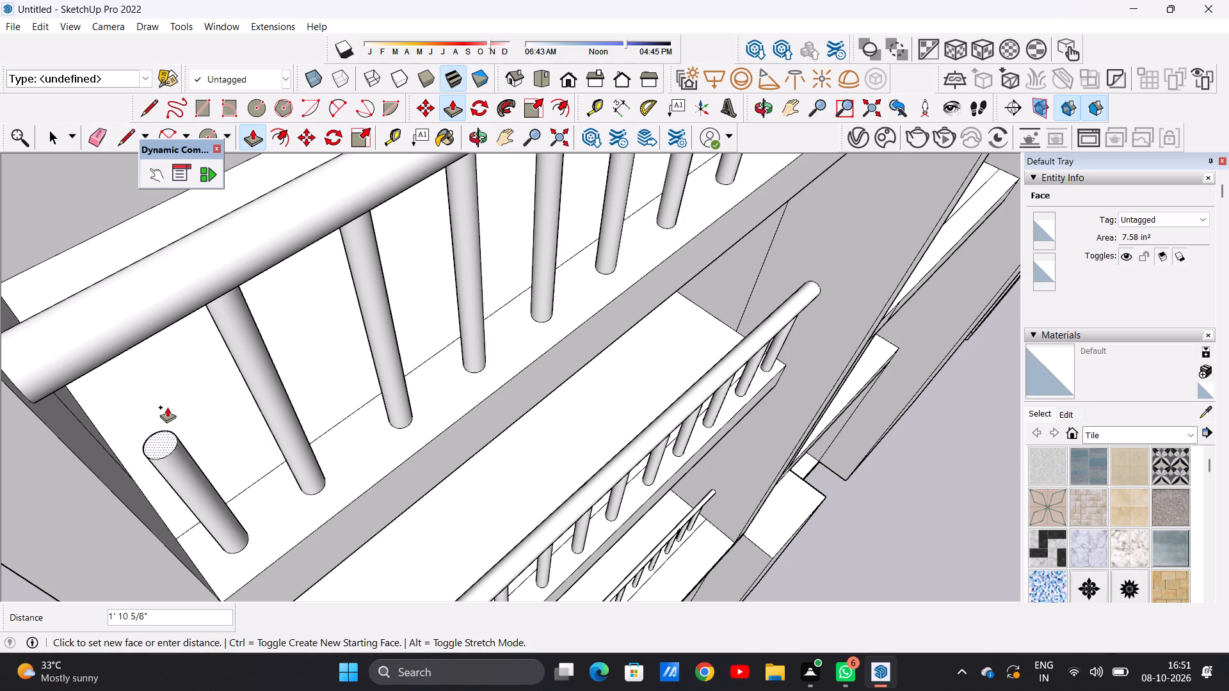
pyautogui.click(83, 331)
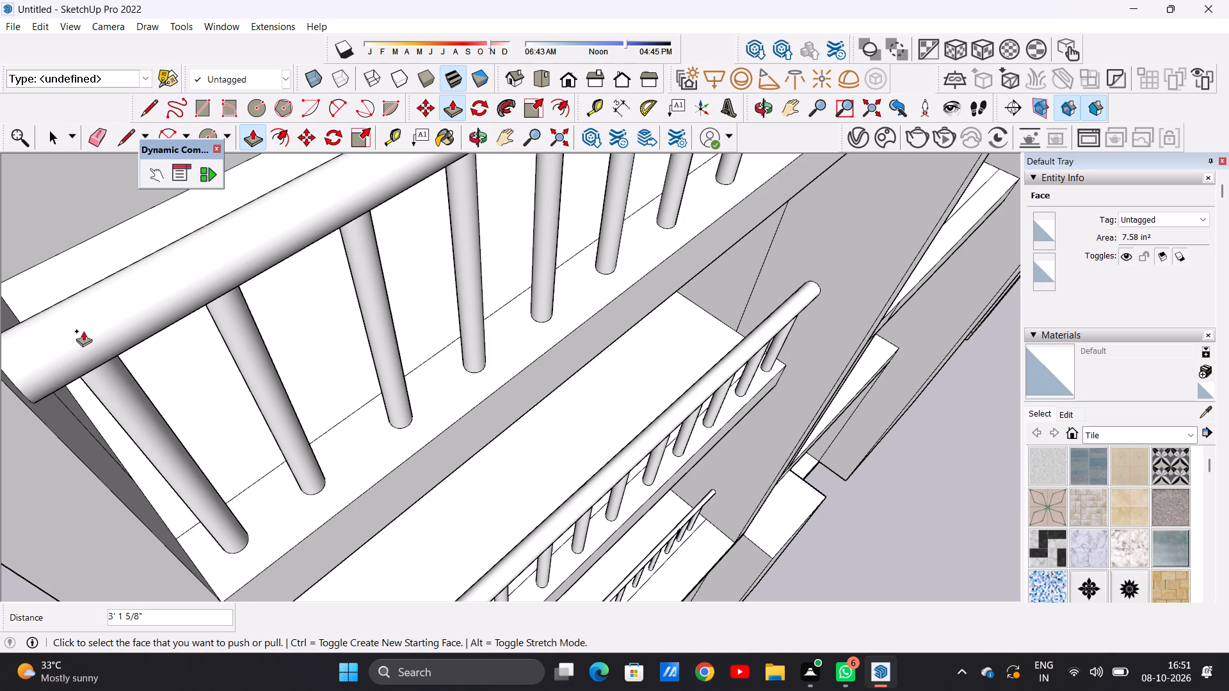
pyautogui.press('space')
# Examine the whole building from the front, sides and rear to review the balcony railings and facades.
pyautogui.scroll(-17, 238, 422)
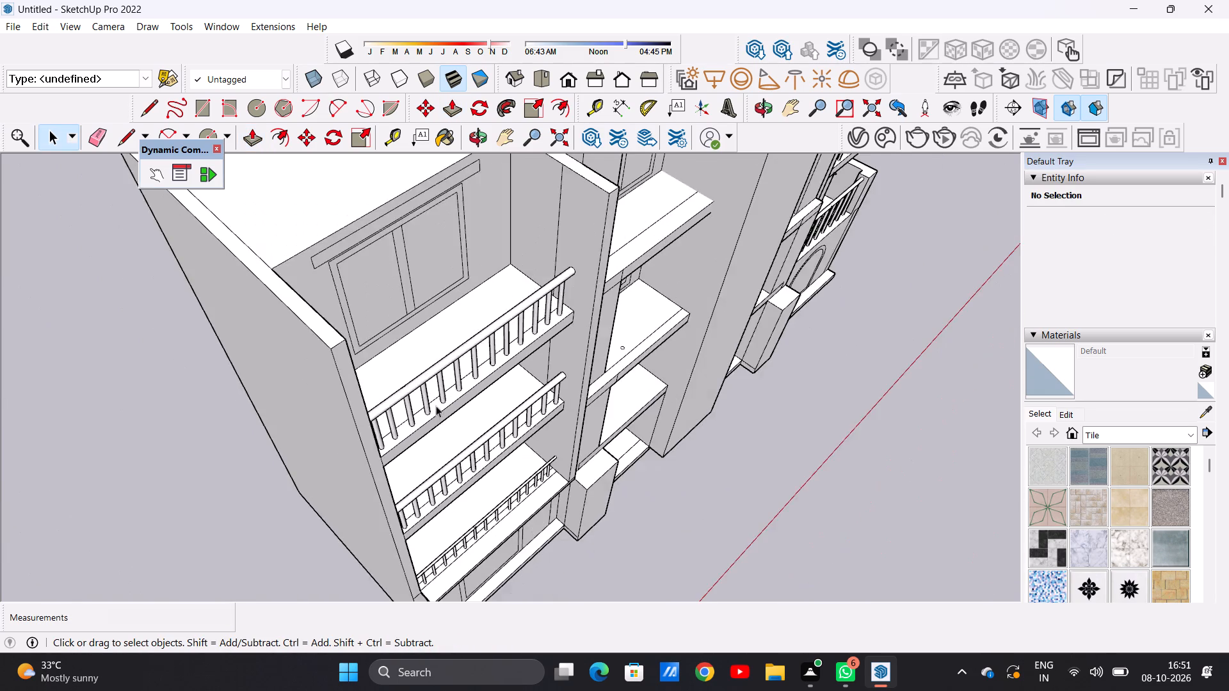
pyautogui.scroll(-5, 436, 406)
pyautogui.moveTo(486, 426); pyautogui.dragTo(264, 241, button='middle')
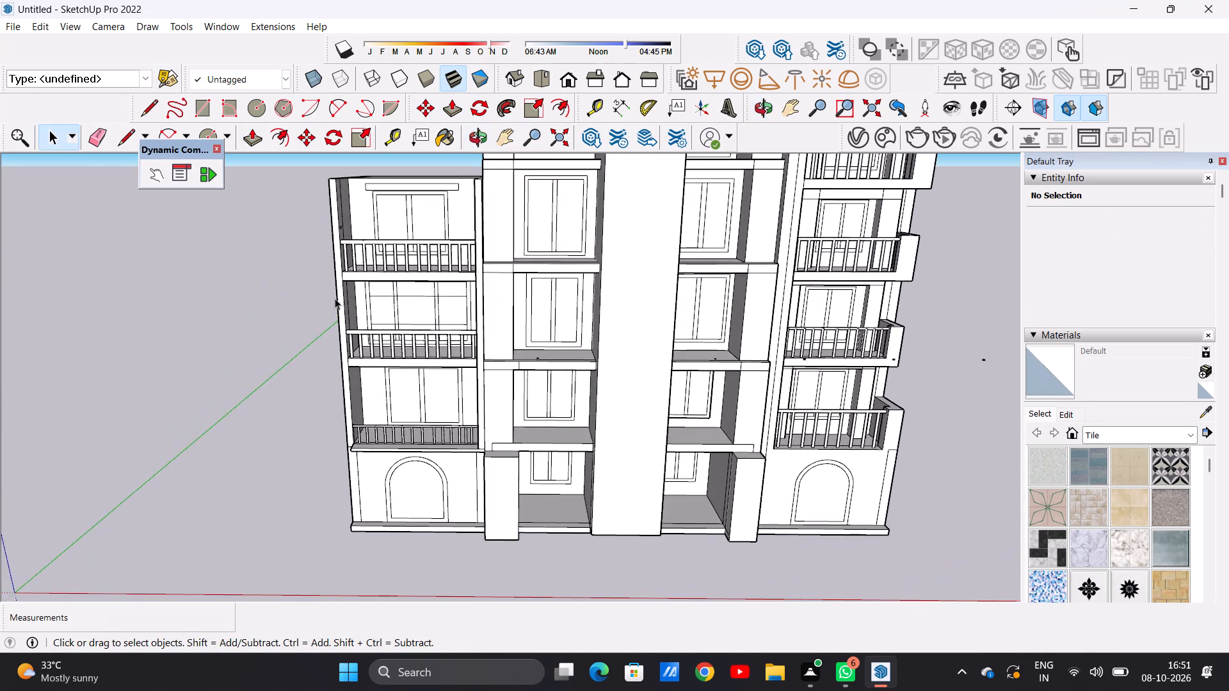
pyautogui.scroll(-10, 517, 391)
pyautogui.scroll(7, 488, 425)
pyautogui.scroll(-2, 488, 420)
pyautogui.moveTo(463, 447); pyautogui.dragTo(457, 420, button='middle')
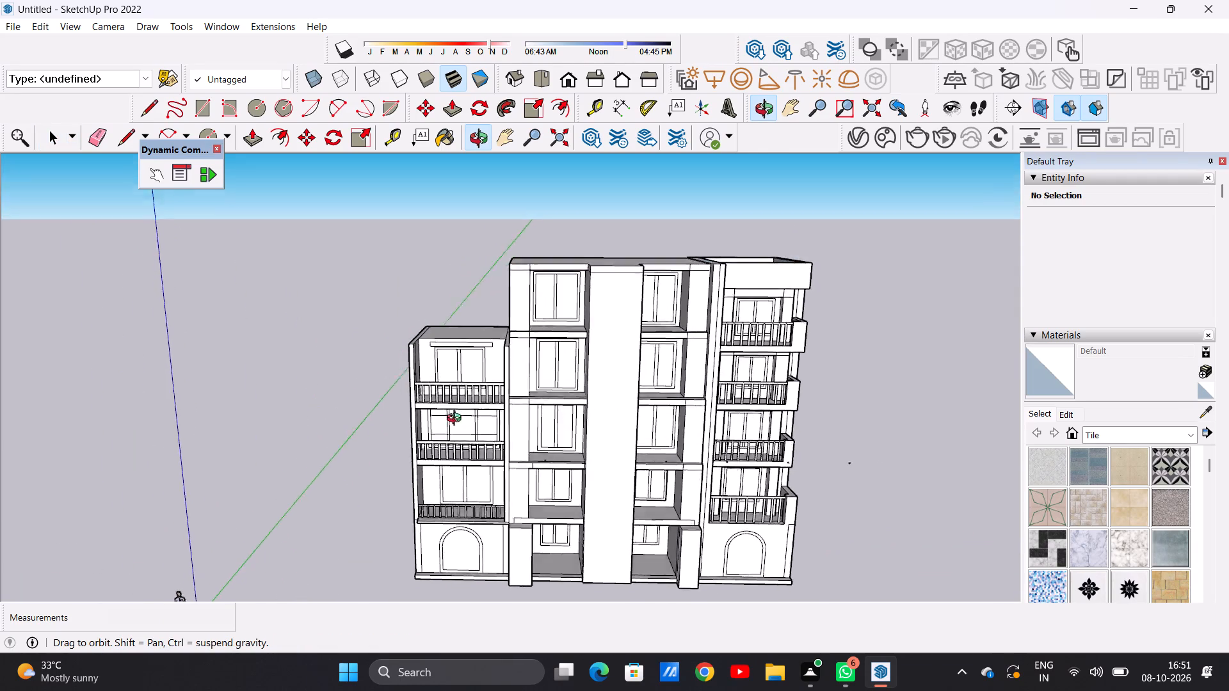
pyautogui.moveTo(457, 420); pyautogui.dragTo(720, 350, button='middle')
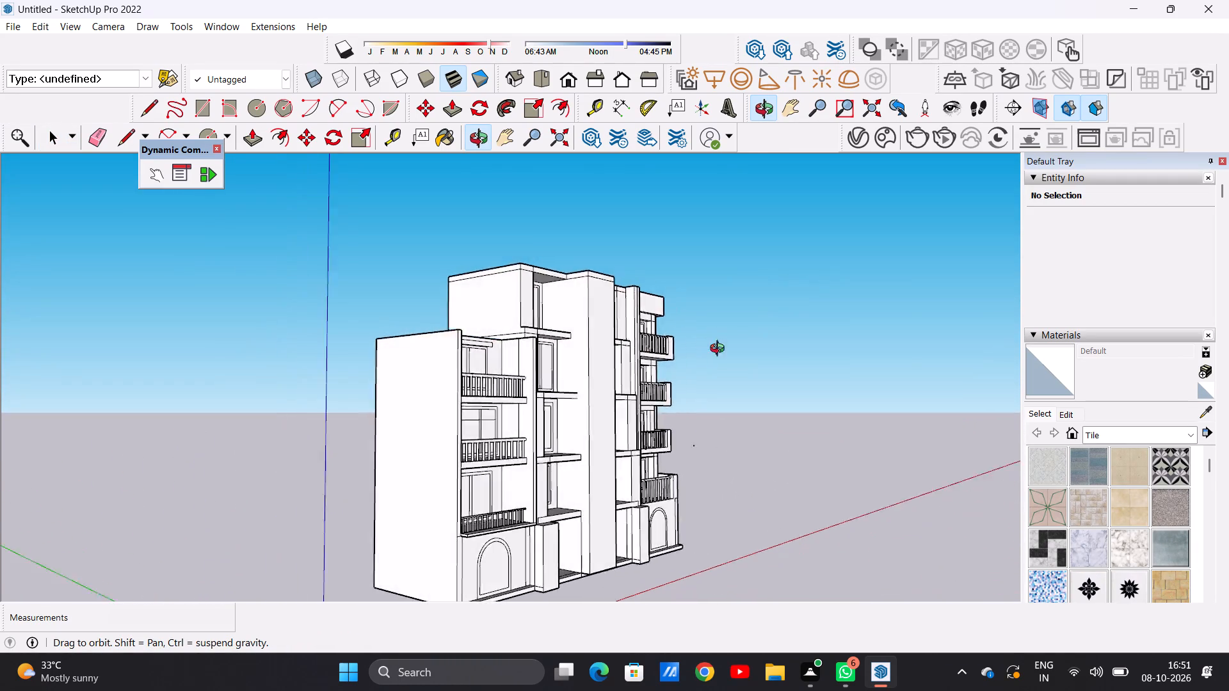
pyautogui.moveTo(720, 350); pyautogui.dragTo(971, 332, button='middle')
pyautogui.moveTo(198, 547); pyautogui.dragTo(590, 504, button='middle')
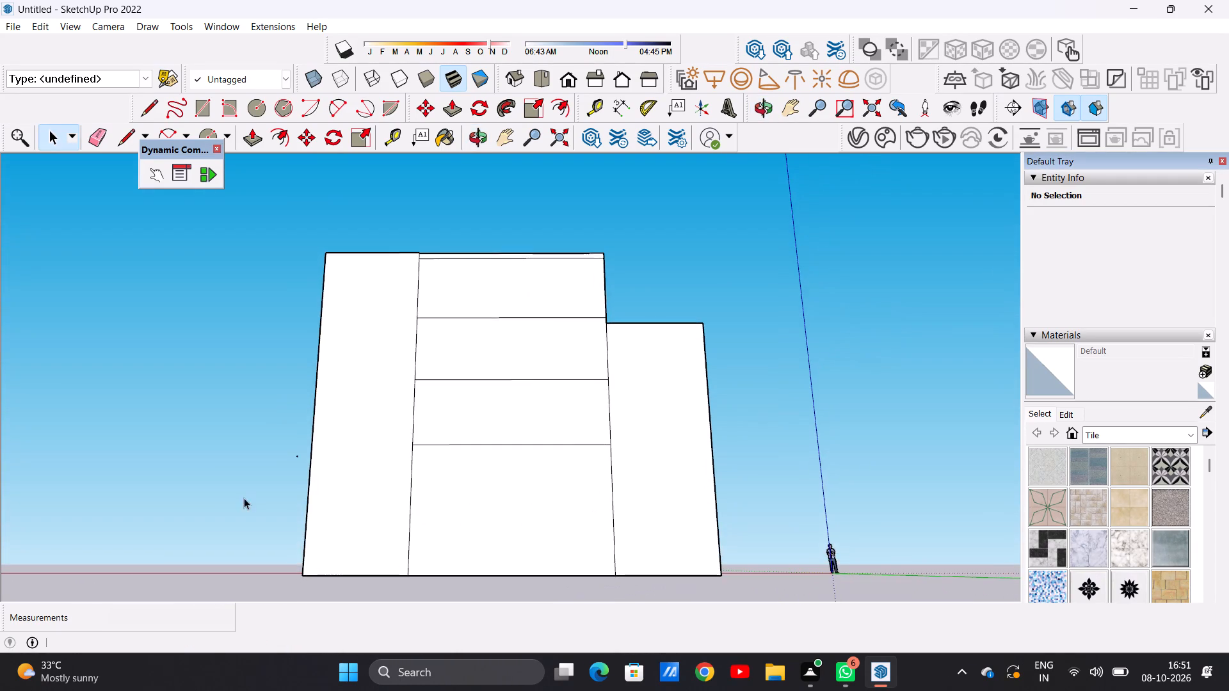
pyautogui.moveTo(244, 498); pyautogui.dragTo(595, 520, button='middle')
pyautogui.moveTo(276, 443); pyautogui.dragTo(735, 475, button='middle')
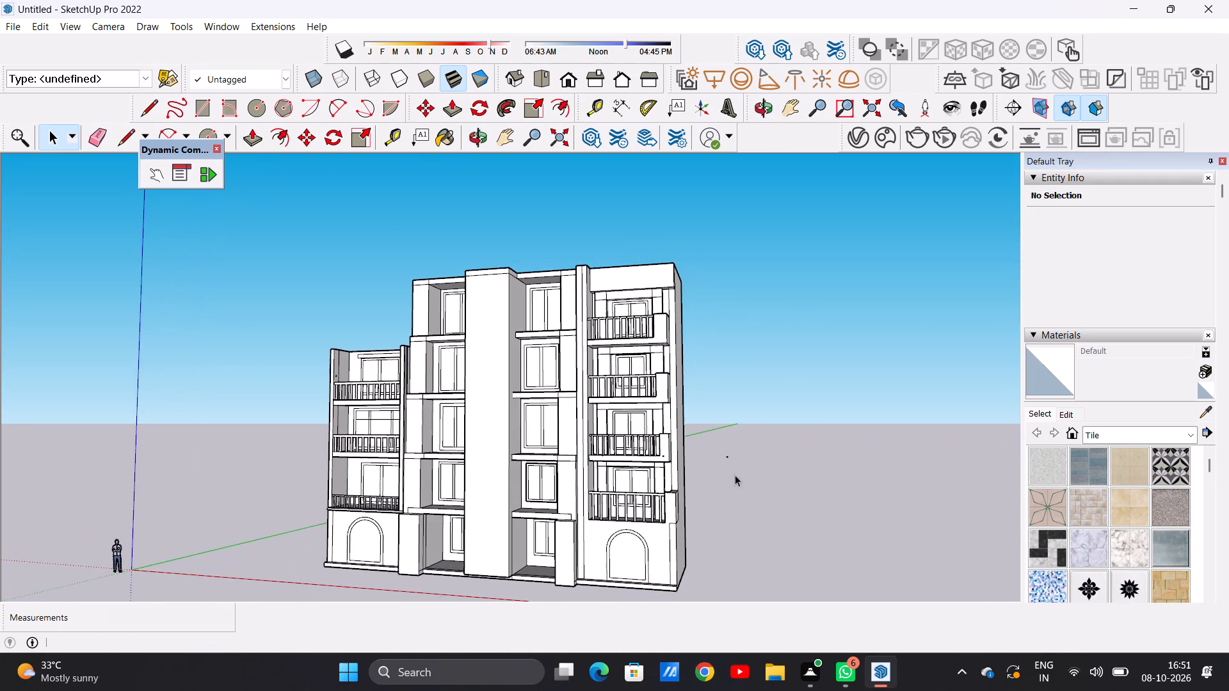
pyautogui.moveTo(431, 488); pyautogui.dragTo(511, 531, button='middle')
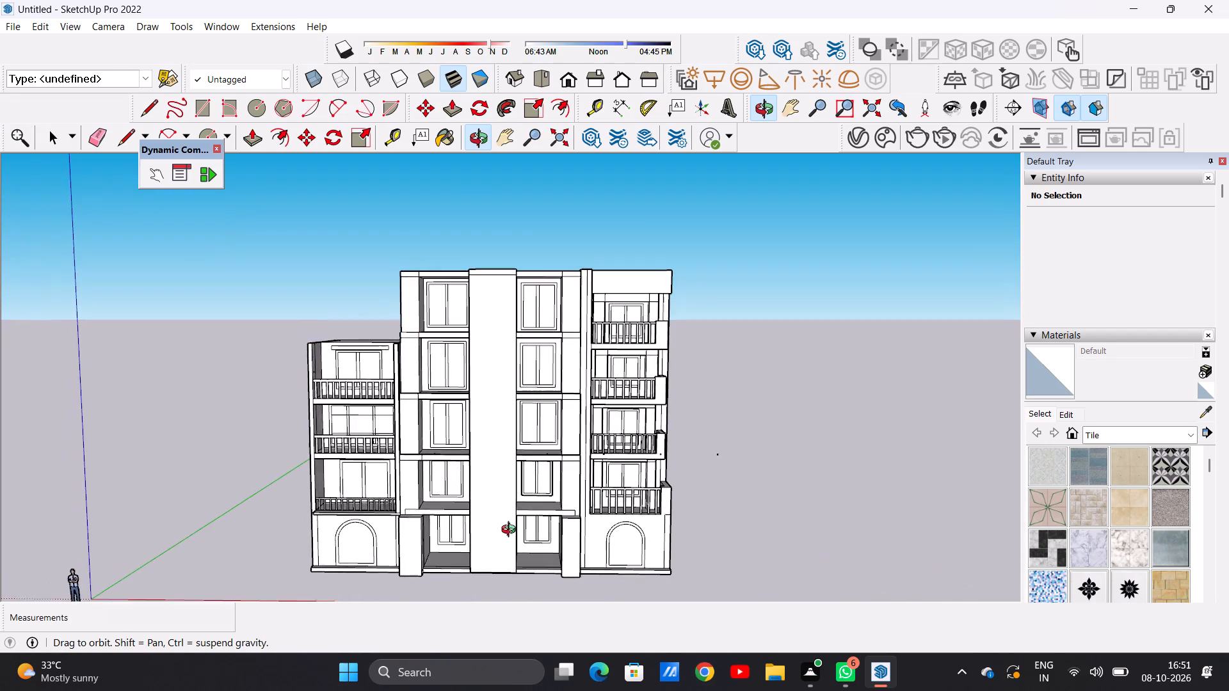
pyautogui.moveTo(511, 531); pyautogui.dragTo(511, 531, button='middle')
# Examine the side block's roof and the adjoining upper storeys of the main block from above.
pyautogui.scroll(-11, 406, 510)
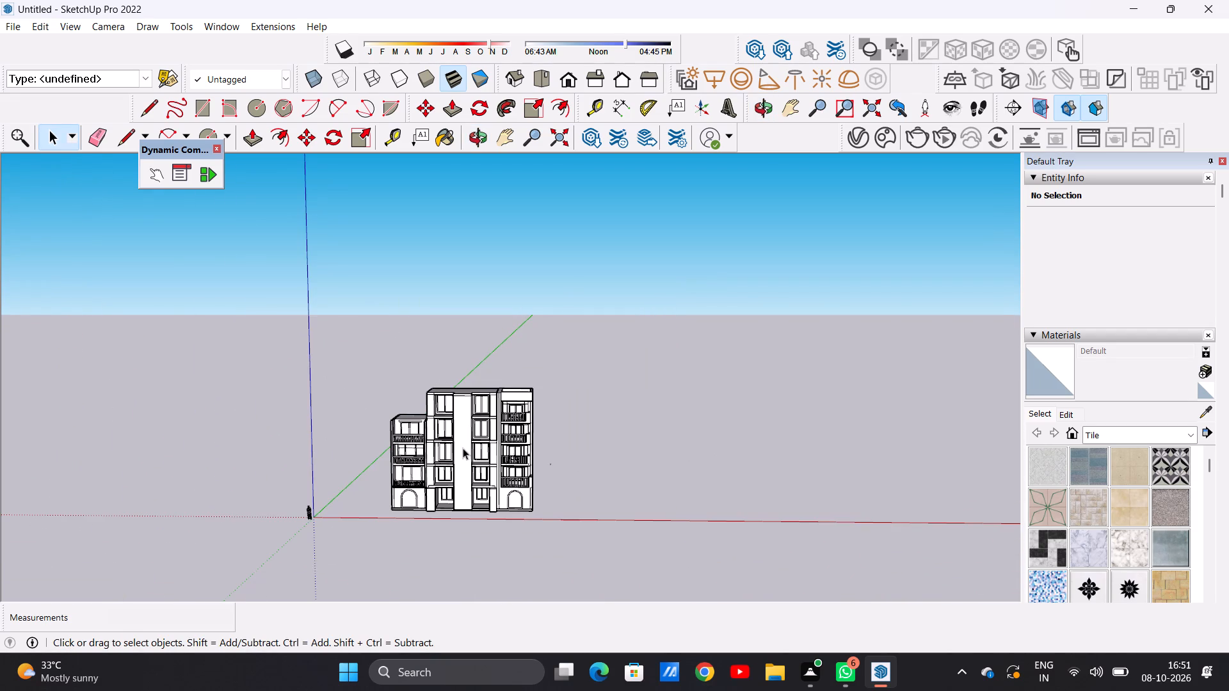
pyautogui.scroll(5, 451, 439)
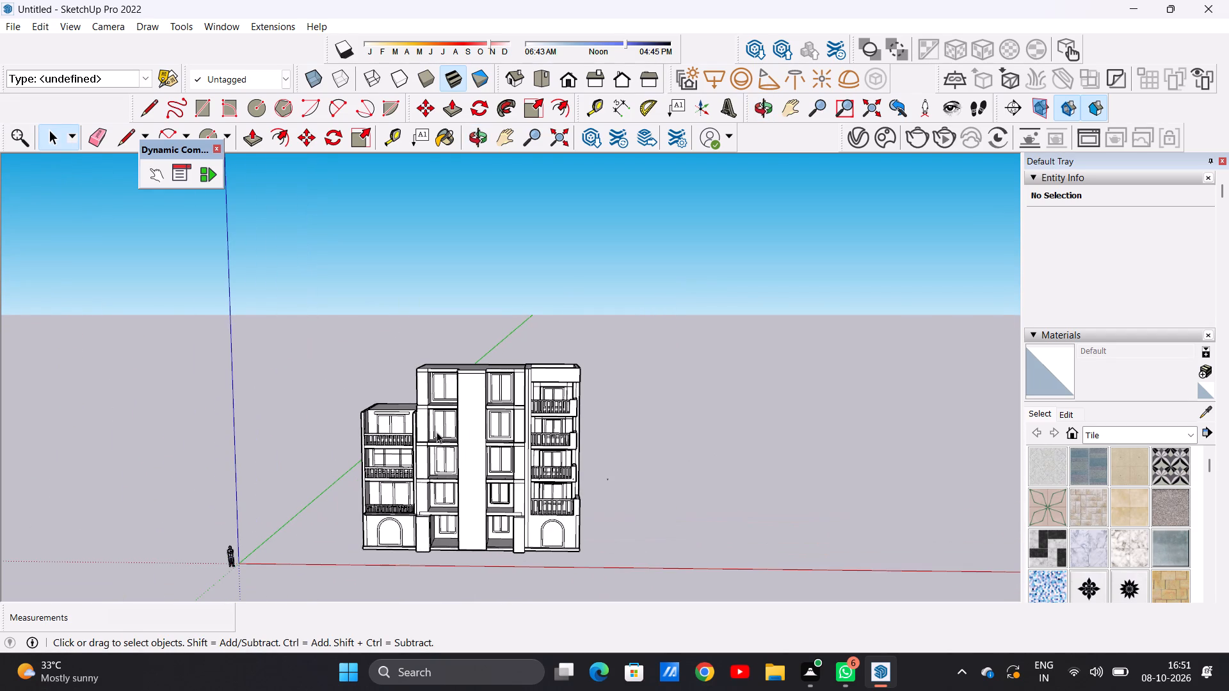
pyautogui.scroll(-3, 387, 434)
pyautogui.moveTo(343, 417); pyautogui.dragTo(499, 434, button='middle')
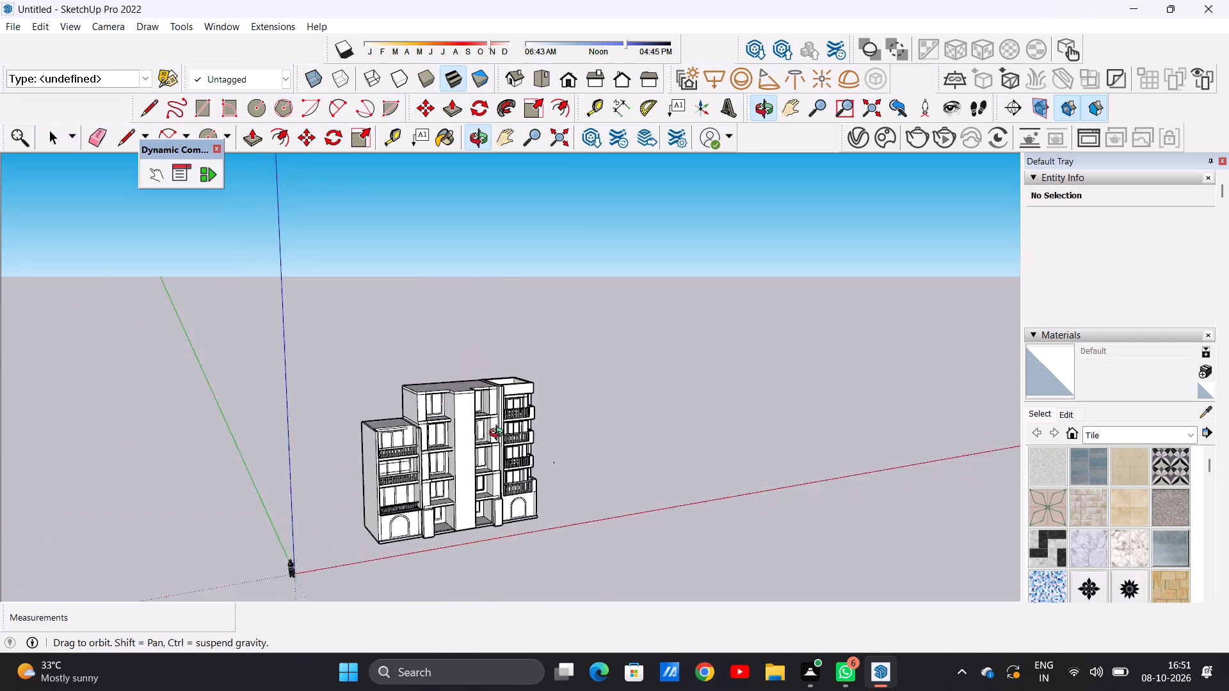
pyautogui.moveTo(499, 434); pyautogui.dragTo(594, 491, button='middle')
pyautogui.scroll(10, 436, 466)
pyautogui.scroll(-1, 367, 436)
pyautogui.scroll(4, 367, 436)
pyautogui.moveTo(428, 418); pyautogui.dragTo(273, 504, button='middle')
pyautogui.scroll(7, 339, 446)
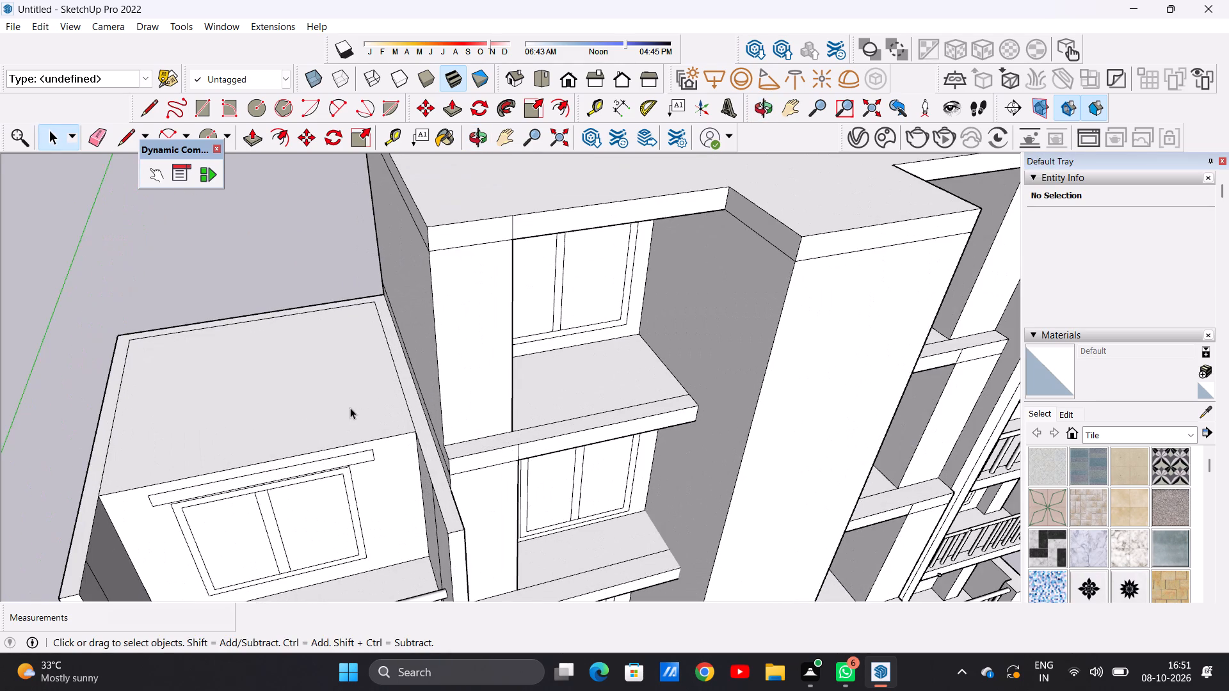
pyautogui.scroll(3, 360, 413)
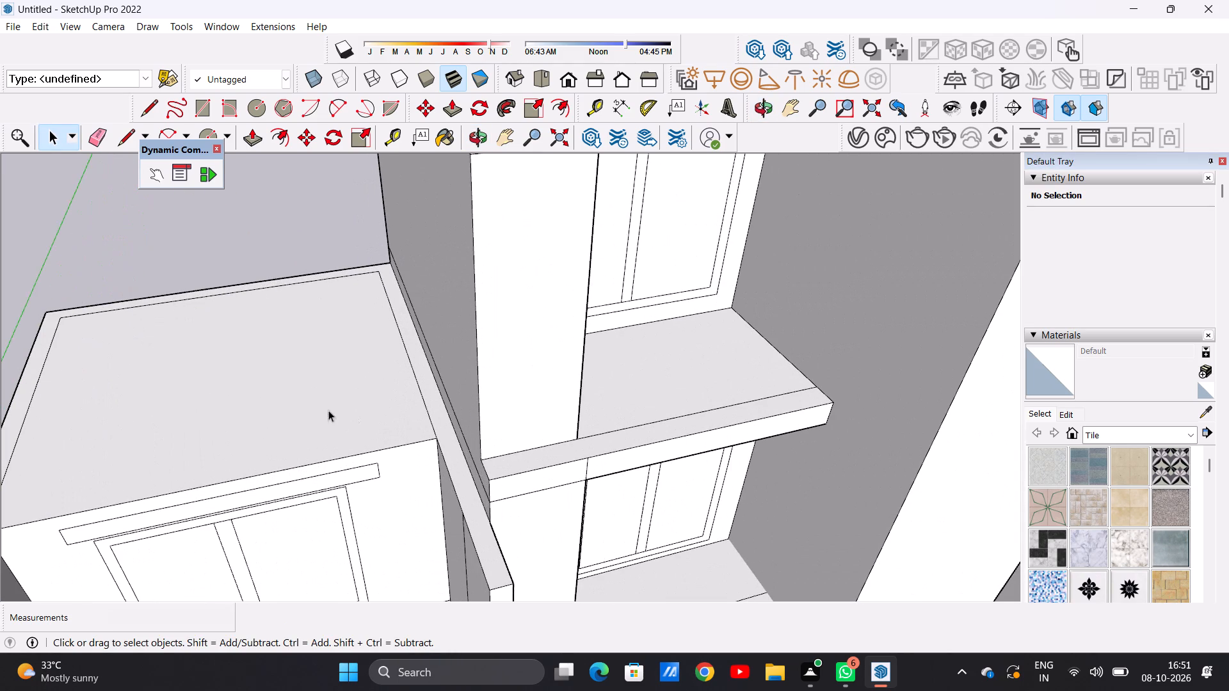
# Pull the narrow strip above the side block's top-storey window outward about 1' 3 13/16" as a window shade.
pyautogui.scroll(-5, 309, 408)
pyautogui.moveTo(177, 550); pyautogui.dragTo(273, 489, button='middle')
pyautogui.scroll(9, 253, 481)
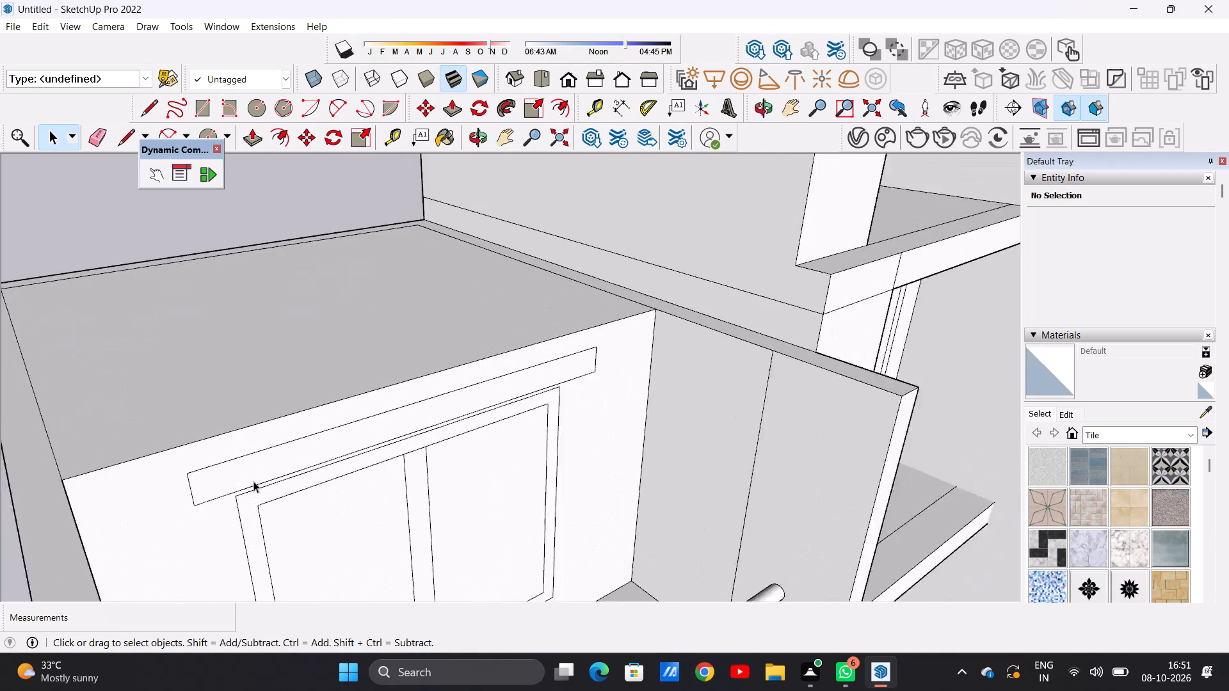
pyautogui.scroll(2, 253, 481)
pyautogui.press('p')
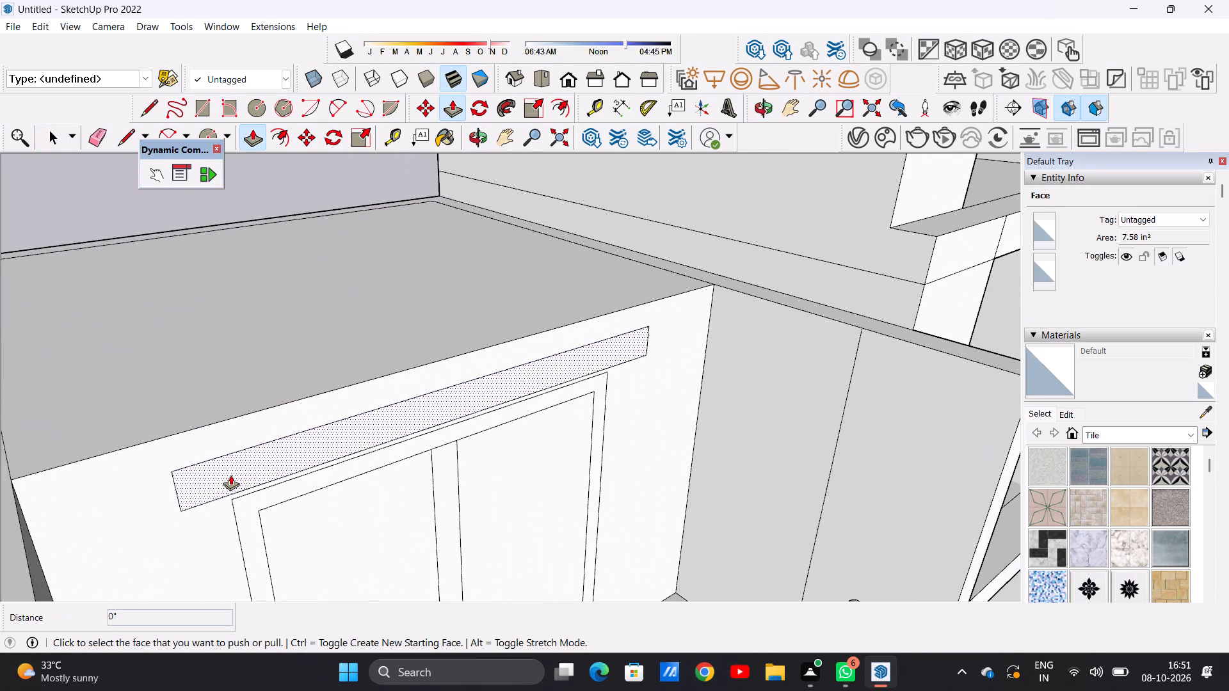
pyautogui.click(230, 475)
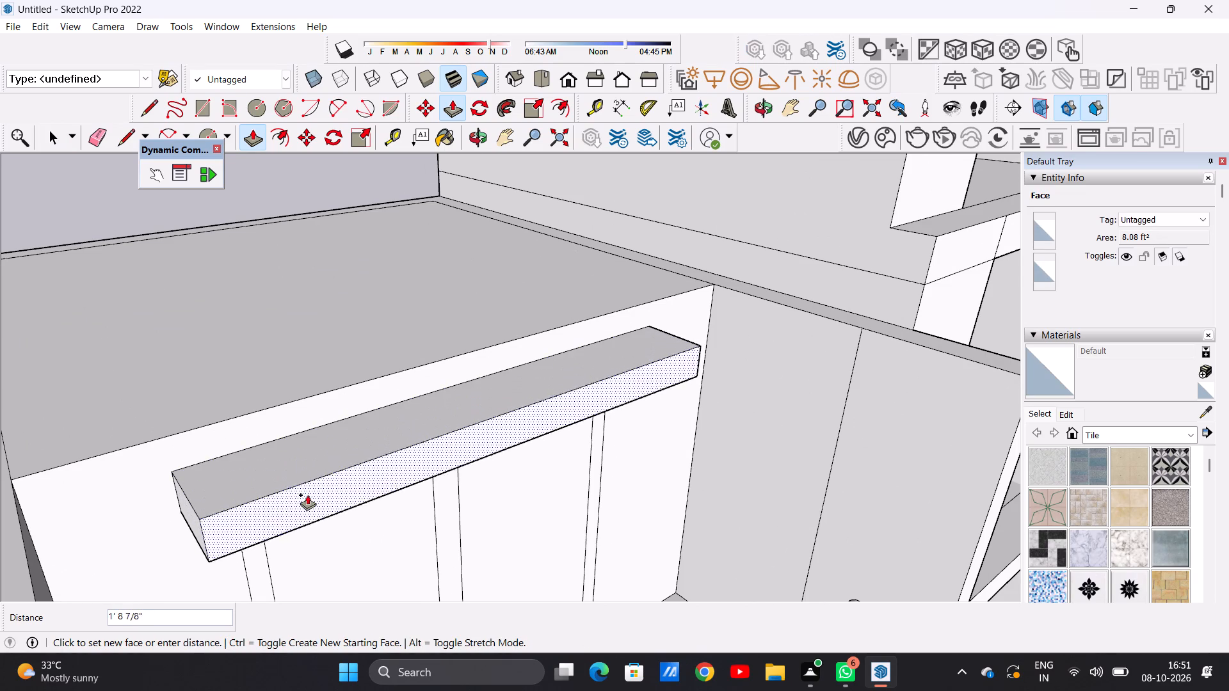
pyautogui.click(298, 479)
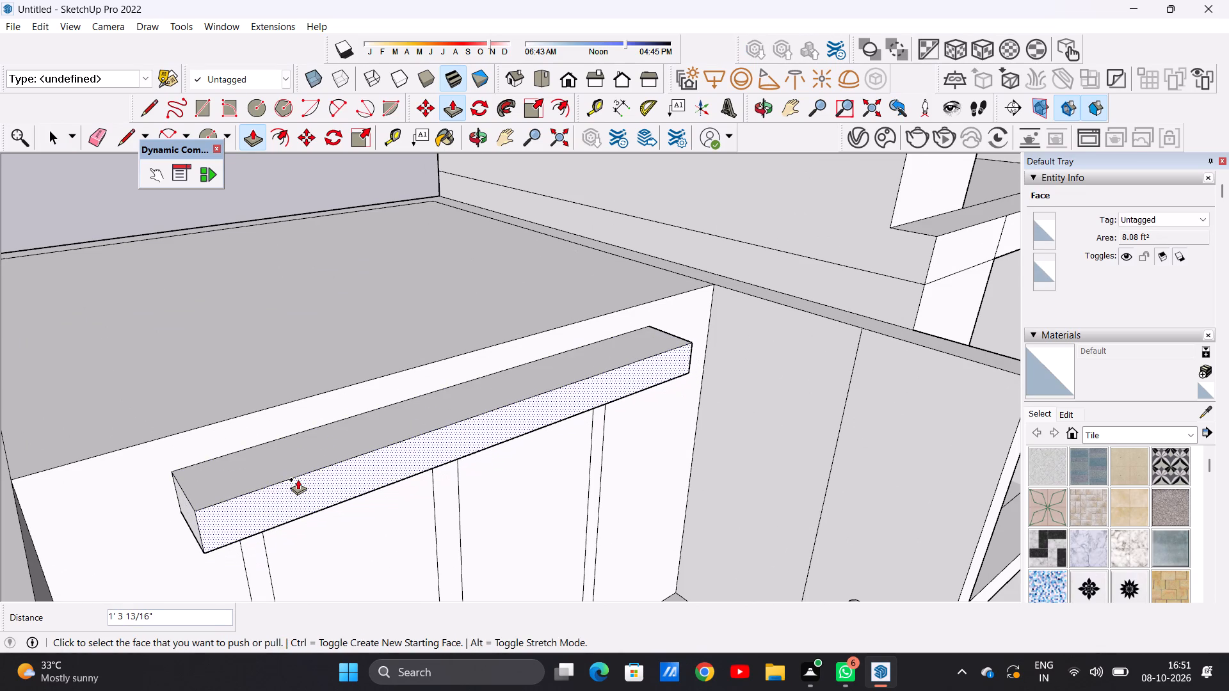
pyautogui.press('space')
pyautogui.scroll(-8, 422, 546)
pyautogui.scroll(1, 426, 501)
pyautogui.scroll(-10, 426, 501)
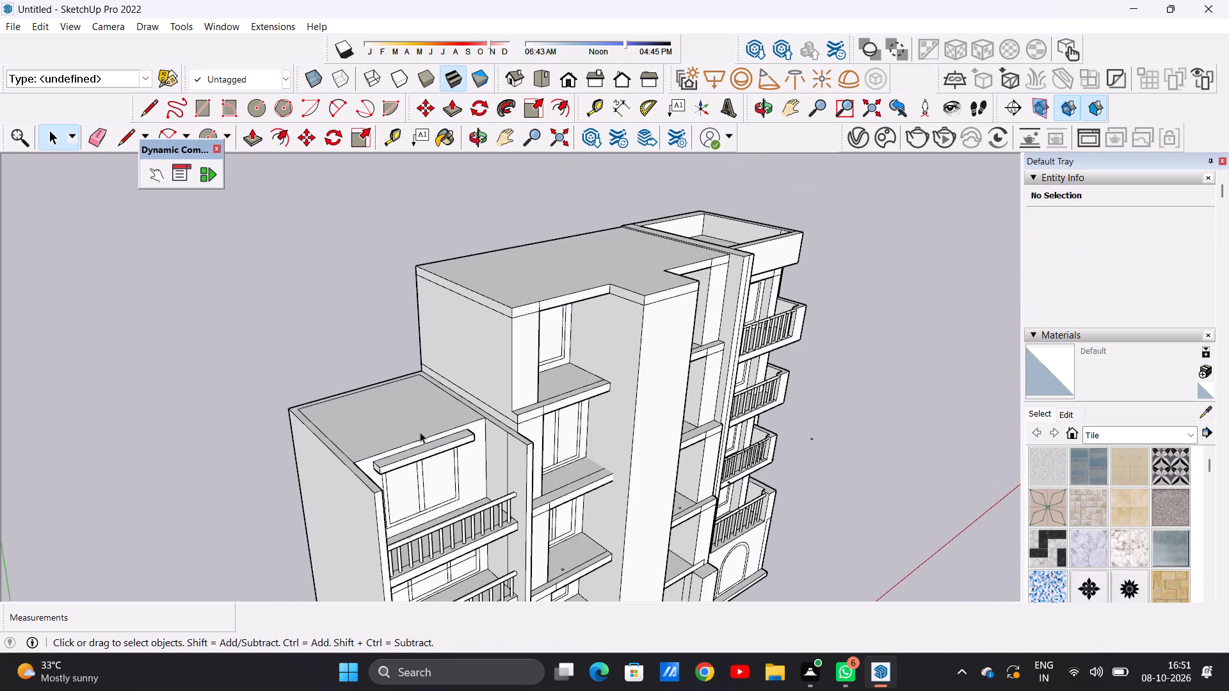
# Raise the side block's inner roof face by 1' to form the roof slab.
pyautogui.moveTo(458, 443); pyautogui.dragTo(335, 520, button='middle')
pyautogui.scroll(10, 351, 393)
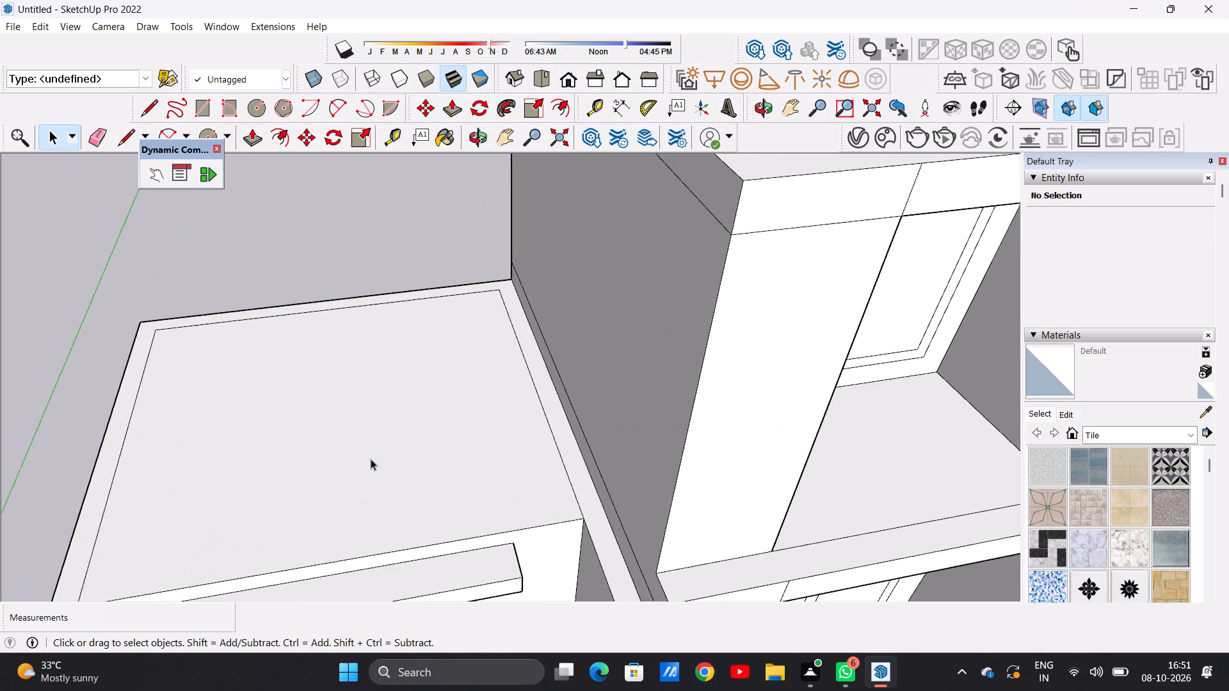
pyautogui.scroll(2, 371, 459)
pyautogui.press('p')
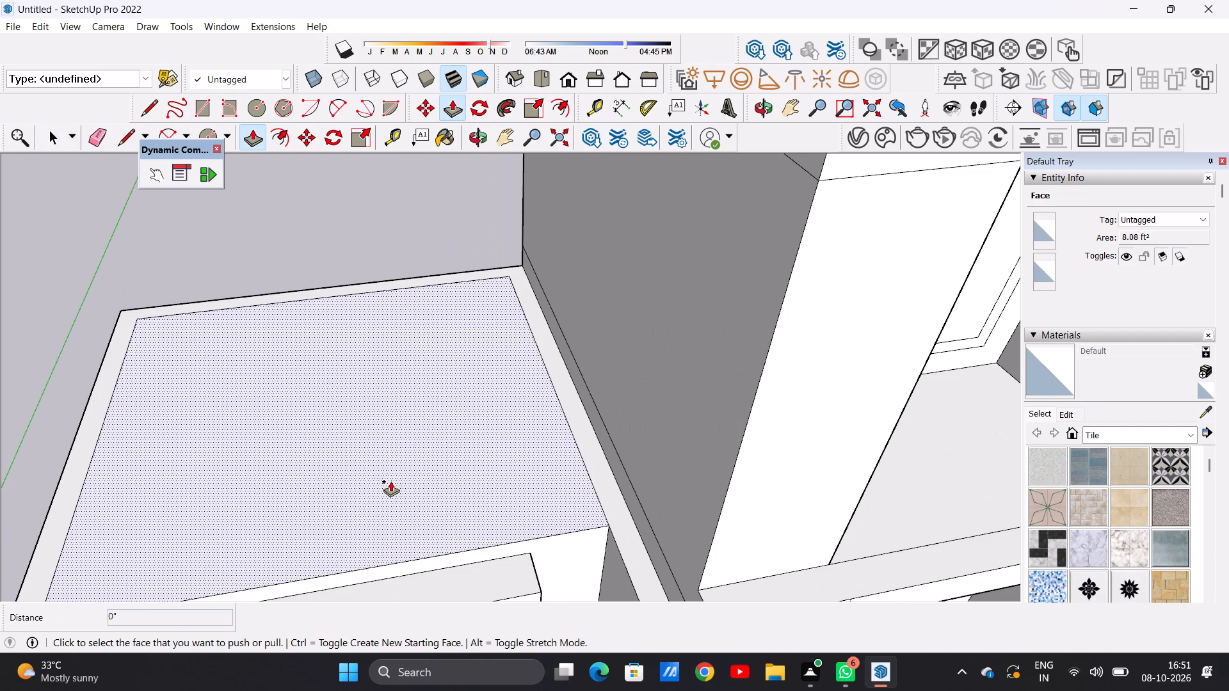
pyautogui.click(390, 481)
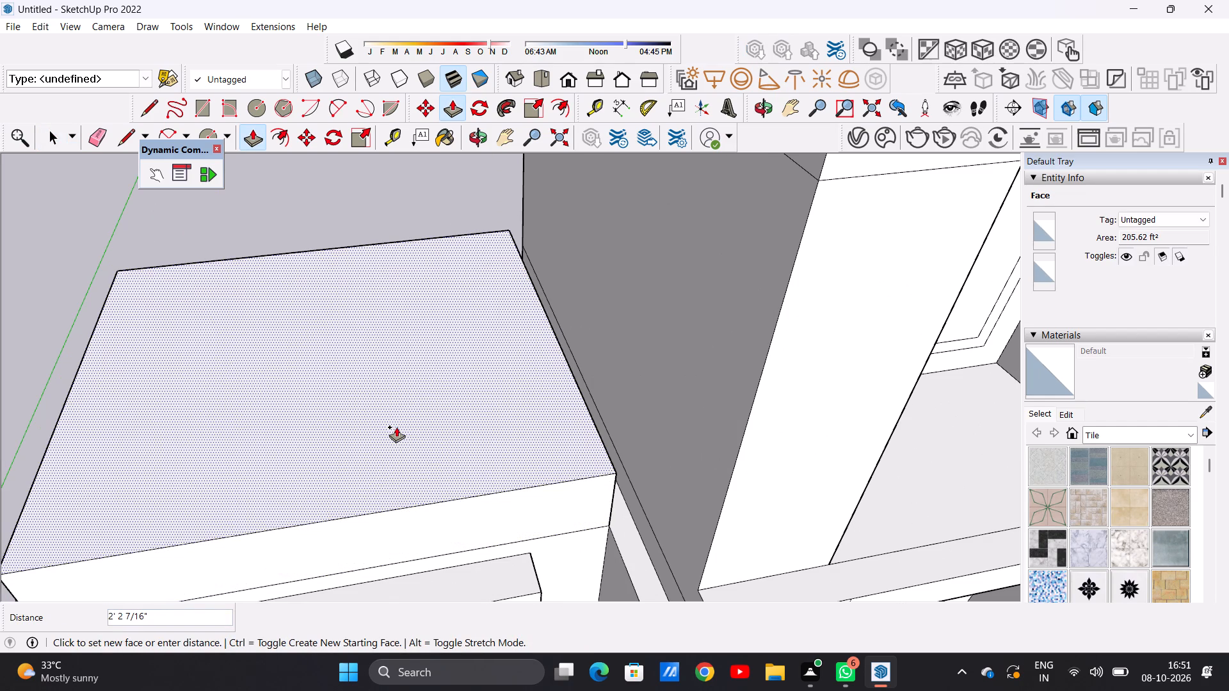
pyautogui.write("1'")
pyautogui.press('Return')
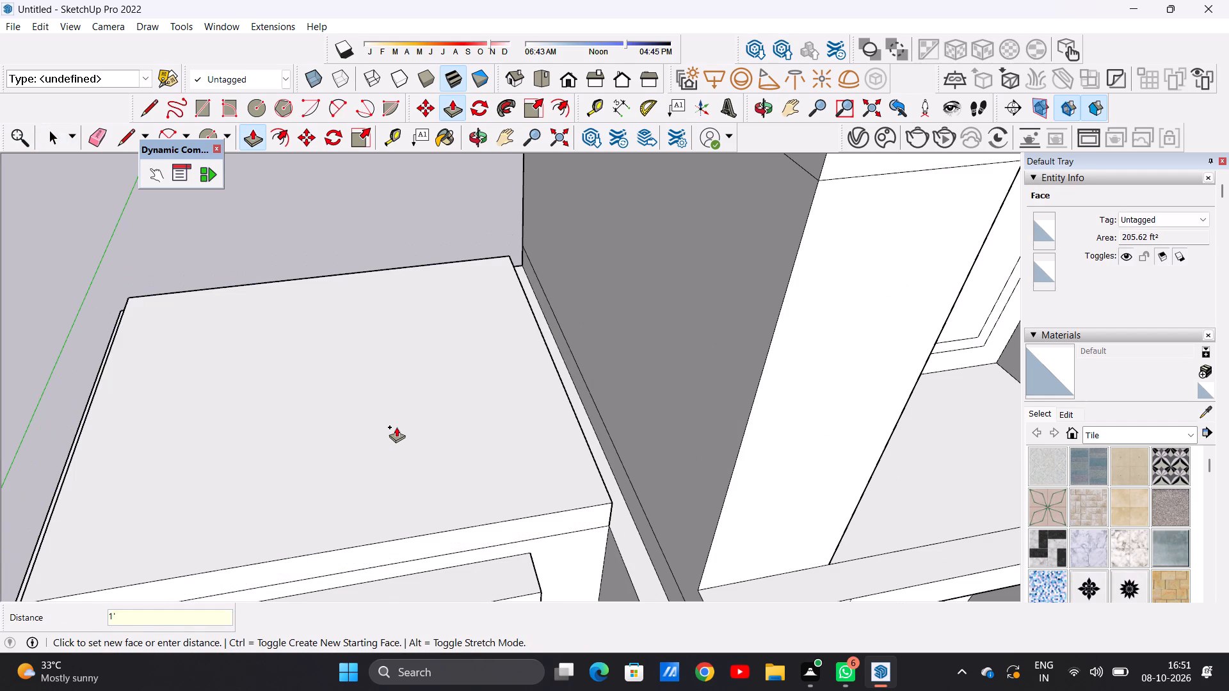
pyautogui.press('space')
pyautogui.scroll(-9, 468, 447)
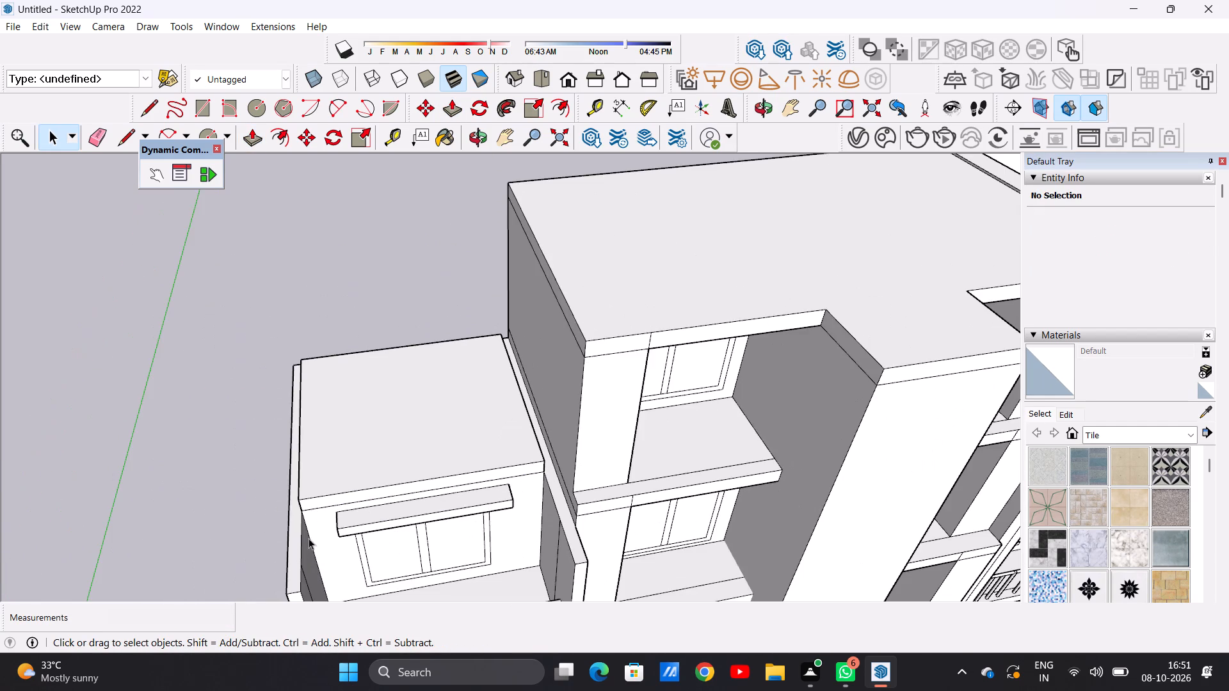
# Extend the side block's roof slab forward over the balcony about 3' 10 15/16", aligning its front with the side wall's vertical line.
pyautogui.scroll(9, 303, 563)
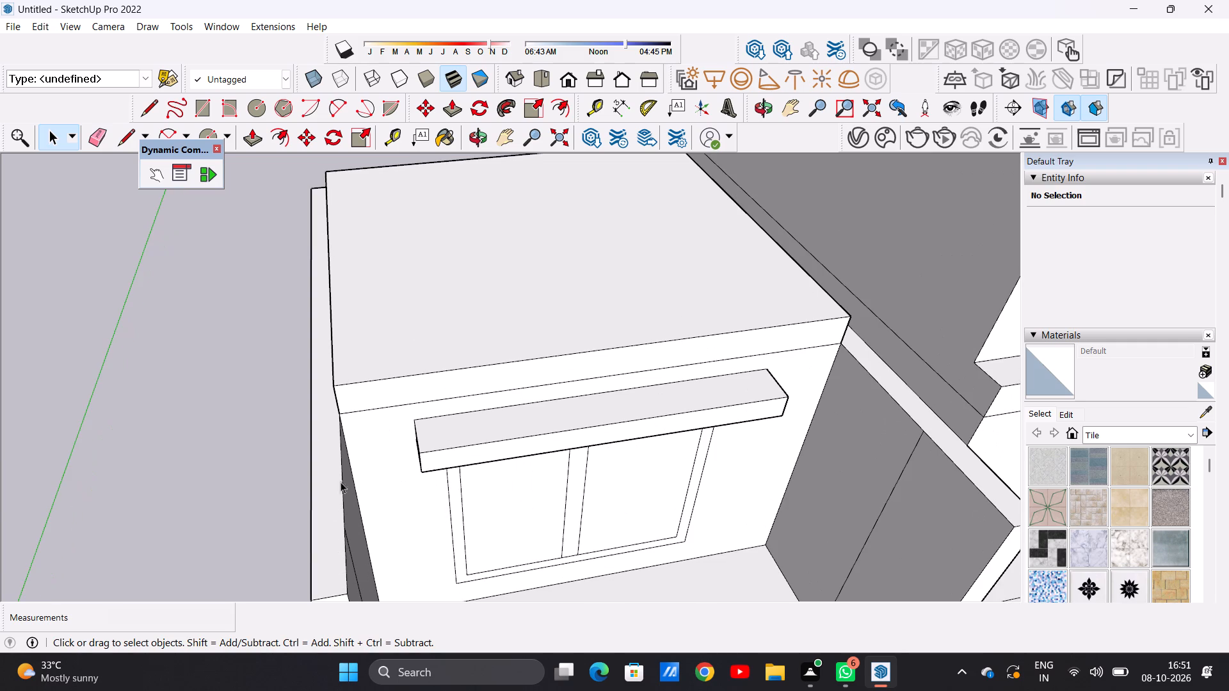
pyautogui.scroll(-6, 351, 390)
pyautogui.moveTo(343, 428); pyautogui.dragTo(362, 417, button='middle')
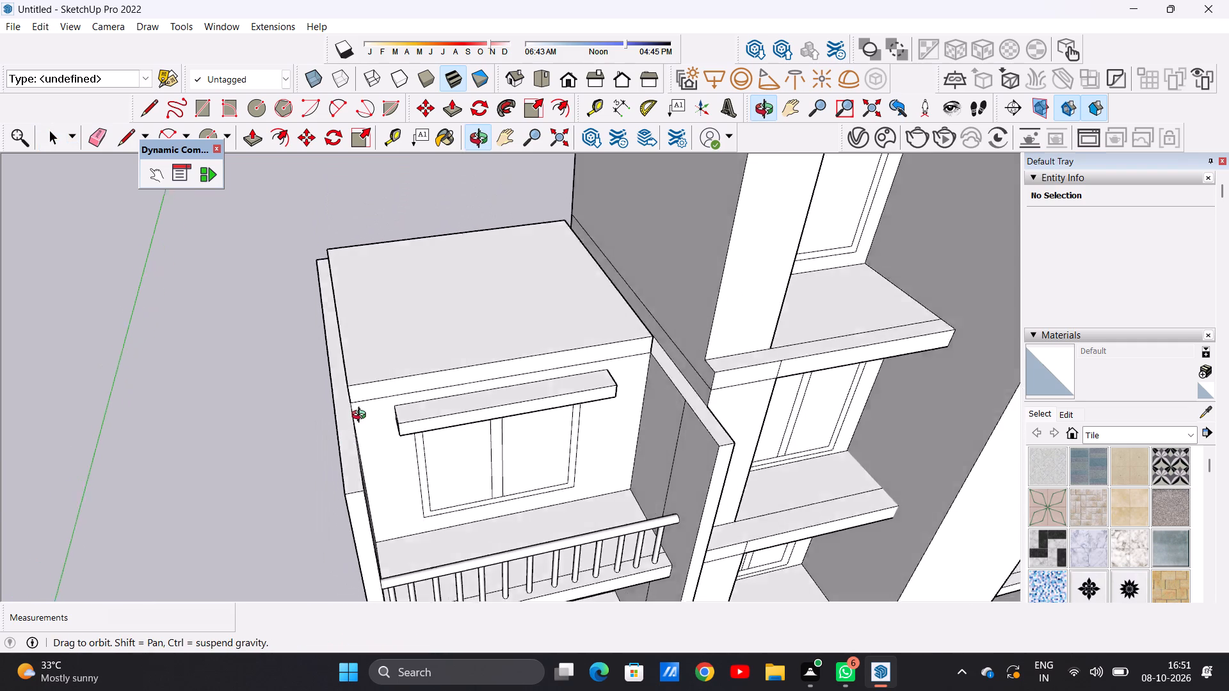
pyautogui.moveTo(362, 417); pyautogui.dragTo(408, 386, button='middle')
pyautogui.scroll(10, 406, 365)
pyautogui.press('p')
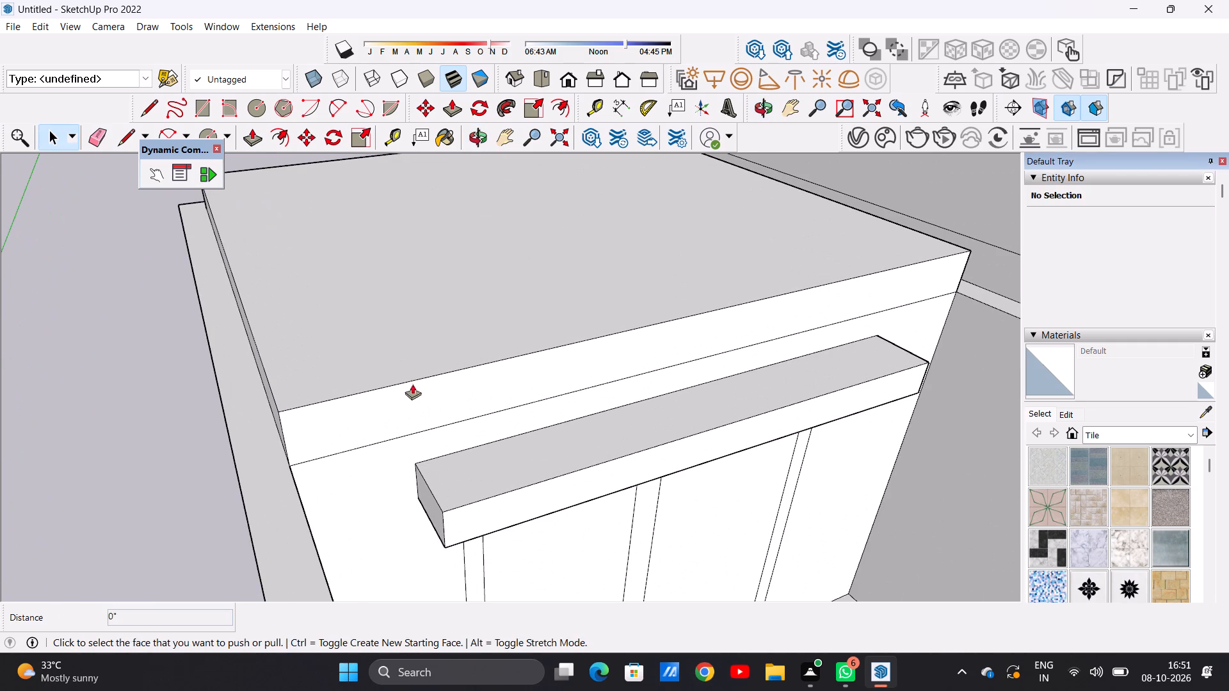
pyautogui.click(399, 399)
pyautogui.scroll(-8, 456, 391)
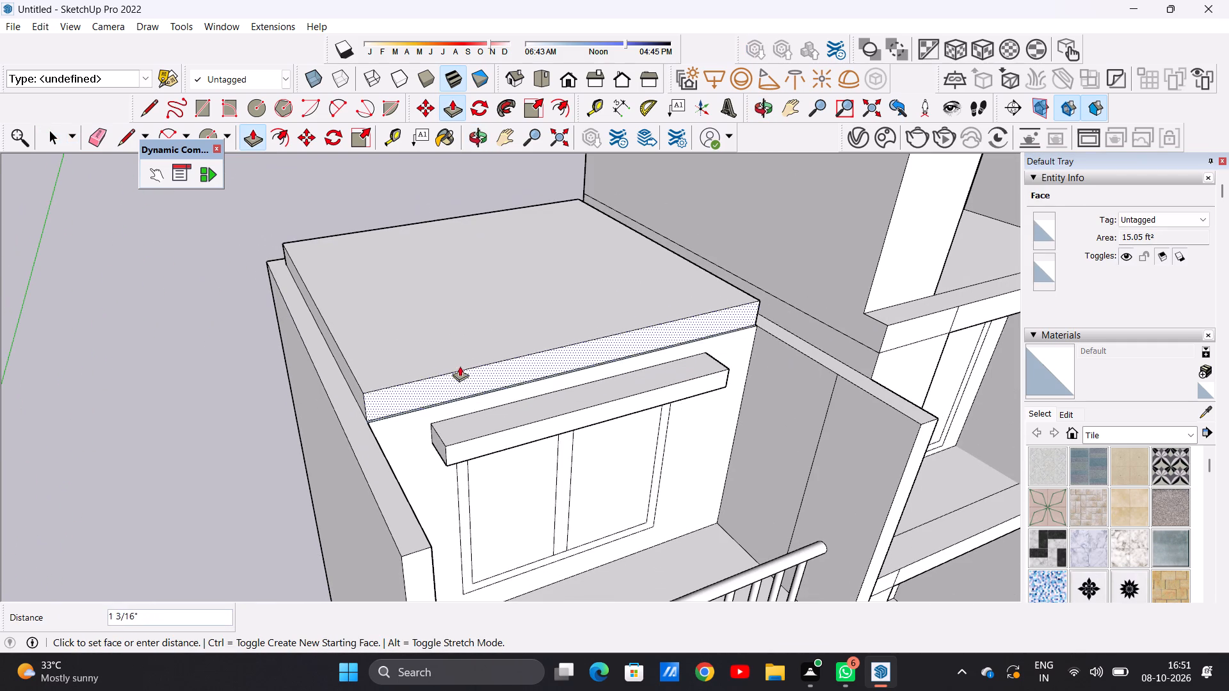
pyautogui.scroll(-4, 453, 376)
pyautogui.moveTo(479, 399); pyautogui.dragTo(300, 371, button='middle')
pyautogui.scroll(6, 290, 383)
pyautogui.scroll(-13, 328, 351)
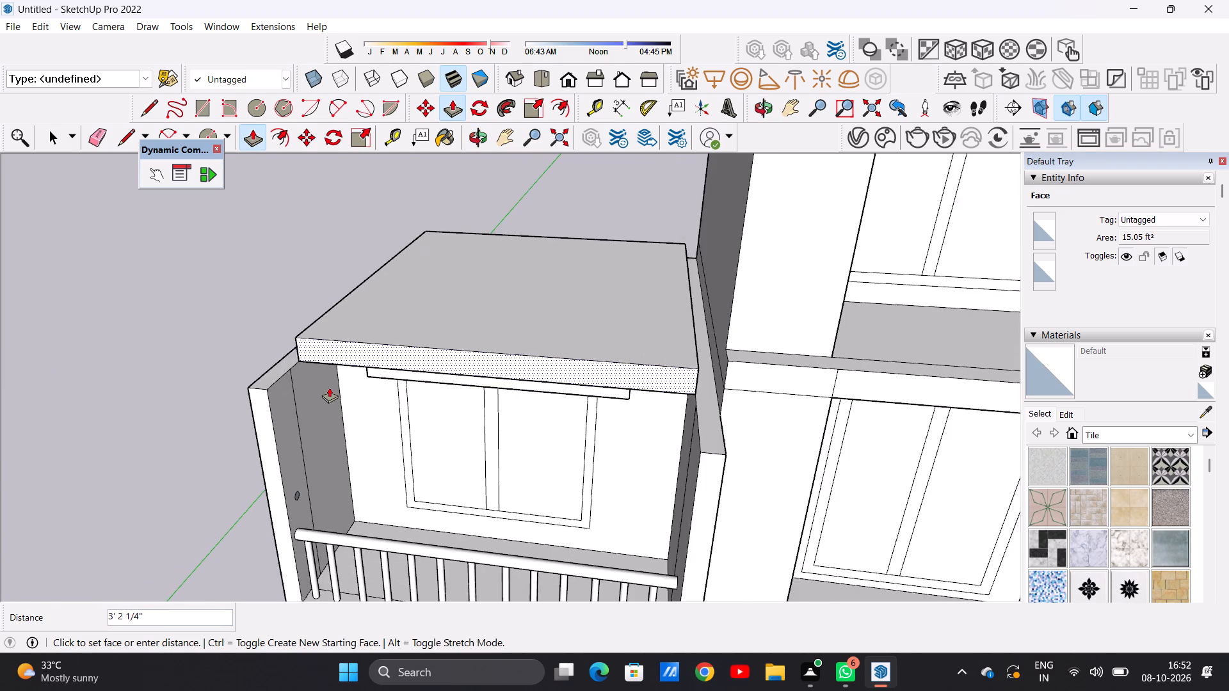
pyautogui.scroll(1, 328, 387)
pyautogui.scroll(-1, 328, 387)
pyautogui.scroll(13, 326, 387)
pyautogui.scroll(-1, 322, 443)
pyautogui.scroll(6, 322, 443)
pyautogui.moveTo(316, 455); pyautogui.dragTo(325, 366, button='middle')
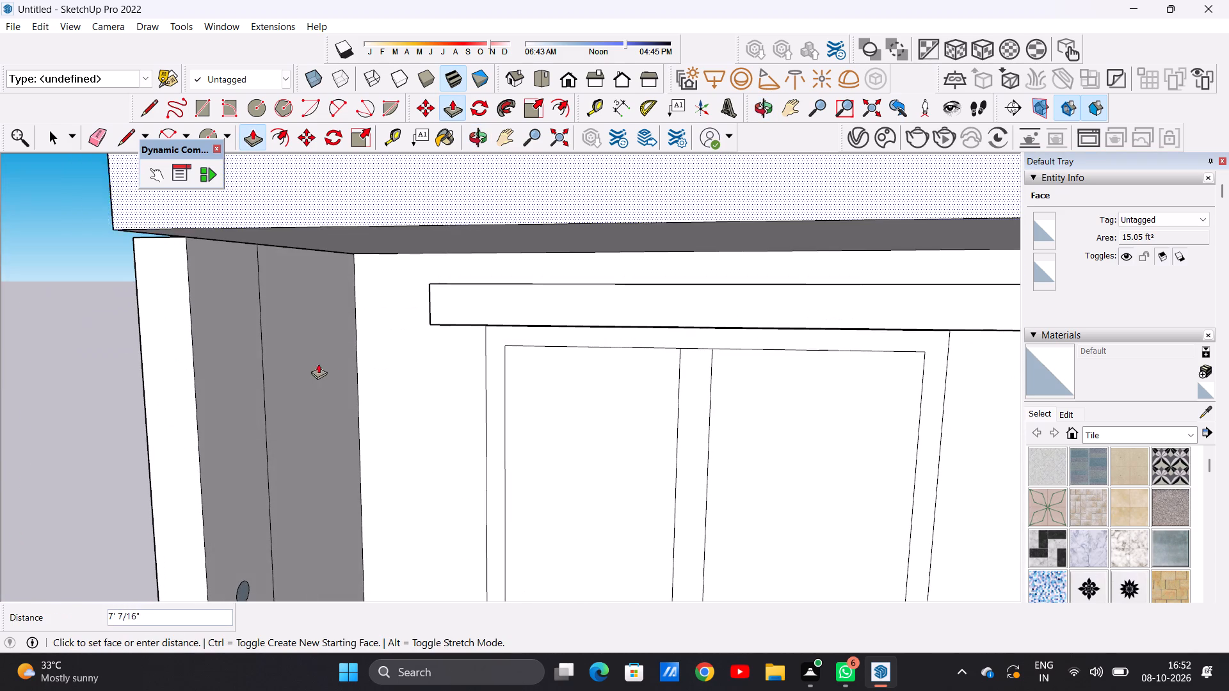
pyautogui.click(253, 247)
pyautogui.press('space')
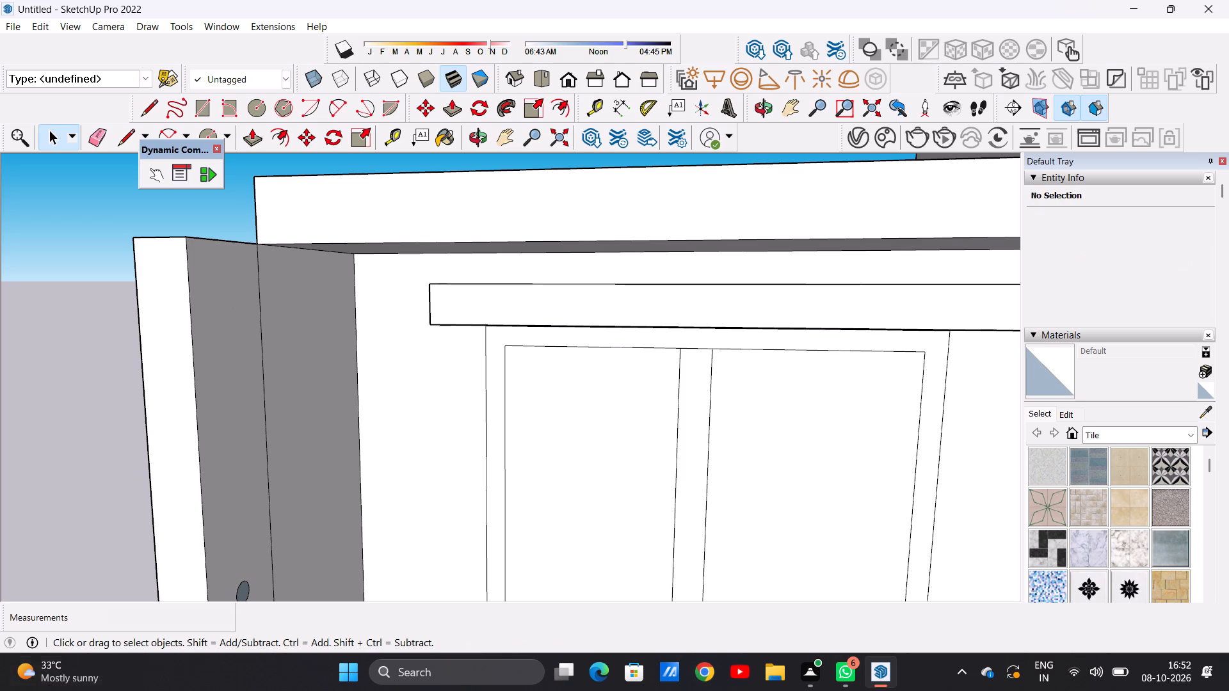
# Raise the top face of the walls around the side block's roof slab by 1', level with the slab.
pyautogui.scroll(-17, 403, 465)
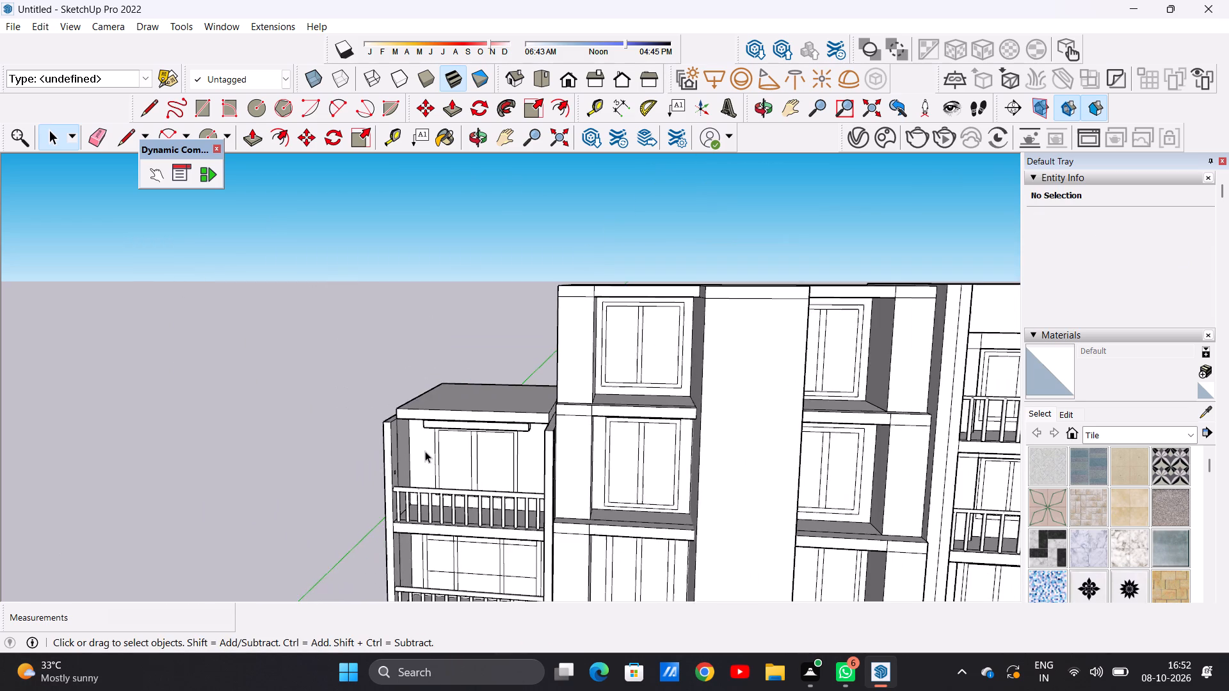
pyautogui.scroll(10, 422, 472)
pyautogui.moveTo(392, 459); pyautogui.dragTo(622, 475, button='middle')
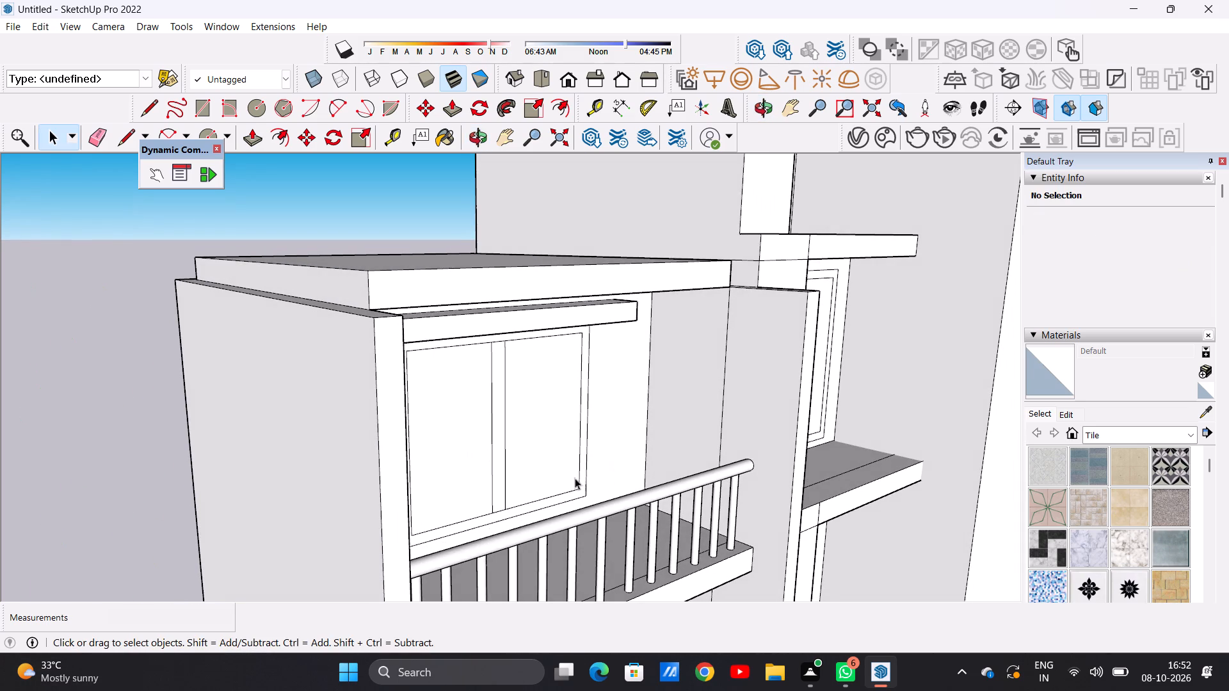
pyautogui.moveTo(586, 432); pyautogui.dragTo(473, 541, button='middle')
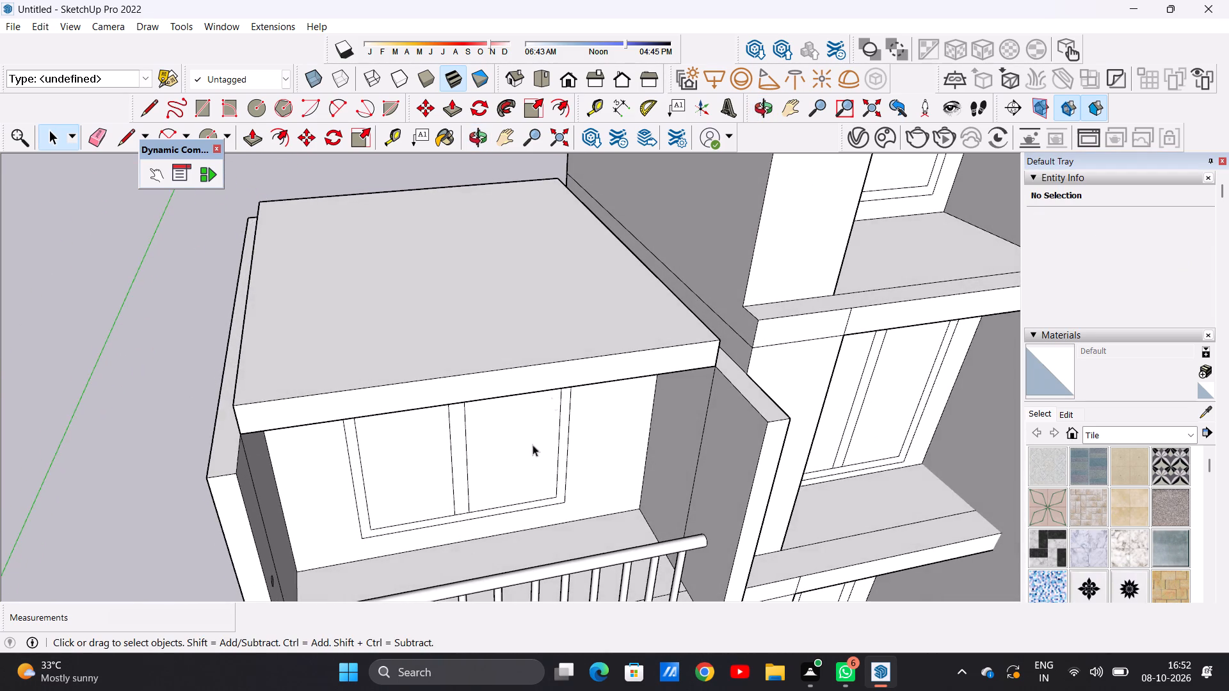
pyautogui.scroll(-7, 557, 393)
pyautogui.moveTo(613, 361); pyautogui.dragTo(563, 386, button='middle')
pyautogui.scroll(3, 300, 463)
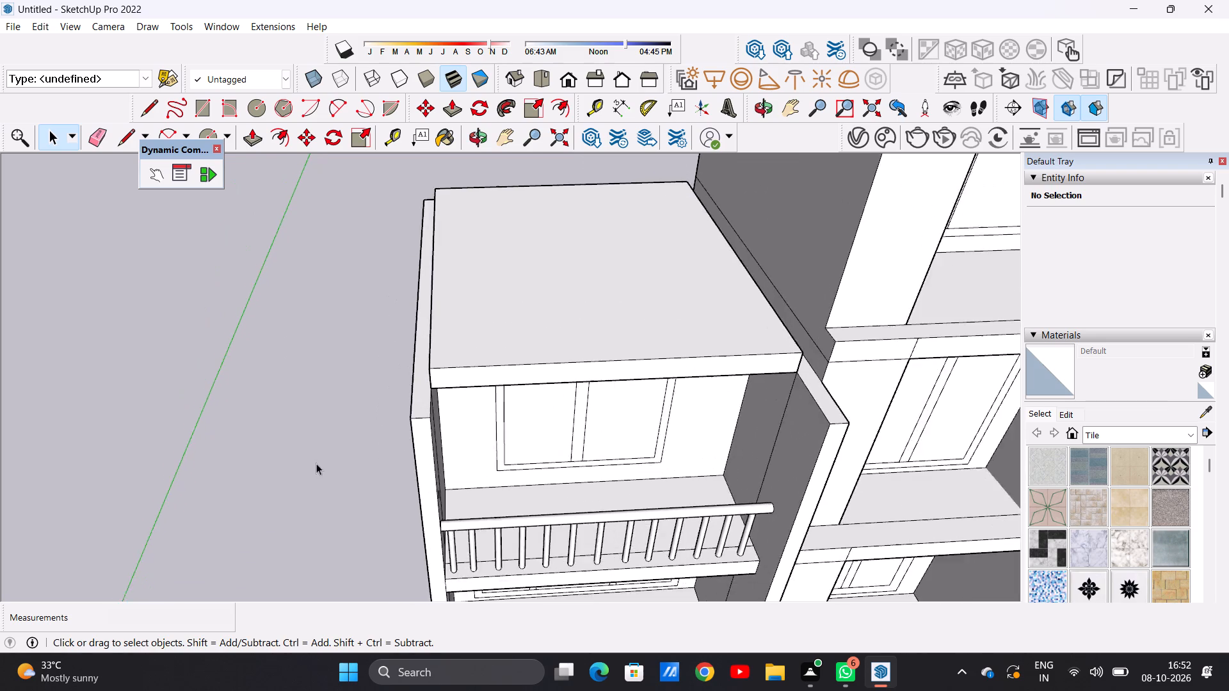
pyautogui.scroll(2, 316, 463)
pyautogui.scroll(4, 429, 422)
pyautogui.press('p')
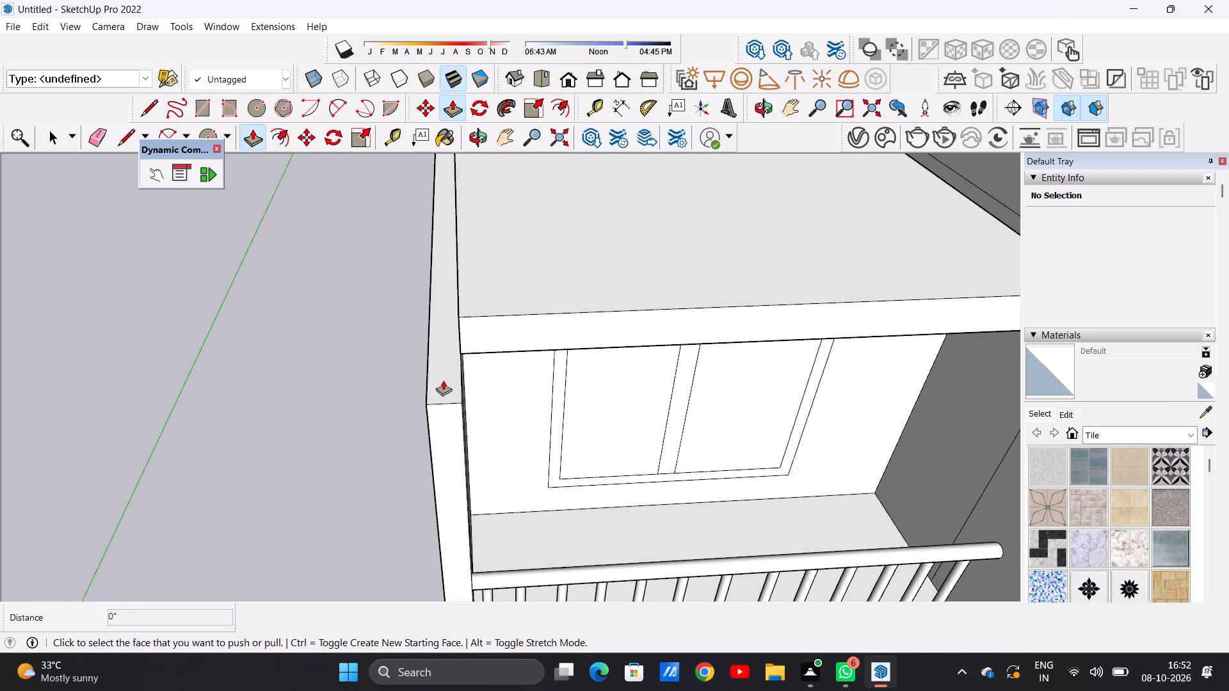
pyautogui.click(443, 379)
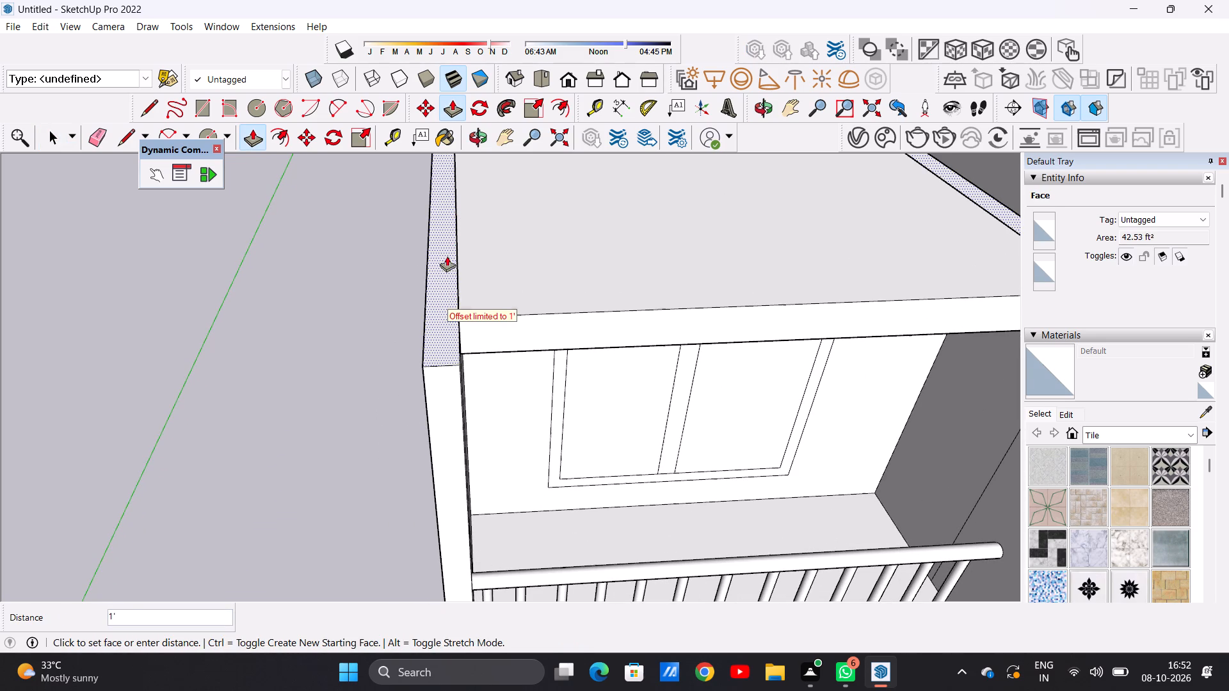
pyautogui.click(450, 278)
# Raise the top face of the walls surrounding the side block's roof by 10'.
pyautogui.click(445, 324)
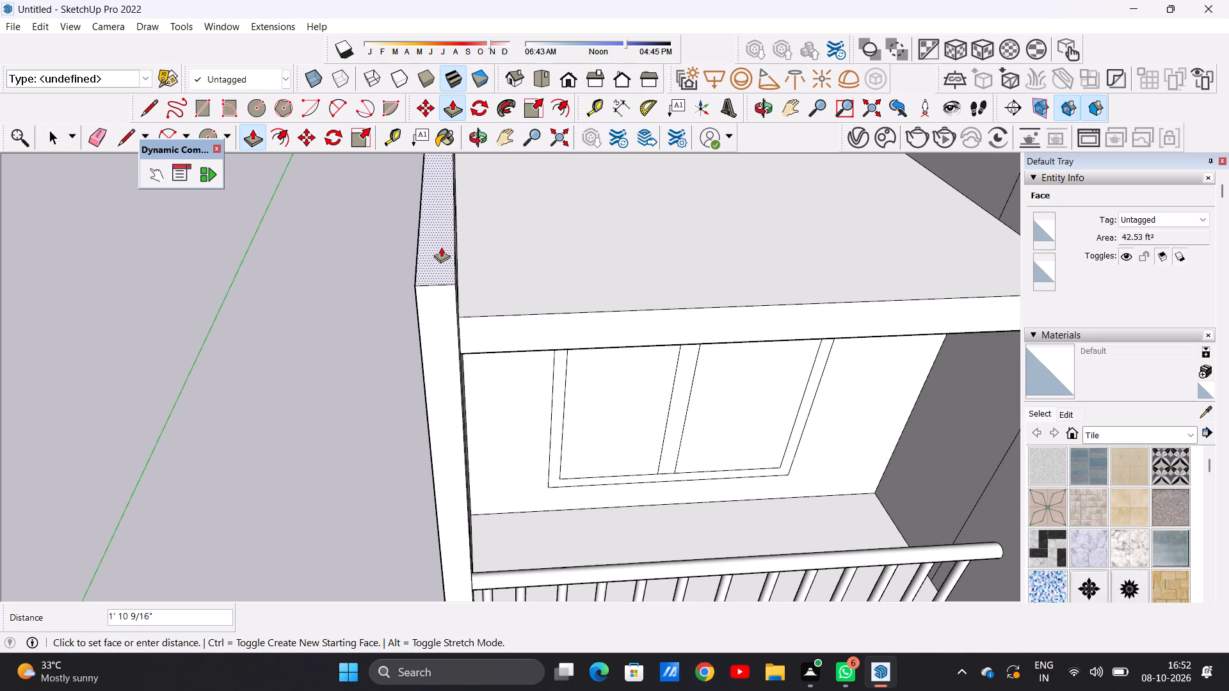
pyautogui.write("10'")
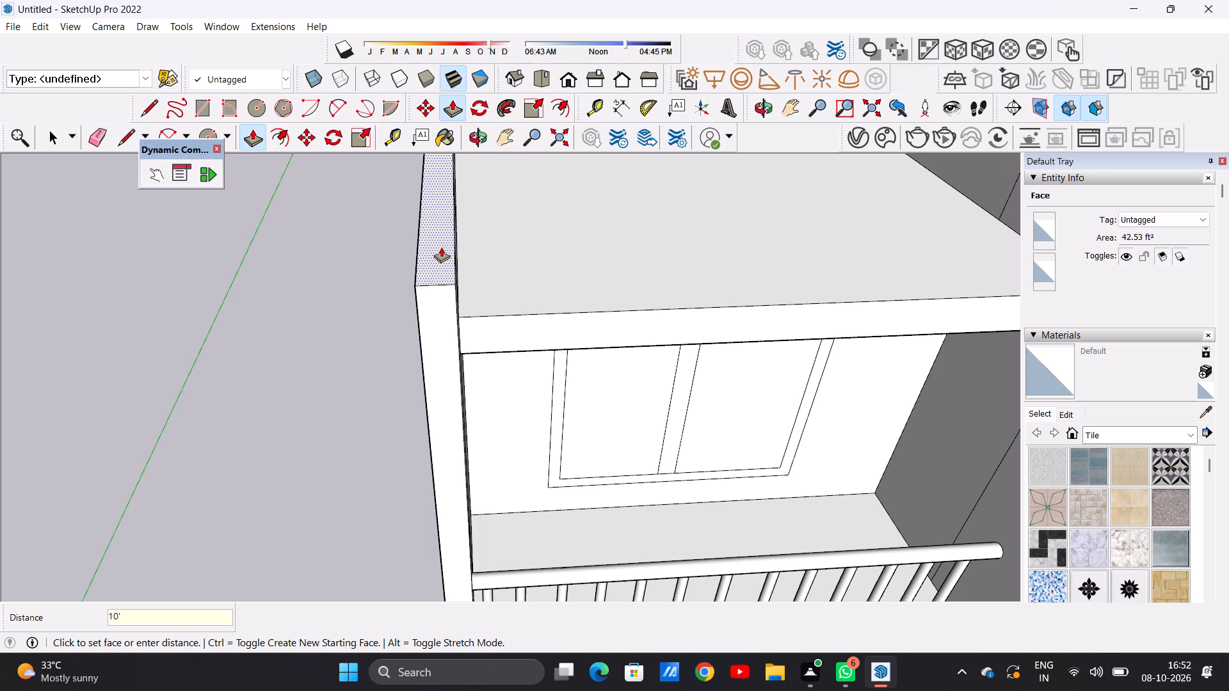
pyautogui.press('Return')
pyautogui.press('space')
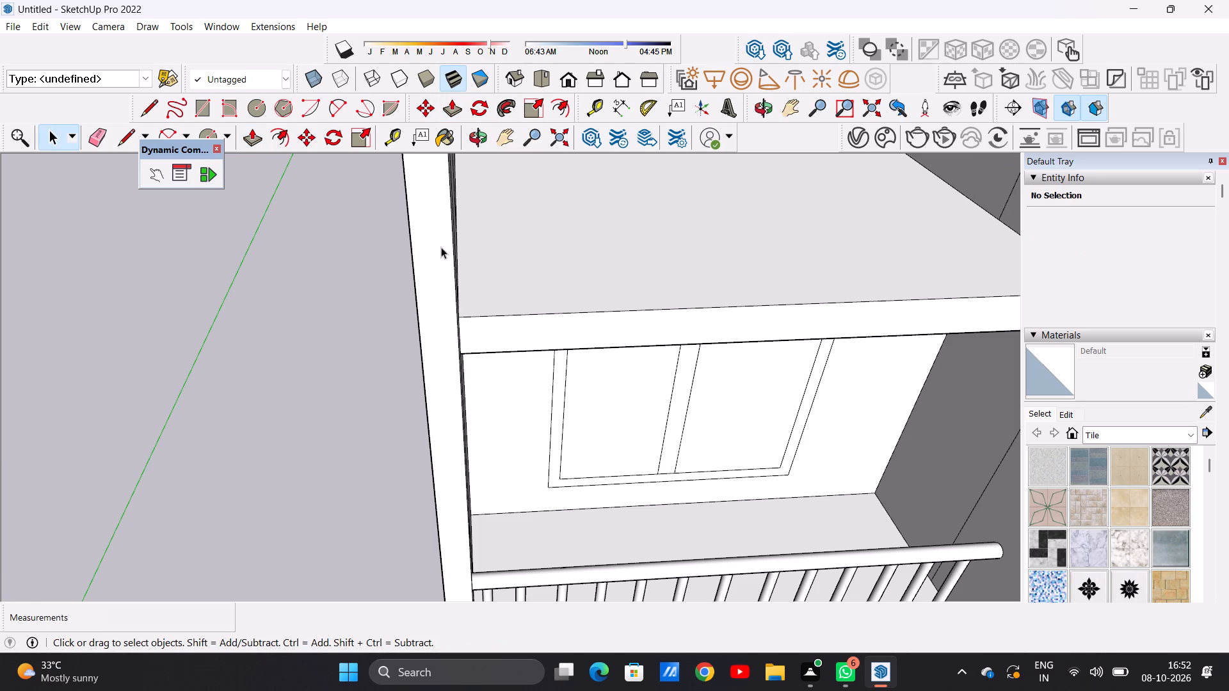
# Examine the whole front facade, comparing the side block's raised walls with the main block and the opposite wing.
pyautogui.scroll(-20, 435, 317)
pyautogui.scroll(-3, 435, 317)
pyautogui.moveTo(618, 500); pyautogui.dragTo(602, 424, button='middle')
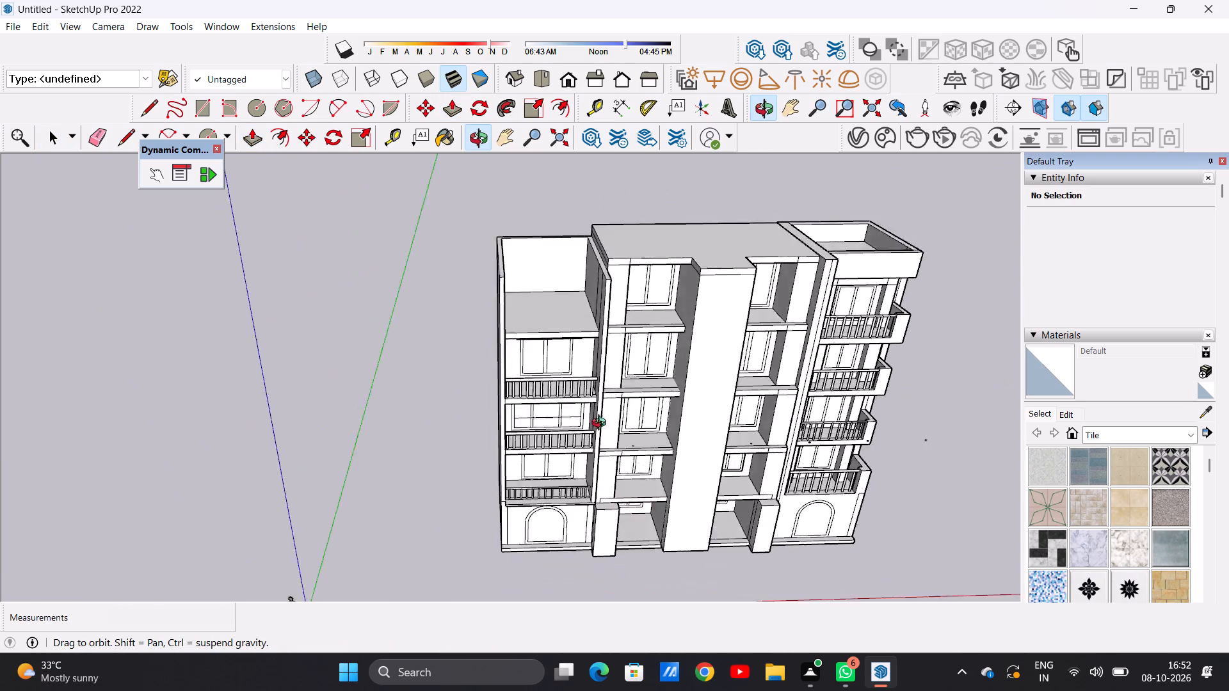
pyautogui.moveTo(602, 424); pyautogui.dragTo(591, 320, button='middle')
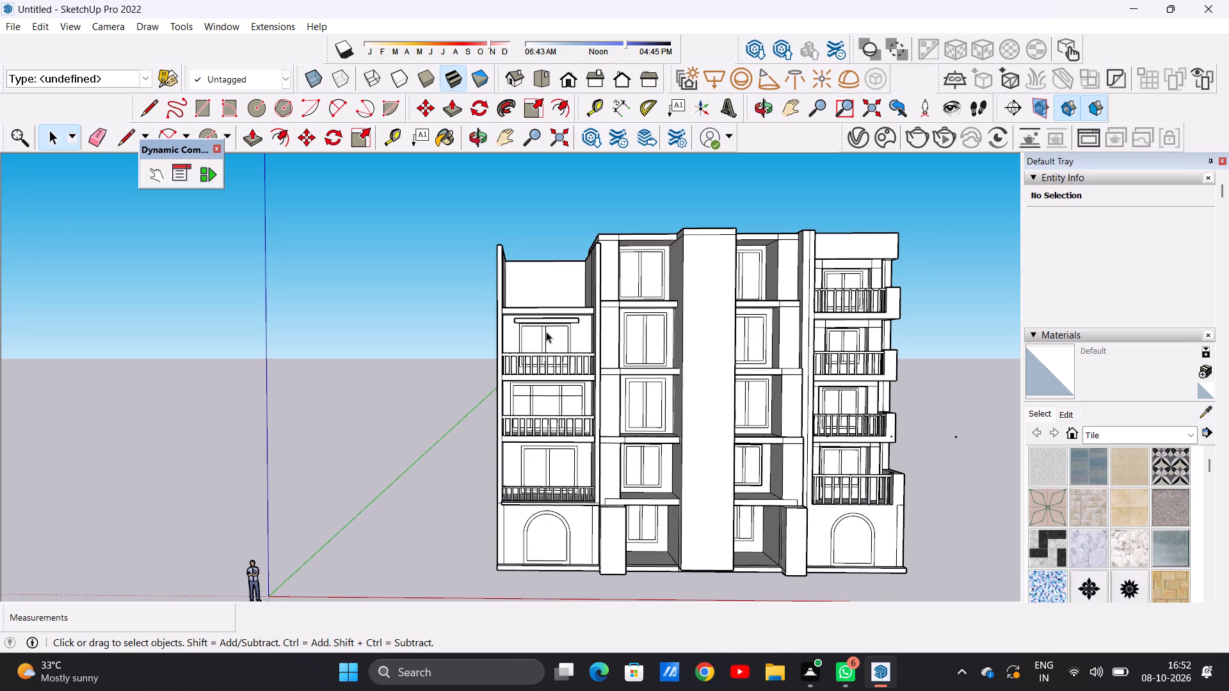
pyautogui.moveTo(565, 274); pyautogui.dragTo(561, 430, button='middle')
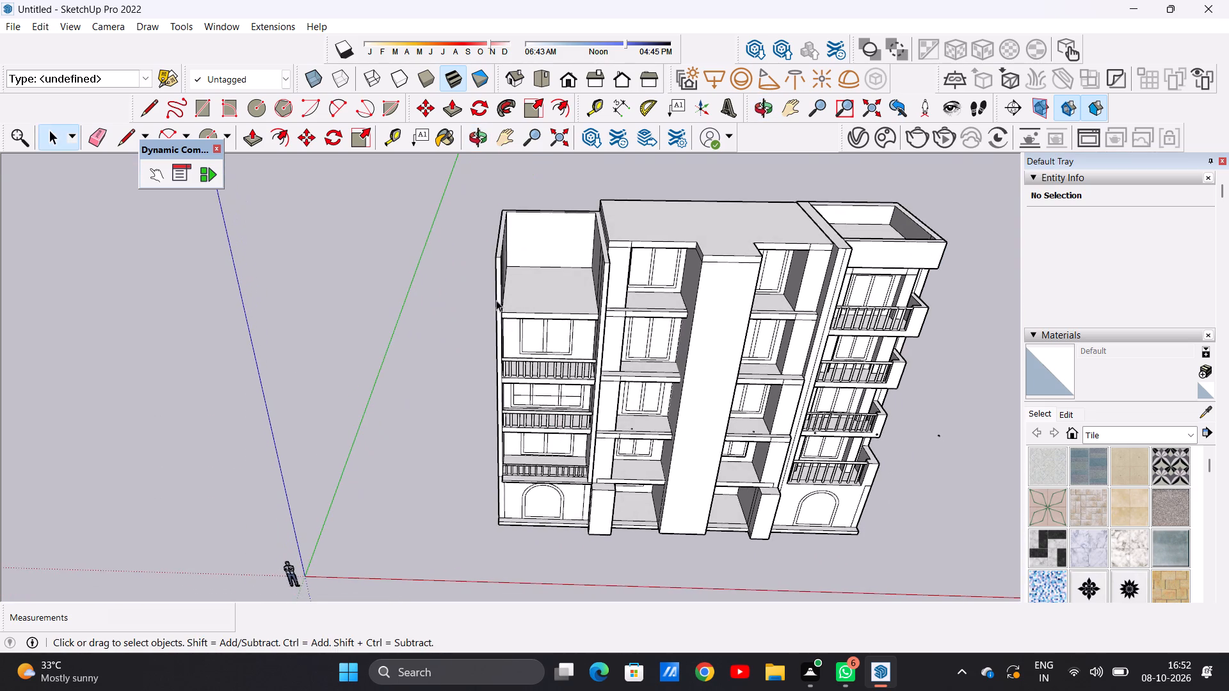
pyautogui.scroll(-10, 496, 300)
pyautogui.moveTo(543, 275); pyautogui.dragTo(538, 175, button='middle')
pyautogui.scroll(10, 513, 290)
pyautogui.scroll(-1, 514, 294)
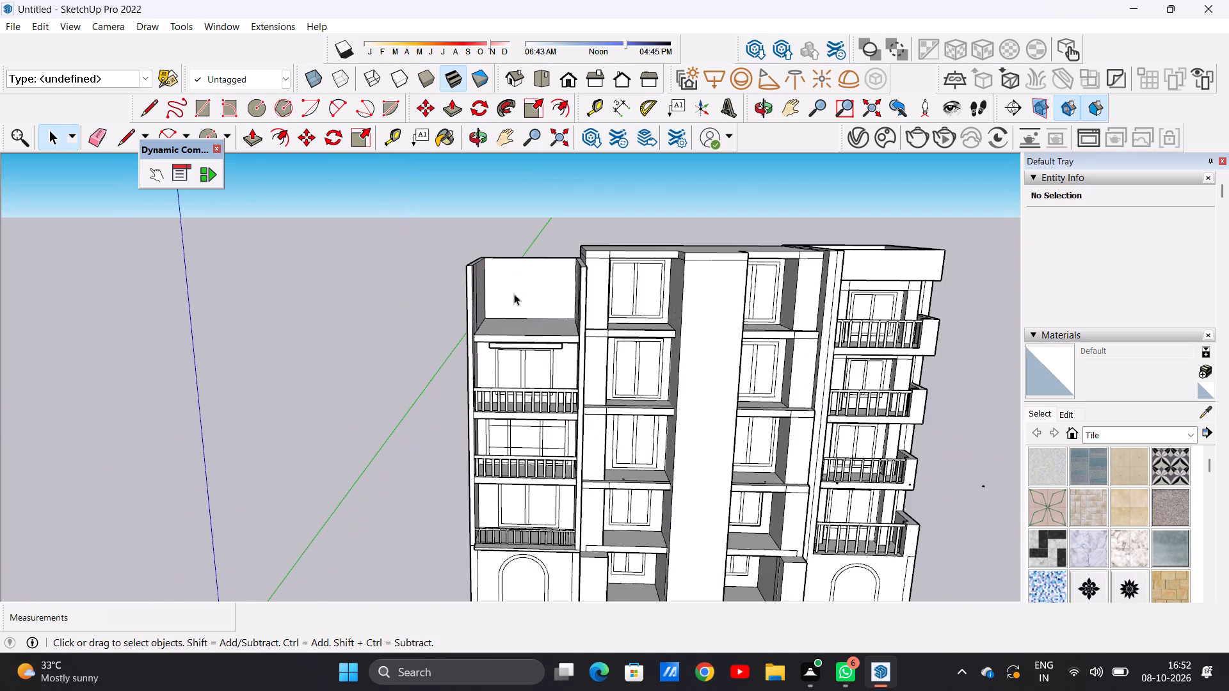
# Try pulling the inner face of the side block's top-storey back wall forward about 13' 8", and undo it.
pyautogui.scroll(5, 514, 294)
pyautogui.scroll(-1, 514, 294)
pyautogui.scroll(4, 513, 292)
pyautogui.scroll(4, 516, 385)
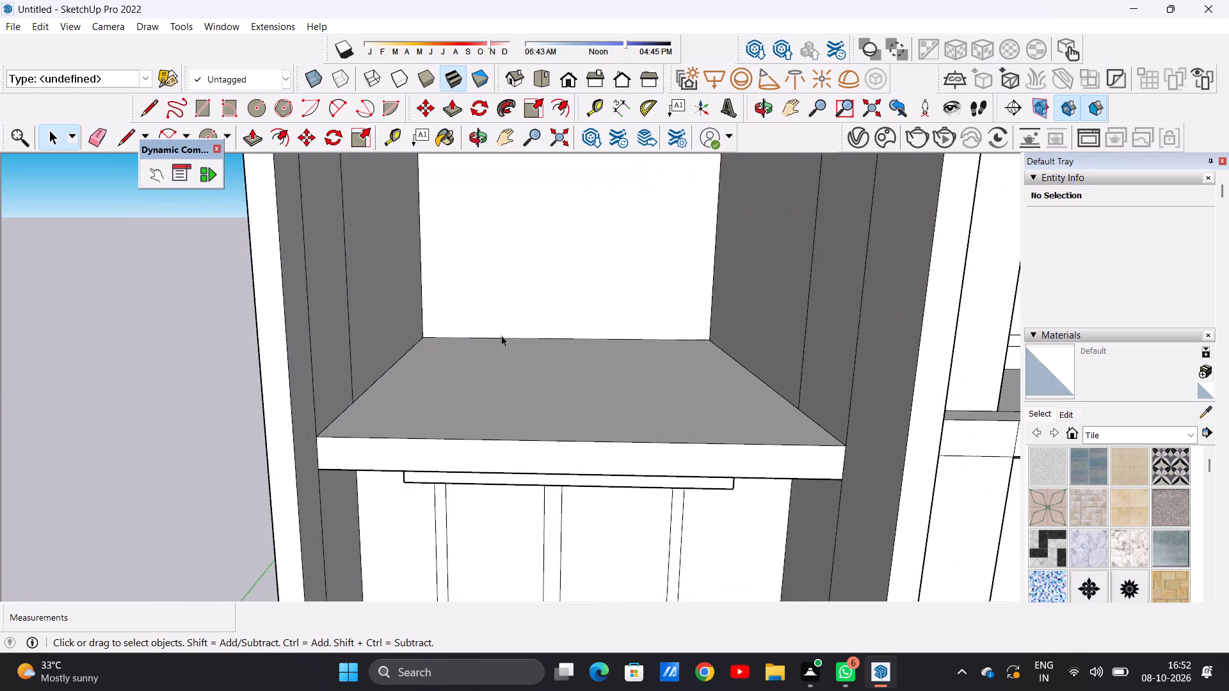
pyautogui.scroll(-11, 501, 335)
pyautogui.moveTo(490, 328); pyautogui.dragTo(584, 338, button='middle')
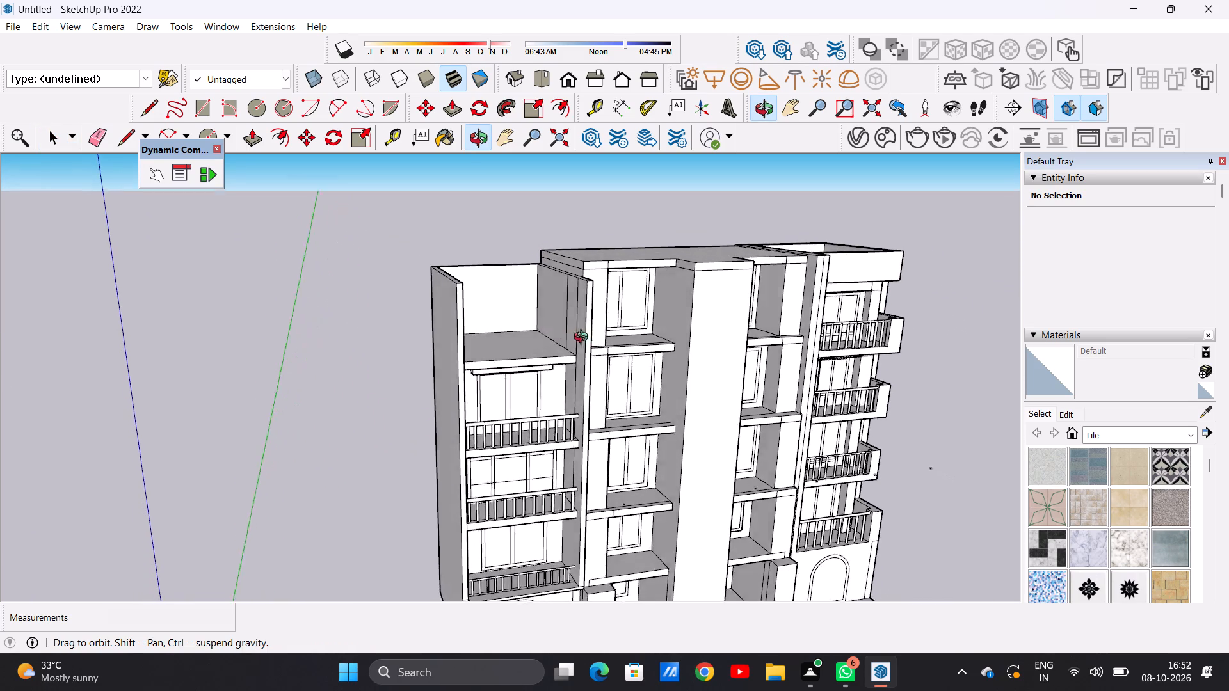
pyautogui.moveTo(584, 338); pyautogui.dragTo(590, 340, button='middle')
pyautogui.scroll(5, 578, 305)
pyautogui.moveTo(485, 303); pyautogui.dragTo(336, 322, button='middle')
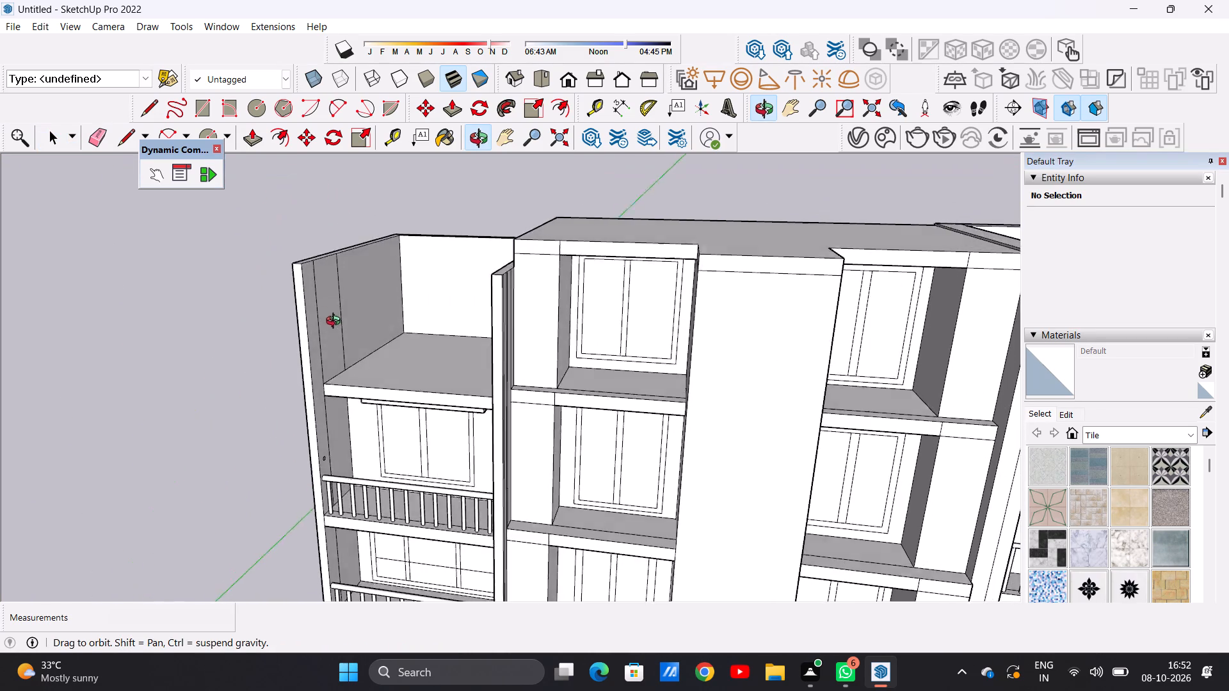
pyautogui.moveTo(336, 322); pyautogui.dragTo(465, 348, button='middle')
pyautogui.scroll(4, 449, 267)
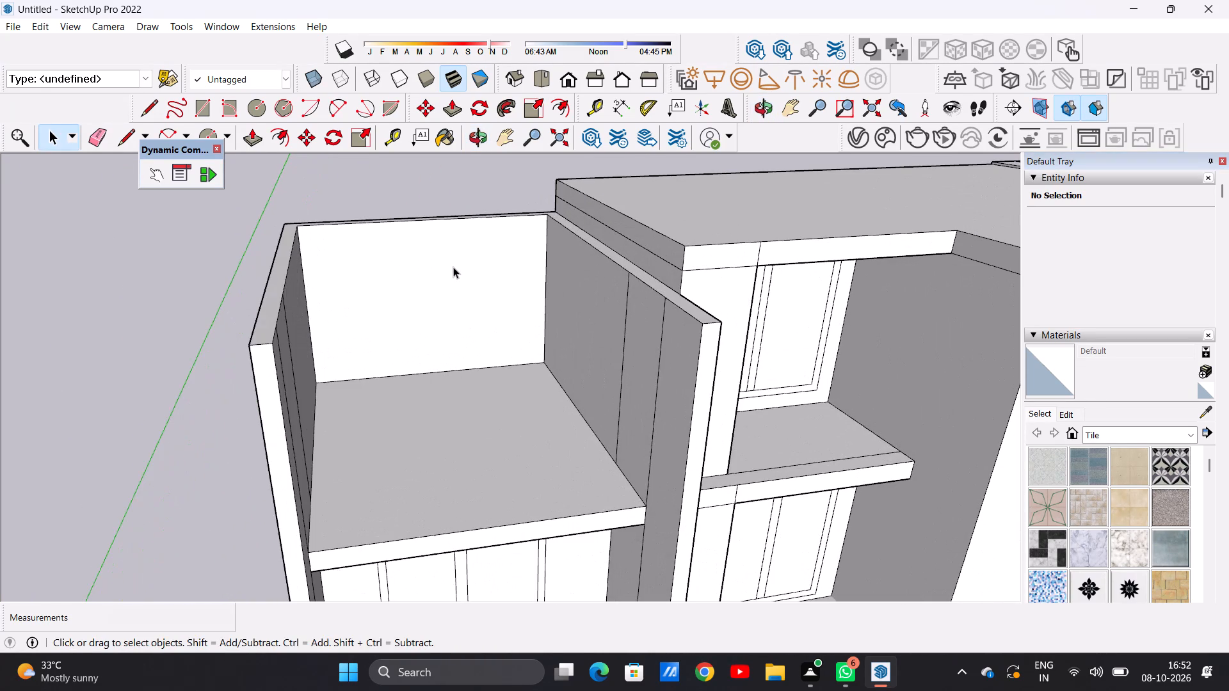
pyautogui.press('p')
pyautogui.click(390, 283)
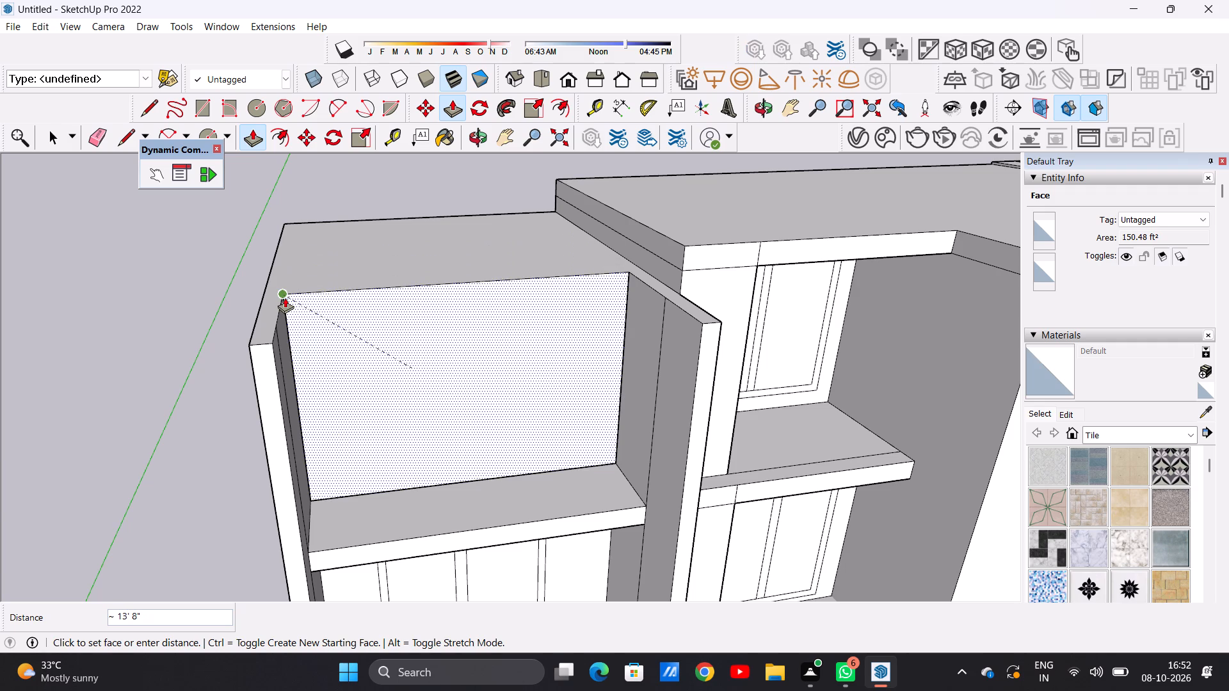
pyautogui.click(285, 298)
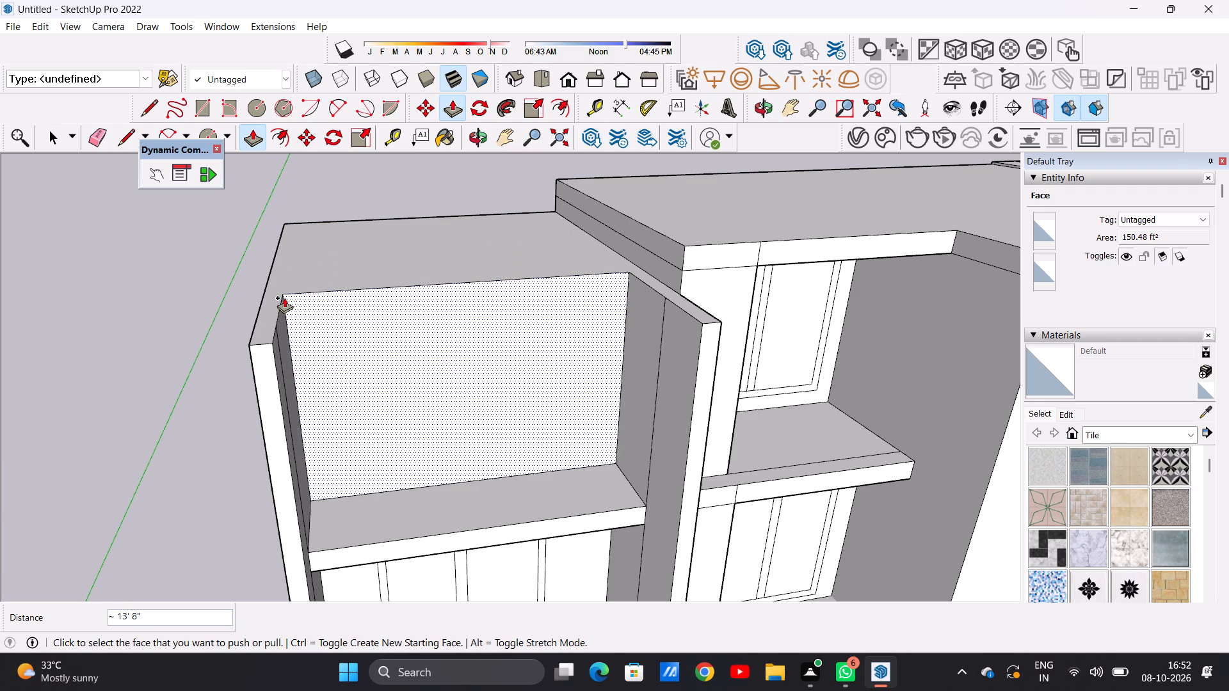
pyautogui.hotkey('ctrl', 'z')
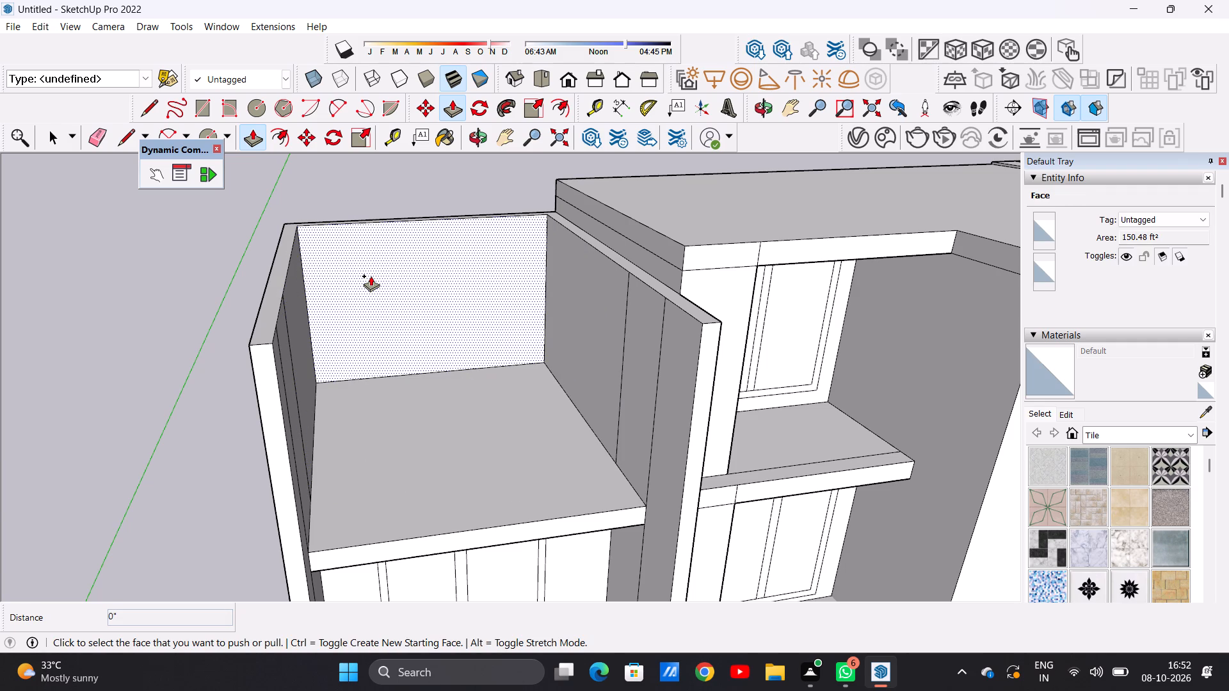
# Pull the side block's top-storey back wall face forward about 13' 8", aligning it with the inner vertical line on the side walls.
pyautogui.click(369, 262)
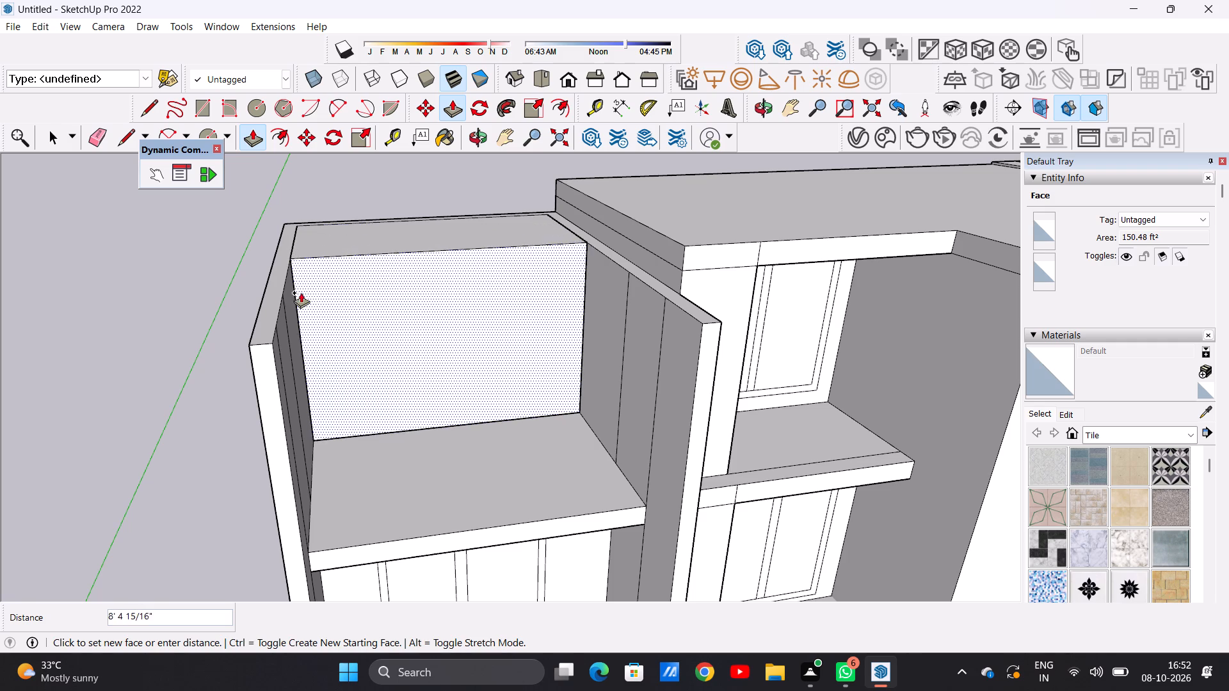
pyautogui.click(282, 303)
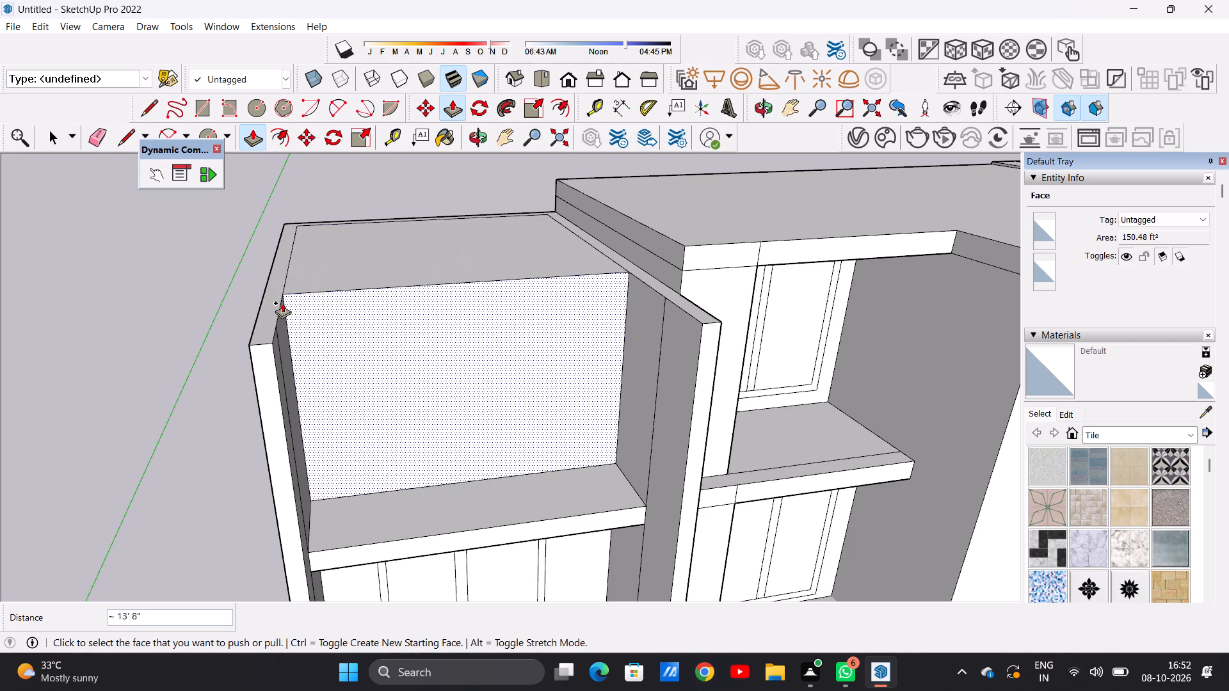
pyautogui.press('space')
# Extend the front face of the side block's top-storey floor slab forward about 1' 9 7/16" to the side wall's front edge.
pyautogui.scroll(-6, 445, 368)
pyautogui.moveTo(458, 383); pyautogui.dragTo(317, 370, button='middle')
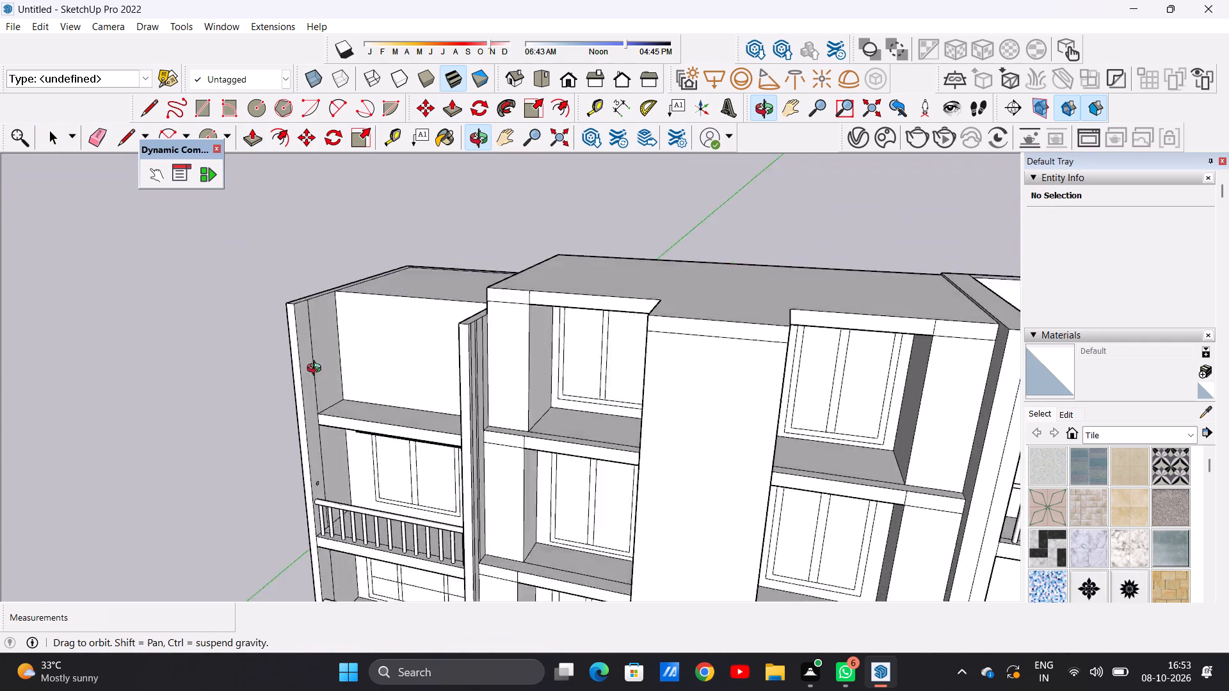
pyautogui.moveTo(317, 370); pyautogui.dragTo(537, 324, button='middle')
pyautogui.scroll(8, 582, 436)
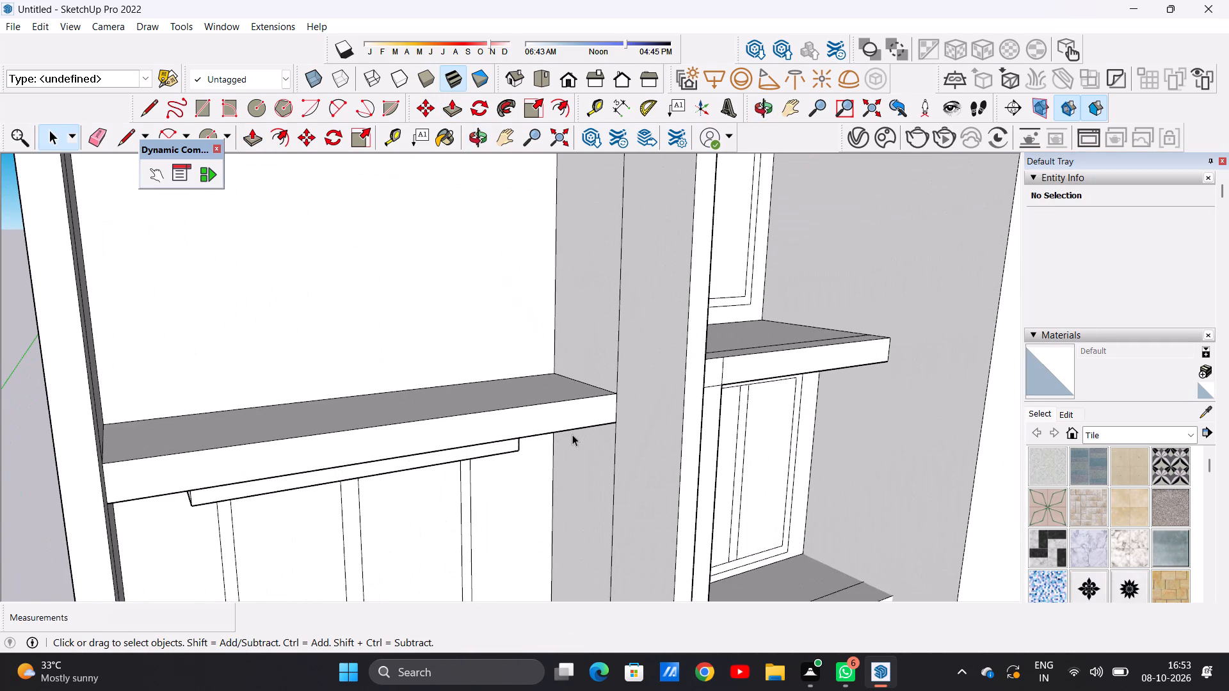
pyautogui.moveTo(573, 435); pyautogui.dragTo(390, 465, button='middle')
pyautogui.scroll(-11, 397, 466)
pyautogui.moveTo(396, 468); pyautogui.dragTo(297, 463, button='middle')
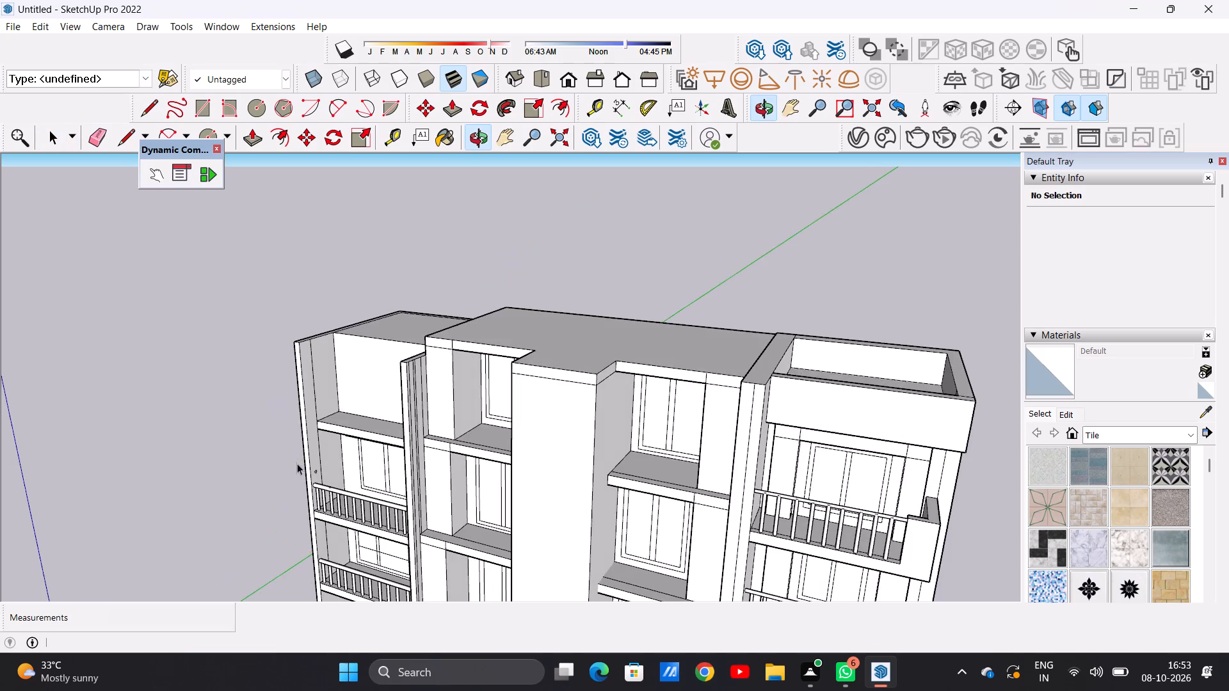
pyautogui.scroll(13, 323, 445)
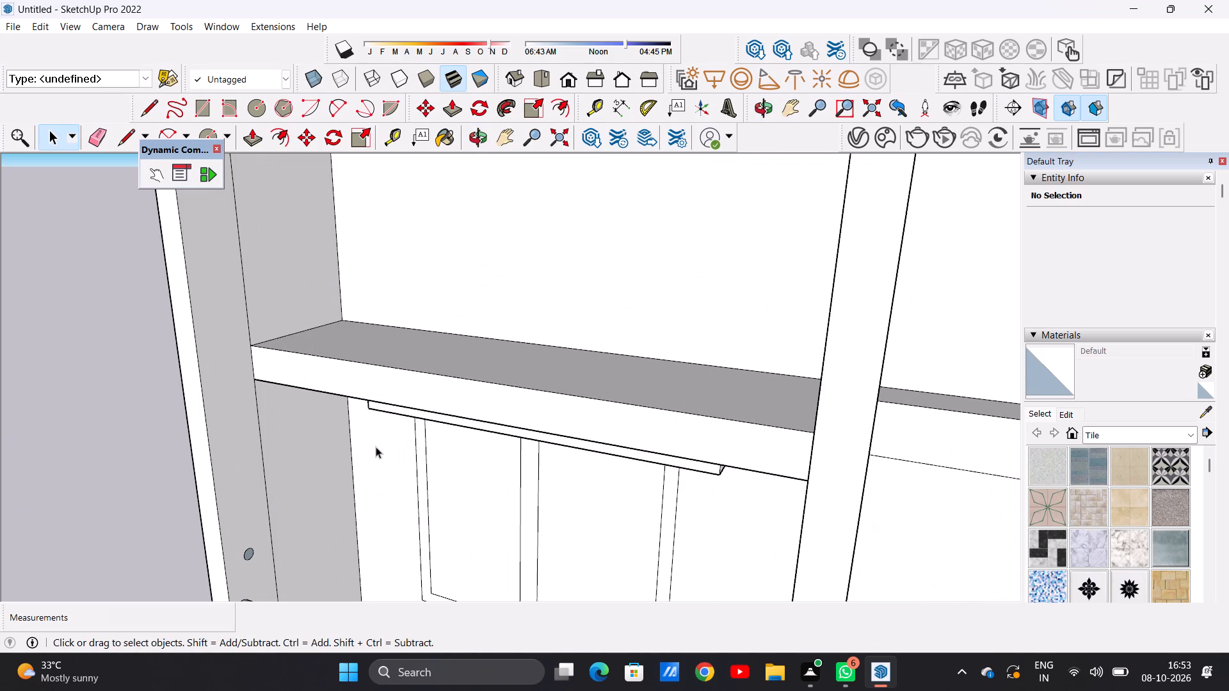
pyautogui.press('p')
pyautogui.click(266, 362)
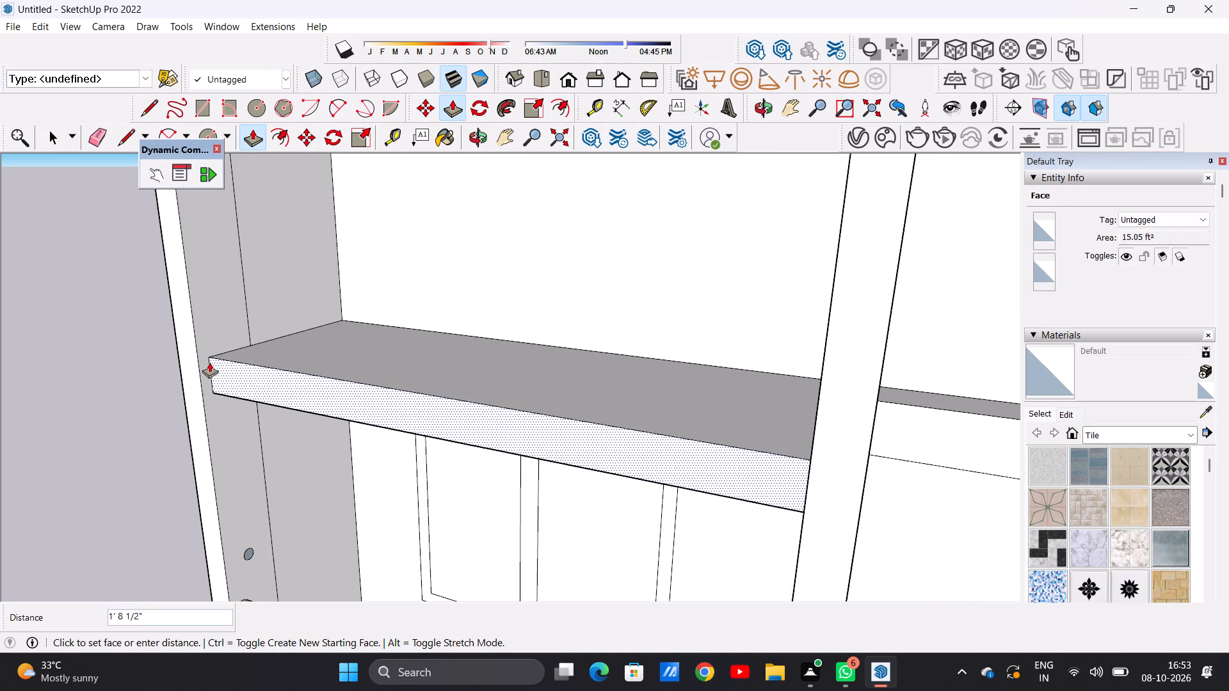
pyautogui.click(197, 356)
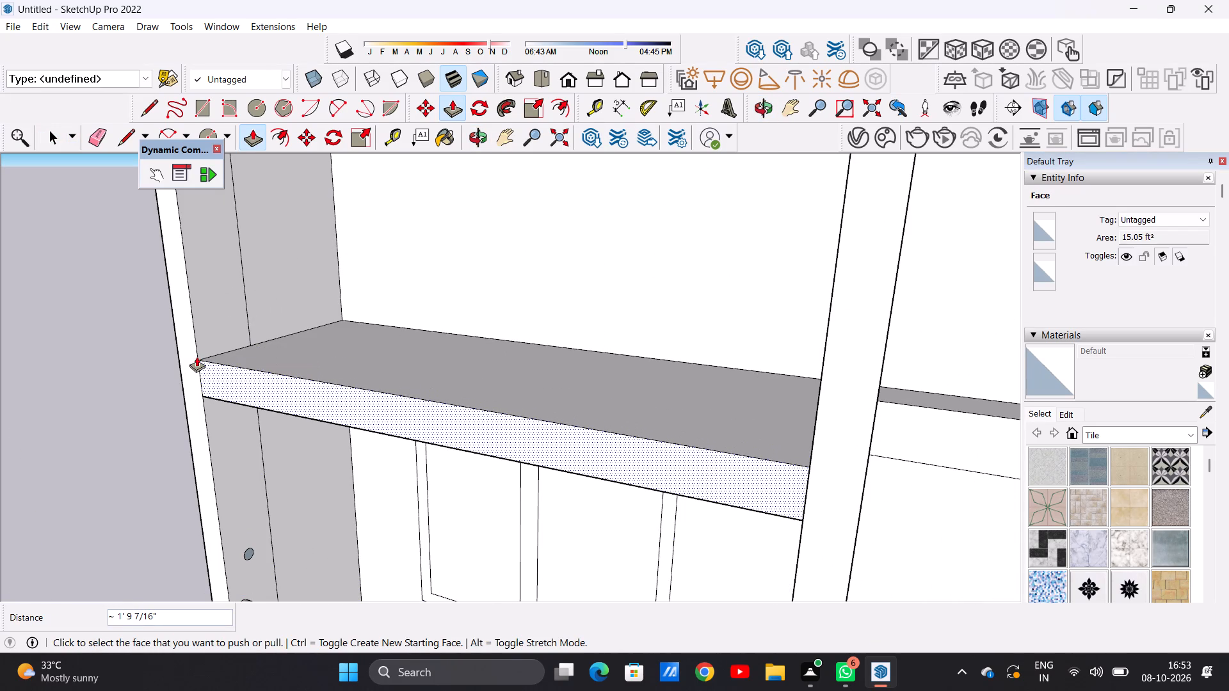
pyautogui.press('space')
# Draw a line about 15' 9/16" long across the extended slab's top, between the side walls and parallel to its front edge.
pyautogui.scroll(-14, 380, 409)
pyautogui.moveTo(323, 388); pyautogui.dragTo(497, 472, button='middle')
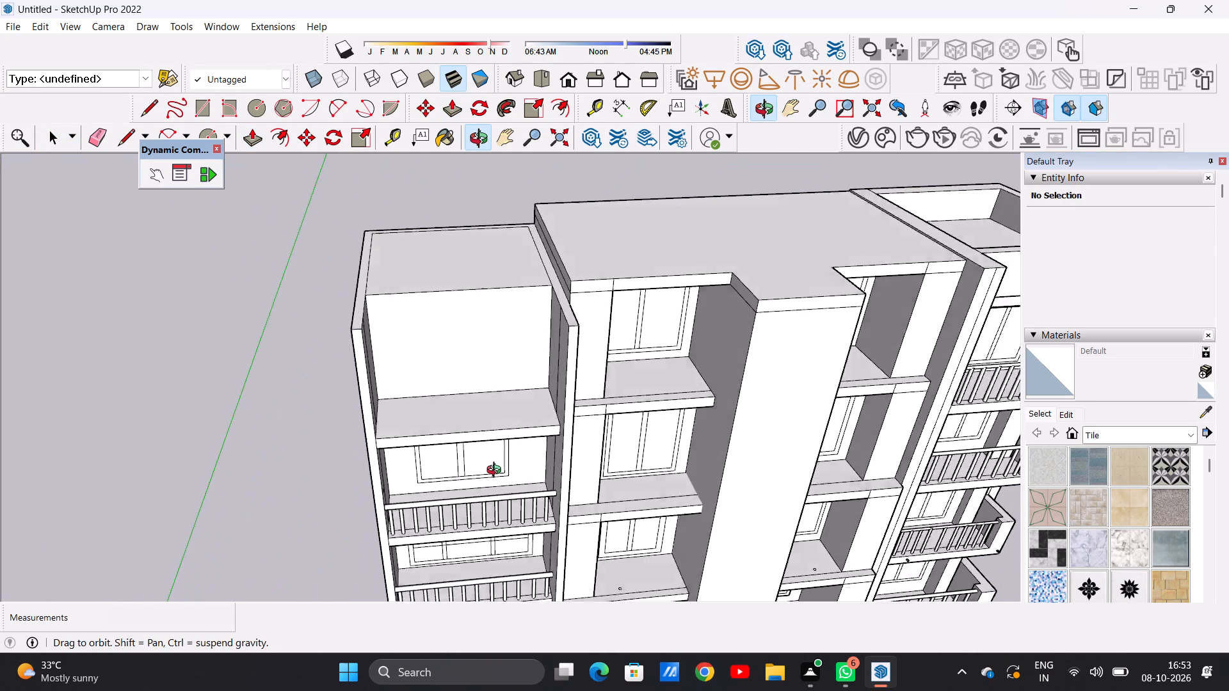
pyautogui.moveTo(497, 472); pyautogui.dragTo(458, 512, button='middle')
pyautogui.scroll(12, 466, 455)
pyautogui.scroll(-4, 359, 446)
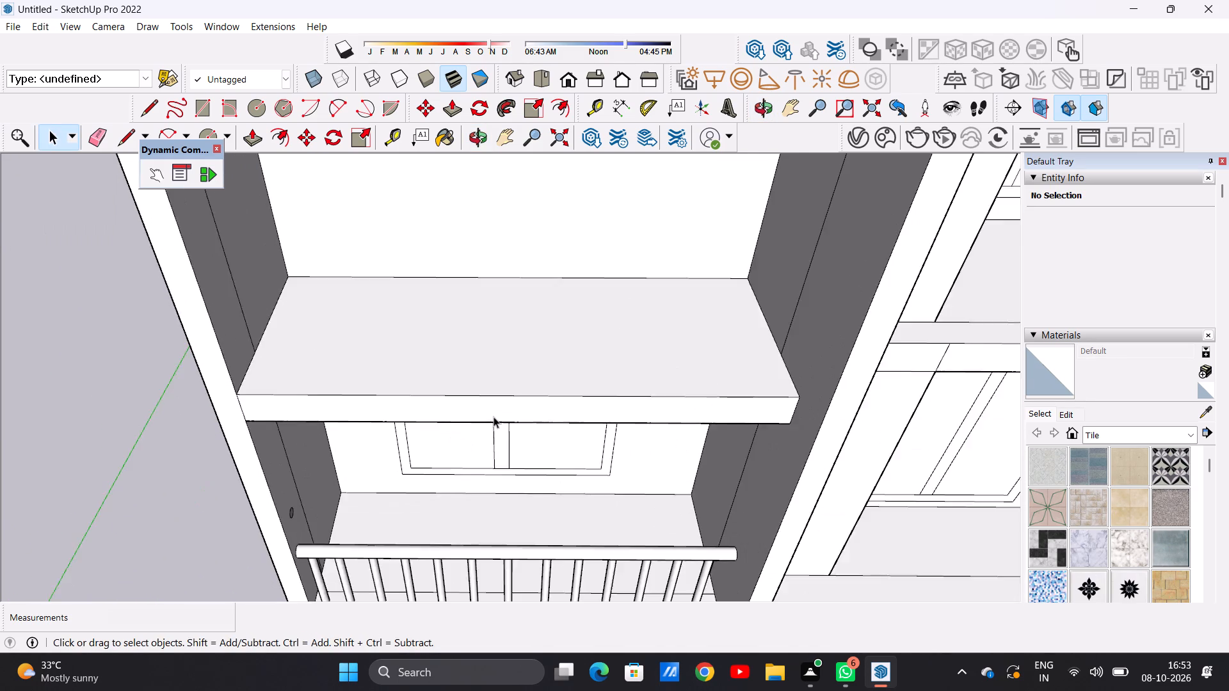
pyautogui.scroll(-3, 494, 417)
pyautogui.moveTo(494, 417); pyautogui.dragTo(405, 438, button='middle')
pyautogui.scroll(9, 249, 298)
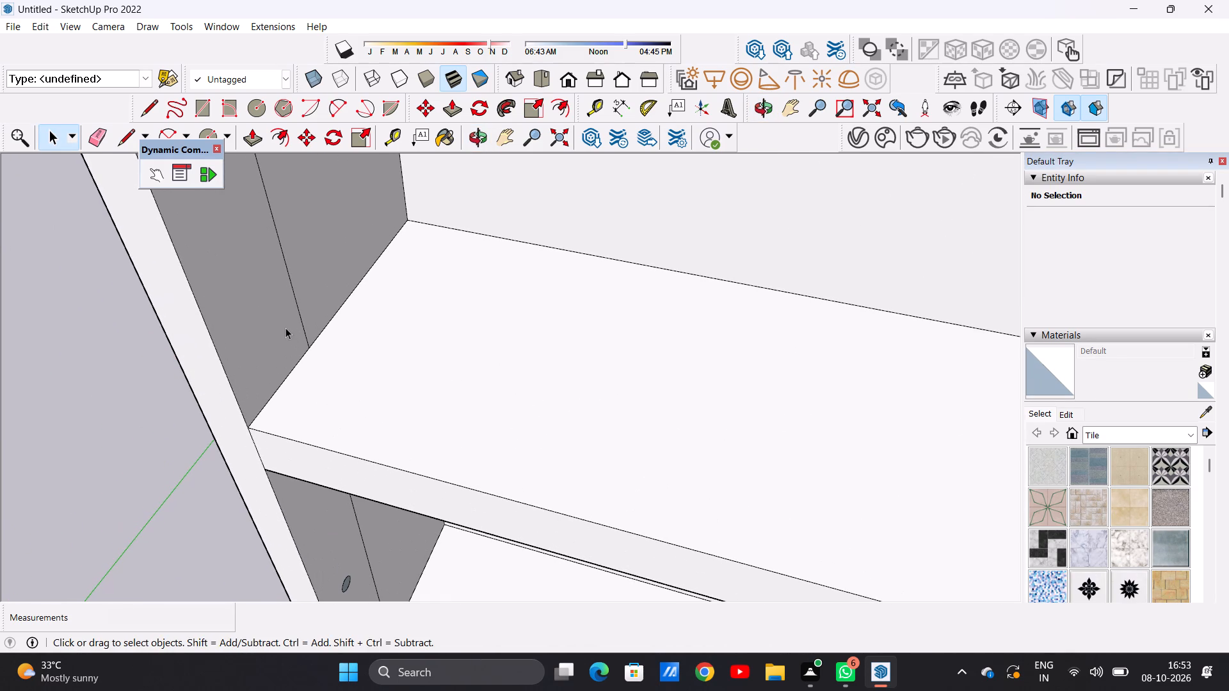
pyautogui.press('l')
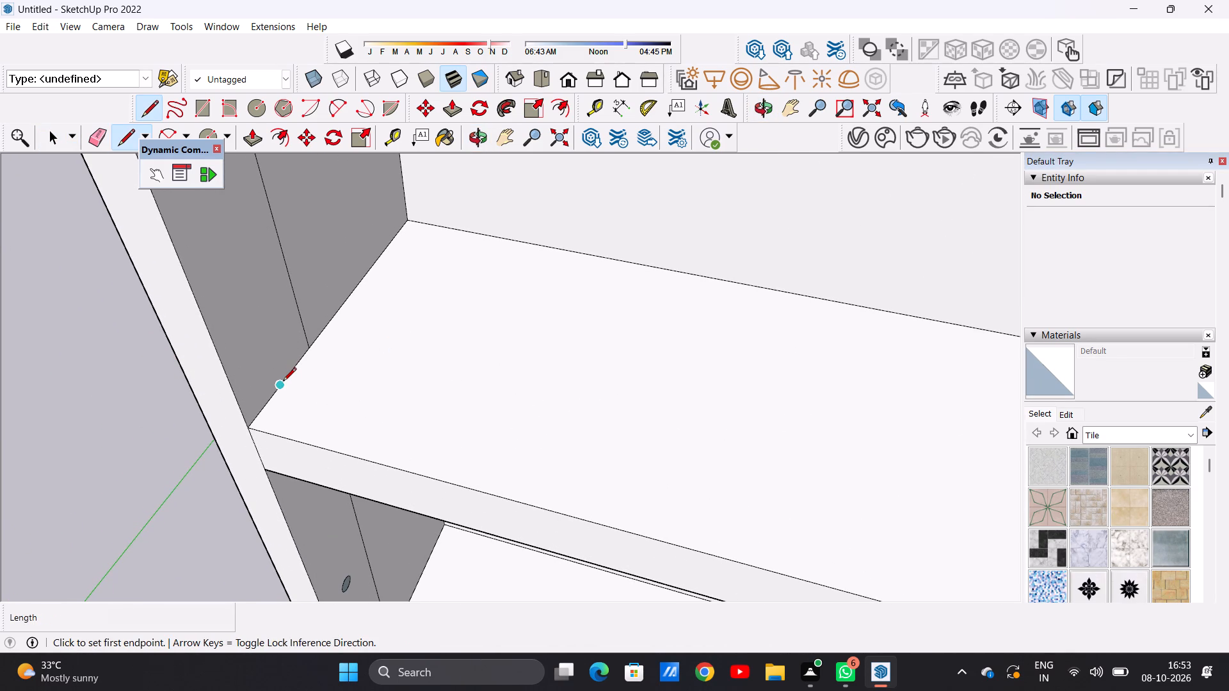
pyautogui.click(279, 392)
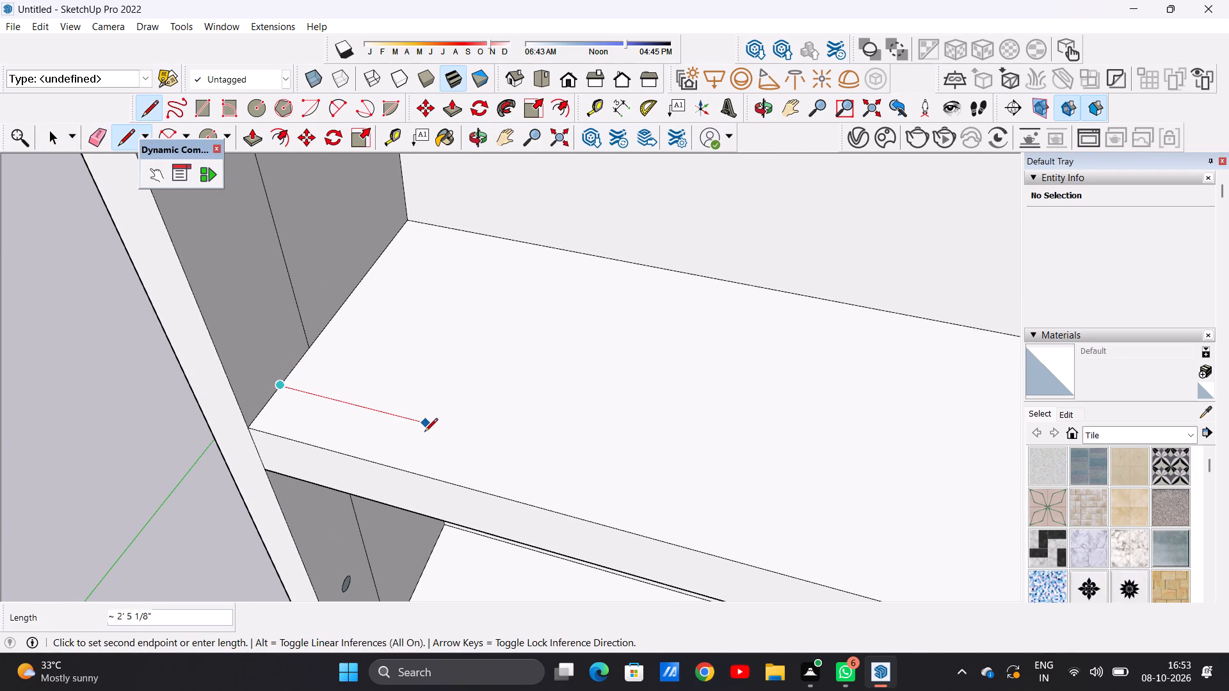
pyautogui.scroll(-6, 424, 433)
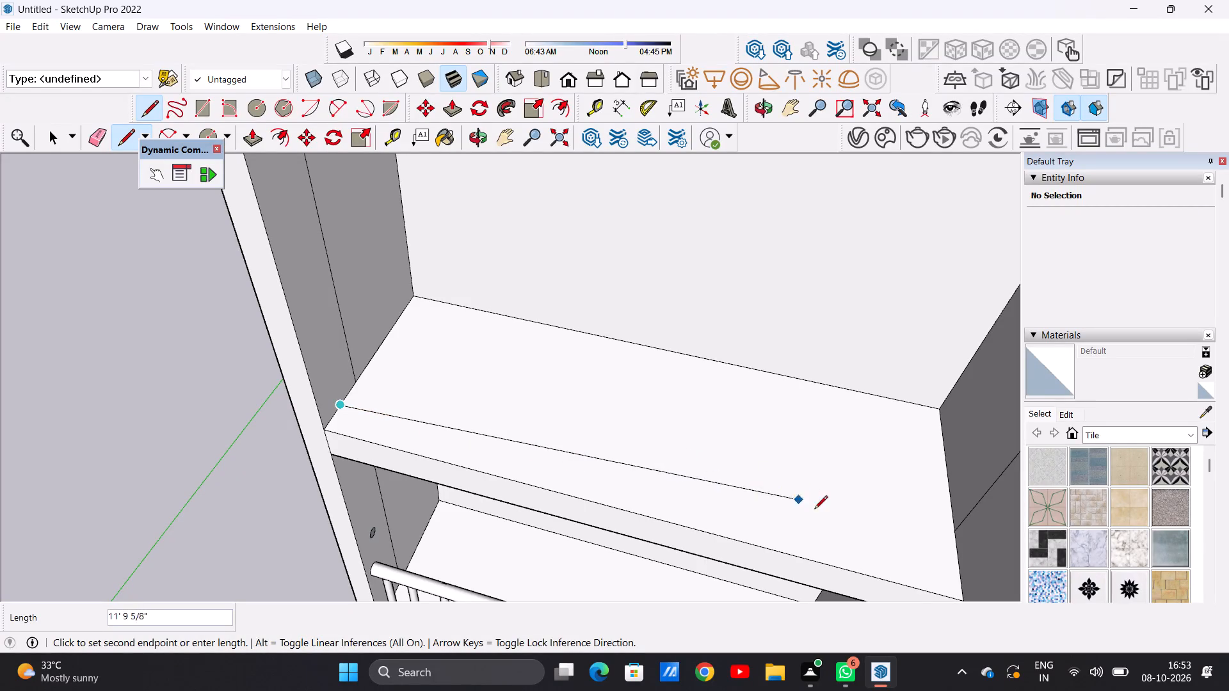
pyautogui.click(964, 566)
pyautogui.press('space')
# Examine the side block's new top storey from above and from the front, comparing it with the main block's windows and roof.
pyautogui.scroll(-9, 0, 658)
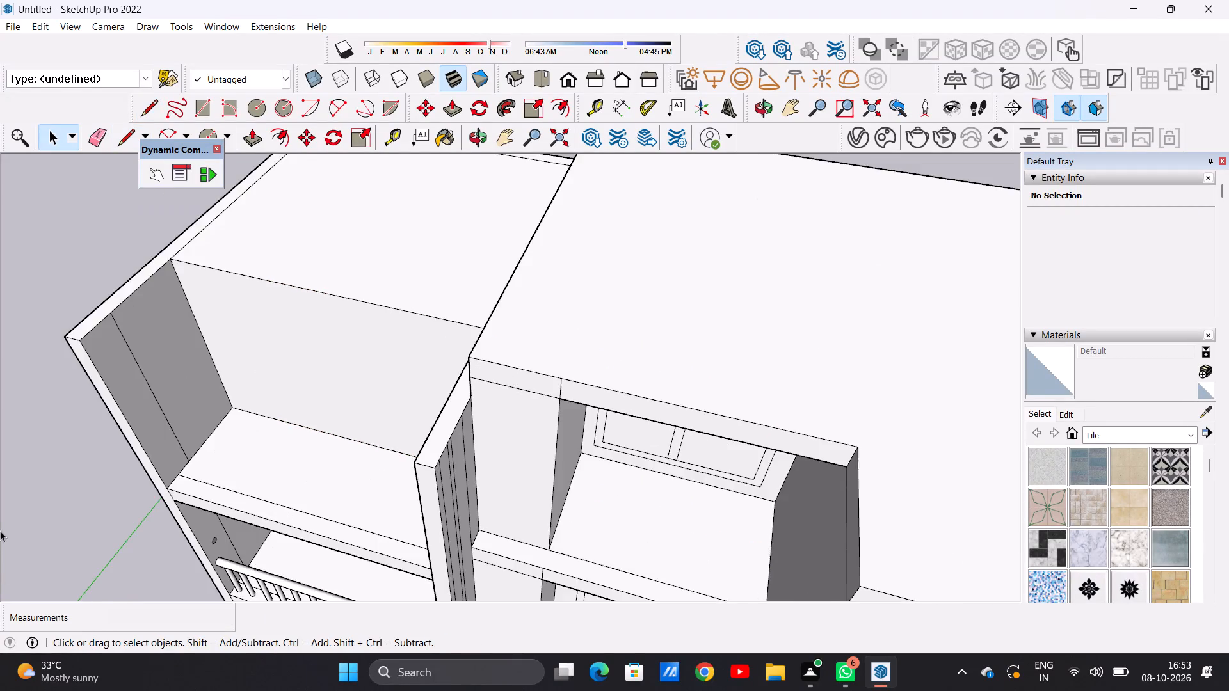
pyautogui.scroll(-8, 0, 530)
pyautogui.scroll(-9, 172, 446)
pyautogui.moveTo(305, 495); pyautogui.dragTo(371, 406, button='middle')
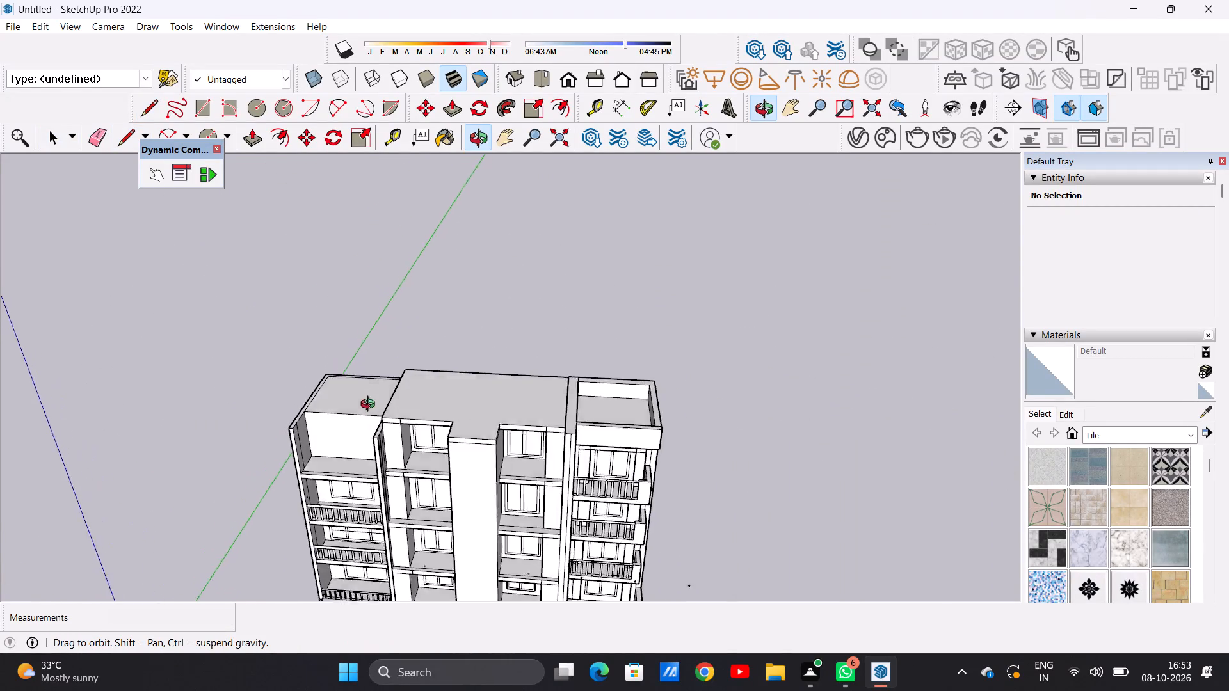
pyautogui.moveTo(371, 406); pyautogui.dragTo(408, 307, button='middle')
pyautogui.scroll(7, 355, 420)
pyautogui.moveTo(342, 476); pyautogui.dragTo(344, 445, button='middle')
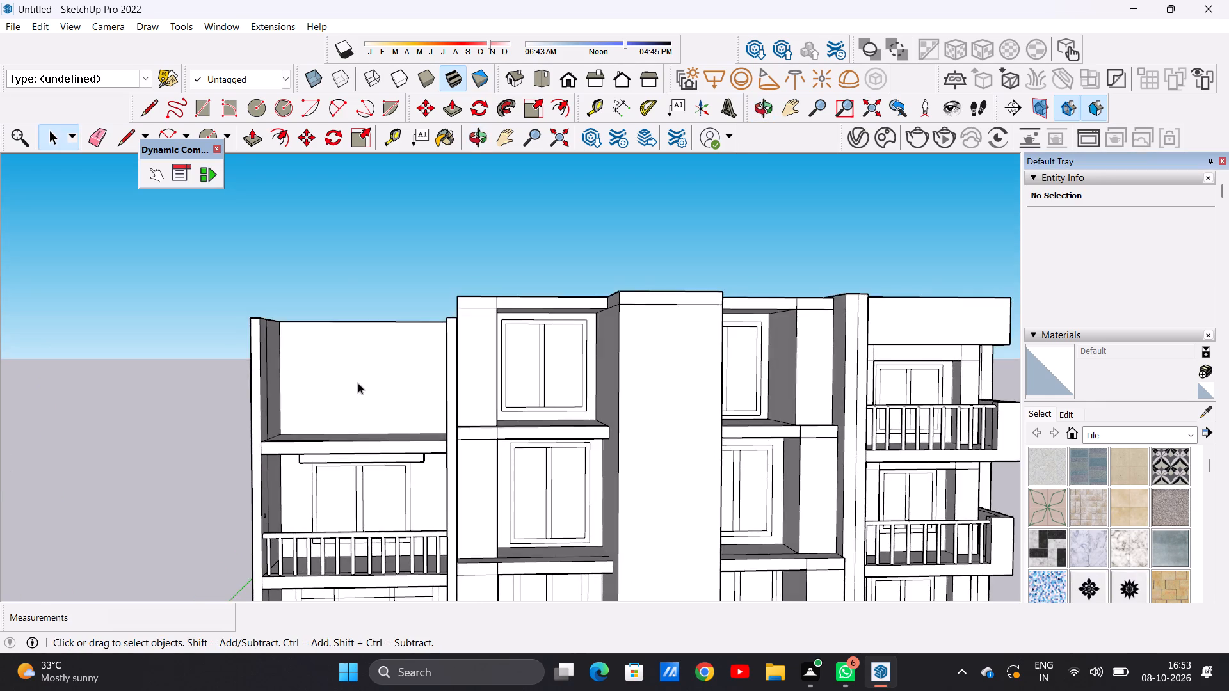
pyautogui.scroll(6, 358, 382)
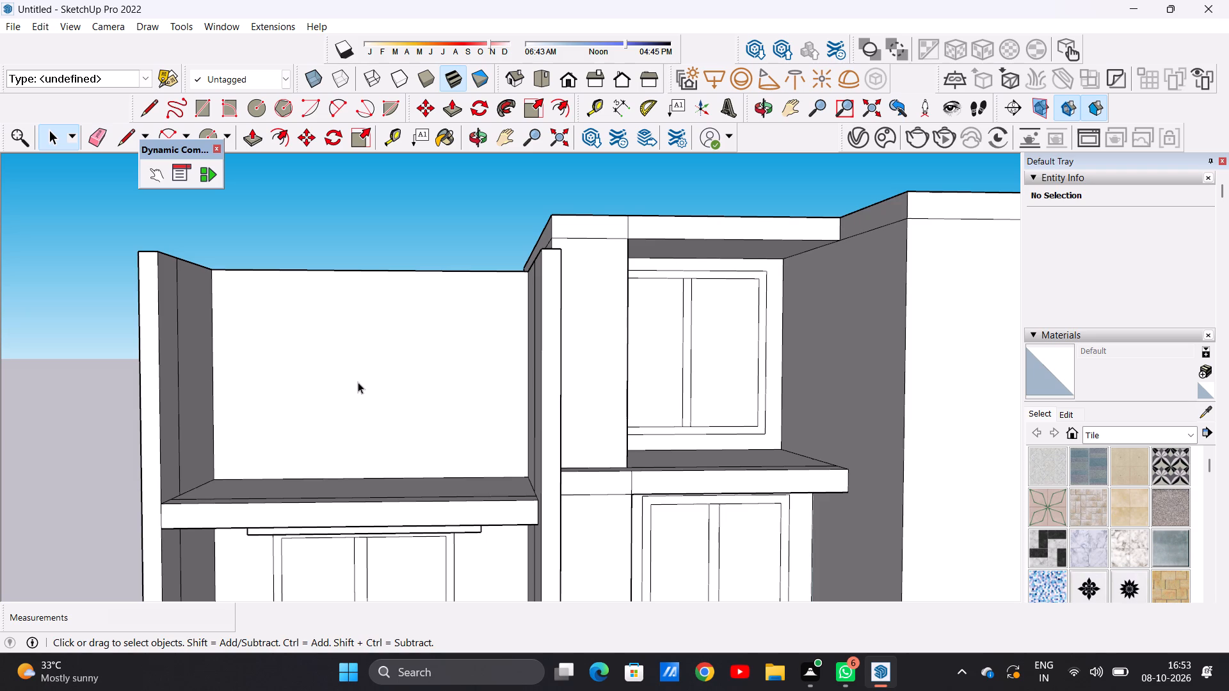
pyautogui.scroll(-17, 382, 454)
pyautogui.scroll(15, 417, 420)
pyautogui.moveTo(392, 428); pyautogui.dragTo(392, 433, button='middle')
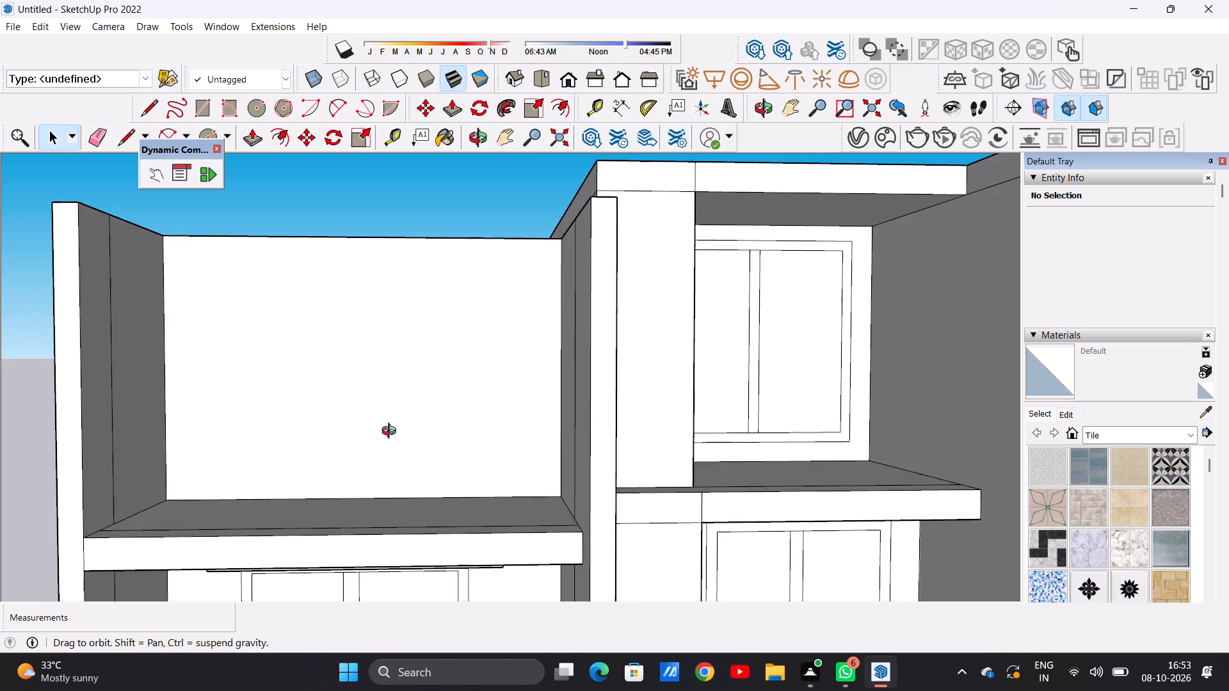
pyautogui.moveTo(392, 433); pyautogui.dragTo(251, 537, button='middle')
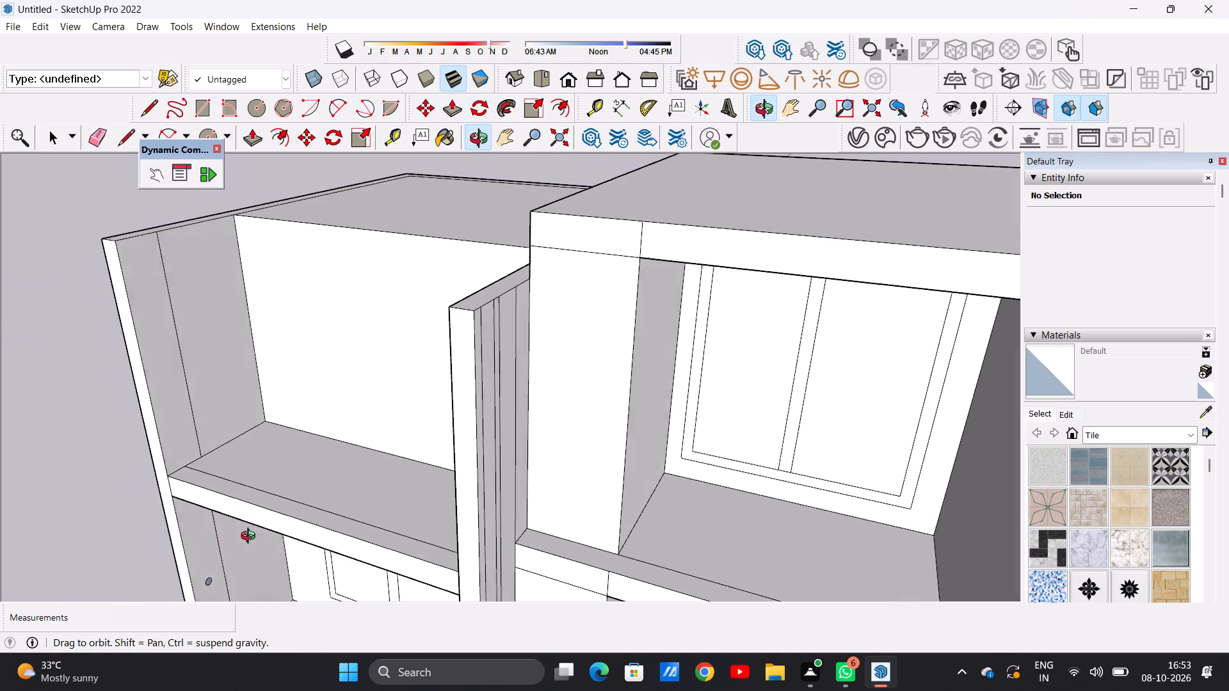
pyautogui.moveTo(251, 537); pyautogui.dragTo(405, 452, button='middle')
pyautogui.scroll(-9, 405, 457)
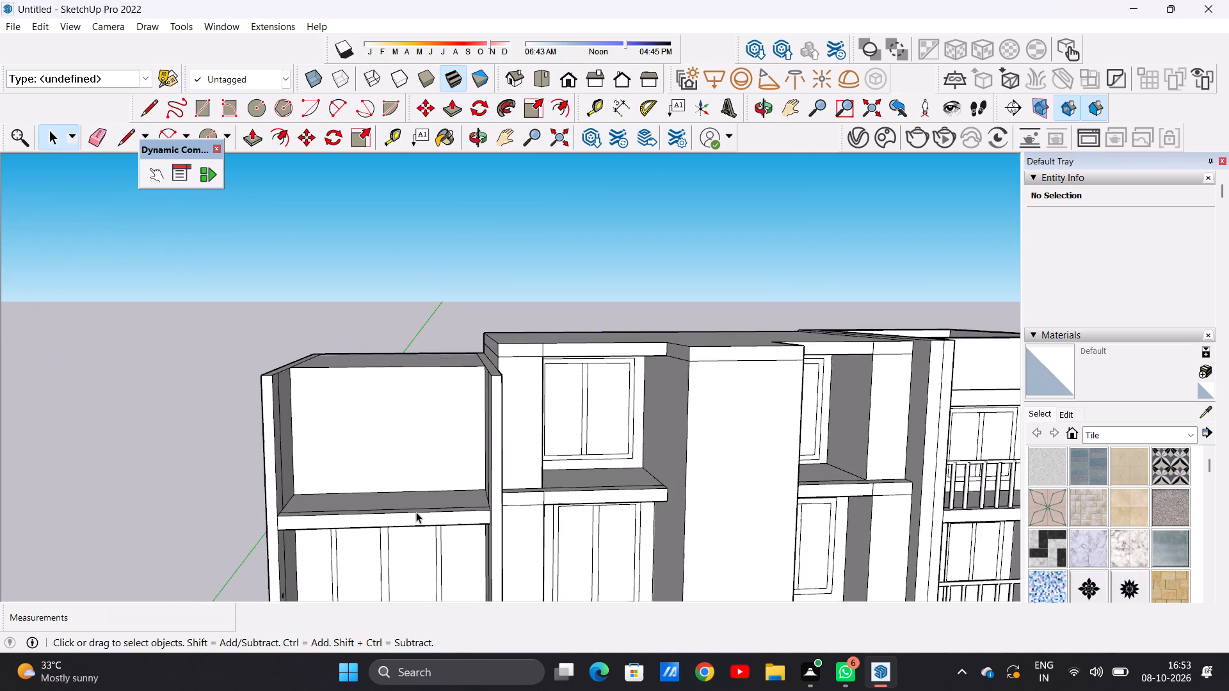
# Draw a nearly square window outline about 6' 4" wide on the front wall of the side block's top storey.
pyautogui.scroll(-10, 416, 512)
pyautogui.scroll(13, 410, 459)
pyautogui.moveTo(422, 495); pyautogui.dragTo(421, 493, button='middle')
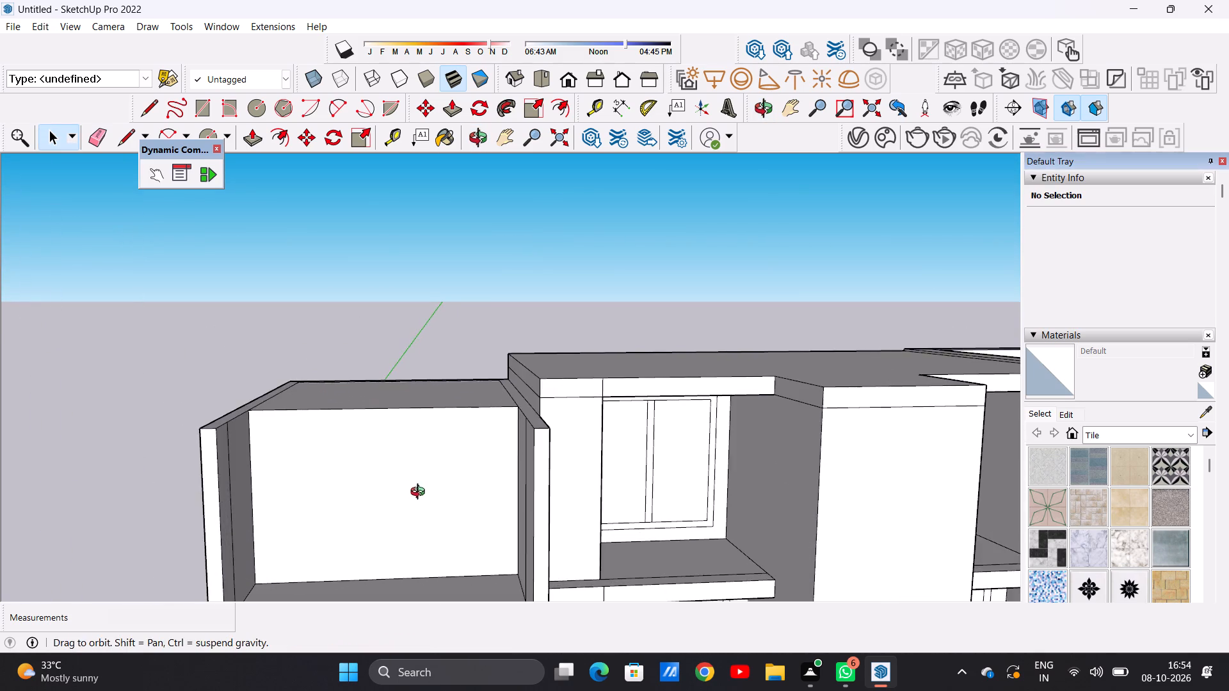
pyautogui.moveTo(421, 493); pyautogui.dragTo(409, 445, button='middle')
pyautogui.scroll(6, 396, 443)
pyautogui.scroll(-9, 395, 443)
pyautogui.scroll(5, 395, 504)
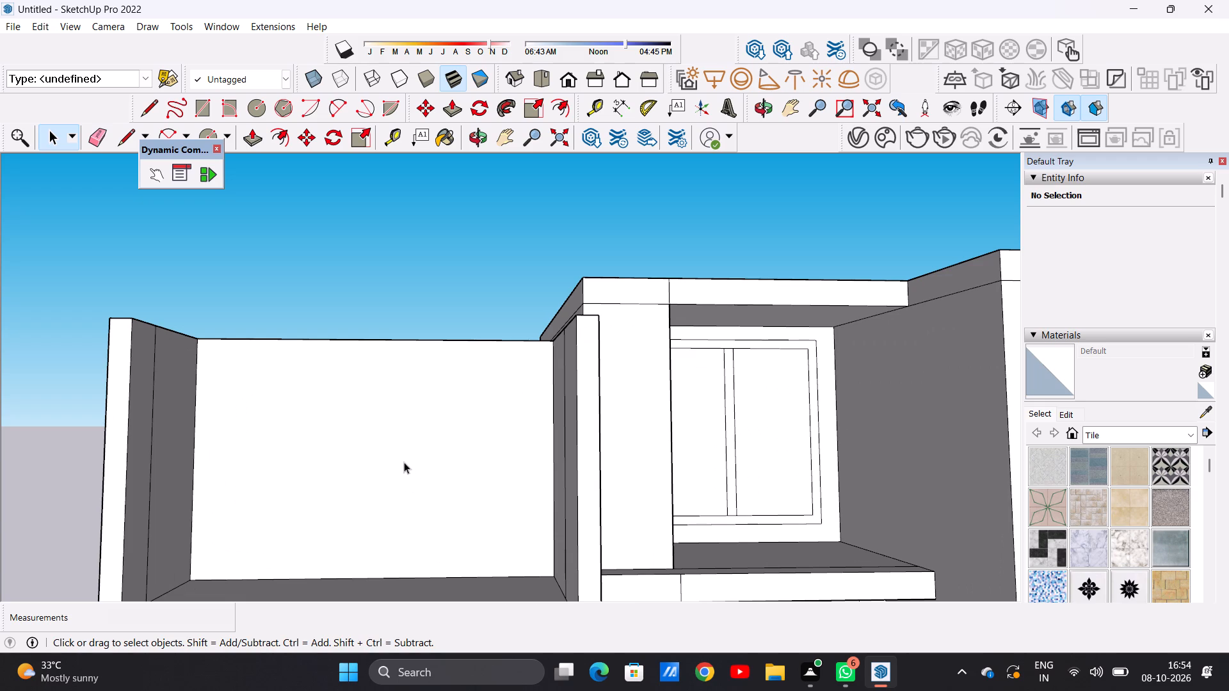
pyautogui.press('r')
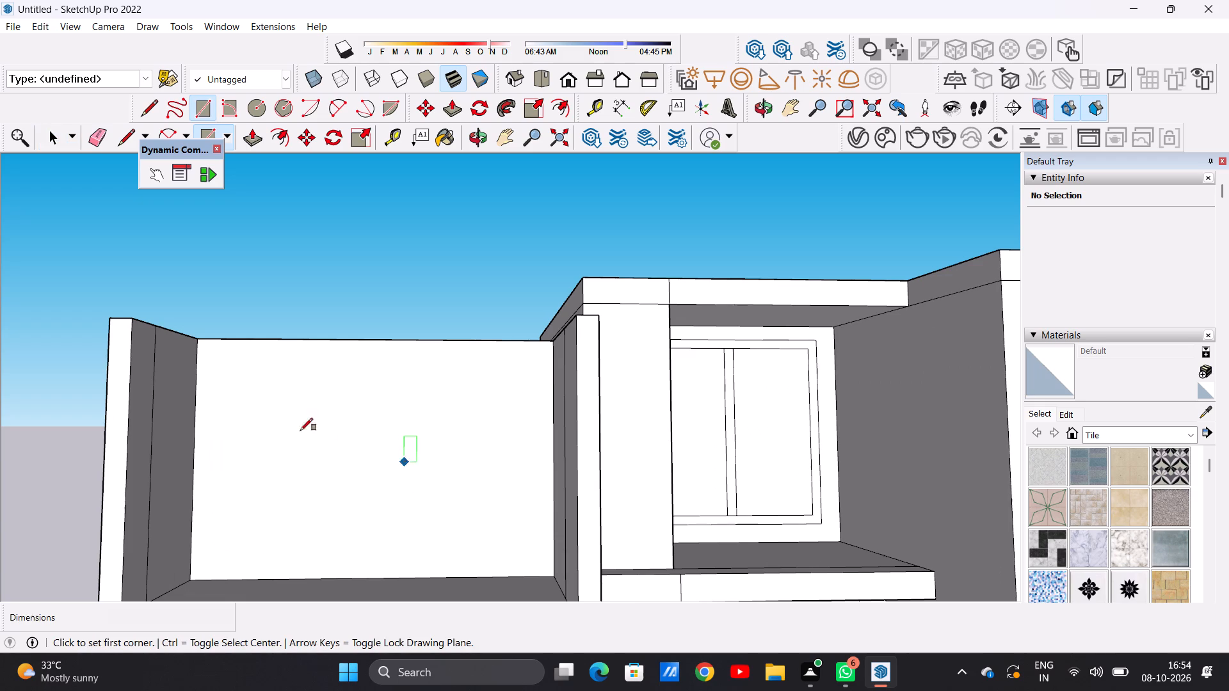
pyautogui.moveTo(269, 393); pyautogui.dragTo(275, 434, button='middle')
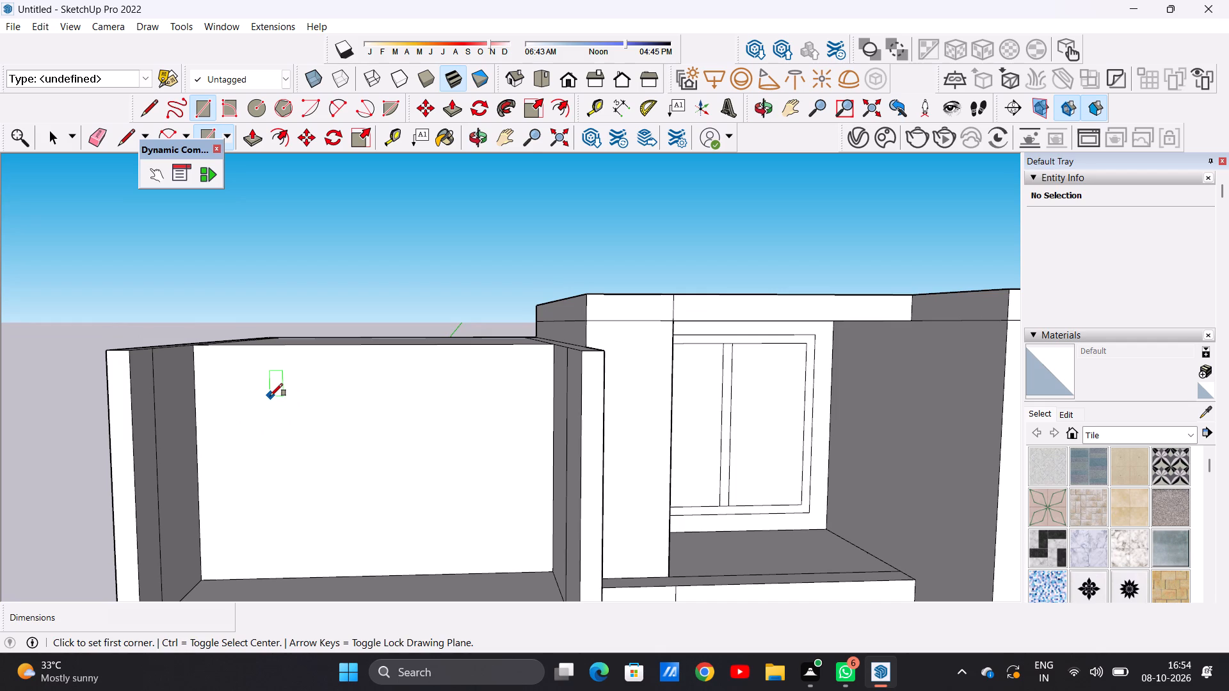
pyautogui.click(266, 394)
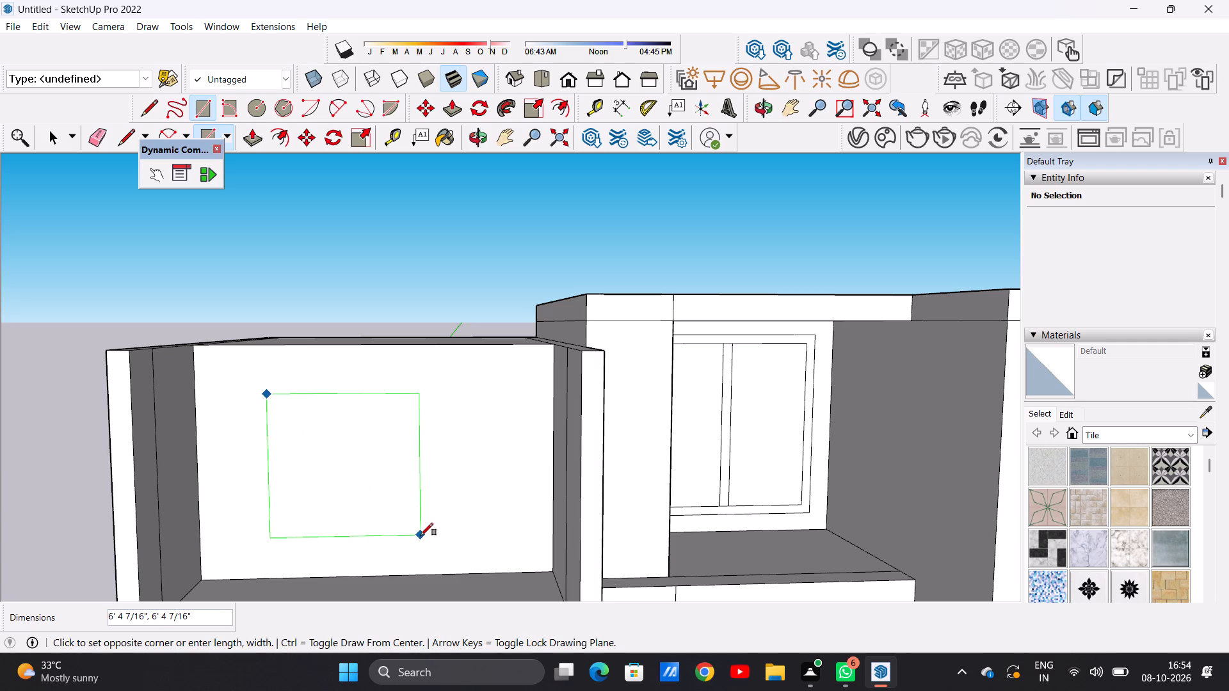
pyautogui.click(421, 536)
pyautogui.press('space')
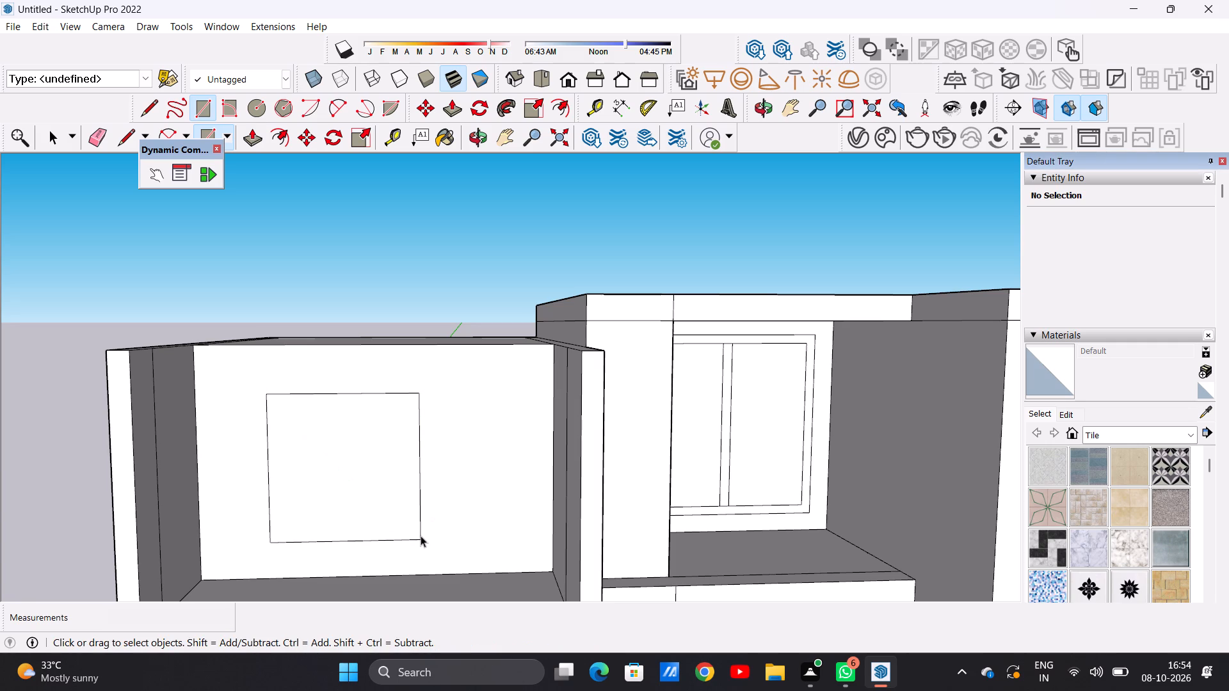
# Draw a thin rectangle about 9' 7 1/4" by 7 9/16" on the wall just above the side block's top-storey window outline.
pyautogui.scroll(3, 373, 394)
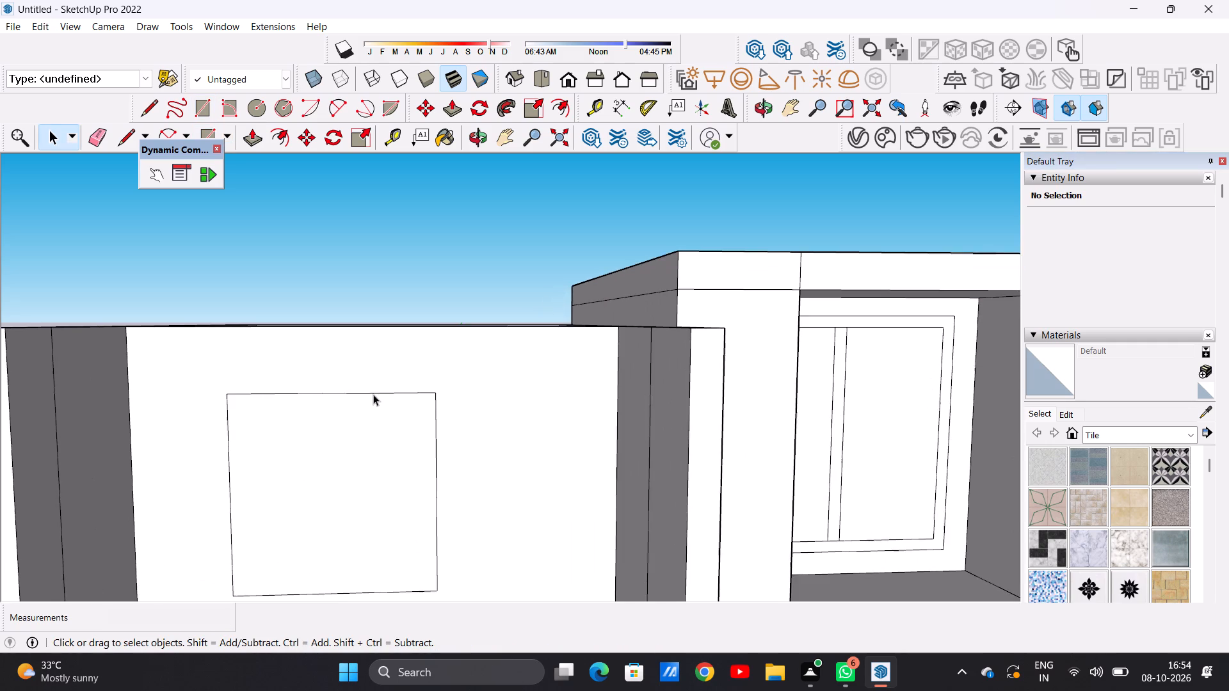
pyautogui.scroll(1, 341, 390)
pyautogui.press('r')
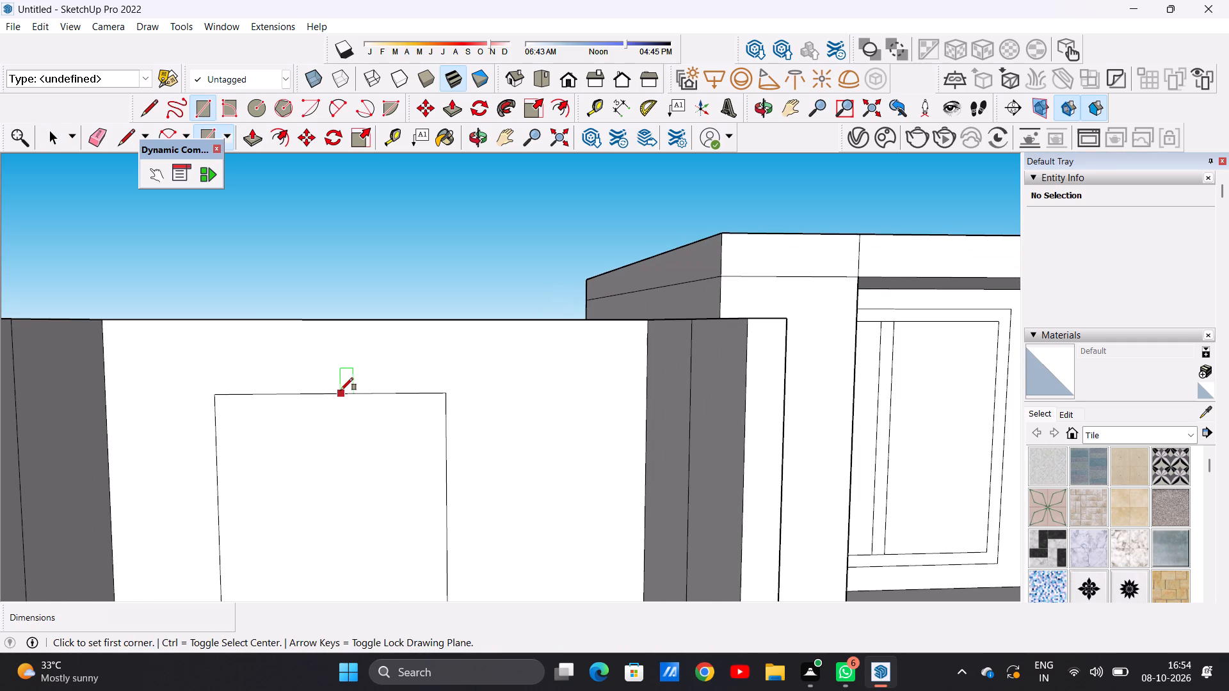
pyautogui.click(167, 390)
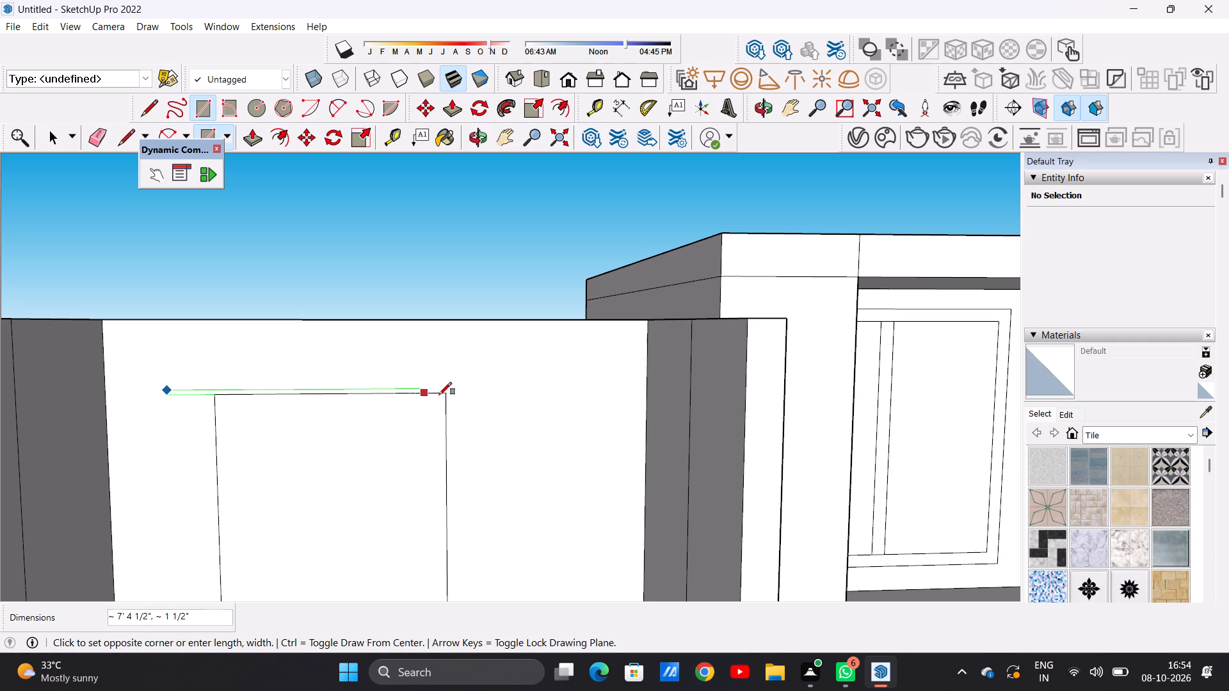
pyautogui.click(513, 388)
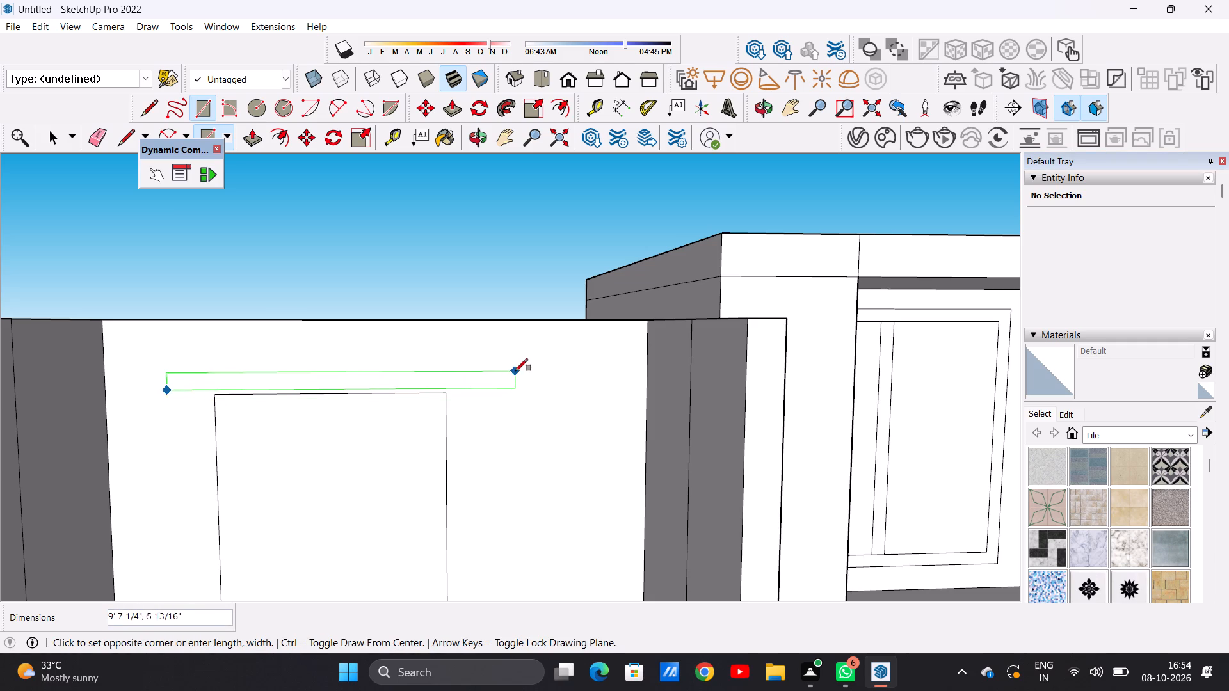
pyautogui.click(515, 366)
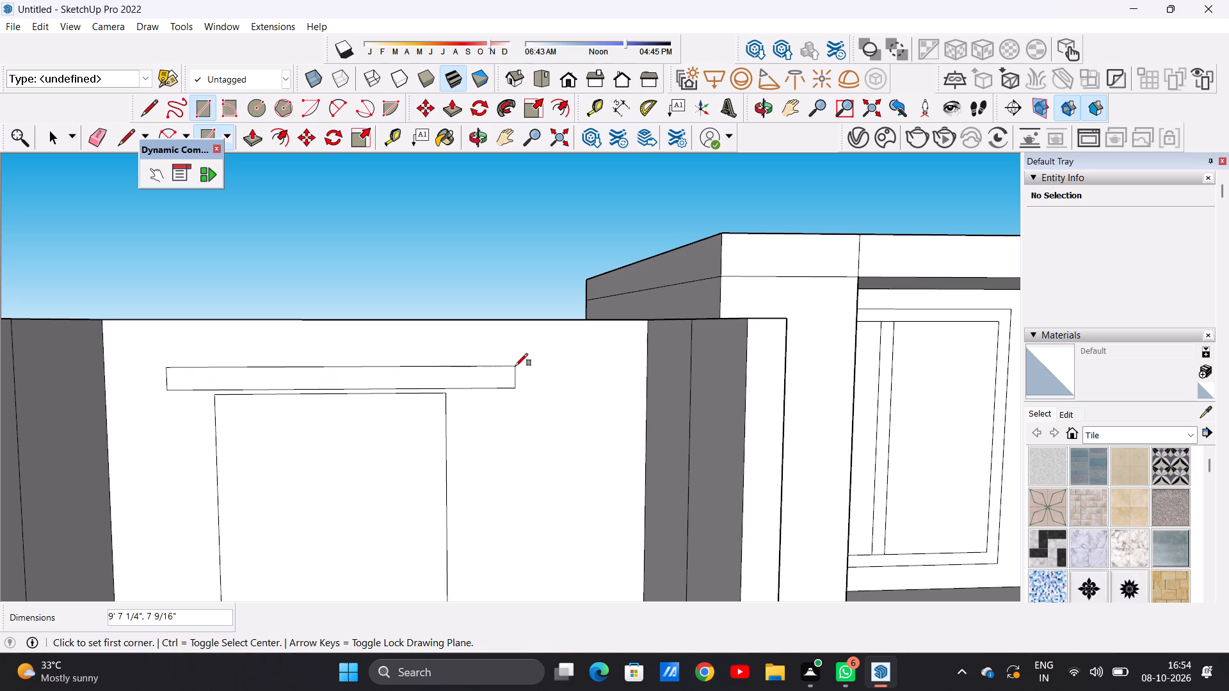
pyautogui.press('space')
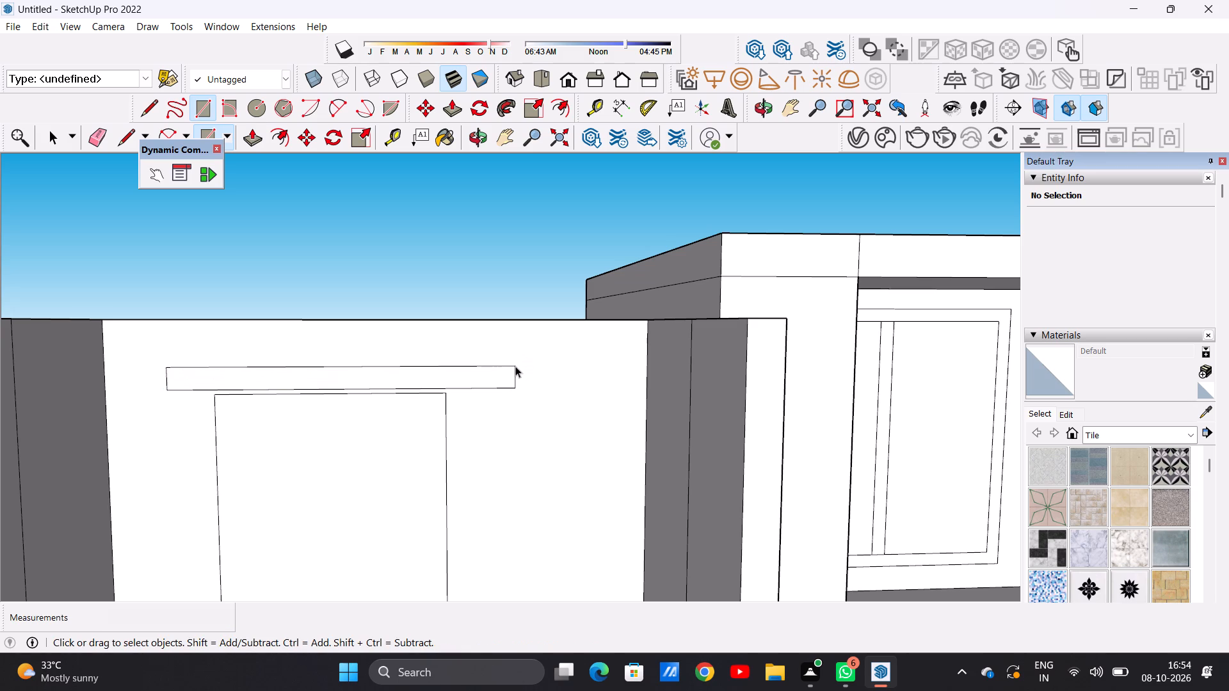
# Offset the top-storey window outline inward by about 5" to form its frame.
pyautogui.write('of')
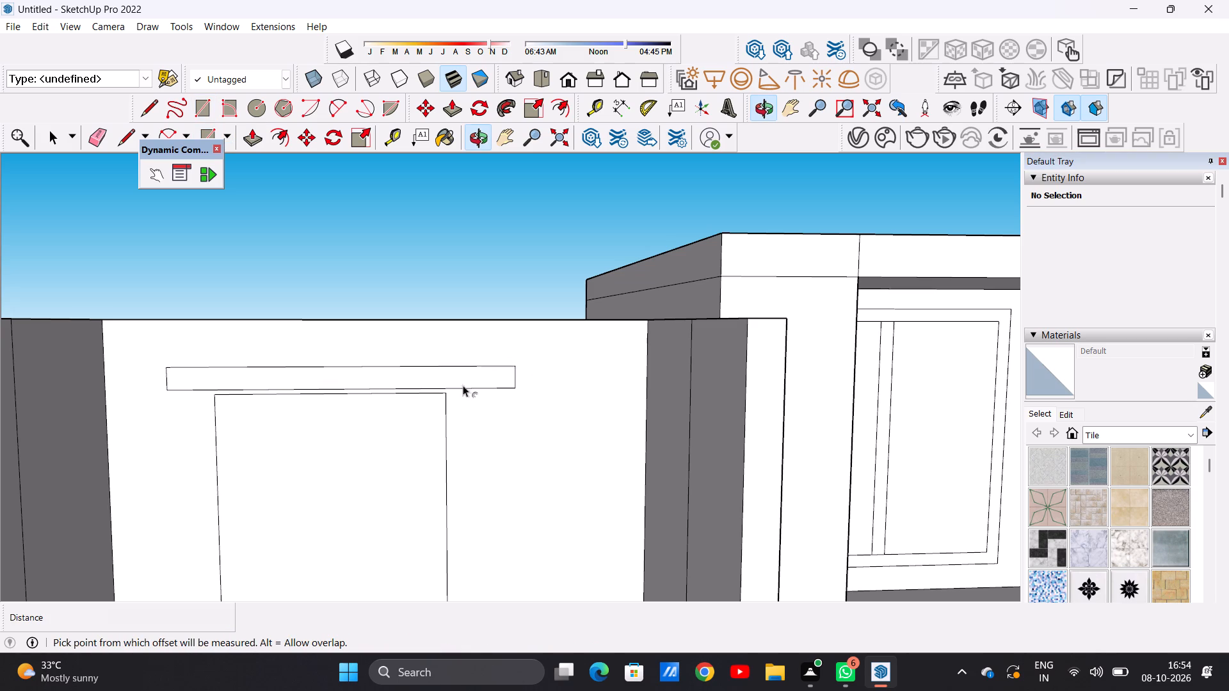
pyautogui.click(230, 449)
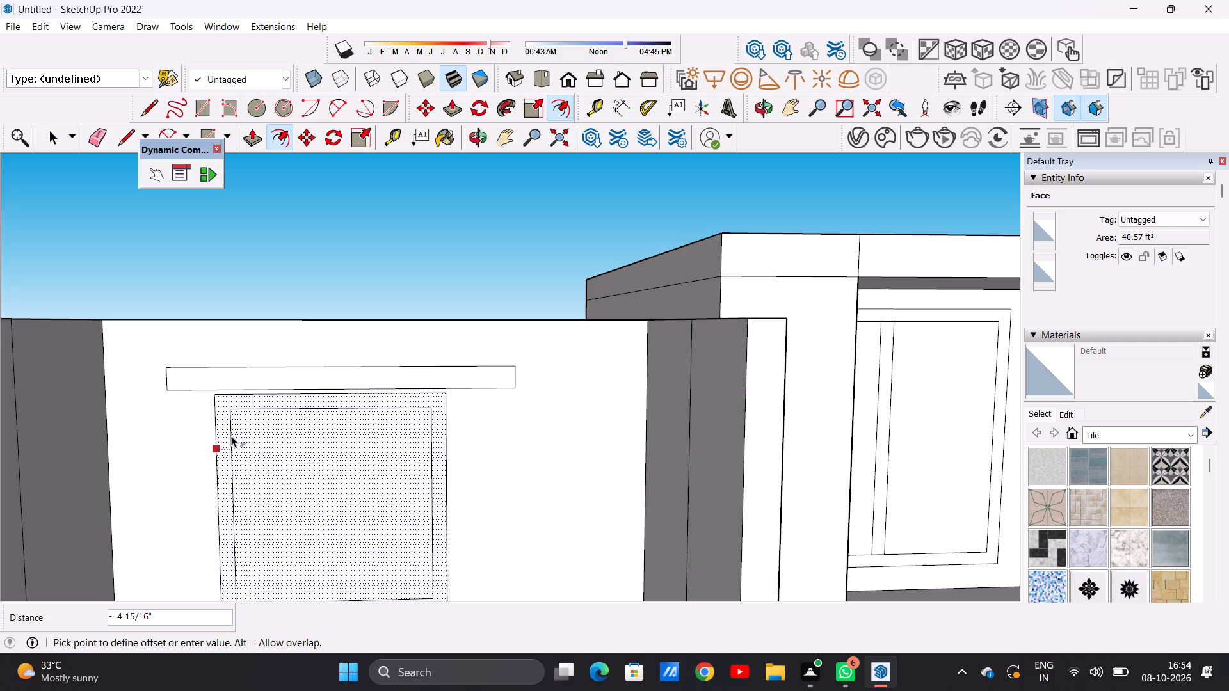
pyautogui.click(231, 434)
pyautogui.press('space')
# Draw two closely spaced vertical lines about 5' 6 1/2" long down the middle of the inner window outline as a mullion.
pyautogui.write('l')
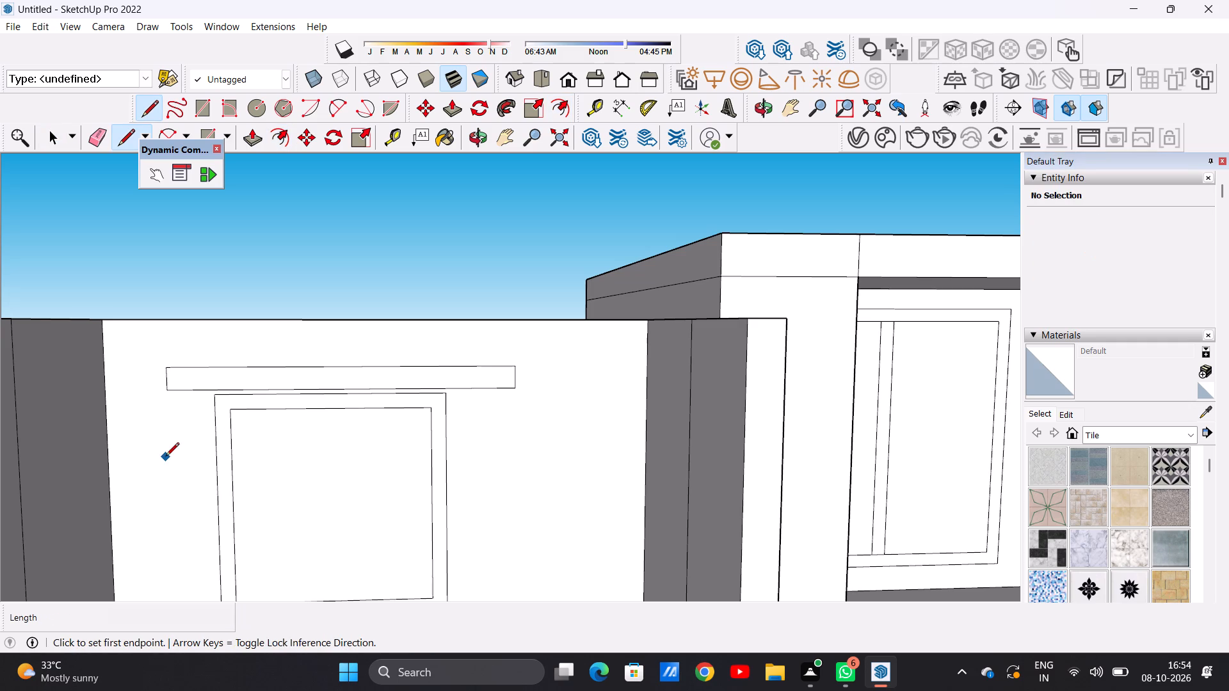
pyautogui.scroll(-11, 510, 427)
pyautogui.scroll(8, 494, 521)
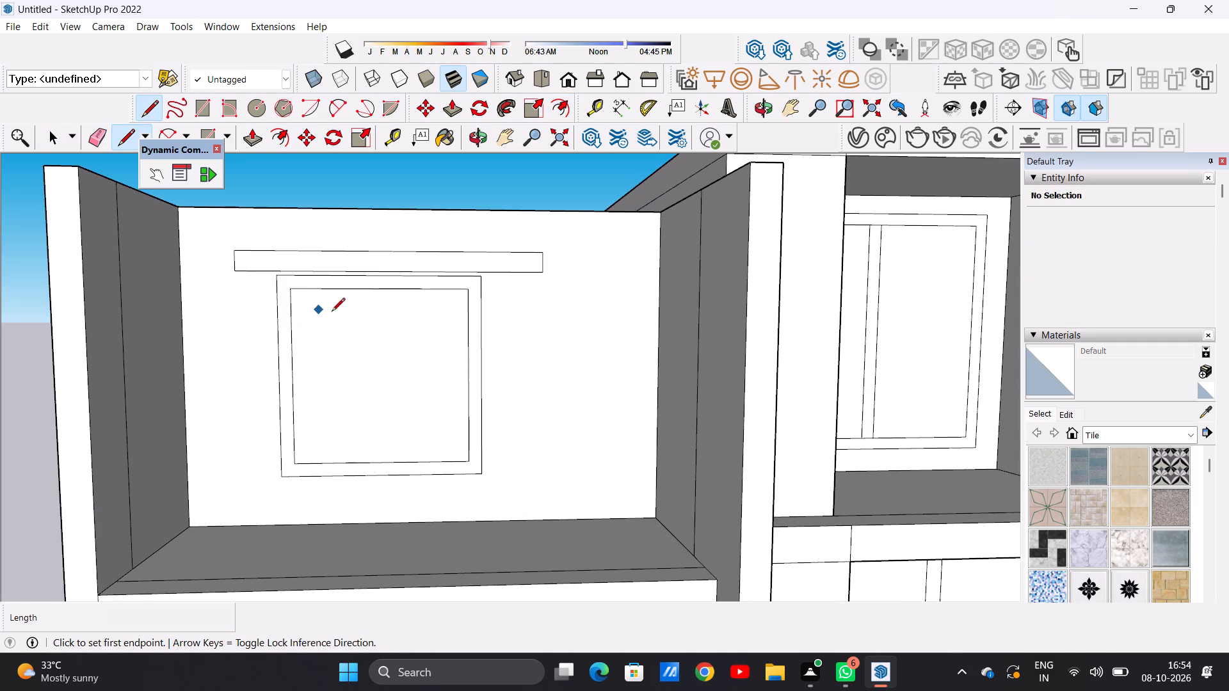
pyautogui.scroll(6, 387, 312)
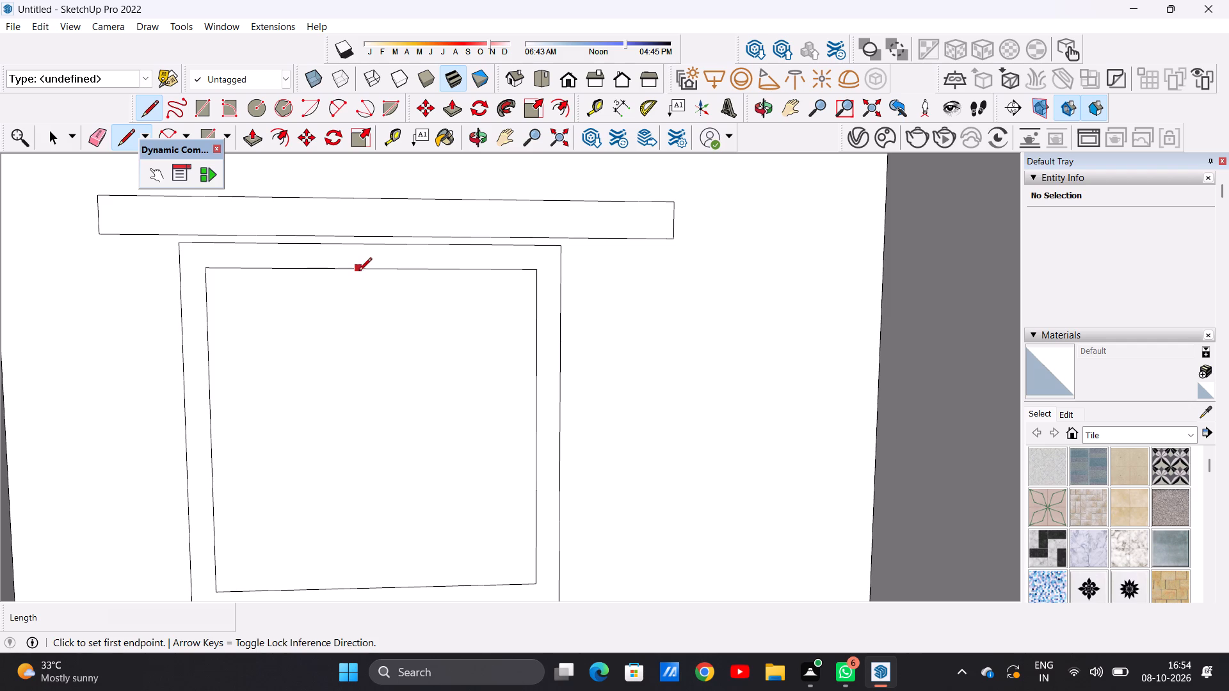
pyautogui.click(358, 268)
pyautogui.scroll(-6, 360, 360)
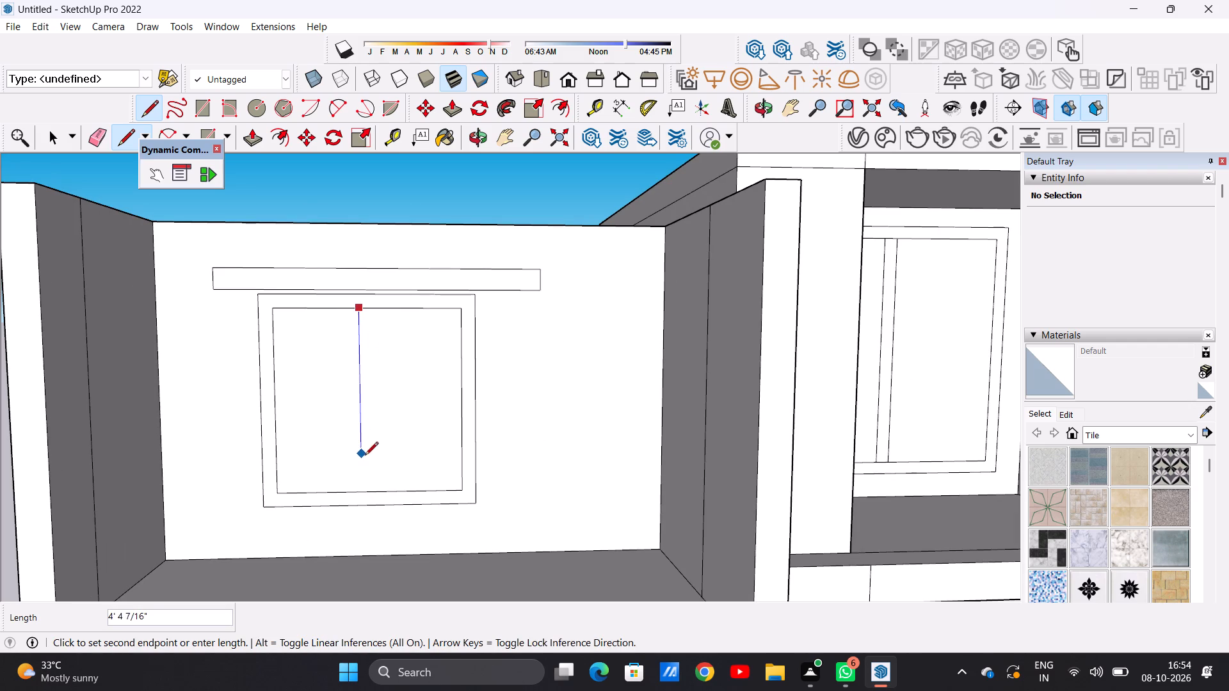
pyautogui.click(368, 490)
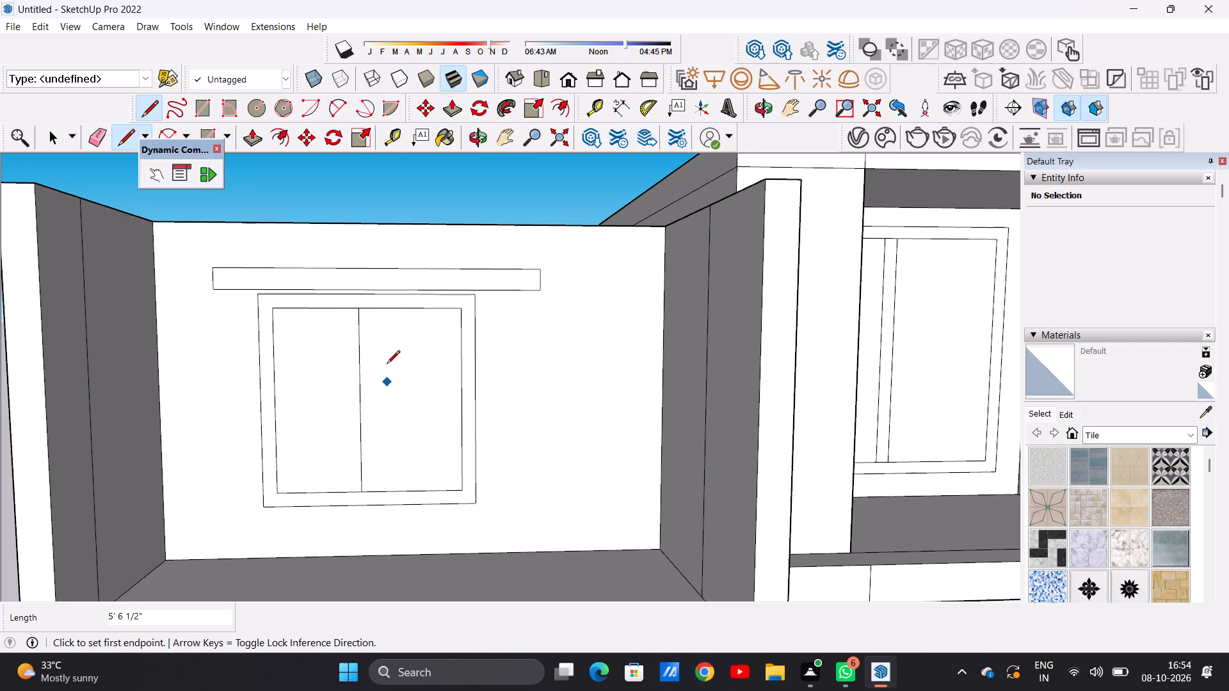
pyautogui.click(376, 310)
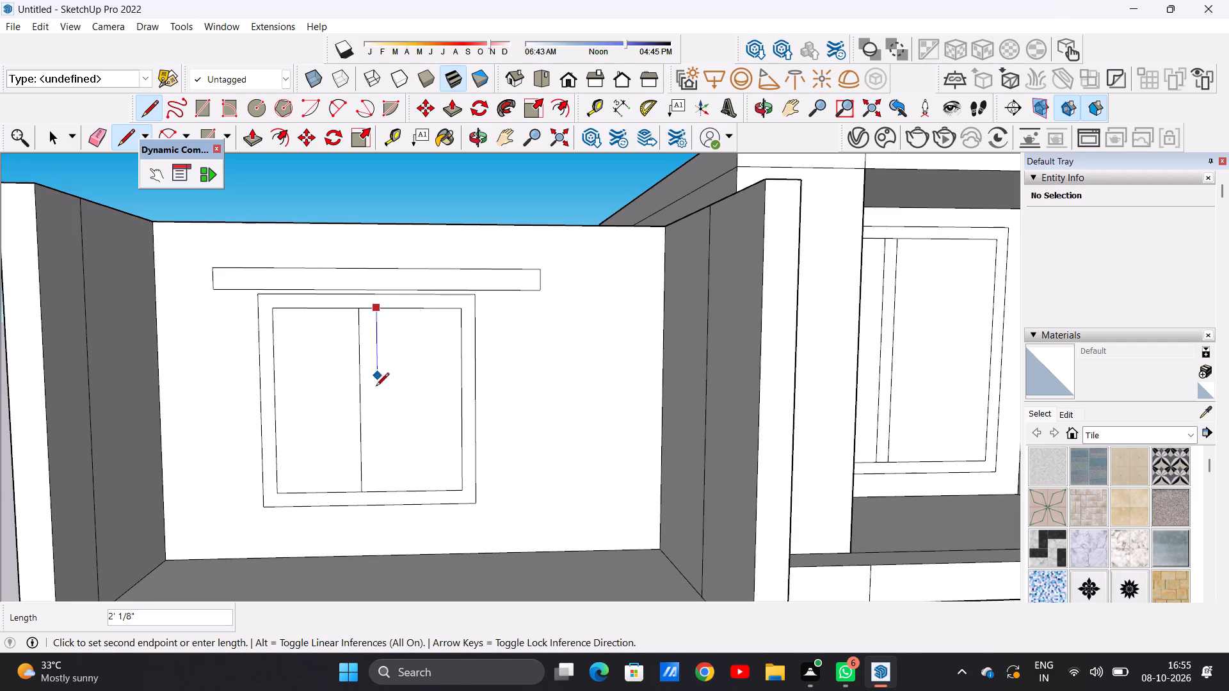
pyautogui.click(374, 488)
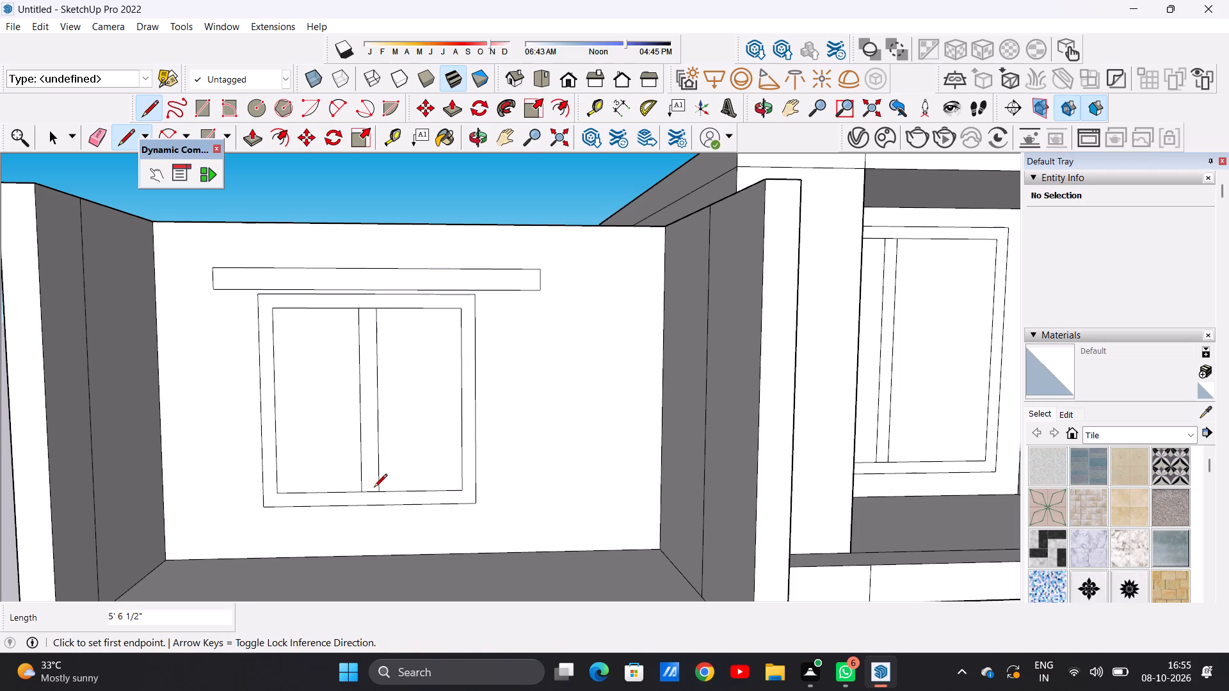
pyautogui.press('space')
# Extrude the thin rectangle above the top-storey window outward about 2' 7 3/16" as a sunshade.
pyautogui.scroll(-6, 417, 261)
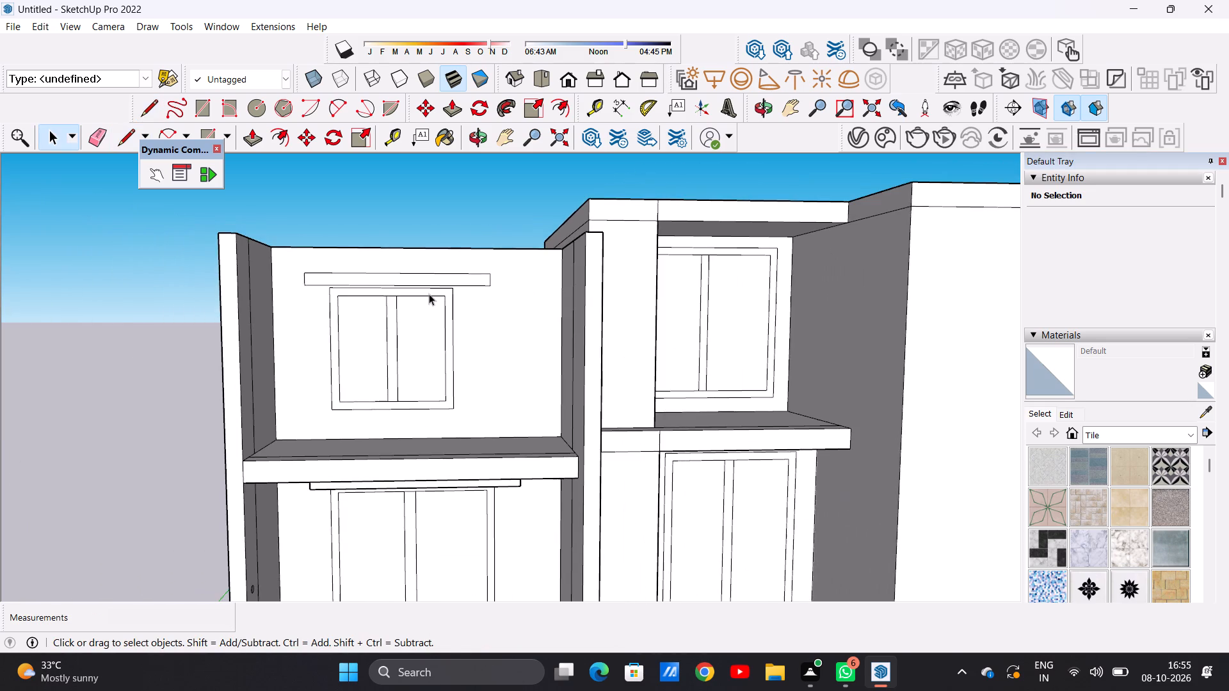
pyautogui.moveTo(441, 293); pyautogui.dragTo(333, 334, button='middle')
pyautogui.scroll(12, 430, 279)
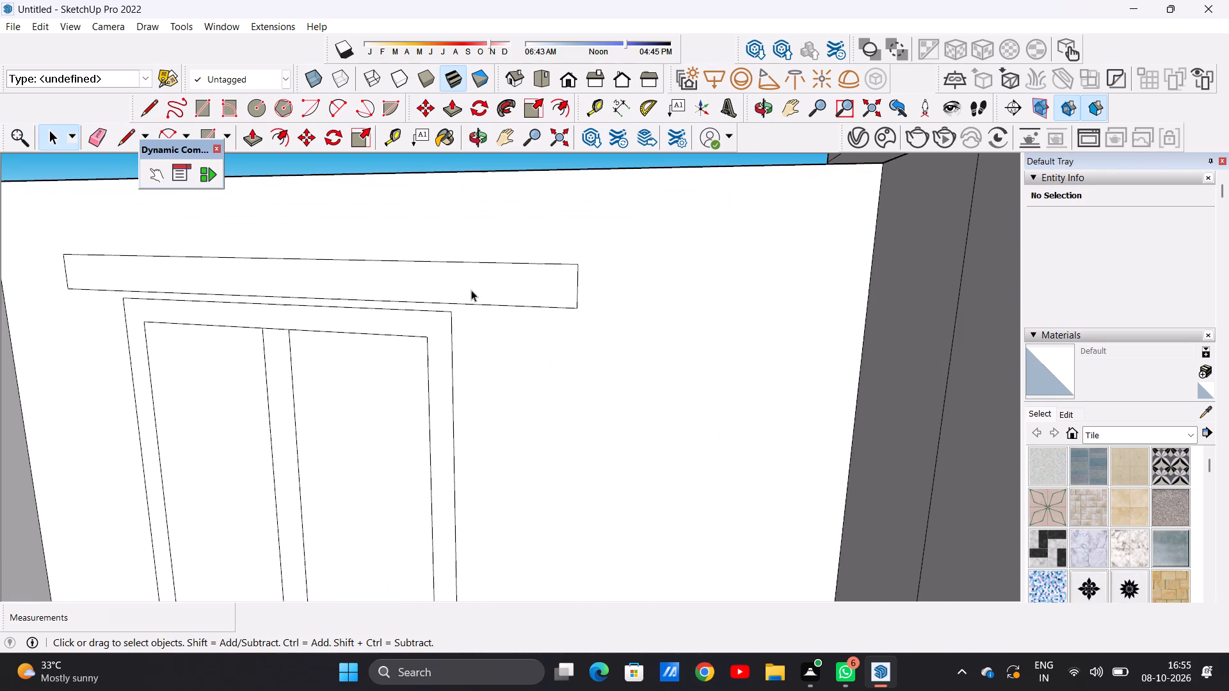
pyautogui.press('p')
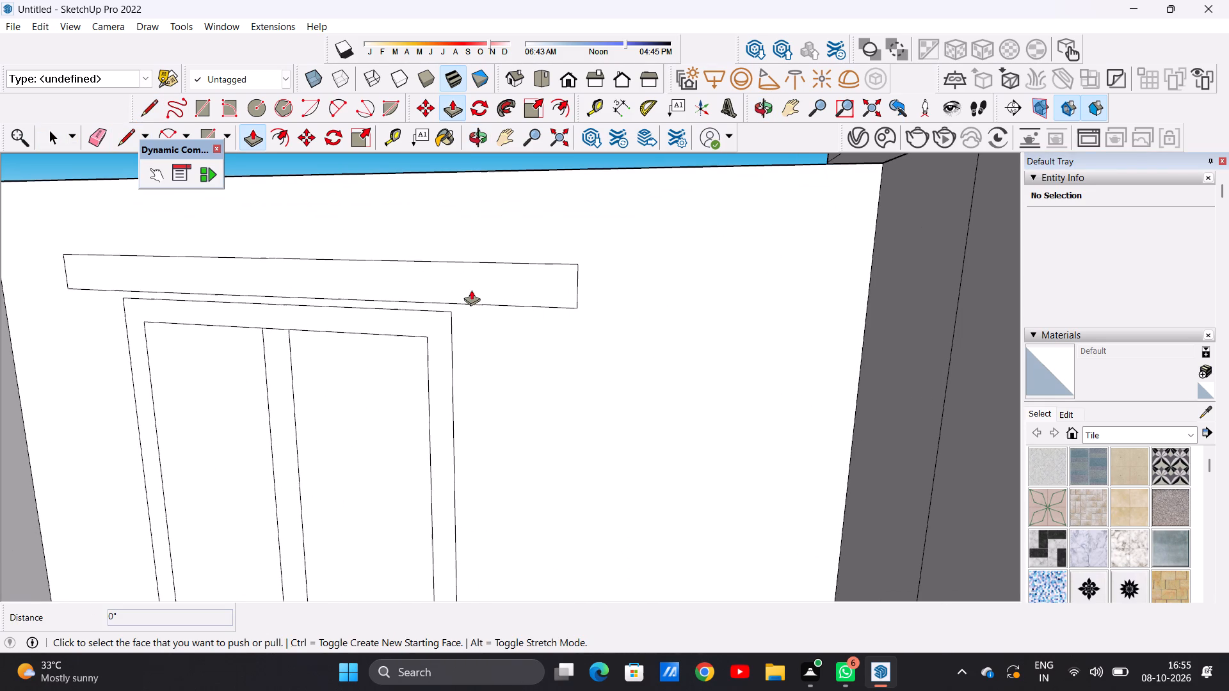
pyautogui.click(502, 274)
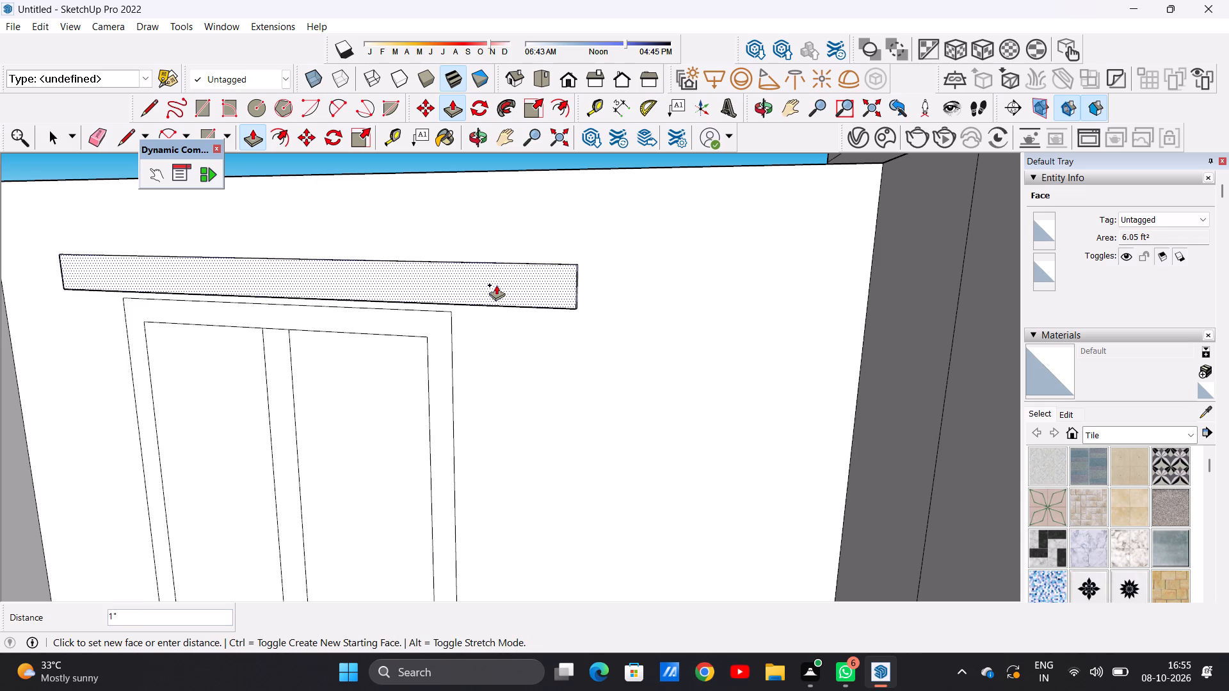
pyautogui.click(440, 319)
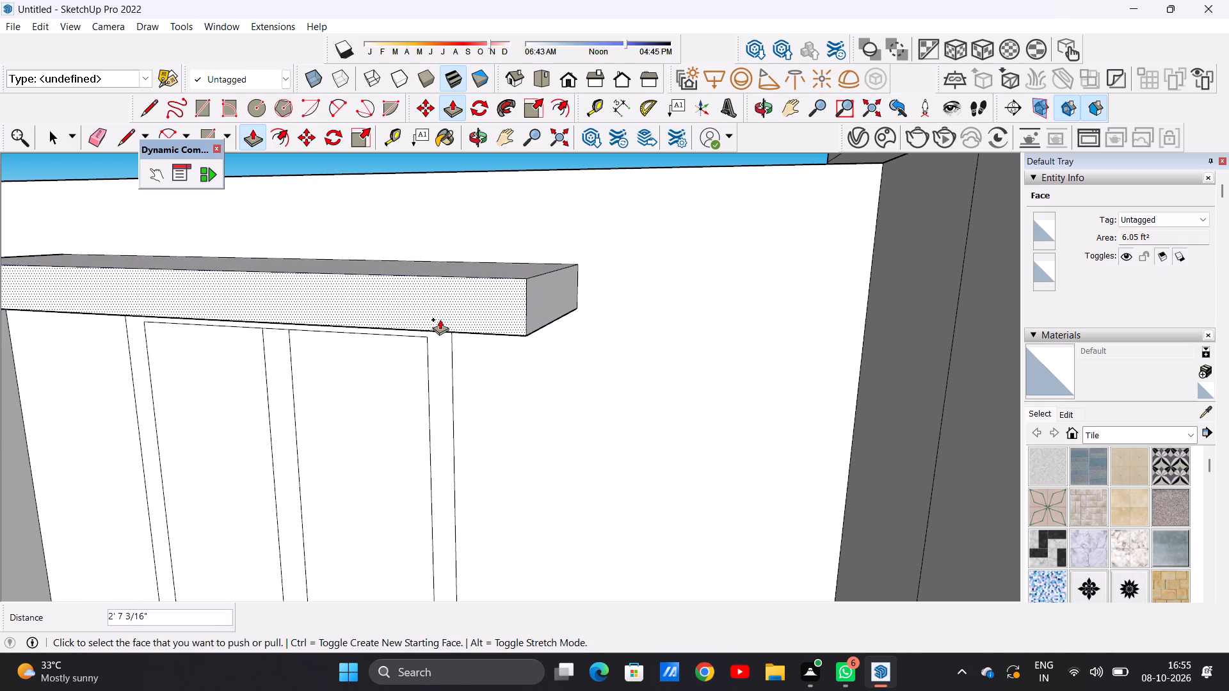
pyautogui.press('space')
pyautogui.scroll(-3, 575, 412)
pyautogui.scroll(1, 575, 412)
pyautogui.scroll(-6, 575, 412)
pyautogui.moveTo(330, 459); pyautogui.dragTo(403, 431, button='middle')
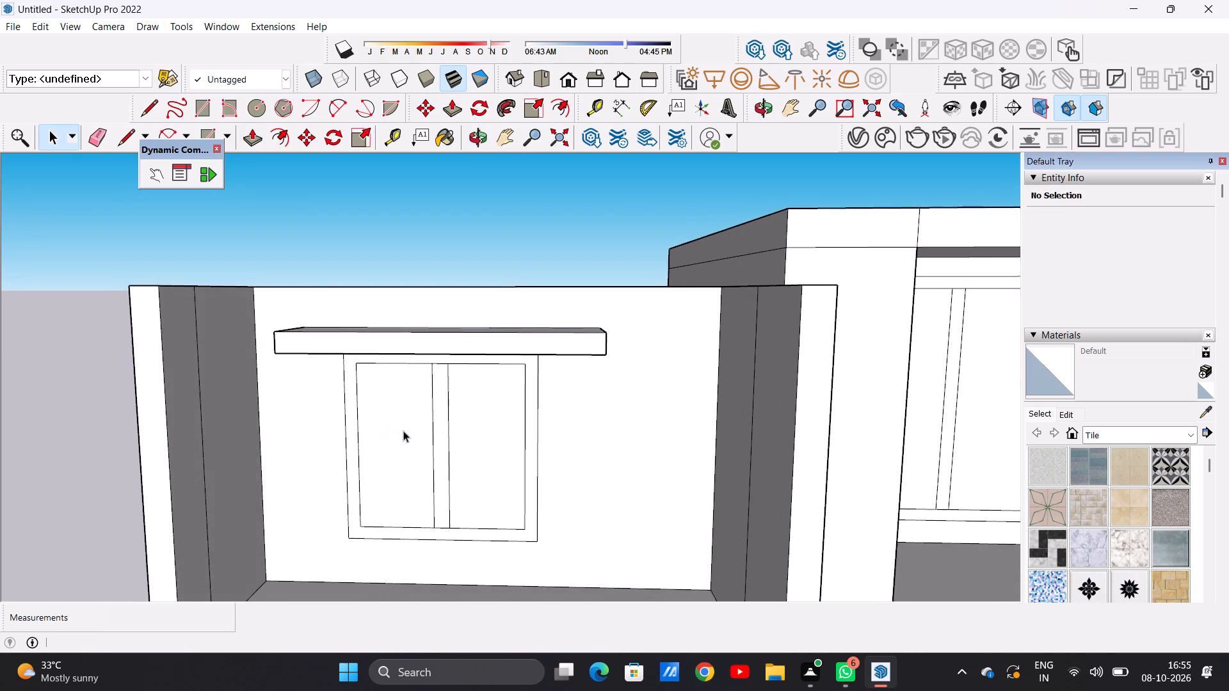
# Examine the whole front facade, comparing the side block's new top storey with the storeys below and the neighbouring blocks.
pyautogui.scroll(-11, 407, 438)
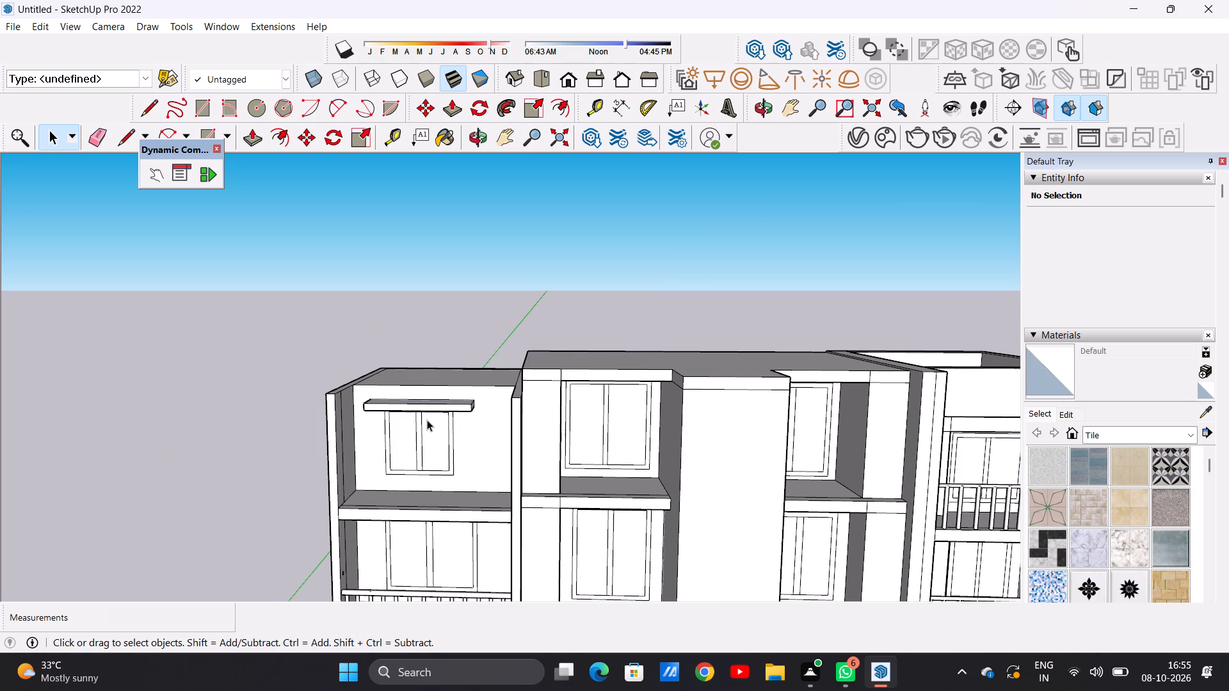
pyautogui.scroll(-3, 436, 452)
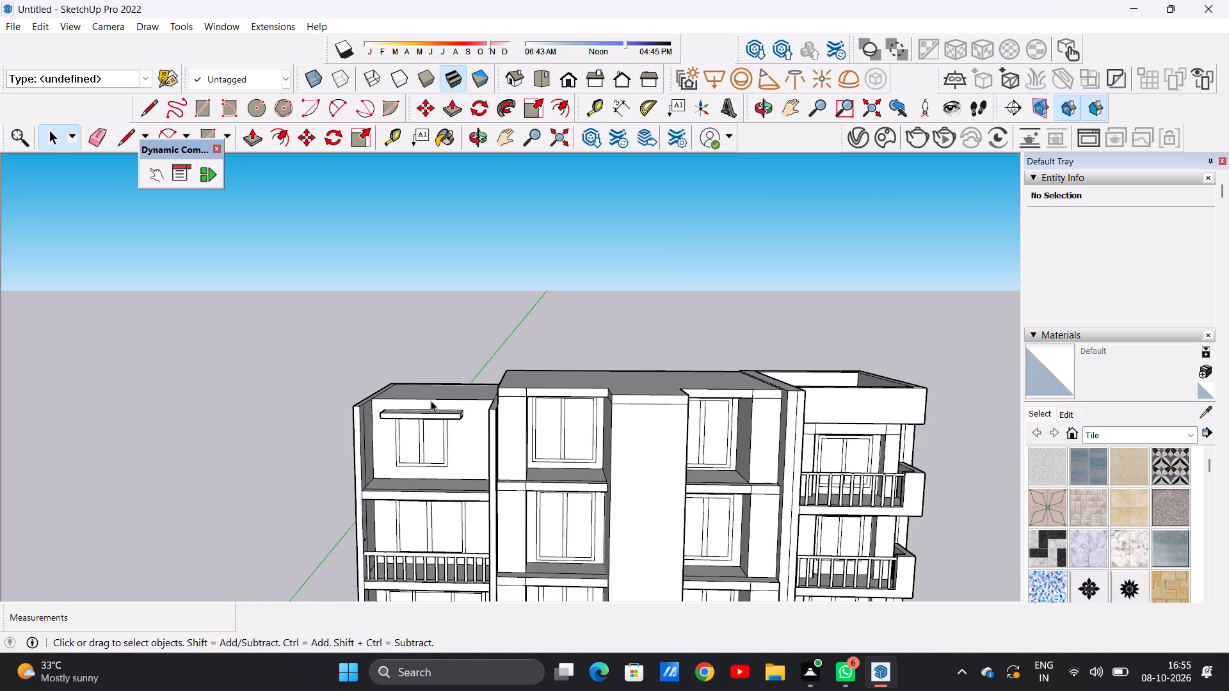
pyautogui.scroll(-6, 431, 401)
pyautogui.scroll(-7, 467, 465)
pyautogui.scroll(7, 489, 584)
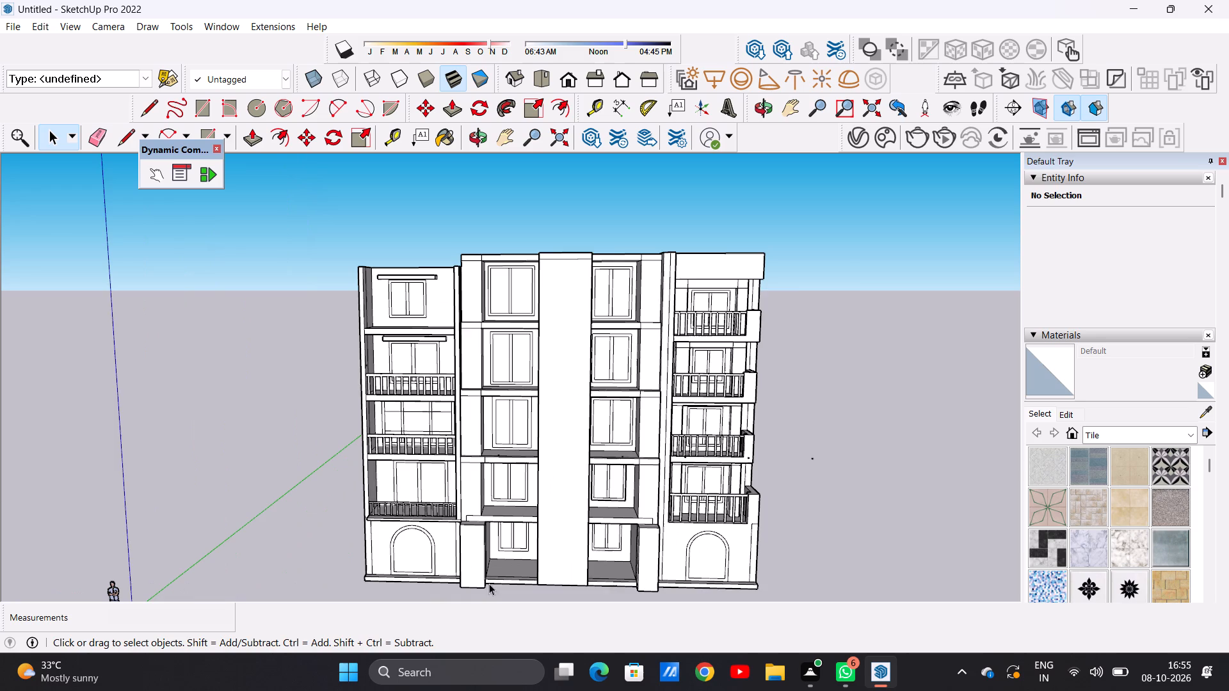
pyautogui.scroll(3, 410, 398)
pyautogui.scroll(-5, 410, 399)
pyautogui.scroll(12, 426, 337)
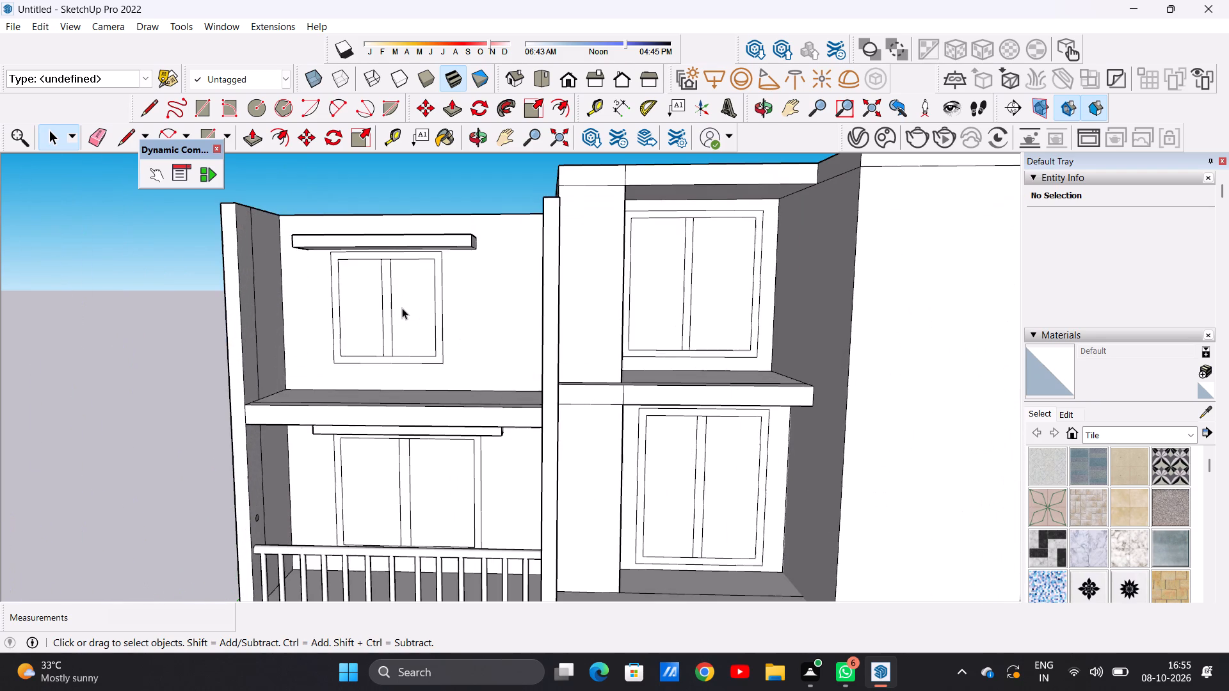
# Examine the top-storey balcony slab of the side block from above, especially where its front strip meets the outer side wall.
pyautogui.moveTo(401, 308); pyautogui.dragTo(449, 507, button='middle')
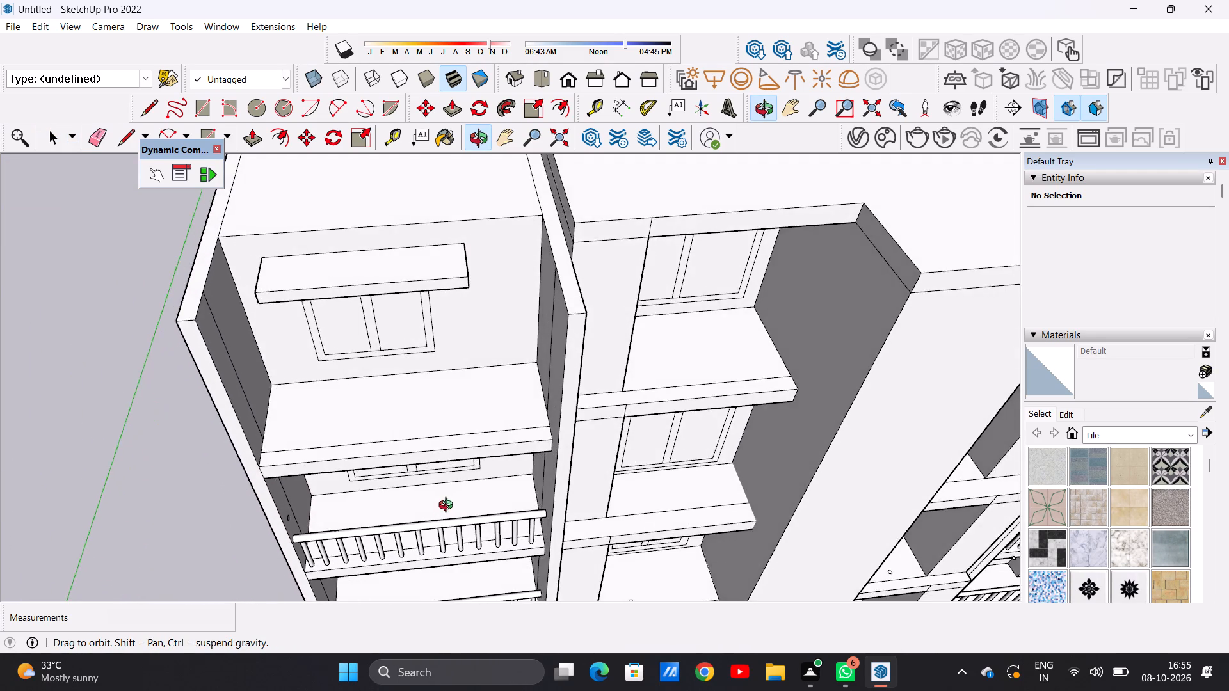
pyautogui.moveTo(449, 507); pyautogui.dragTo(403, 525, button='middle')
pyautogui.scroll(8, 460, 433)
pyautogui.scroll(-5, 488, 442)
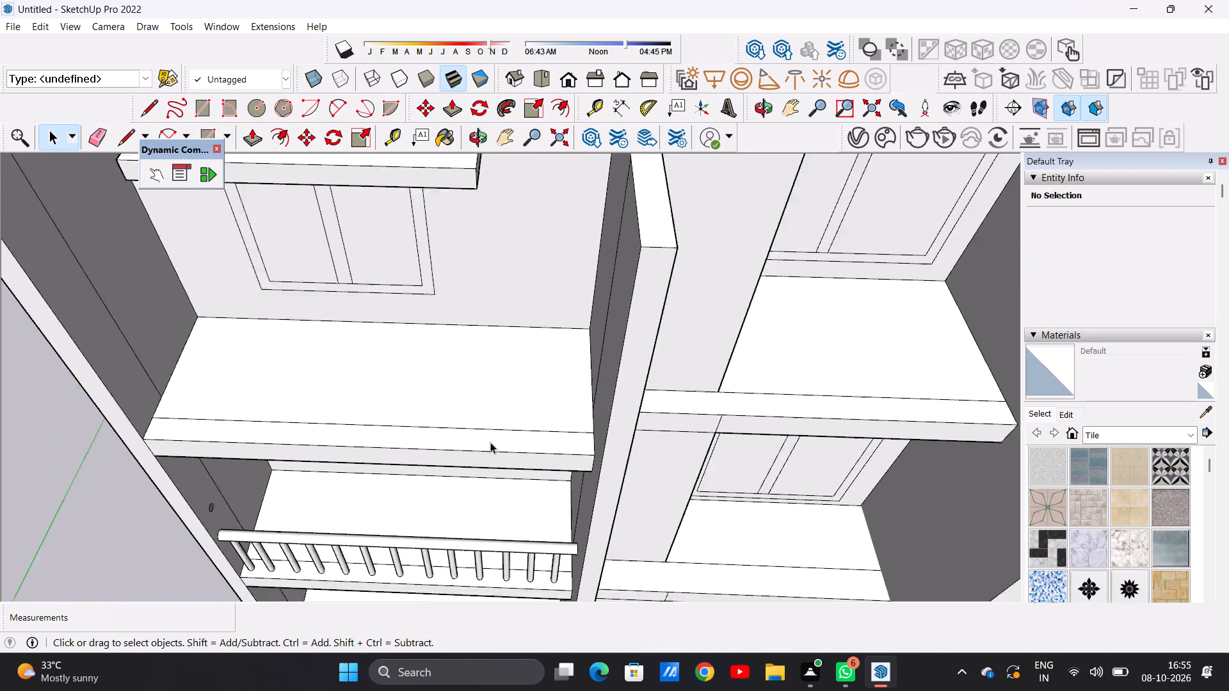
pyautogui.scroll(-2, 490, 442)
pyautogui.moveTo(467, 436); pyautogui.dragTo(294, 379, button='middle')
pyautogui.scroll(1, 294, 379)
pyautogui.scroll(-8, 302, 430)
pyautogui.scroll(1, 313, 443)
pyautogui.scroll(3, 298, 357)
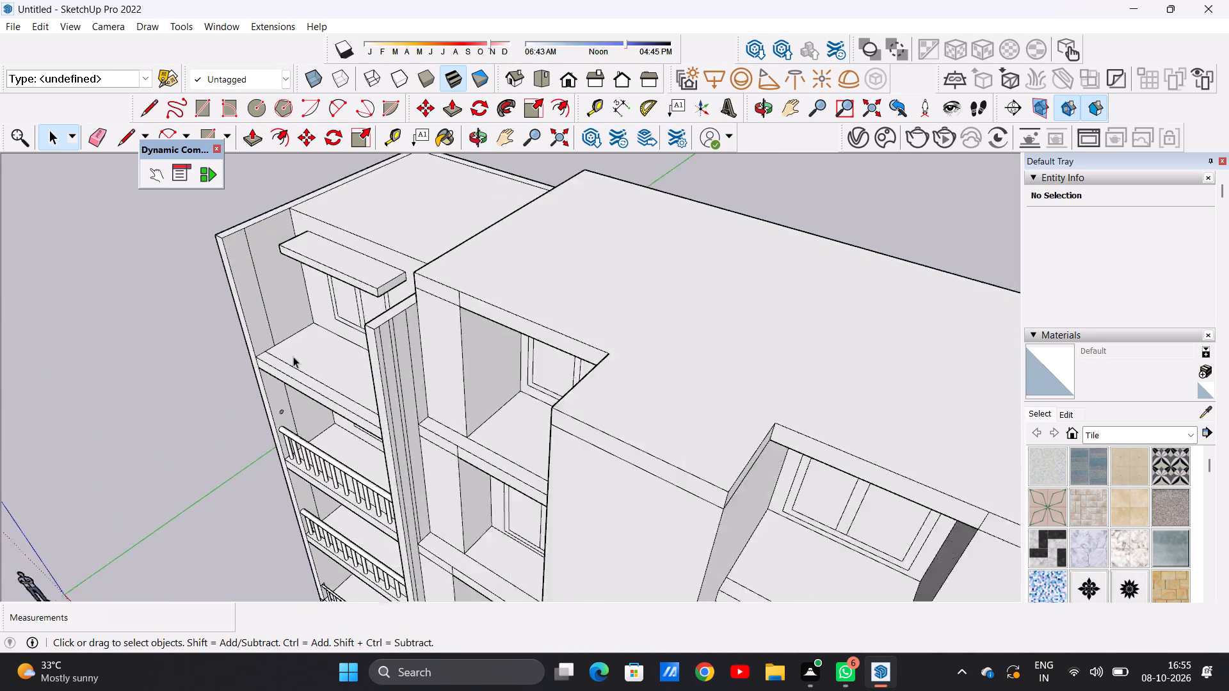
pyautogui.scroll(3, 293, 356)
pyautogui.scroll(-1, 287, 356)
pyautogui.scroll(2, 287, 356)
pyautogui.moveTo(268, 312); pyautogui.dragTo(189, 292, button='middle')
pyautogui.scroll(6, 217, 262)
pyautogui.scroll(-6, 420, 343)
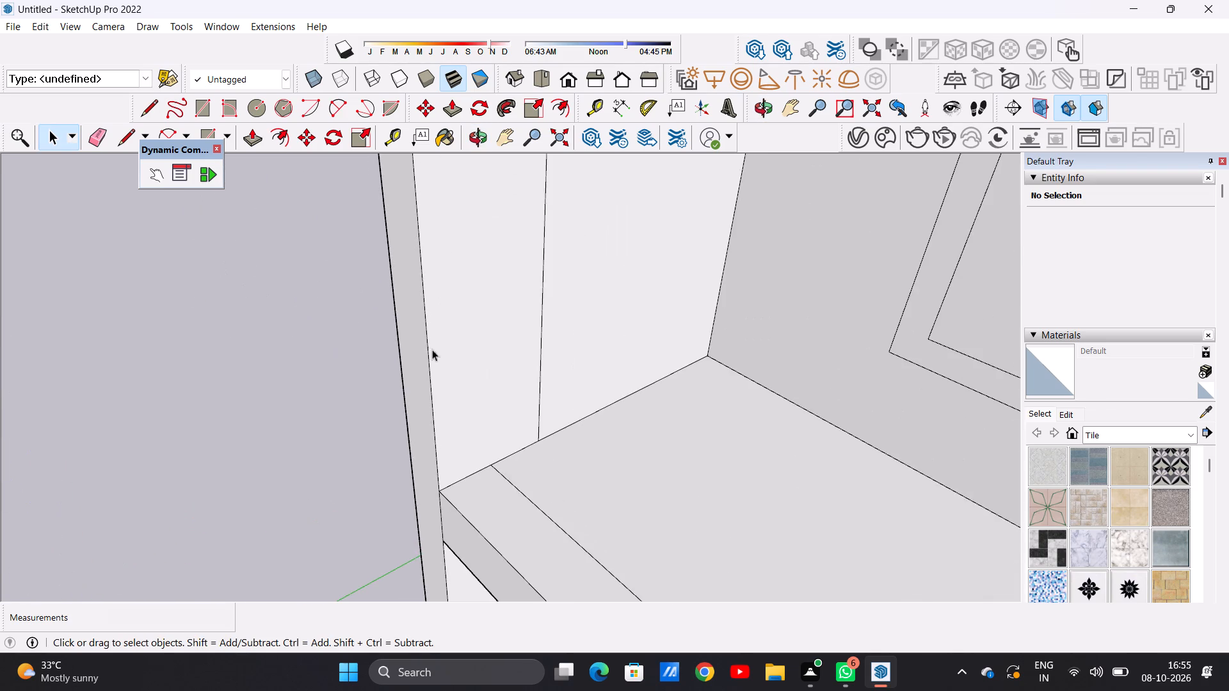
pyautogui.moveTo(483, 385); pyautogui.dragTo(335, 325, button='middle')
pyautogui.scroll(-4, 414, 418)
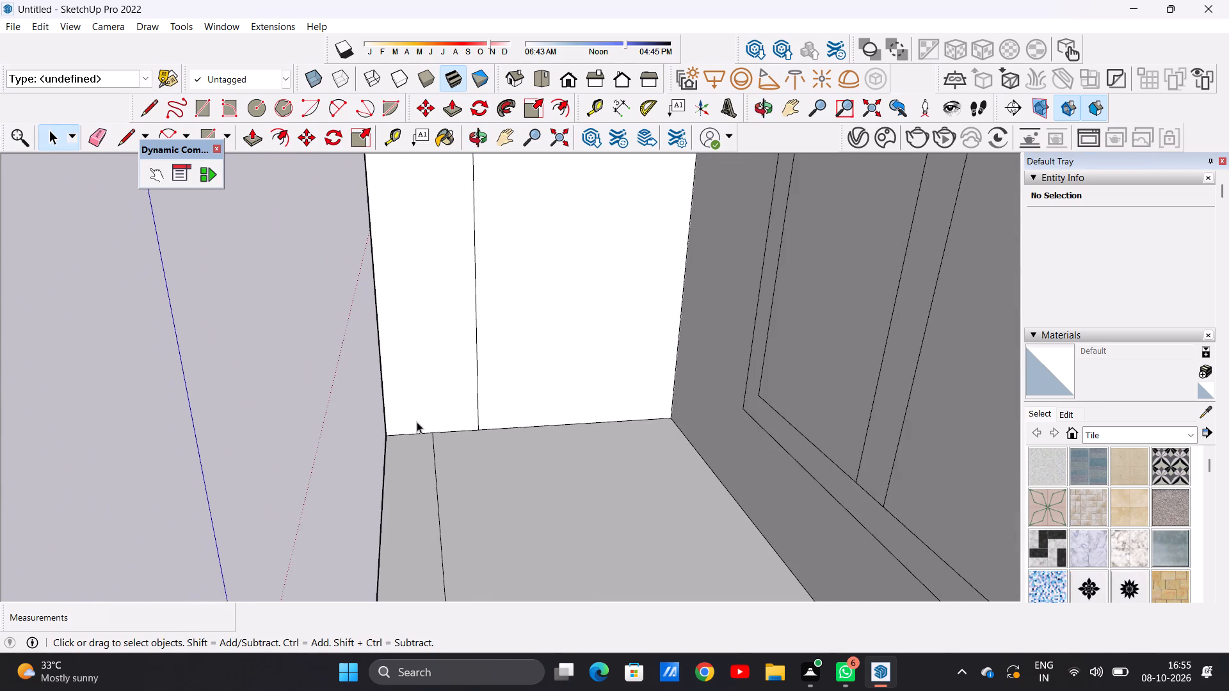
pyautogui.scroll(-4, 417, 422)
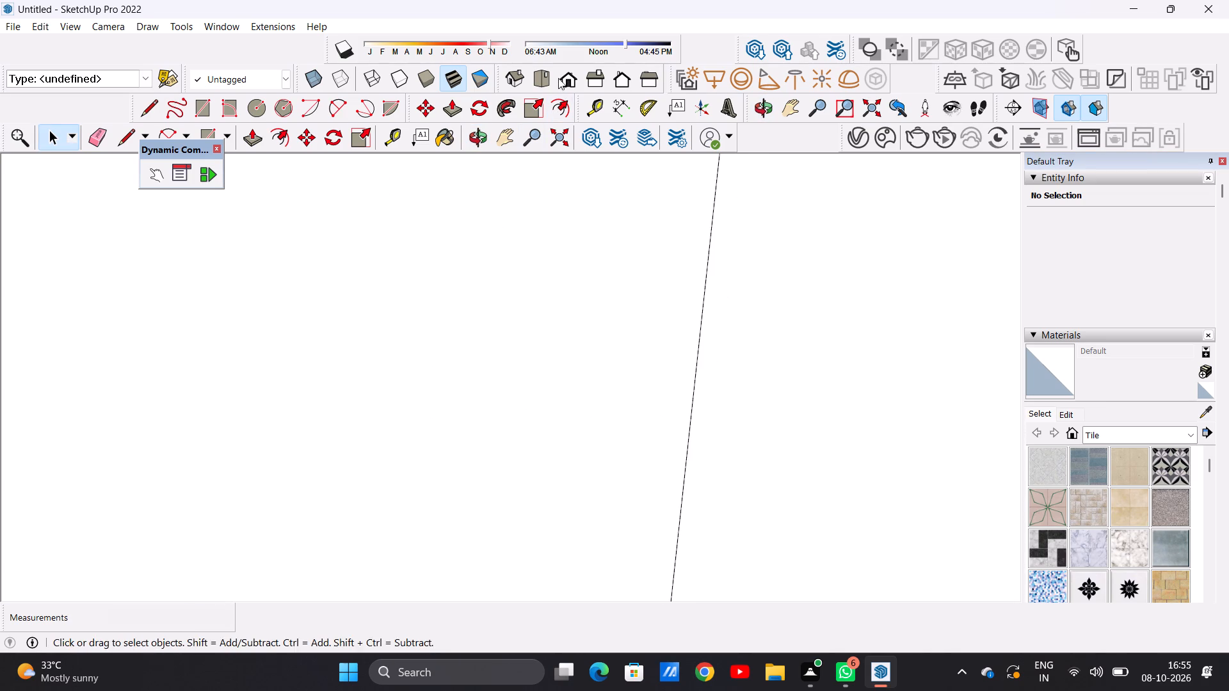
pyautogui.click(561, 67)
pyautogui.scroll(-4, 529, 402)
pyautogui.moveTo(561, 404); pyautogui.dragTo(385, 478, button='middle')
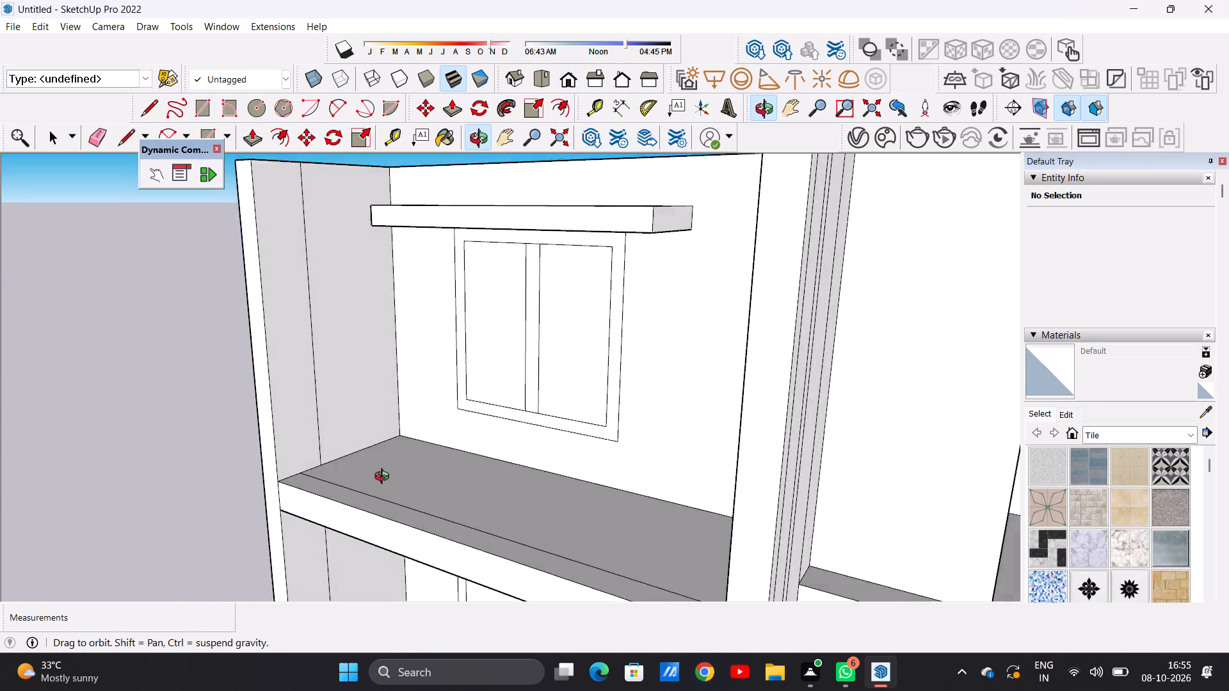
pyautogui.moveTo(385, 478); pyautogui.dragTo(305, 512, button='middle')
pyautogui.scroll(5, 289, 388)
pyautogui.scroll(-9, 311, 452)
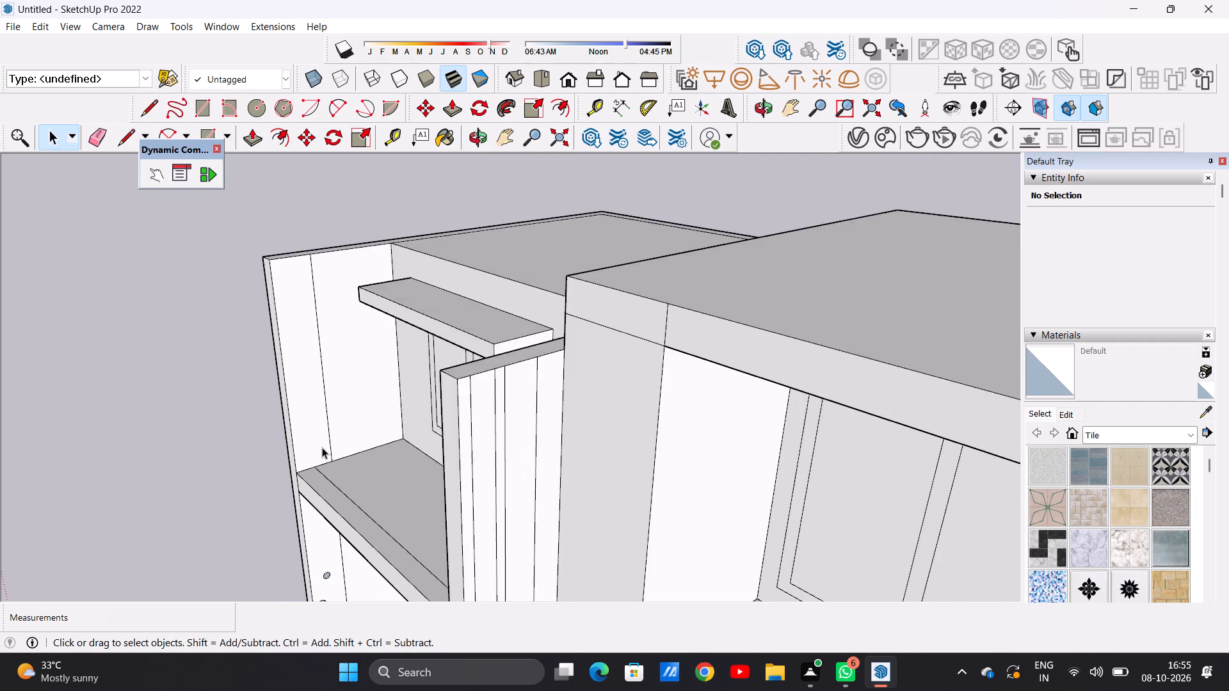
pyautogui.moveTo(337, 454); pyautogui.dragTo(288, 410, button='middle')
pyautogui.scroll(5, 307, 386)
pyautogui.moveTo(381, 456); pyautogui.dragTo(362, 468, button='middle')
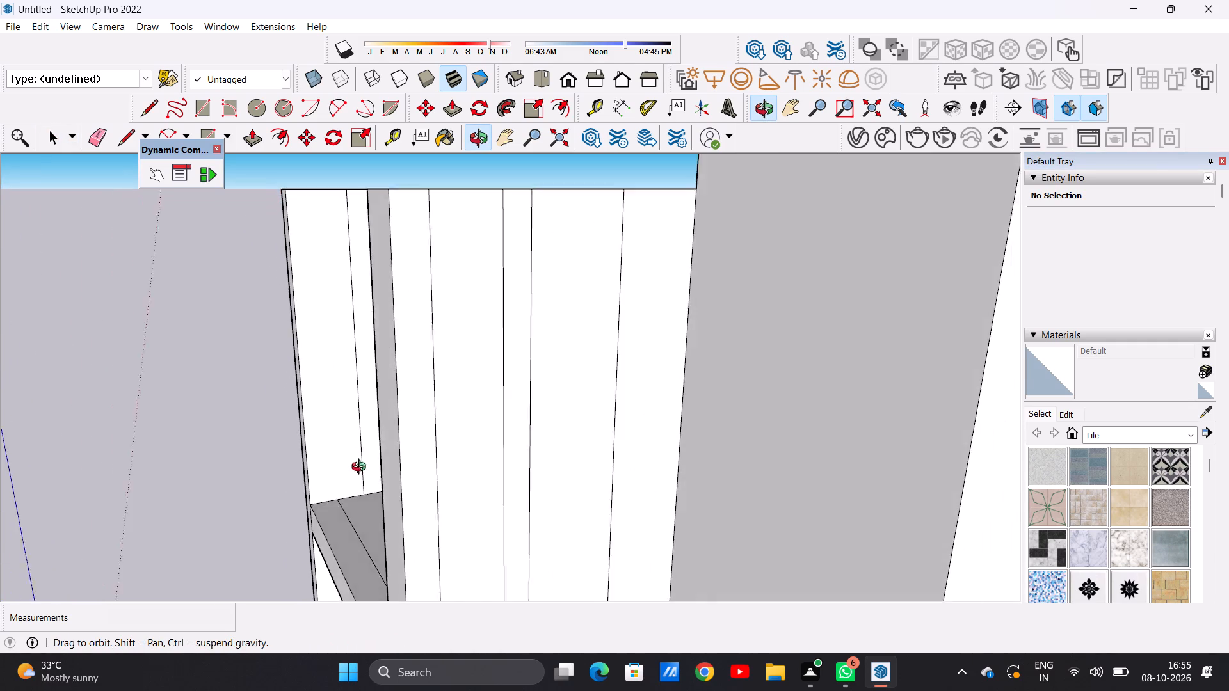
pyautogui.moveTo(362, 468); pyautogui.dragTo(380, 482, button='middle')
pyautogui.scroll(5, 326, 456)
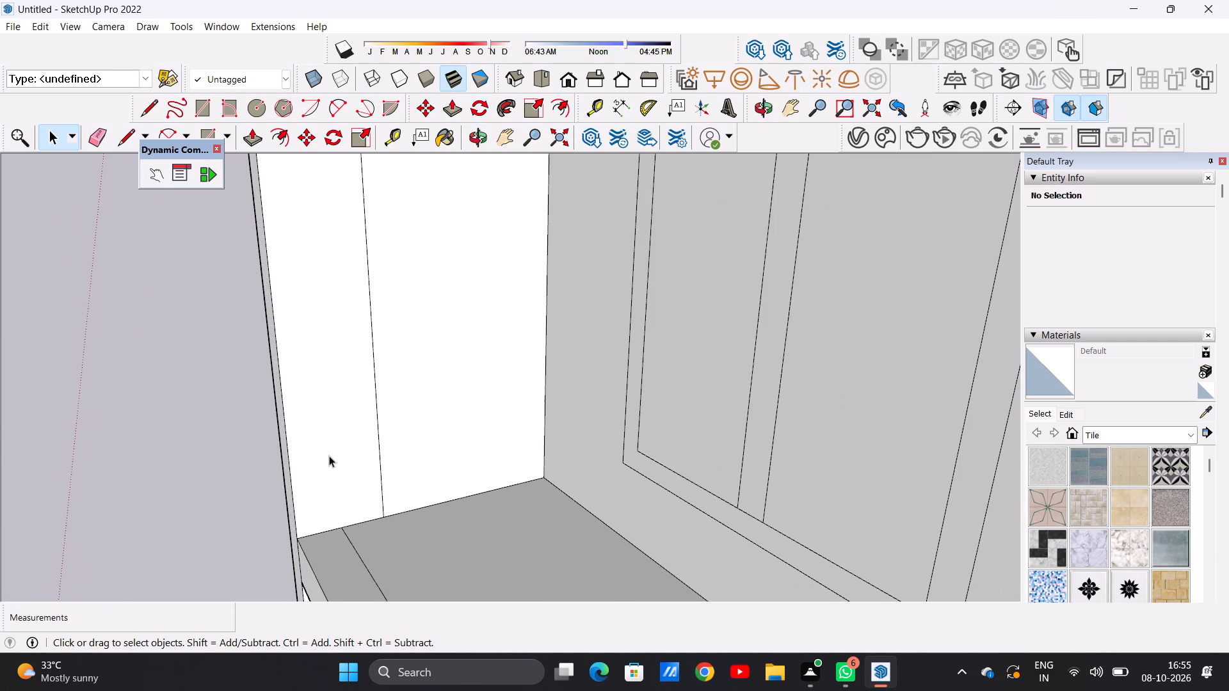
# Draw a circle of about 3 1/4" radius on the inner face of the top-storey balcony's outer side wall, above the front strip.
pyautogui.press('c')
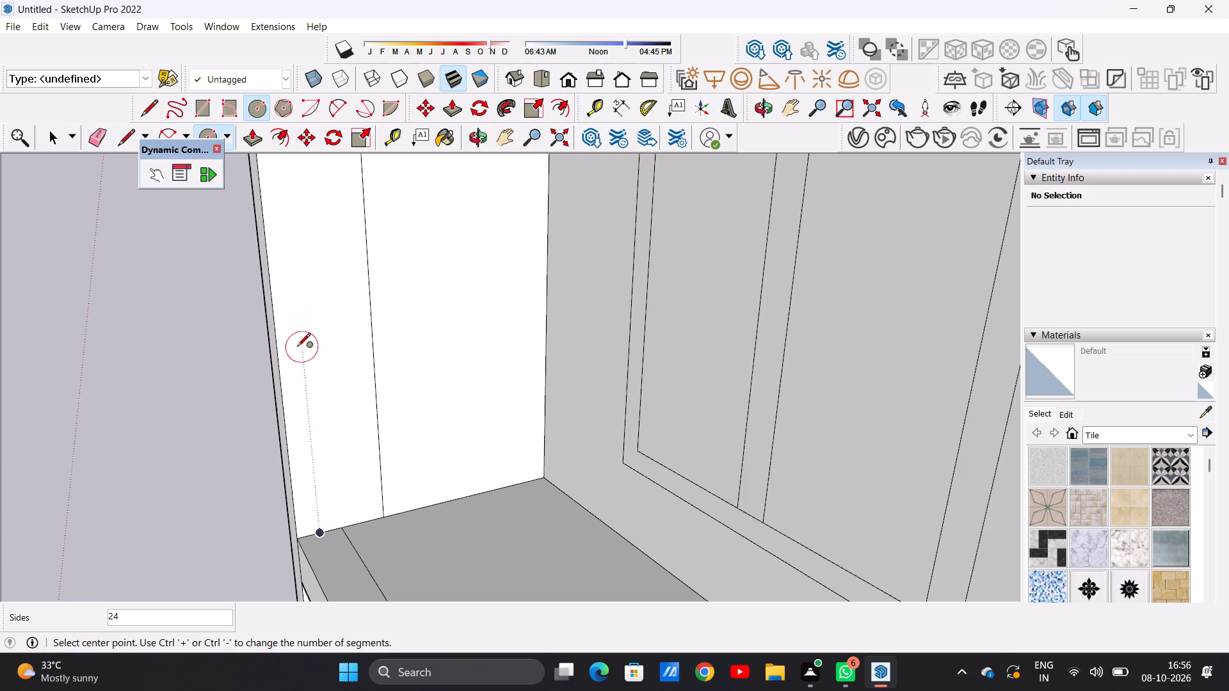
pyautogui.click(298, 328)
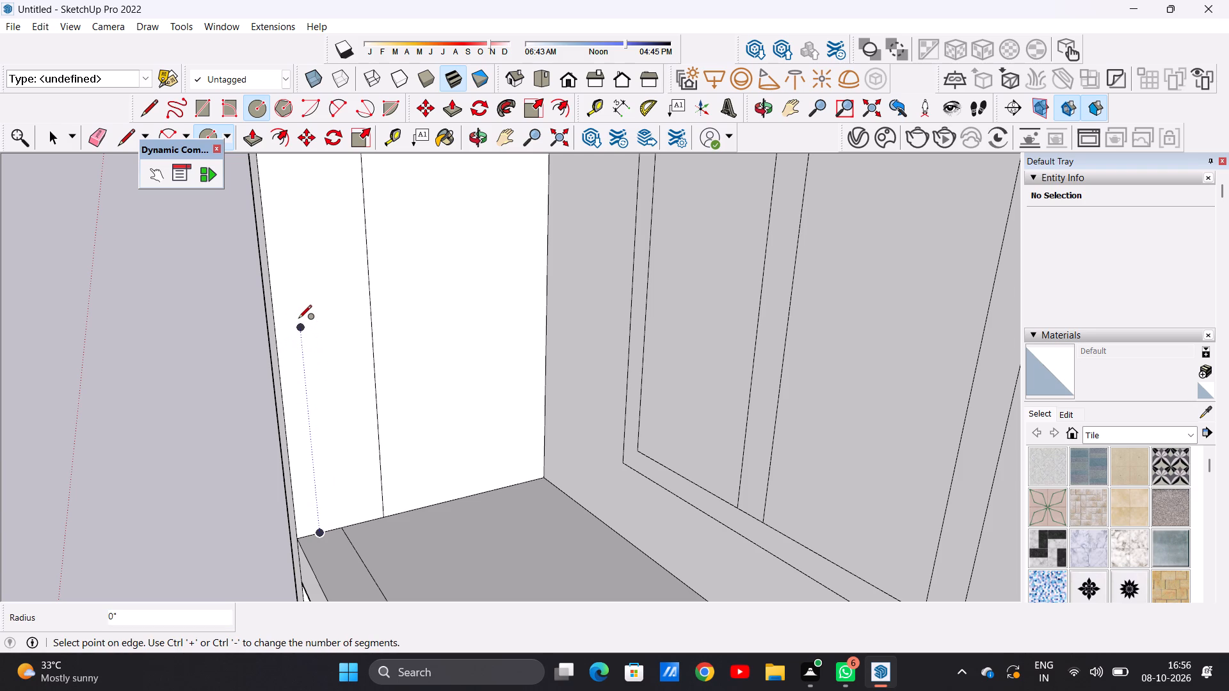
pyautogui.click(300, 314)
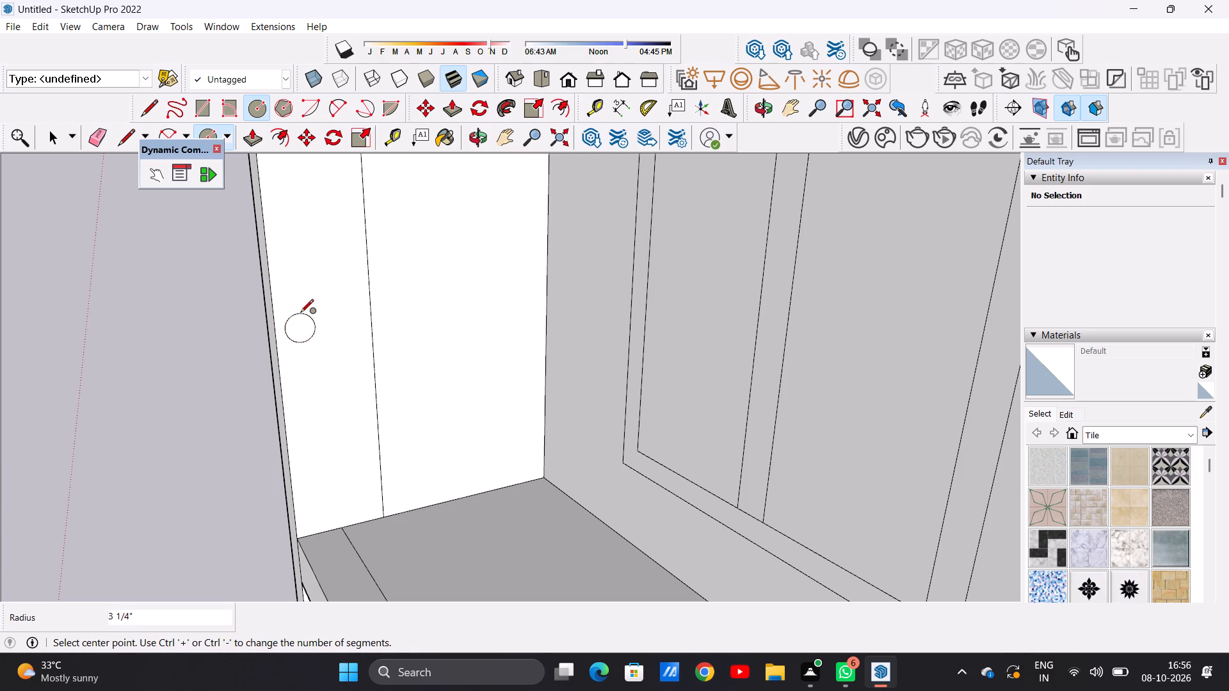
pyautogui.press('space')
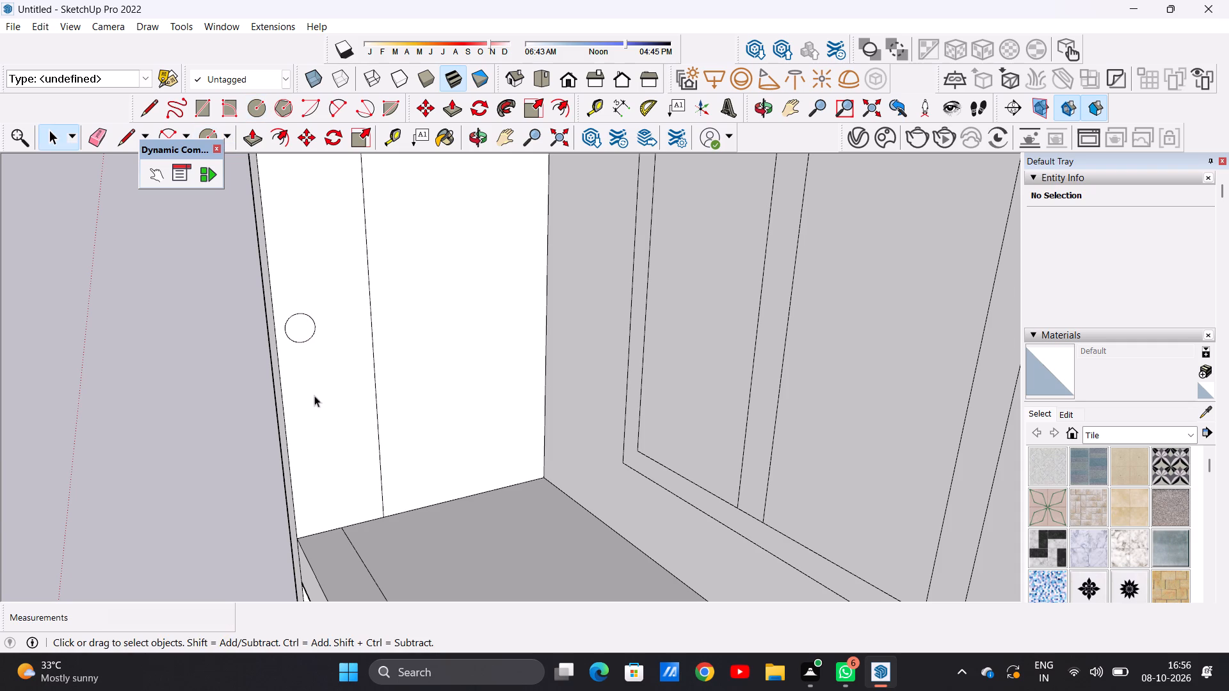
# Extrude the circle about 15' across the balcony to the opposite side wall as a round handrail.
pyautogui.scroll(-4, 330, 380)
pyautogui.scroll(1, 340, 368)
pyautogui.press('p')
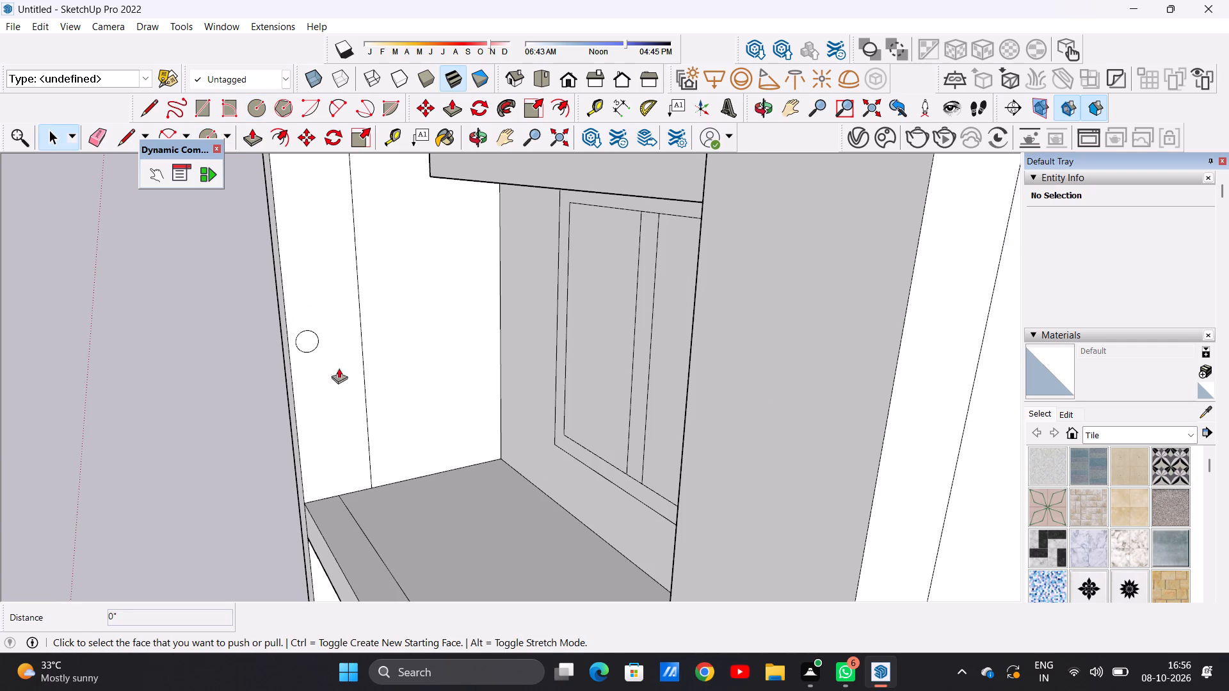
pyautogui.click(304, 338)
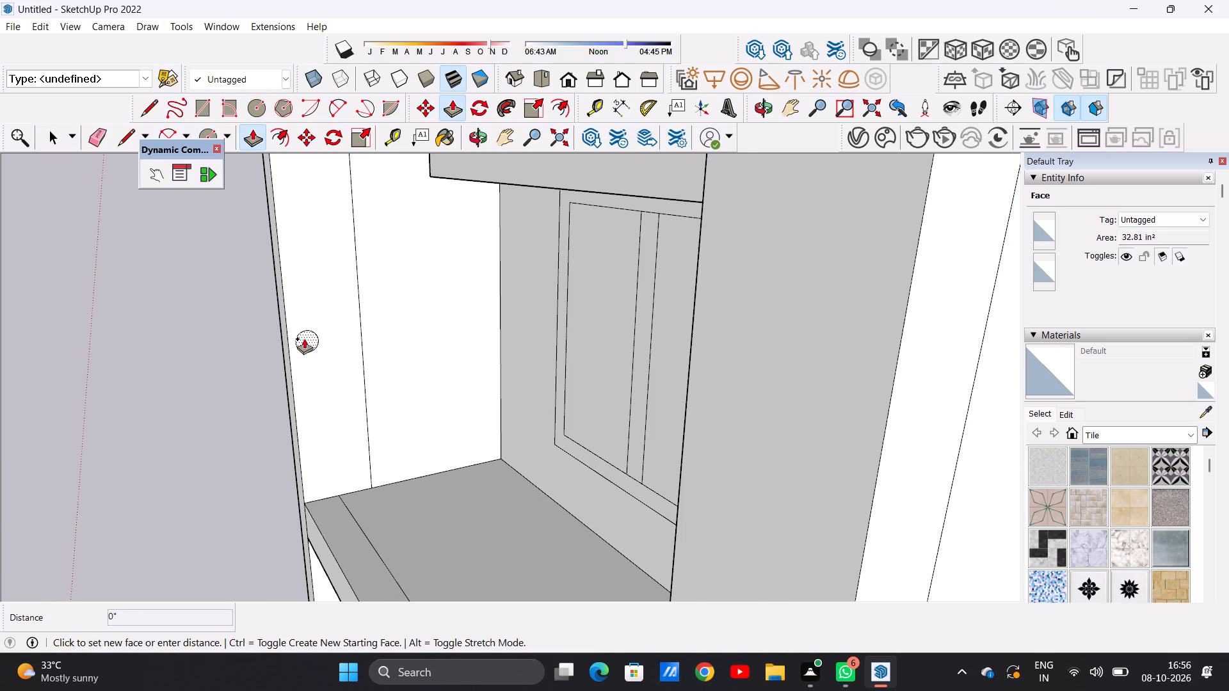
pyautogui.scroll(-11, 423, 422)
pyautogui.moveTo(409, 431); pyautogui.dragTo(569, 431, button='middle')
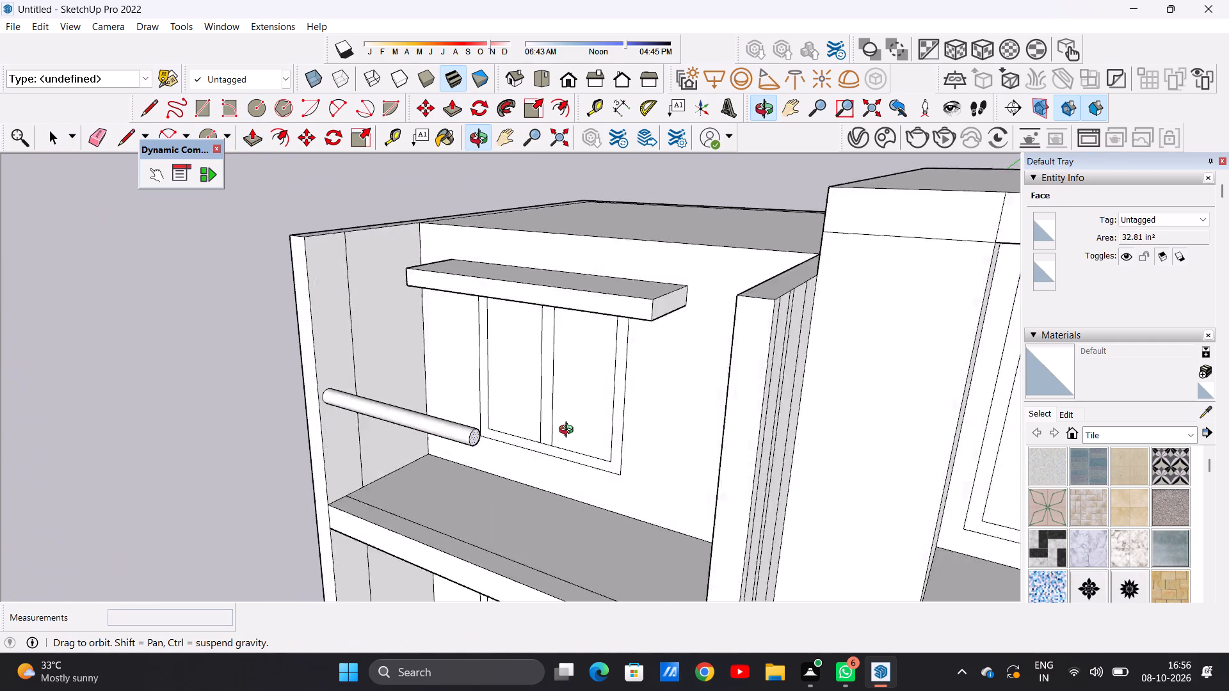
pyautogui.moveTo(569, 431); pyautogui.dragTo(741, 421, button='middle')
pyautogui.scroll(7, 839, 422)
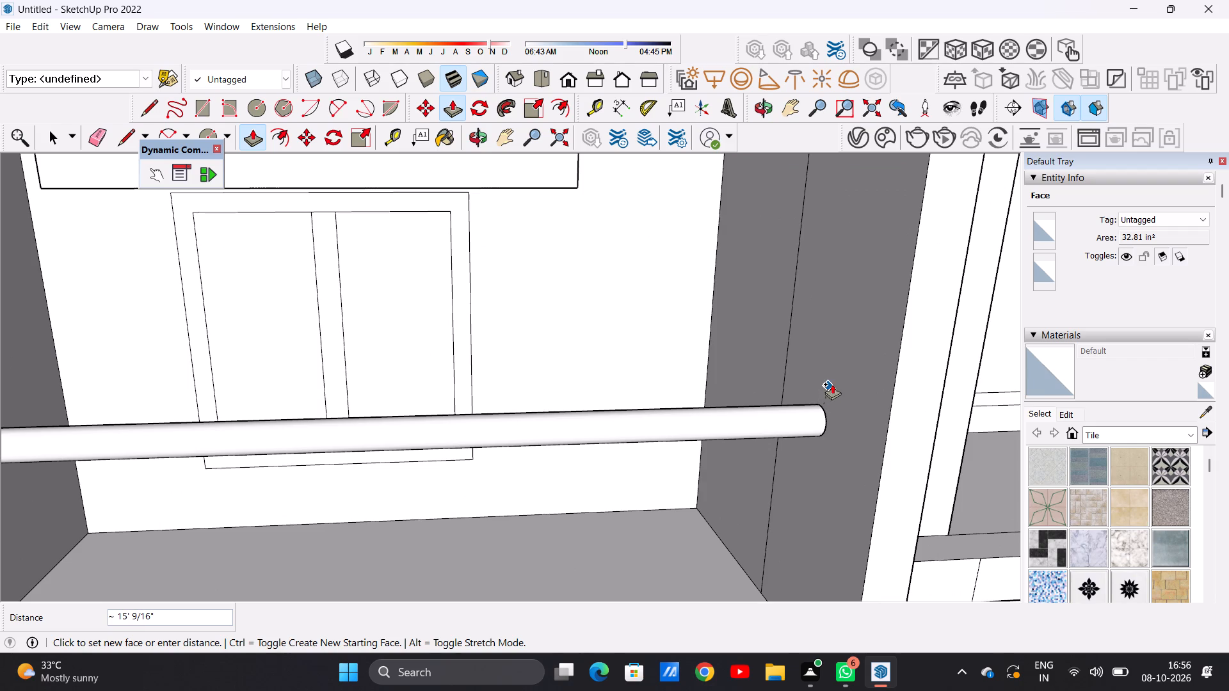
pyautogui.click(832, 384)
pyautogui.press('space')
# Draw a circle of about 1 13/16" radius on the balcony slab's front strip, near the outer side wall, as a baluster base.
pyautogui.scroll(-6, 613, 422)
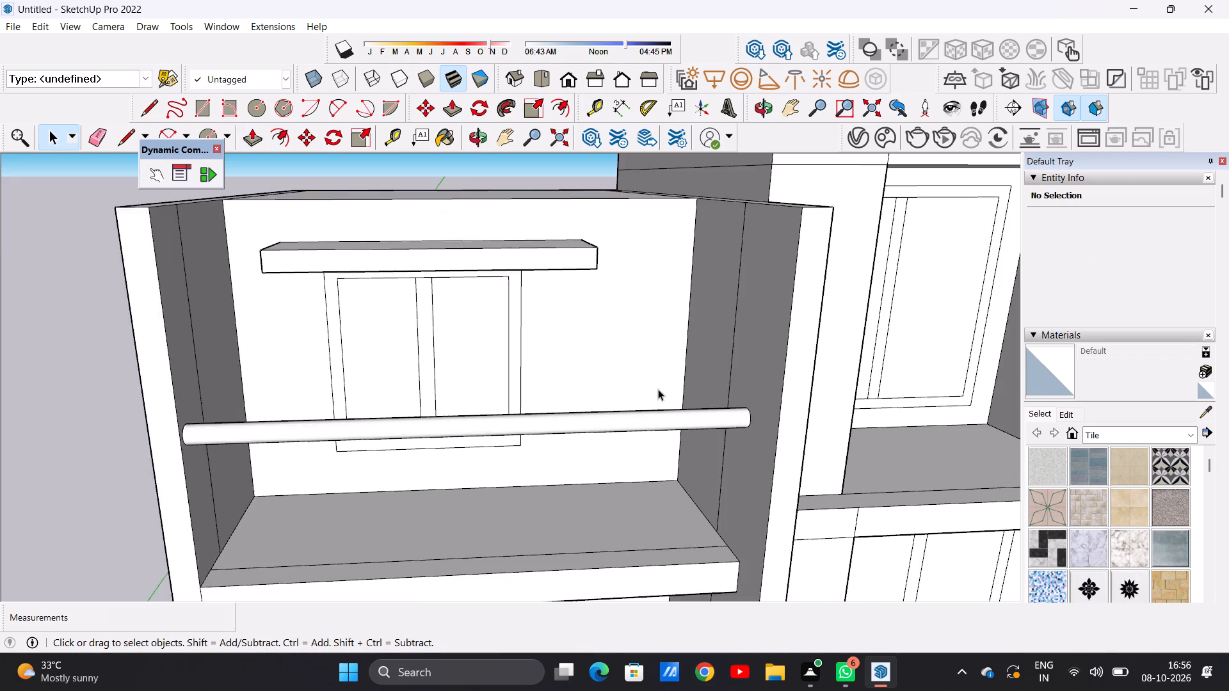
pyautogui.scroll(-2, 658, 389)
pyautogui.moveTo(581, 440); pyautogui.dragTo(563, 603, button='middle')
pyautogui.scroll(2, 425, 545)
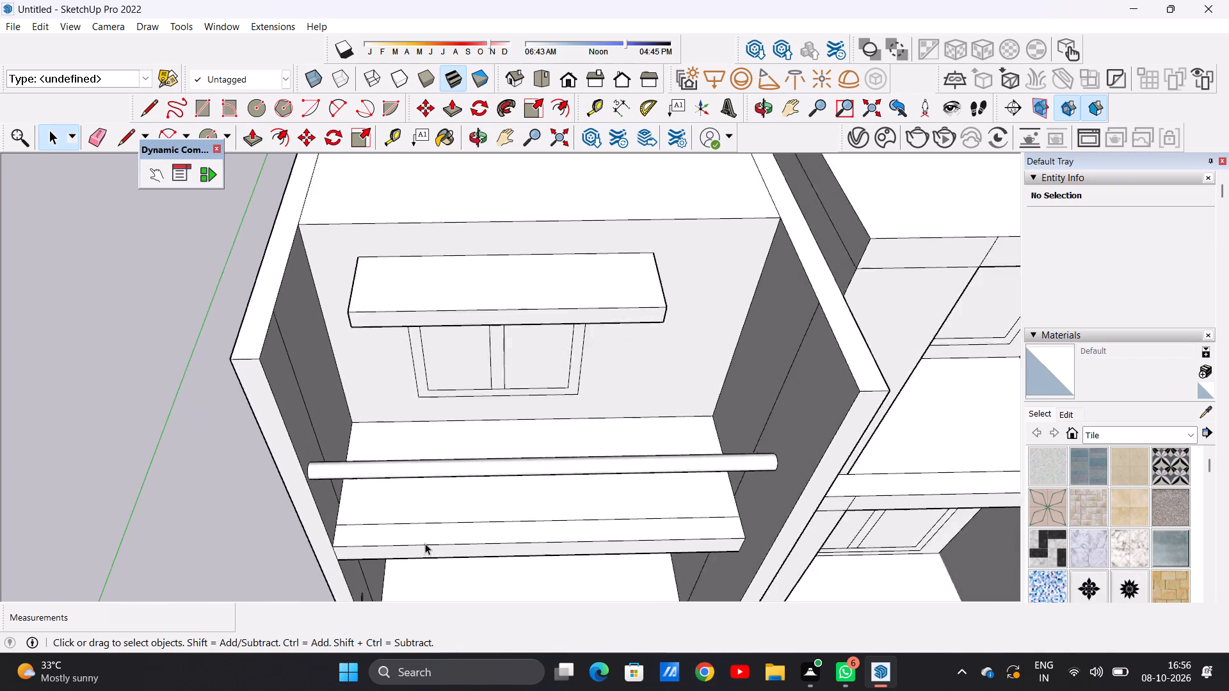
pyautogui.scroll(6, 425, 543)
pyautogui.press('c')
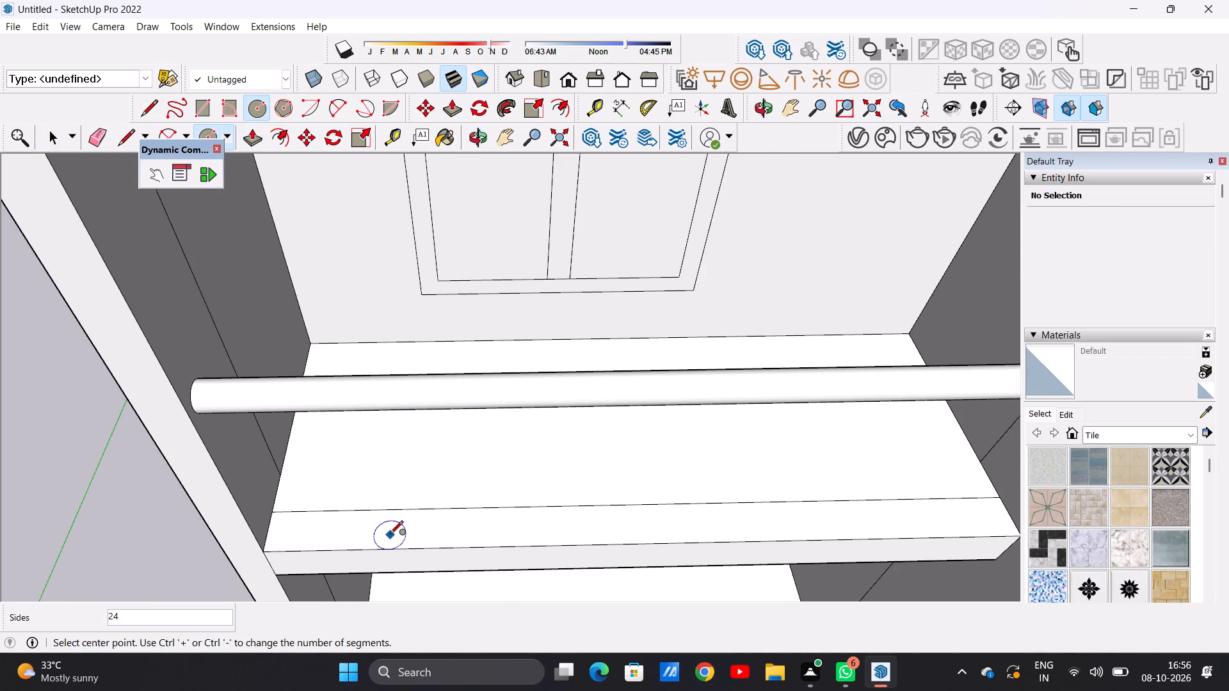
pyautogui.scroll(5, 314, 523)
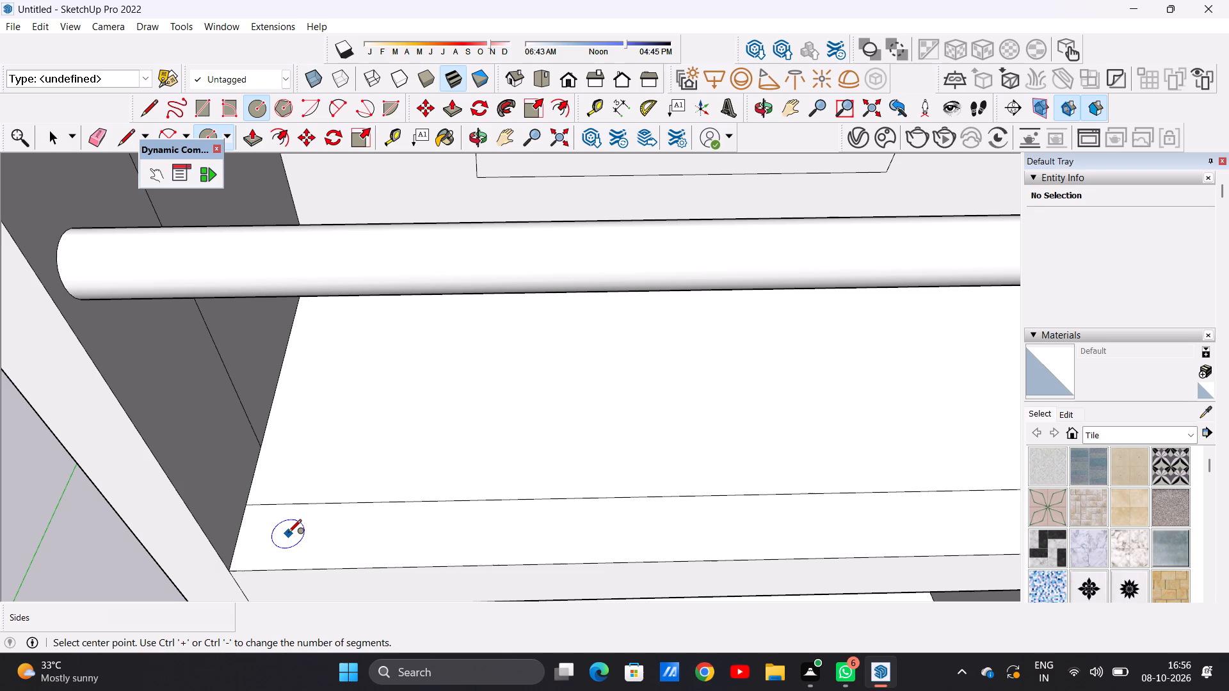
pyautogui.click(287, 534)
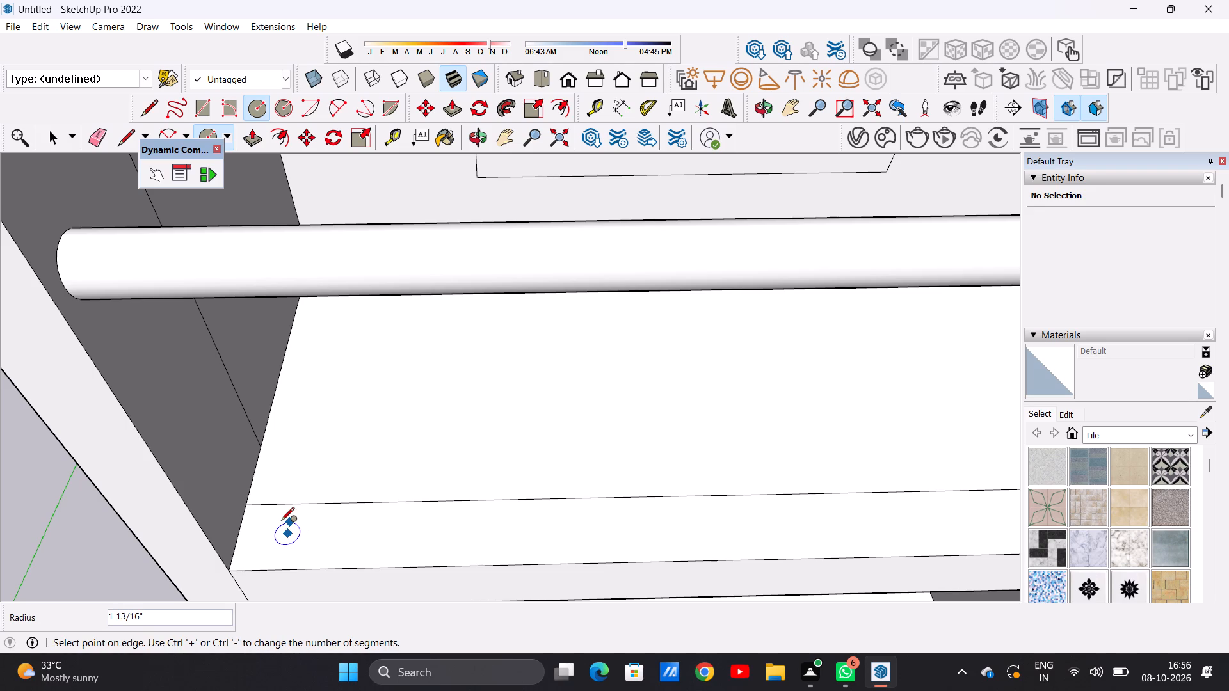
pyautogui.click(281, 521)
pyautogui.press('space')
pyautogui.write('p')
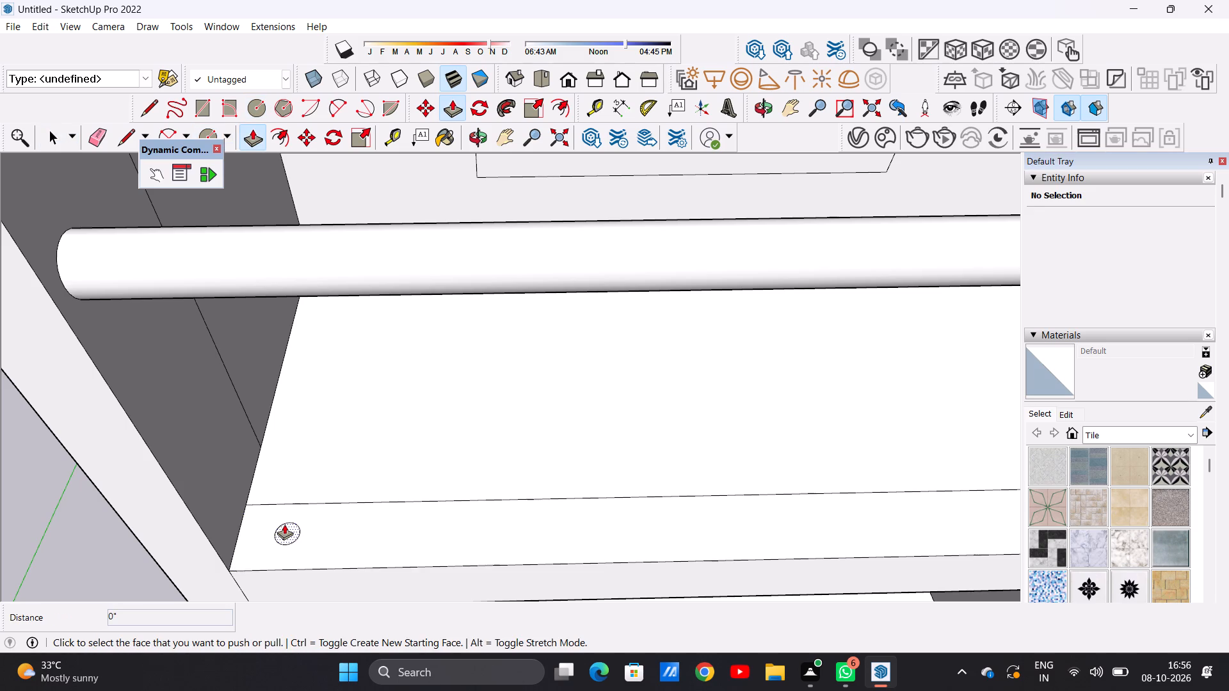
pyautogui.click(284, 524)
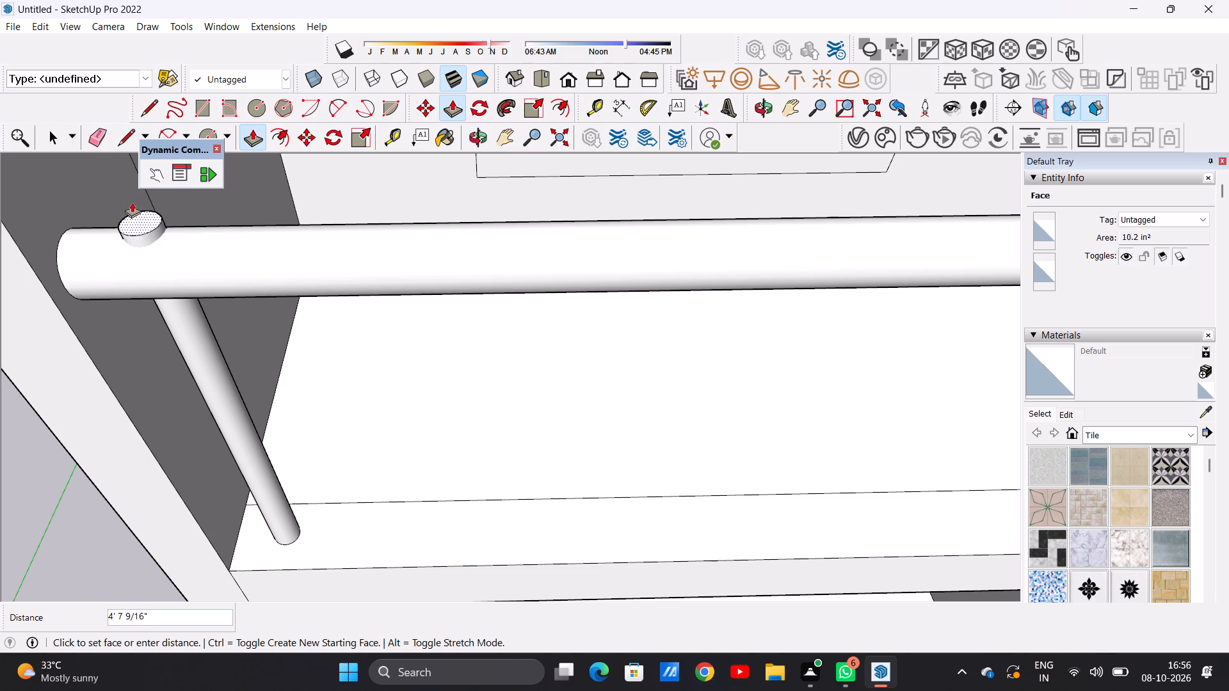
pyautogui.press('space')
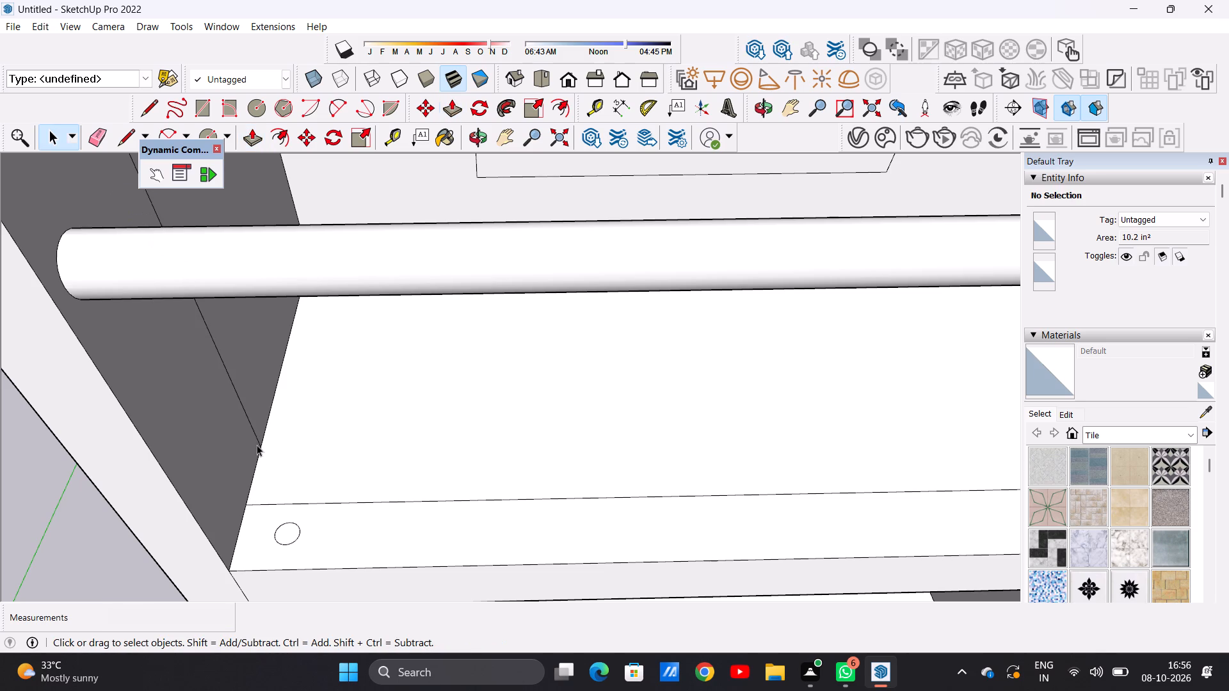
# Copy the baluster circle about 13' 9 11/16" along the front strip to its opposite end.
pyautogui.doubleClick(296, 531)
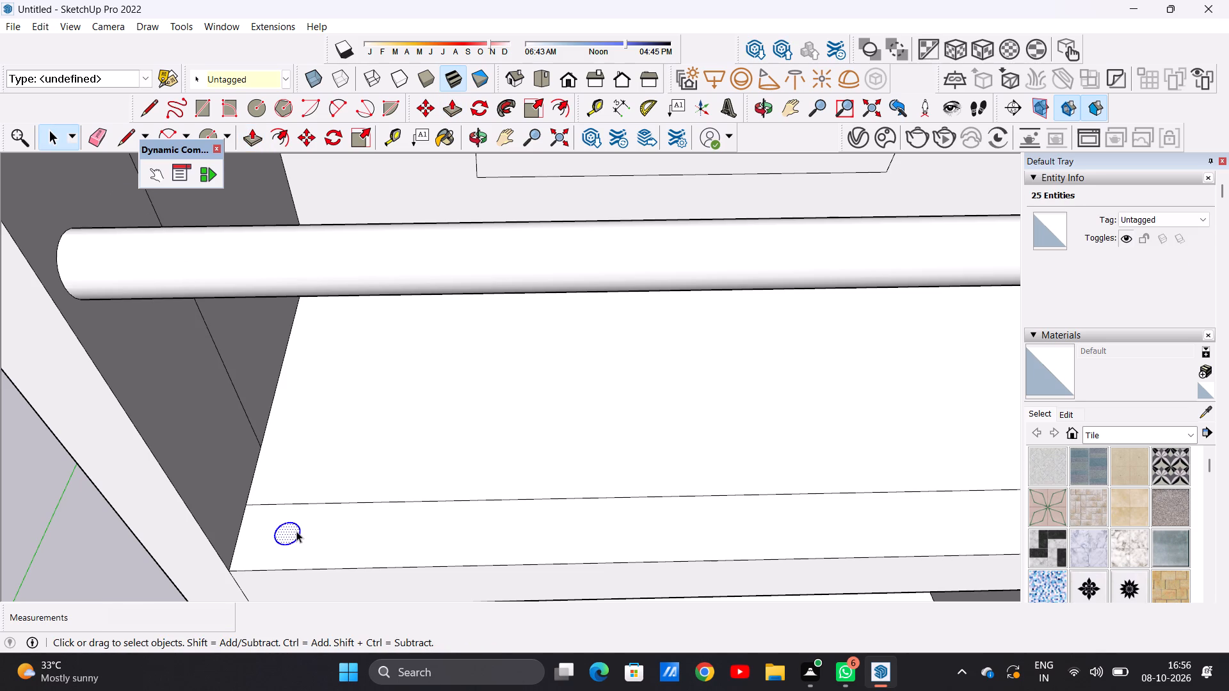
pyautogui.press('m')
pyautogui.click(300, 534)
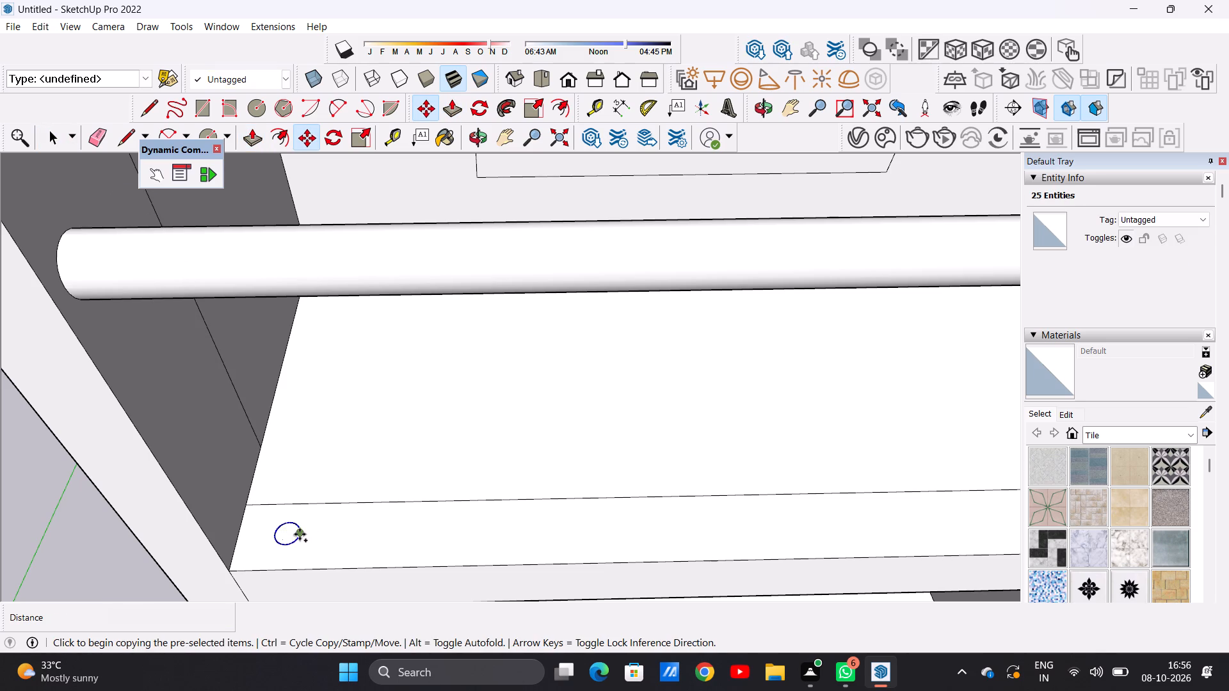
pyautogui.scroll(-1, 385, 532)
pyautogui.scroll(1, 384, 532)
pyautogui.scroll(-8, 384, 532)
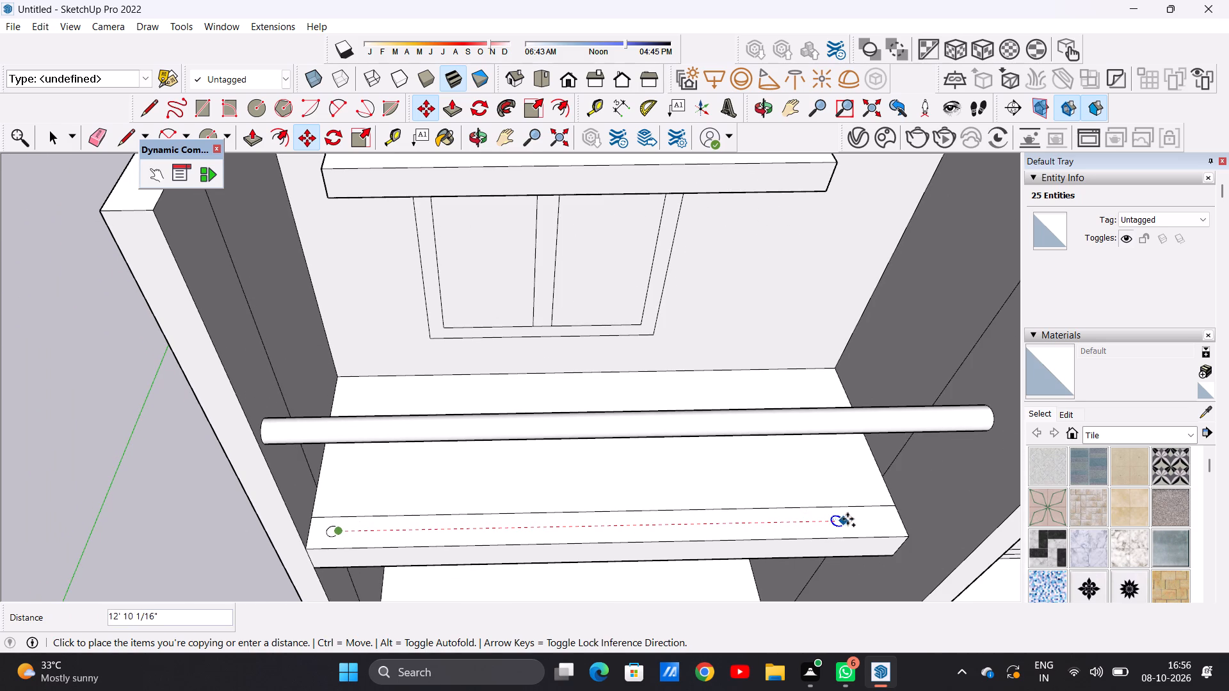
pyautogui.click(882, 519)
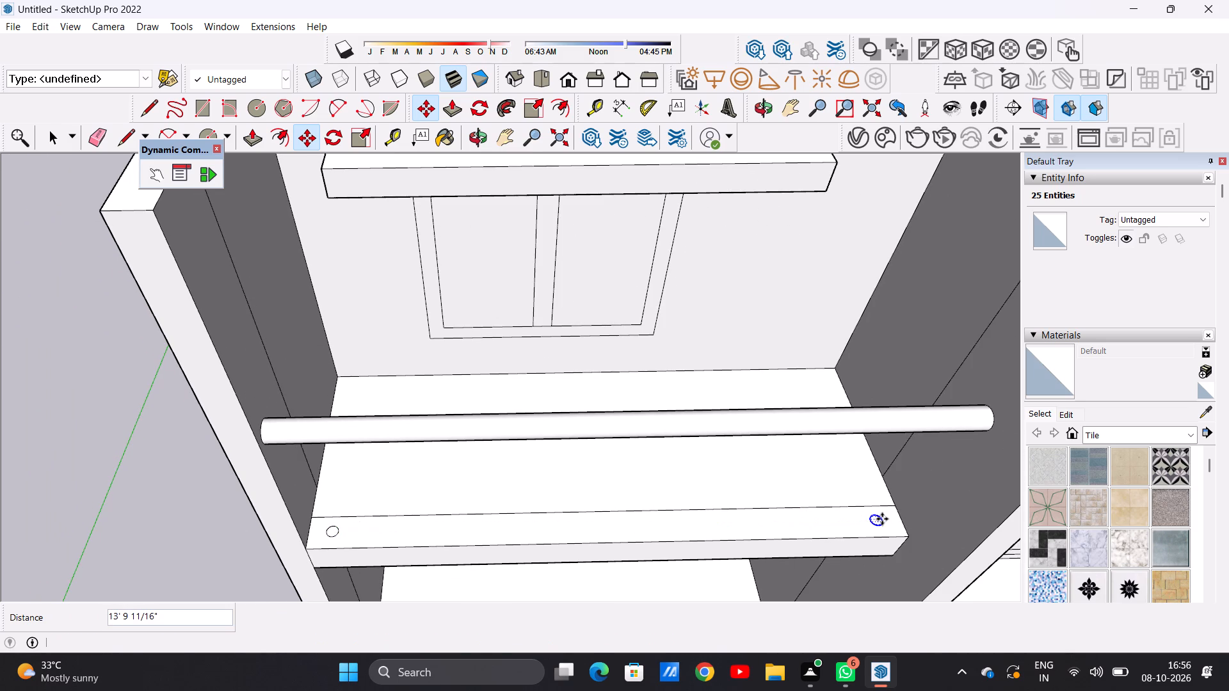
# Place four more copies of the baluster circle along the front strip, two beside each end circle, working inward.
pyautogui.click(882, 519)
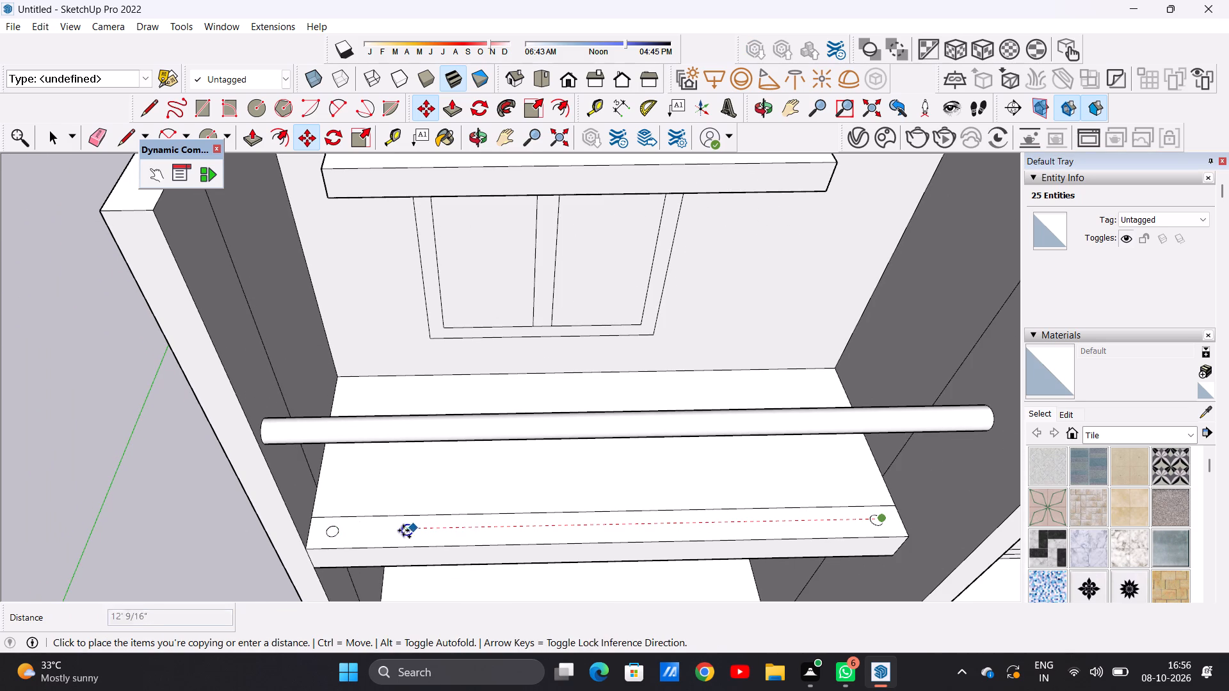
pyautogui.click(382, 530)
pyautogui.click(382, 530)
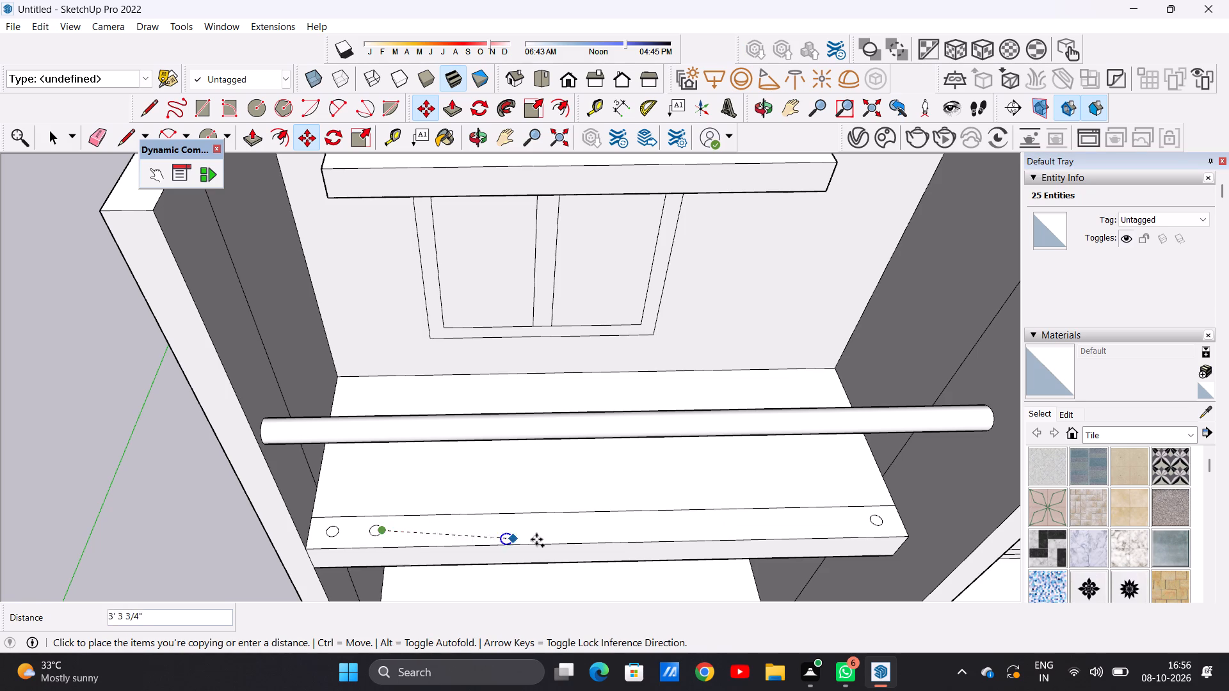
pyautogui.click(828, 519)
pyautogui.click(828, 519)
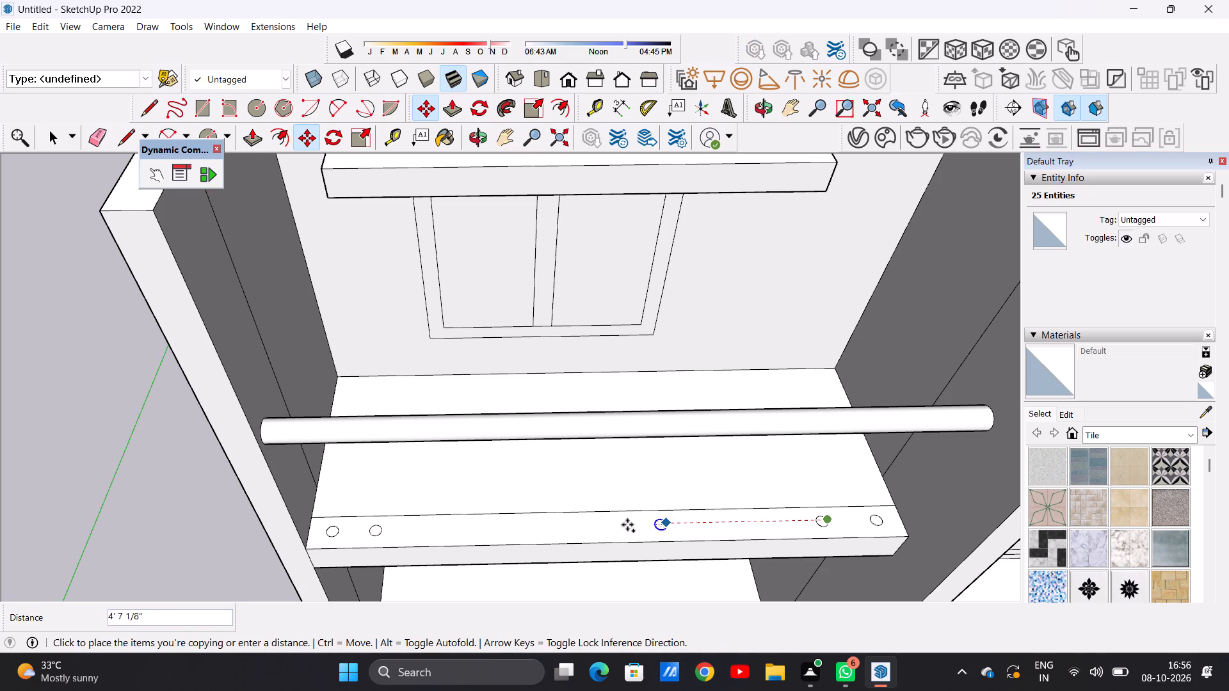
pyautogui.click(433, 533)
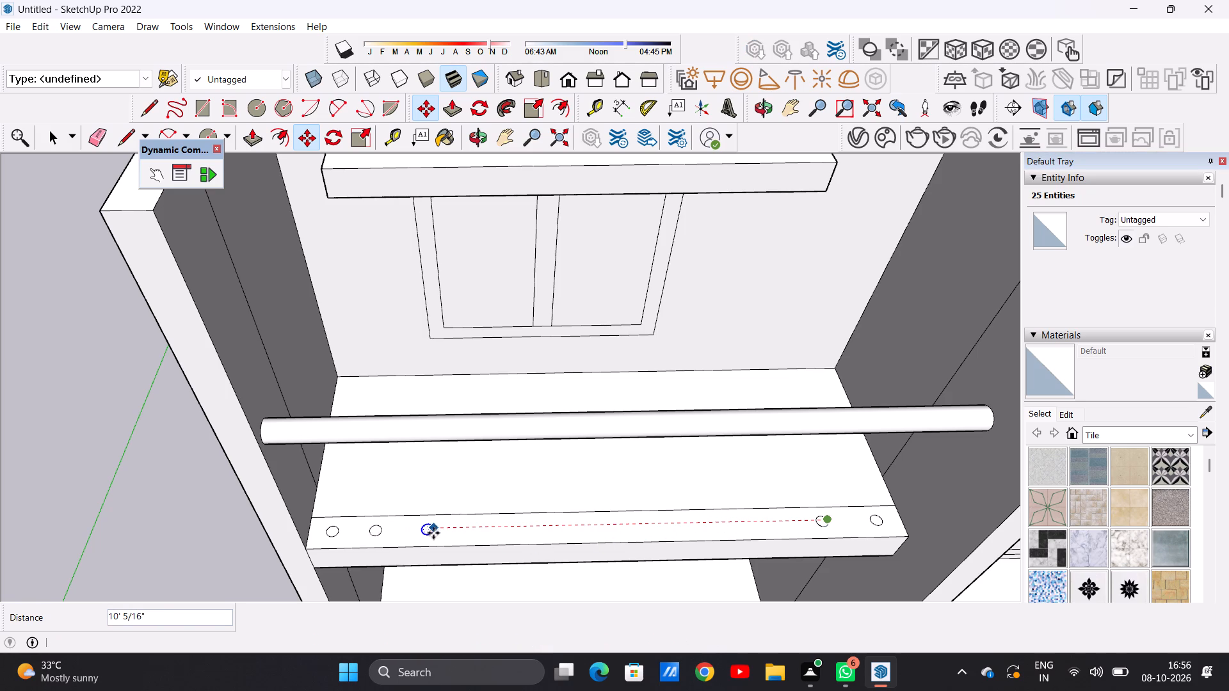
pyautogui.click(433, 533)
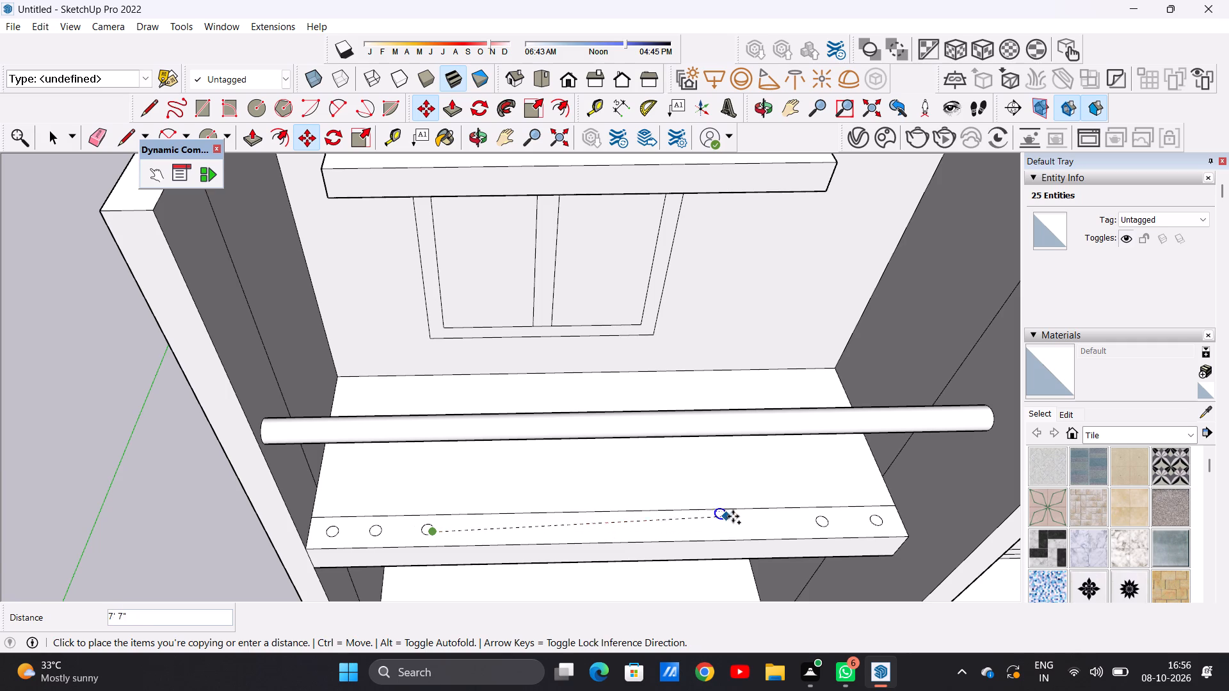
pyautogui.click(776, 525)
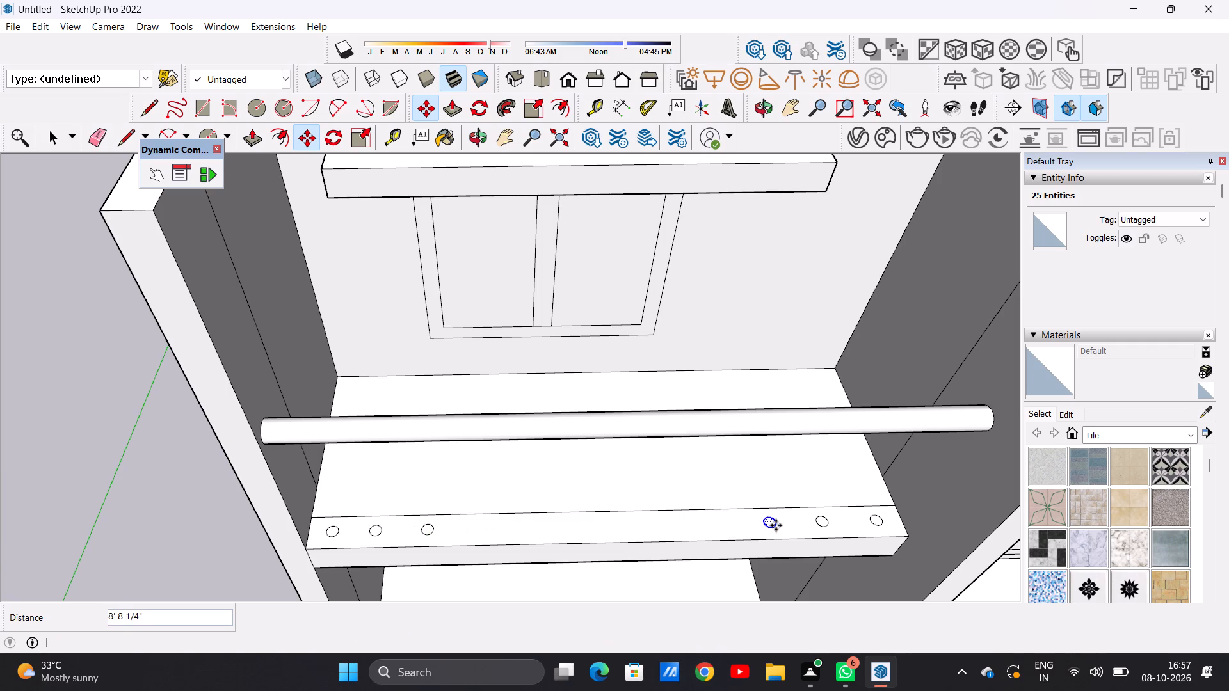
# Fill the remaining middle gap of the front strip with five more roughly evenly spaced copies of the baluster circle.
pyautogui.click(776, 525)
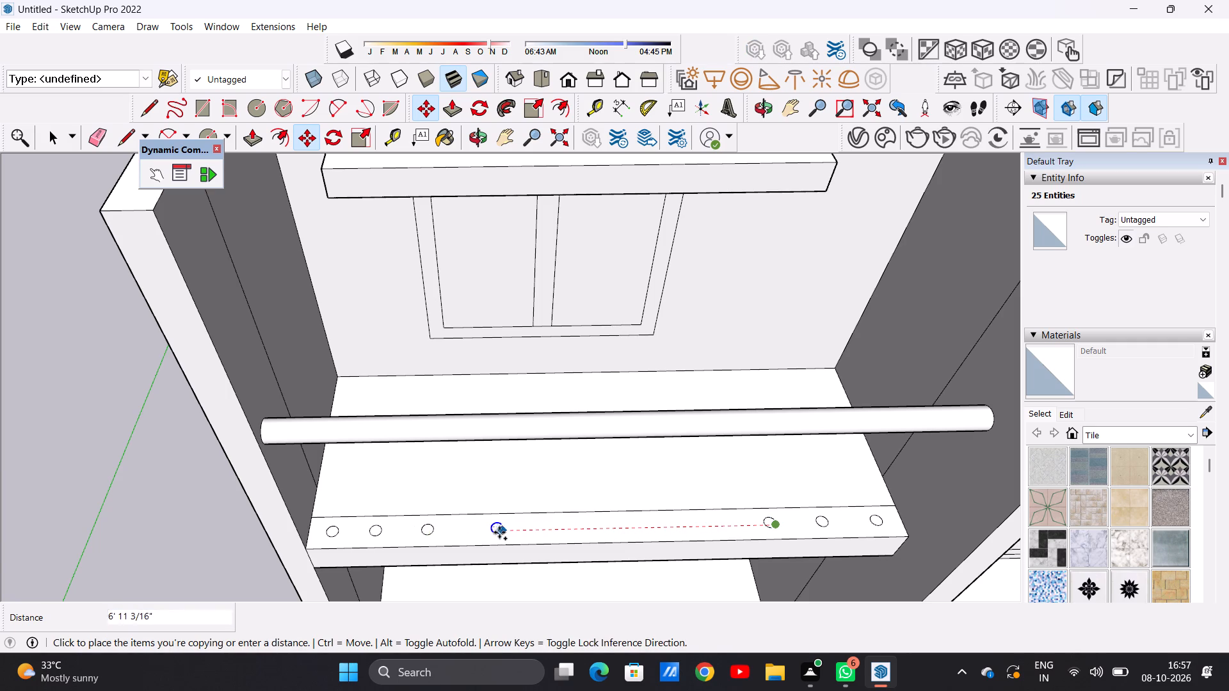
pyautogui.click(485, 533)
pyautogui.click(485, 533)
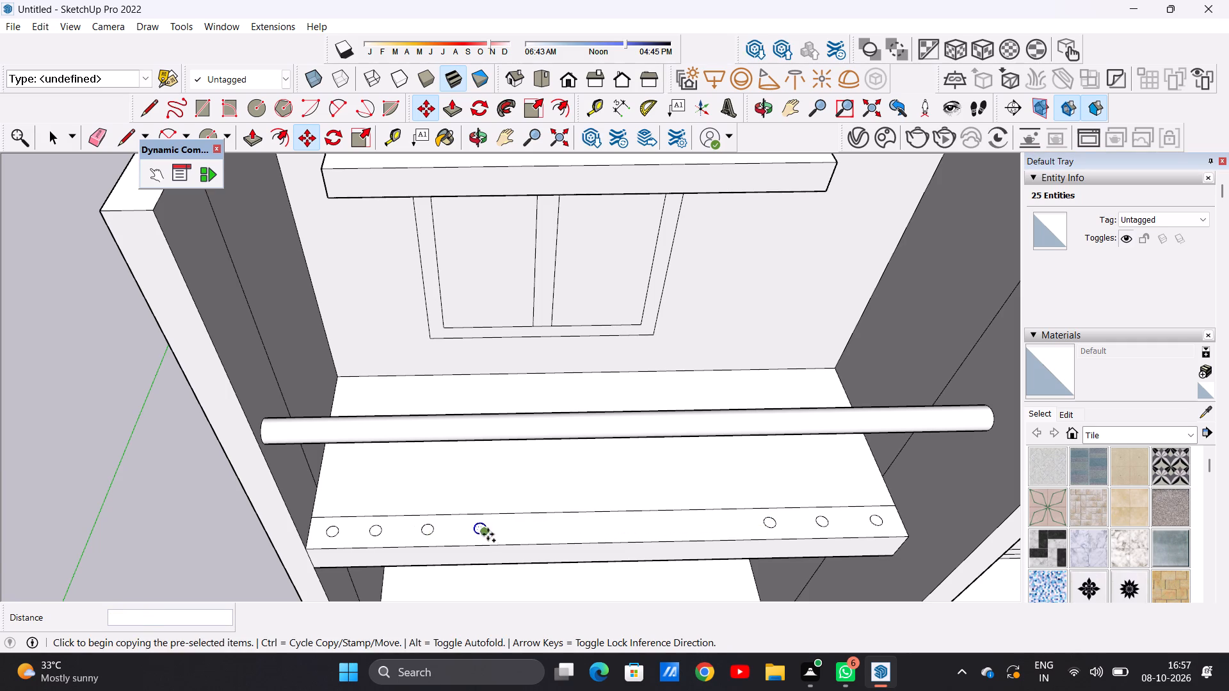
pyautogui.click(719, 534)
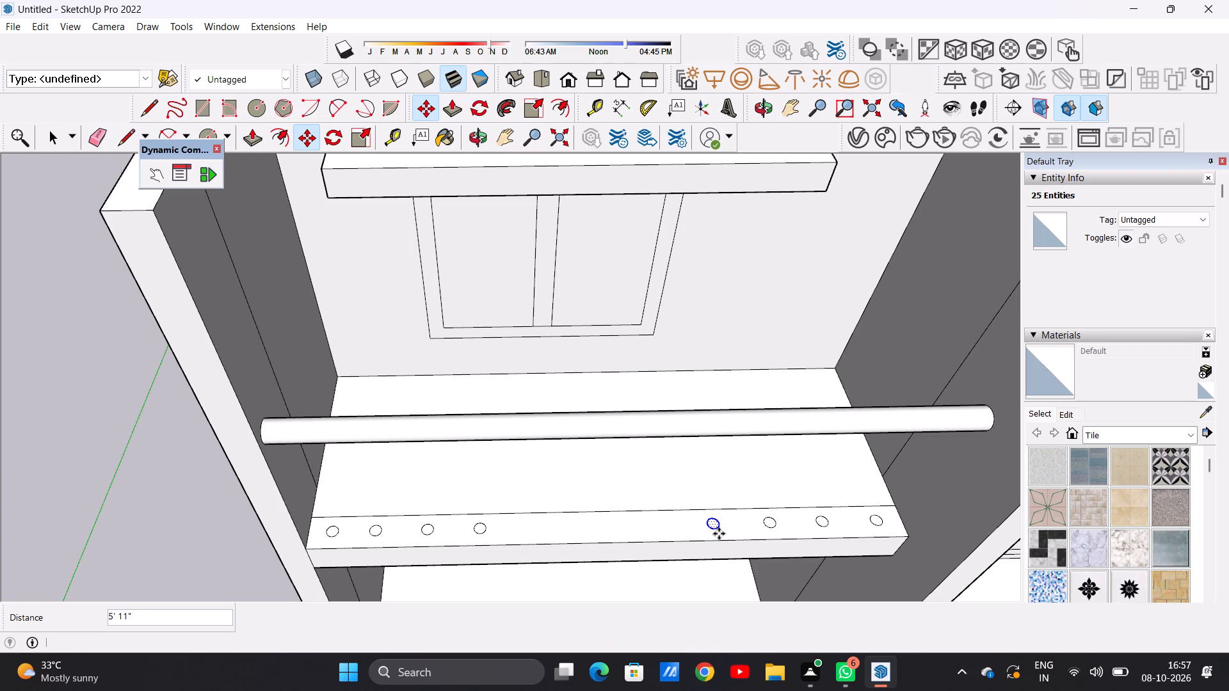
pyautogui.click(719, 534)
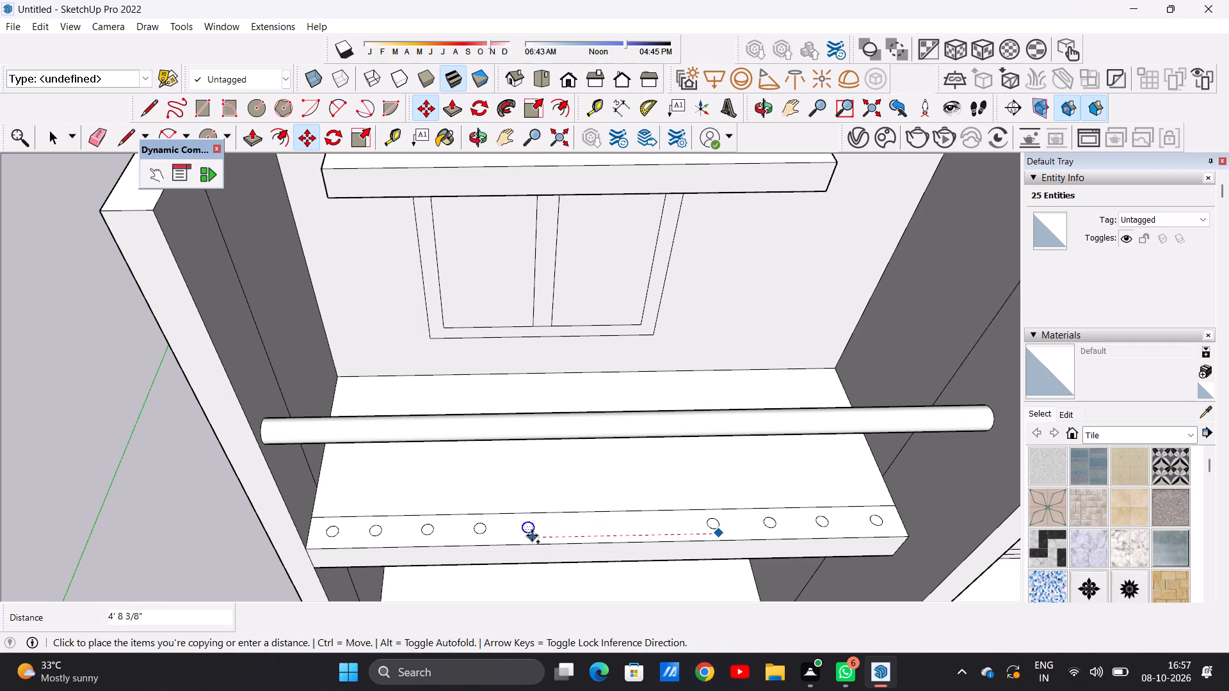
pyautogui.click(533, 534)
pyautogui.click(533, 534)
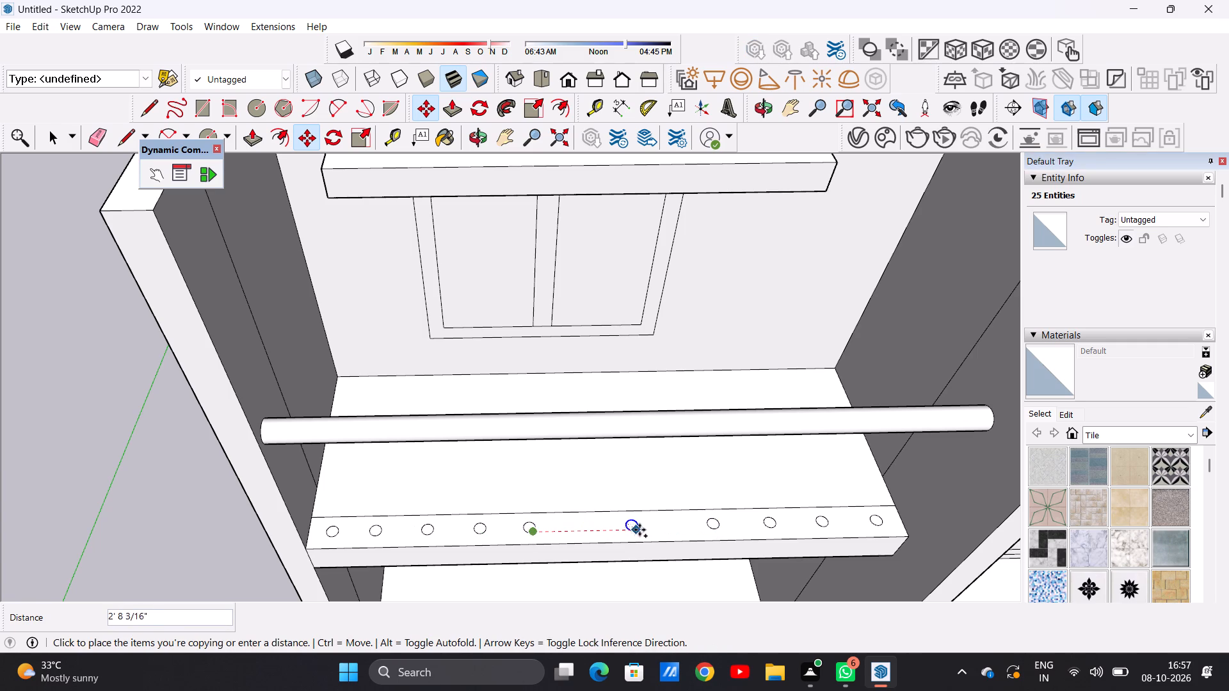
pyautogui.click(647, 530)
pyautogui.click(647, 530)
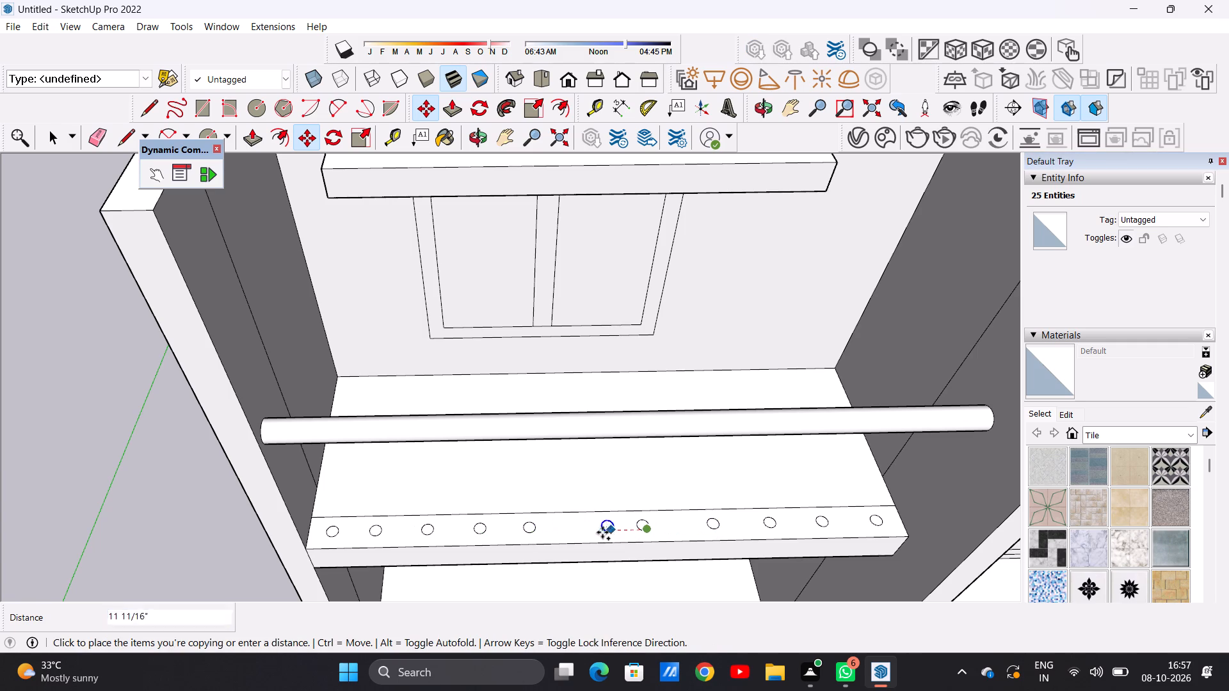
pyautogui.click(579, 529)
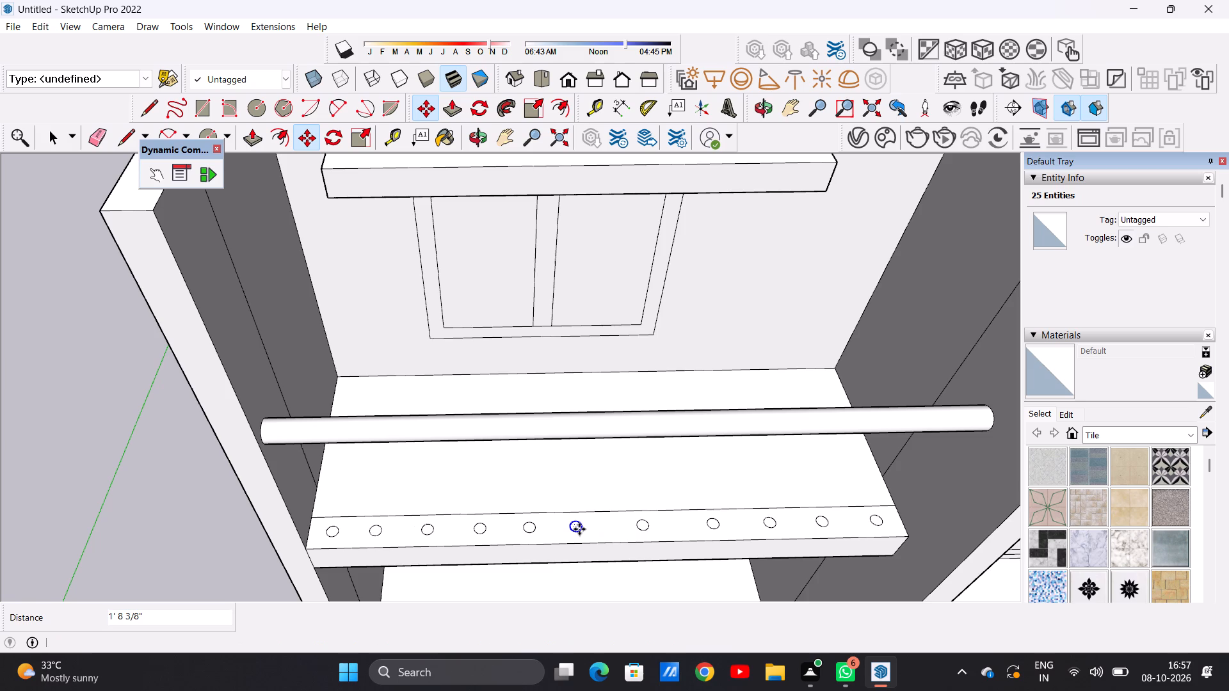
pyautogui.press('space')
pyautogui.scroll(-7, 538, 495)
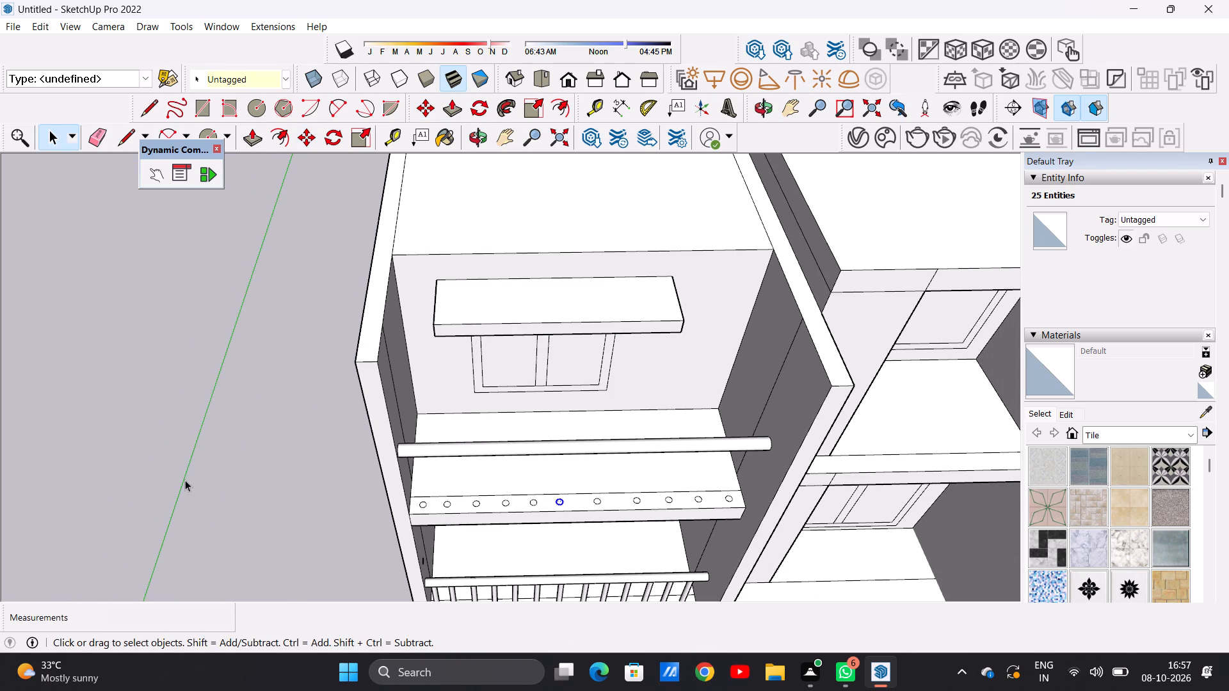
pyautogui.click(150, 434)
pyautogui.scroll(9, 747, 501)
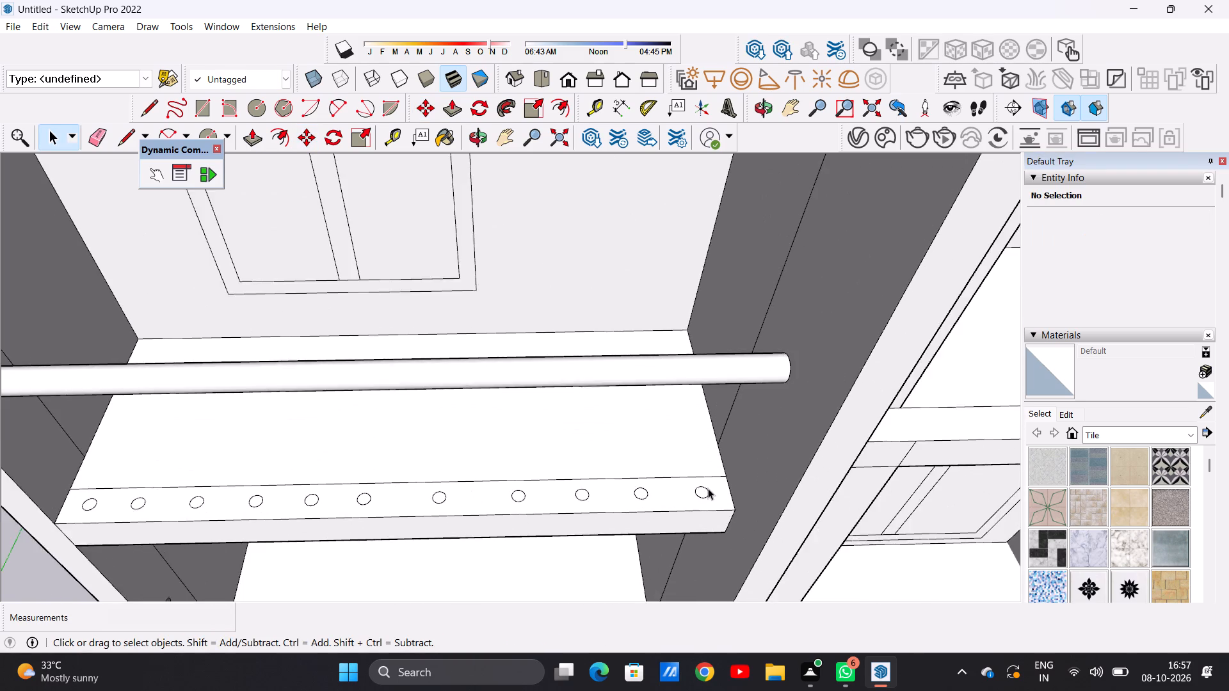
# Push/Pull the four baluster circles nearest the building's central block up into the handrail, each roughly 4' to 4' 4" high.
pyautogui.scroll(4, 708, 488)
pyautogui.press('p')
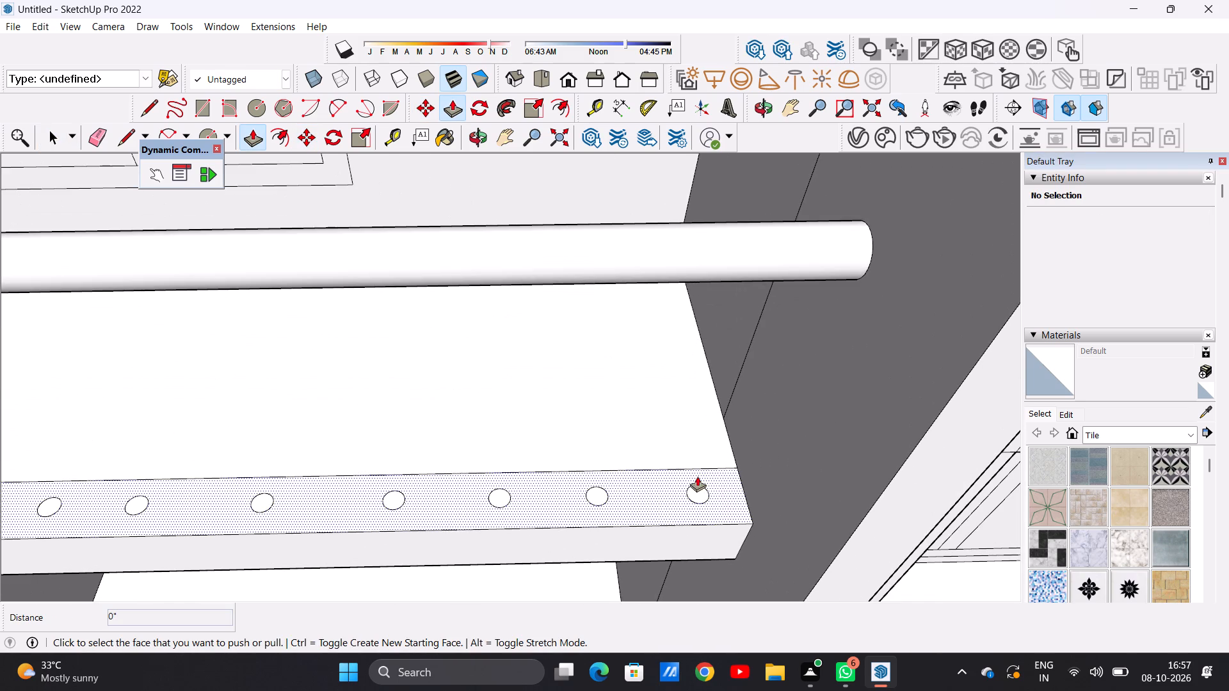
pyautogui.scroll(7, 703, 490)
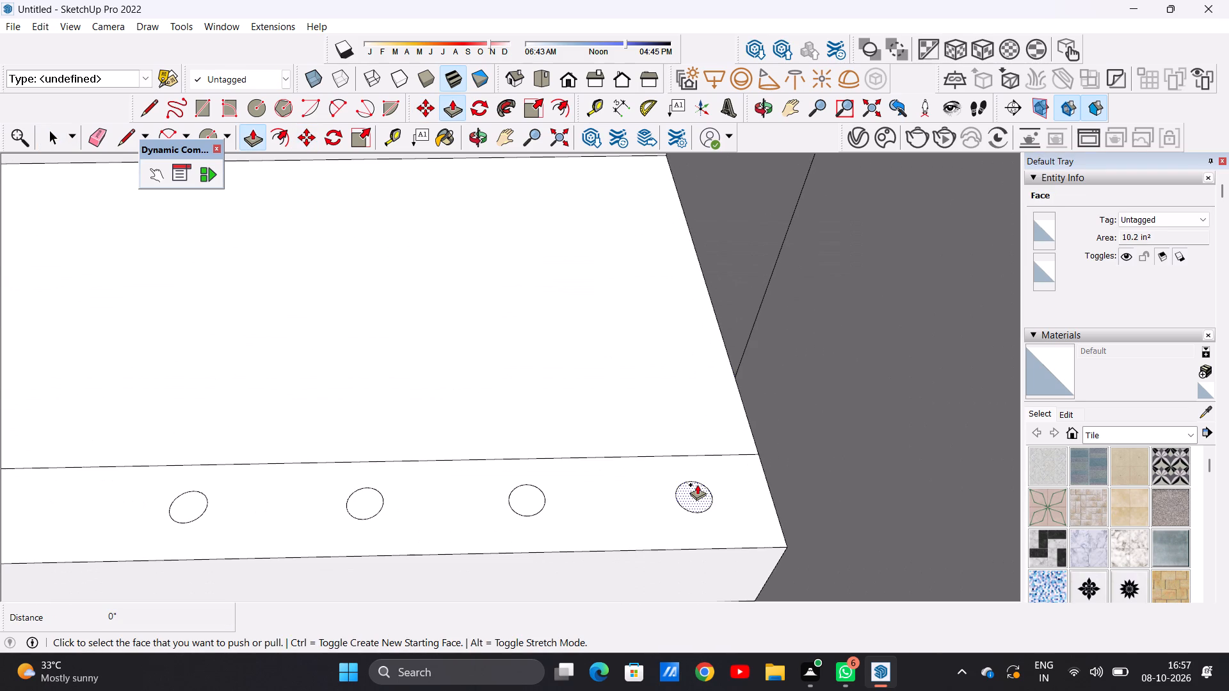
pyautogui.click(697, 484)
pyautogui.scroll(-16, 709, 420)
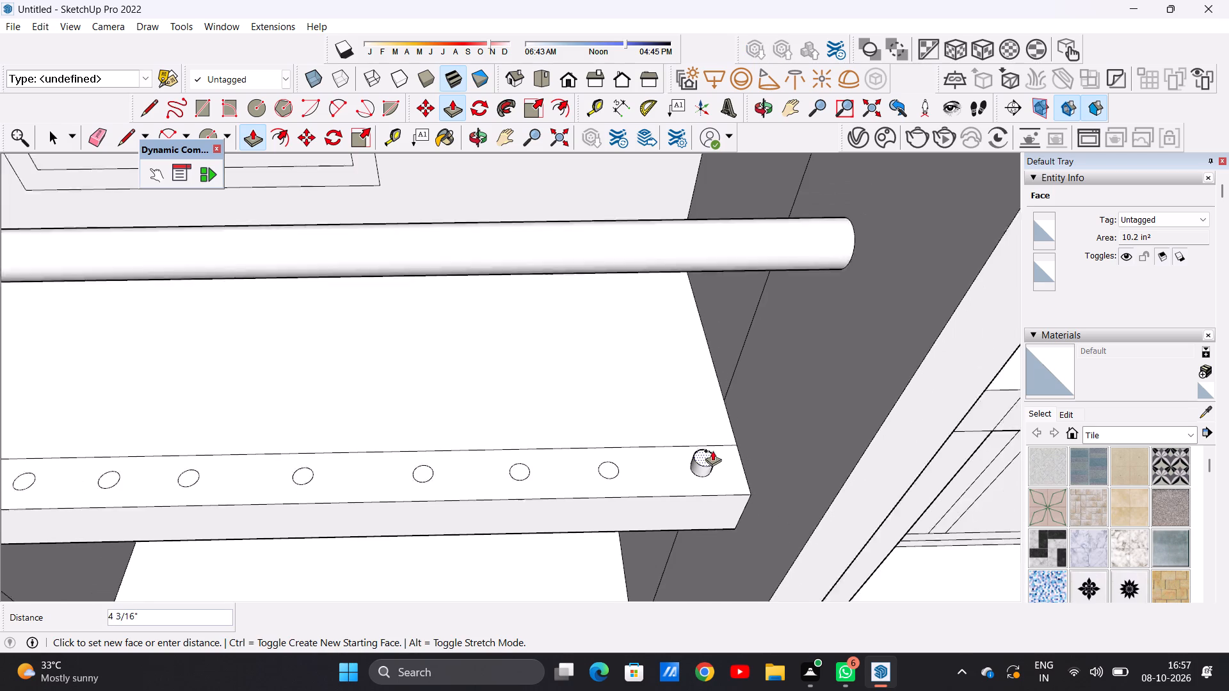
pyautogui.scroll(-1, 759, 283)
pyautogui.scroll(3, 759, 283)
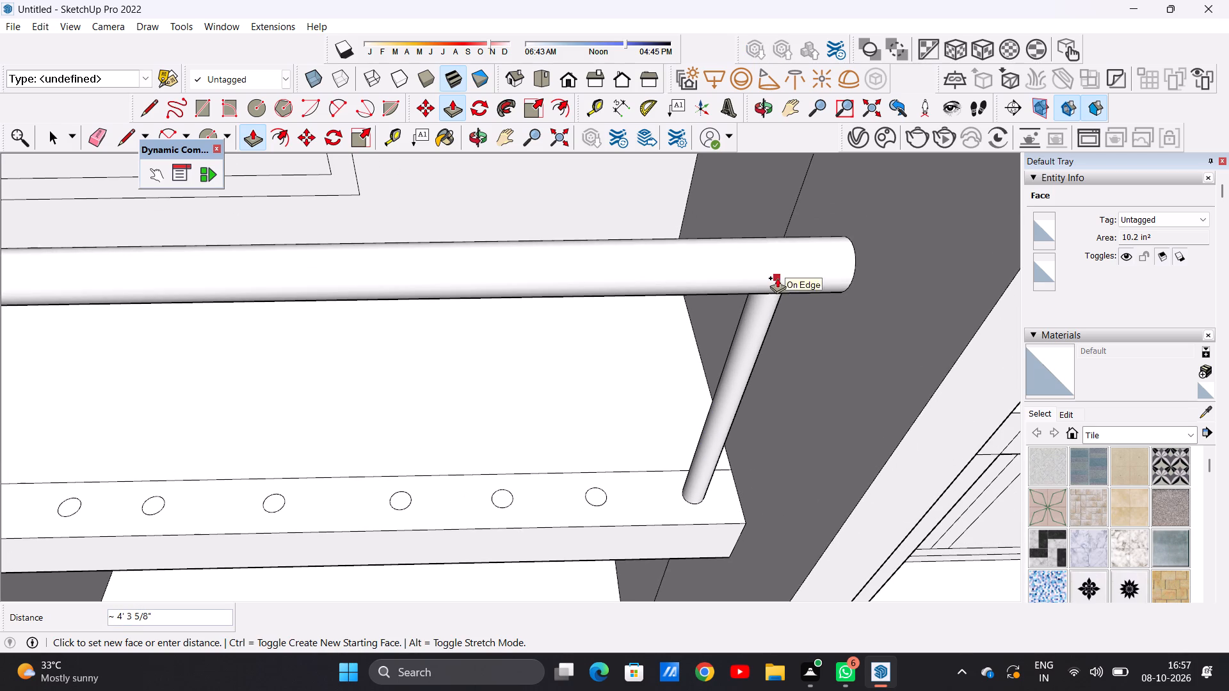
pyautogui.click(777, 278)
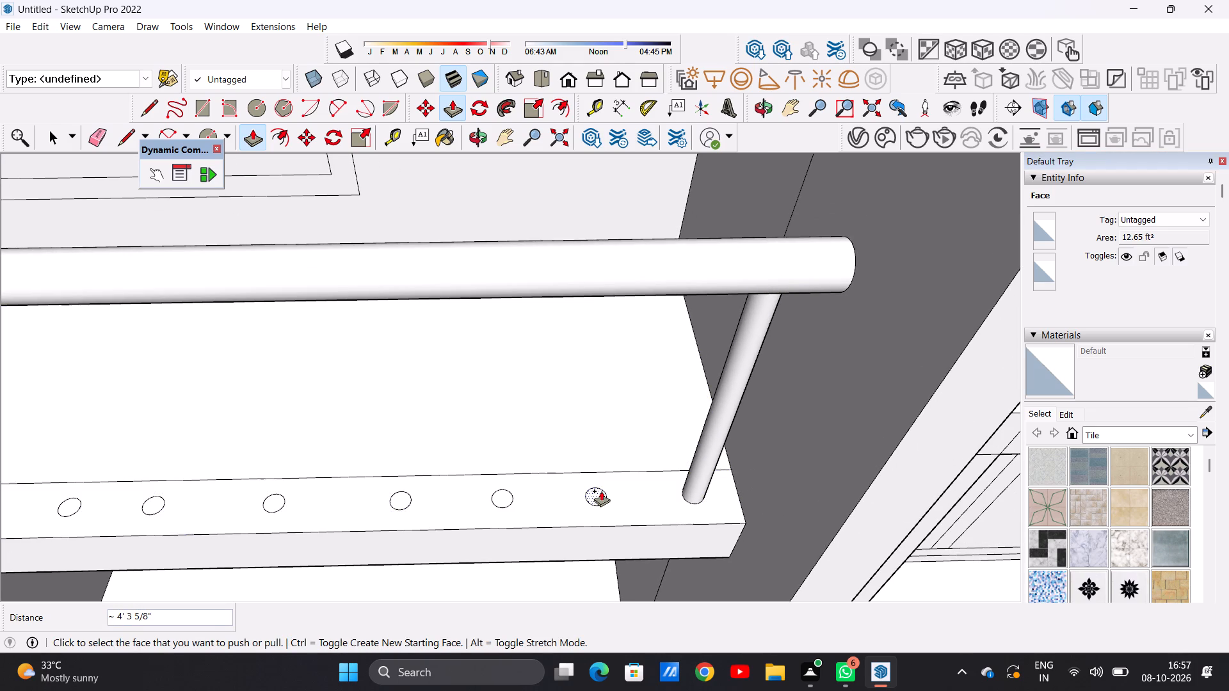
pyautogui.click(601, 491)
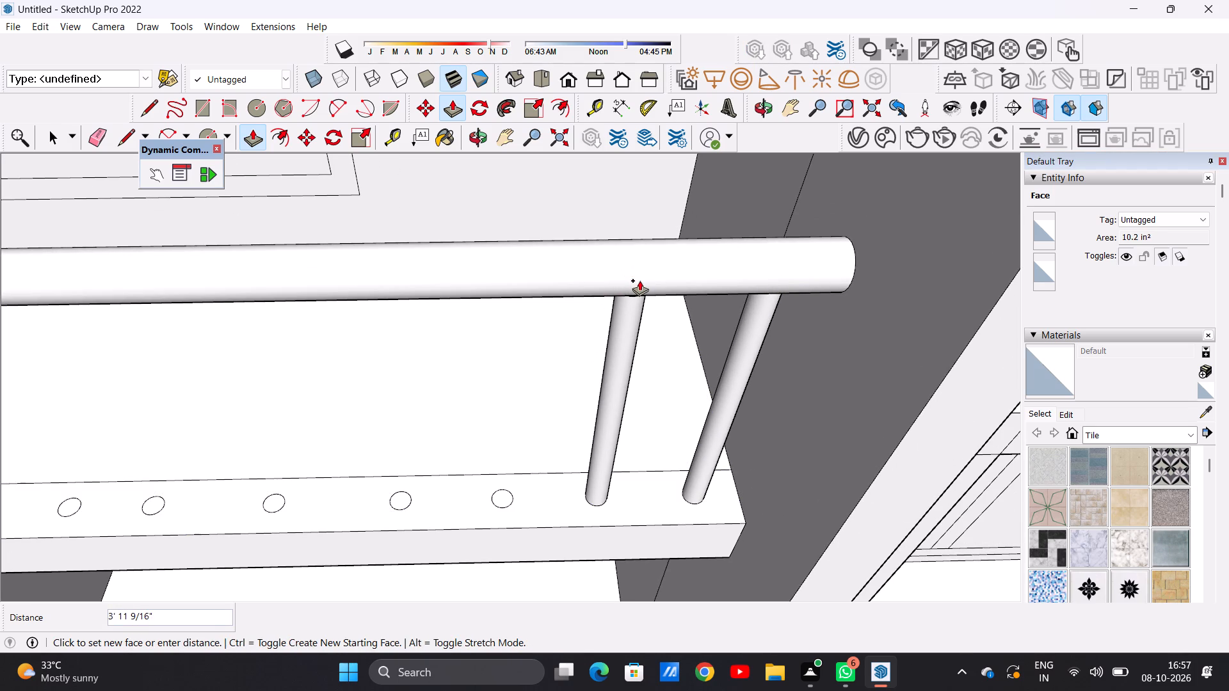
pyautogui.click(639, 280)
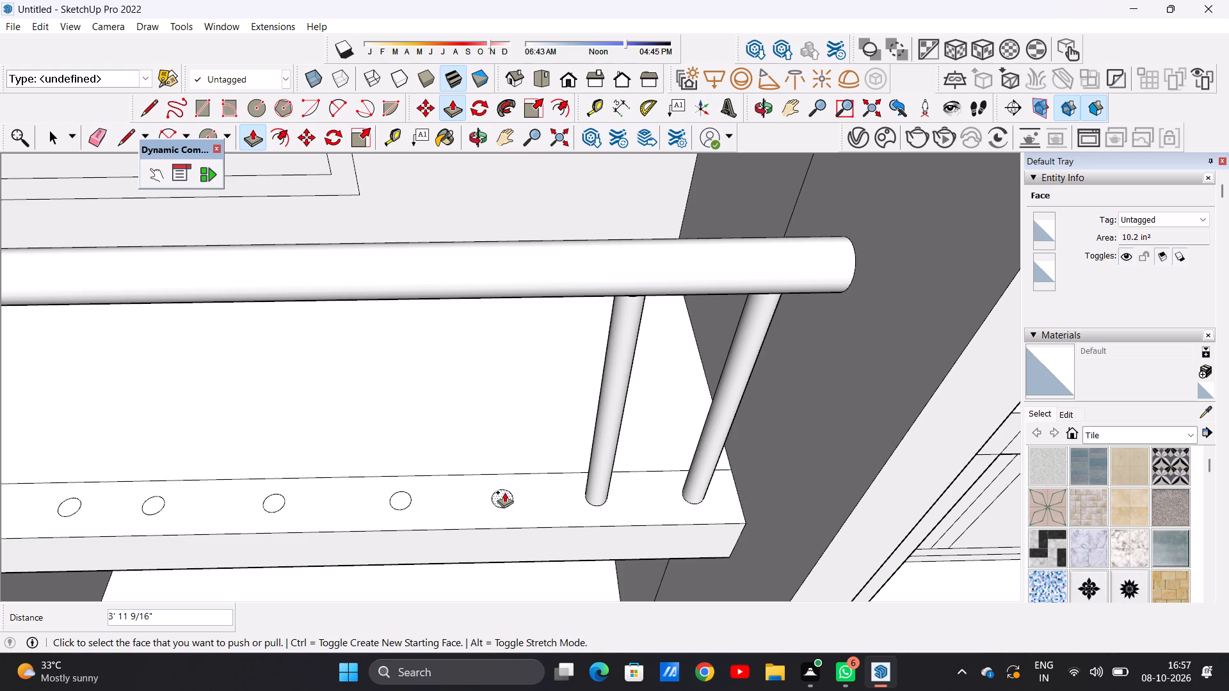
pyautogui.click(504, 492)
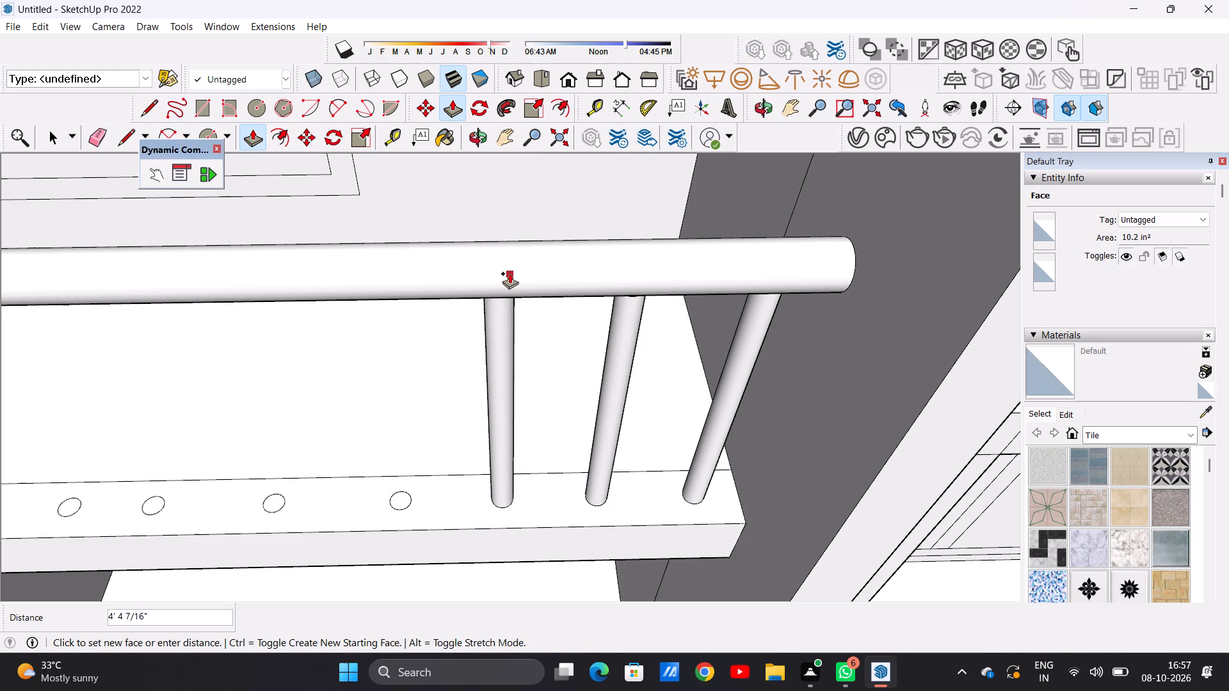
pyautogui.click(510, 273)
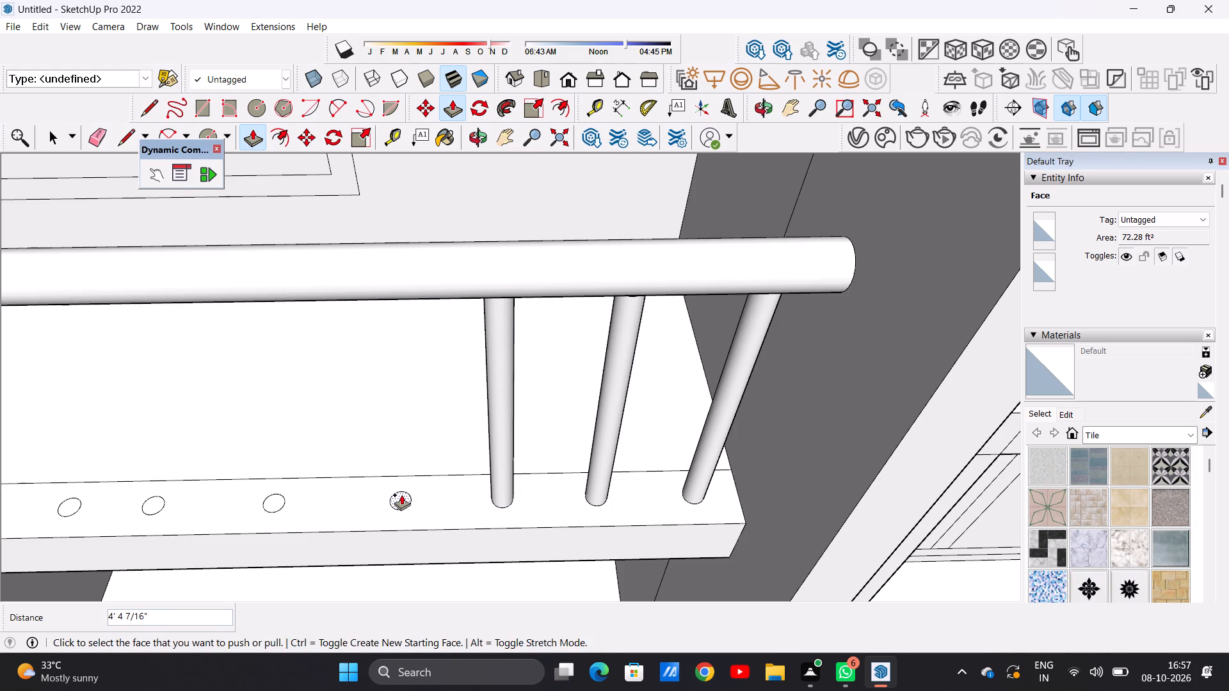
pyautogui.click(401, 495)
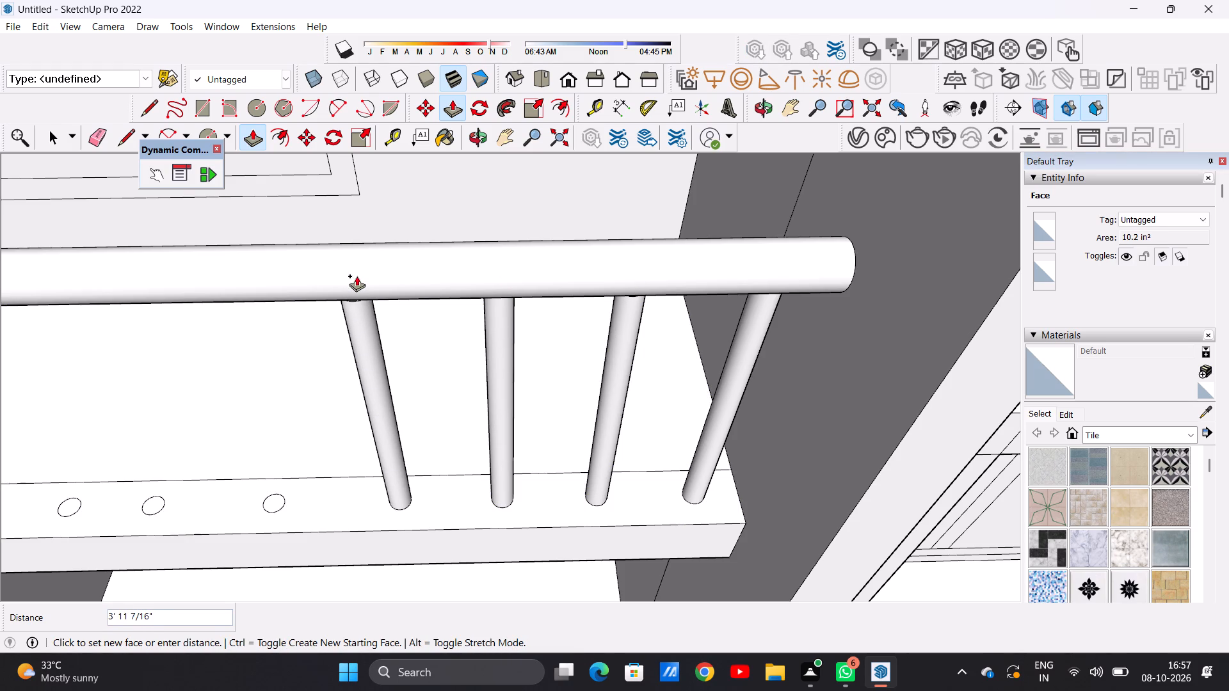
pyautogui.click(357, 276)
# Push/Pull the fifth and sixth baluster circles, continuing towards the outer side wall, up into the handrail, roughly 4' to 4' 5" high.
pyautogui.scroll(-5, 559, 411)
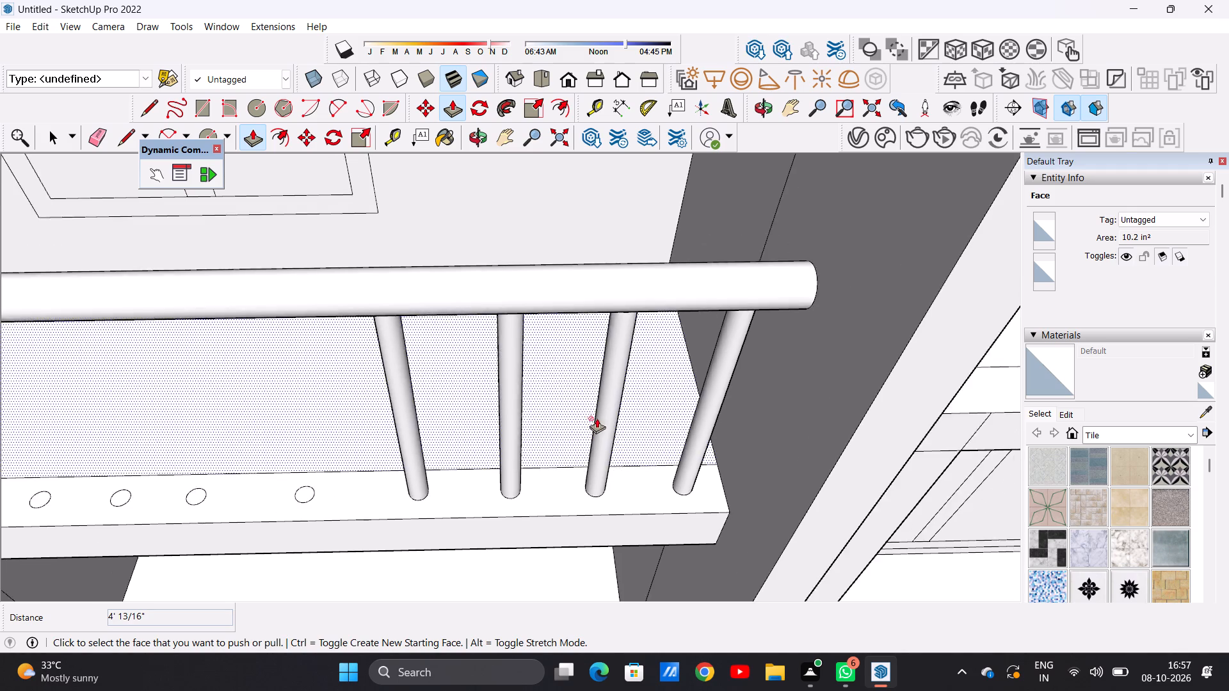
pyautogui.scroll(-3, 597, 418)
pyautogui.scroll(-4, 549, 438)
pyautogui.moveTo(506, 452); pyautogui.dragTo(394, 442, button='middle')
pyautogui.scroll(2, 389, 358)
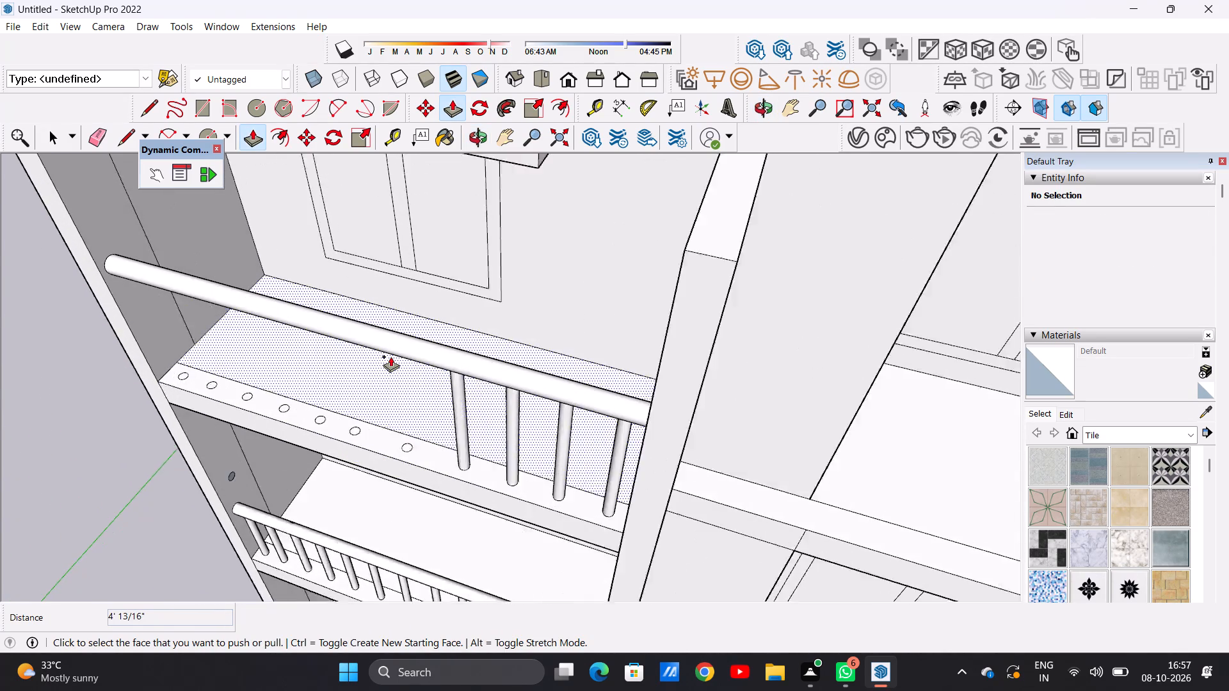
pyautogui.scroll(5, 390, 356)
pyautogui.scroll(-1, 390, 356)
pyautogui.scroll(1, 390, 356)
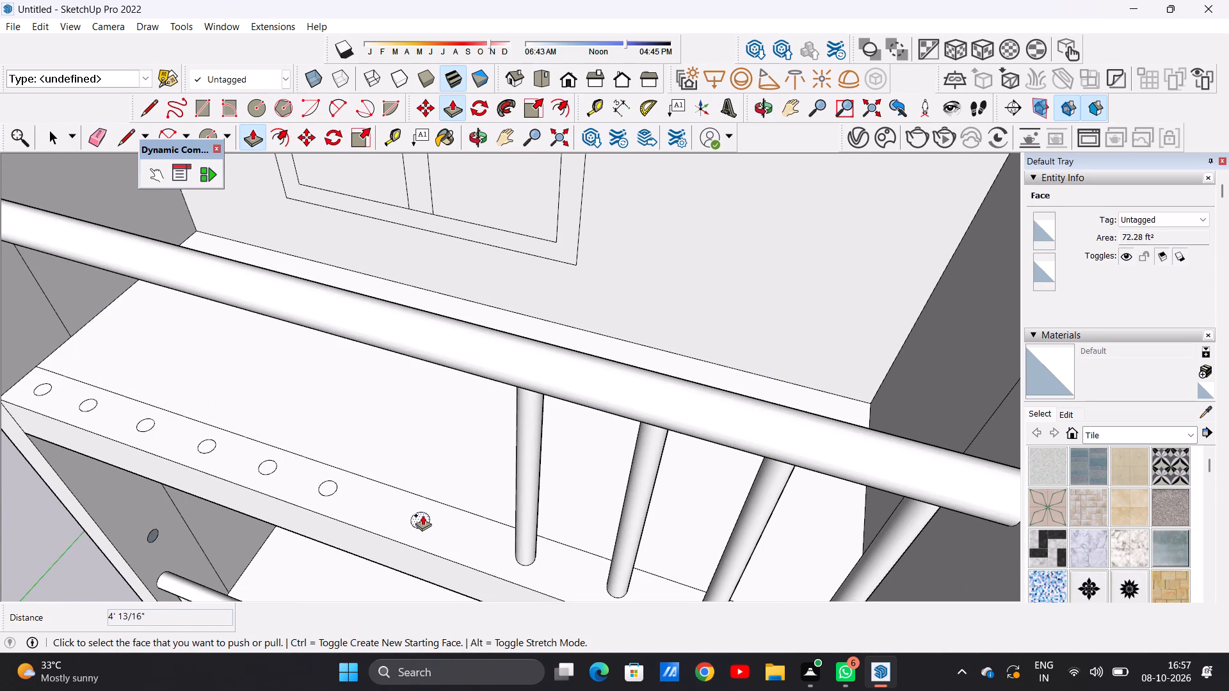
pyautogui.click(422, 515)
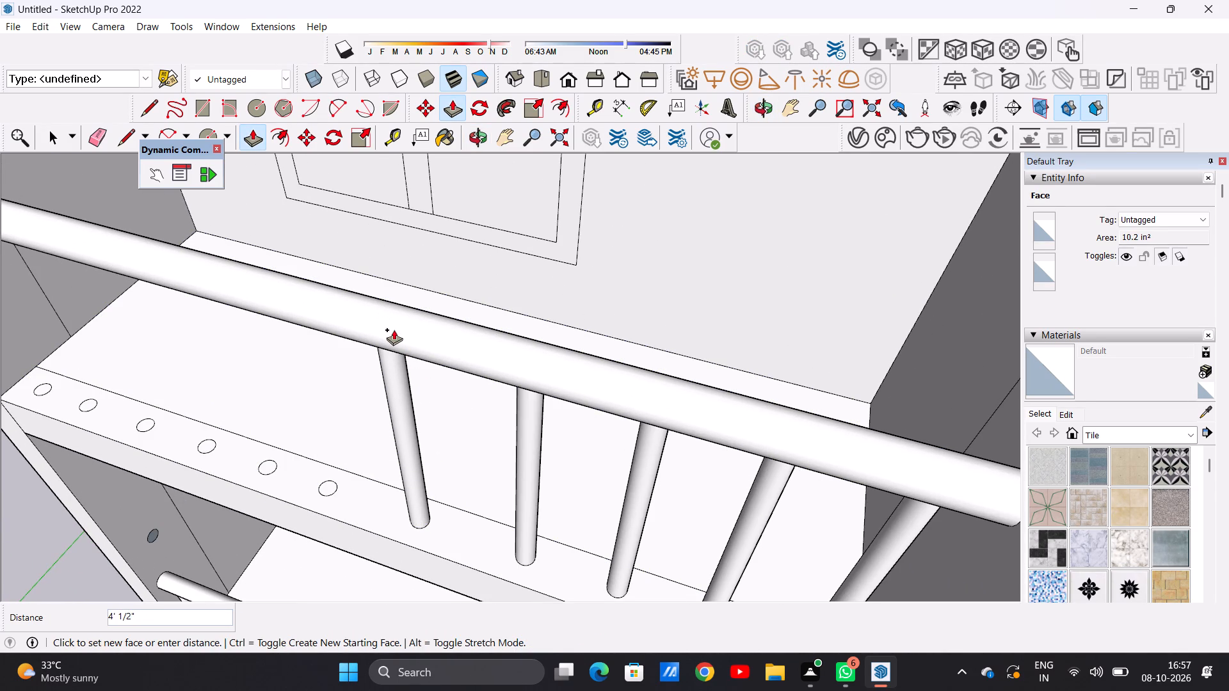
pyautogui.click(394, 330)
pyautogui.click(330, 483)
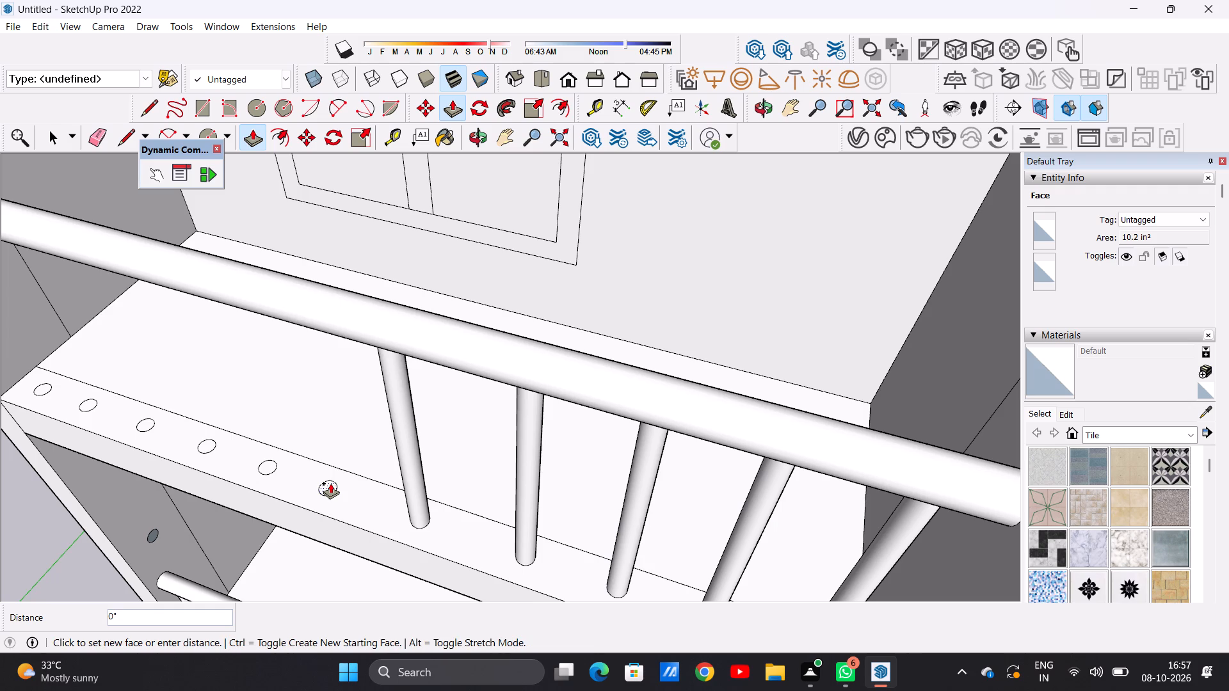
pyautogui.click(289, 297)
# Push/Pull the seventh baluster circle about 4' 1 11/16" up into the handrail.
pyautogui.scroll(-6, 282, 338)
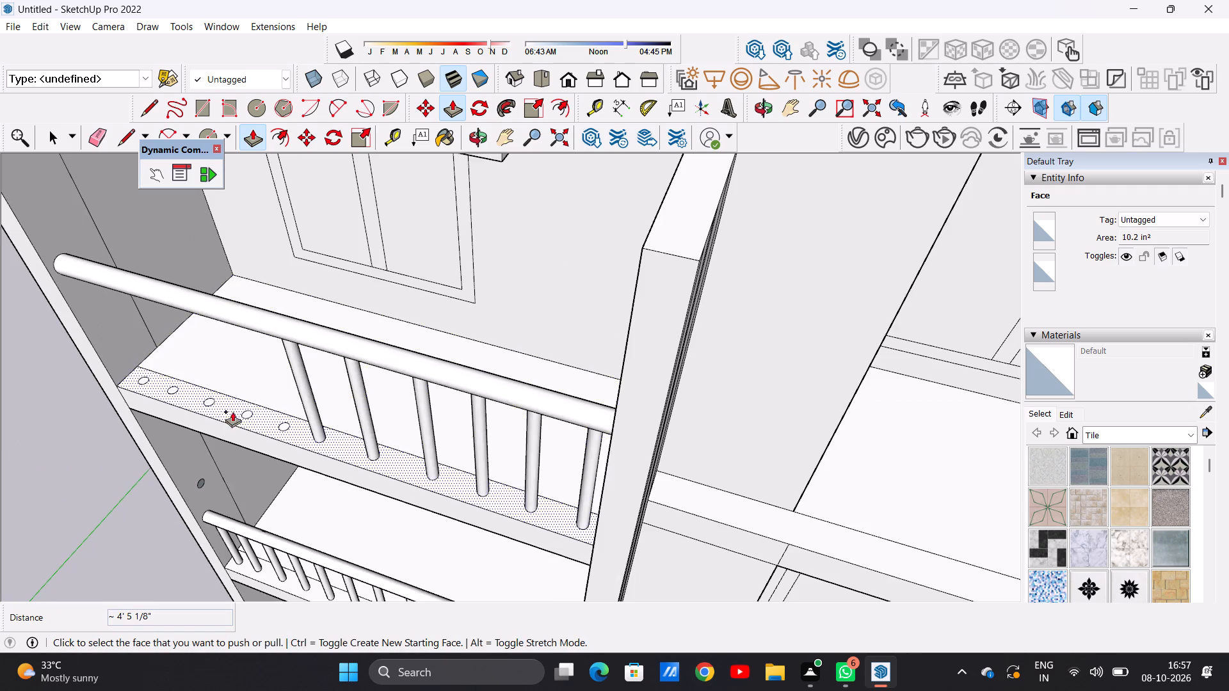
pyautogui.moveTo(237, 411); pyautogui.dragTo(518, 349, button='middle')
pyautogui.scroll(10, 445, 479)
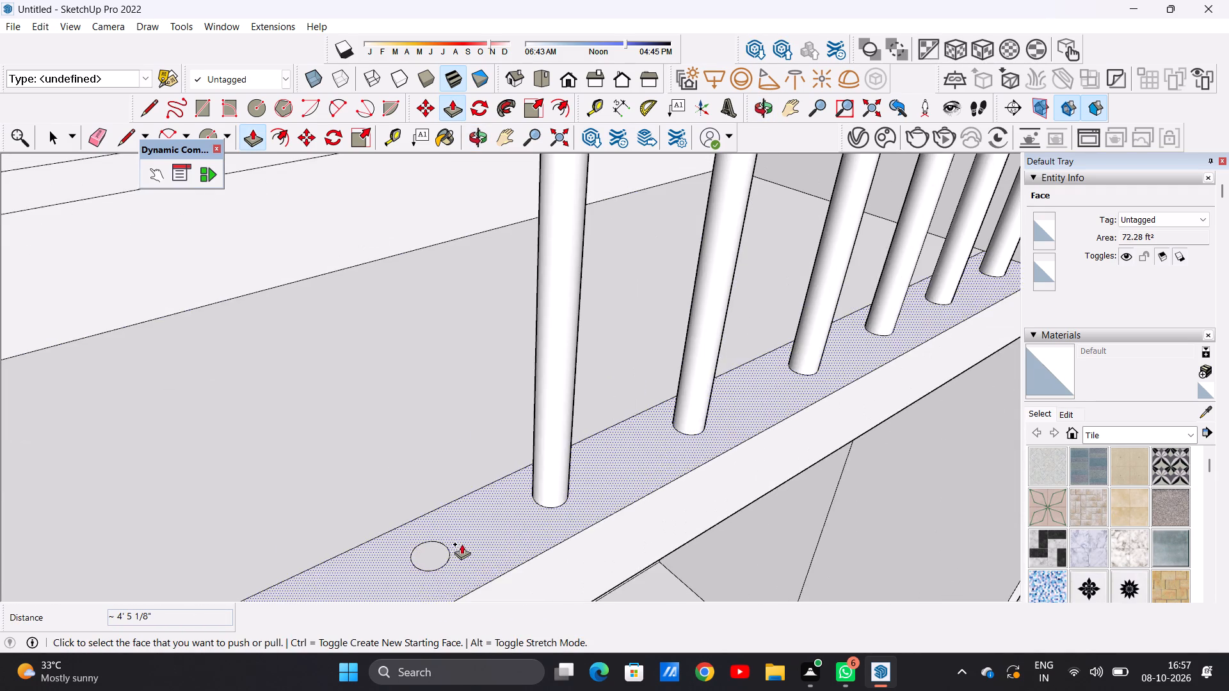
pyautogui.scroll(1, 462, 544)
pyautogui.click(430, 549)
pyautogui.scroll(-14, 426, 405)
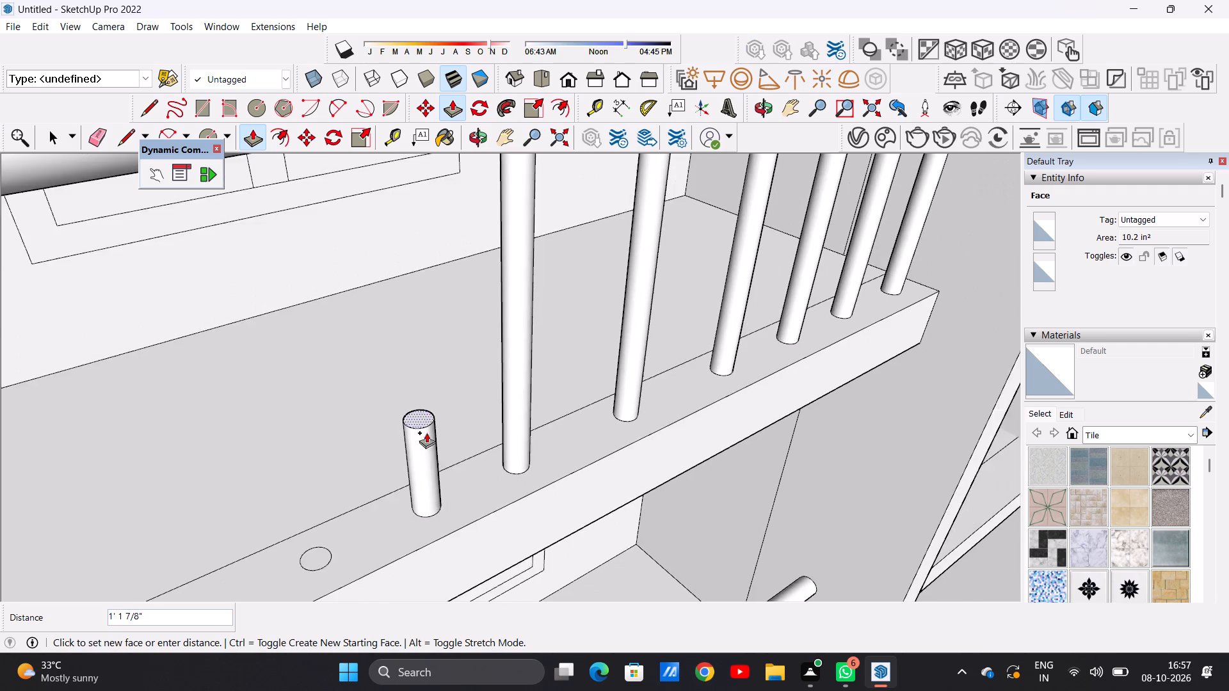
pyautogui.scroll(-12, 426, 433)
pyautogui.scroll(-1, 417, 348)
pyautogui.scroll(16, 417, 348)
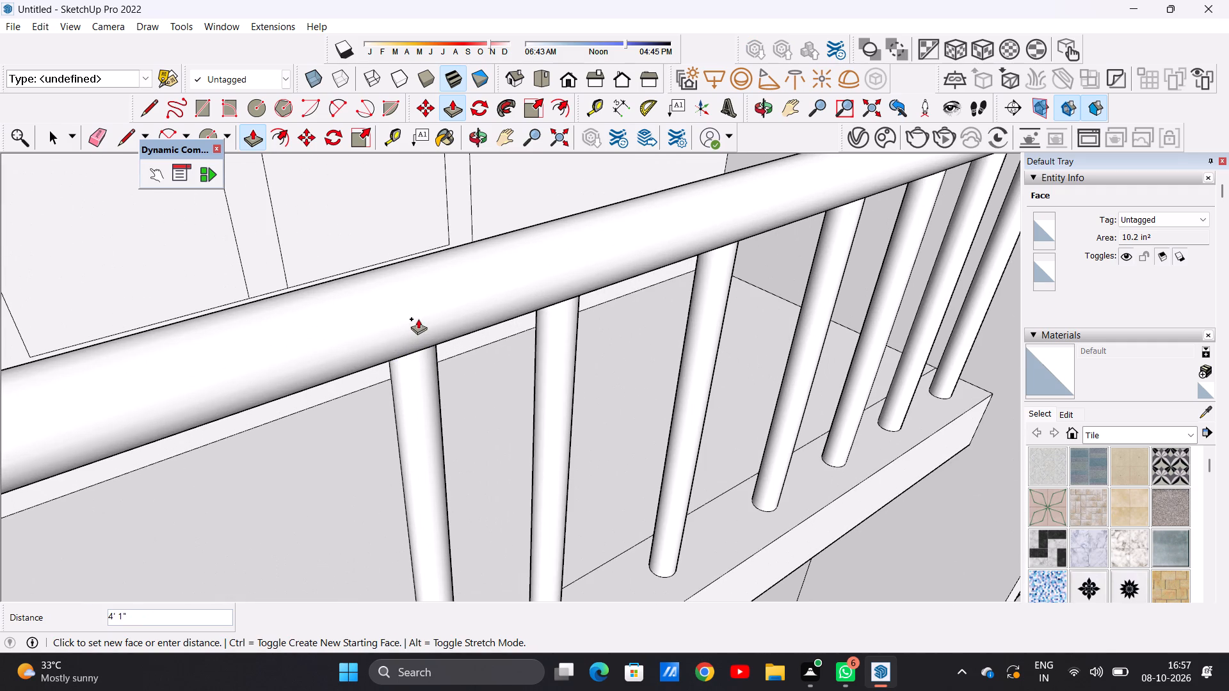
pyautogui.click(412, 312)
# Push/Pull the eighth baluster circle about 4' 1 15/16" up into the handrail.
pyautogui.scroll(-11, 446, 336)
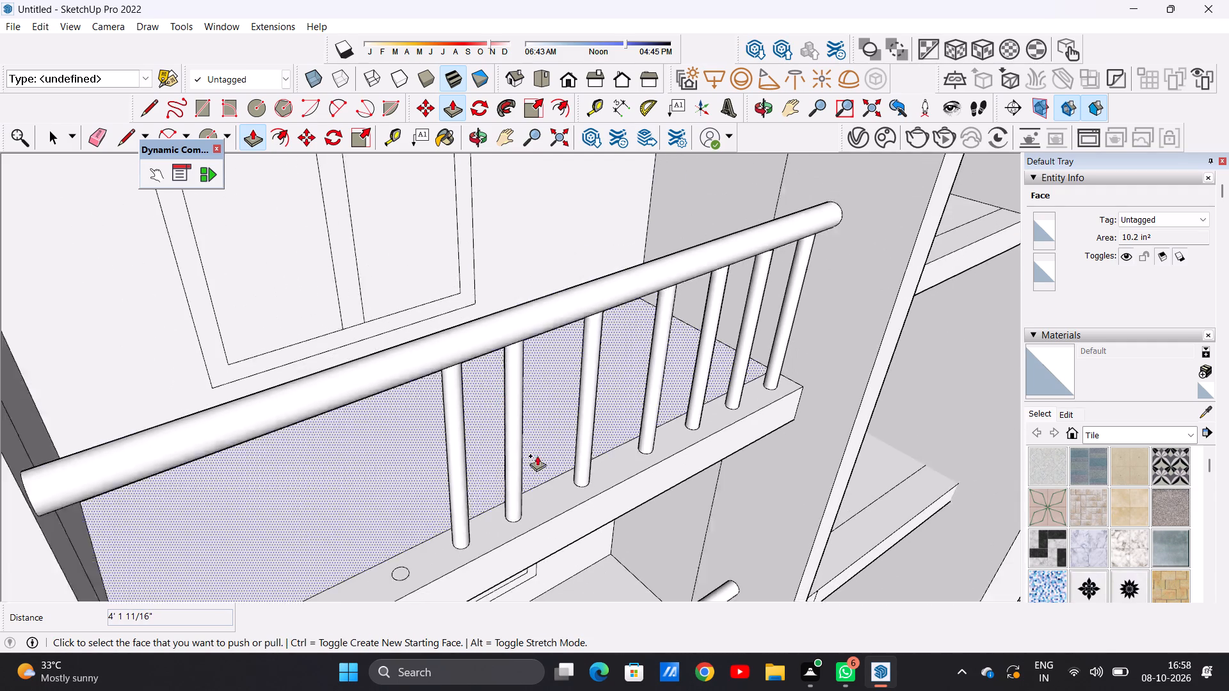
pyautogui.scroll(-1, 537, 456)
pyautogui.moveTo(586, 470); pyautogui.dragTo(289, 434, button='middle')
pyautogui.scroll(3, 321, 282)
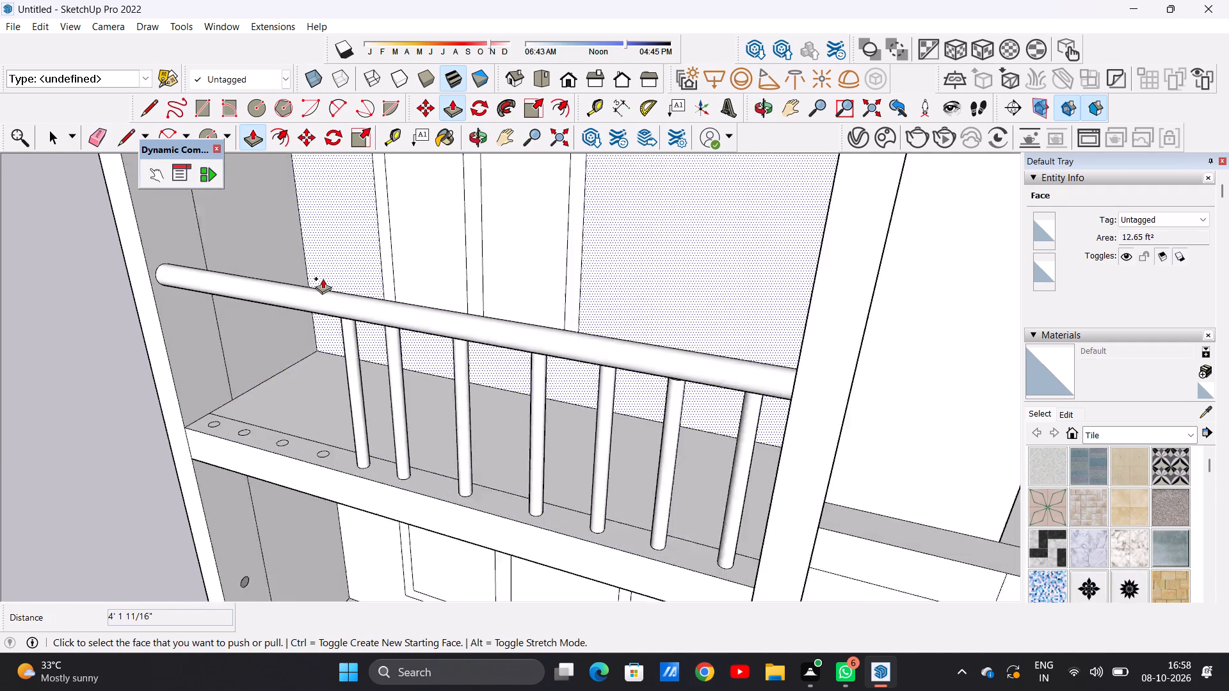
pyautogui.scroll(4, 323, 278)
pyautogui.scroll(-8, 358, 413)
pyautogui.scroll(14, 341, 516)
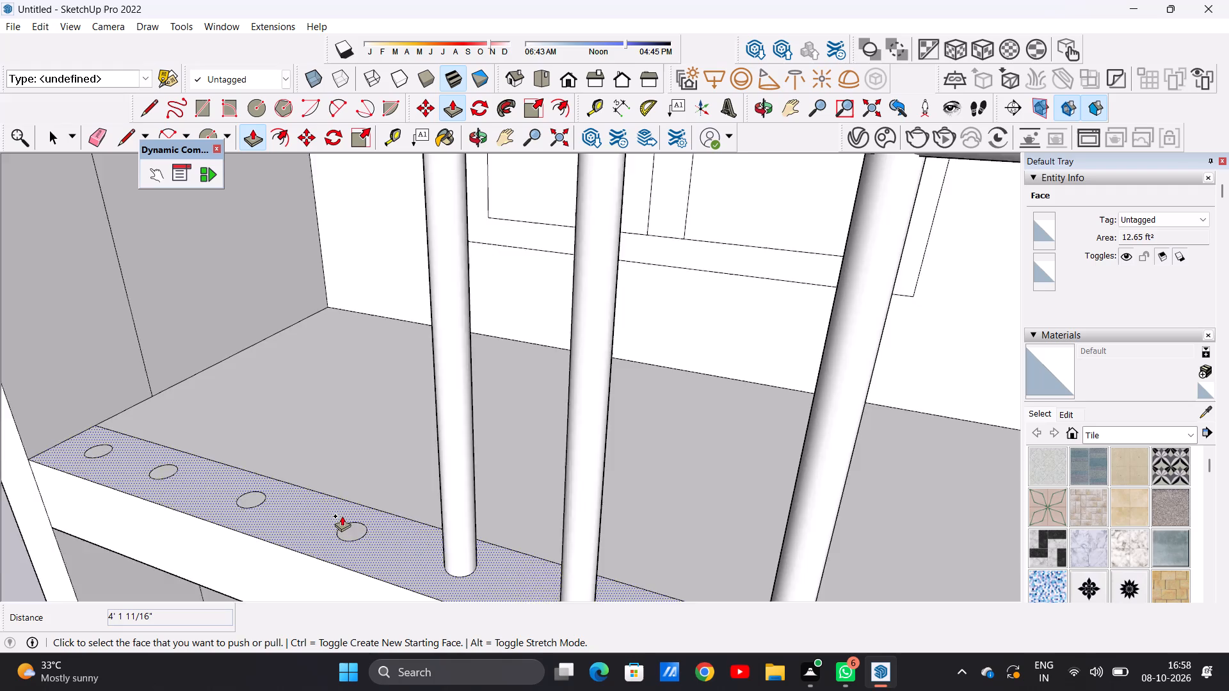
pyautogui.scroll(3, 342, 516)
pyautogui.click(357, 536)
pyautogui.scroll(-7, 371, 432)
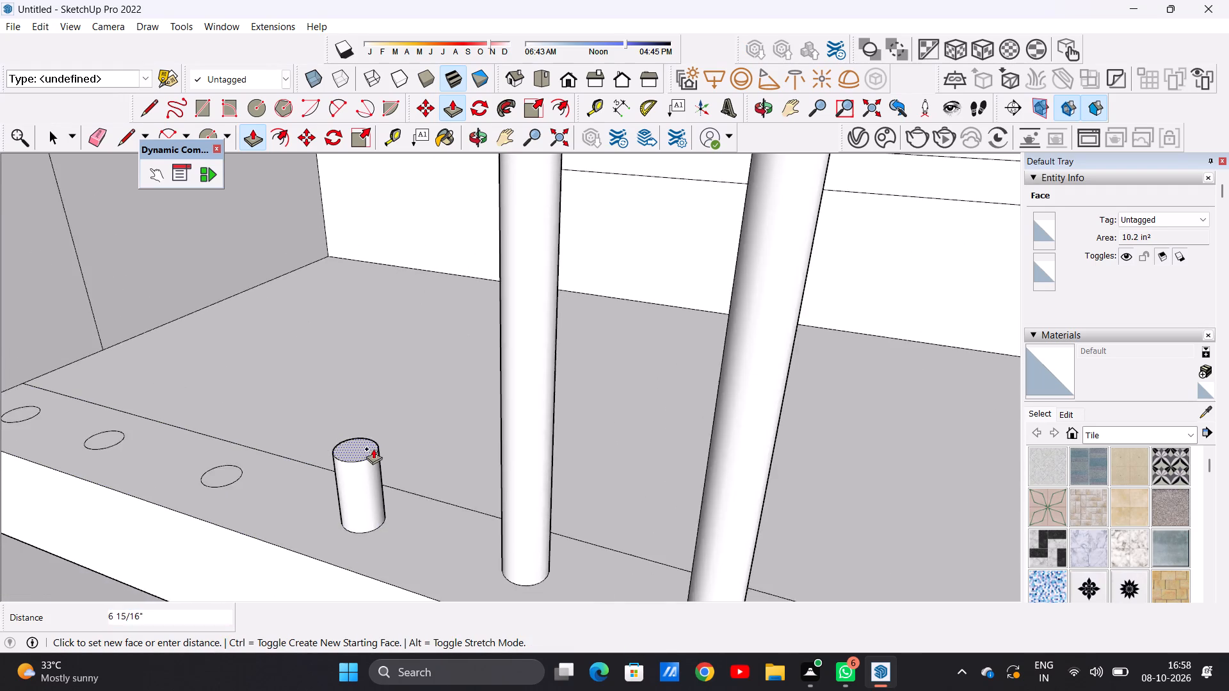
pyautogui.scroll(-13, 373, 449)
pyautogui.scroll(6, 354, 270)
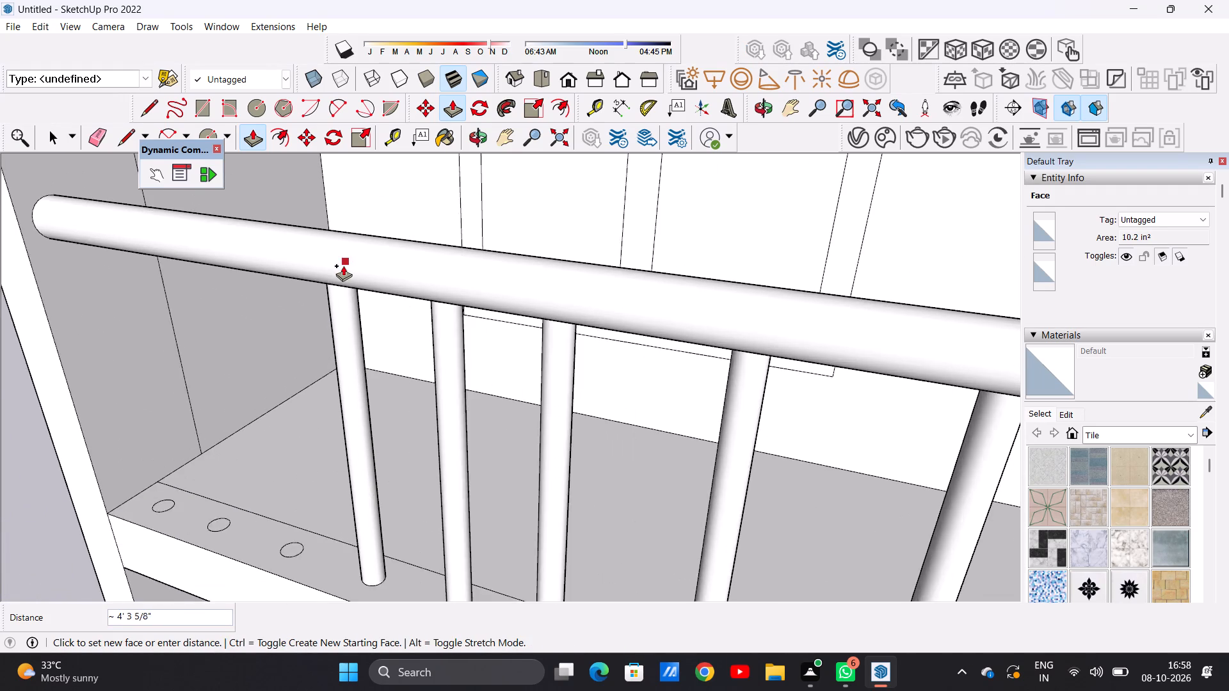
pyautogui.click(343, 261)
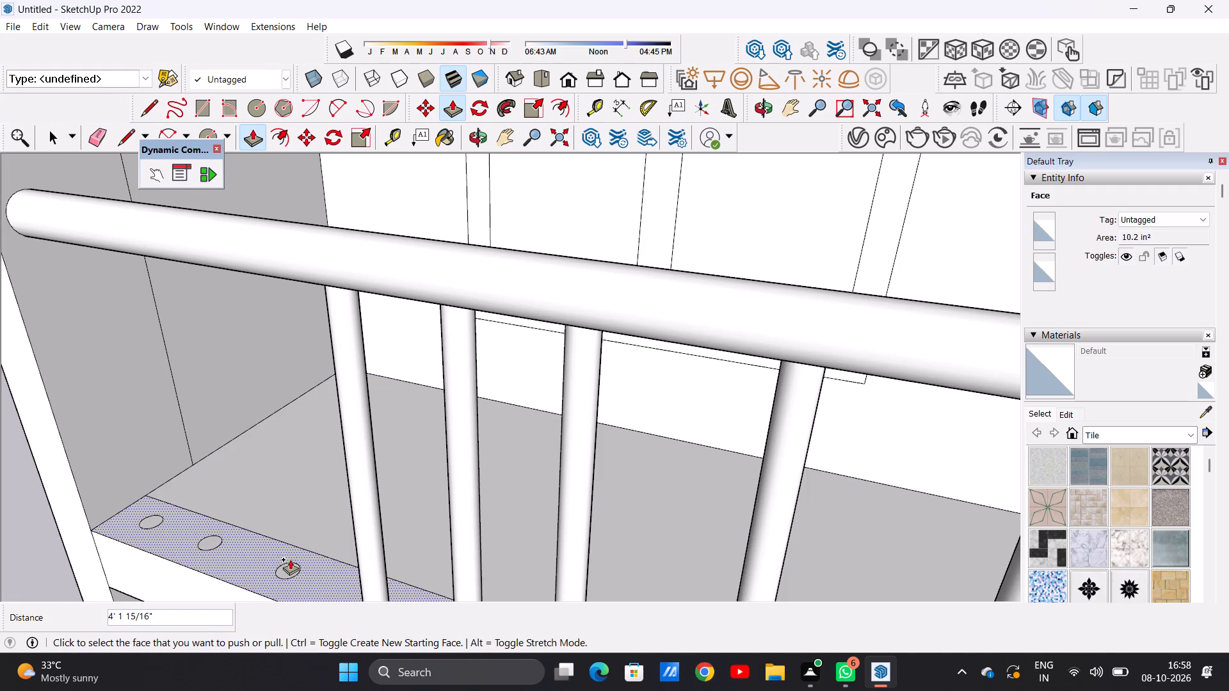
# Push/Pull the last three baluster circles beside the outer side wall up into the handrail, each about 4' 3" high.
pyautogui.click(290, 568)
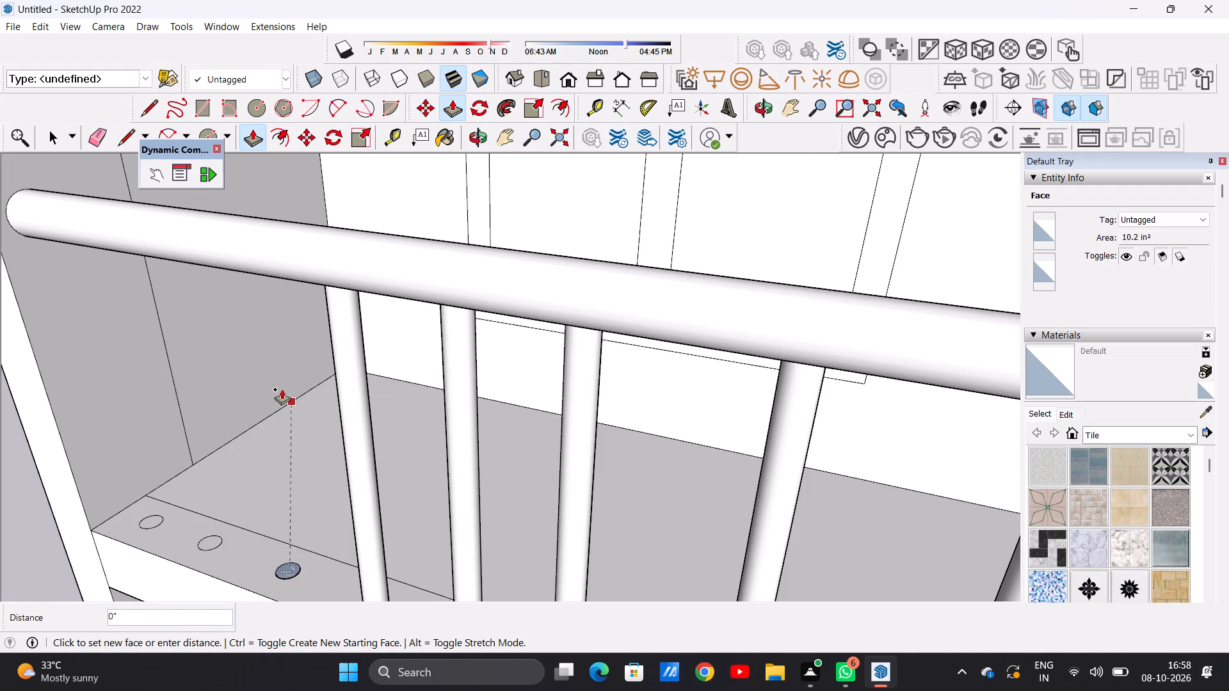
pyautogui.click(231, 234)
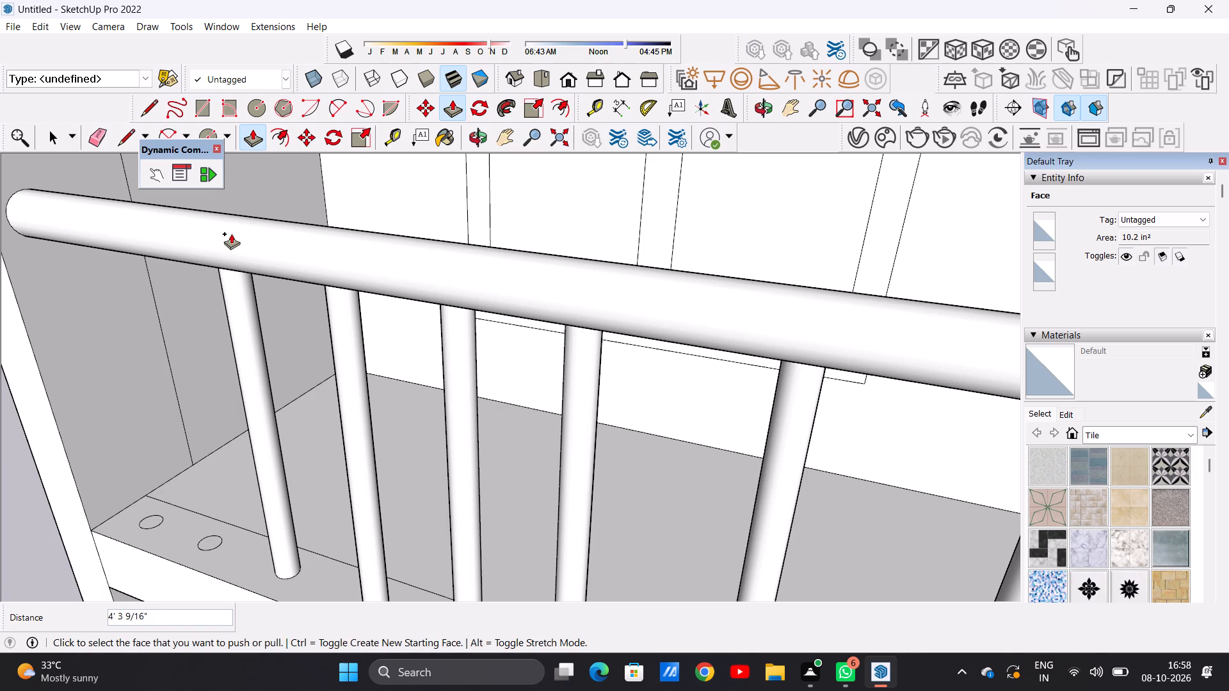
pyautogui.click(216, 539)
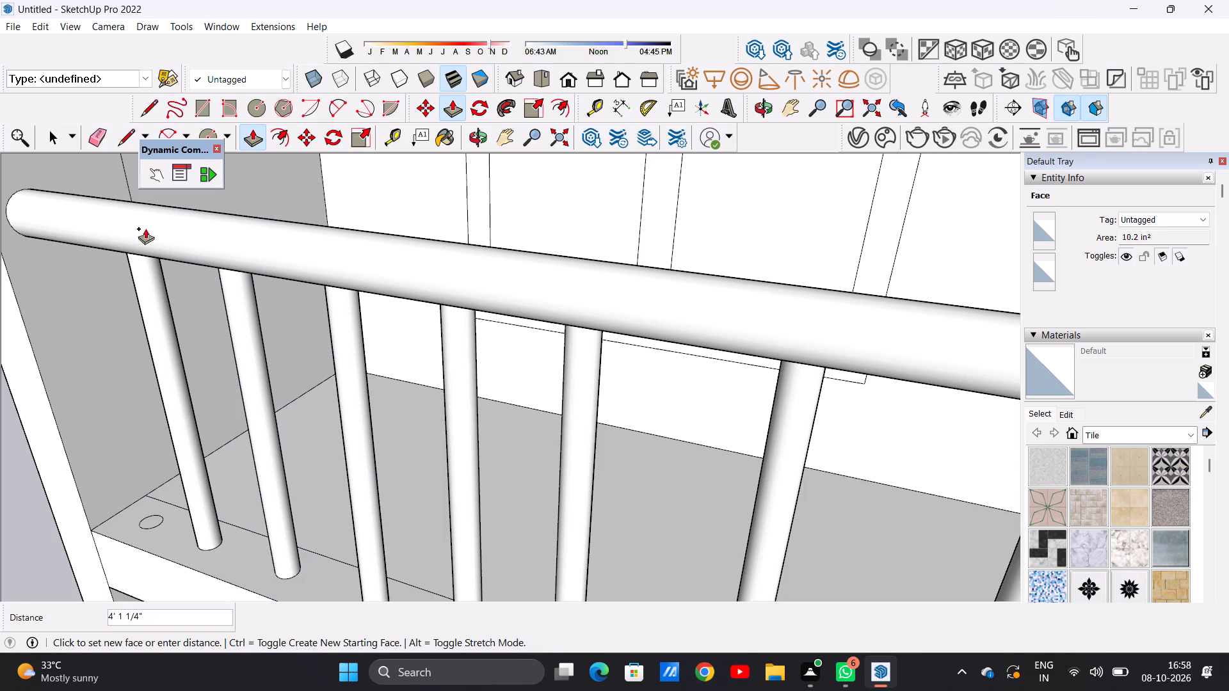
pyautogui.click(147, 223)
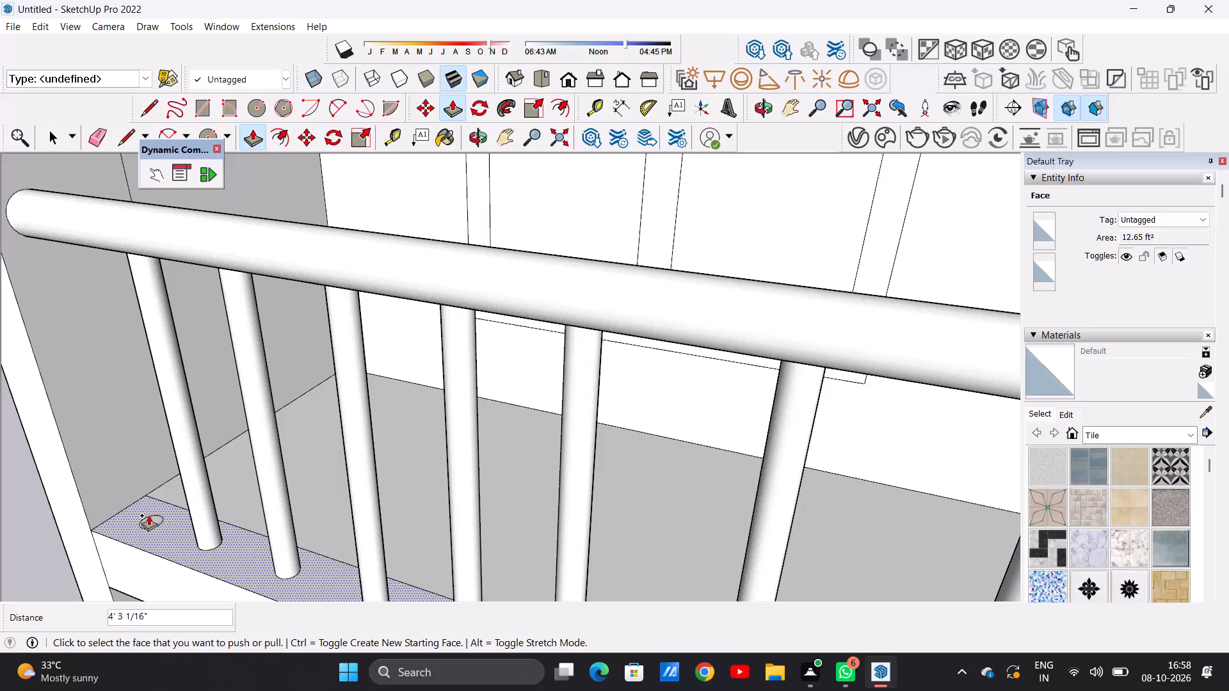
pyautogui.scroll(7, 149, 515)
pyautogui.click(157, 526)
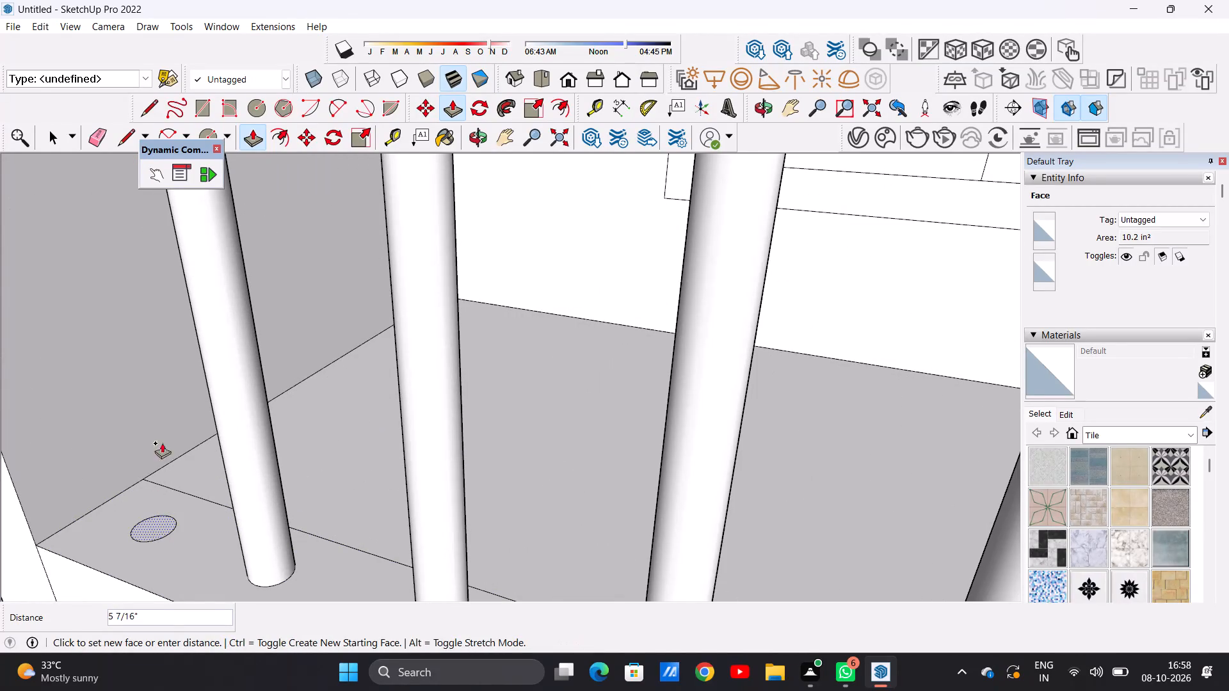
pyautogui.scroll(-20, 184, 466)
pyautogui.scroll(-2, 184, 466)
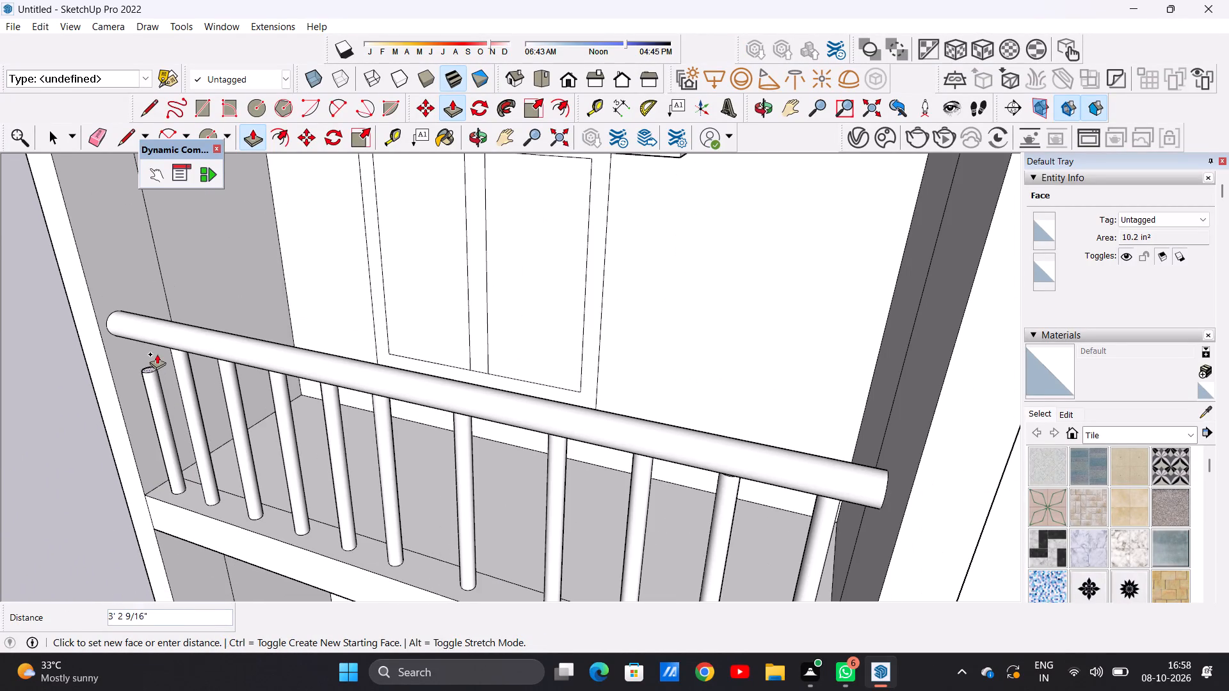
pyautogui.scroll(18, 157, 350)
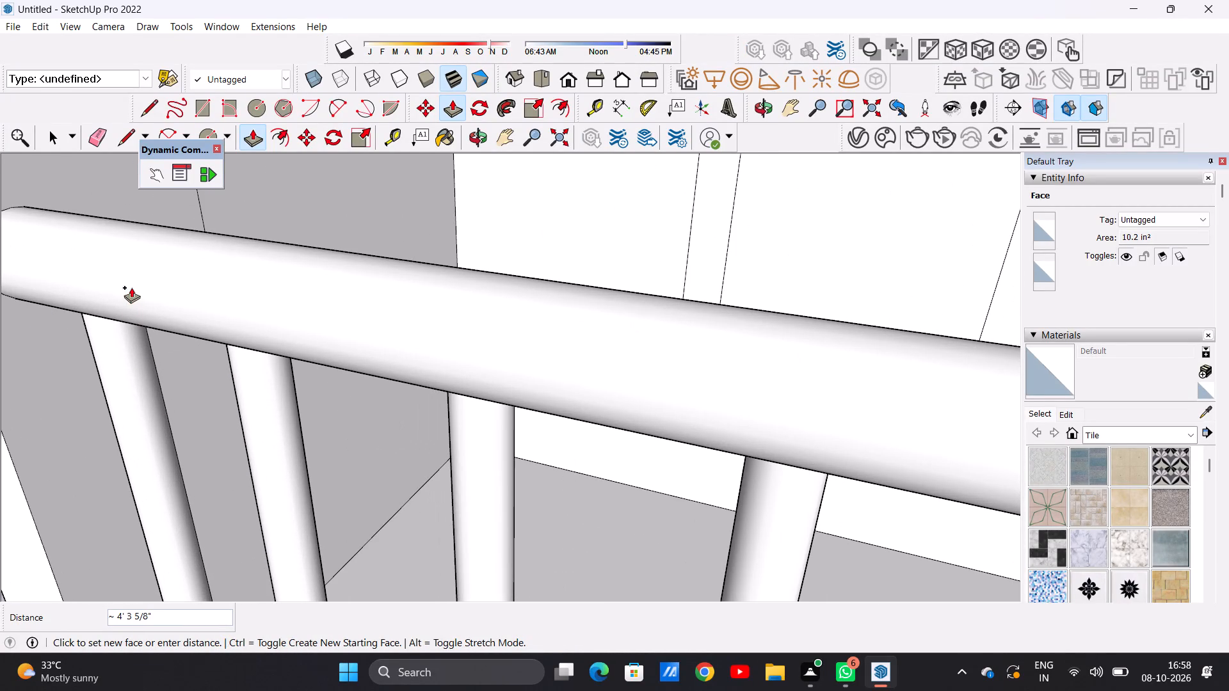
pyautogui.click(131, 287)
pyautogui.press('space')
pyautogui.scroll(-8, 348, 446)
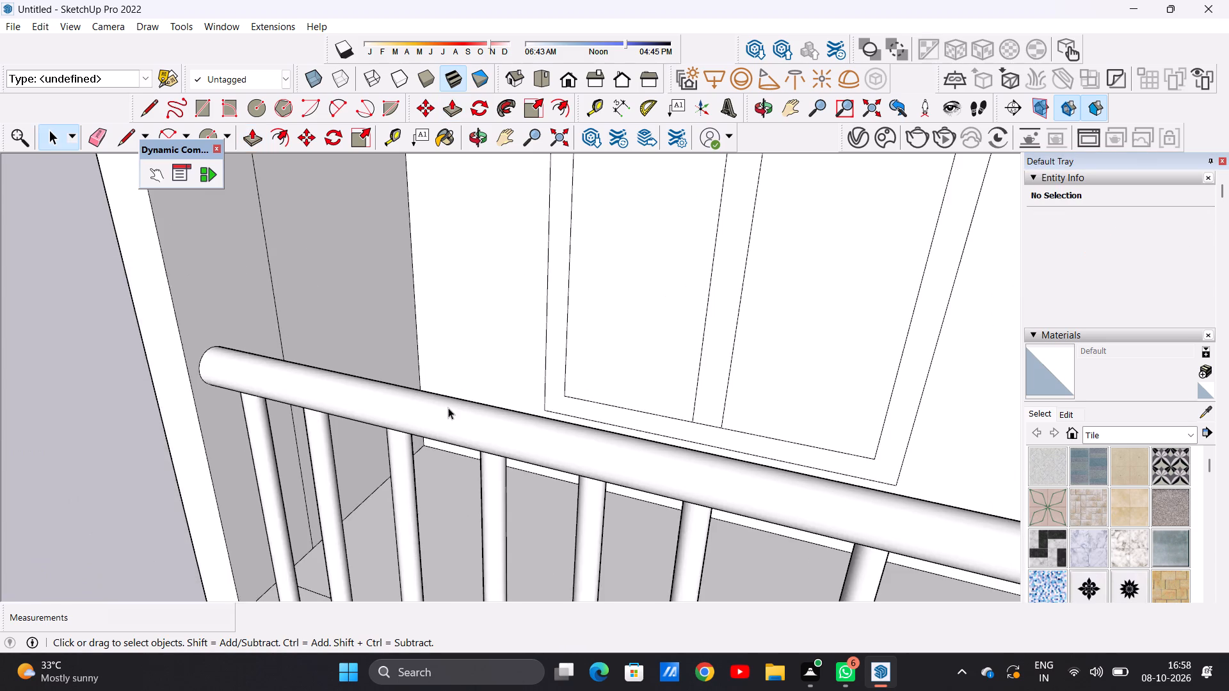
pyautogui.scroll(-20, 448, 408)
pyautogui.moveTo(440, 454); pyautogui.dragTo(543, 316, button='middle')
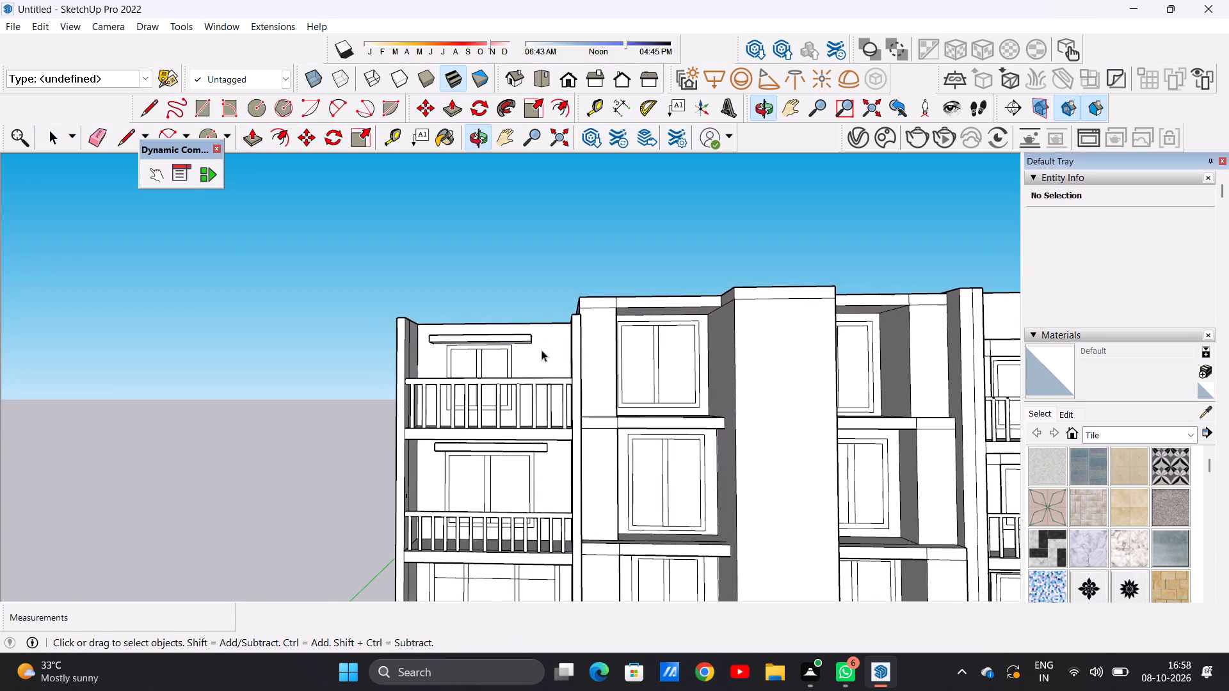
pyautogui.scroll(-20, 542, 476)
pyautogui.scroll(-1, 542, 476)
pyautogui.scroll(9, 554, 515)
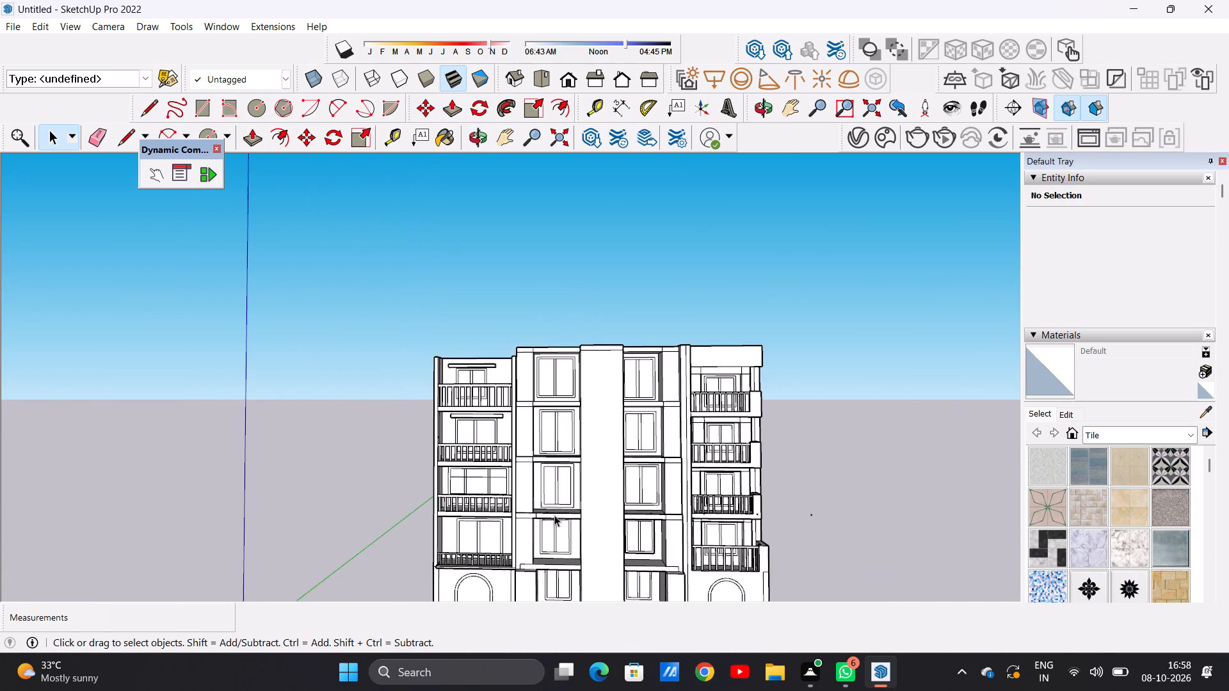
# Push/Pull the side block's inset roof face up 1' to form the roof slab.
pyautogui.scroll(6, 524, 393)
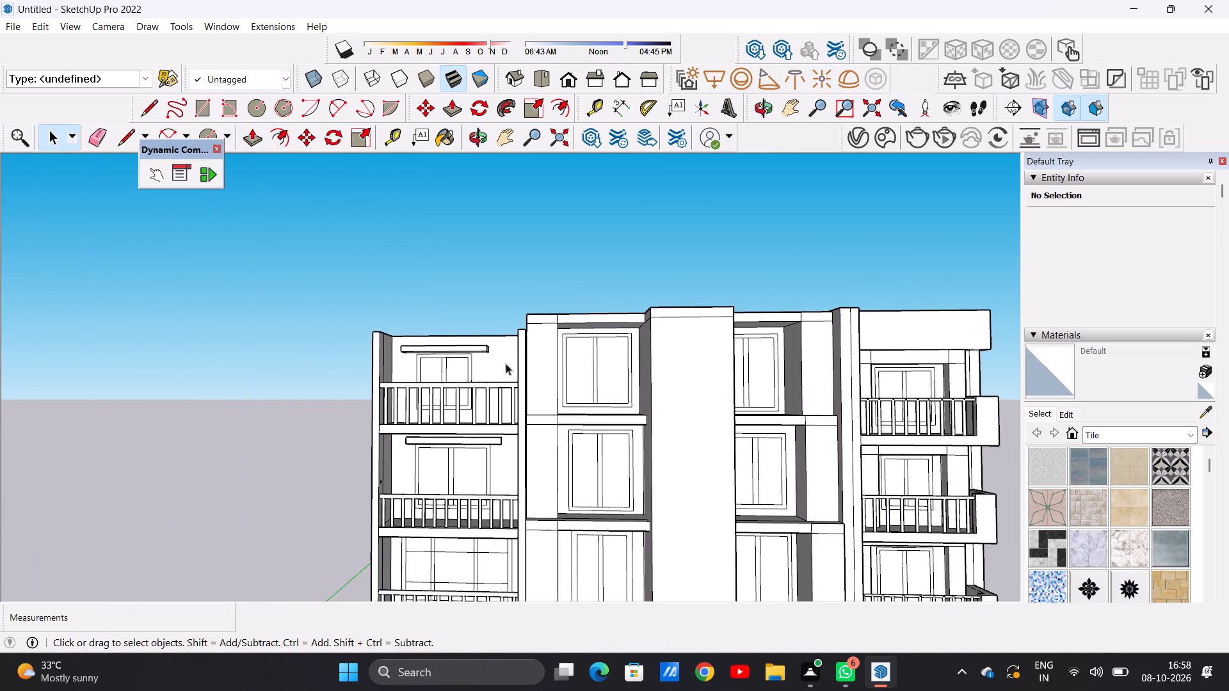
pyautogui.moveTo(501, 356); pyautogui.dragTo(532, 631, button='middle')
pyautogui.scroll(3, 462, 267)
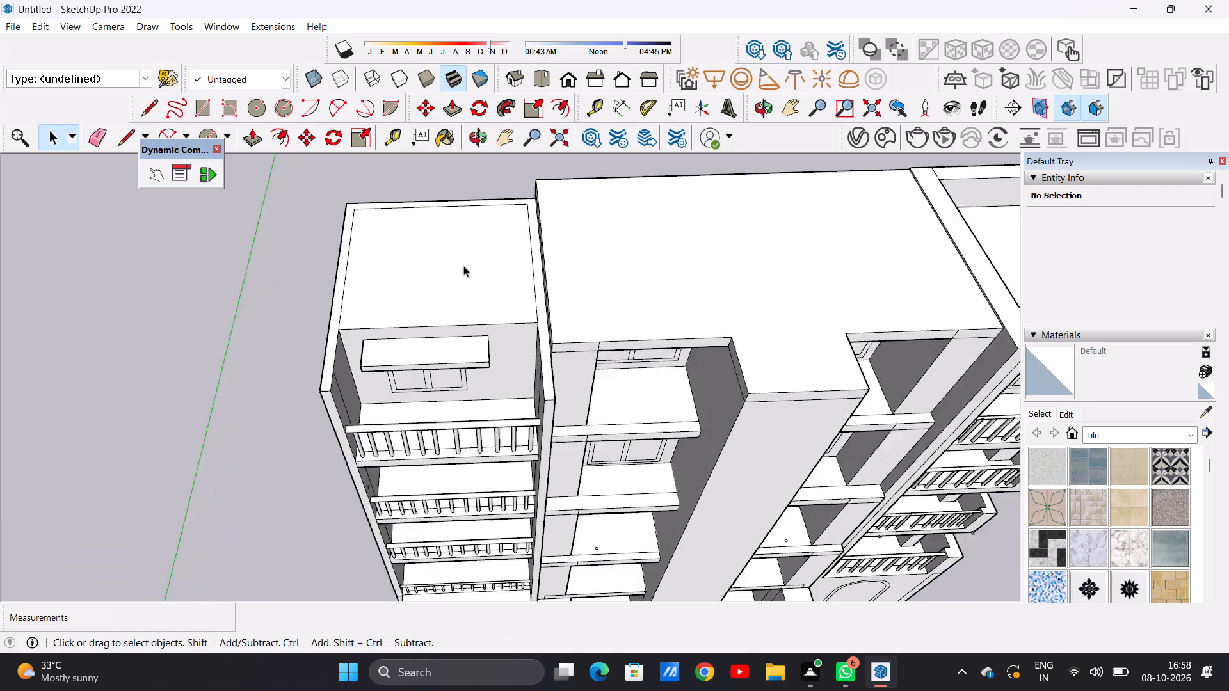
pyautogui.scroll(2, 463, 266)
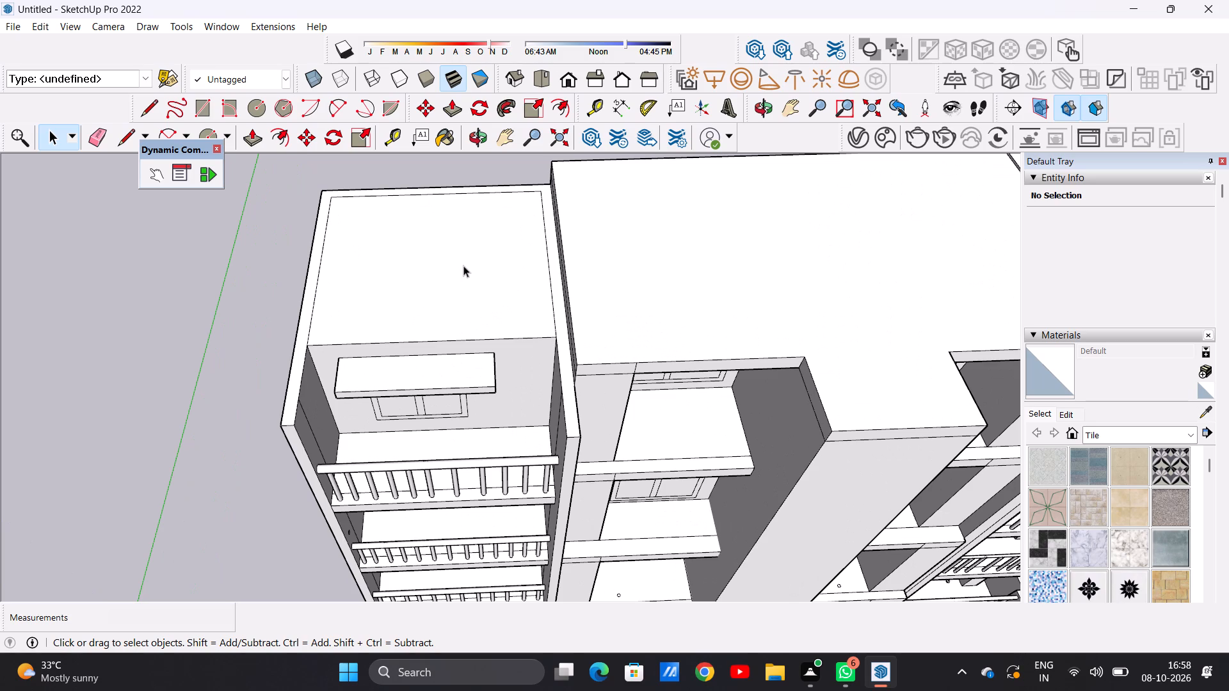
pyautogui.press('p')
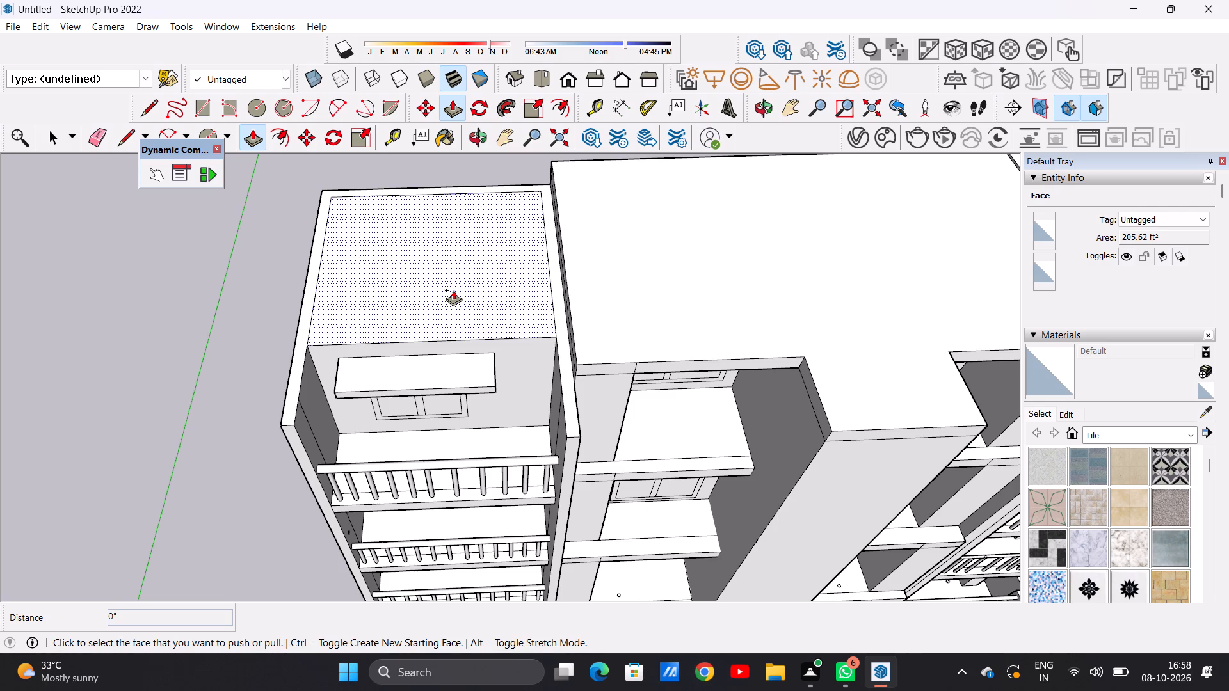
pyautogui.click(453, 290)
pyautogui.write("1'")
pyautogui.press('Return')
pyautogui.press('space')
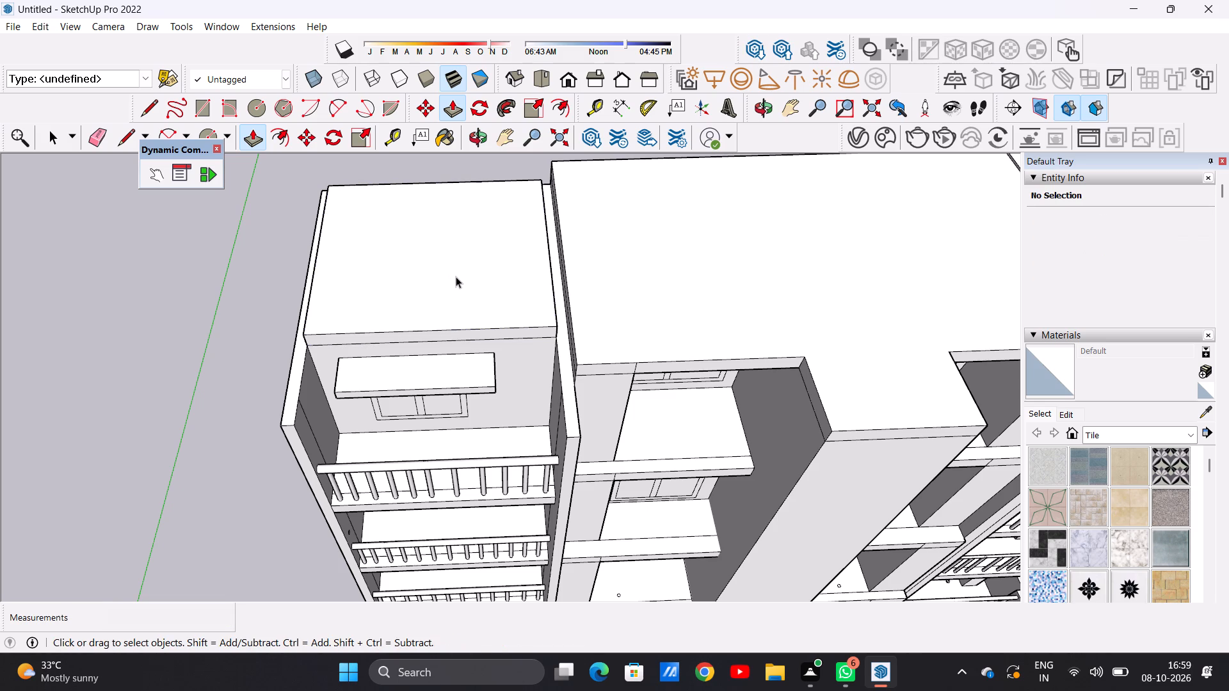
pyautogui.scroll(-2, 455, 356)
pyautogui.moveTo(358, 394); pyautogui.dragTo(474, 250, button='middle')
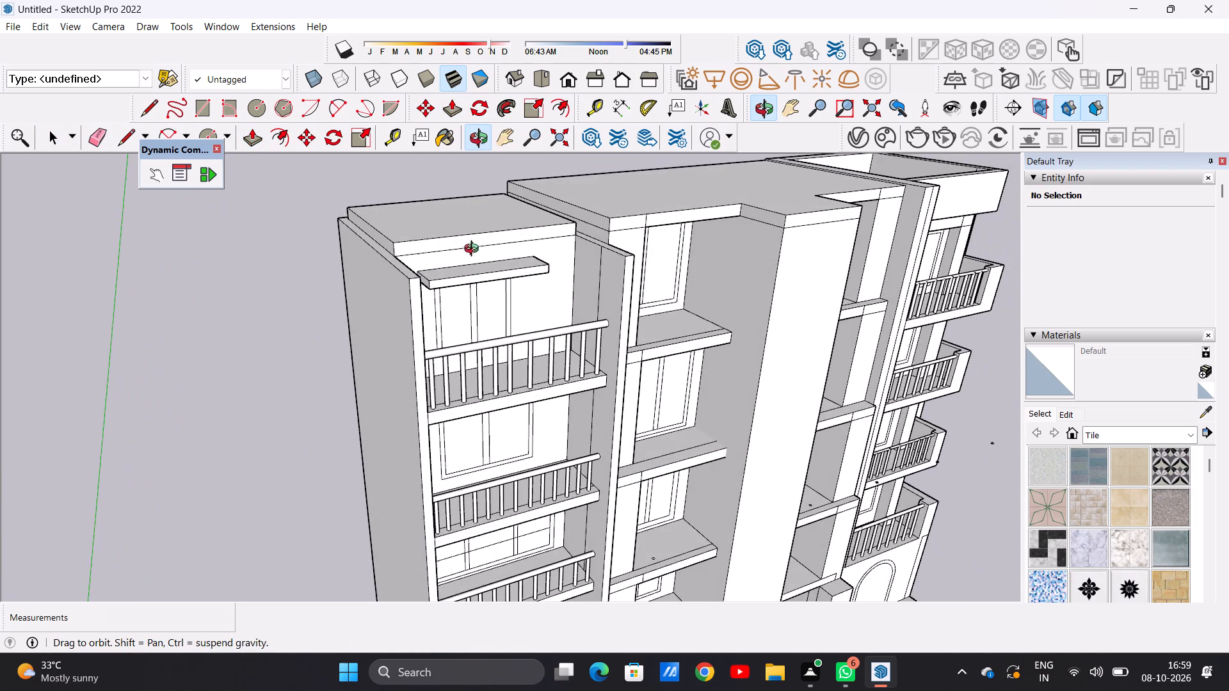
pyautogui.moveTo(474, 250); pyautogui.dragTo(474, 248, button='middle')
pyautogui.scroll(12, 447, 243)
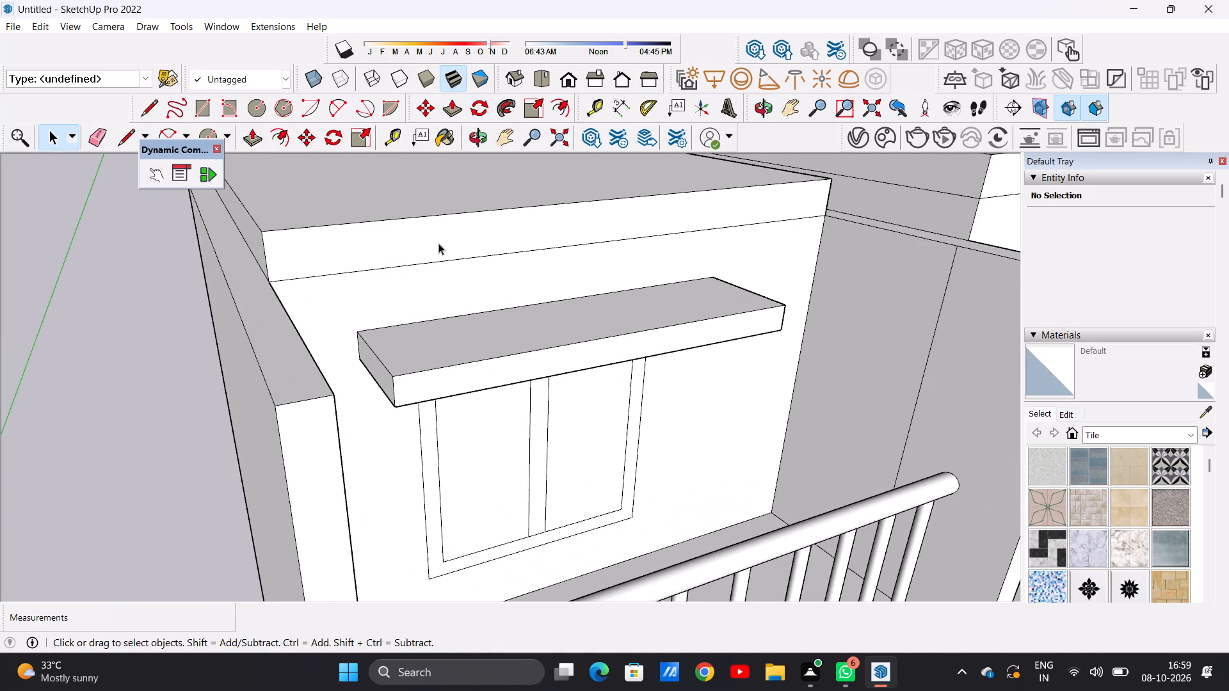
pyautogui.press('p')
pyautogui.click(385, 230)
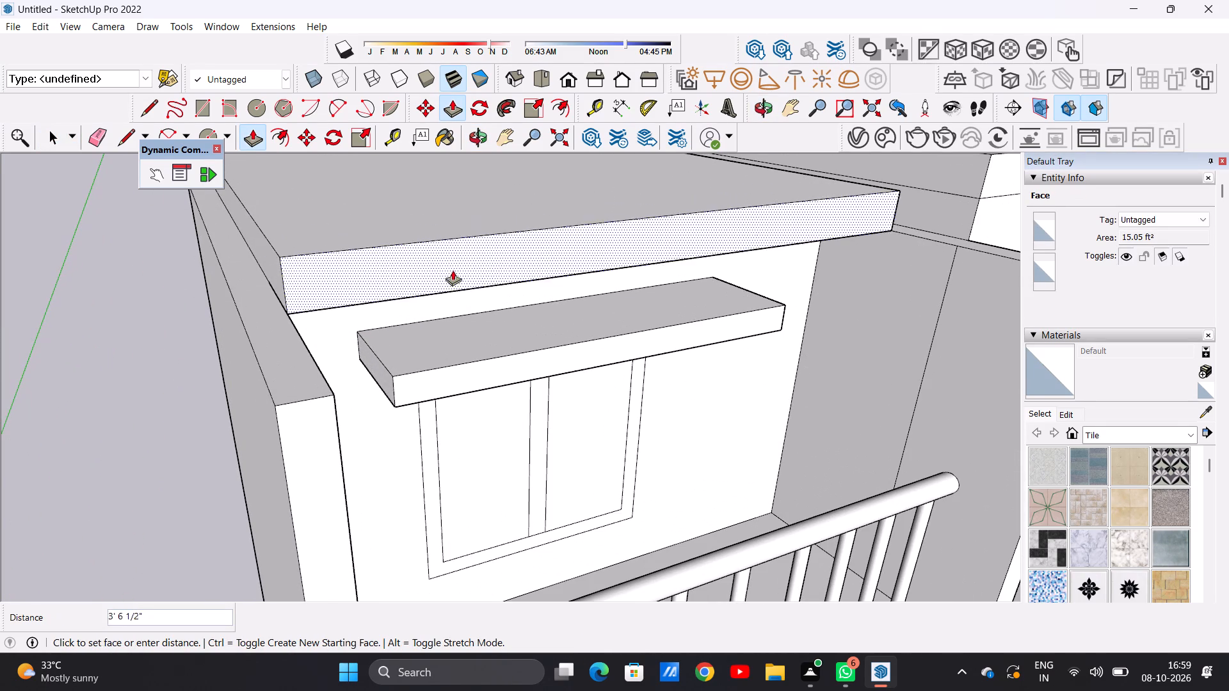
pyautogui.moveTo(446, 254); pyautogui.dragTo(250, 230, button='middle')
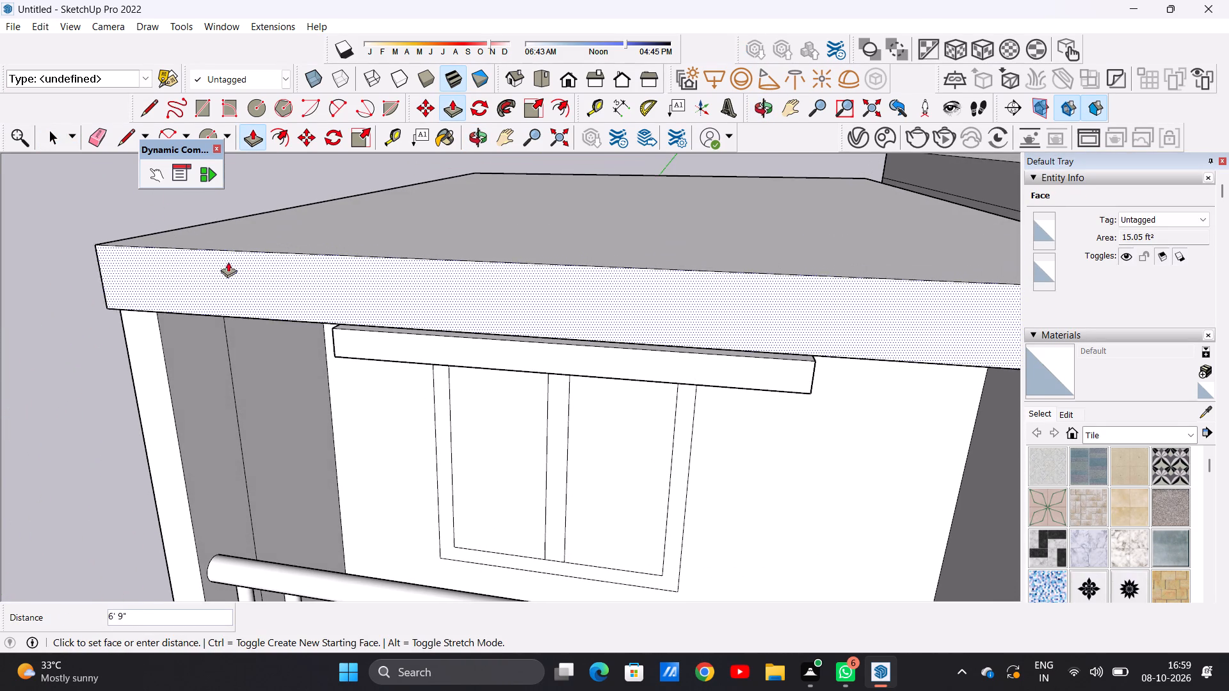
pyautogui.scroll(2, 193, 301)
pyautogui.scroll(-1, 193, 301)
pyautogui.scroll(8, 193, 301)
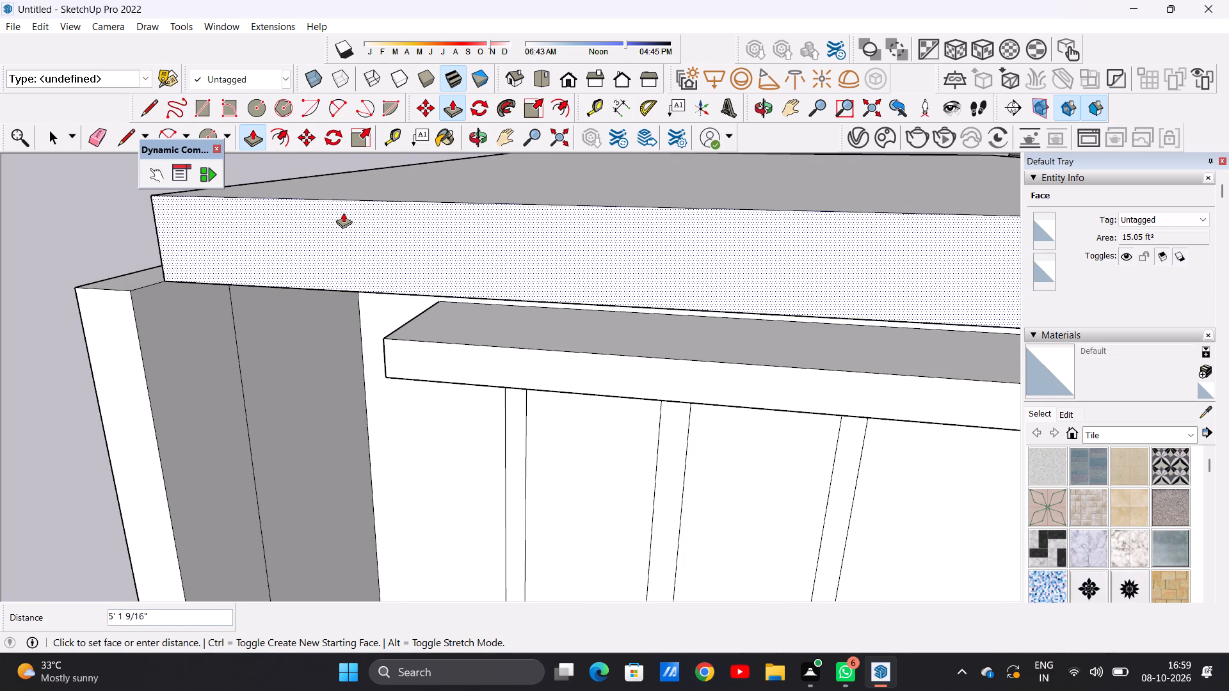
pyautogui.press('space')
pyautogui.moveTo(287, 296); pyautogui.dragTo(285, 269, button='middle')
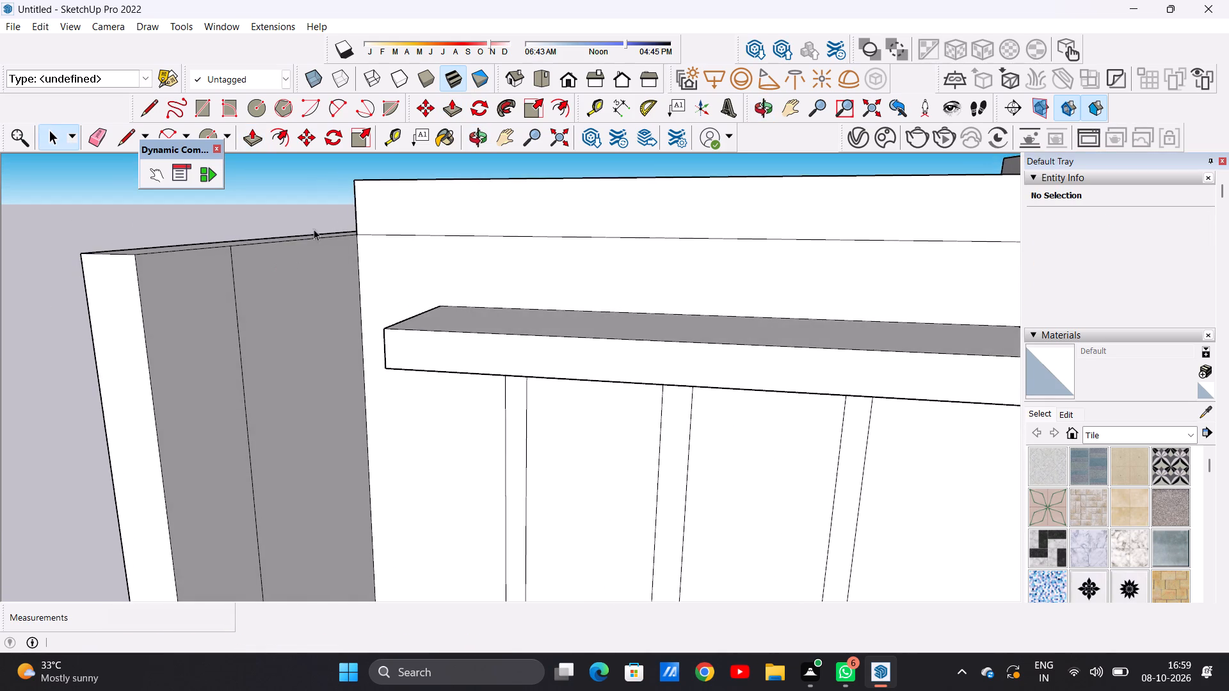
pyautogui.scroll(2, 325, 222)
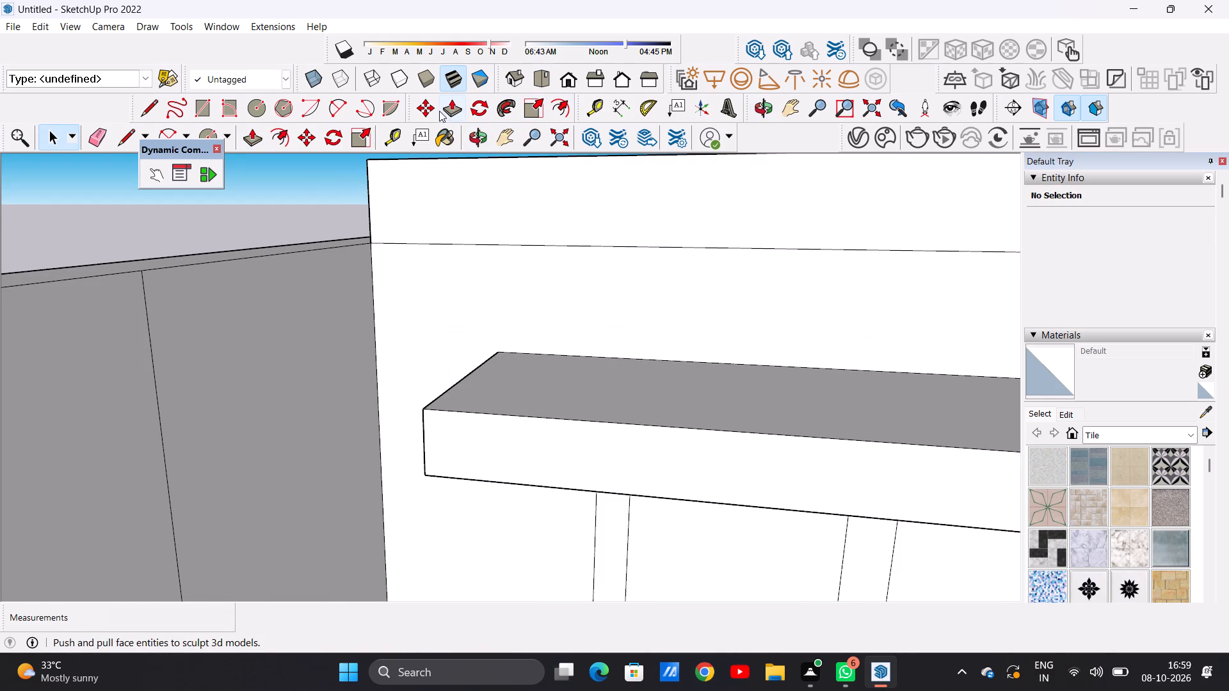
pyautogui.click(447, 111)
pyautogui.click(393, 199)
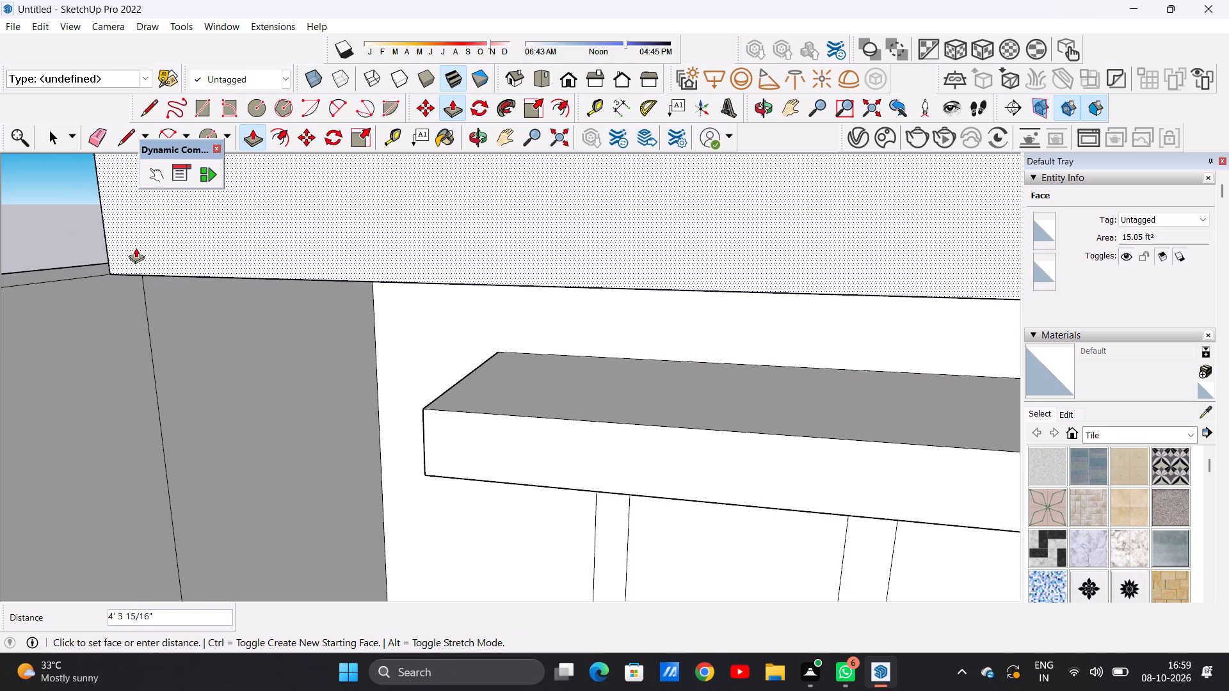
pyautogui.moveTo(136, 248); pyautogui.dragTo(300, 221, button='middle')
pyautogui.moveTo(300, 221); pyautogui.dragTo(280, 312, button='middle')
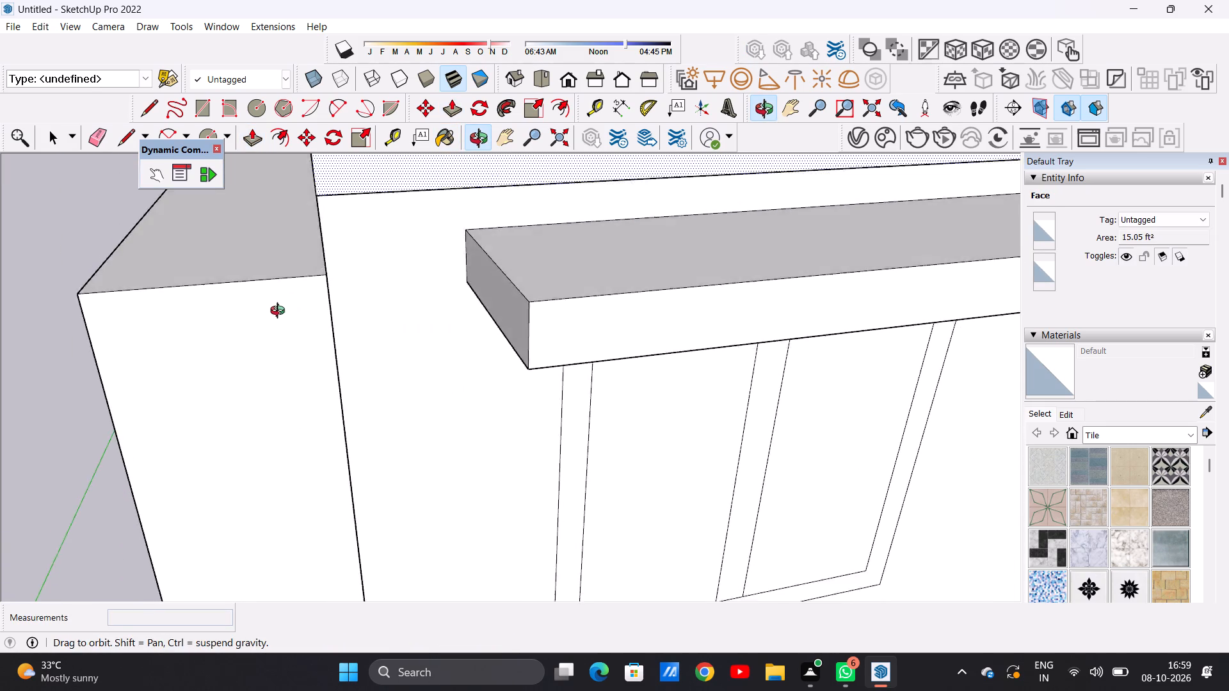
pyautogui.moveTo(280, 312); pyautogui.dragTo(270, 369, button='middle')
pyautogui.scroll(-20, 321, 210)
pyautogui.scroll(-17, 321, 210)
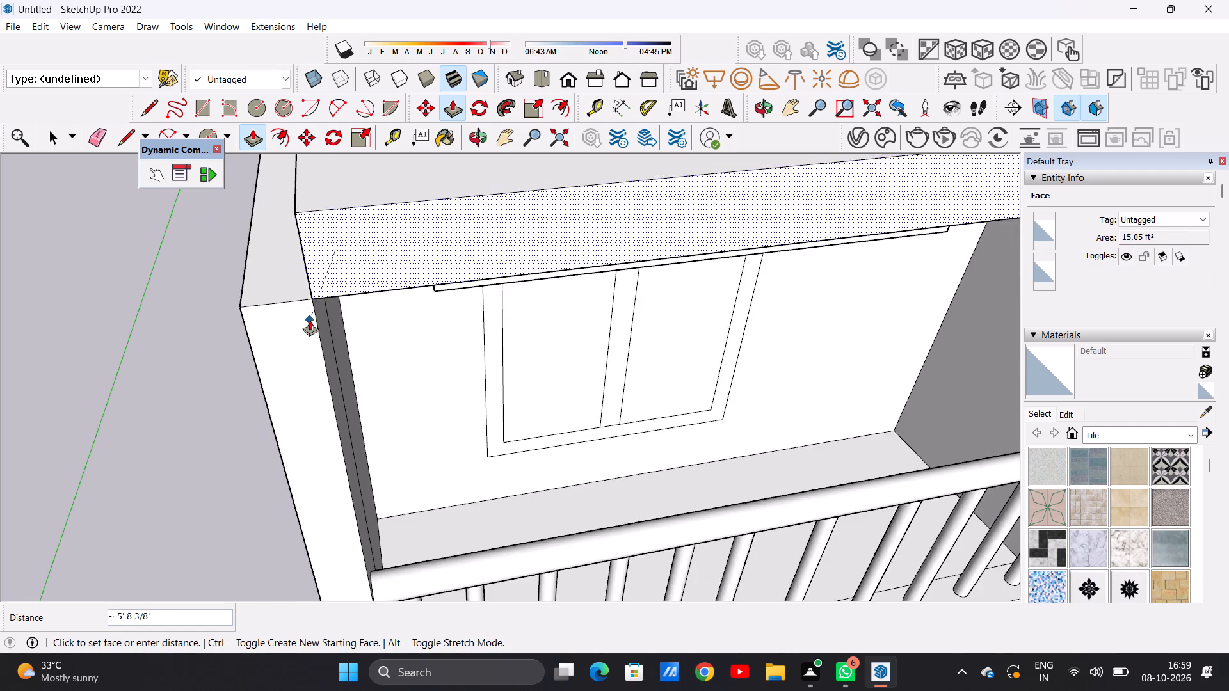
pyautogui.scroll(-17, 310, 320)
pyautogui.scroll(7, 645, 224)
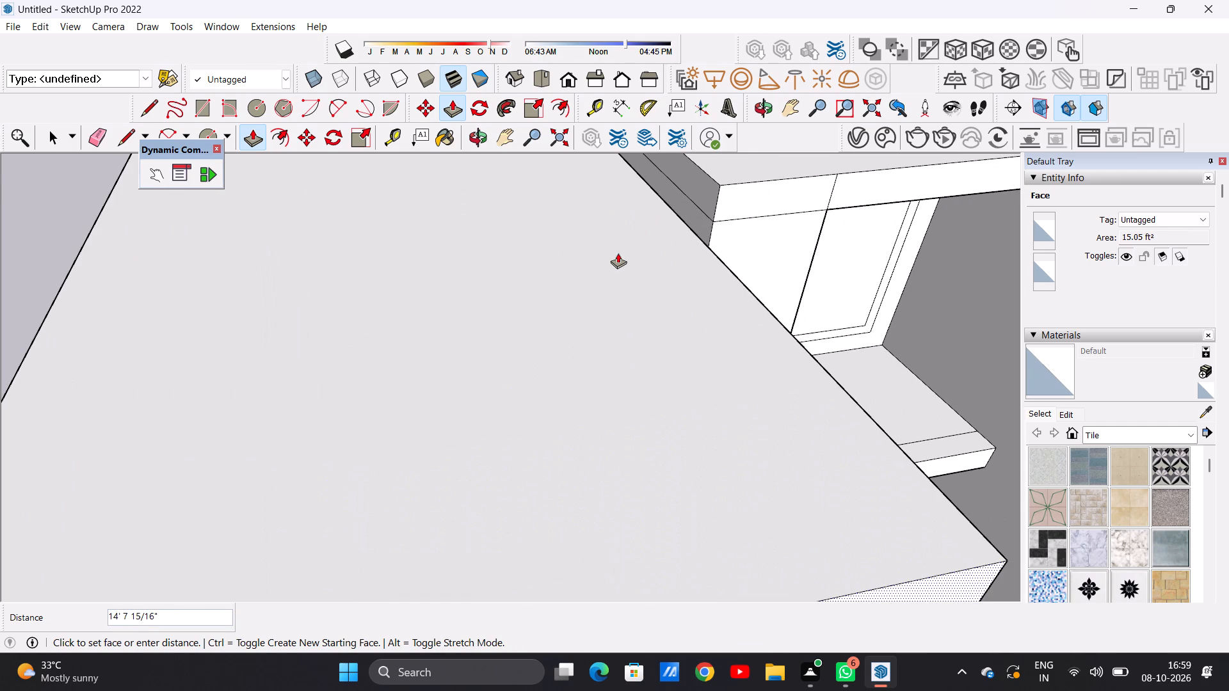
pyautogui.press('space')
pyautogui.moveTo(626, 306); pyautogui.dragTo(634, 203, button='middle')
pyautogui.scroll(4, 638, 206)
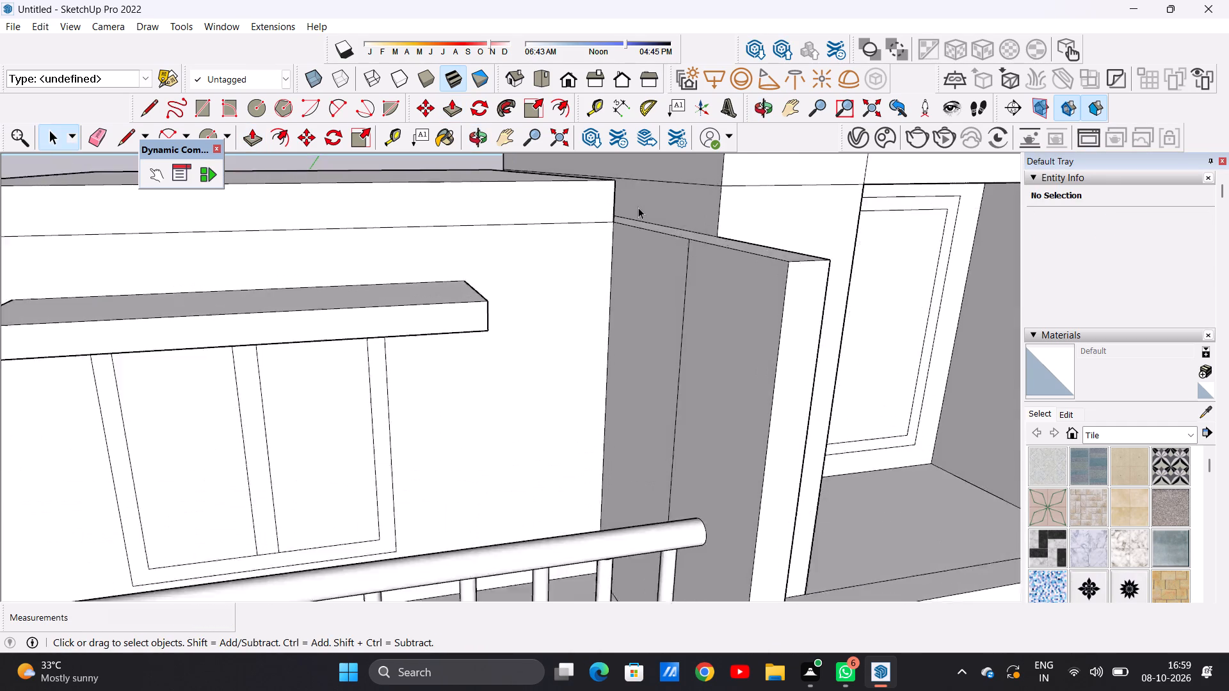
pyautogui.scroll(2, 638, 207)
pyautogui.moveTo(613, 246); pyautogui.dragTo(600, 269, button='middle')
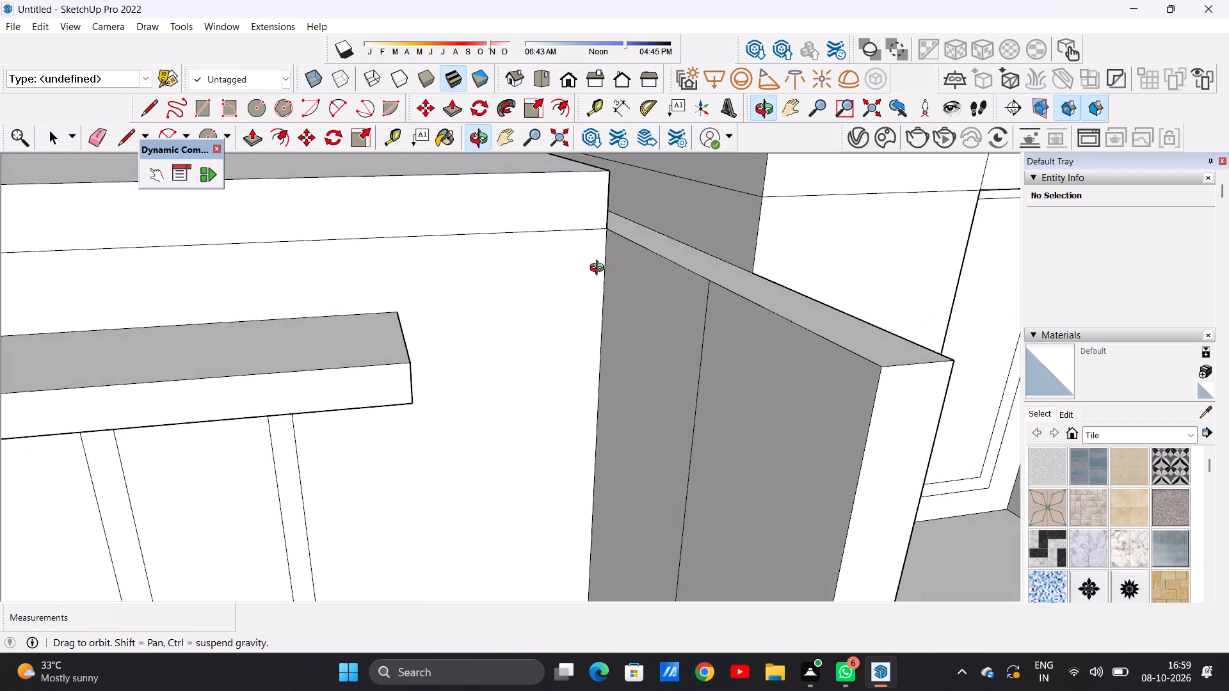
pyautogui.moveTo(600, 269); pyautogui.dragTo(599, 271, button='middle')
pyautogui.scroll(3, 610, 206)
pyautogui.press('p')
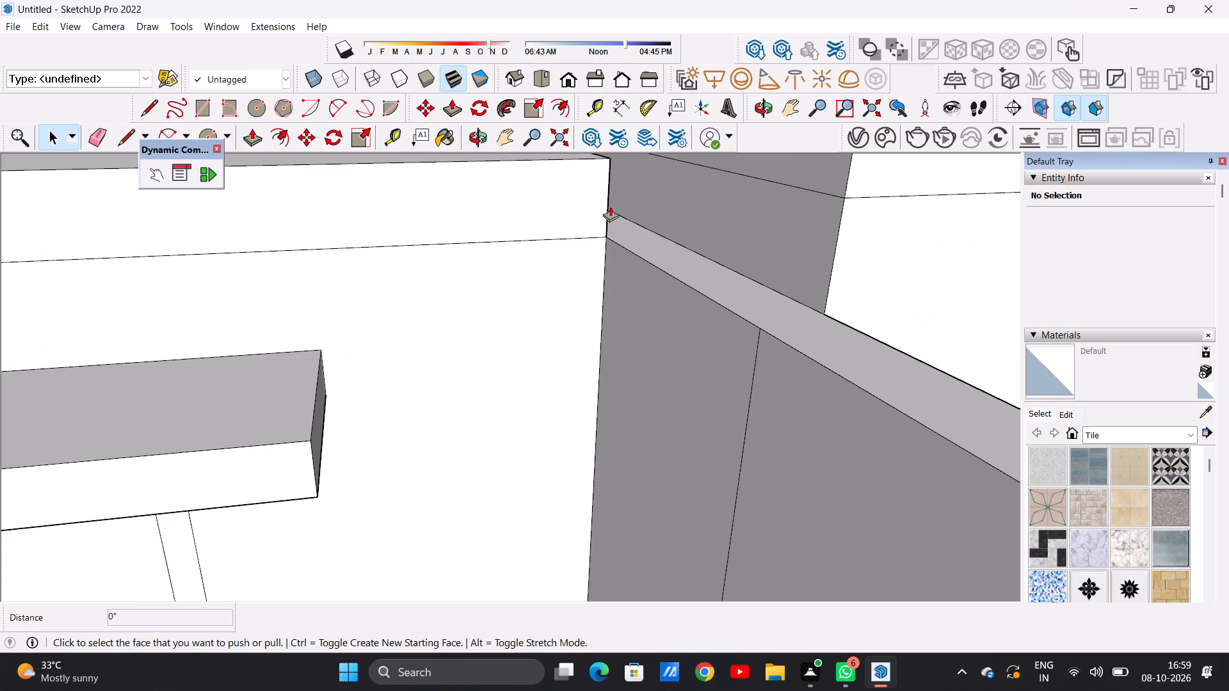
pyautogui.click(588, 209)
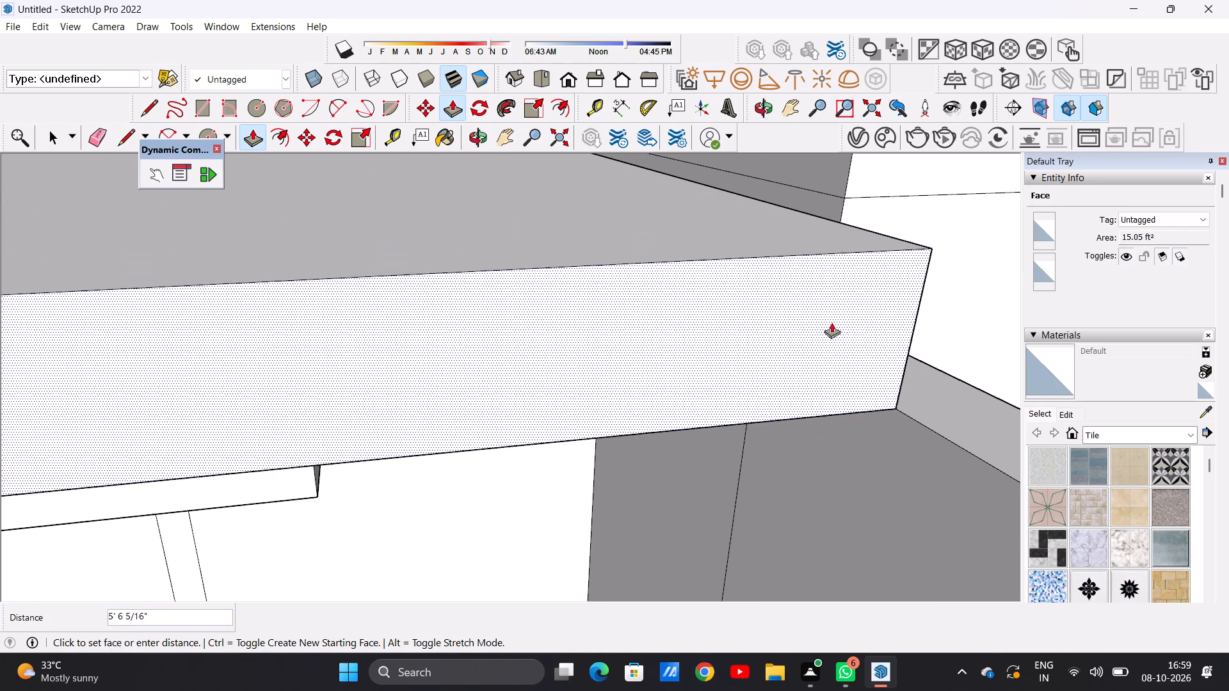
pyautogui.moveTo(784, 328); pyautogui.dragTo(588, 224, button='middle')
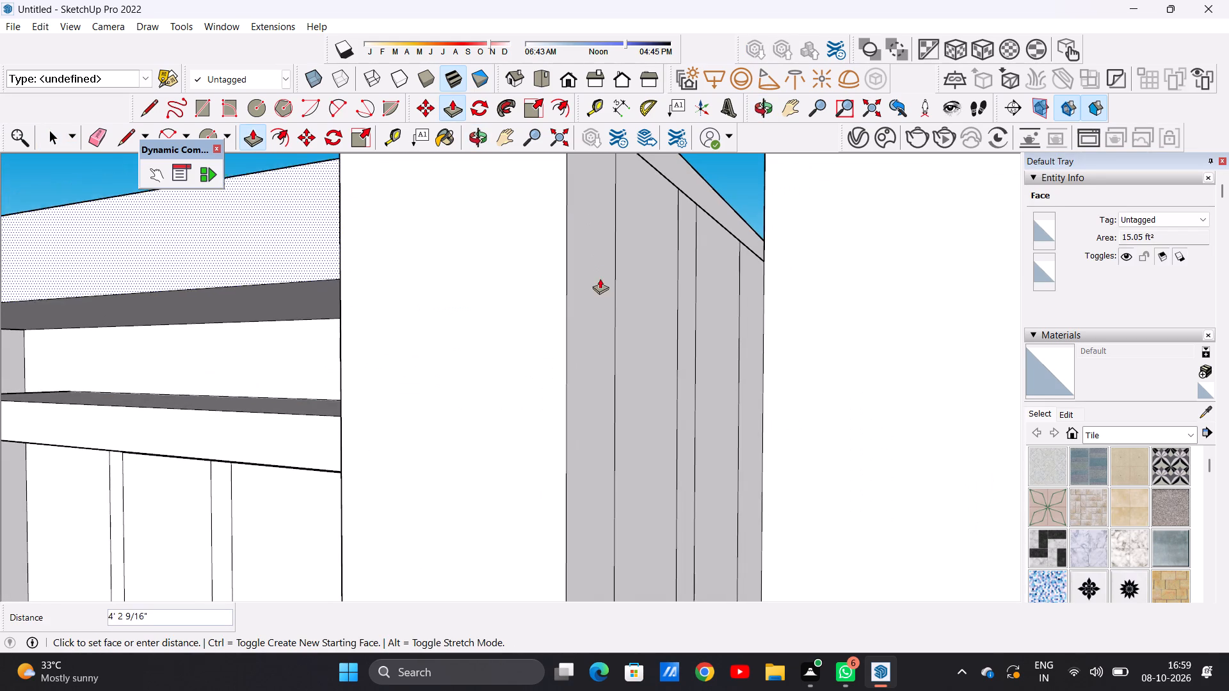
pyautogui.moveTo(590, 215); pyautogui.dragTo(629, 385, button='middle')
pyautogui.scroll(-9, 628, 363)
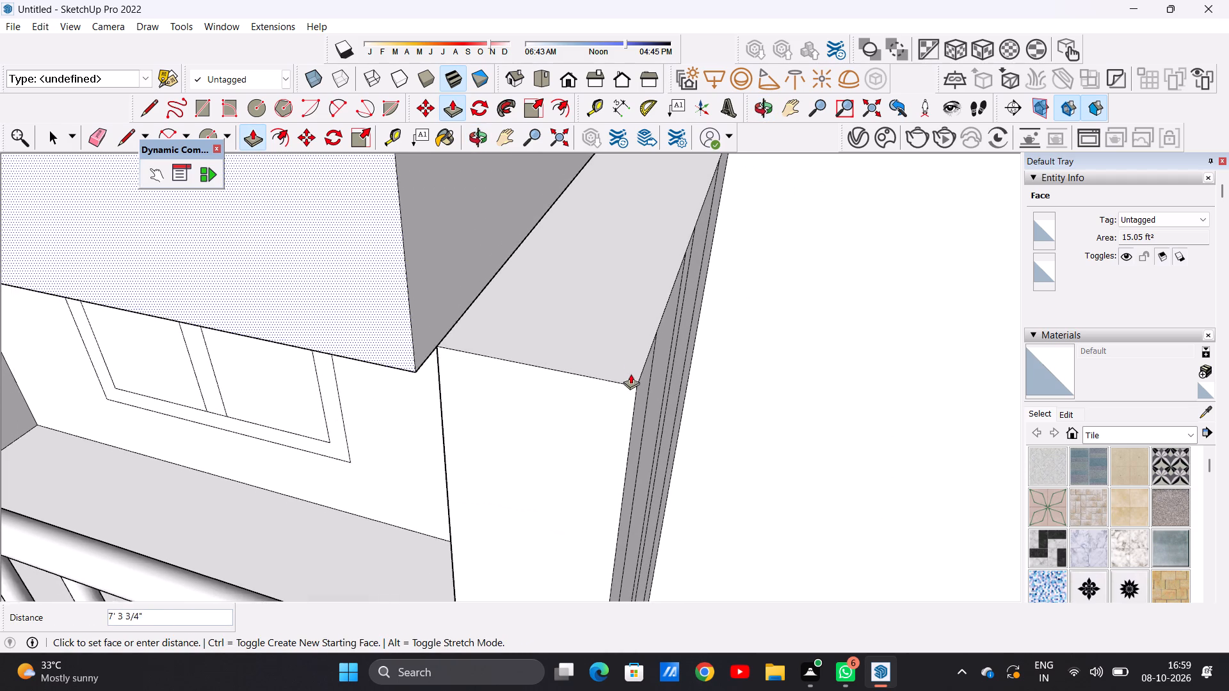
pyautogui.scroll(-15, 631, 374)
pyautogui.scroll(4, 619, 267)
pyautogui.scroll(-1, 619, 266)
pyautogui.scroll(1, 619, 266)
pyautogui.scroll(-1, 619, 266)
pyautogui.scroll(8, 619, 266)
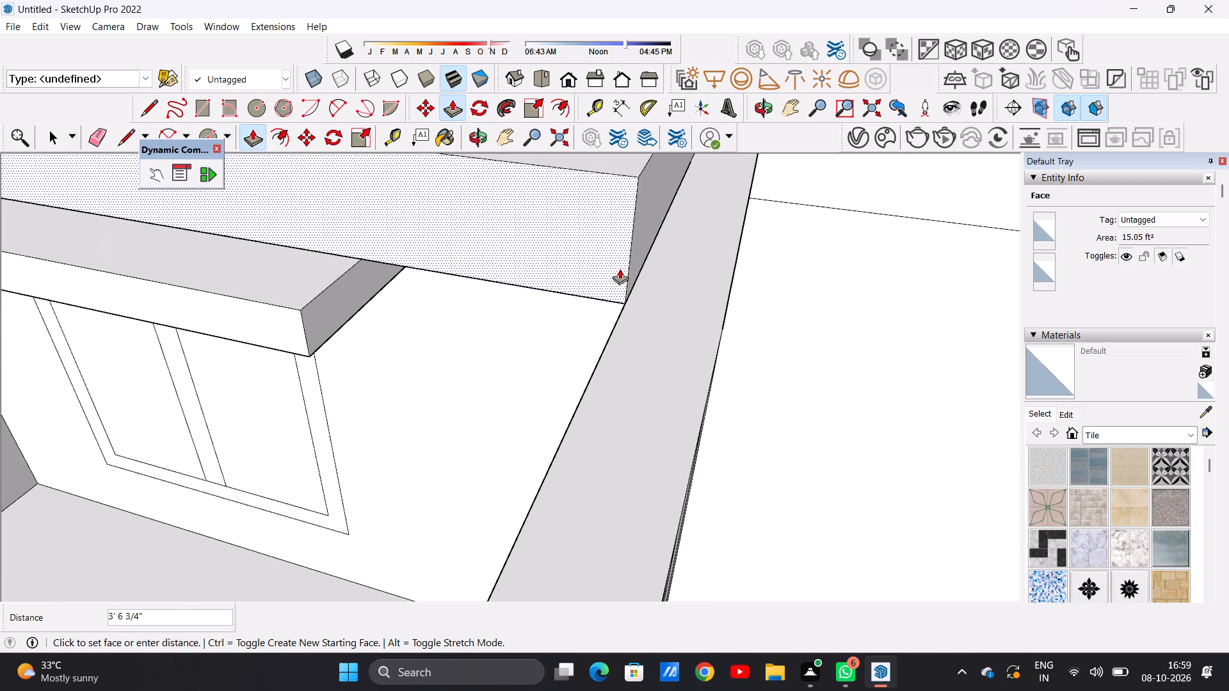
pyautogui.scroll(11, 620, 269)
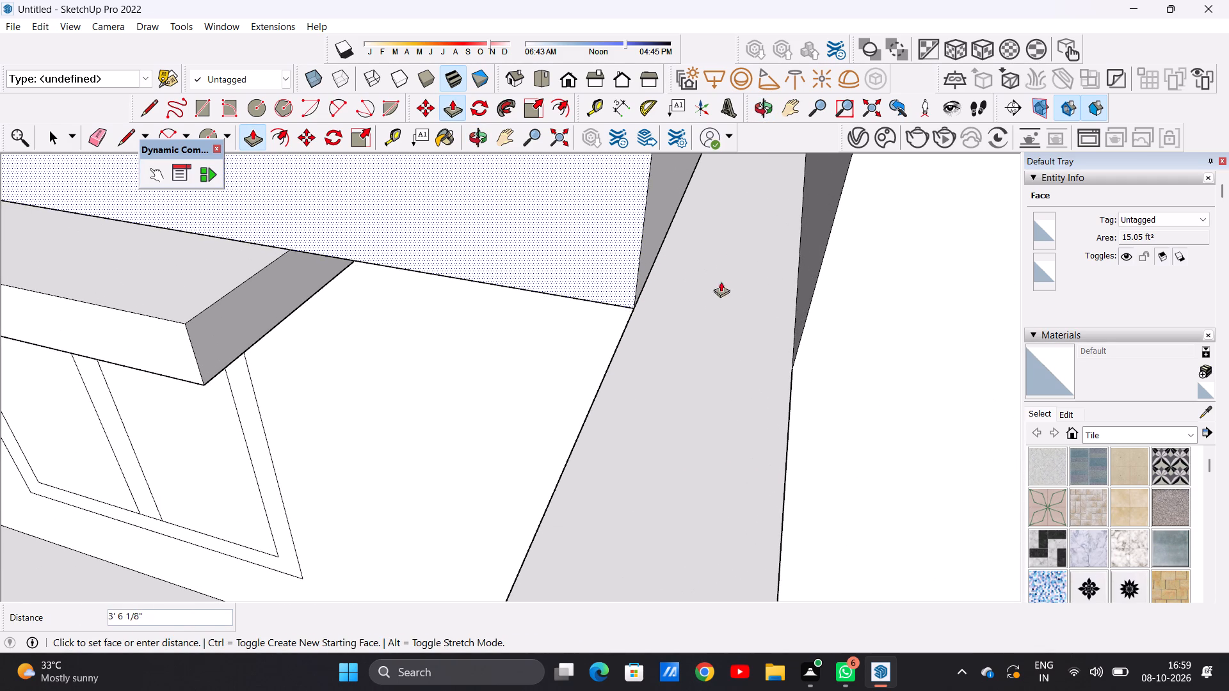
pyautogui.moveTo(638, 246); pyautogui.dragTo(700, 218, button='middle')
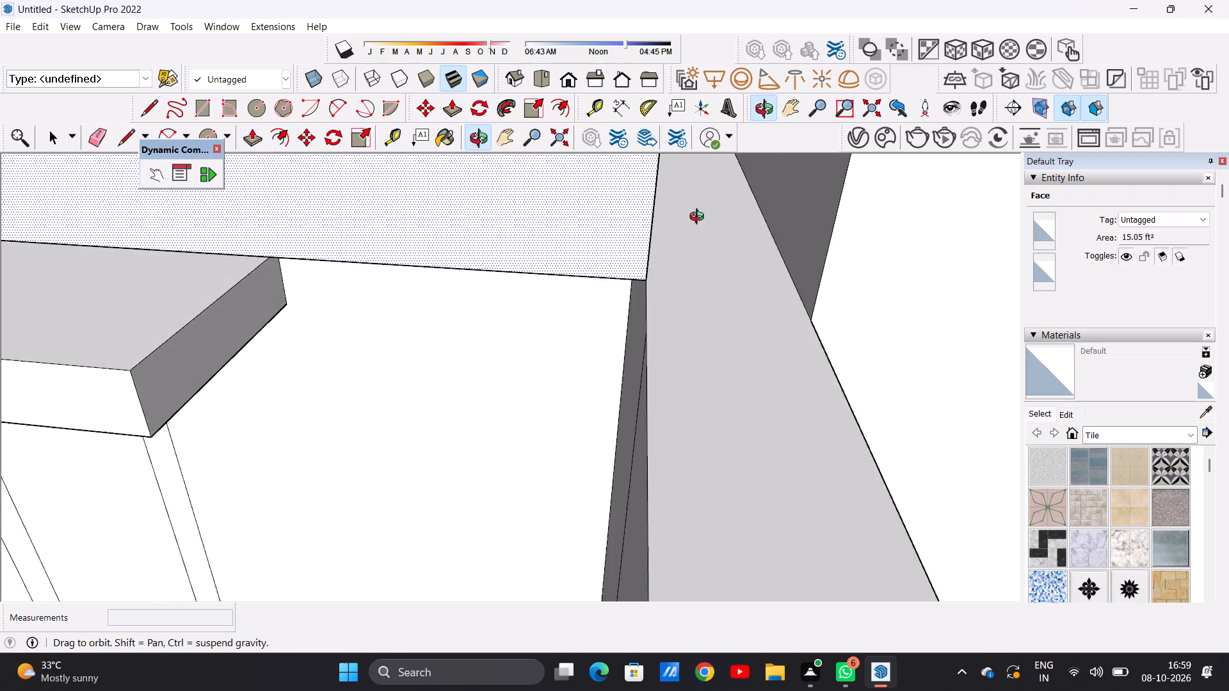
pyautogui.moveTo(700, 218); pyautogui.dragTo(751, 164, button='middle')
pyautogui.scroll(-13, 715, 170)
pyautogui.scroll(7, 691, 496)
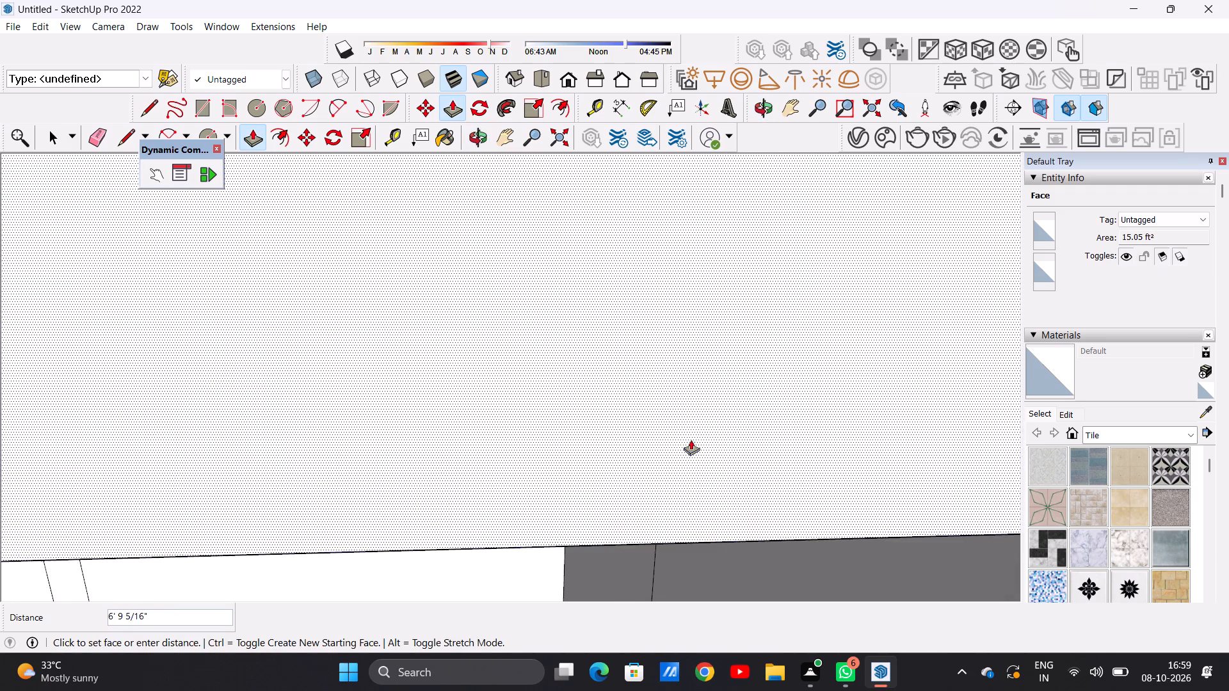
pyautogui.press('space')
# Push/Pull the roof slab's front face out 3' 10 15/16" over the top balcony, up to the vertical line on the side wall.
pyautogui.scroll(-7, 693, 481)
pyautogui.moveTo(695, 460); pyautogui.dragTo(732, 395, button='middle')
pyautogui.moveTo(643, 349); pyautogui.dragTo(741, 331, button='middle')
pyautogui.scroll(3, 742, 330)
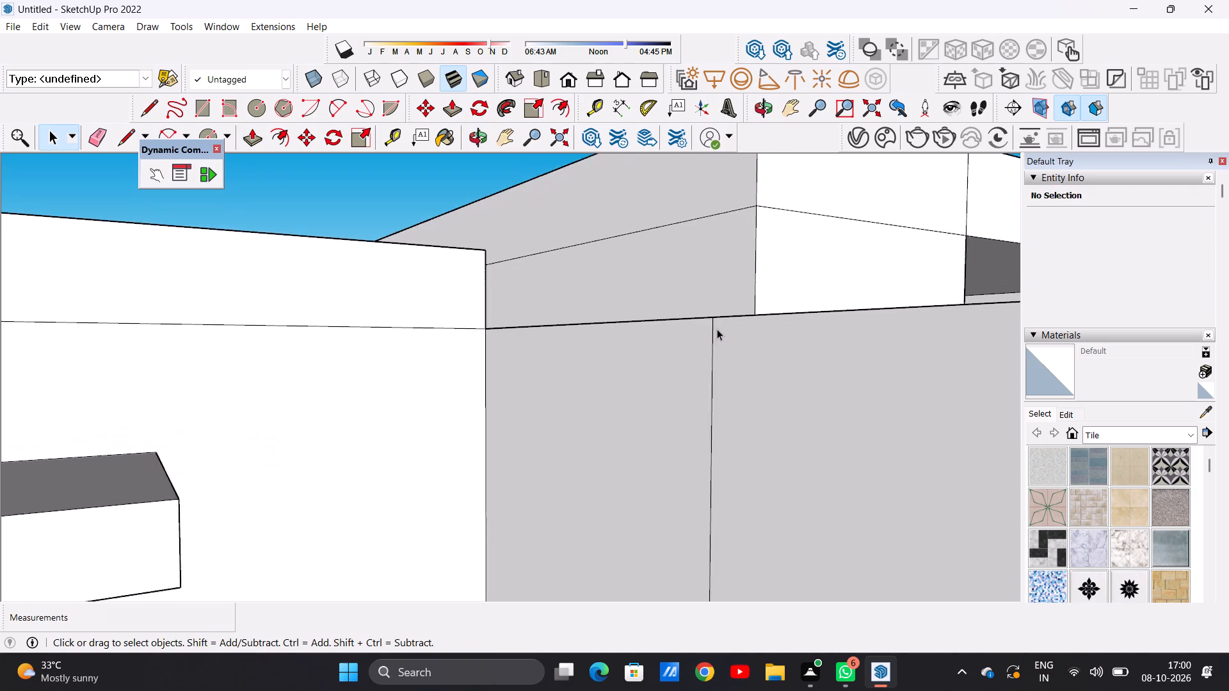
pyautogui.scroll(3, 717, 329)
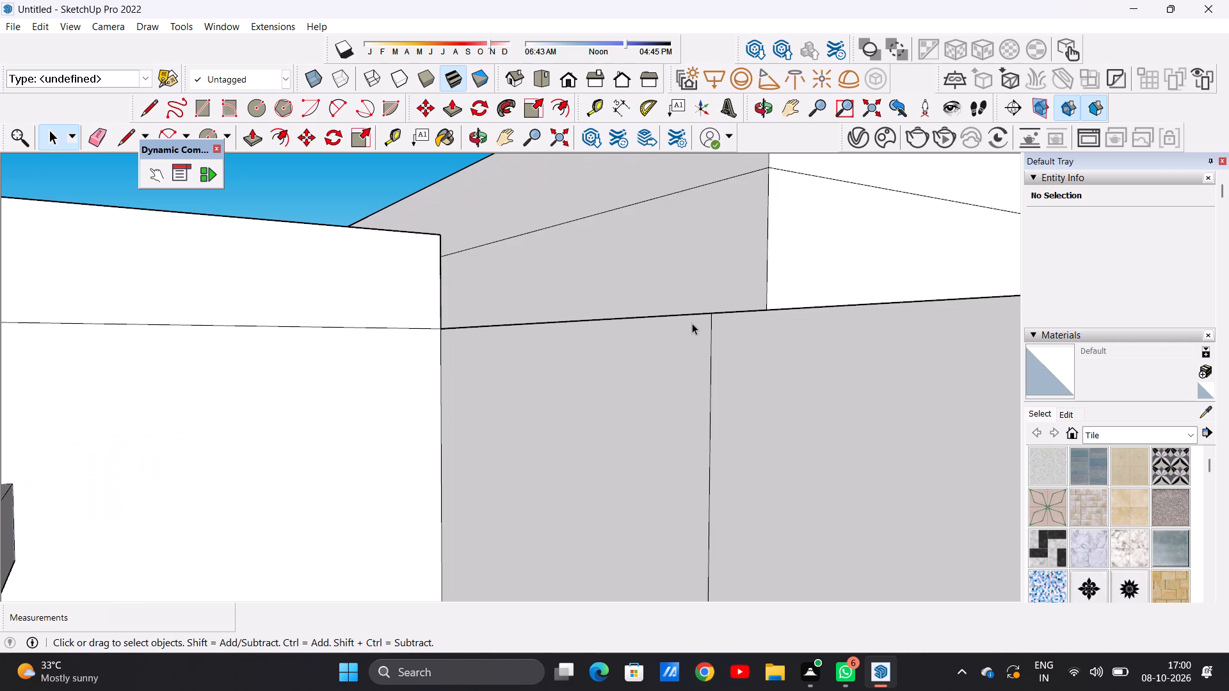
pyautogui.press('p')
pyautogui.click(433, 309)
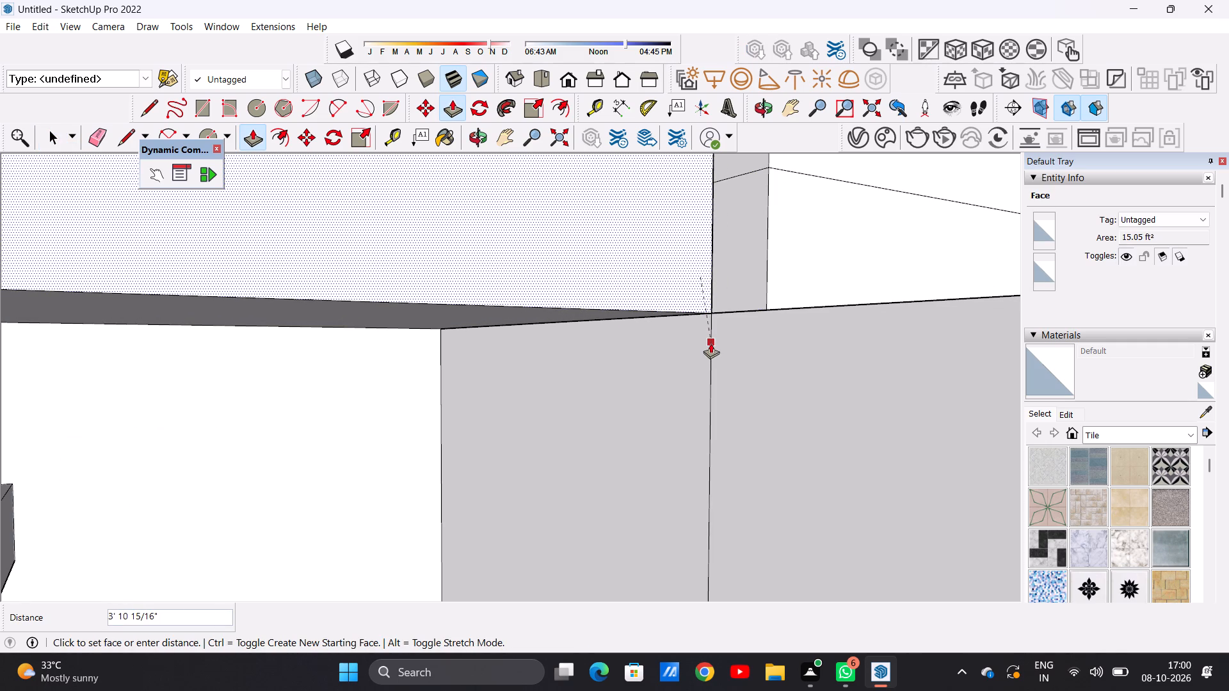
pyautogui.click(710, 315)
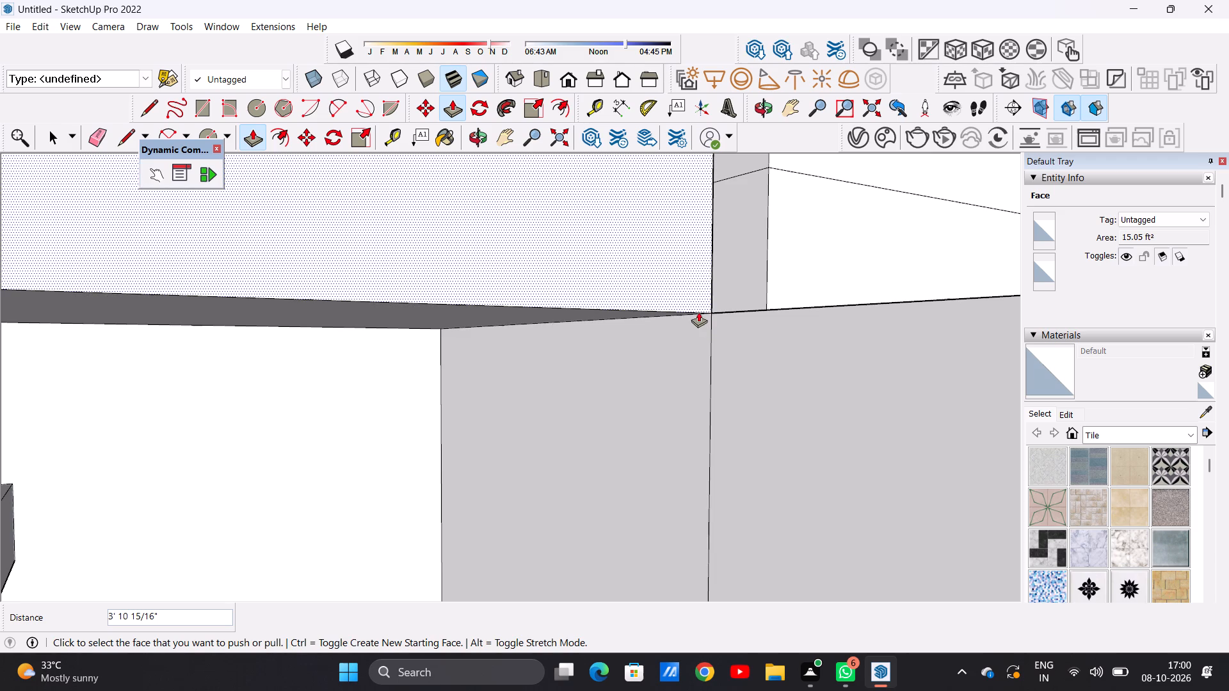
pyautogui.press('space')
# Examine the side block's extended roof slab and its underside above the top balcony from several angles.
pyautogui.scroll(-20, 349, 572)
pyautogui.scroll(-6, 349, 572)
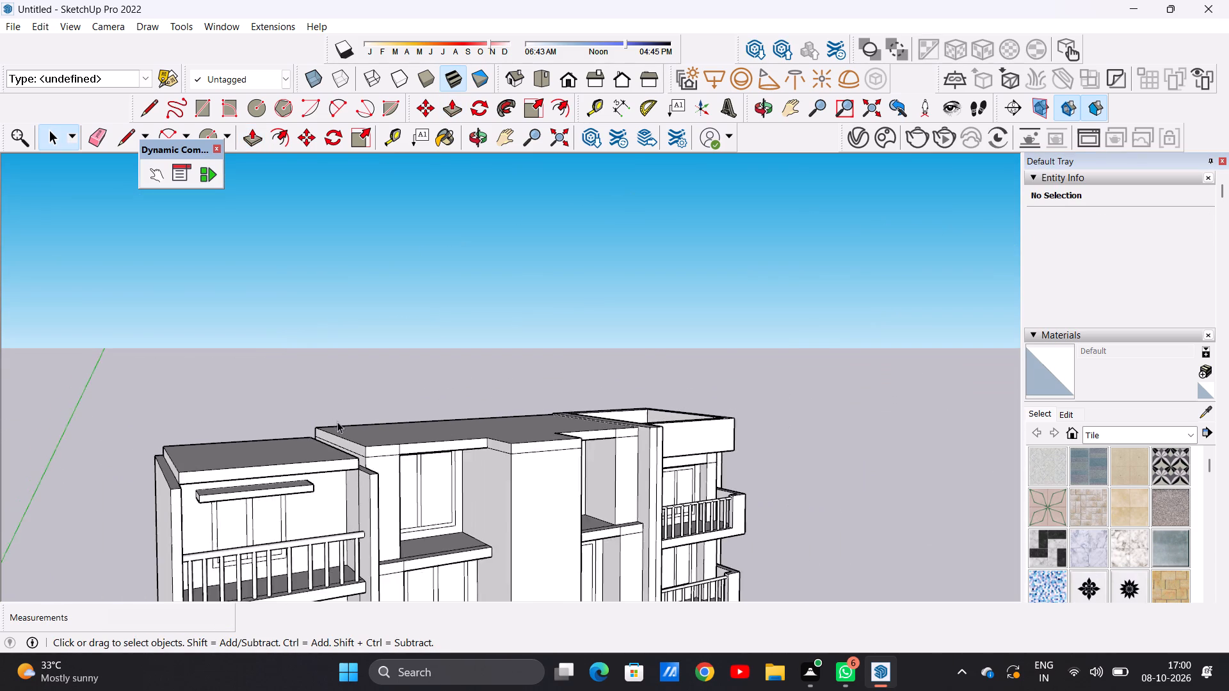
pyautogui.scroll(-4, 337, 422)
pyautogui.moveTo(325, 511); pyautogui.dragTo(225, 496, button='middle')
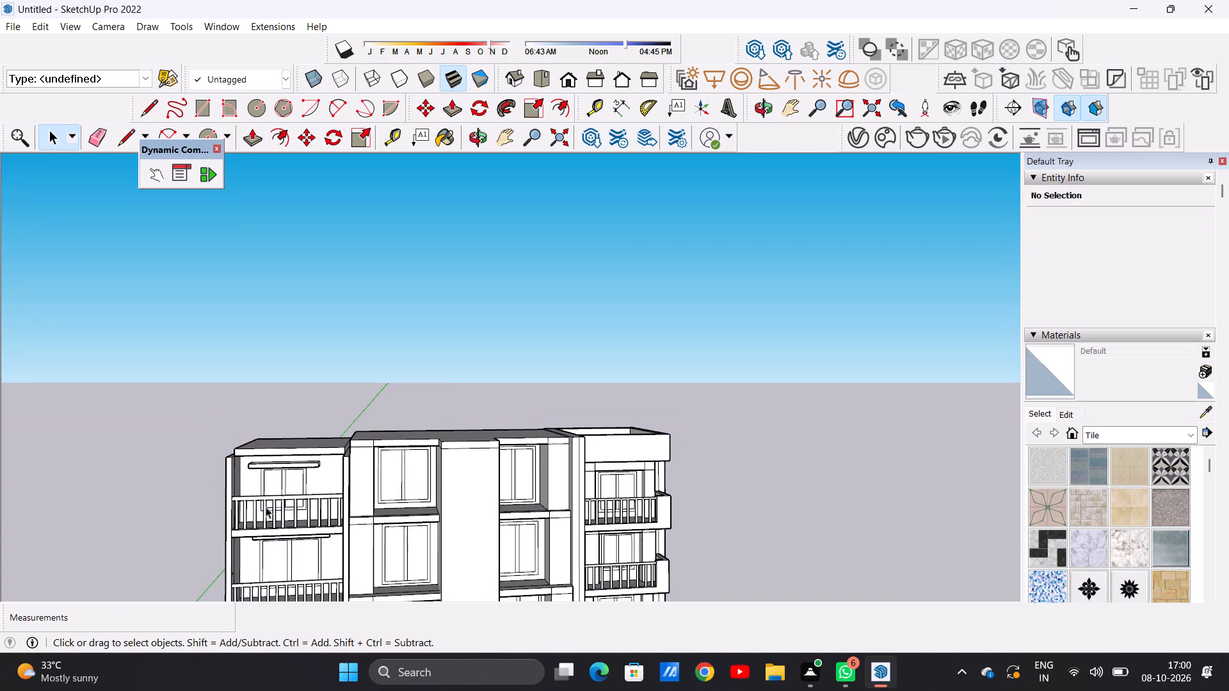
pyautogui.scroll(6, 266, 509)
pyautogui.moveTo(245, 502); pyautogui.dragTo(460, 532, button='middle')
pyautogui.moveTo(346, 479); pyautogui.dragTo(324, 483, button='middle')
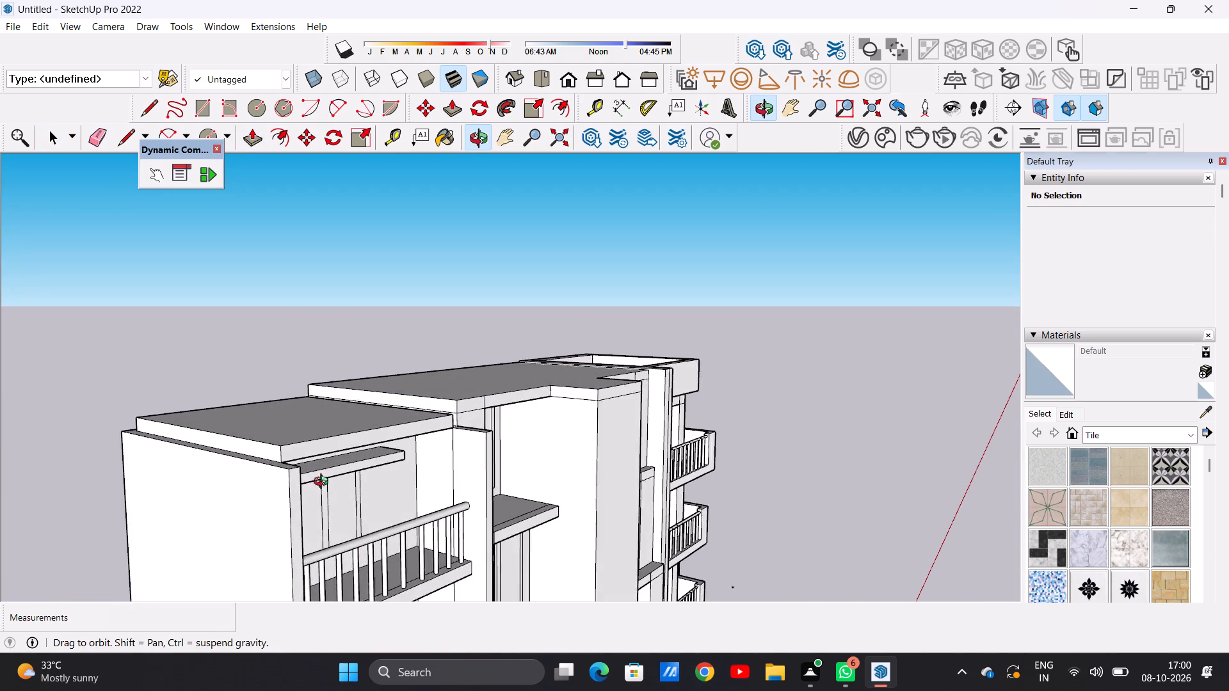
pyautogui.moveTo(324, 483); pyautogui.dragTo(26, 510, button='middle')
pyautogui.scroll(13, 167, 359)
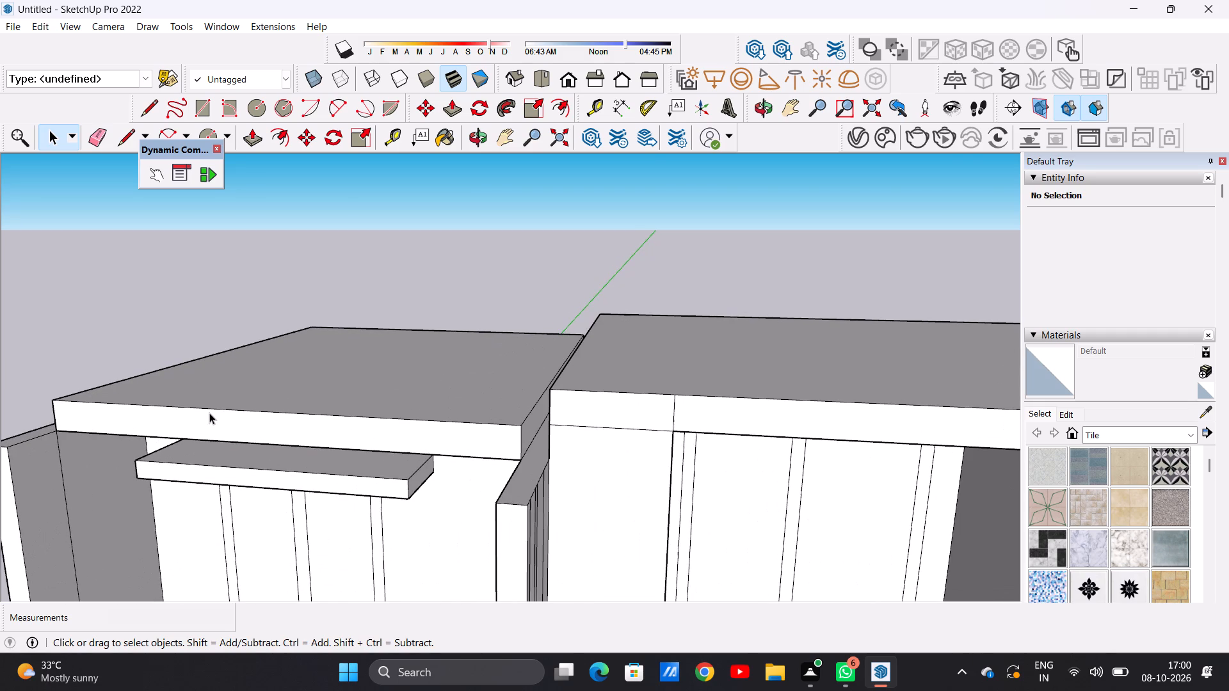
pyautogui.moveTo(214, 479); pyautogui.dragTo(541, 355, button='middle')
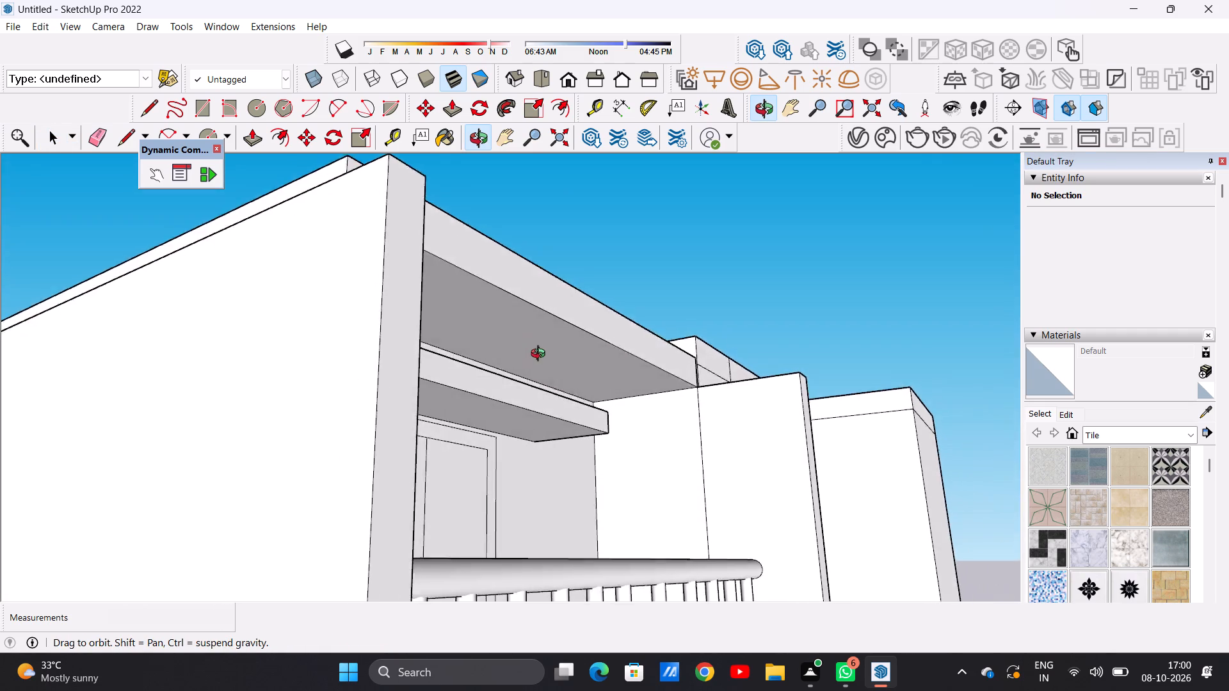
# Push/Pull the front face of the sunshade ledge above the top balcony's door back toward the wall.
pyautogui.moveTo(541, 355); pyautogui.dragTo(524, 422, button='middle')
pyautogui.scroll(11, 456, 516)
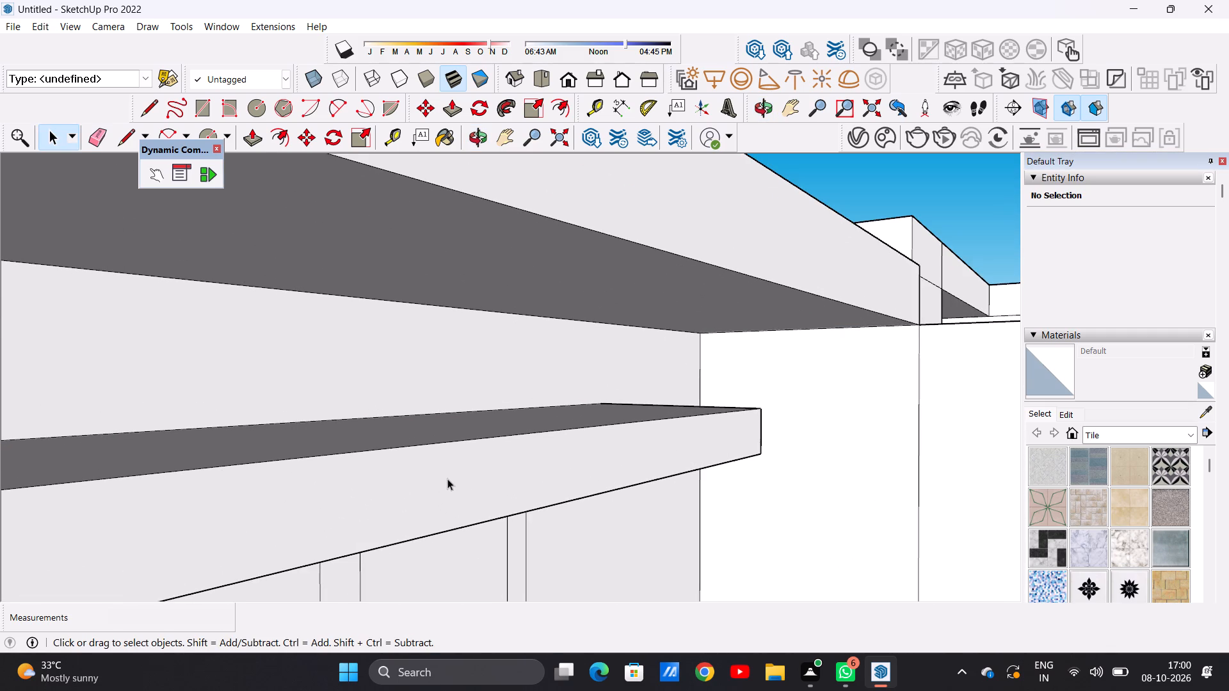
pyautogui.press('p')
pyautogui.click(435, 482)
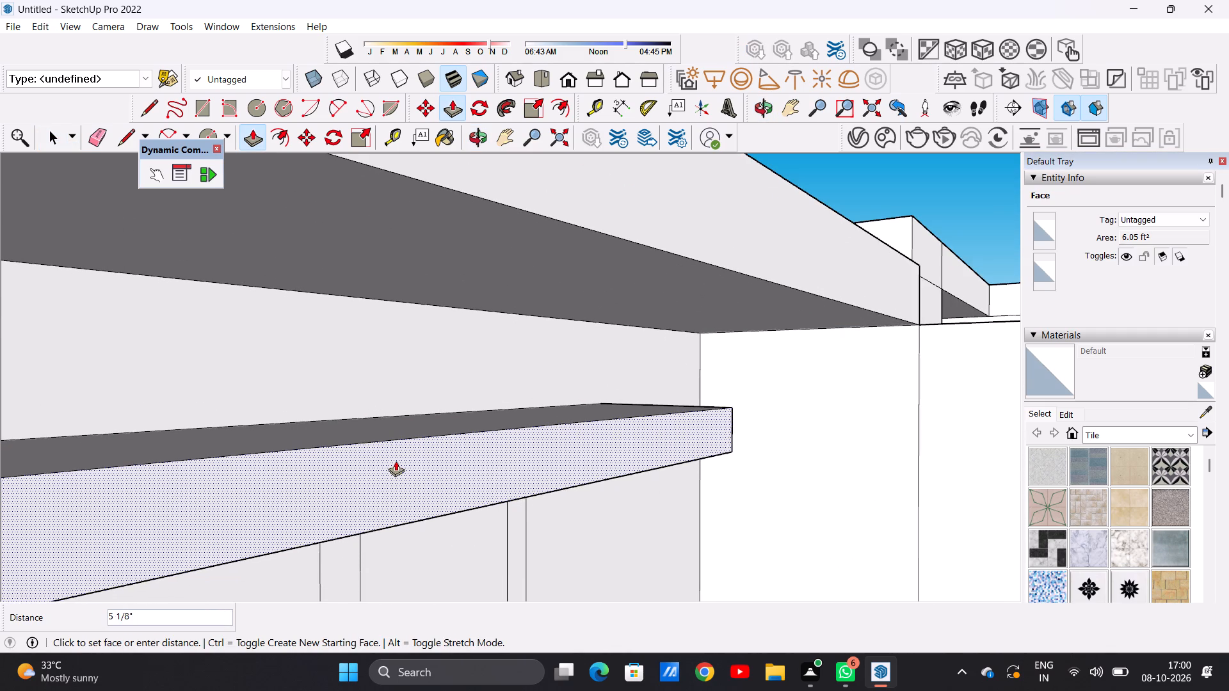
pyautogui.click(362, 456)
pyautogui.press('space')
# Examine the full front facade, comparing the side block with the central block and the opposite balcony block.
pyautogui.scroll(-4, 396, 537)
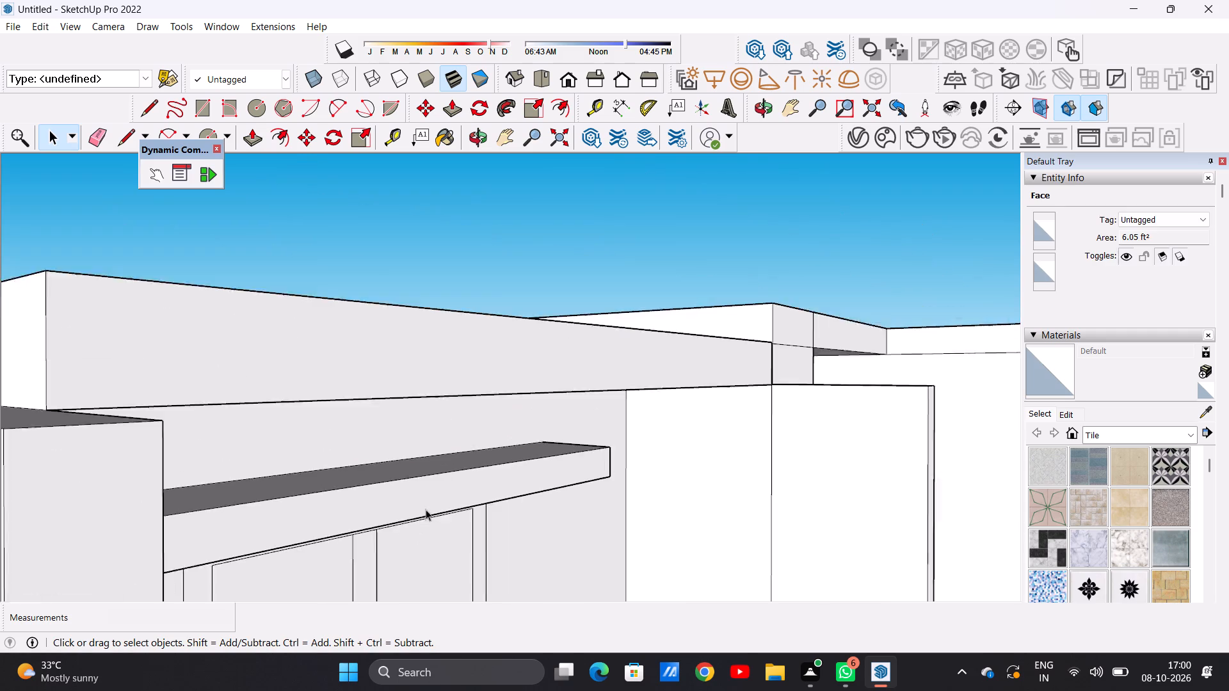
pyautogui.scroll(-14, 426, 509)
pyautogui.moveTo(442, 517); pyautogui.dragTo(220, 523, button='middle')
pyautogui.scroll(-6, 256, 530)
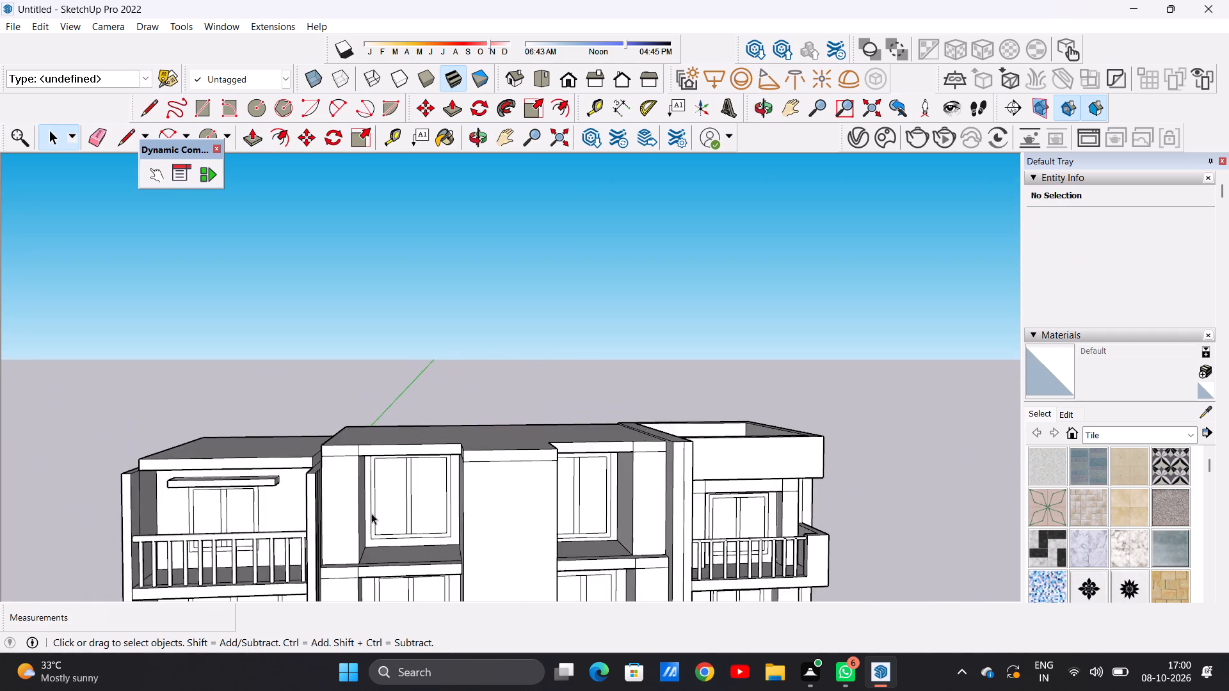
pyautogui.scroll(-16, 371, 513)
pyautogui.scroll(-7, 344, 557)
pyautogui.scroll(1, 354, 541)
pyautogui.scroll(-1, 354, 543)
pyautogui.scroll(7, 354, 546)
pyautogui.scroll(-1, 349, 567)
pyautogui.scroll(17, 349, 567)
pyautogui.scroll(-6, 363, 454)
pyautogui.moveTo(373, 399); pyautogui.dragTo(325, 362, button='middle')
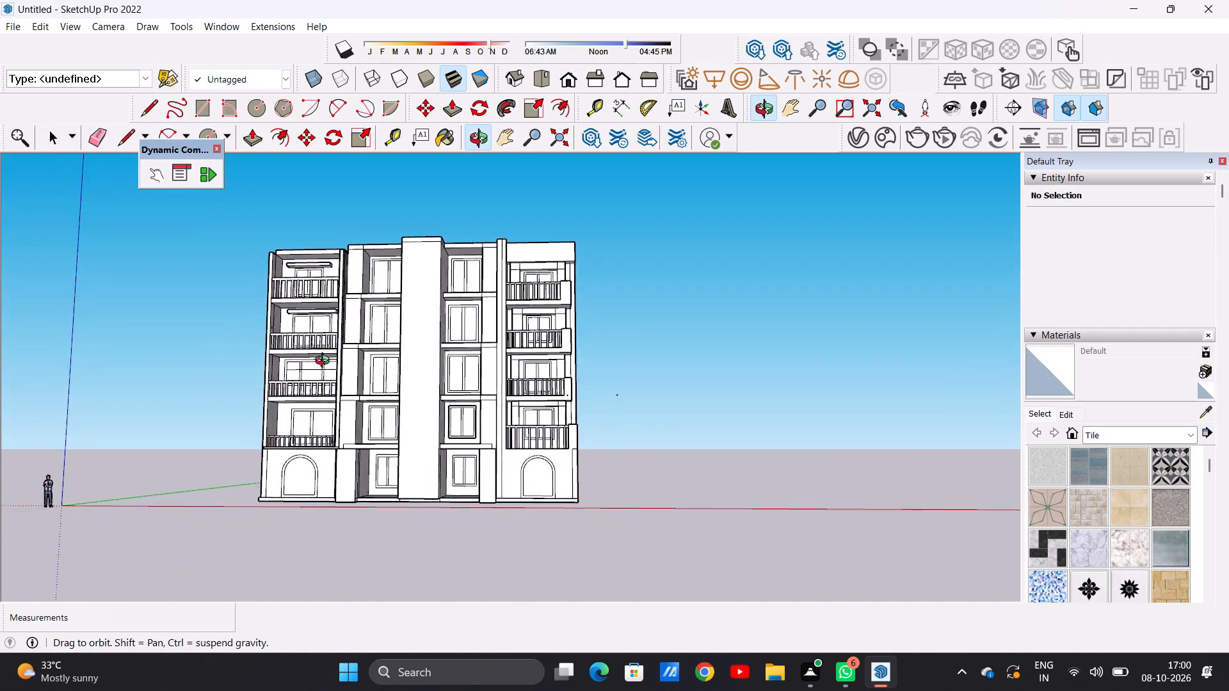
pyautogui.moveTo(325, 362); pyautogui.dragTo(355, 408, button='middle')
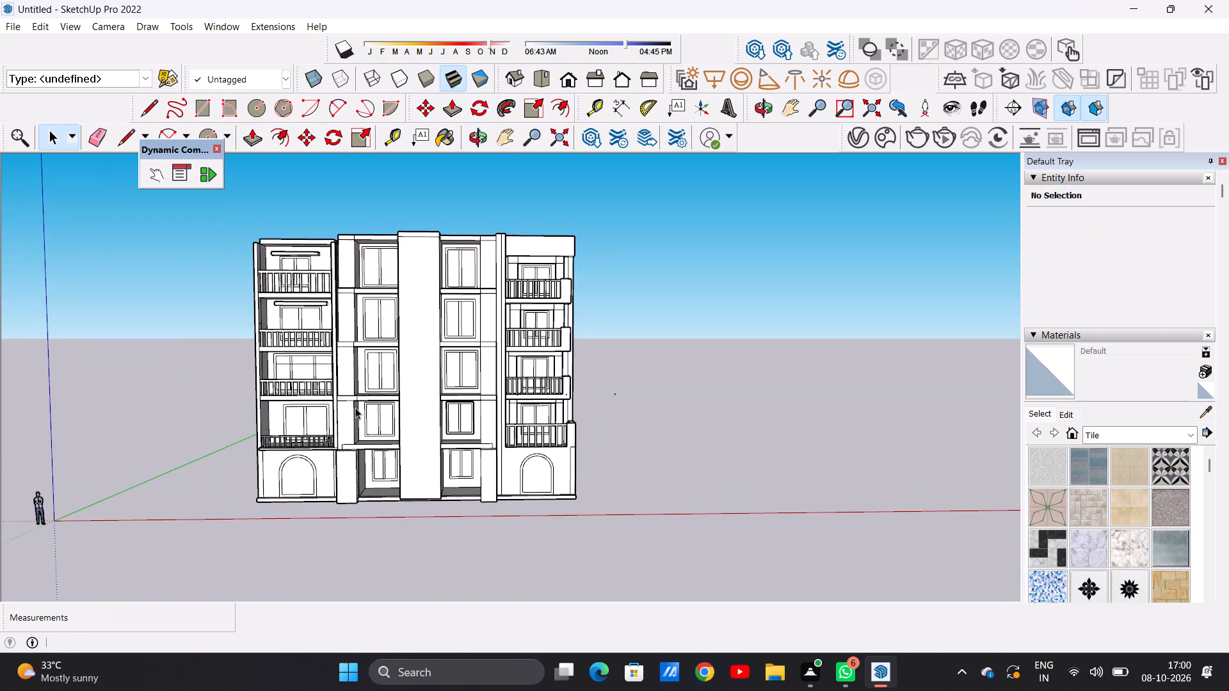
pyautogui.scroll(-10, 375, 428)
pyautogui.scroll(18, 360, 387)
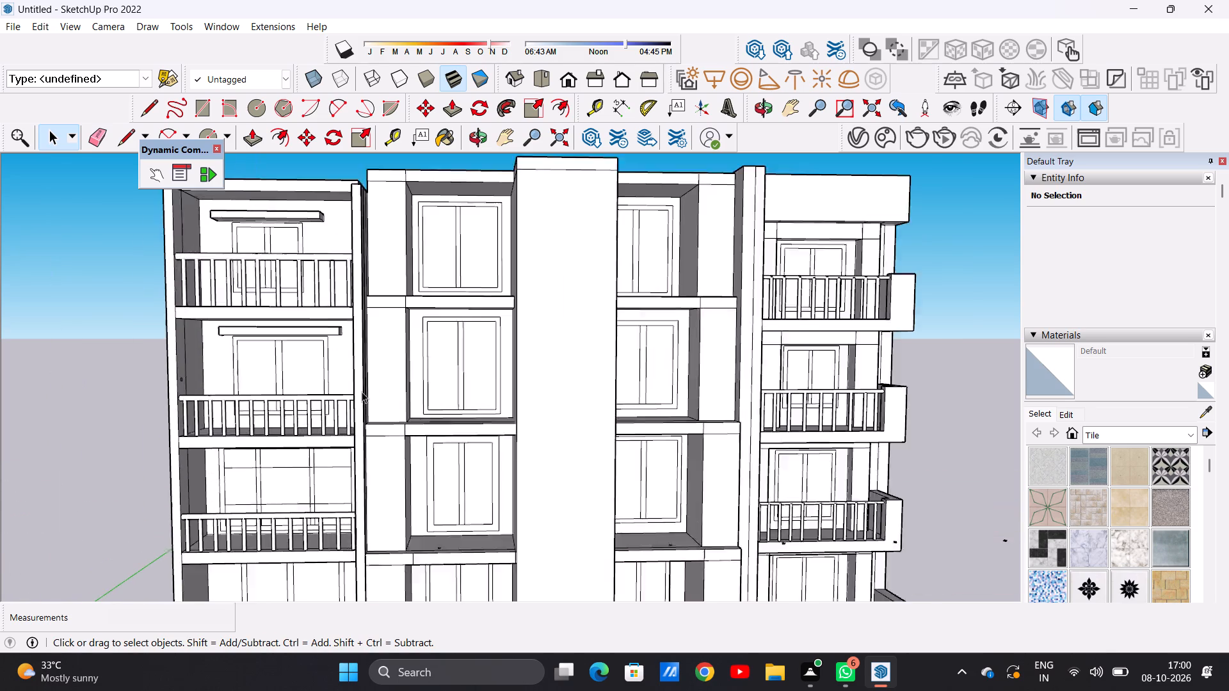
pyautogui.scroll(1, 362, 392)
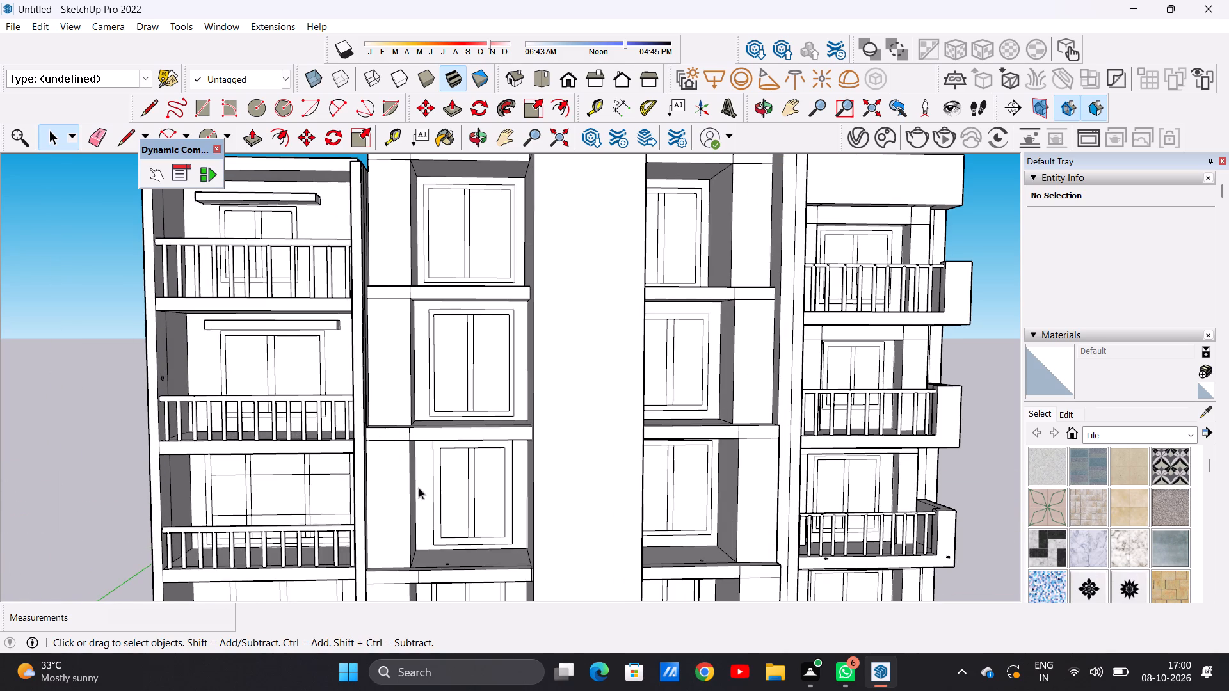
pyautogui.scroll(-6, 298, 356)
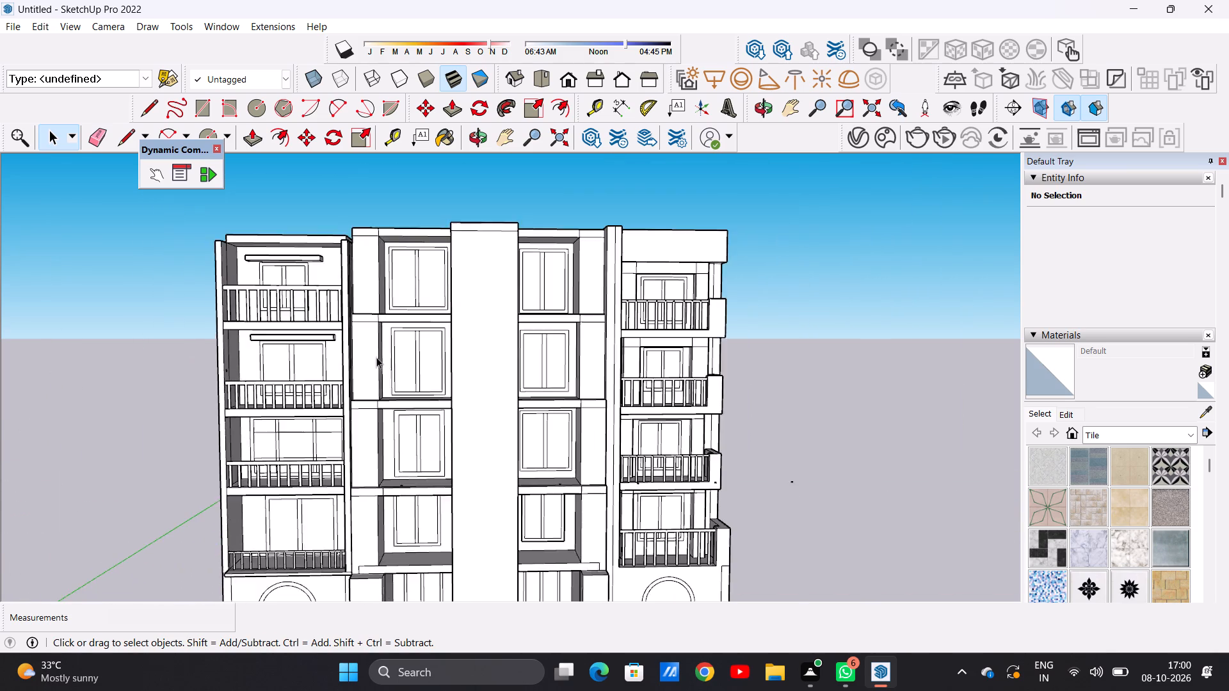
pyautogui.scroll(-5, 376, 357)
# Push/Pull the top face of the side block's surrounding walls up about 1' to the roof slab level, and up a further 10'.
pyautogui.moveTo(344, 305); pyautogui.dragTo(318, 420, button='middle')
pyautogui.scroll(7, 325, 285)
pyautogui.moveTo(307, 274); pyautogui.dragTo(409, 360, button='middle')
pyautogui.scroll(3, 409, 360)
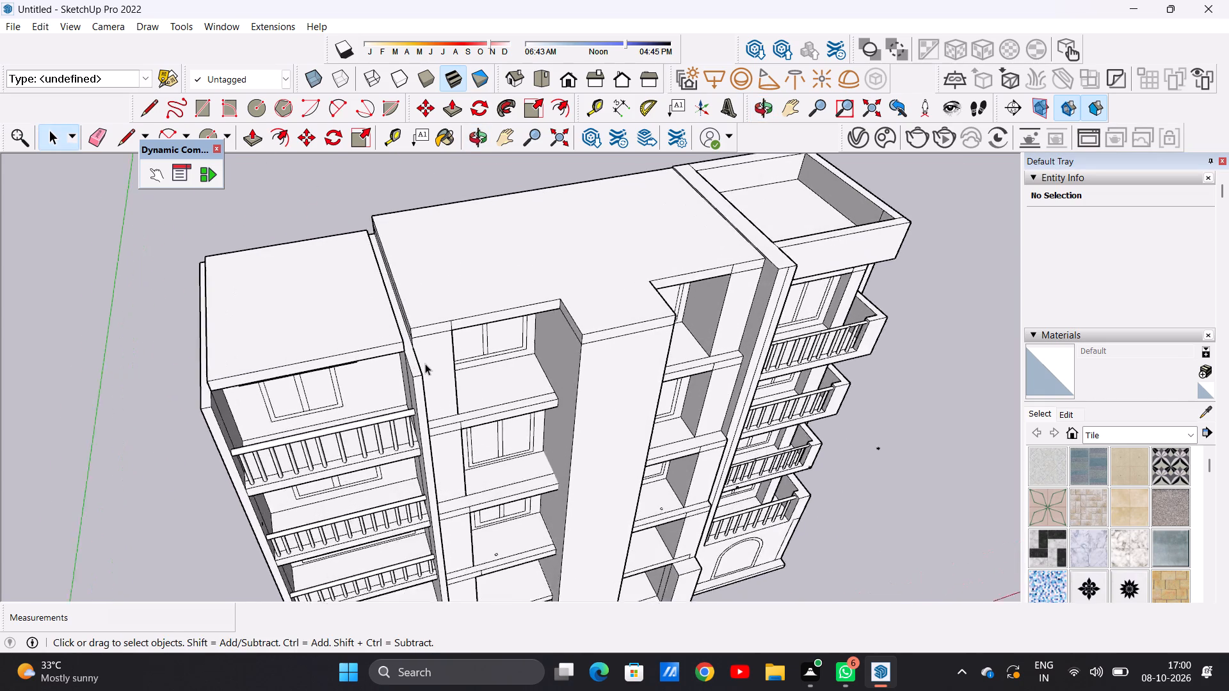
pyautogui.scroll(9, 425, 363)
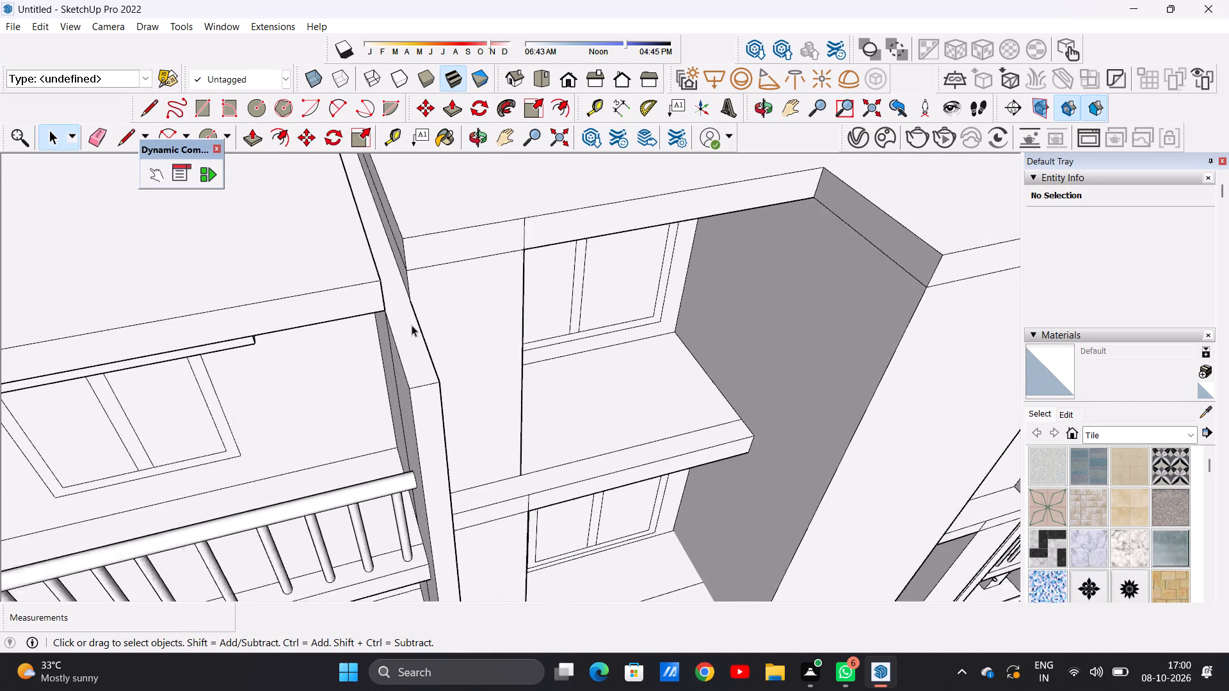
pyautogui.scroll(1, 412, 325)
pyautogui.press('p')
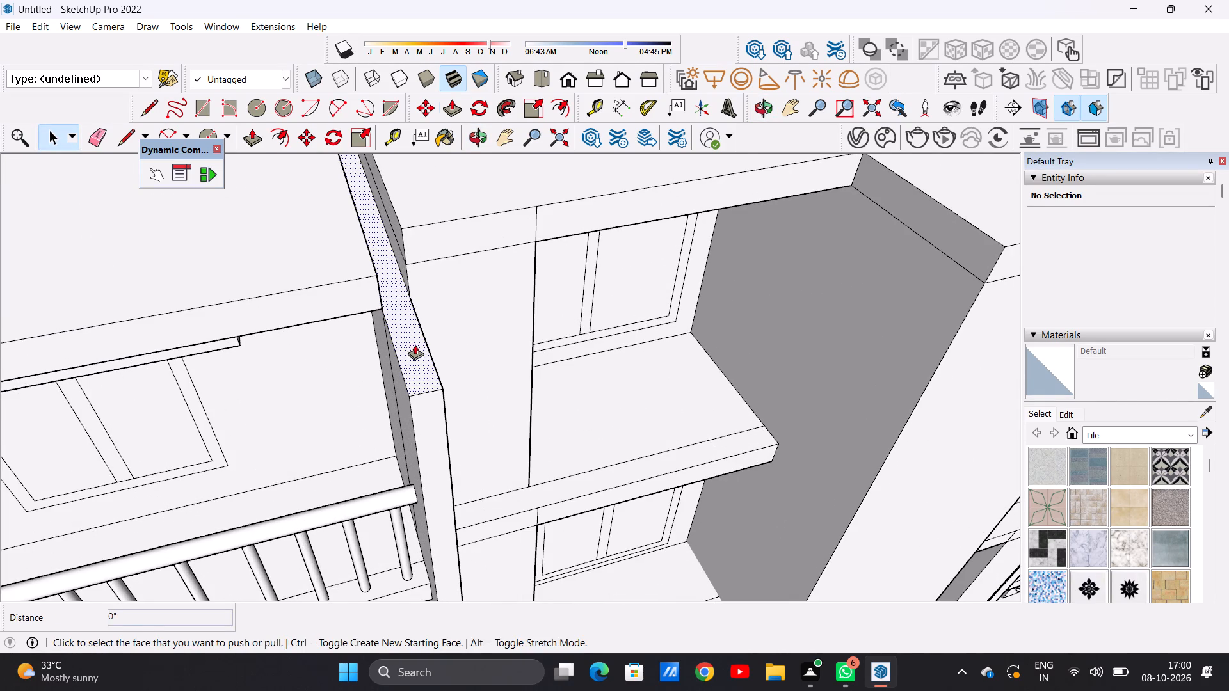
pyautogui.click(415, 344)
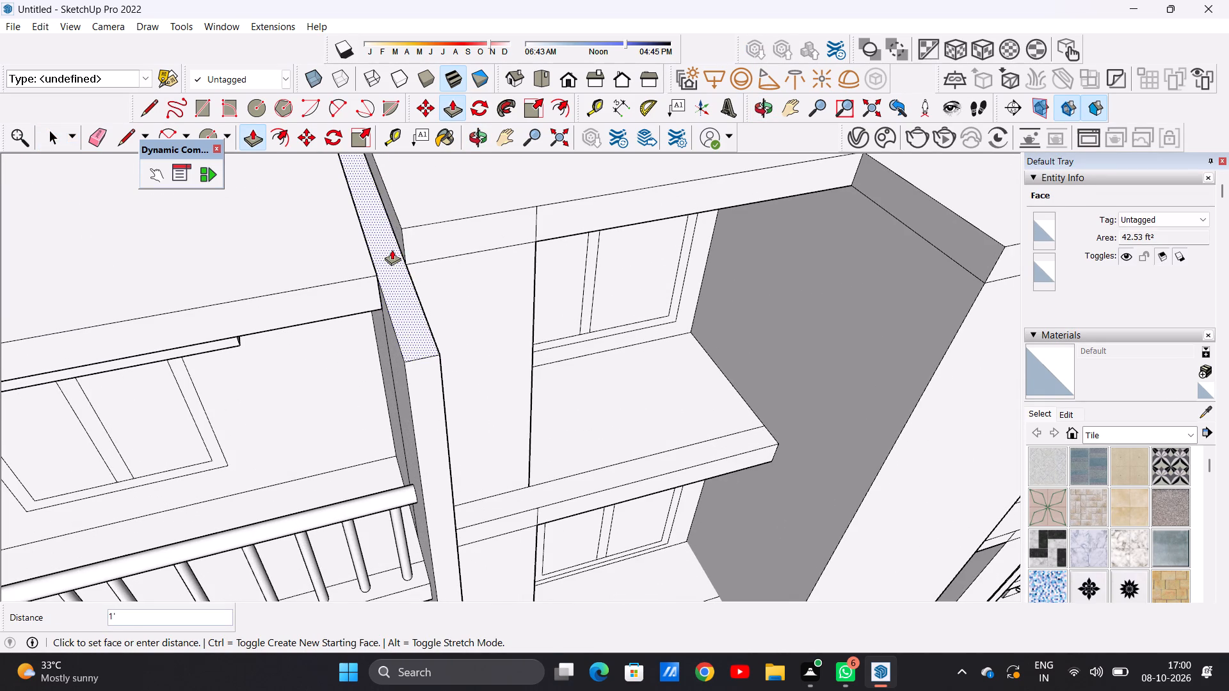
pyautogui.click(392, 250)
pyautogui.click(398, 276)
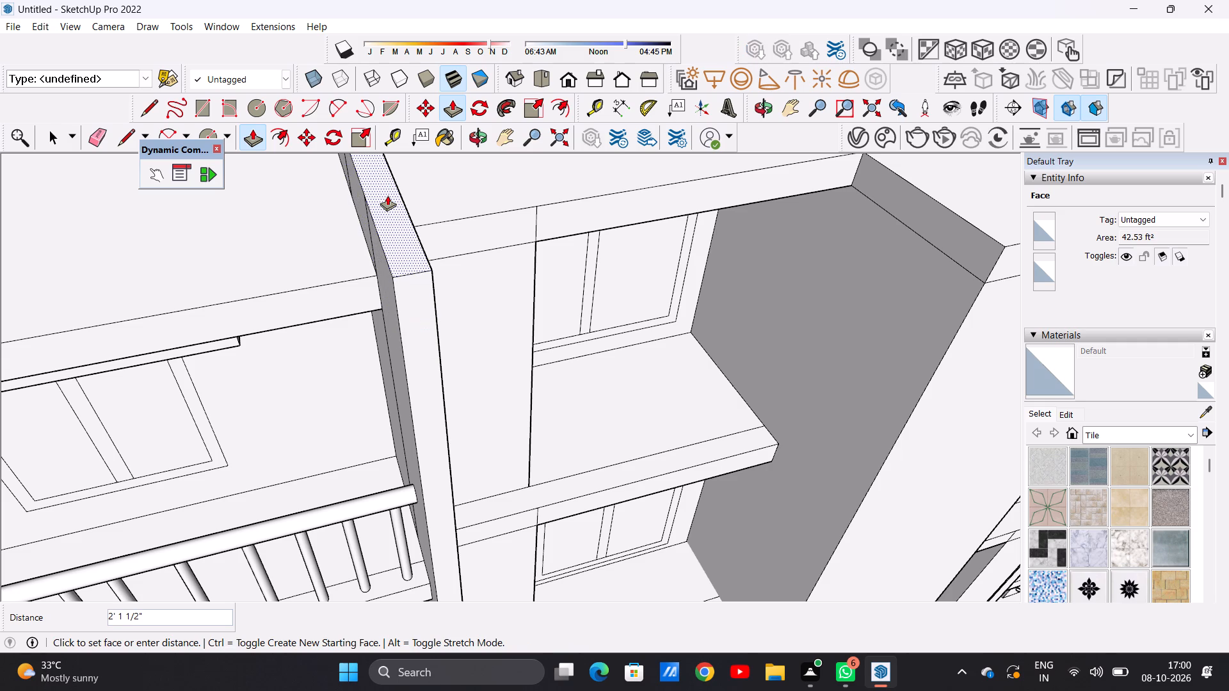
pyautogui.write("10'")
pyautogui.press('Return')
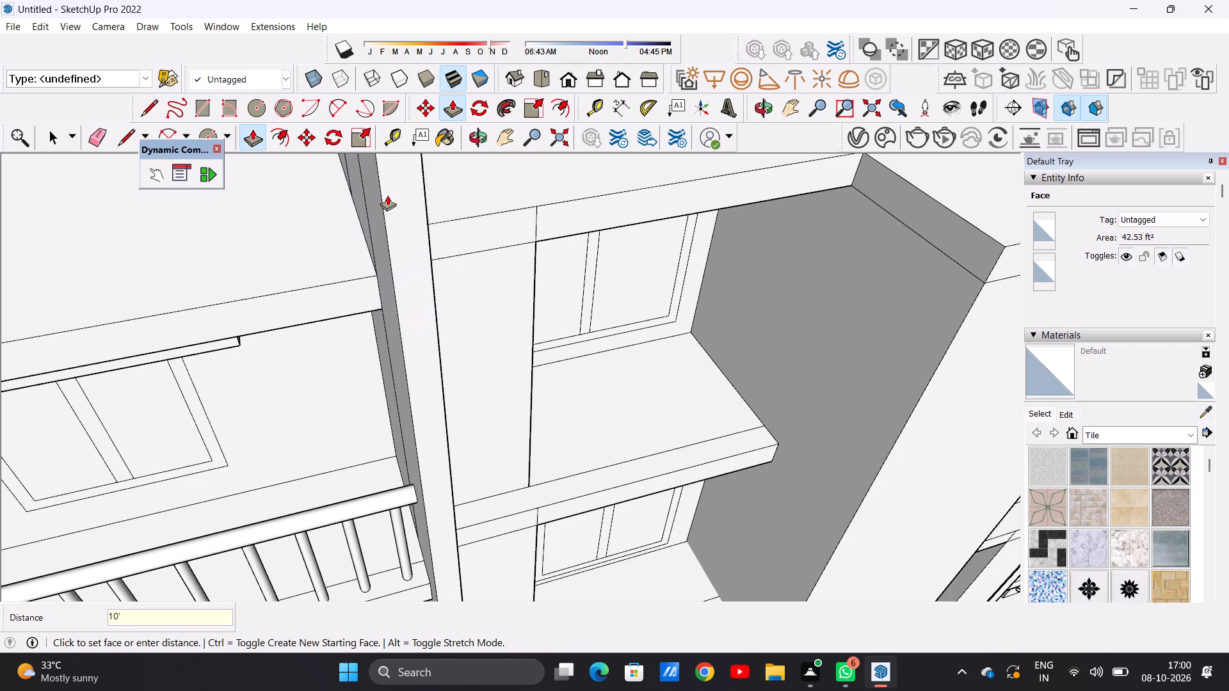
pyautogui.press('space')
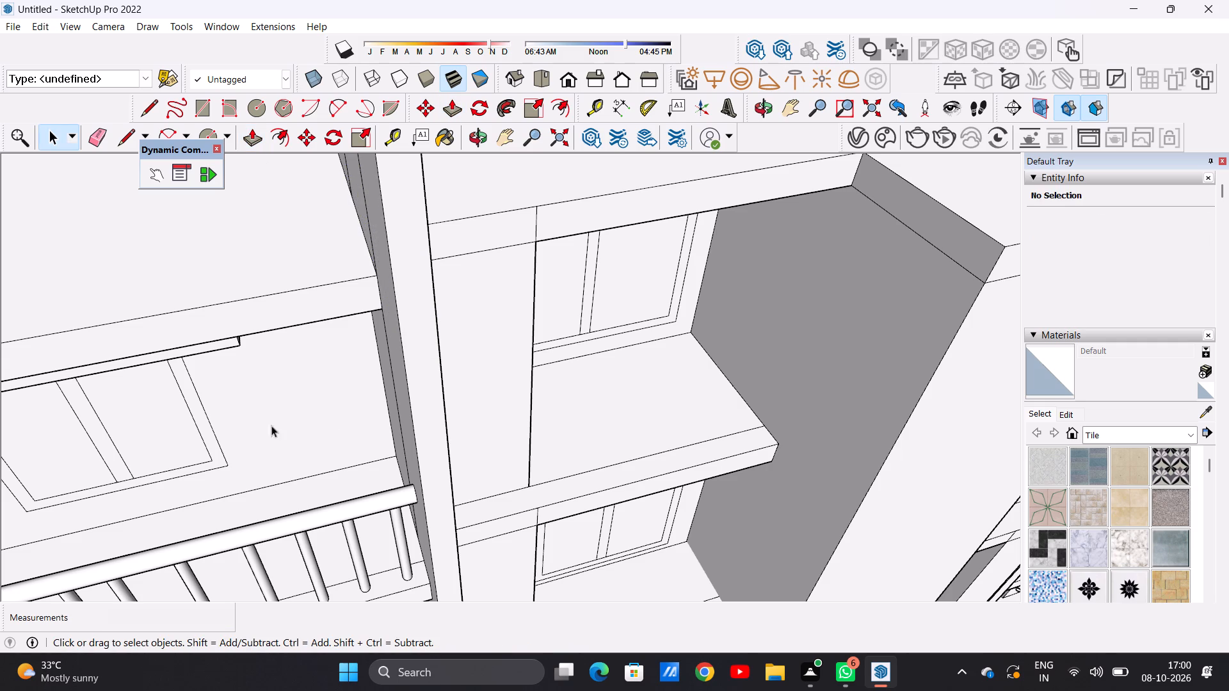
# Examine the side block's raised walls against the central and opposite roofs from the front and from above.
pyautogui.scroll(-17, 377, 436)
pyautogui.moveTo(365, 436); pyautogui.dragTo(302, 254, button='middle')
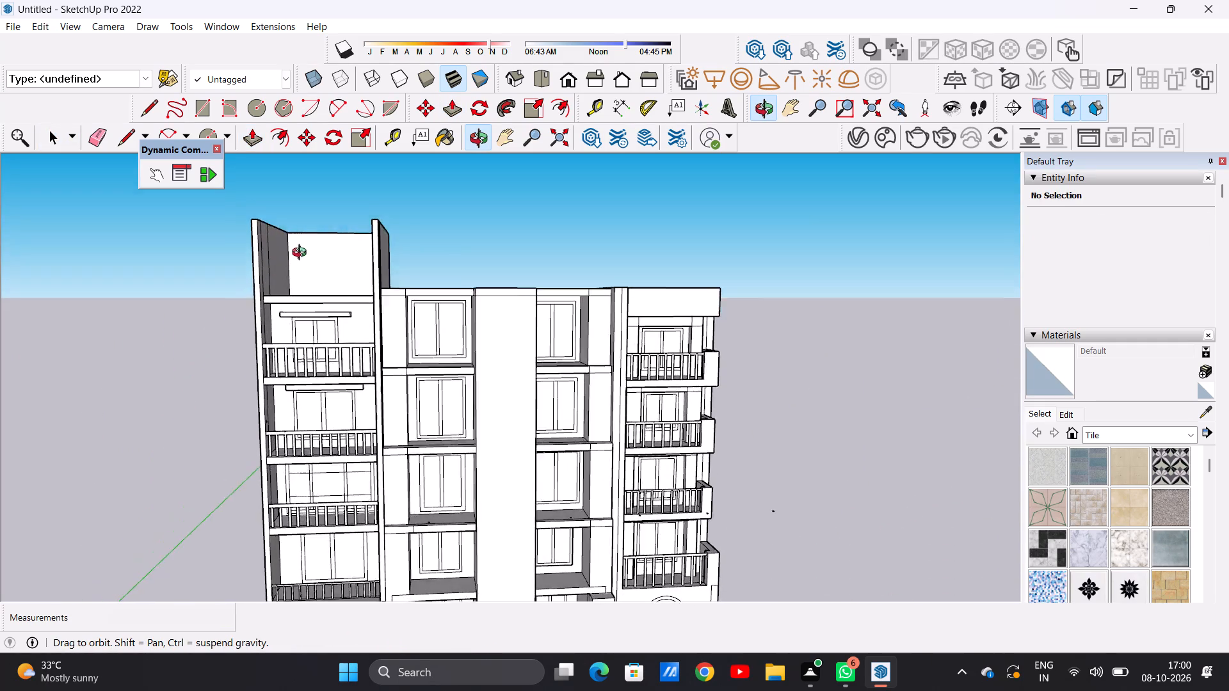
pyautogui.moveTo(302, 254); pyautogui.dragTo(284, 293, button='middle')
pyautogui.scroll(-3, 284, 331)
pyautogui.scroll(5, 433, 258)
pyautogui.scroll(-2, 415, 287)
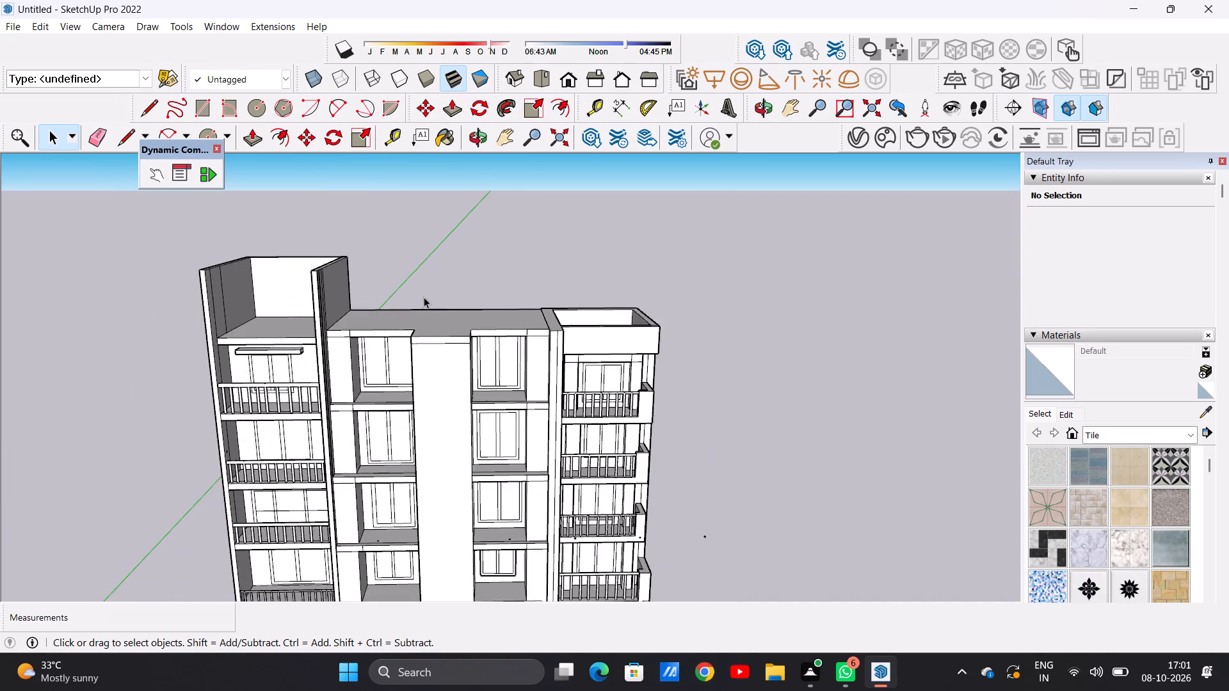
pyautogui.scroll(-4, 424, 297)
pyautogui.moveTo(424, 345); pyautogui.dragTo(430, 454, button='middle')
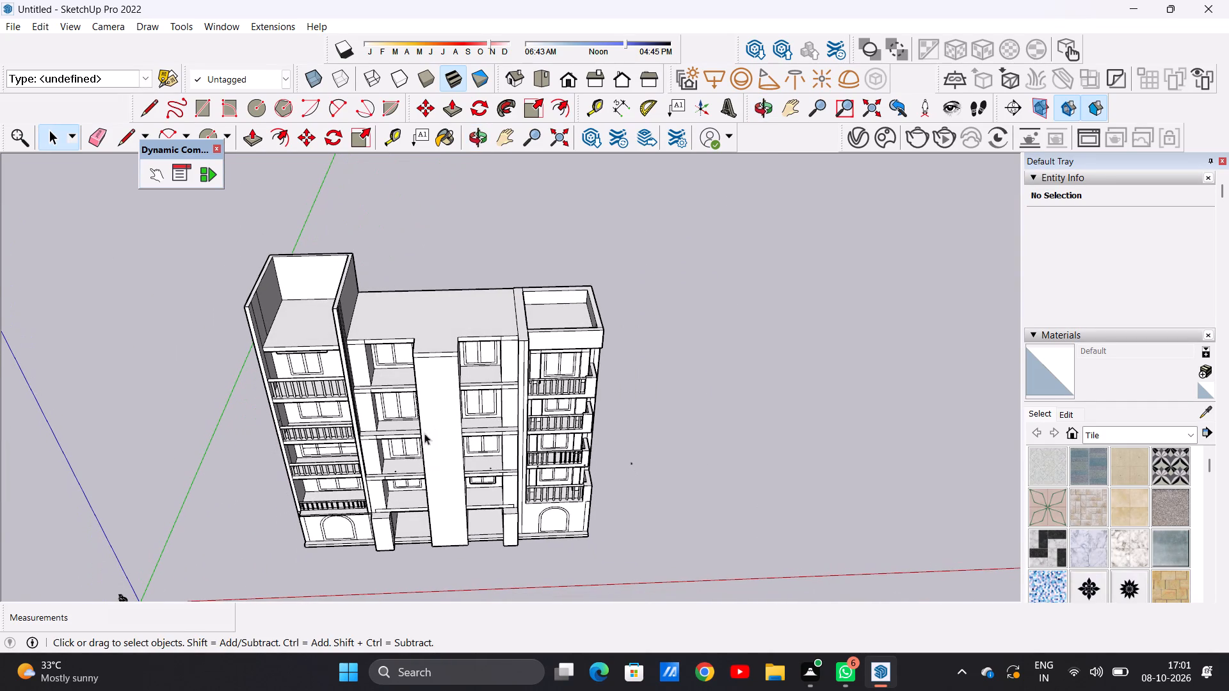
pyautogui.moveTo(433, 323); pyautogui.dragTo(426, 404, button='middle')
# Draw a line about 8' 3" long between the central roof's two inner corners, separating the projecting front bay from the main roof.
pyautogui.scroll(5, 431, 353)
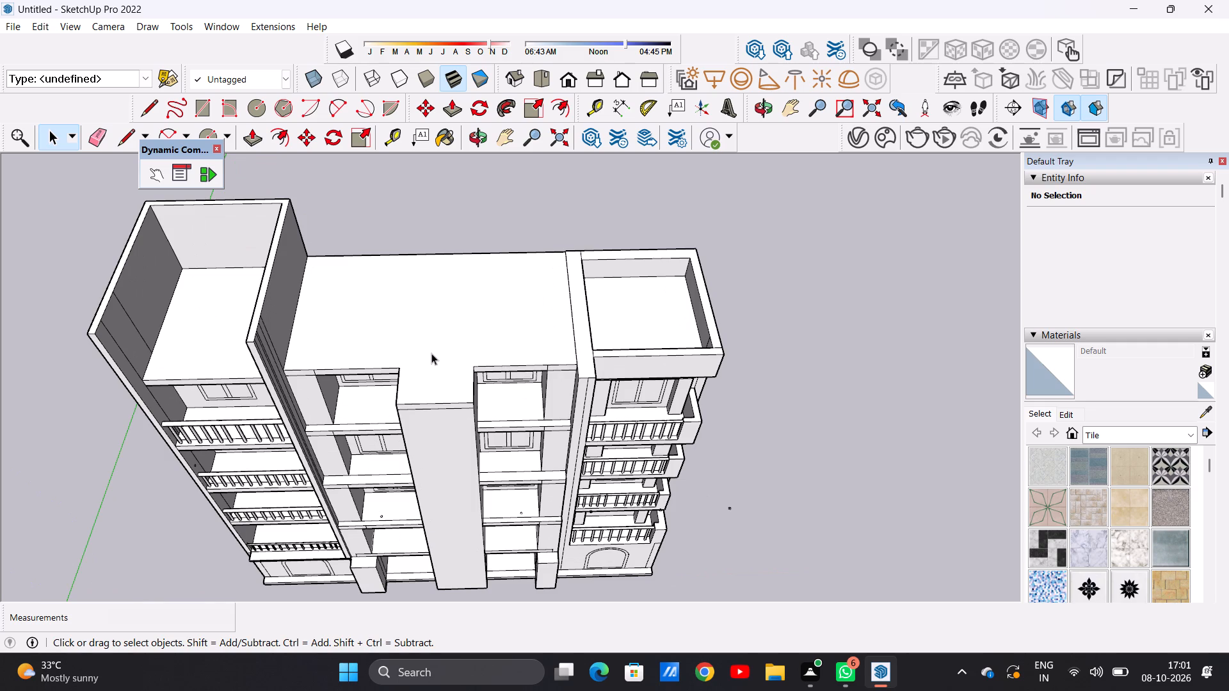
pyautogui.press('l')
pyautogui.scroll(3, 408, 374)
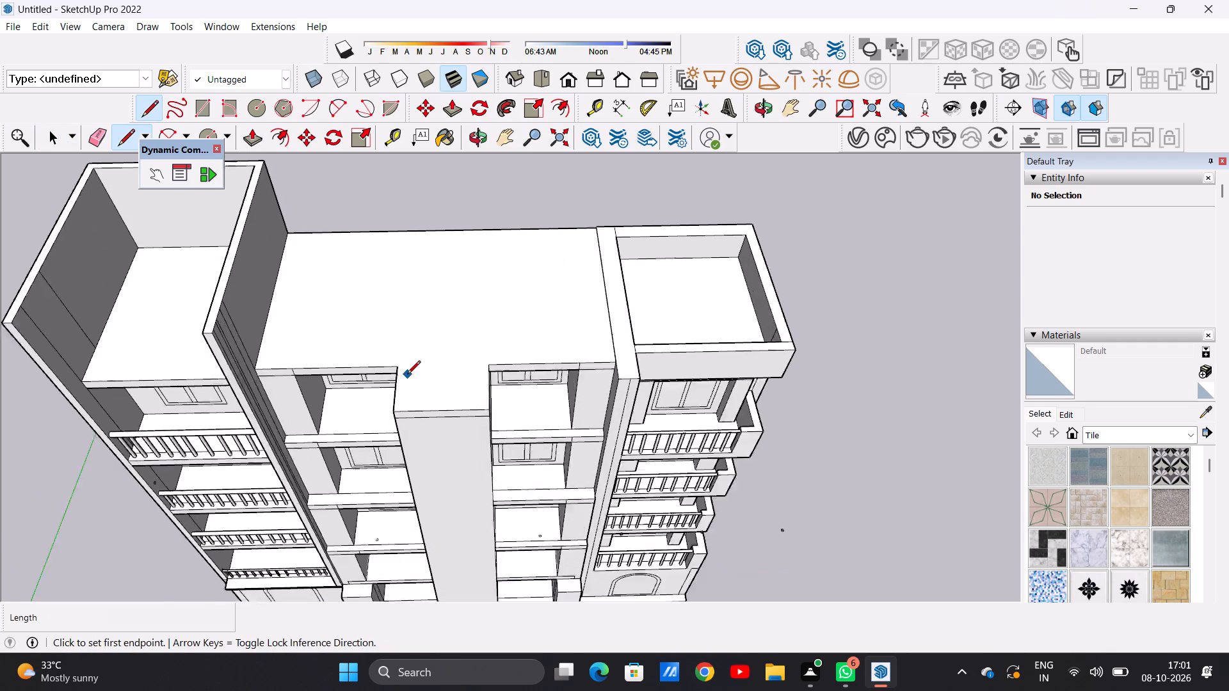
pyautogui.scroll(2, 407, 375)
pyautogui.click(394, 363)
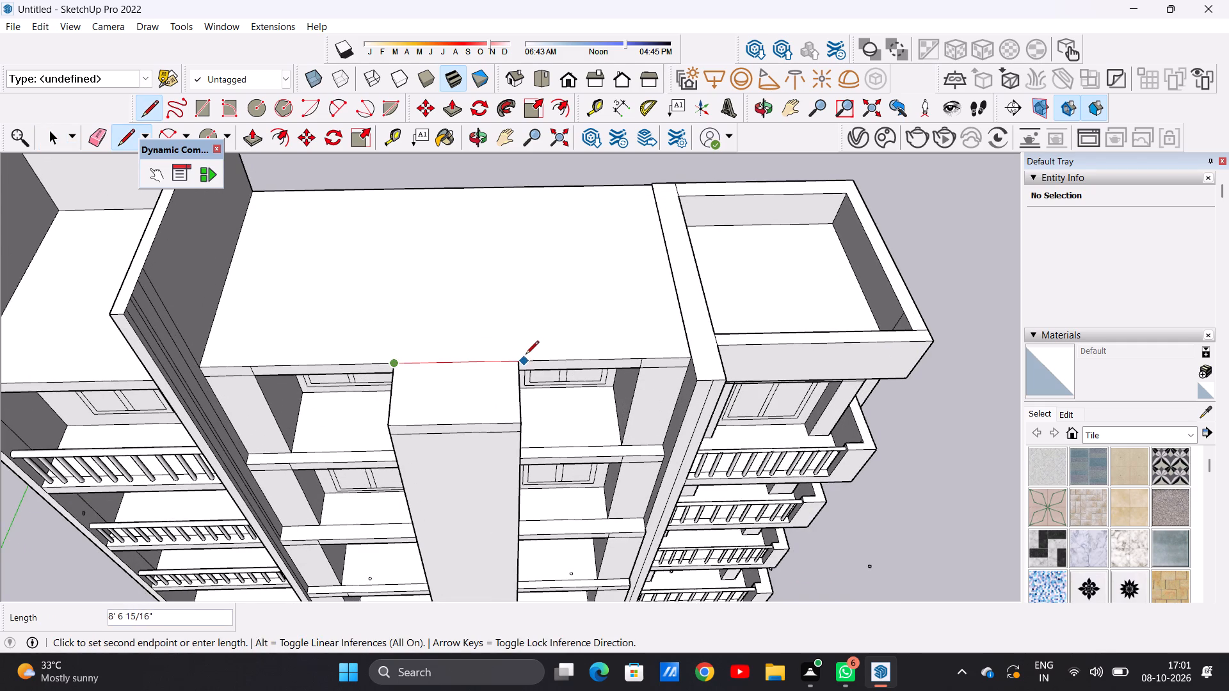
pyautogui.scroll(13, 524, 360)
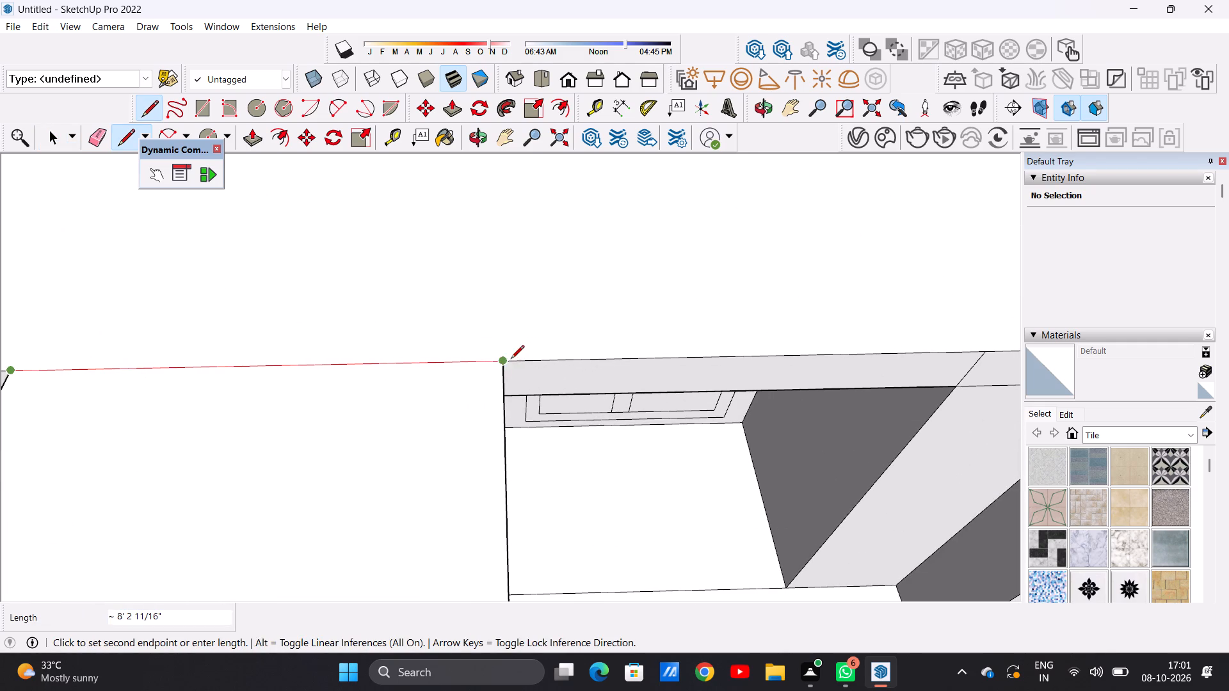
pyautogui.click(510, 360)
pyautogui.press('space')
# Offset the central block's main roof face inward by about 1' 6".
pyautogui.scroll(-3, 439, 495)
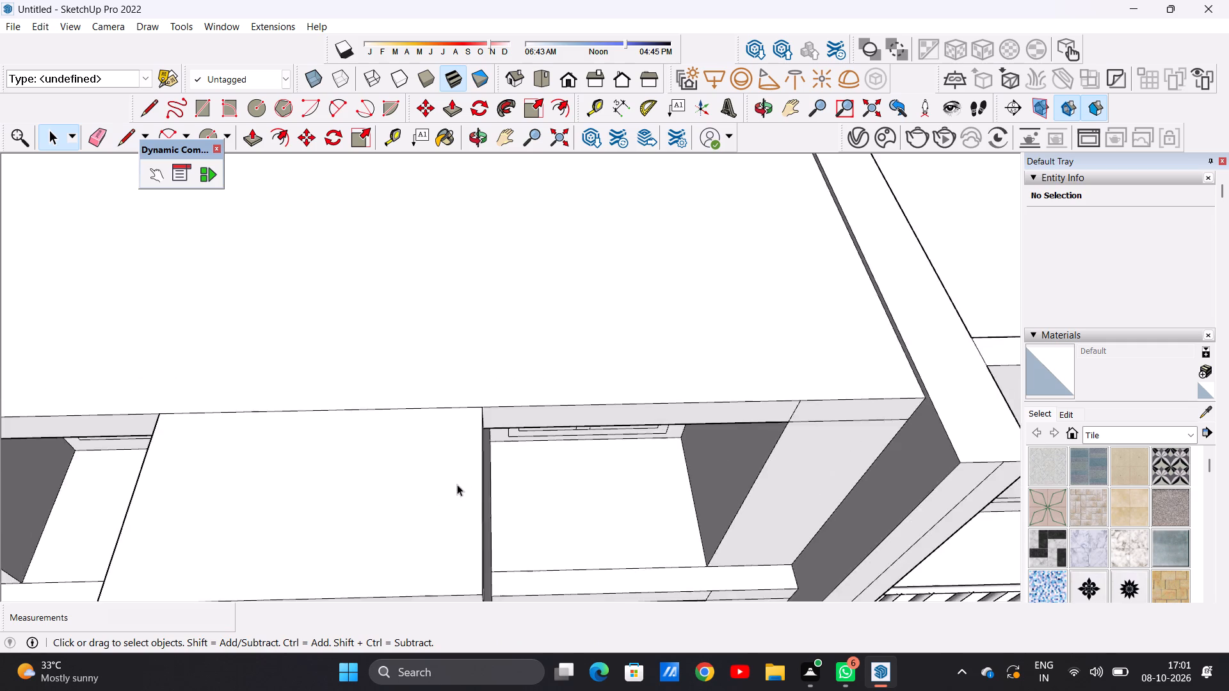
pyautogui.scroll(-20, 457, 484)
pyautogui.scroll(-1, 457, 484)
pyautogui.scroll(5, 538, 389)
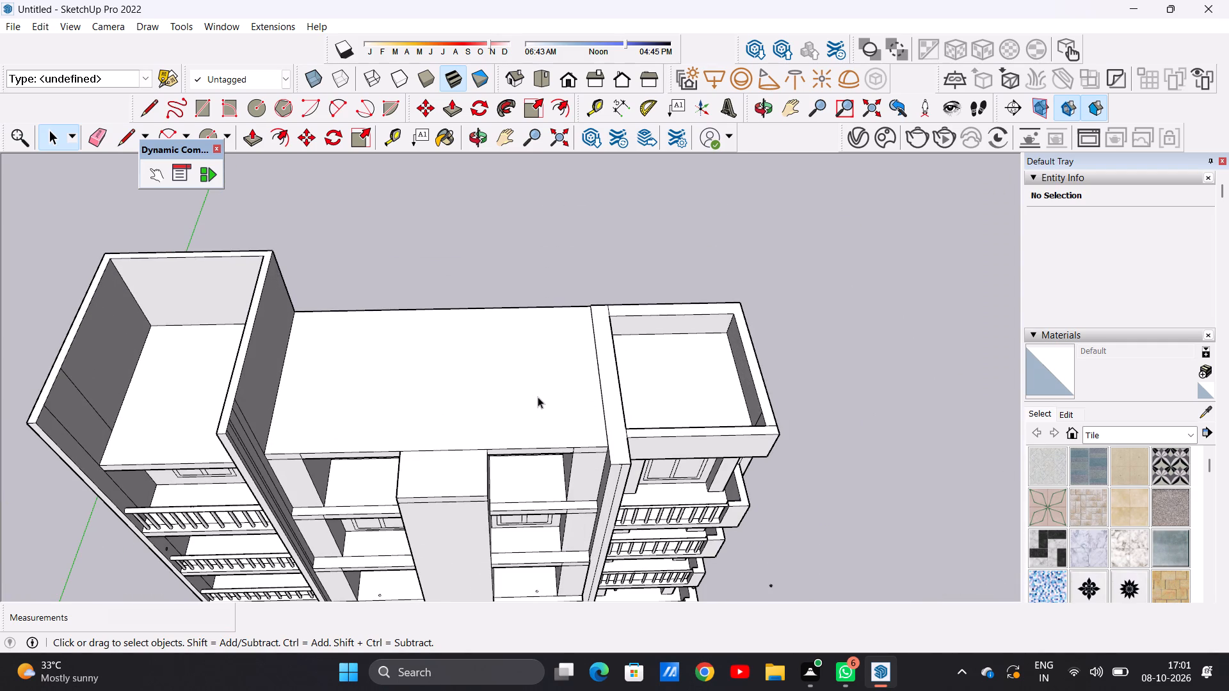
pyautogui.scroll(-3, 522, 395)
pyautogui.scroll(3, 513, 385)
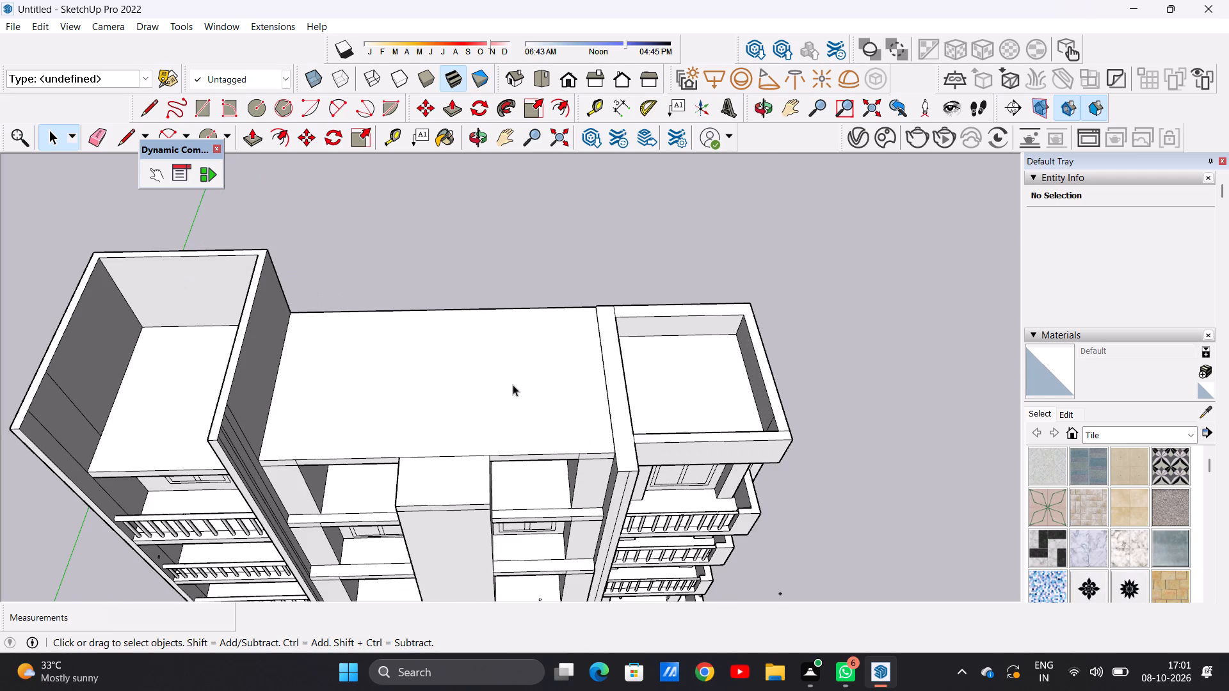
pyautogui.press('p')
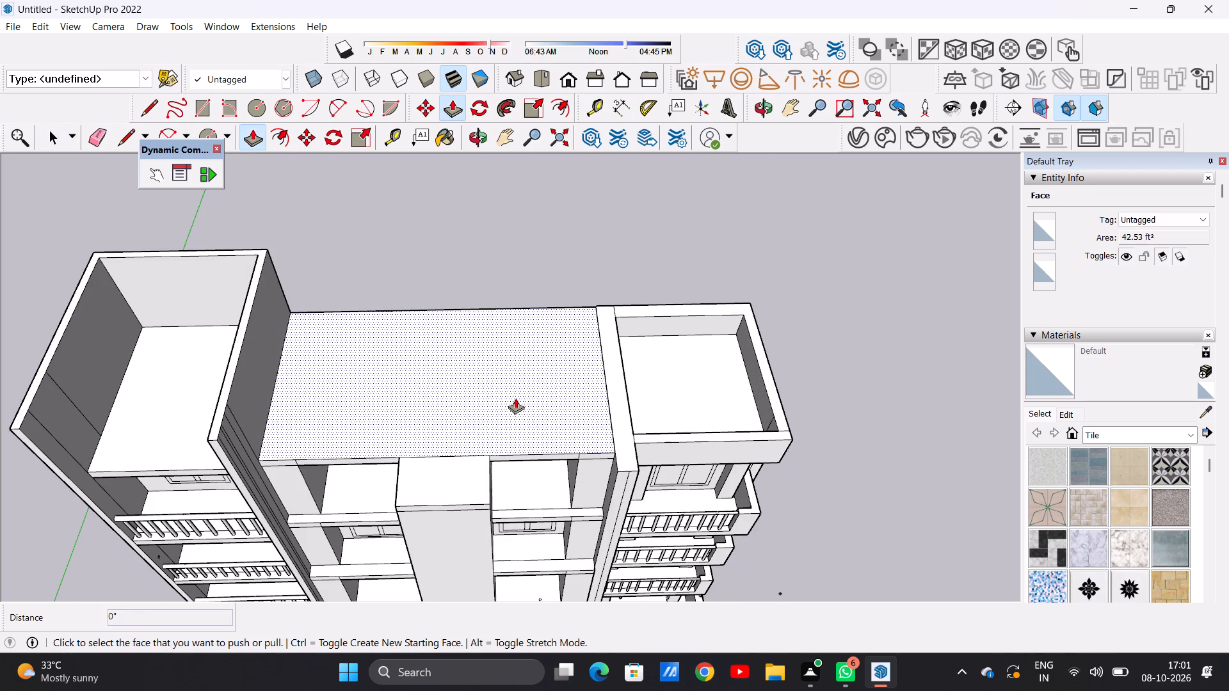
pyautogui.press('space')
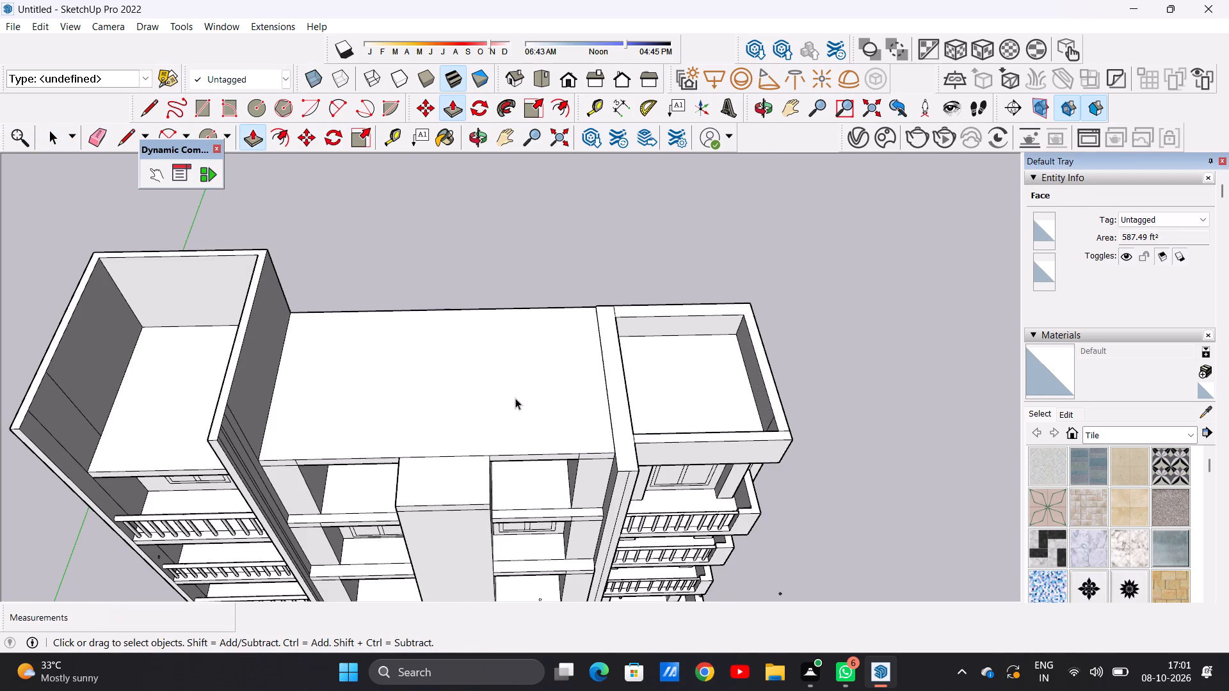
pyautogui.press('o')
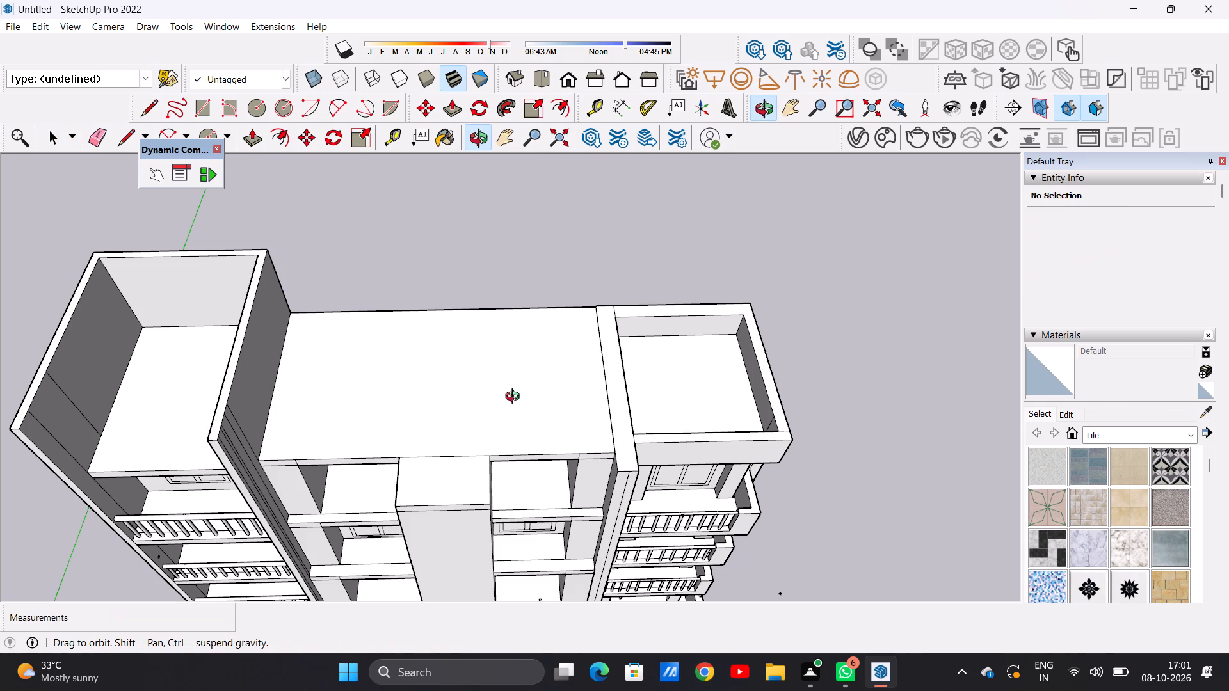
pyautogui.press('f')
pyautogui.click(422, 319)
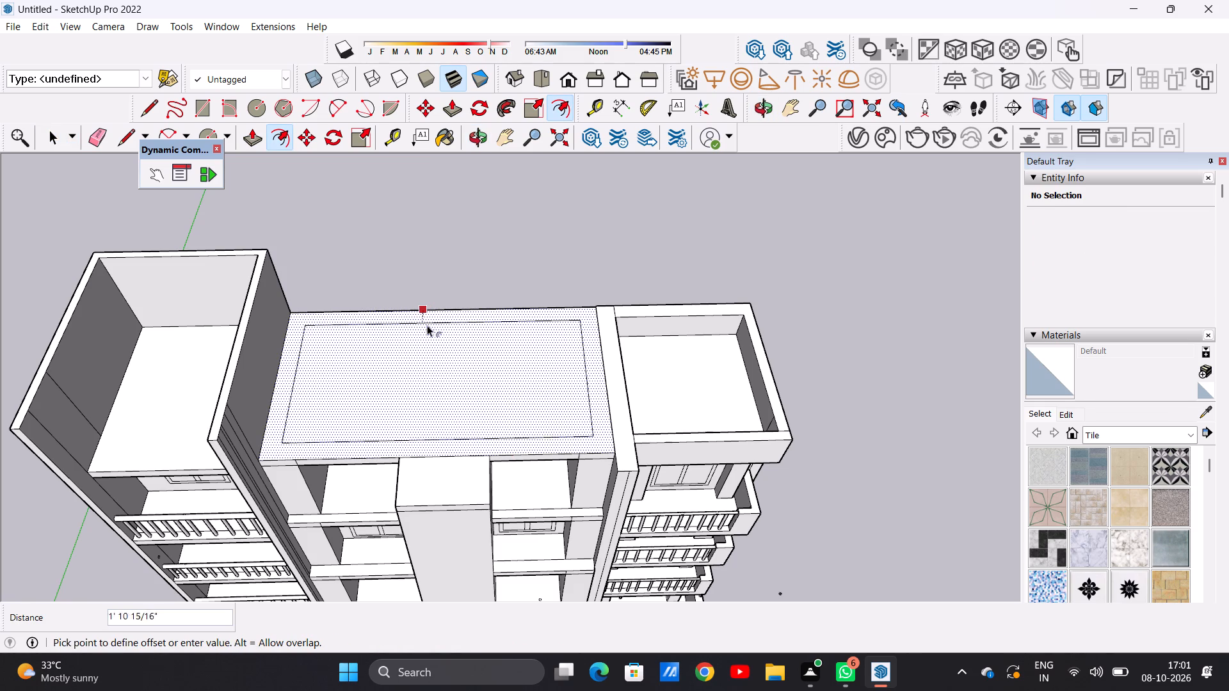
pyautogui.click(428, 321)
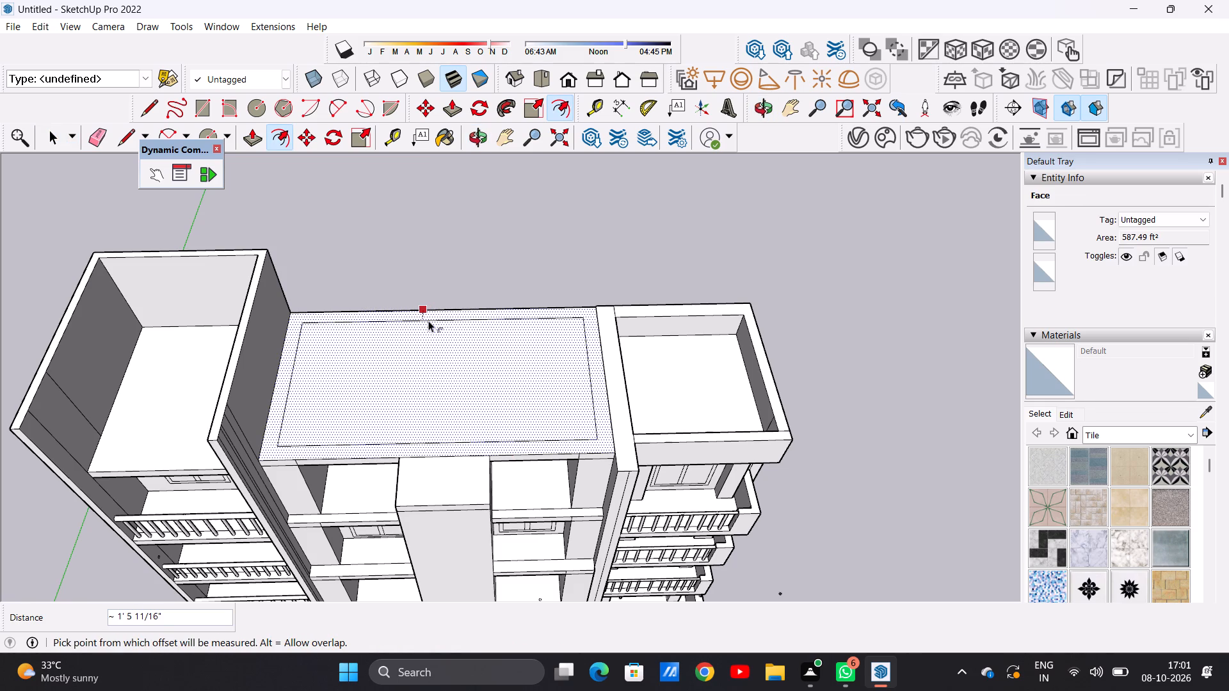
pyautogui.press('space')
# Draw a line from the offset border's front corner straight across to the central roof's edge beside the taller side block.
pyautogui.scroll(-4, 433, 429)
pyautogui.scroll(9, 391, 486)
pyautogui.press('l')
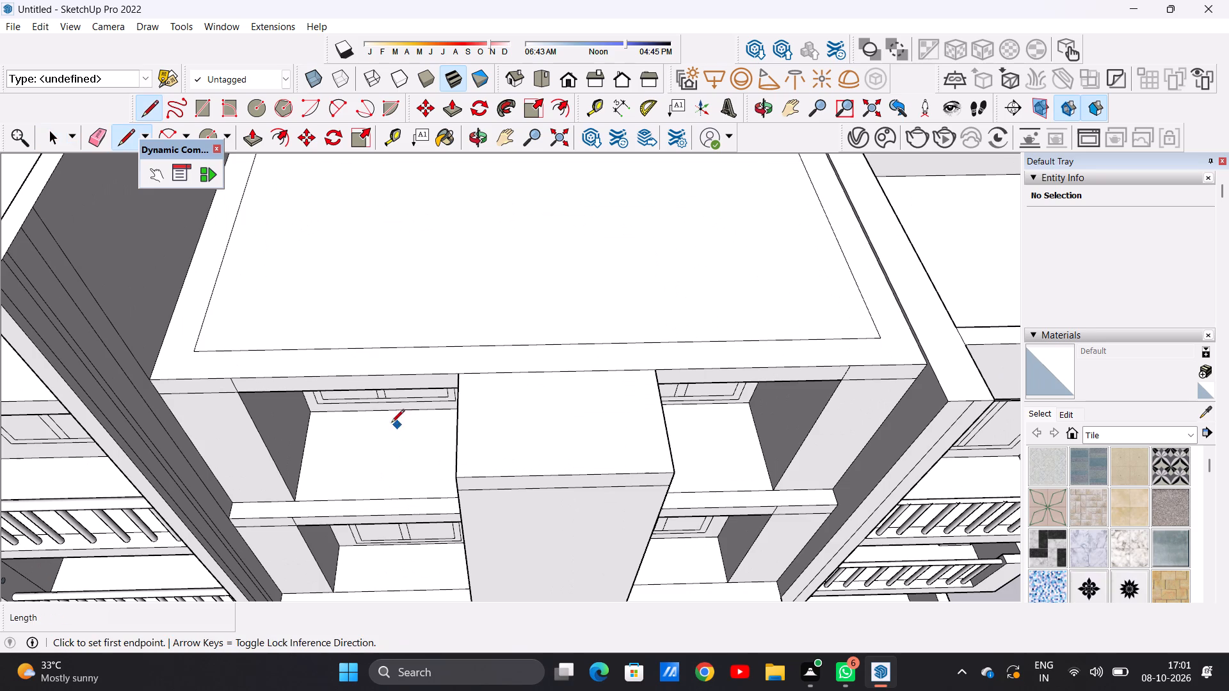
pyautogui.scroll(4, 203, 345)
pyautogui.click(197, 351)
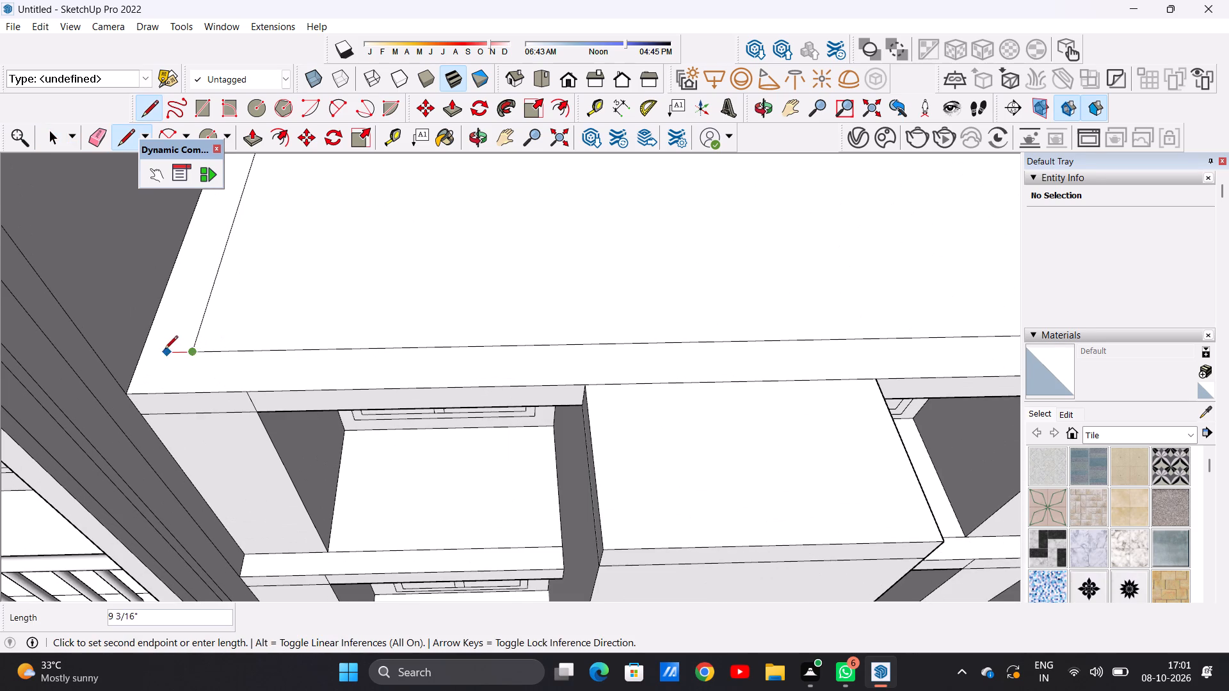
pyautogui.click(142, 351)
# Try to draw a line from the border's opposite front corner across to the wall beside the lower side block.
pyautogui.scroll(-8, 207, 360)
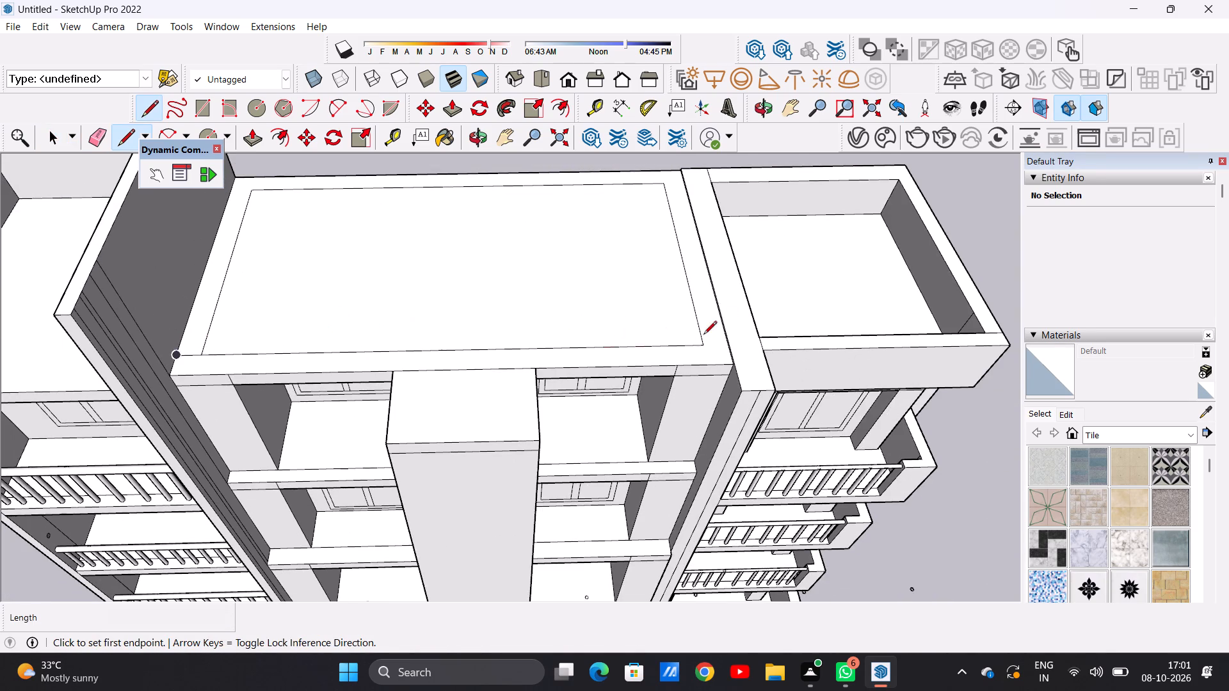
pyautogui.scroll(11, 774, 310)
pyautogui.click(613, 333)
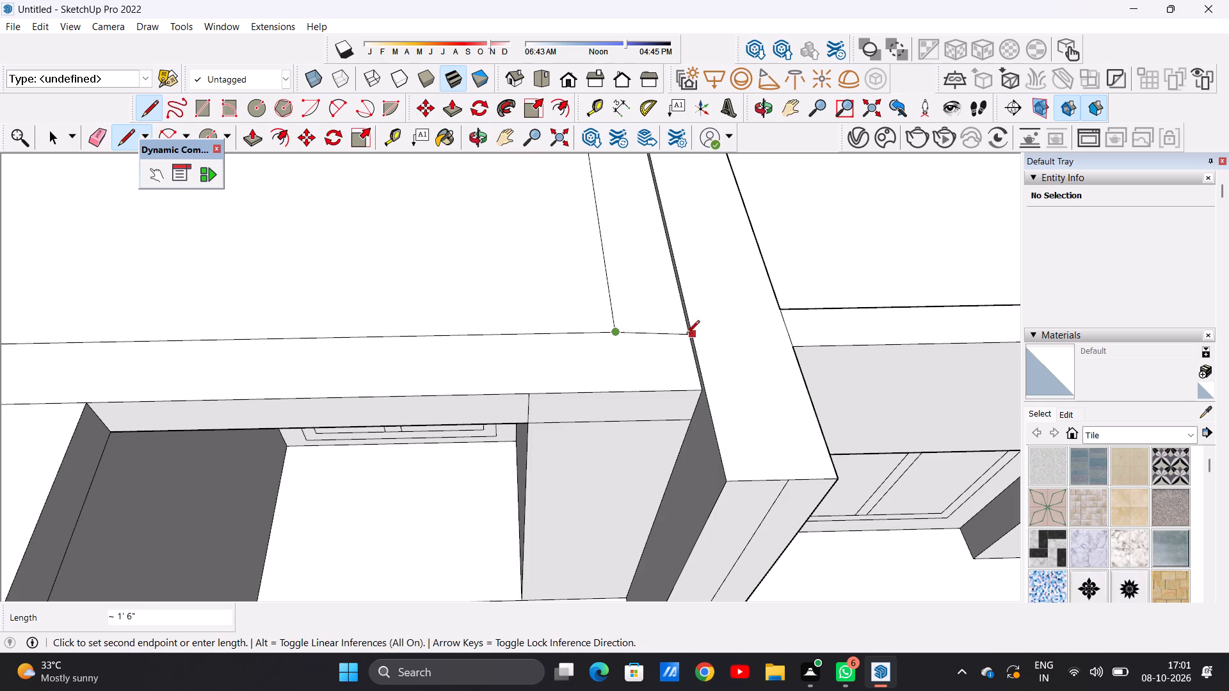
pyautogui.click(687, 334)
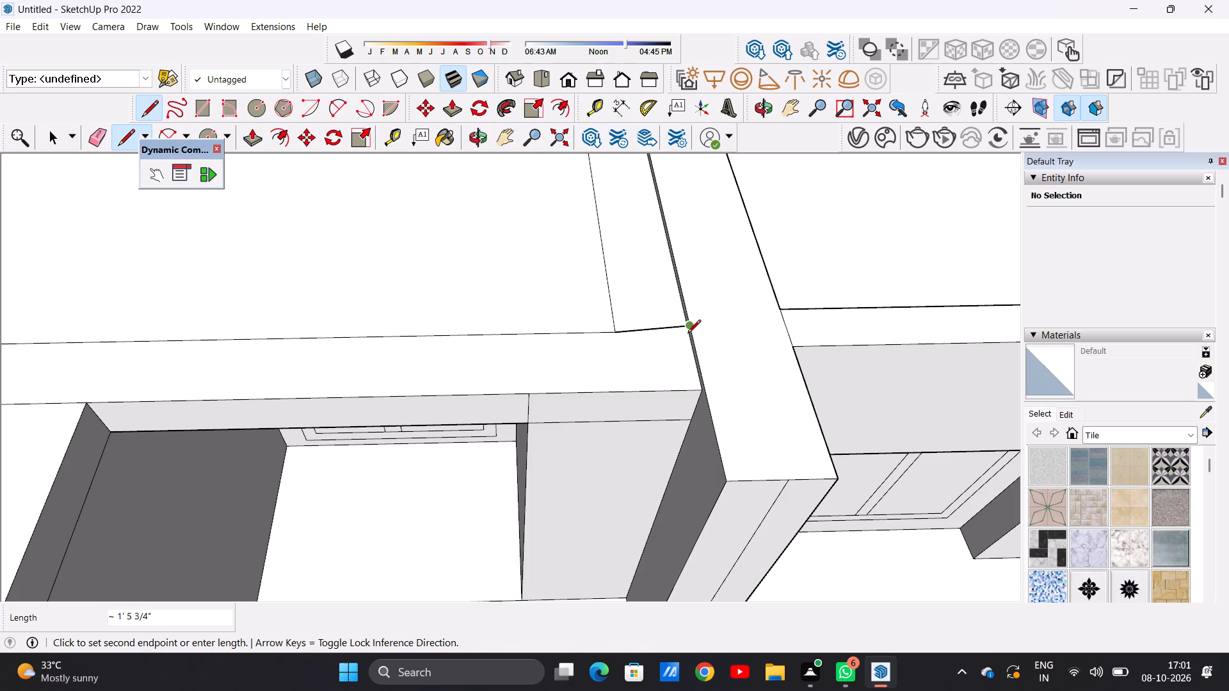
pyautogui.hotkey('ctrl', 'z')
# Draw a straight line about 1' 6" long from the border's opposite front corner to the edge beside the lower side block.
pyautogui.press('l')
pyautogui.scroll(5, 679, 342)
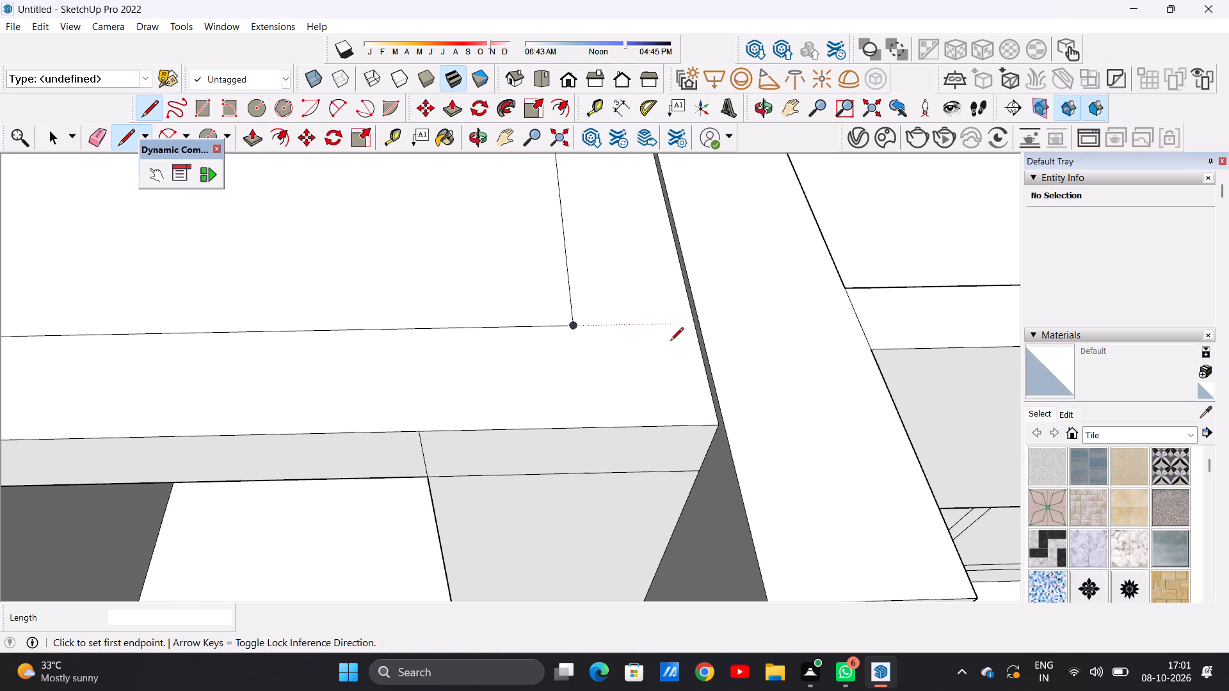
pyautogui.click(575, 320)
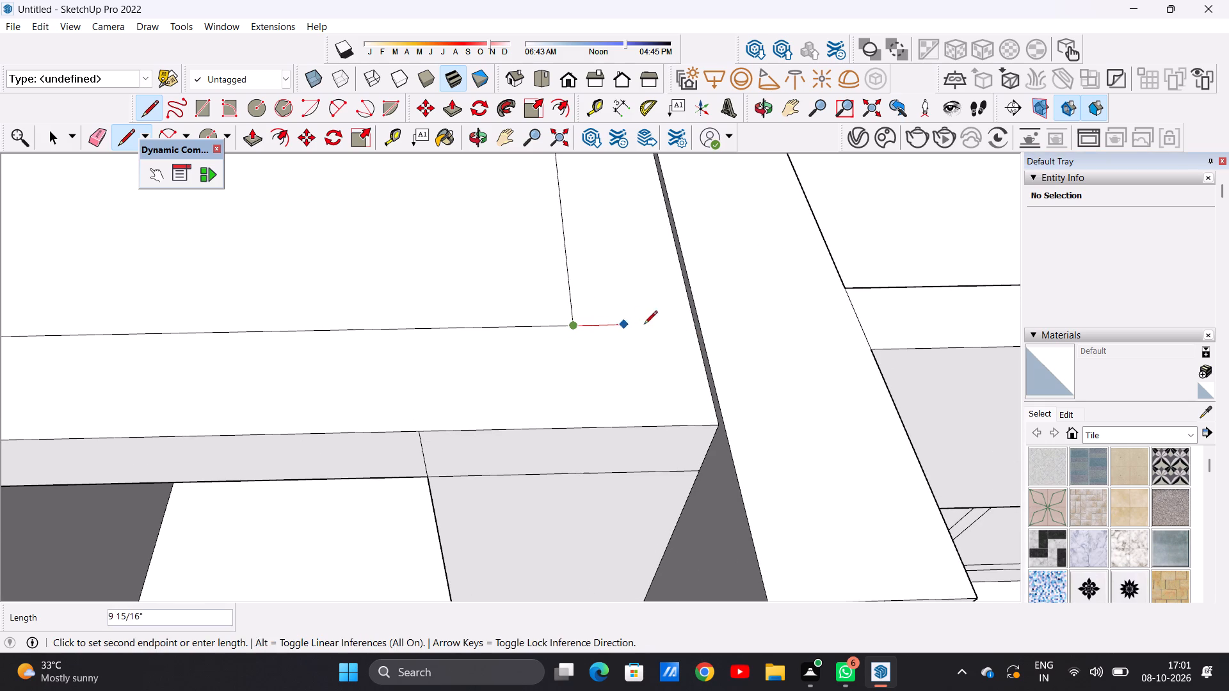
pyautogui.click(694, 327)
pyautogui.press('space')
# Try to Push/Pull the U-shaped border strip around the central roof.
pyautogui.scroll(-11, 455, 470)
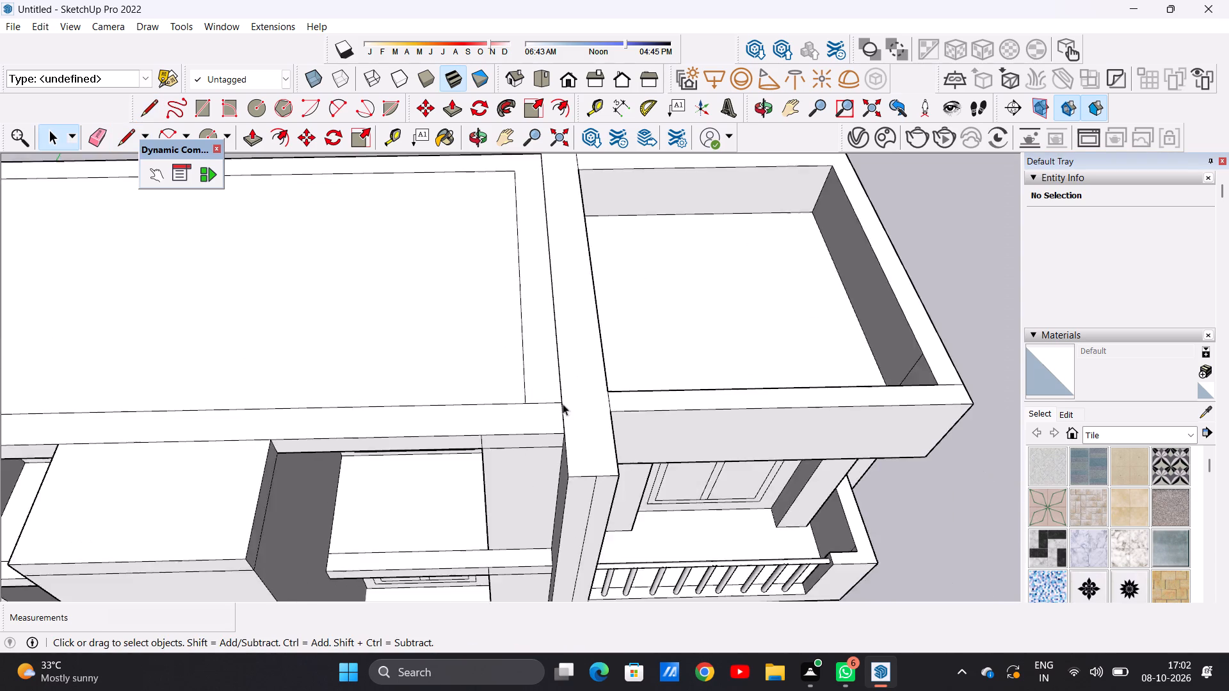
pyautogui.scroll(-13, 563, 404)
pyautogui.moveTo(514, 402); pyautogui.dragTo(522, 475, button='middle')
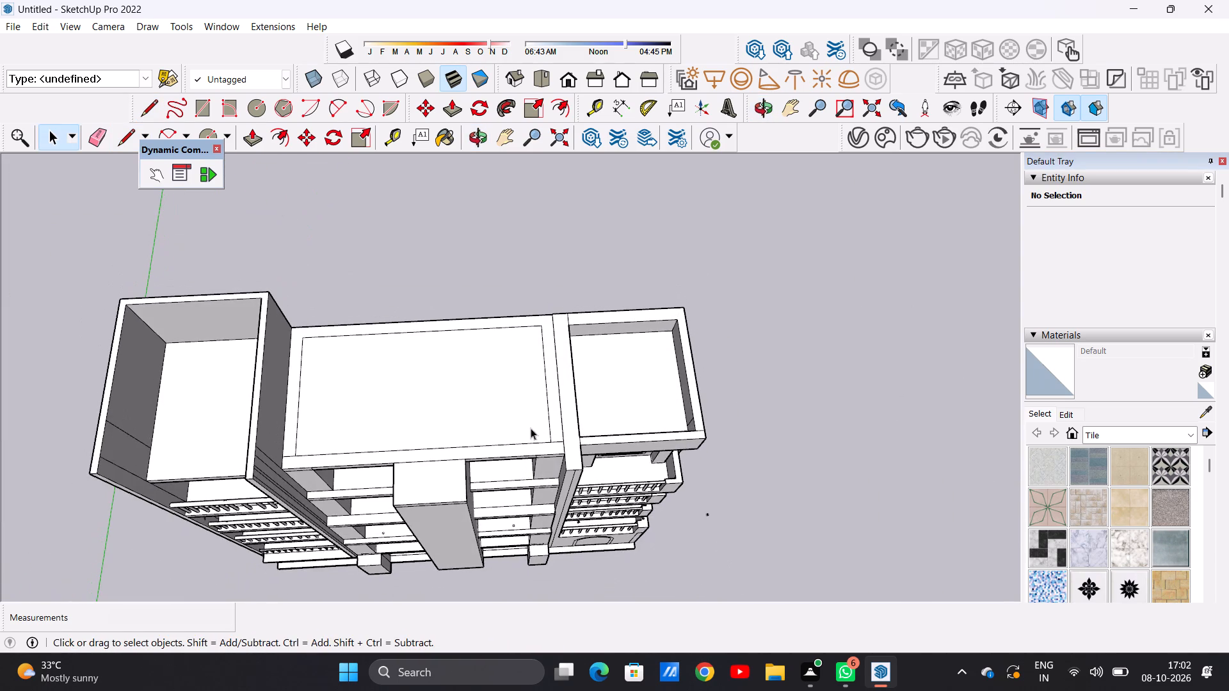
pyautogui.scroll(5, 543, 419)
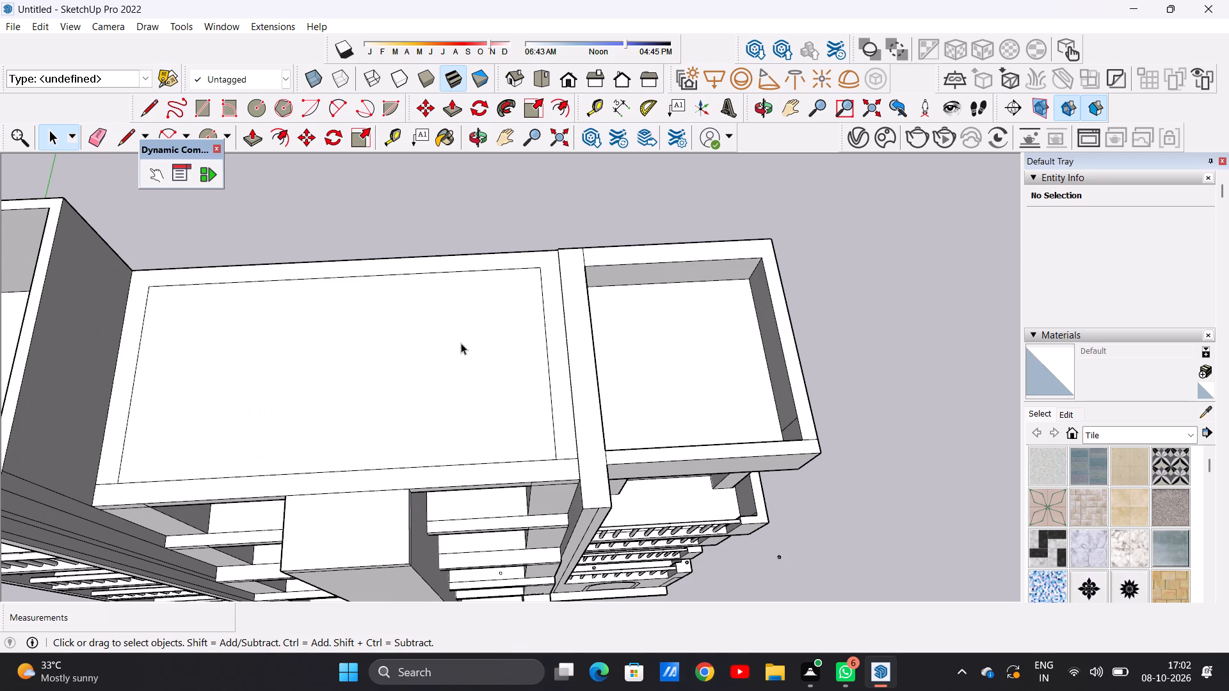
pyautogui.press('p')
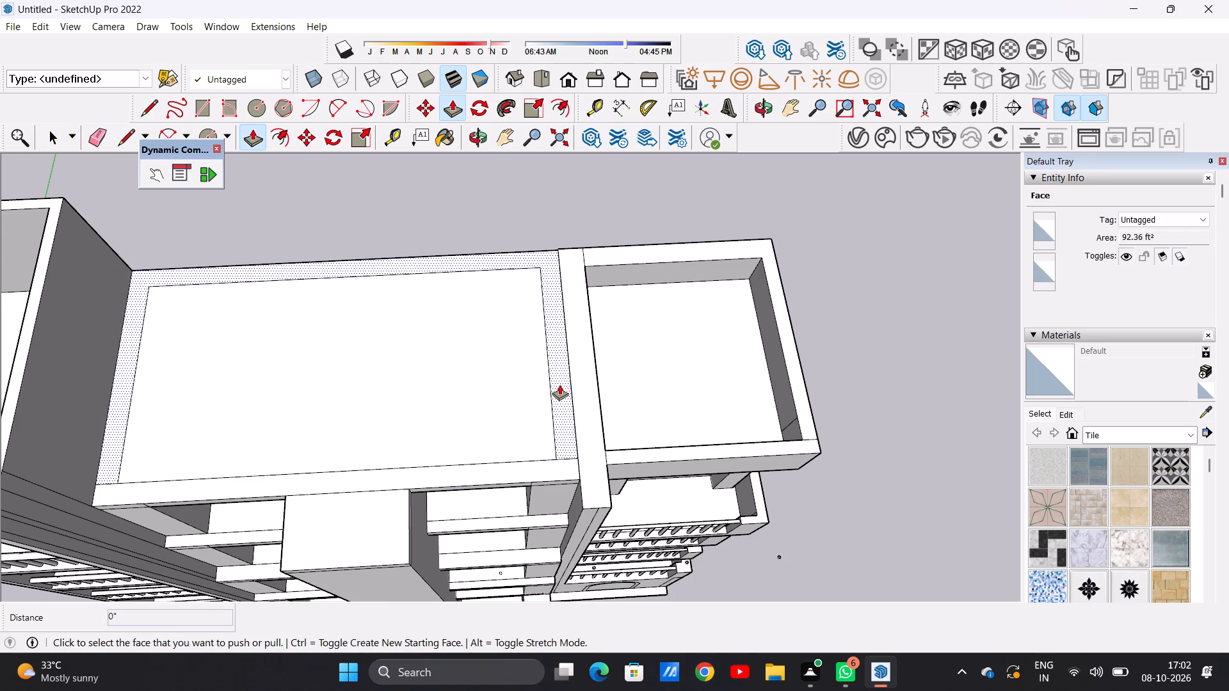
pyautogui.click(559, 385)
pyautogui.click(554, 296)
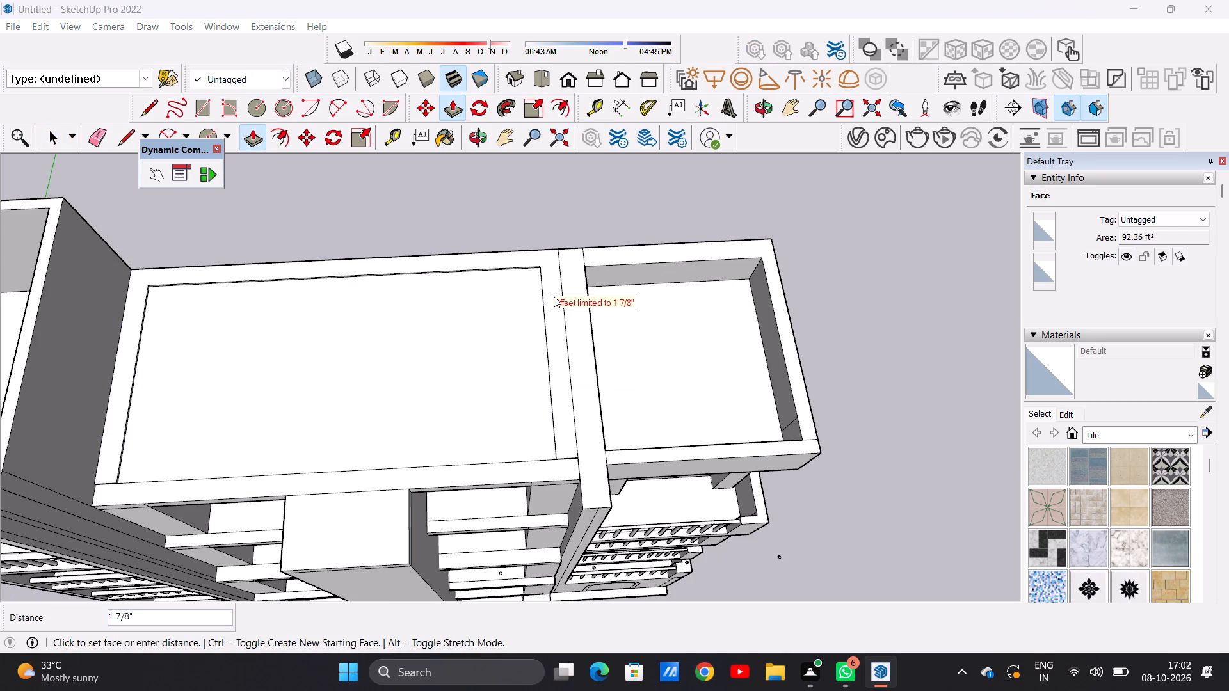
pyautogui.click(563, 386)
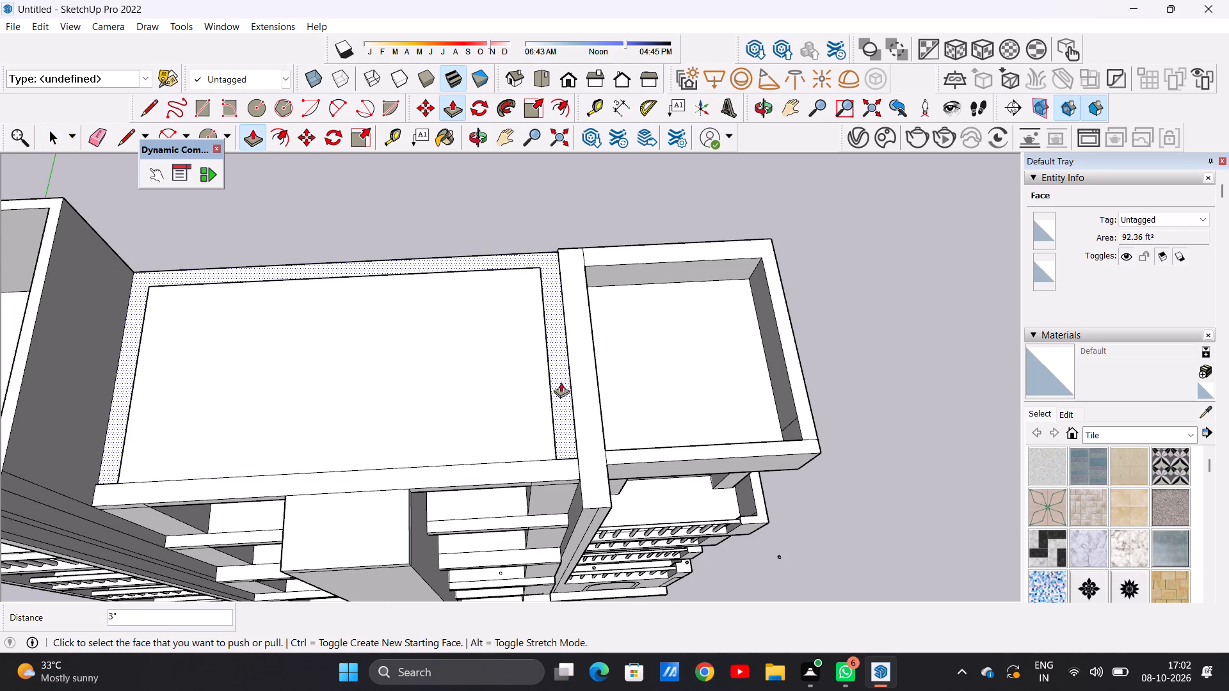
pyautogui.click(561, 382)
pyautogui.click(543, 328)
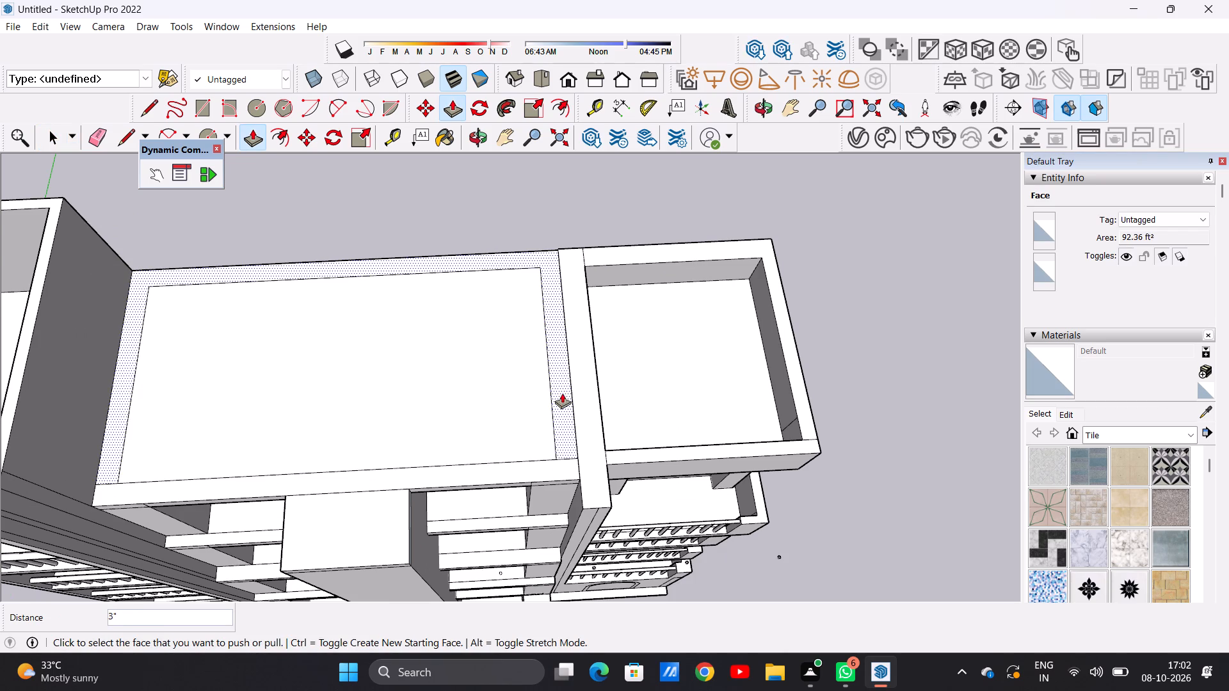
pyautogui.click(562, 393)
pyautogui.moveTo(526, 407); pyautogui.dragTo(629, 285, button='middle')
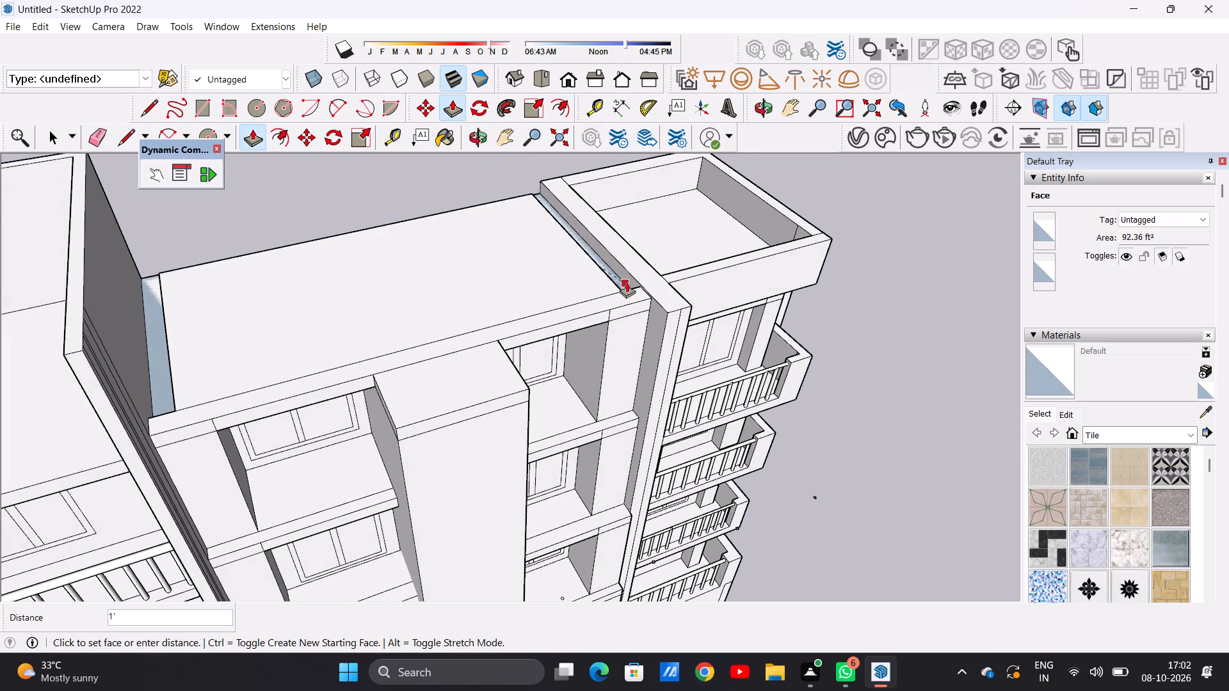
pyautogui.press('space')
# Push/Pull the central roof's U-shaped border strip up about 1 7/8", and up a further 6' as a parapet wall.
pyautogui.scroll(11, 610, 261)
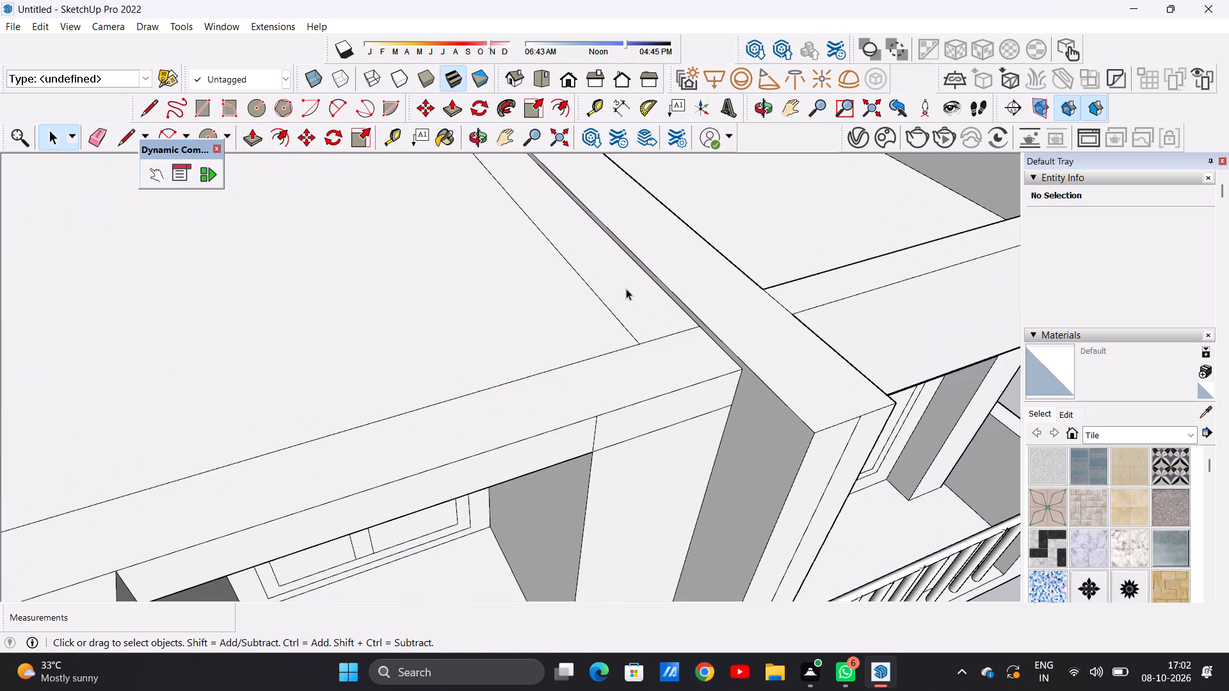
pyautogui.press('p')
pyautogui.click(645, 300)
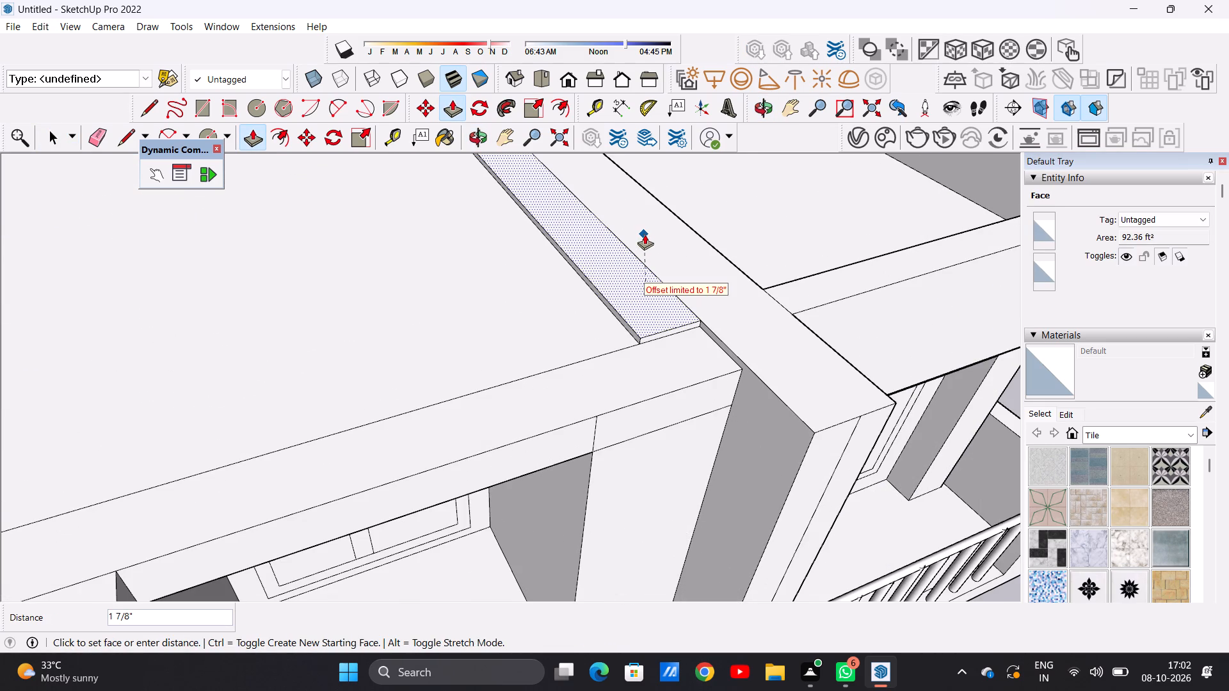
pyautogui.click(641, 257)
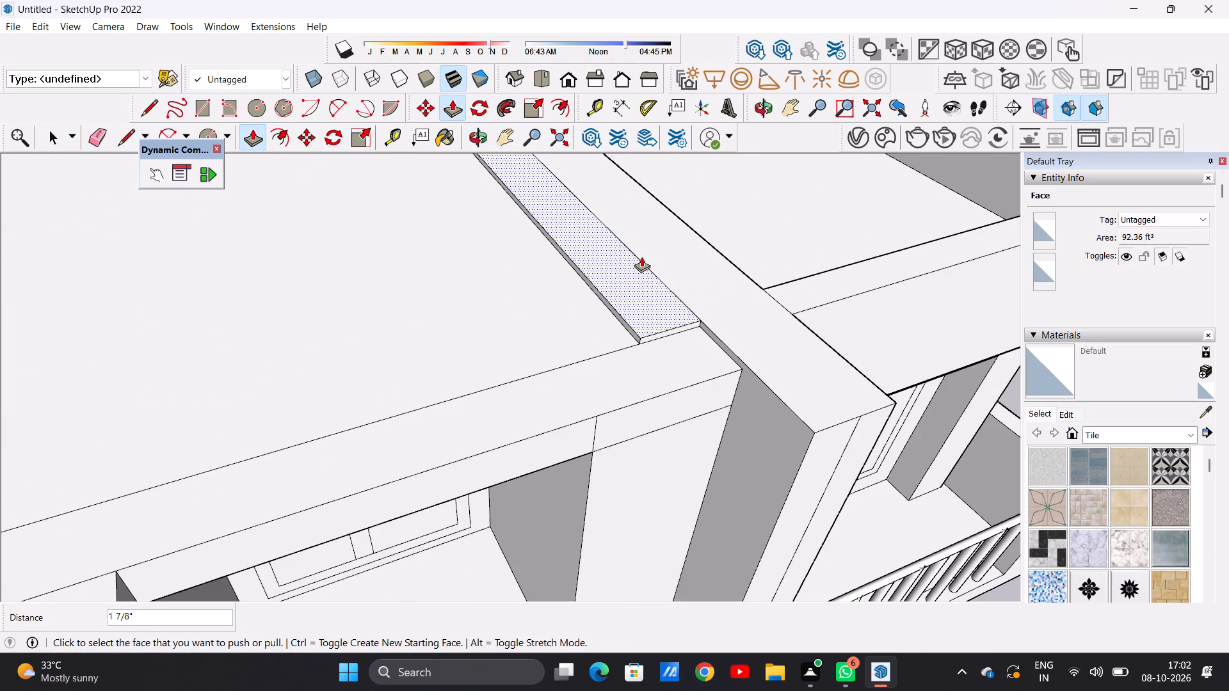
pyautogui.click(644, 308)
pyautogui.scroll(-2, 600, 412)
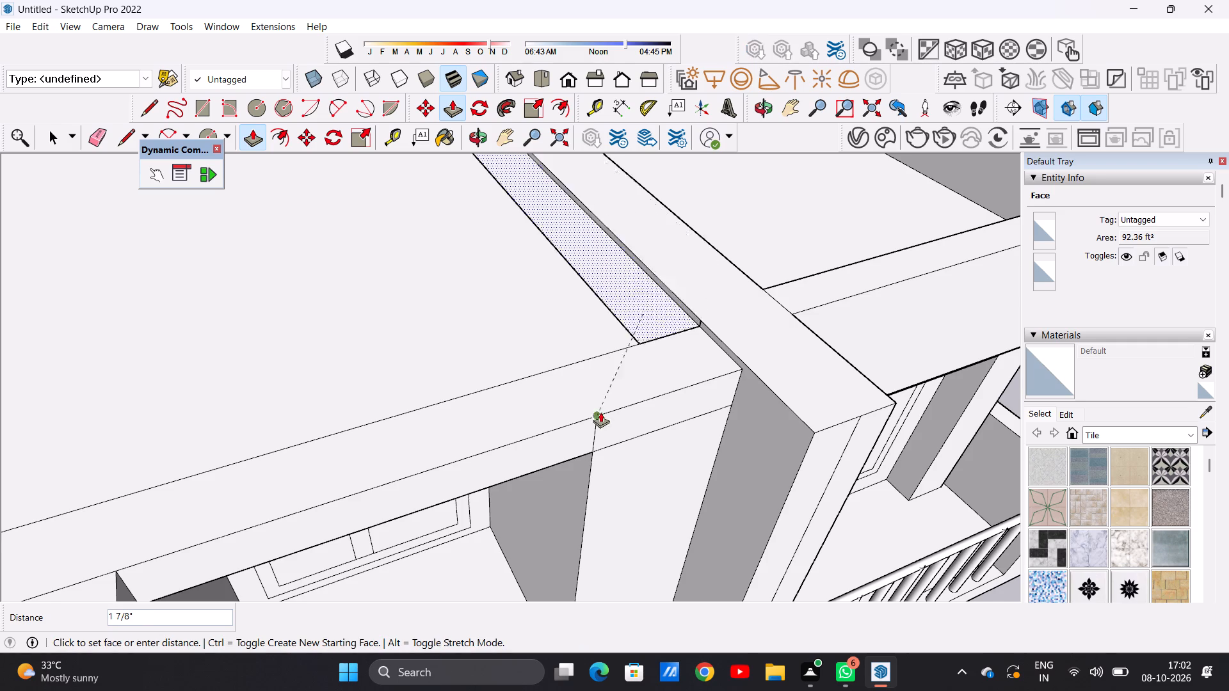
pyautogui.scroll(-9, 600, 412)
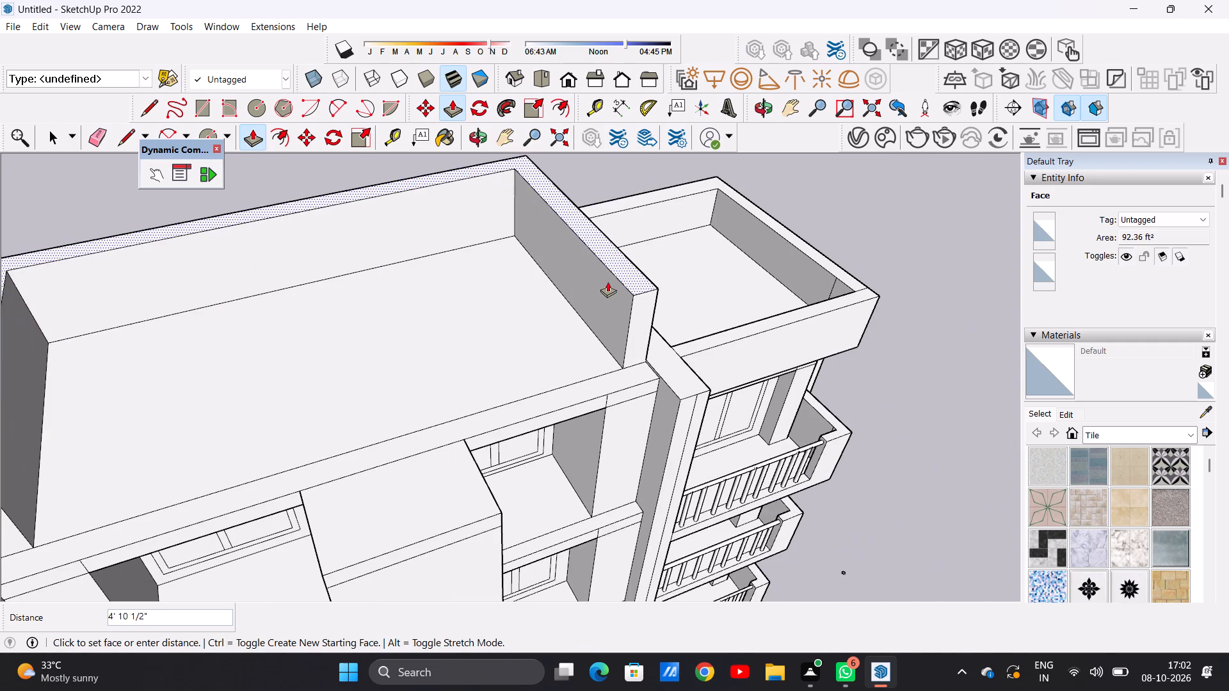
pyautogui.write("6'")
pyautogui.press('Return')
pyautogui.press('space')
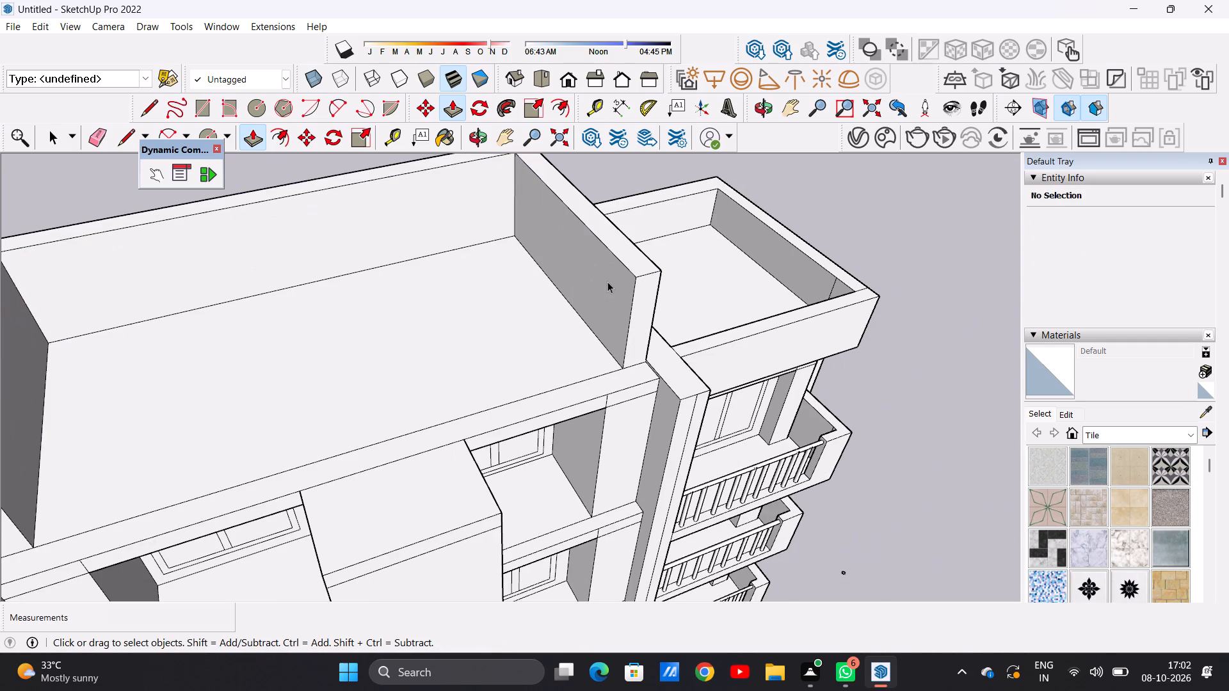
# Examine the central roof's parapet against the side blocks' walls from the front and from above.
pyautogui.scroll(-11, 490, 370)
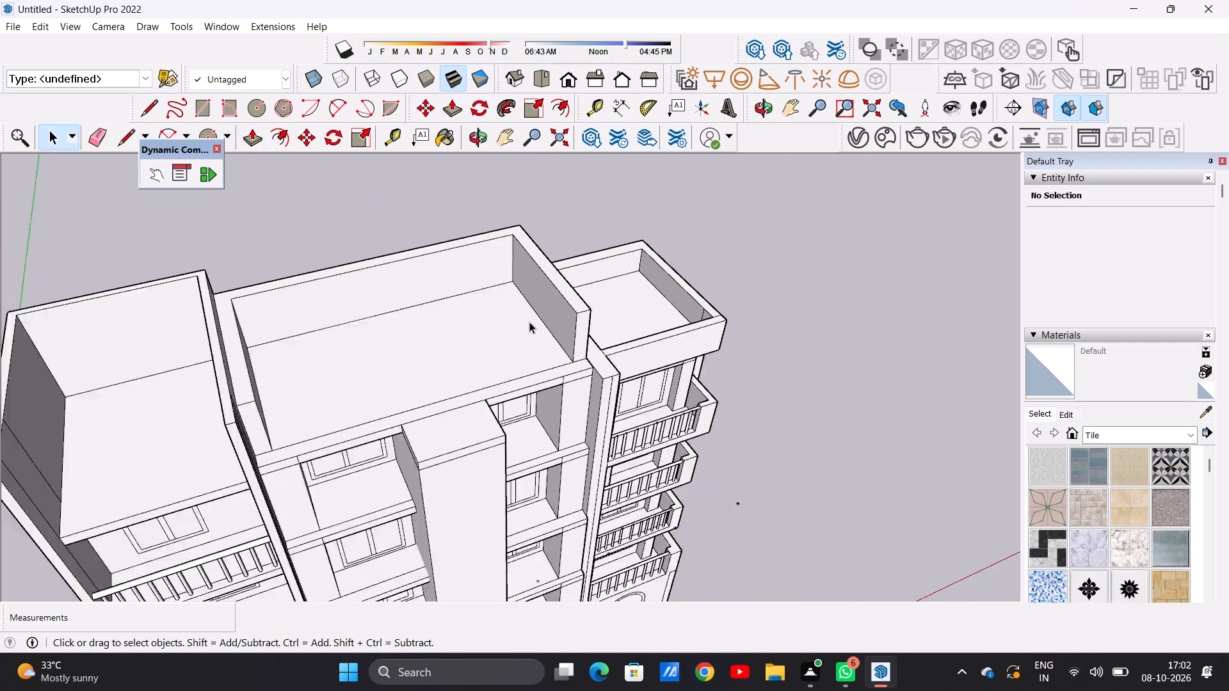
pyautogui.scroll(-3, 529, 322)
pyautogui.moveTo(313, 295); pyautogui.dragTo(248, 194, button='middle')
pyautogui.moveTo(400, 361); pyautogui.dragTo(360, 262, button='middle')
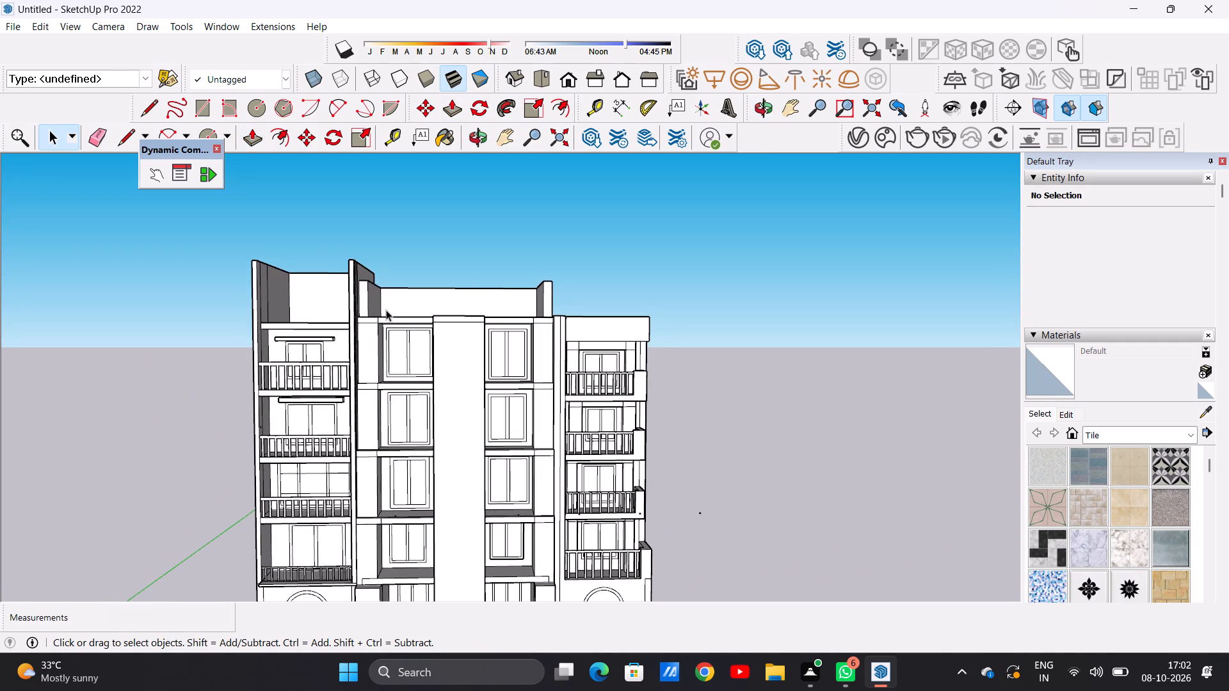
pyautogui.scroll(-2, 399, 310)
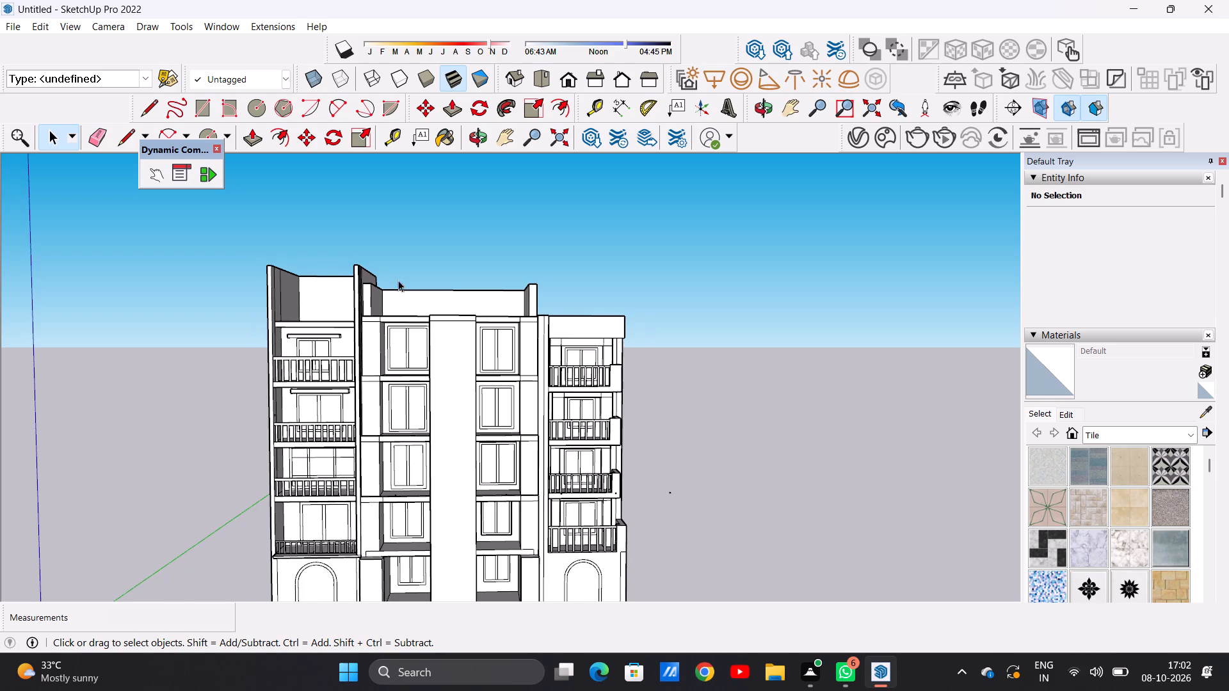
pyautogui.moveTo(398, 279); pyautogui.dragTo(412, 376, button='middle')
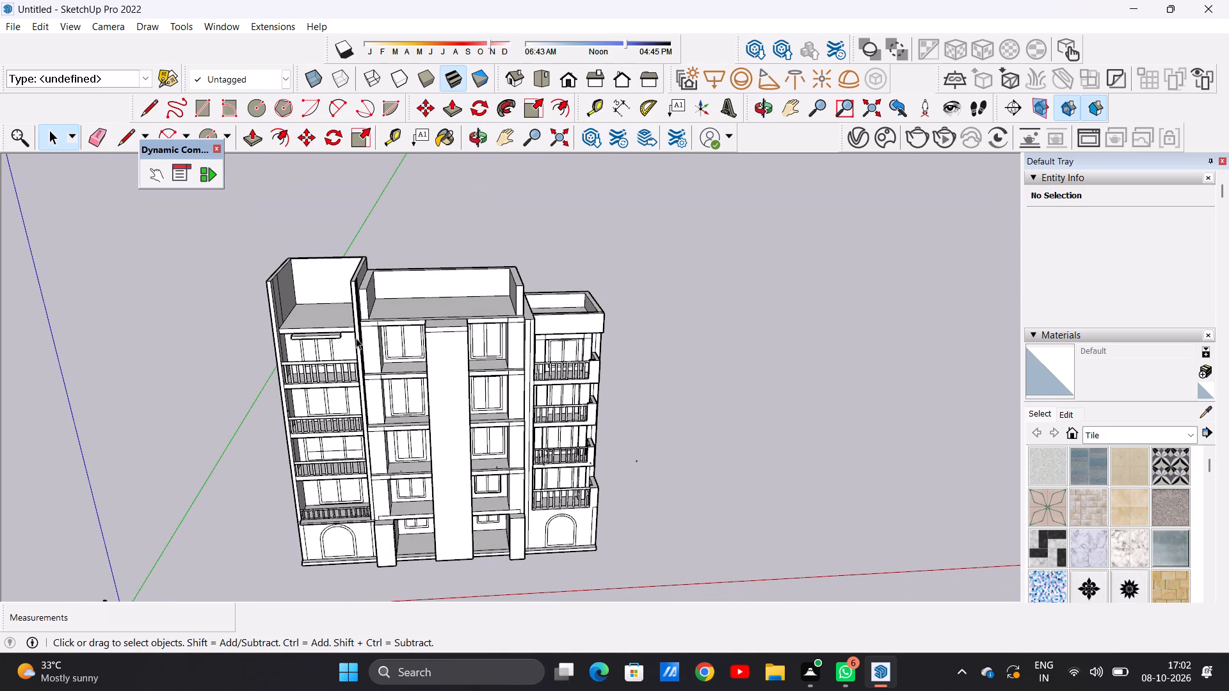
pyautogui.scroll(-2, 300, 303)
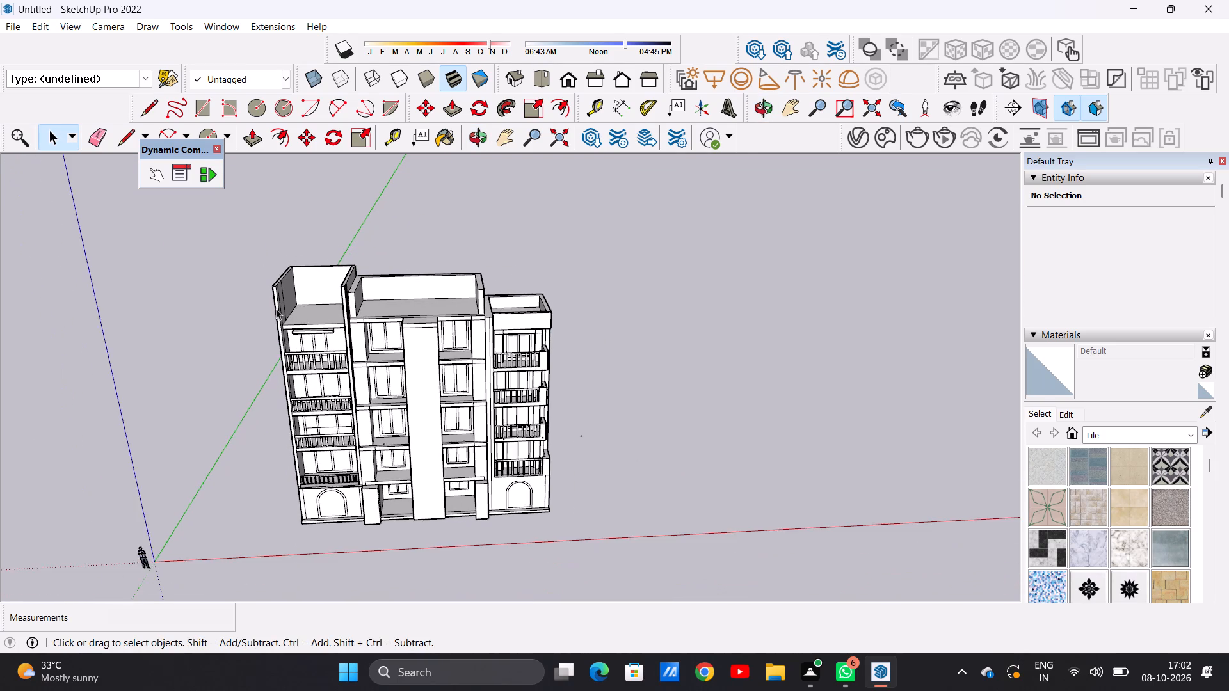
pyautogui.moveTo(259, 299); pyautogui.dragTo(236, 273, button='middle')
# Push/Pull the top face of the taller side block's raised walls down by about 2'.
pyautogui.scroll(2, 348, 283)
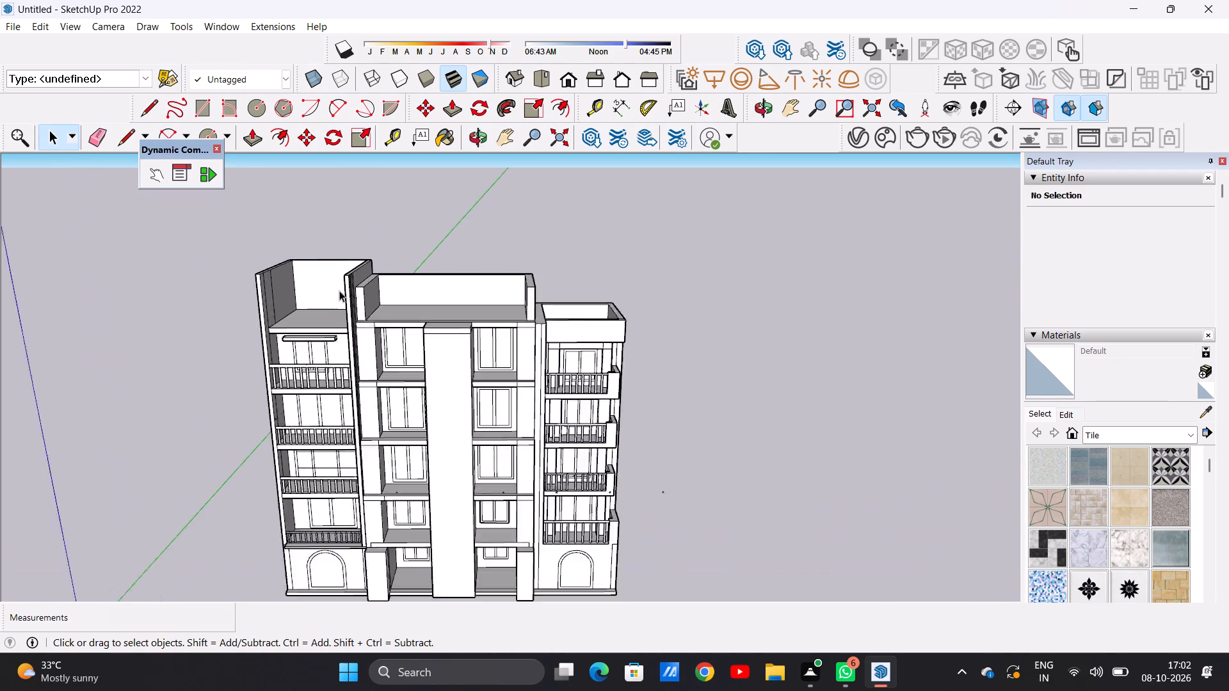
pyautogui.scroll(9, 339, 290)
pyautogui.press('p')
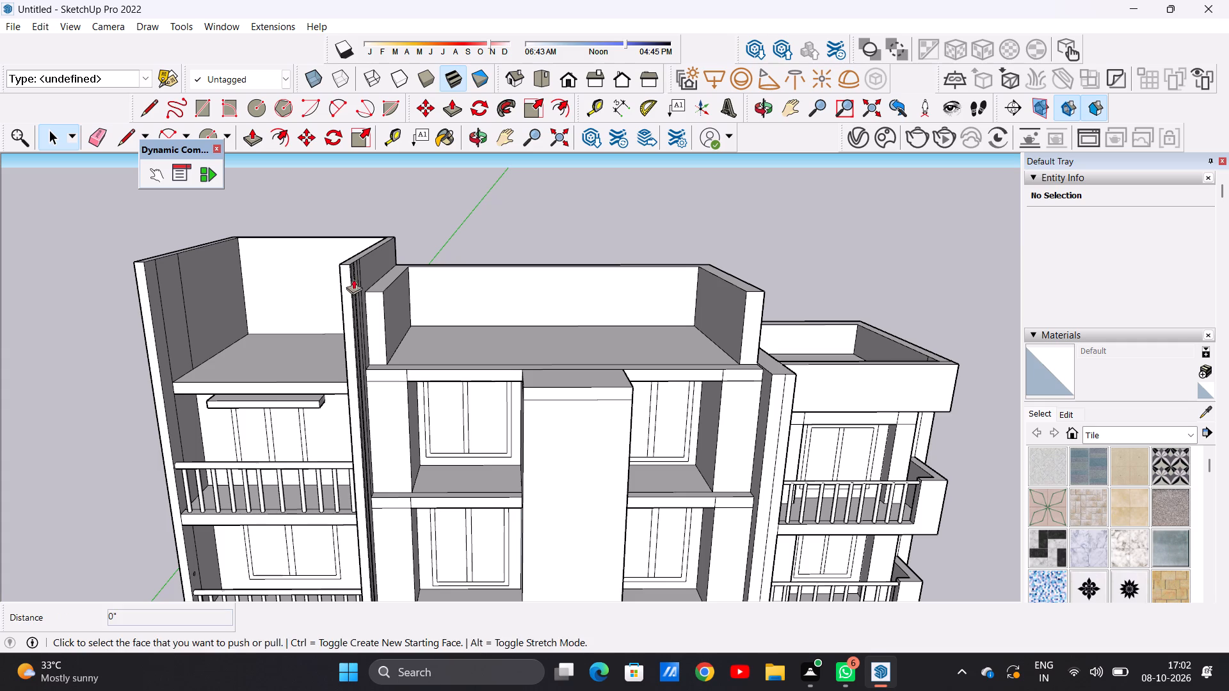
pyautogui.moveTo(329, 293); pyautogui.dragTo(357, 370, button='middle')
pyautogui.scroll(4, 363, 278)
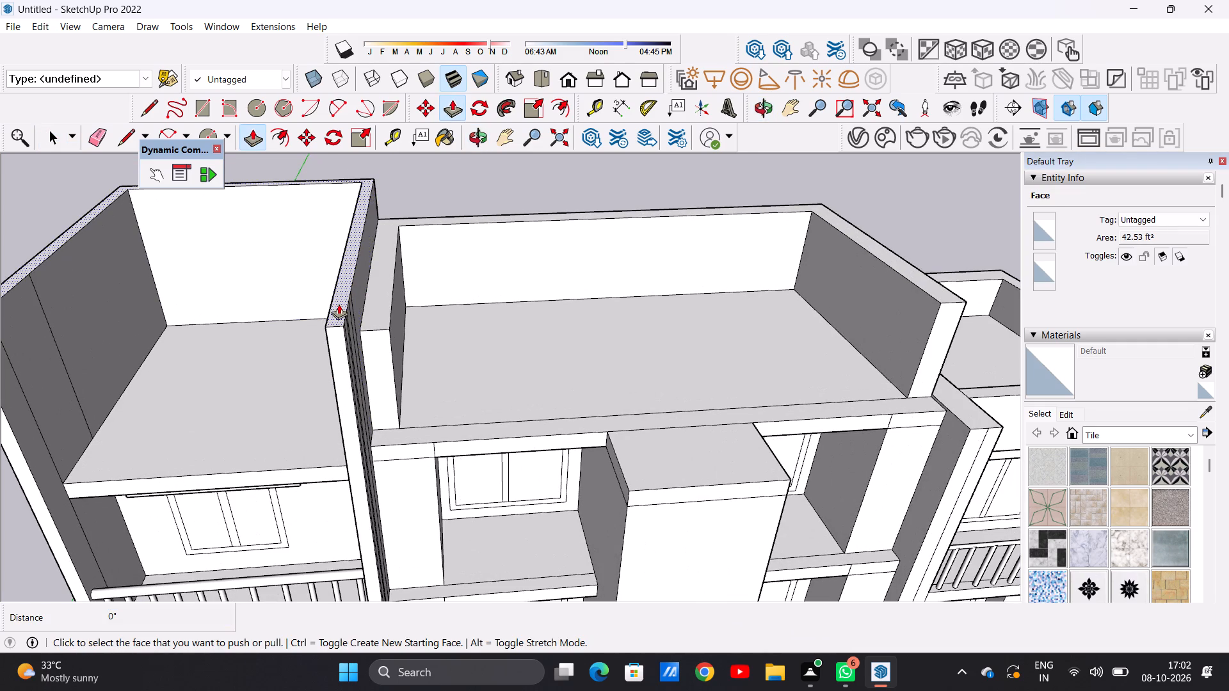
pyautogui.click(339, 304)
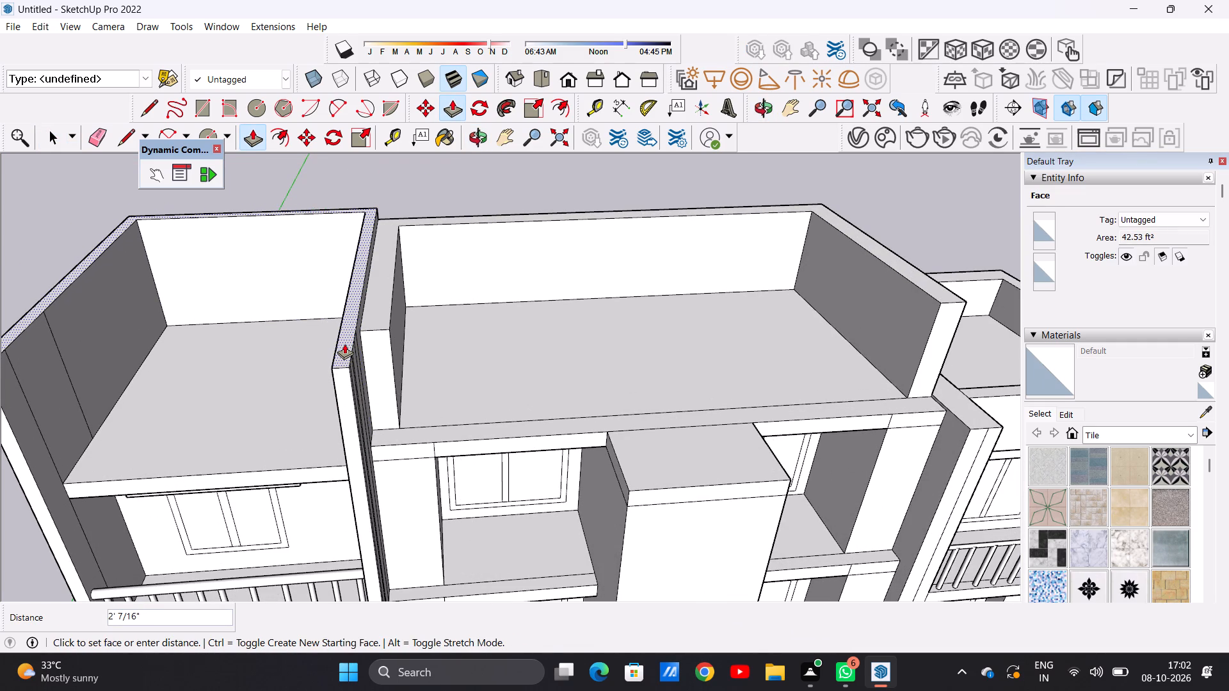
pyautogui.click(344, 344)
pyautogui.press('space')
# Push/Pull the top face of the central roof's parapet walls up about 9 11/16", and up a further 4' 5".
pyautogui.scroll(-3, 371, 399)
pyautogui.moveTo(373, 400); pyautogui.dragTo(361, 337, button='middle')
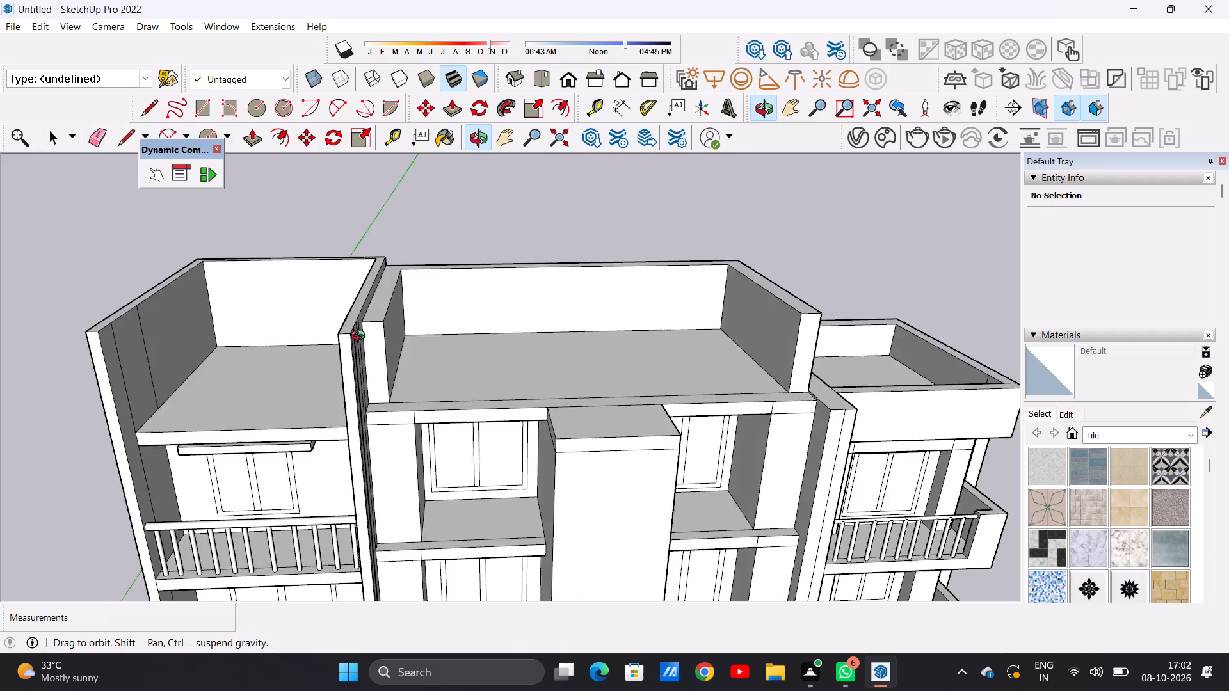
pyautogui.moveTo(361, 337); pyautogui.dragTo(360, 282, button='middle')
pyautogui.scroll(-2, 361, 292)
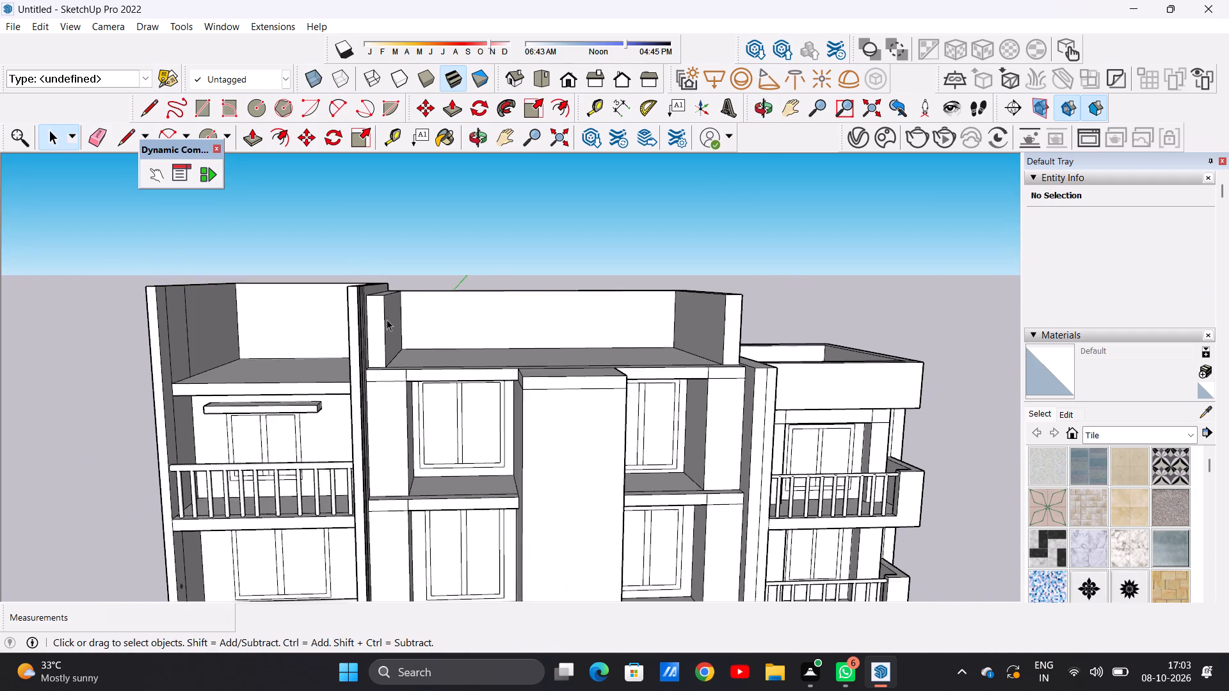
pyautogui.scroll(-1, 387, 319)
pyautogui.scroll(-1, 476, 314)
pyautogui.moveTo(487, 315); pyautogui.dragTo(342, 359, button='middle')
pyautogui.scroll(1, 687, 292)
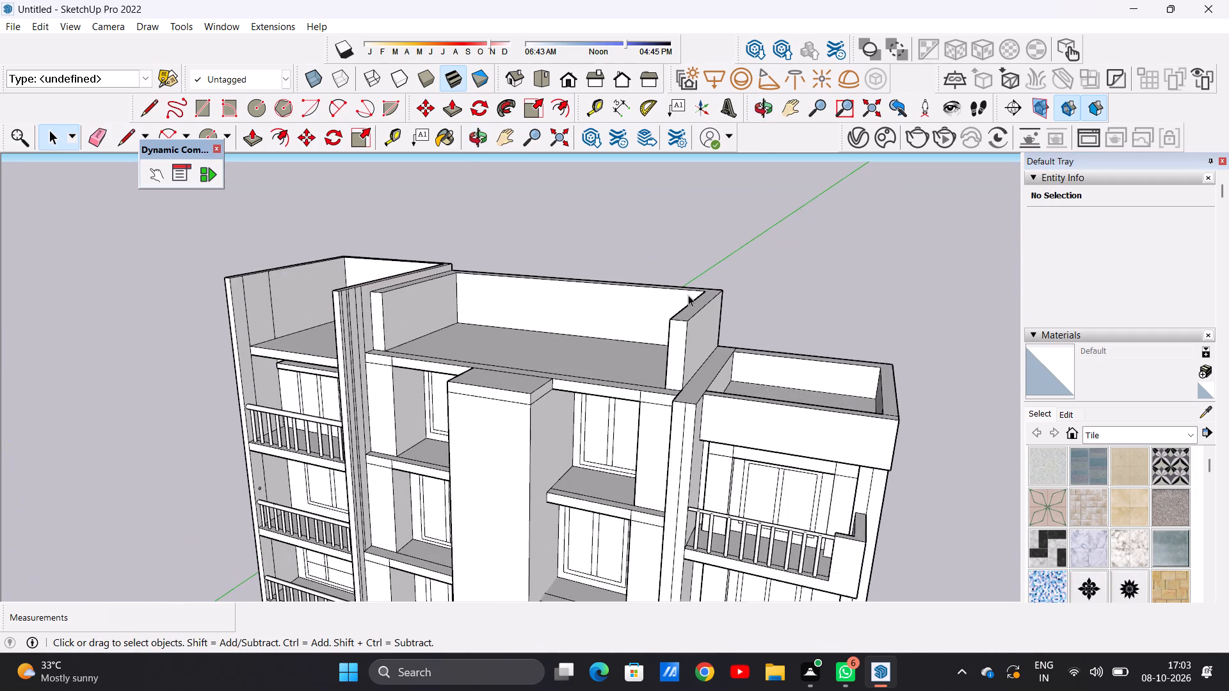
pyautogui.moveTo(689, 298); pyautogui.dragTo(697, 378, button='middle')
pyautogui.scroll(4, 691, 344)
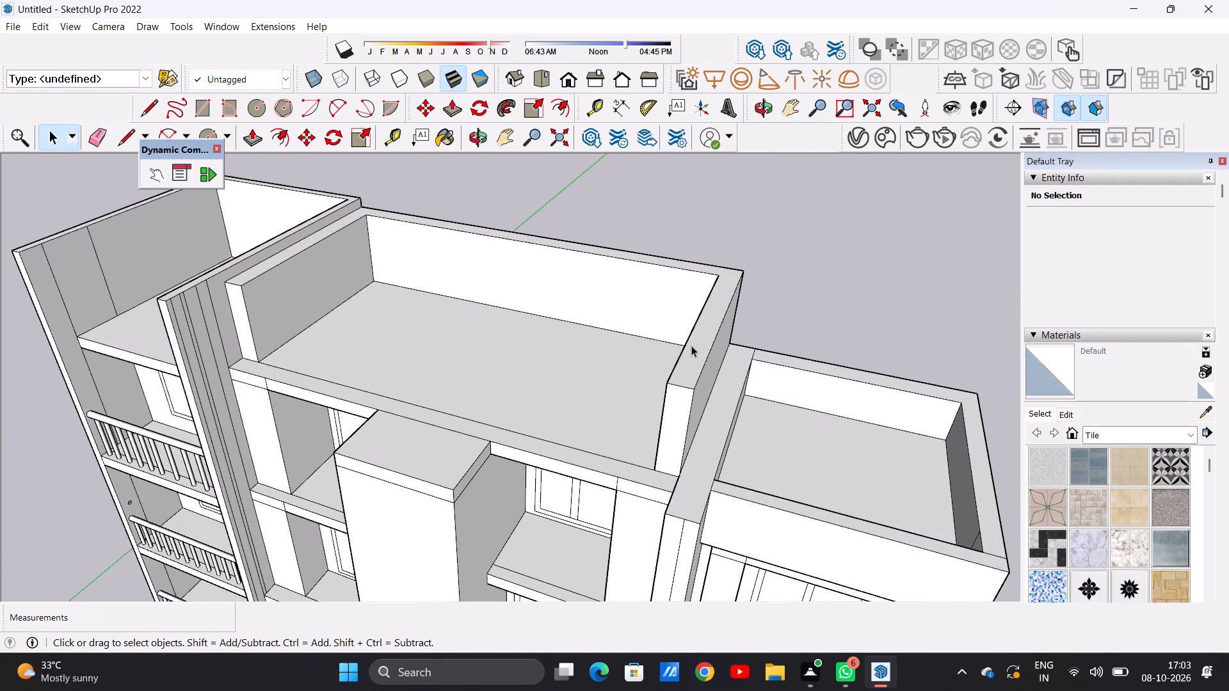
pyautogui.press('p')
pyautogui.click(689, 367)
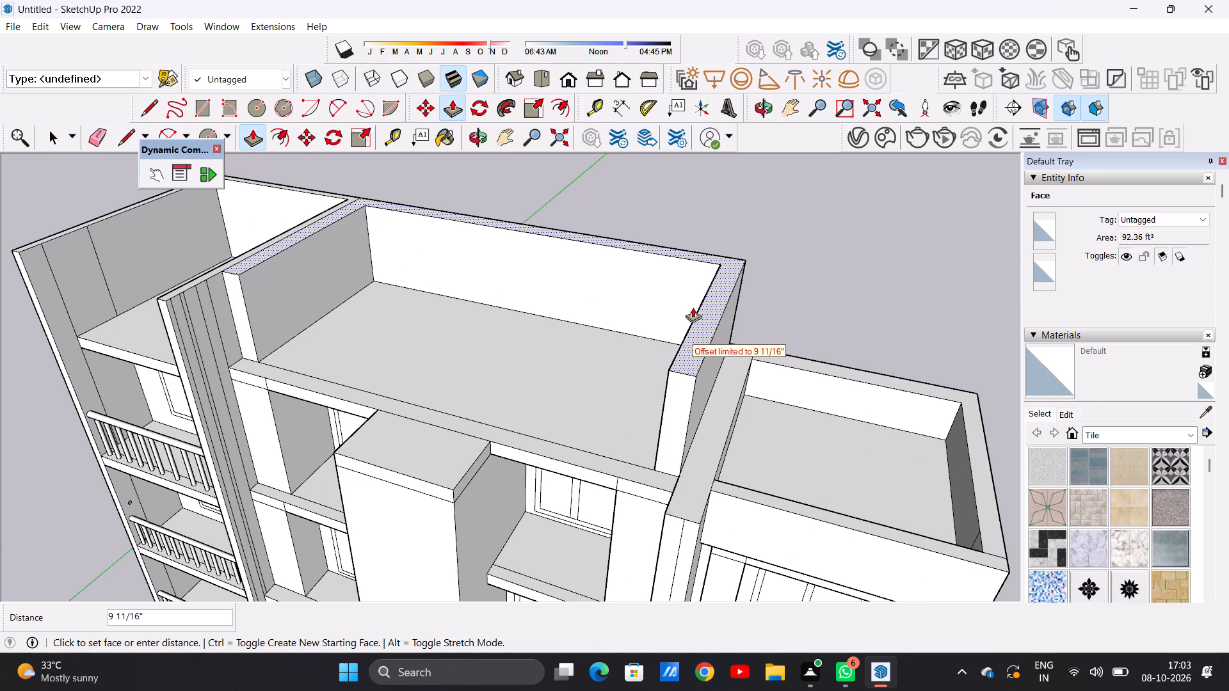
pyautogui.click(693, 312)
pyautogui.click(686, 360)
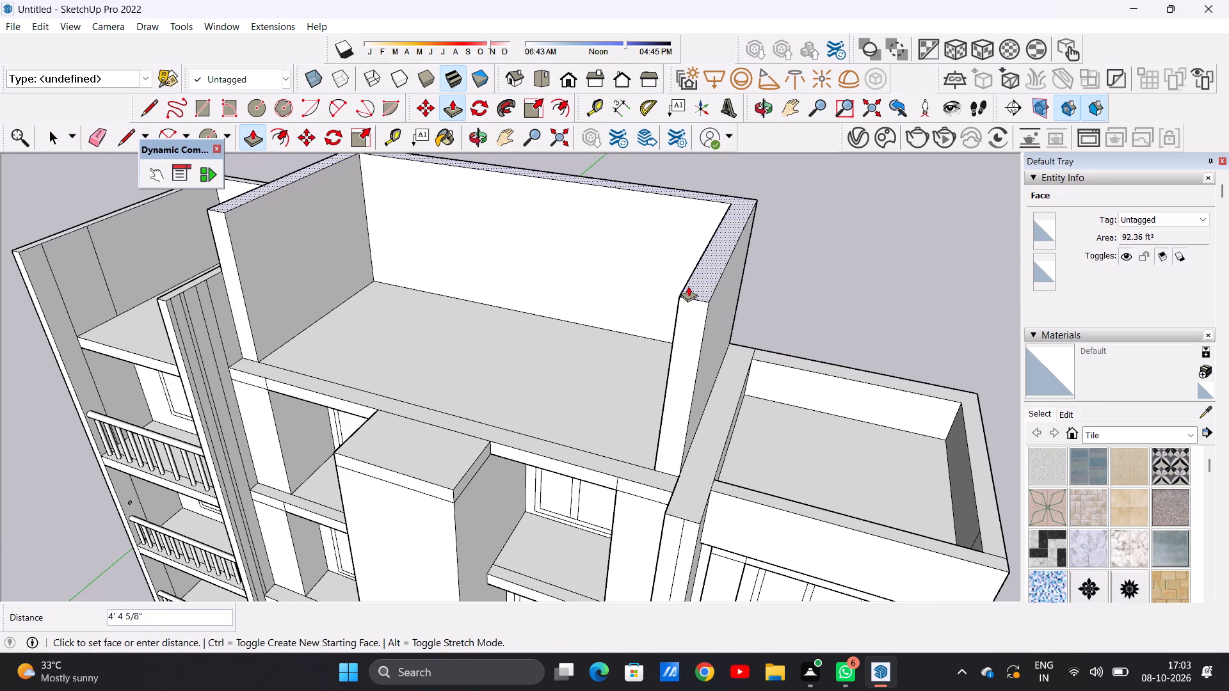
pyautogui.click(688, 286)
pyautogui.press('space')
# Push/Pull the front edge face of the taller side block's roof slab outward by about 1' 9 7/16".
pyautogui.scroll(-10, 431, 497)
pyautogui.scroll(1, 422, 461)
pyautogui.moveTo(425, 456); pyautogui.dragTo(512, 374, button='middle')
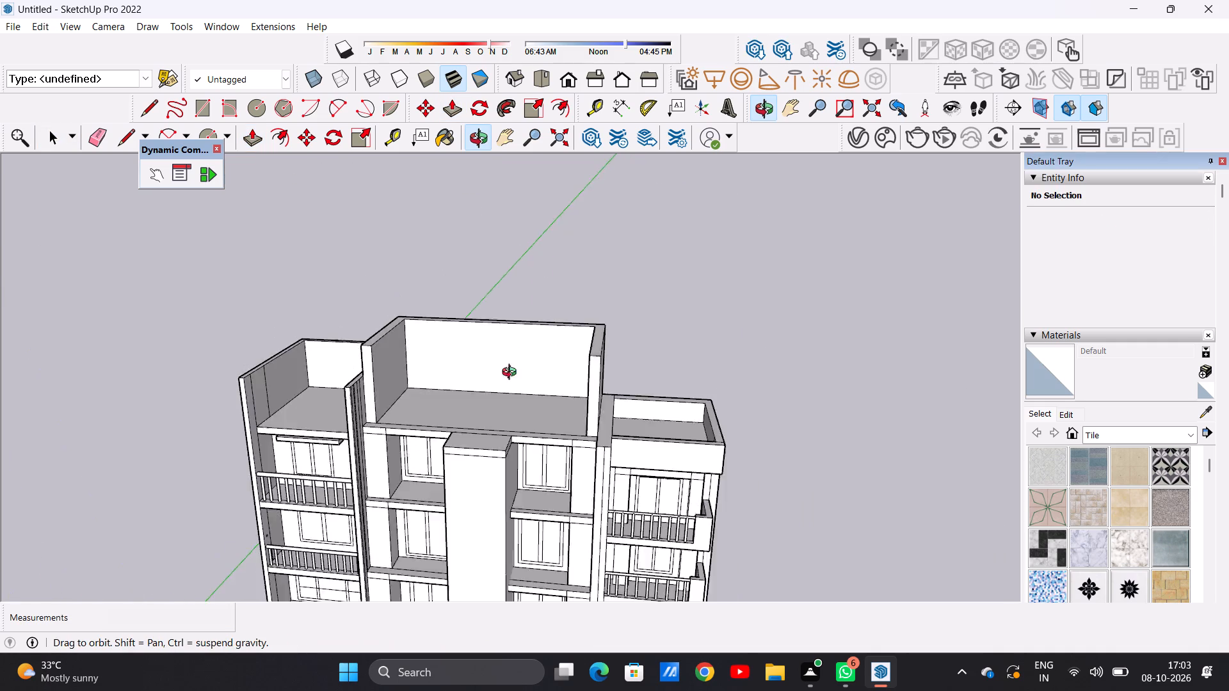
pyautogui.moveTo(512, 374); pyautogui.dragTo(582, 321, button='middle')
pyautogui.scroll(-4, 403, 395)
pyautogui.moveTo(356, 388); pyautogui.dragTo(510, 410, button='middle')
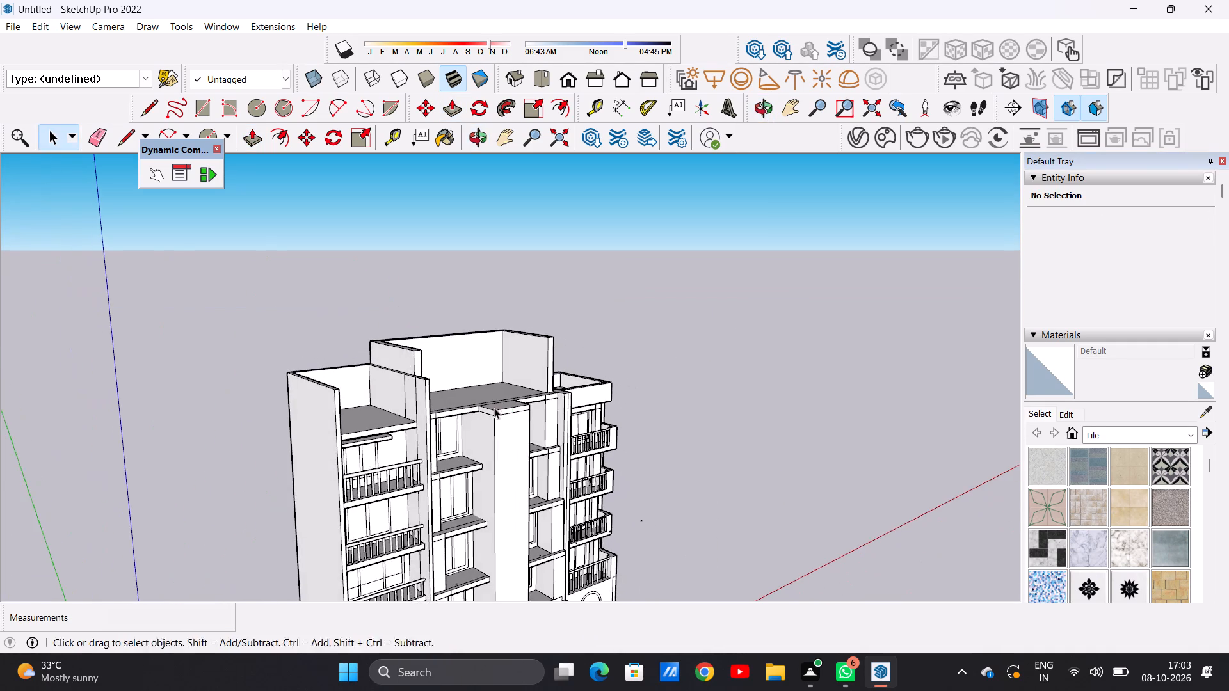
pyautogui.moveTo(494, 408); pyautogui.dragTo(259, 441, button='middle')
pyautogui.scroll(12, 358, 337)
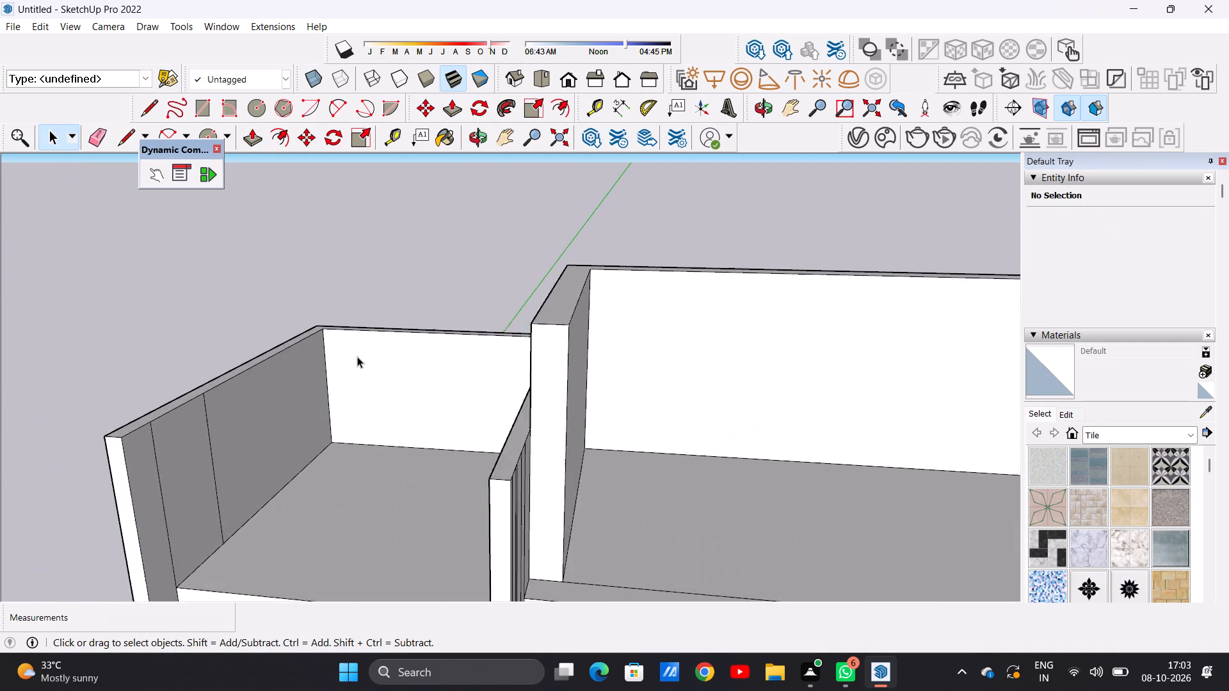
pyautogui.scroll(2, 357, 356)
pyautogui.scroll(-10, 366, 356)
pyautogui.moveTo(336, 440); pyautogui.dragTo(466, 402, button='middle')
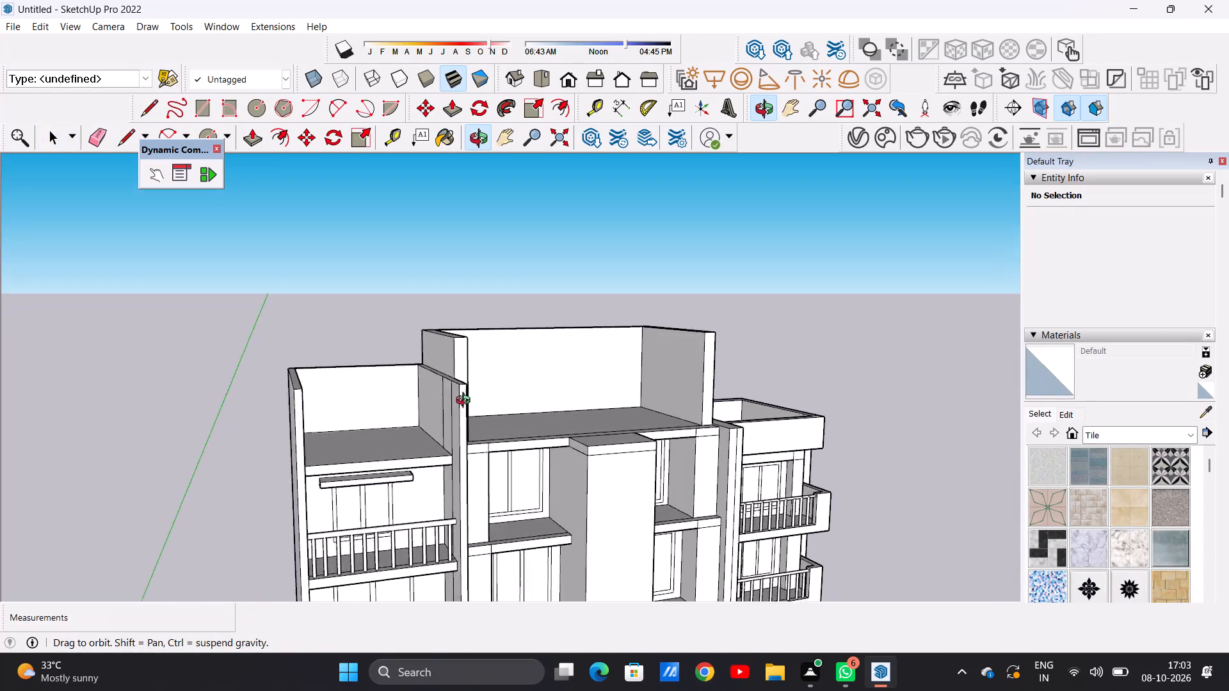
pyautogui.moveTo(466, 402); pyautogui.dragTo(309, 433, button='middle')
pyautogui.scroll(11, 365, 466)
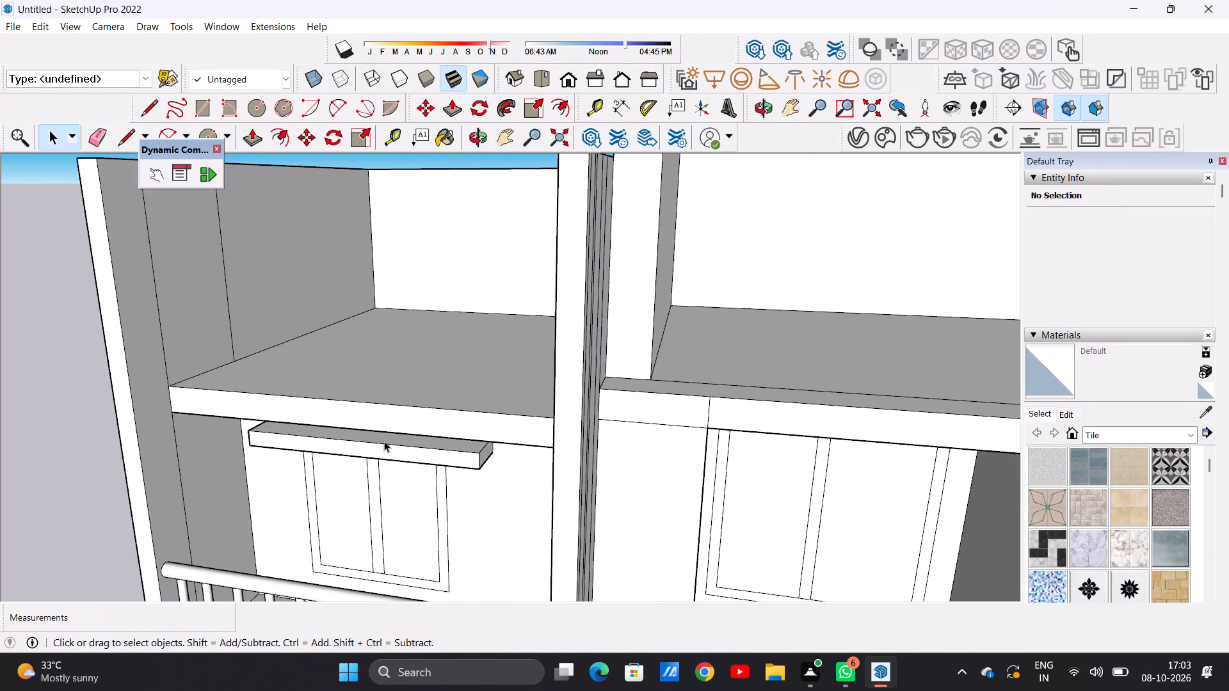
pyautogui.press('p')
pyautogui.click(335, 401)
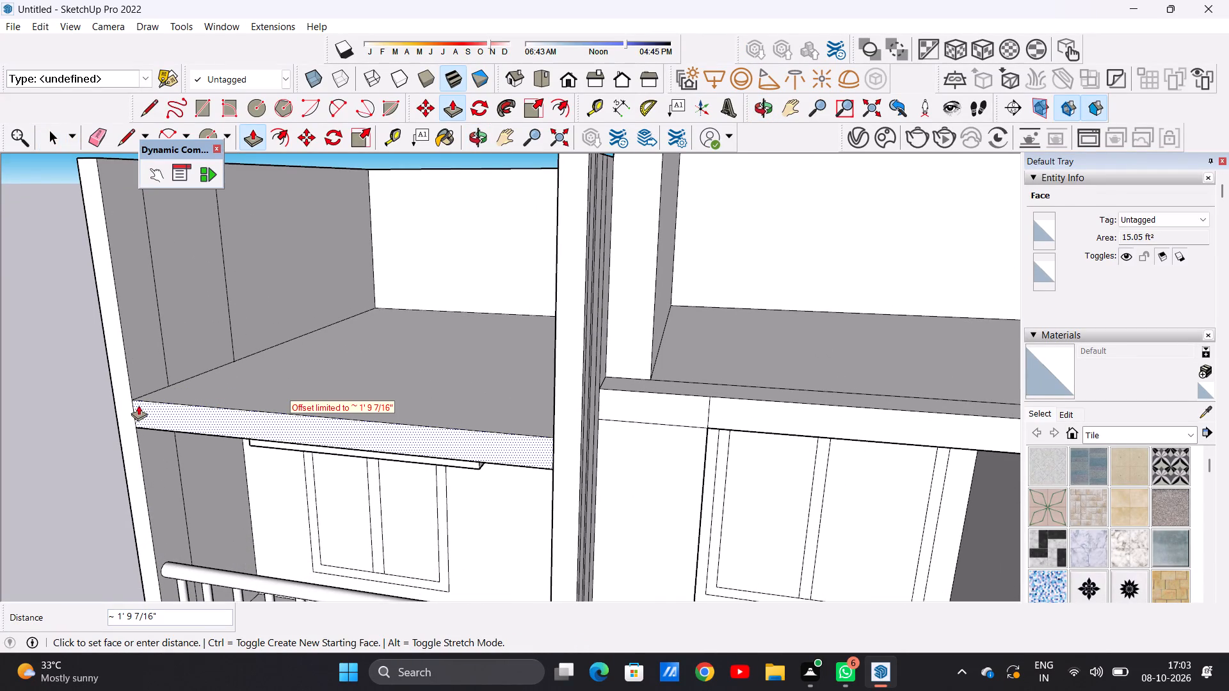
pyautogui.click(133, 400)
pyautogui.press('space')
# Draw a line about 15' long across the taller side block's roof slab, between the bases of the side walls' front vertical seams.
pyautogui.scroll(-10, 199, 392)
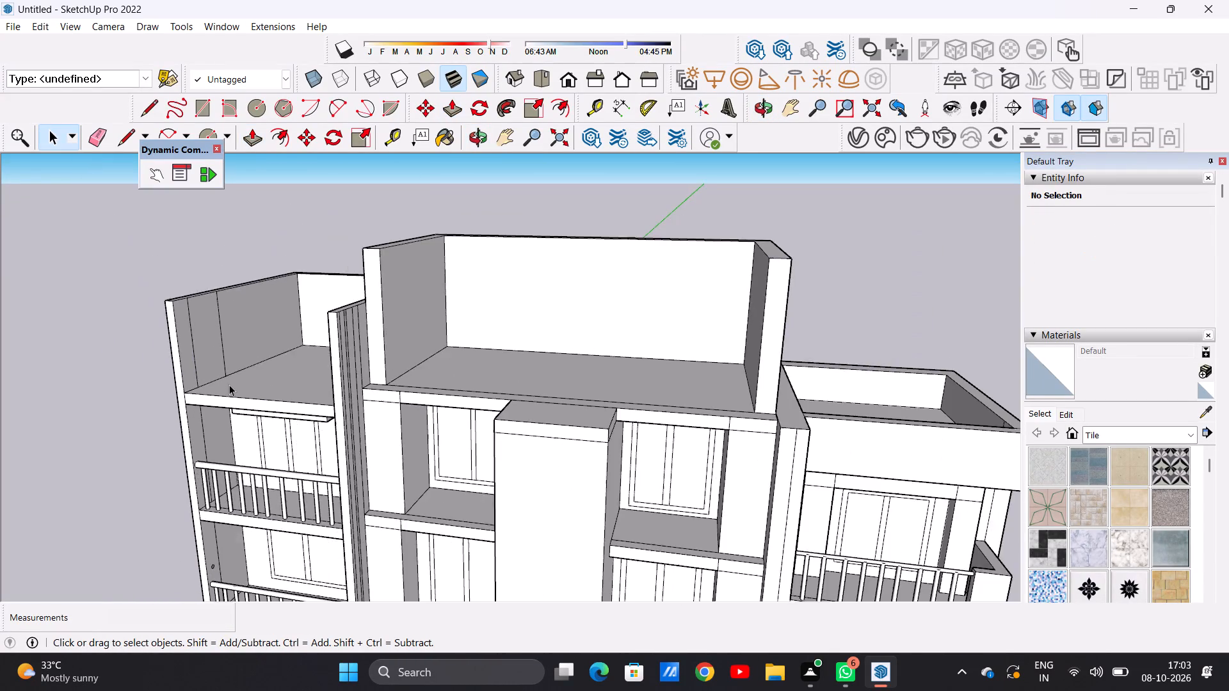
pyautogui.moveTo(229, 385); pyautogui.dragTo(298, 489, button='middle')
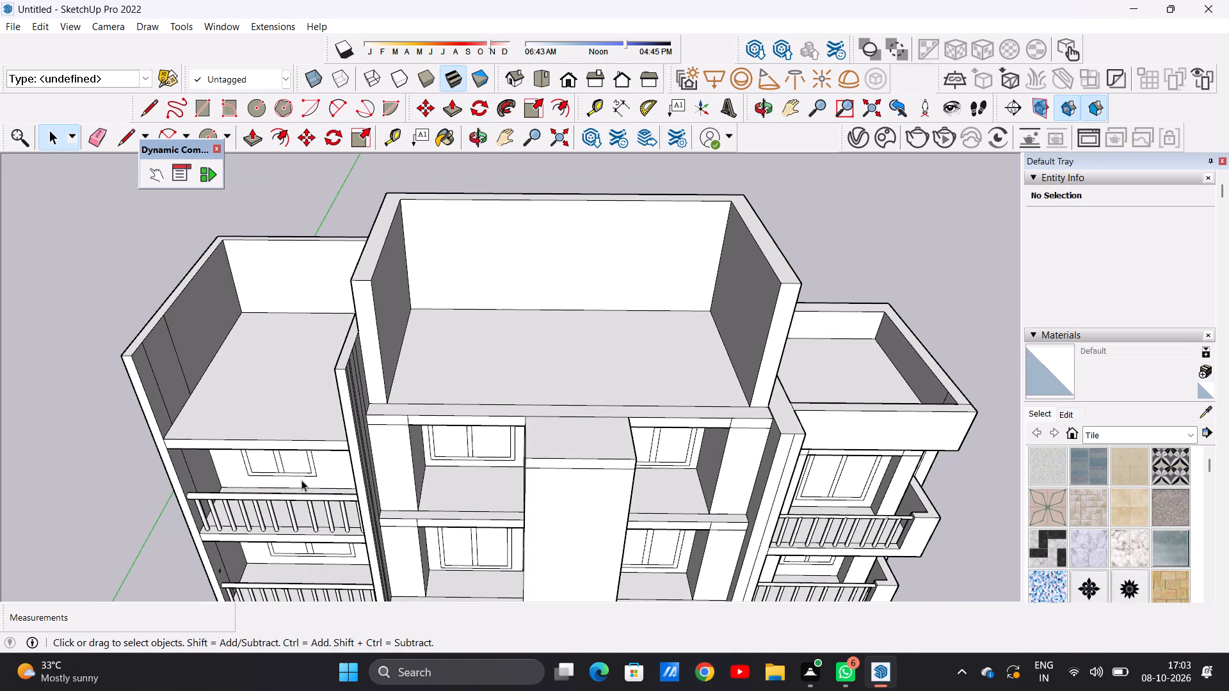
pyautogui.scroll(-4, 323, 426)
pyautogui.moveTo(297, 415); pyautogui.dragTo(294, 495, button='middle')
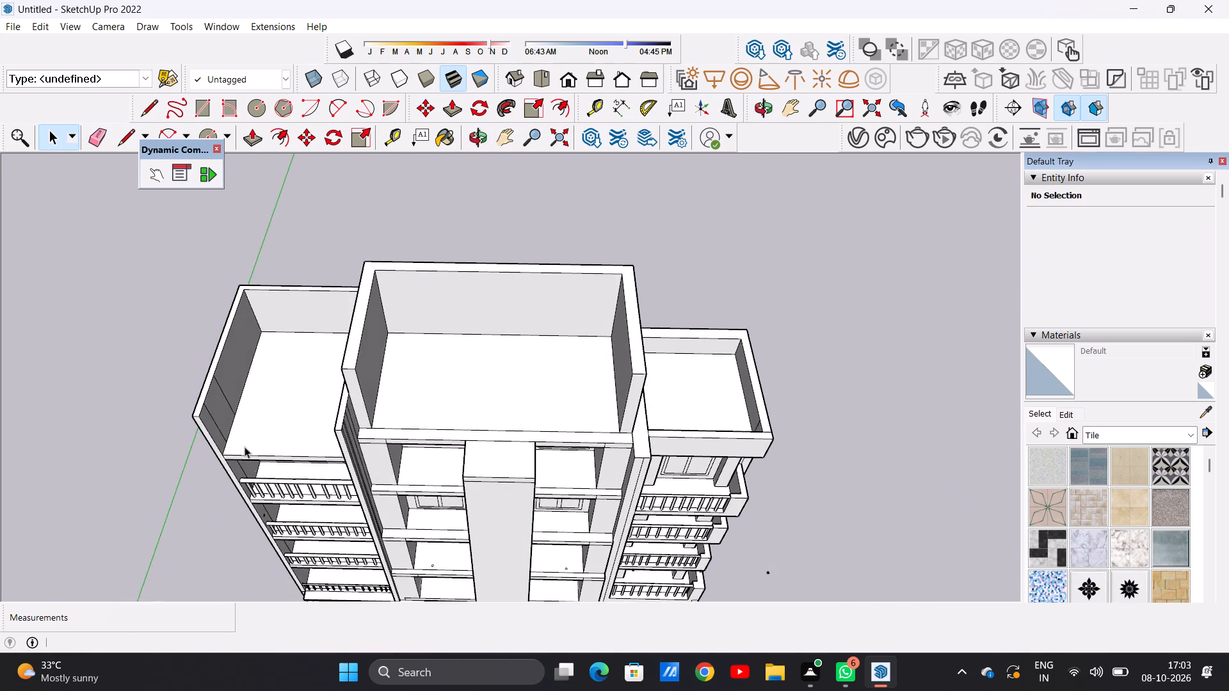
pyautogui.scroll(20, 244, 446)
pyautogui.scroll(5, 244, 446)
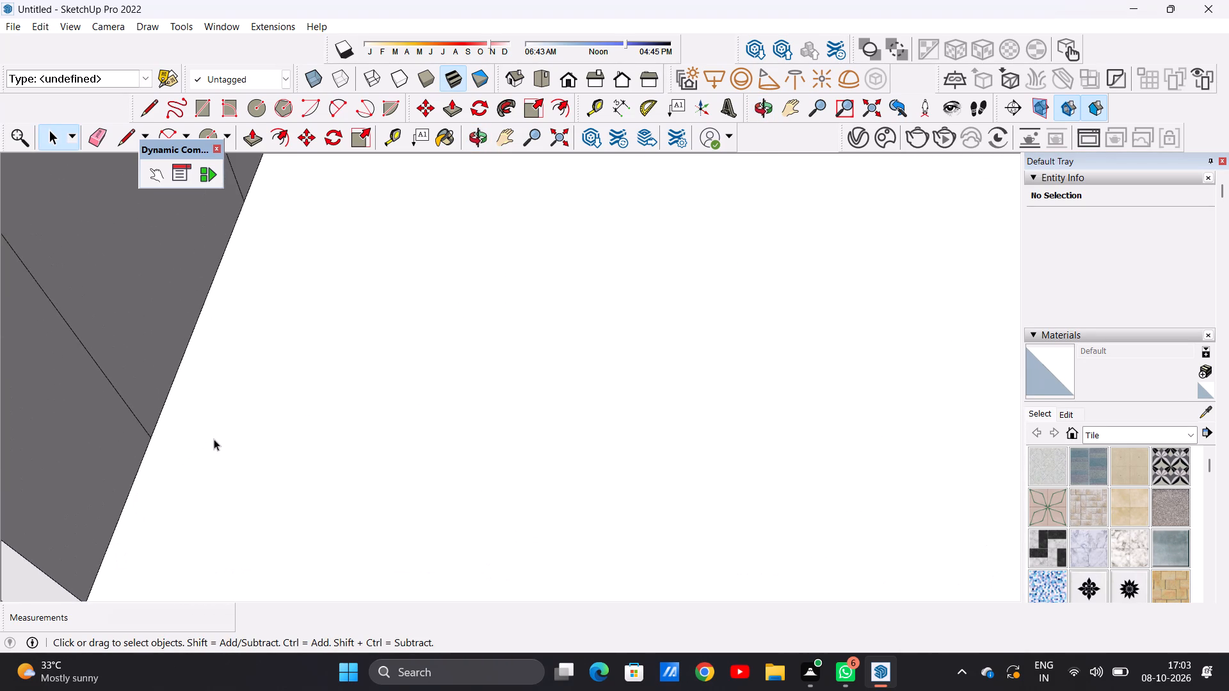
pyautogui.press('l')
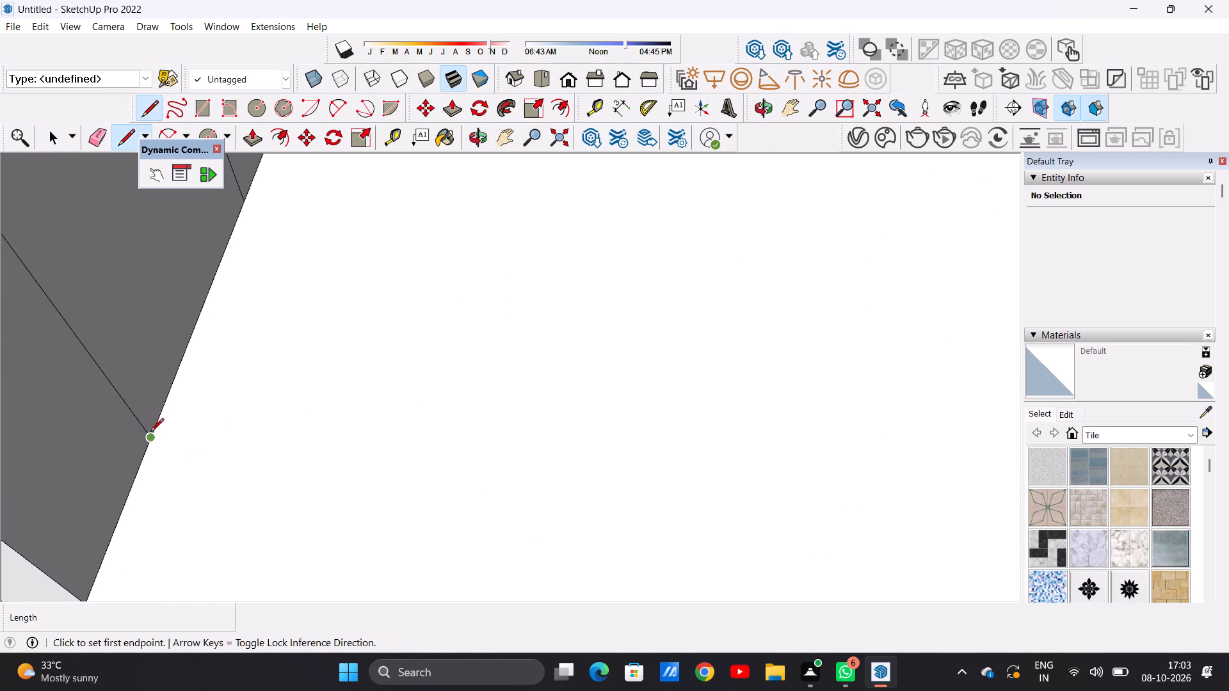
pyautogui.click(150, 433)
pyautogui.scroll(-9, 385, 463)
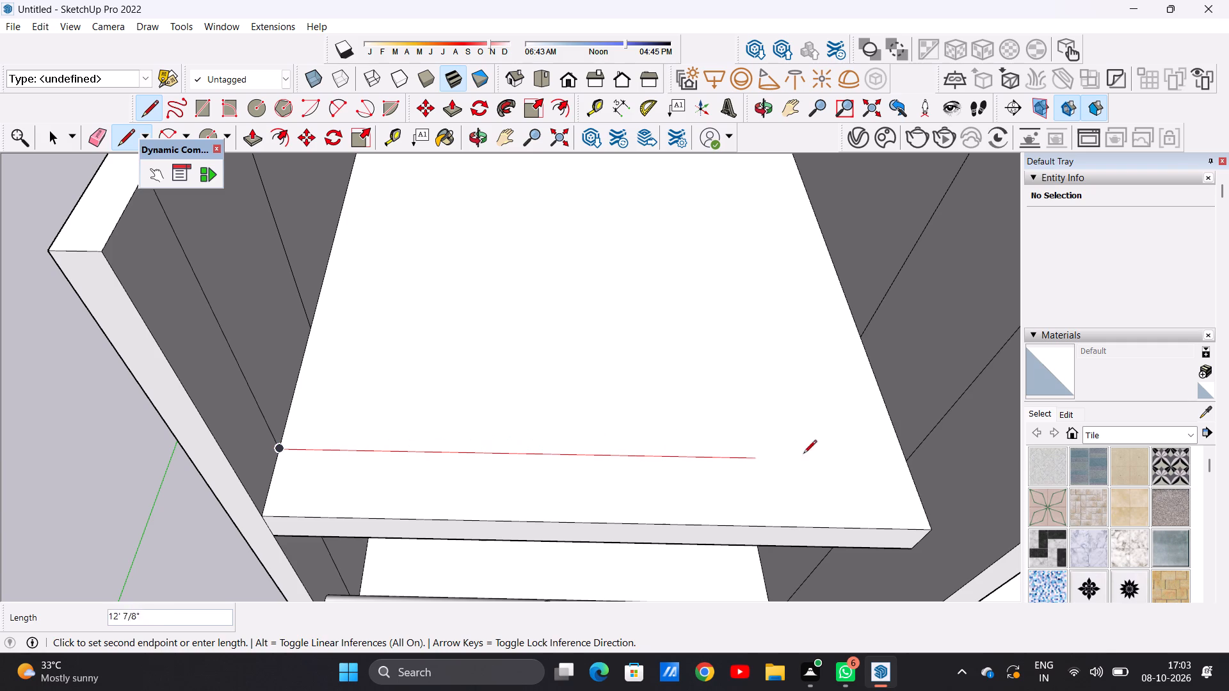
pyautogui.click(910, 461)
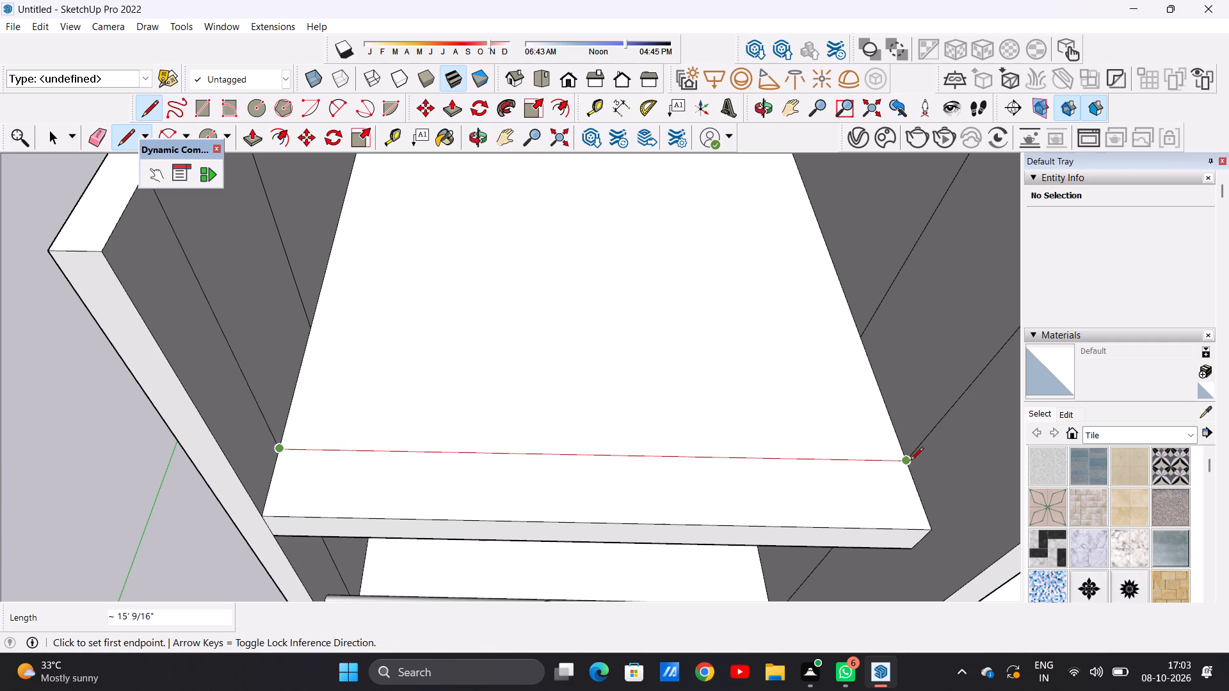
pyautogui.press('space')
# Push/Pull the inner face of the taller side block's rear roof wall forward about 13' 8", to the vertical seam on the side wall.
pyautogui.scroll(-16, 241, 613)
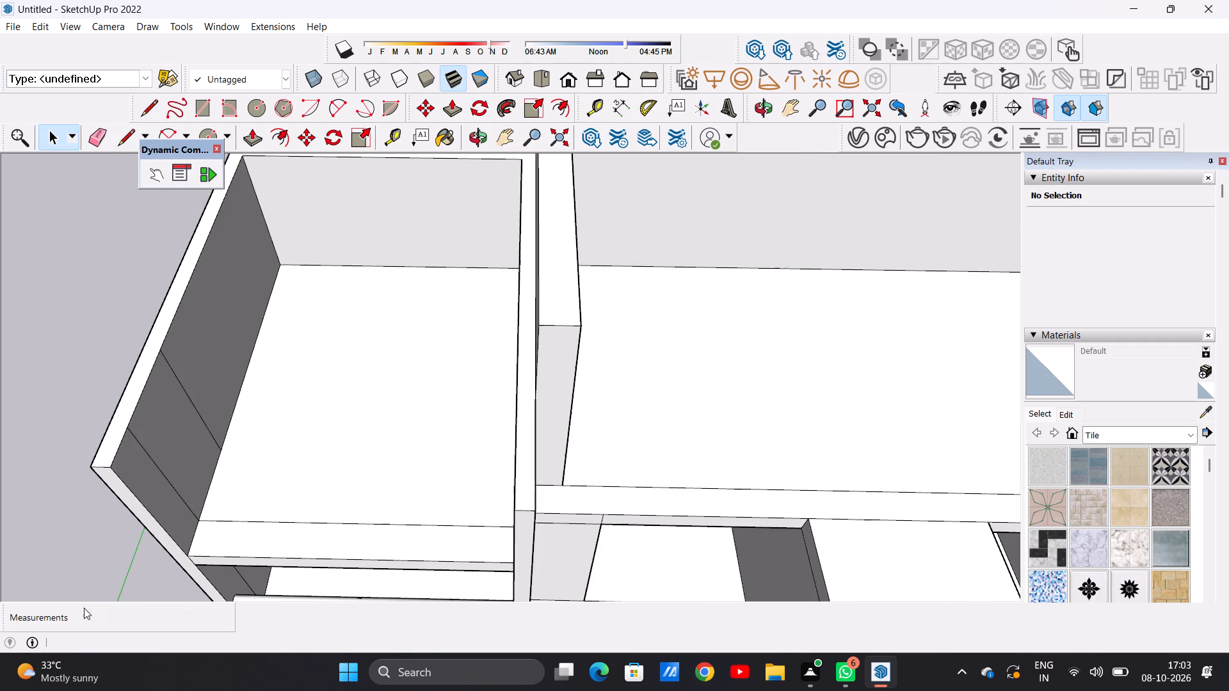
pyautogui.scroll(-14, 84, 608)
pyautogui.scroll(8, 216, 355)
pyautogui.scroll(-3, 342, 393)
pyautogui.scroll(1, 355, 392)
pyautogui.scroll(-4, 363, 389)
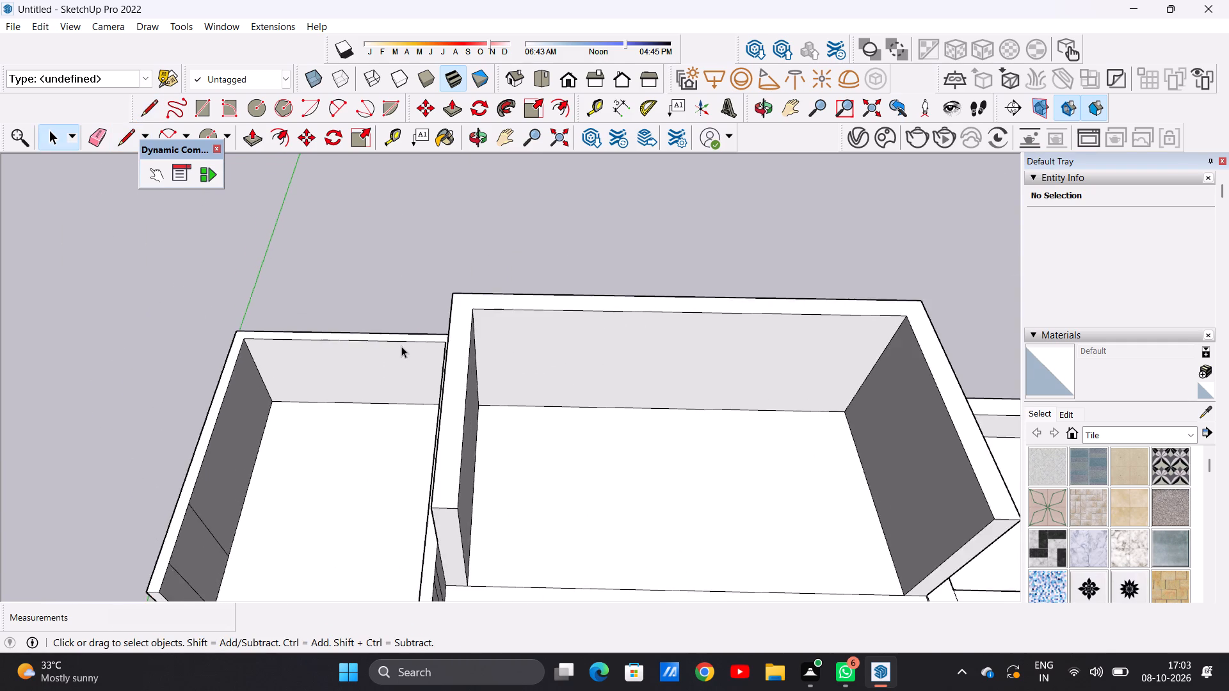
pyautogui.scroll(-2, 401, 346)
pyautogui.scroll(4, 369, 396)
pyautogui.moveTo(276, 474); pyautogui.dragTo(229, 352, button='middle')
pyautogui.scroll(3, 265, 294)
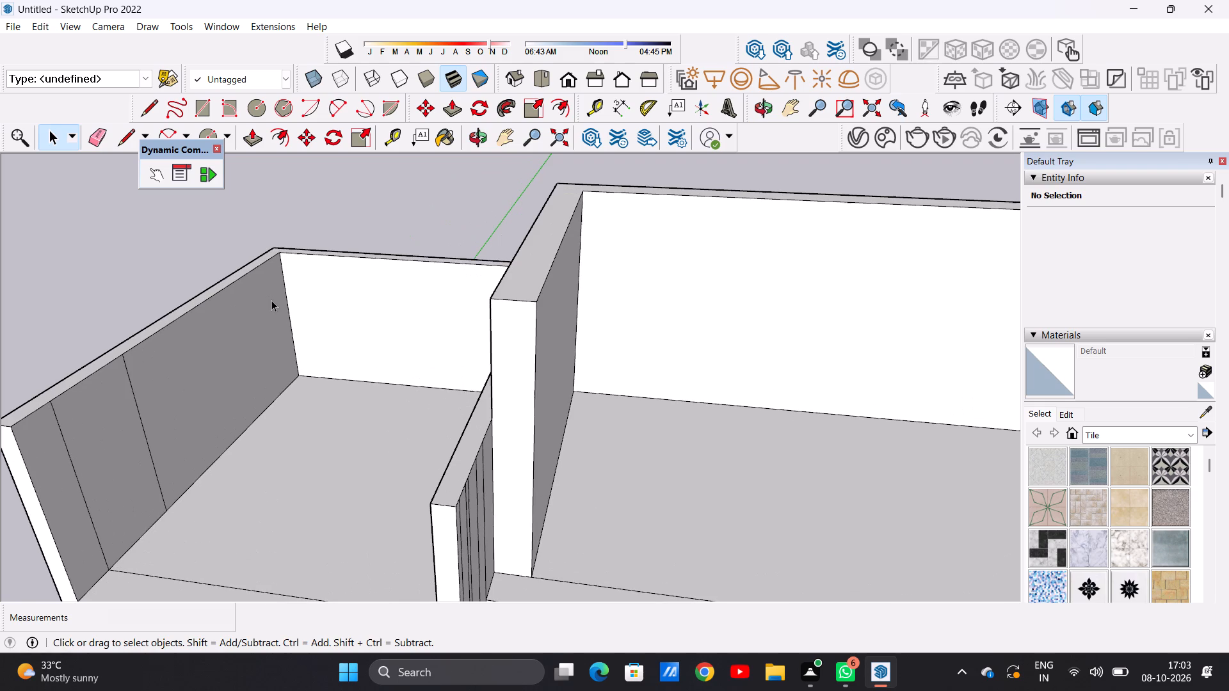
pyautogui.press('p')
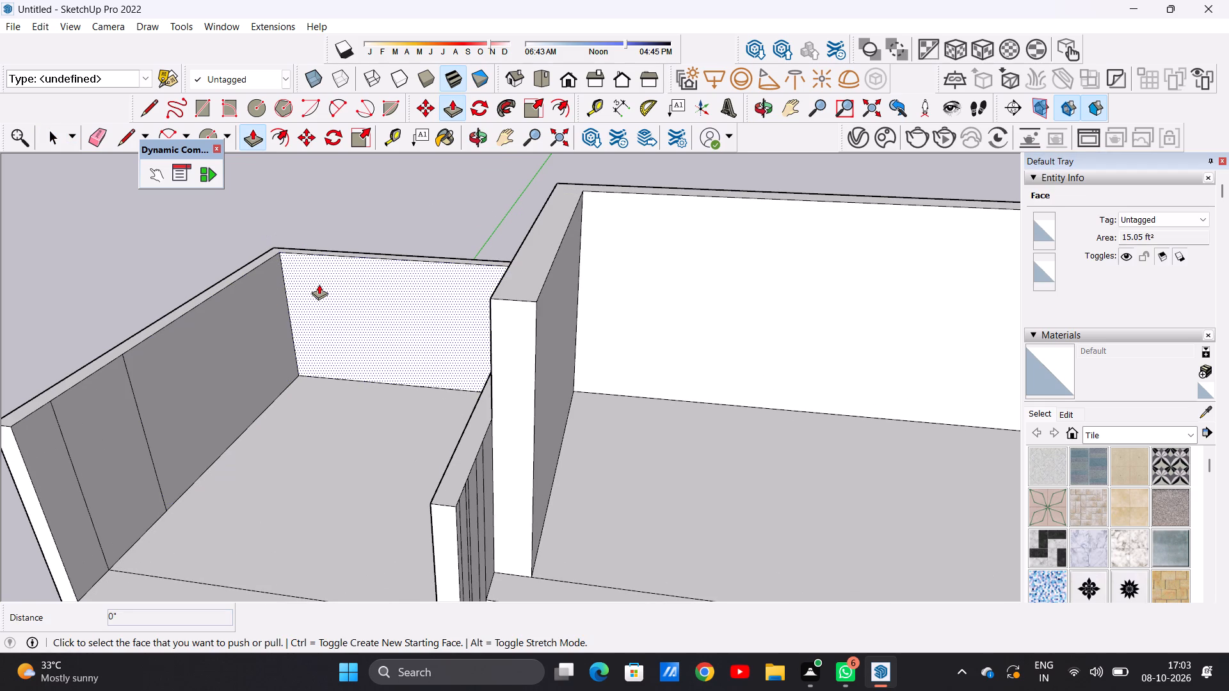
pyautogui.click(319, 284)
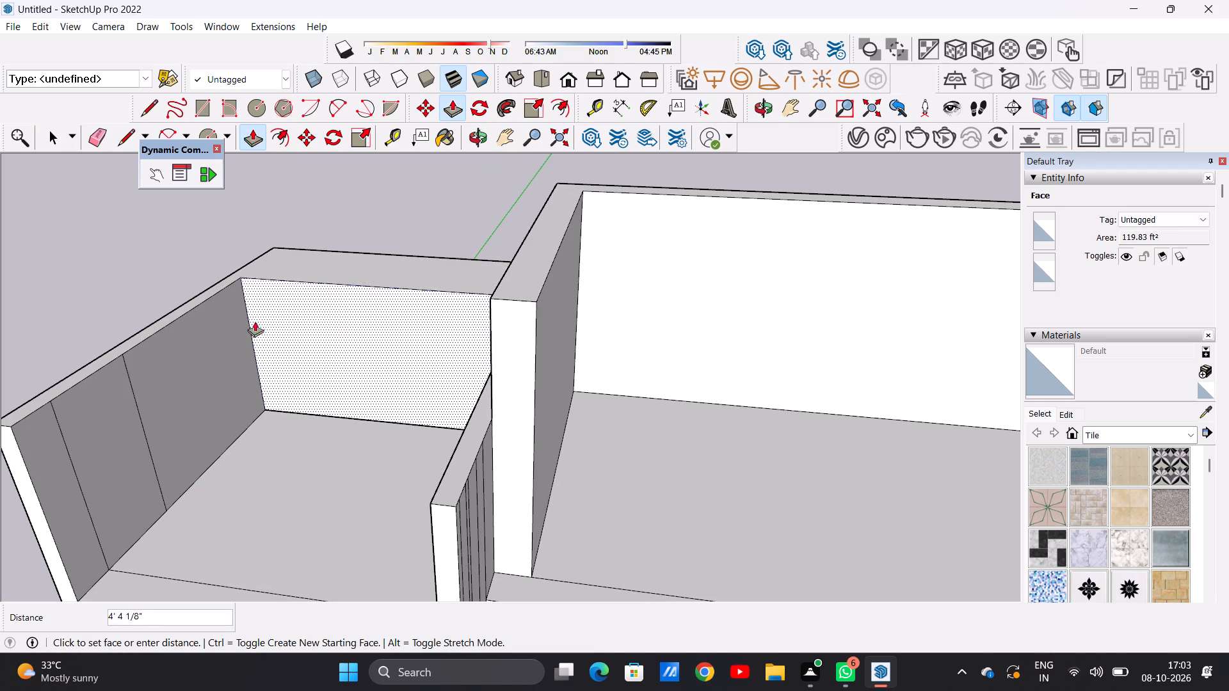
pyautogui.click(124, 354)
pyautogui.press('space')
# Draw a rectangle about 5' 6" by 4' 11 3/4" on the front face of the side block's rooftop volume.
pyautogui.scroll(-5, 282, 374)
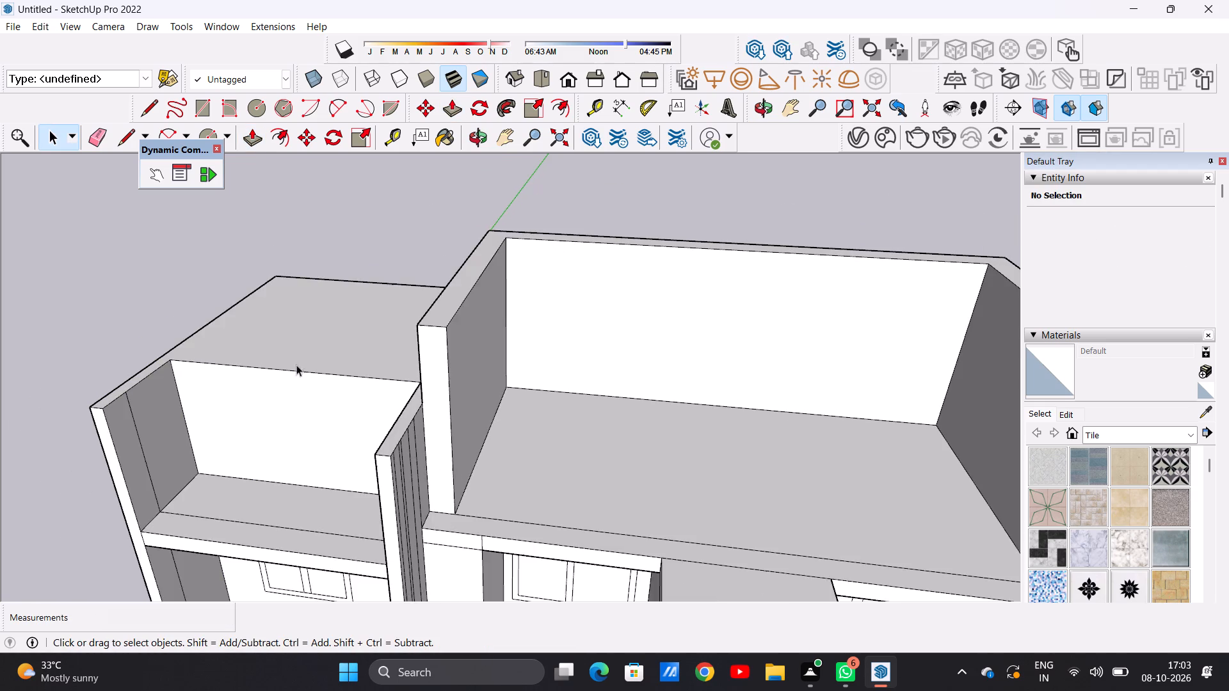
pyautogui.moveTo(185, 421); pyautogui.dragTo(243, 314, button='middle')
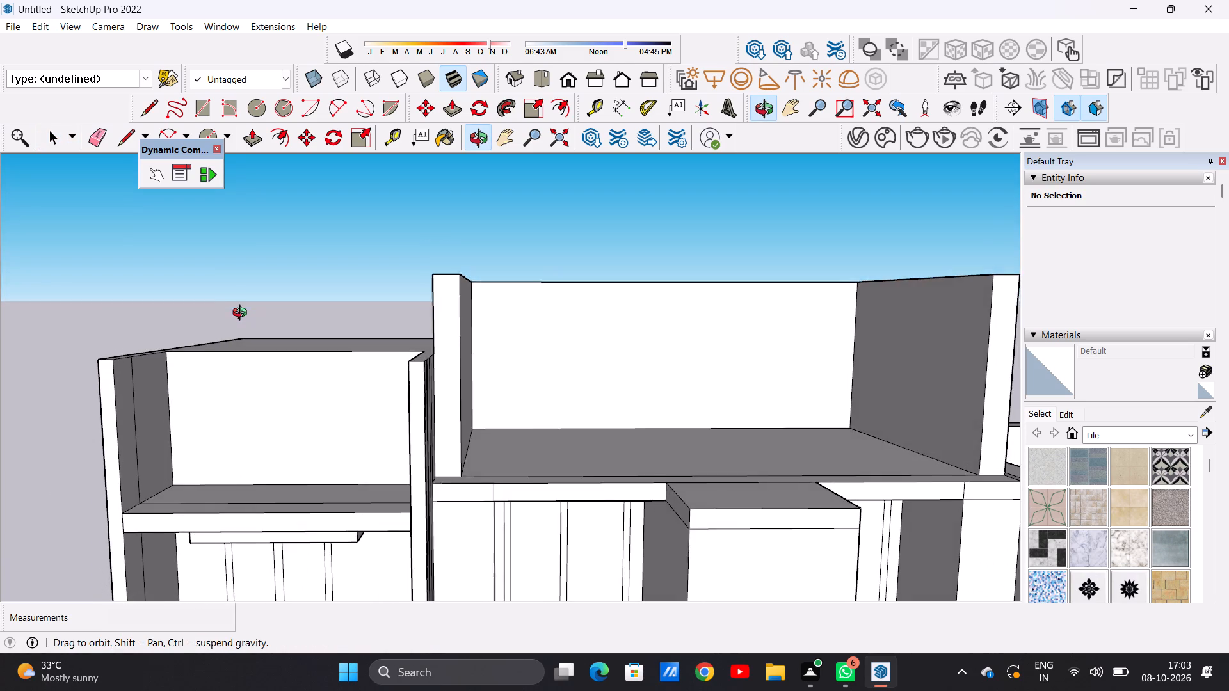
pyautogui.moveTo(243, 314); pyautogui.dragTo(245, 319, button='middle')
pyautogui.scroll(-5, 294, 423)
pyautogui.scroll(6, 256, 433)
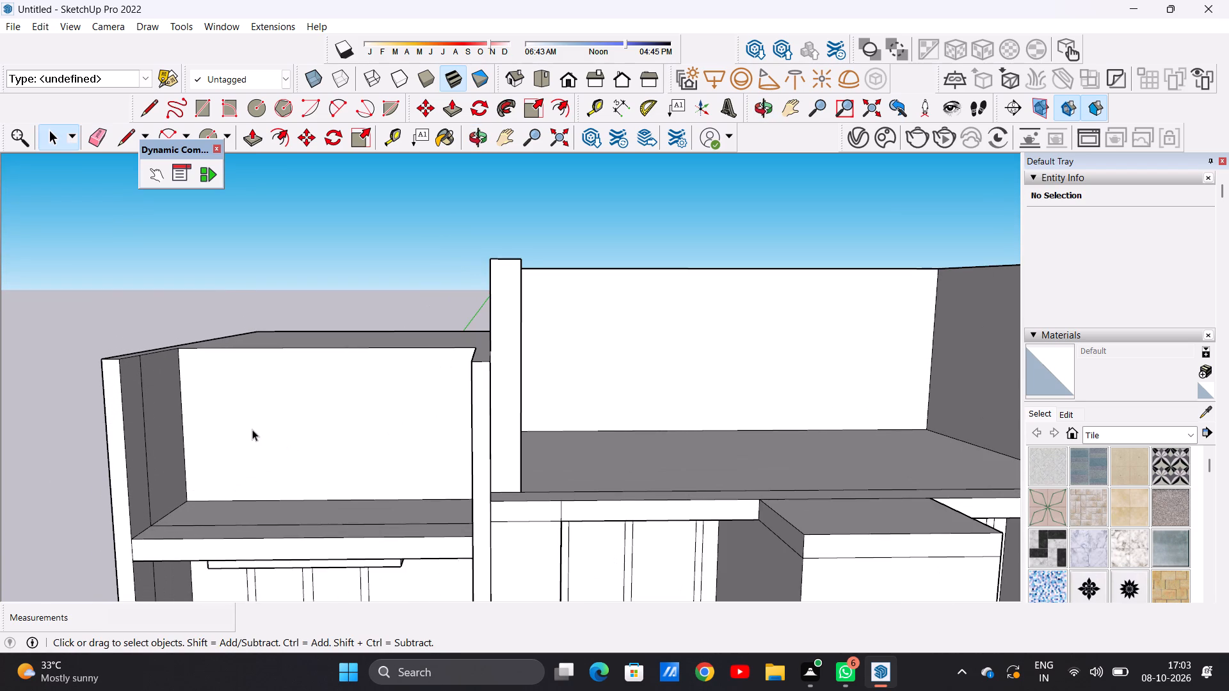
pyautogui.scroll(4, 251, 427)
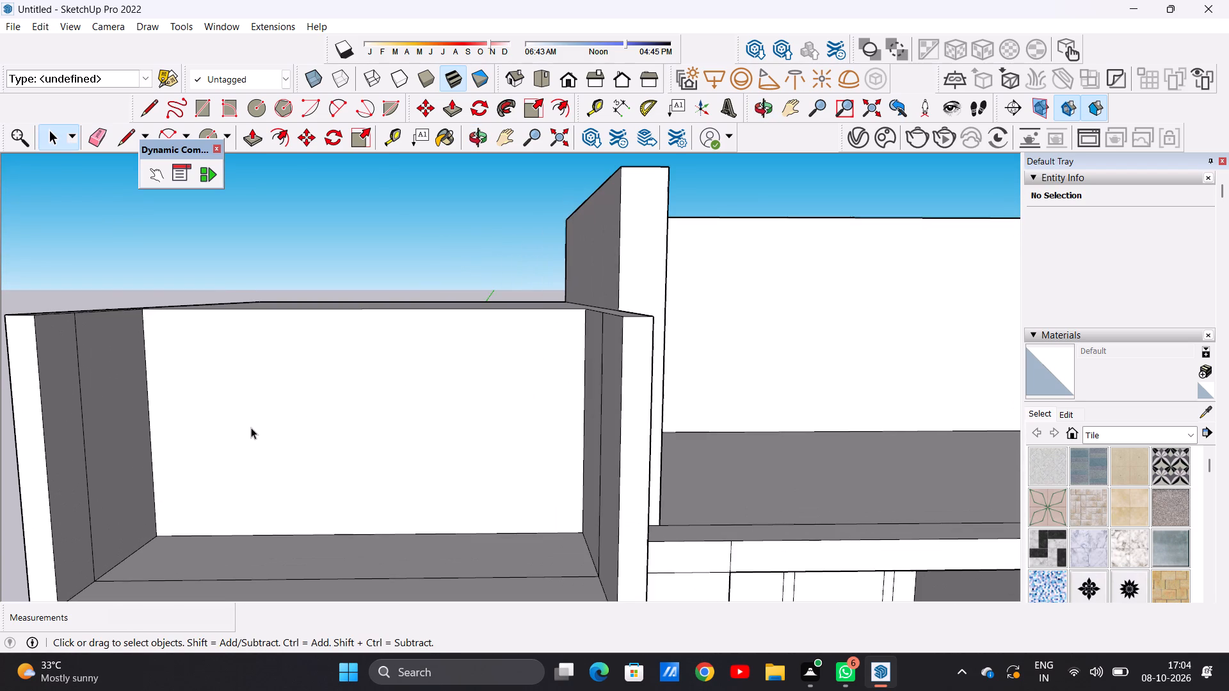
pyautogui.press('p')
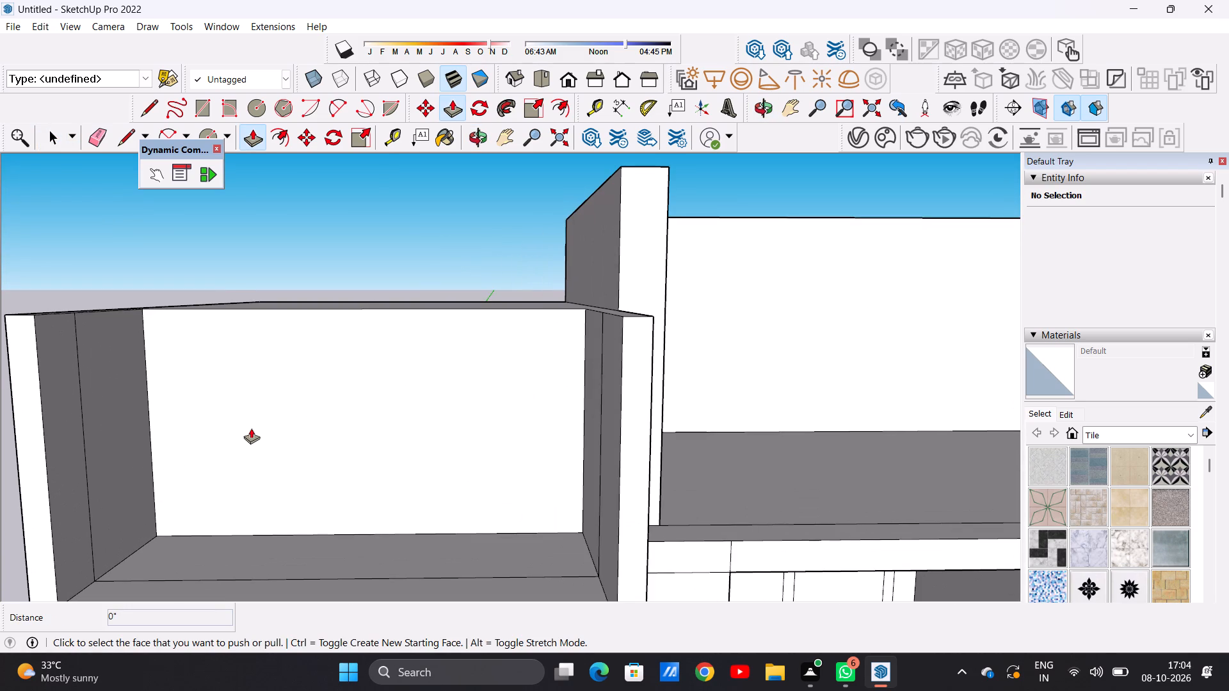
pyautogui.press('BackSpace')
pyautogui.press('space')
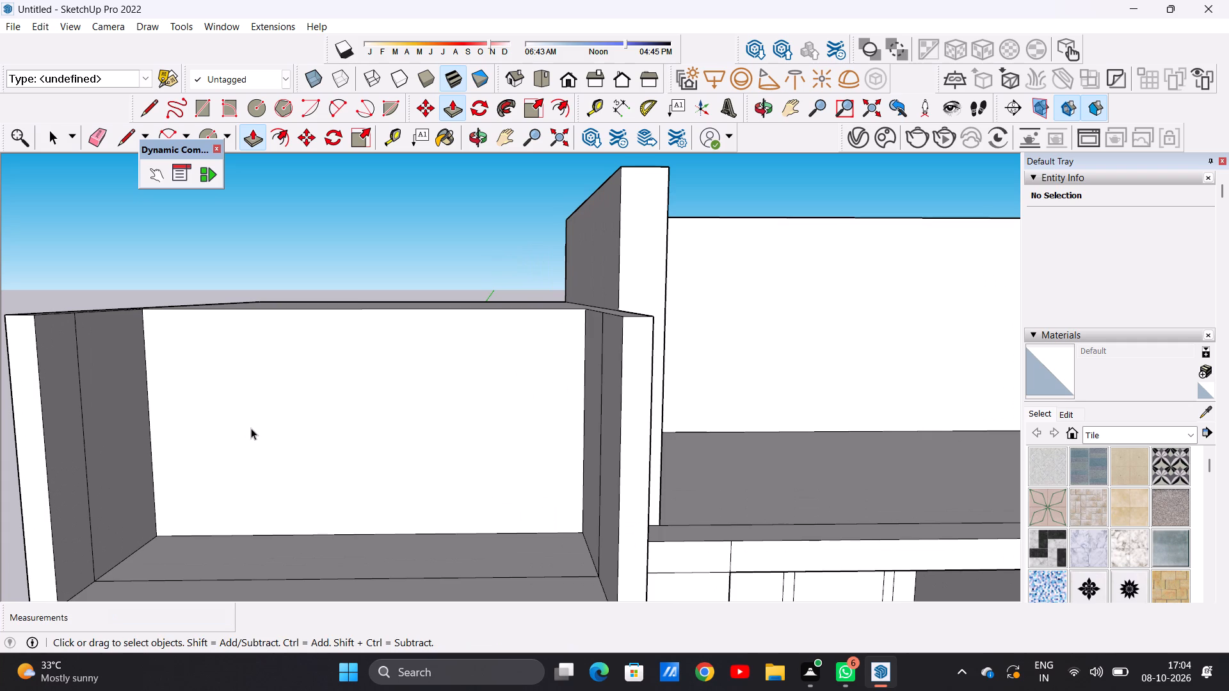
pyautogui.press('r')
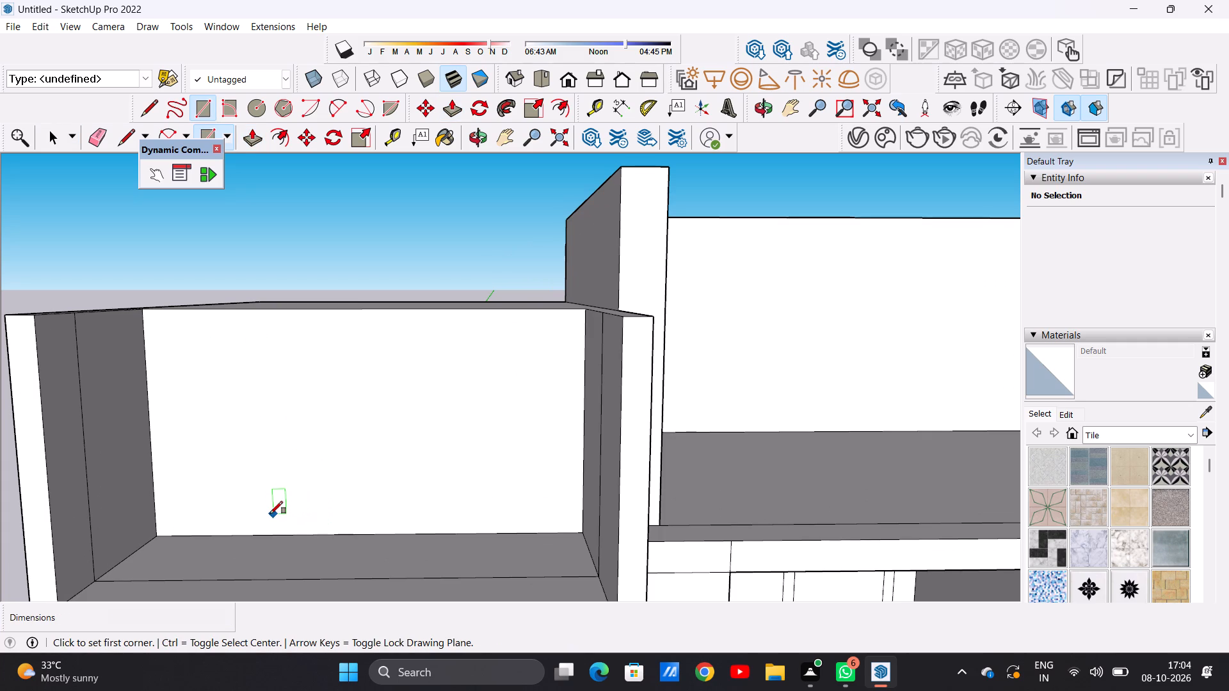
pyautogui.click(265, 514)
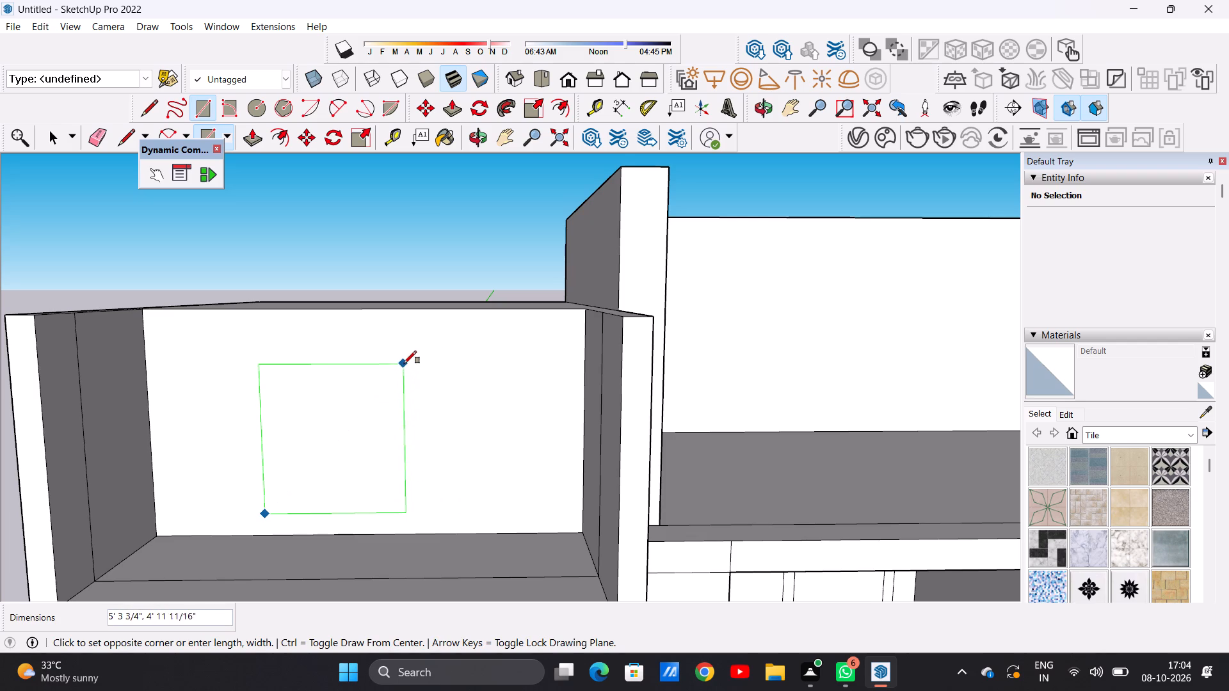
pyautogui.click(404, 357)
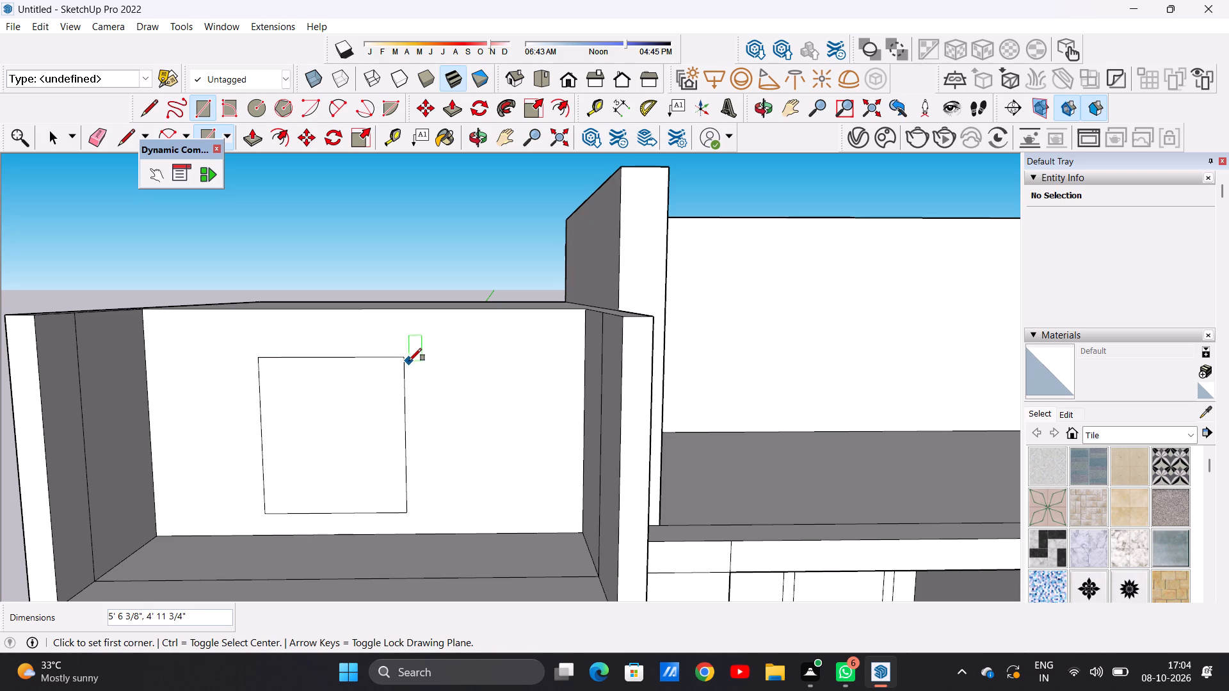
pyautogui.press('space')
# Offset the rectangle on the rooftop volume's front face inward by about 3 11/16" as a window frame.
pyautogui.press('o')
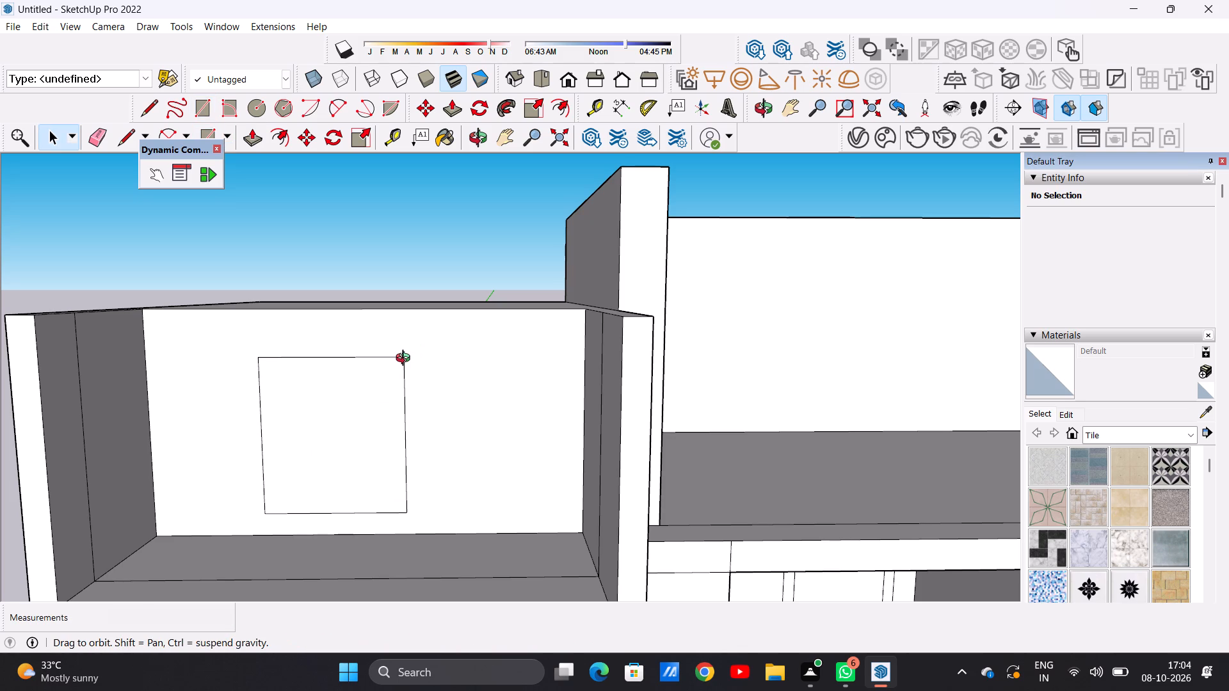
pyautogui.press('f')
pyautogui.scroll(5, 300, 385)
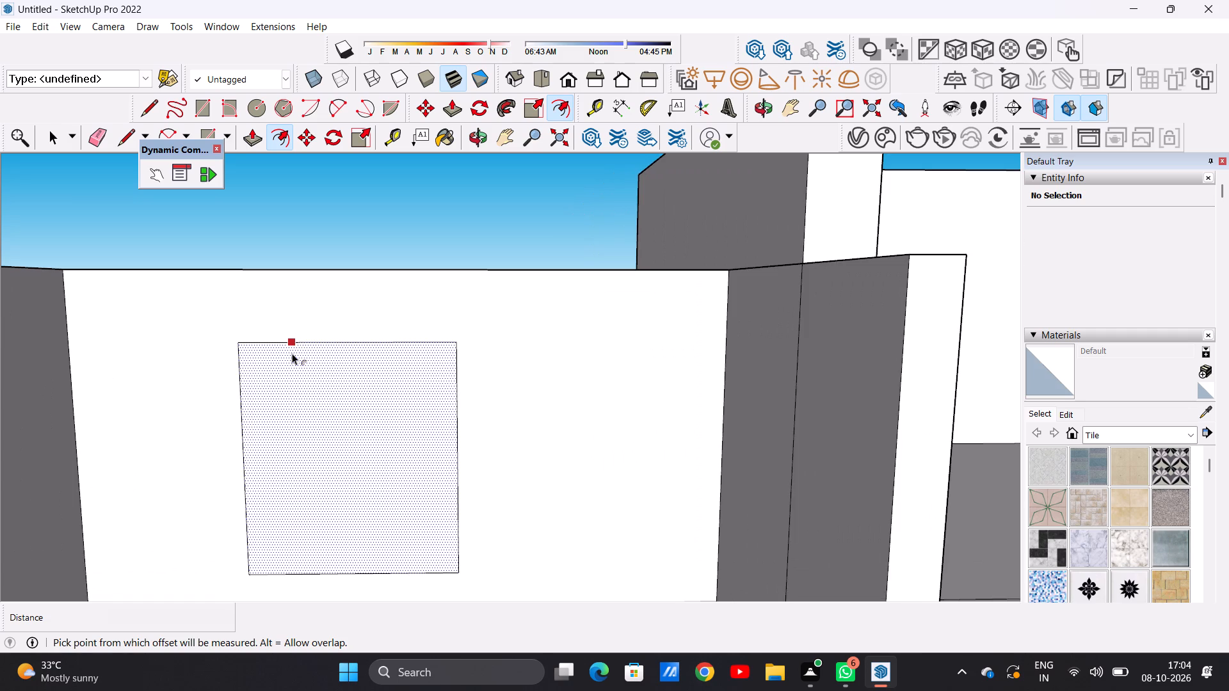
pyautogui.click(292, 353)
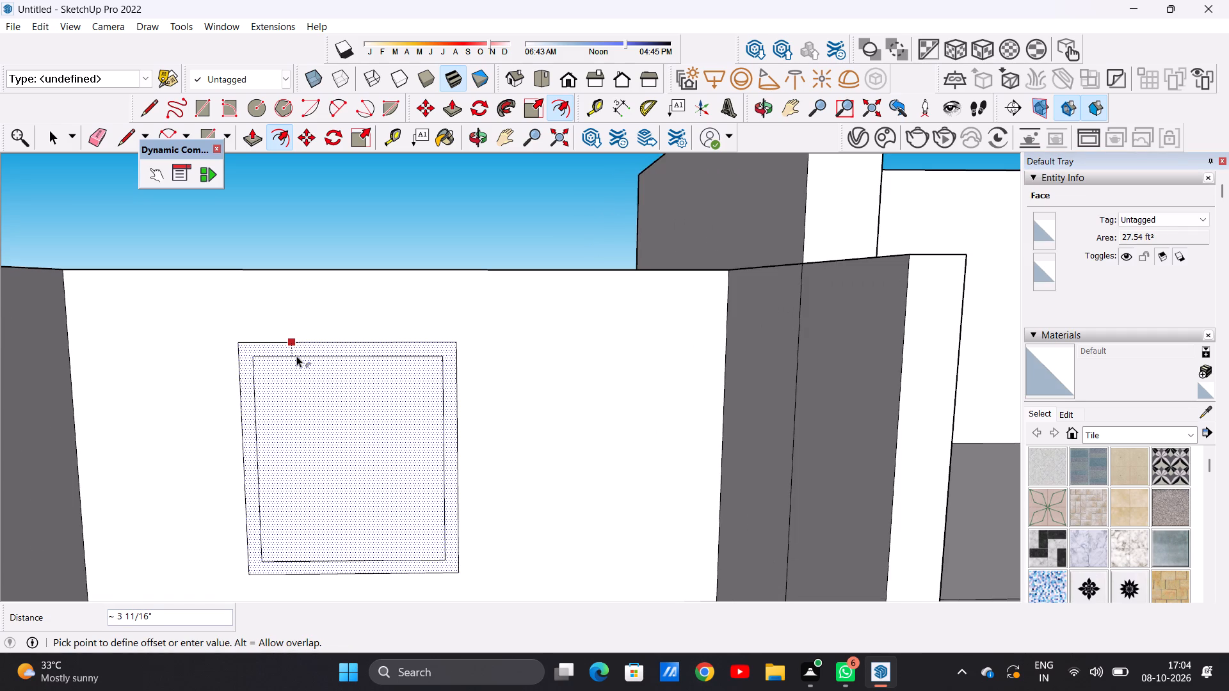
pyautogui.click(296, 356)
pyautogui.press('space')
# Draw two closely spaced vertical lines about 4' 11" long across the middle of the inner rectangle, forming the window's central mullion.
pyautogui.write('l')
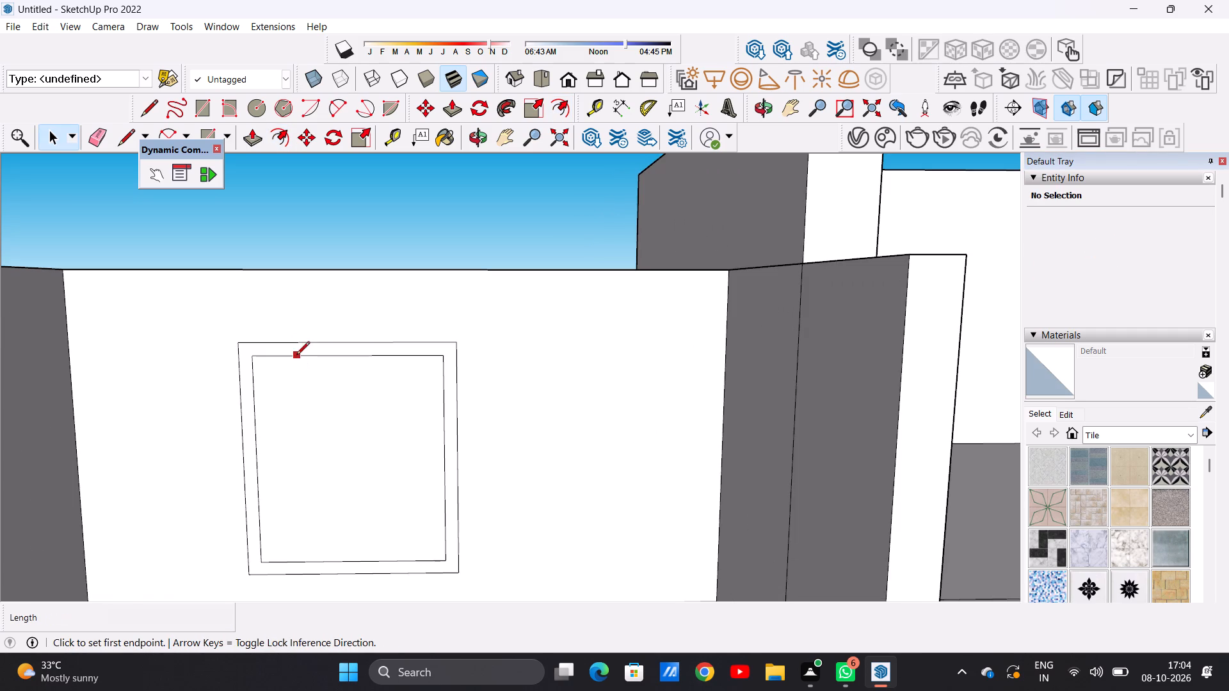
pyautogui.scroll(-9, 373, 392)
pyautogui.scroll(6, 376, 532)
pyautogui.scroll(-6, 374, 537)
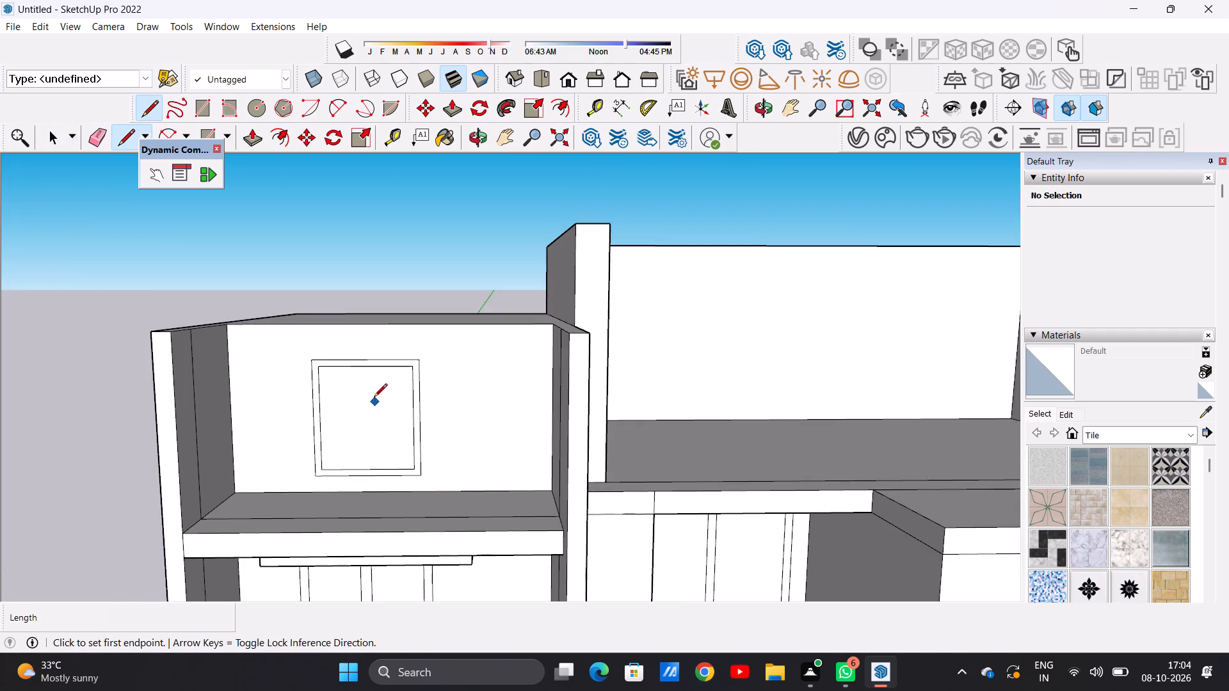
pyautogui.scroll(8, 373, 397)
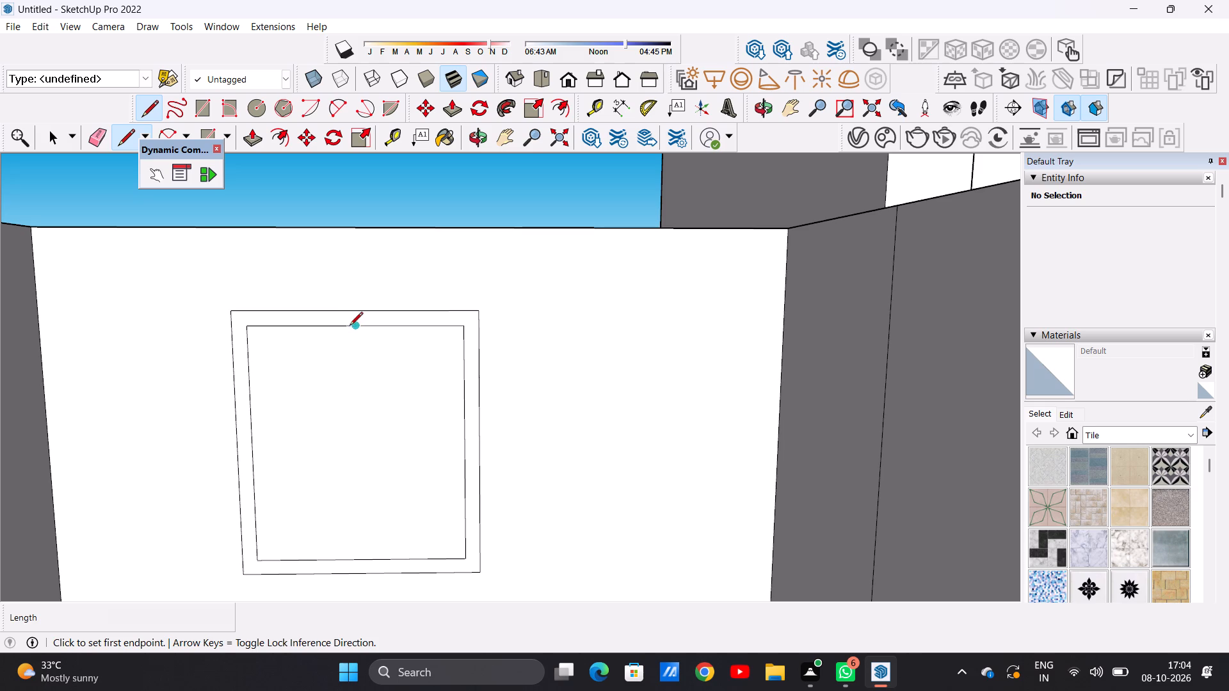
pyautogui.click(344, 326)
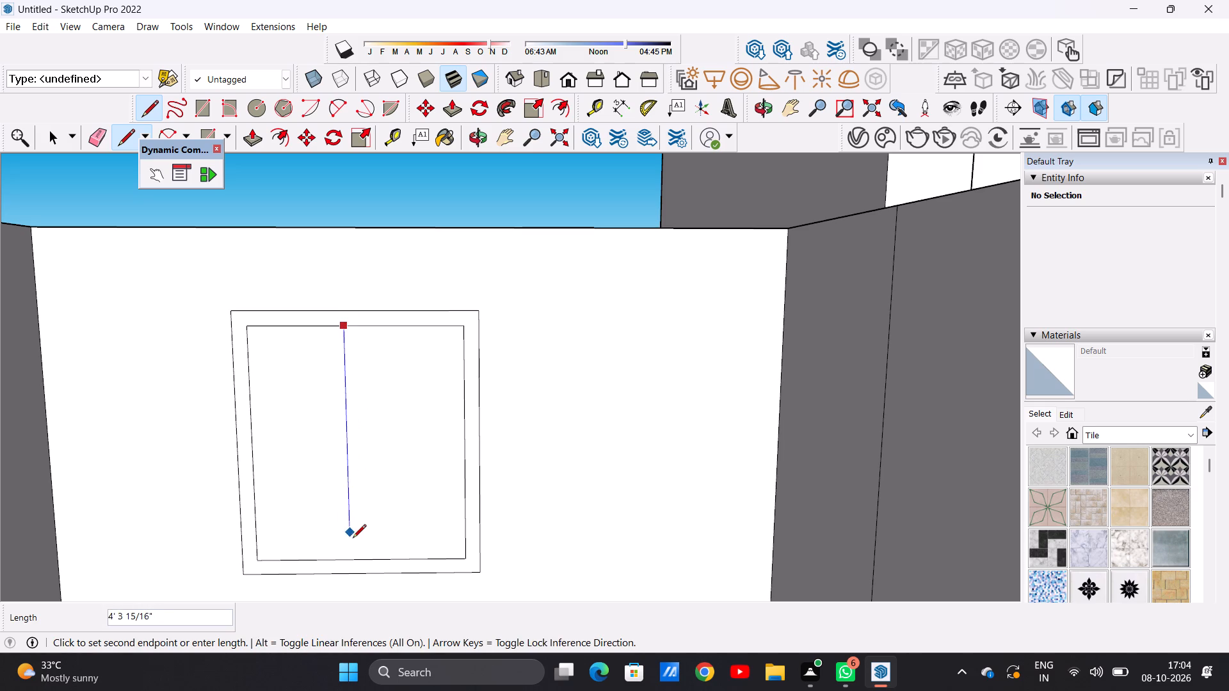
pyautogui.click(353, 560)
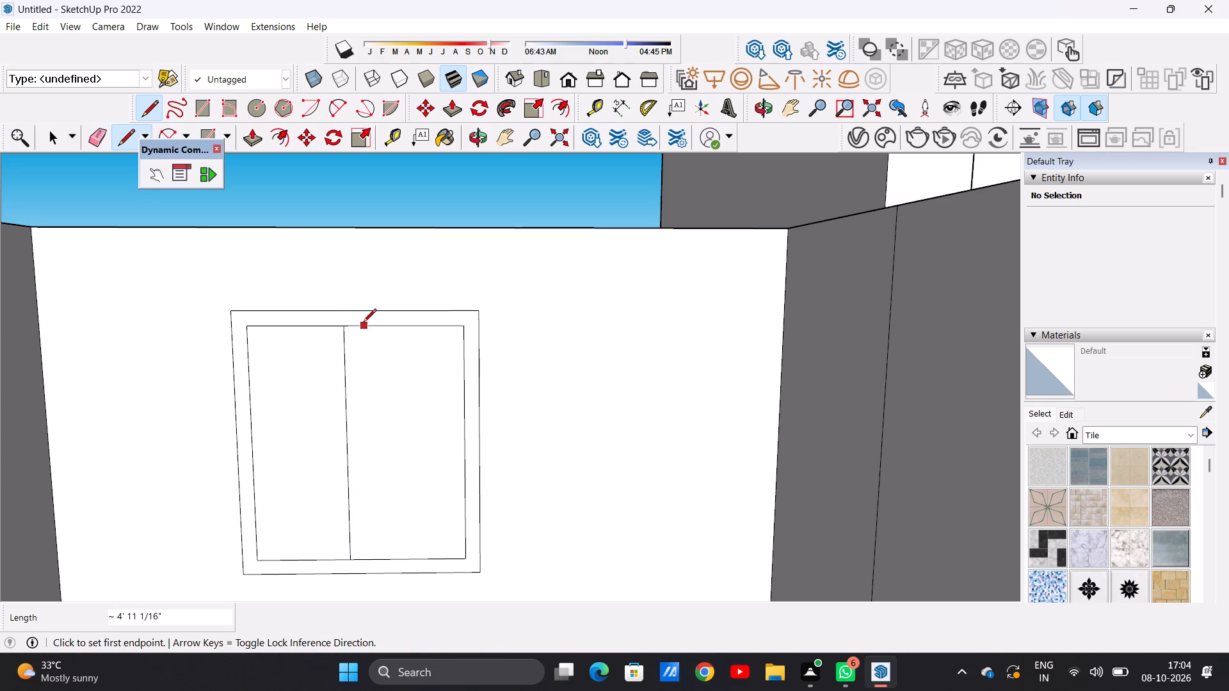
pyautogui.click(360, 325)
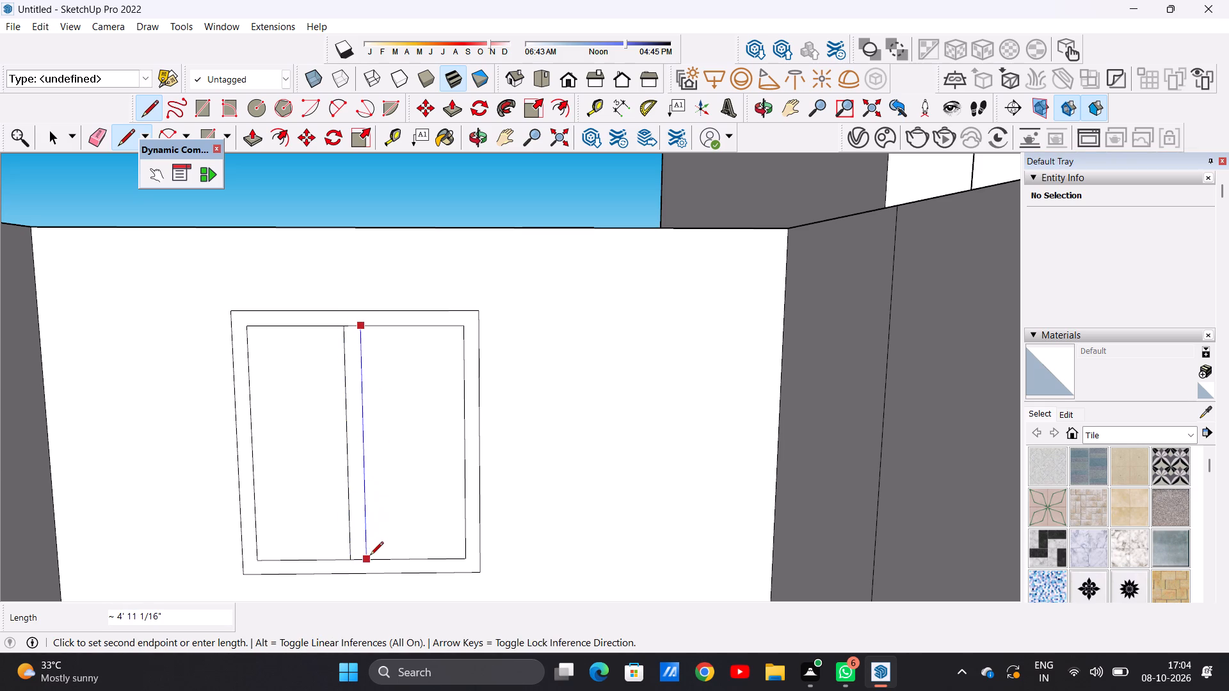
pyautogui.click(370, 556)
pyautogui.press('space')
# Examine the whole front facade, its balcony railings and the rooftop terrace of the taller side block from several angles.
pyautogui.scroll(-3, 371, 593)
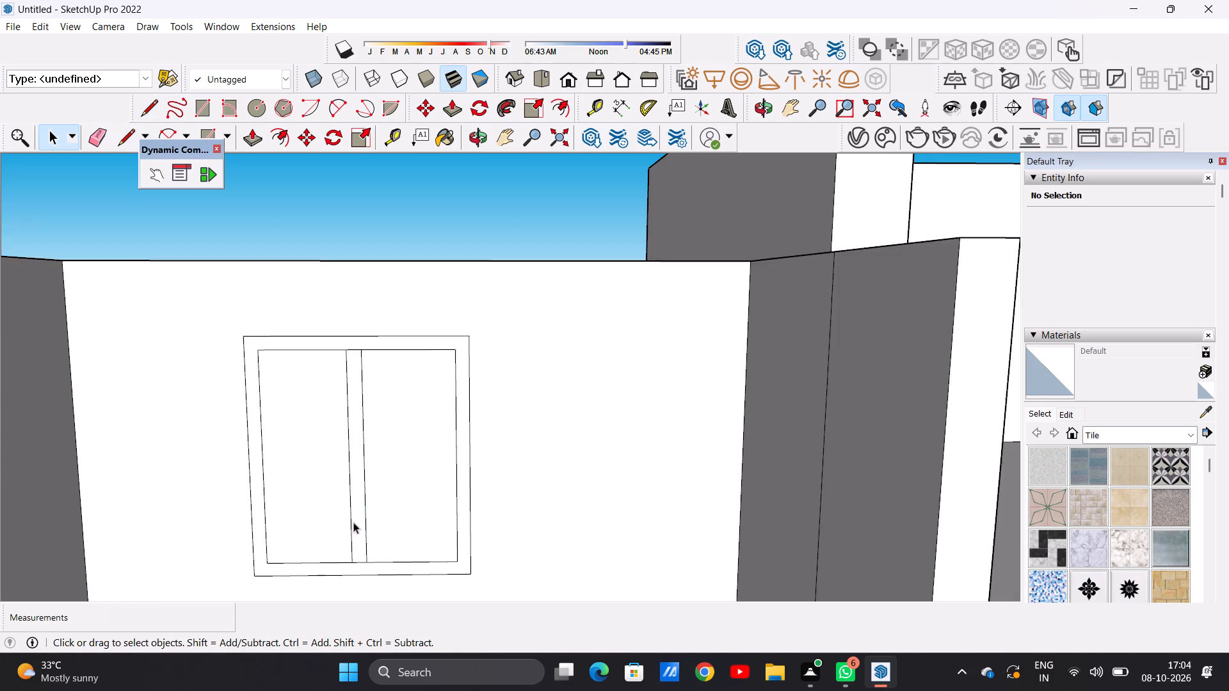
pyautogui.scroll(-7, 353, 522)
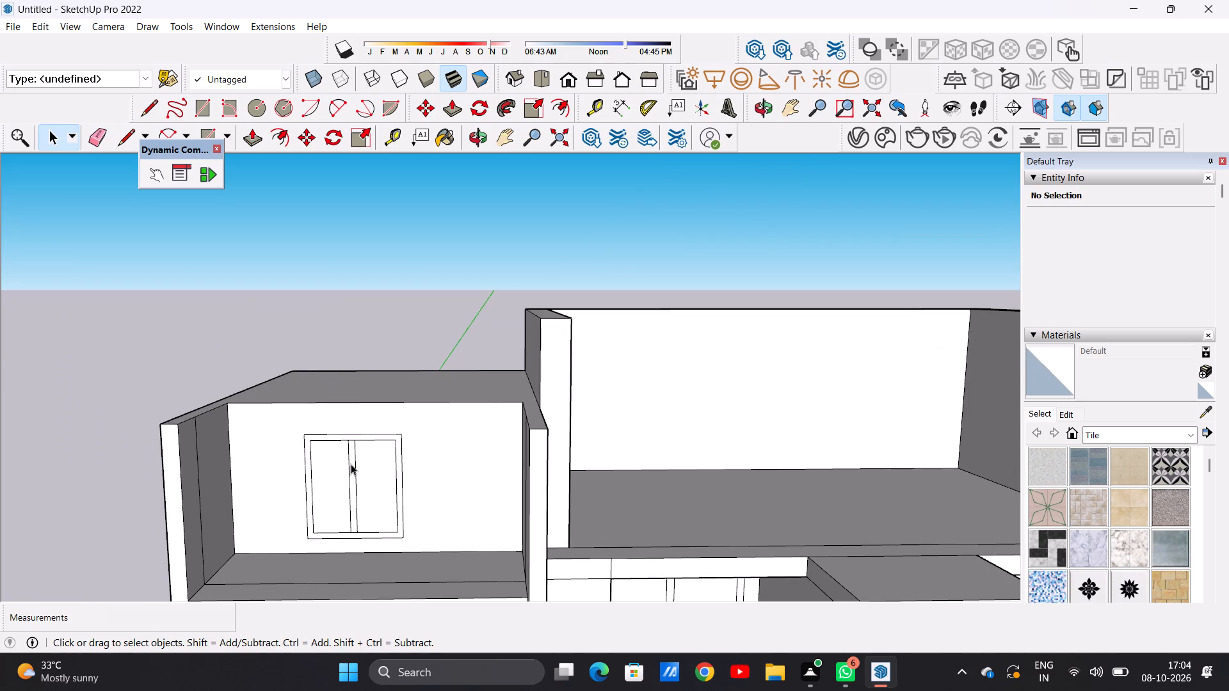
pyautogui.scroll(-15, 351, 464)
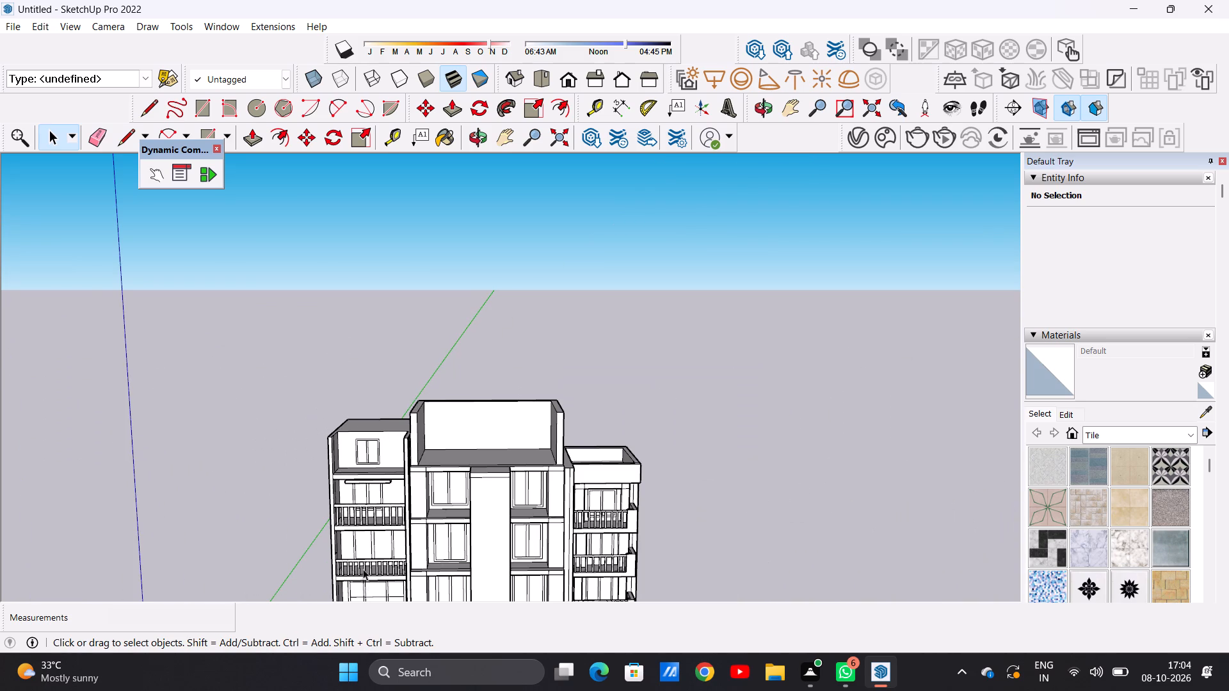
pyautogui.scroll(6, 391, 562)
pyautogui.scroll(-7, 379, 527)
pyautogui.scroll(14, 380, 560)
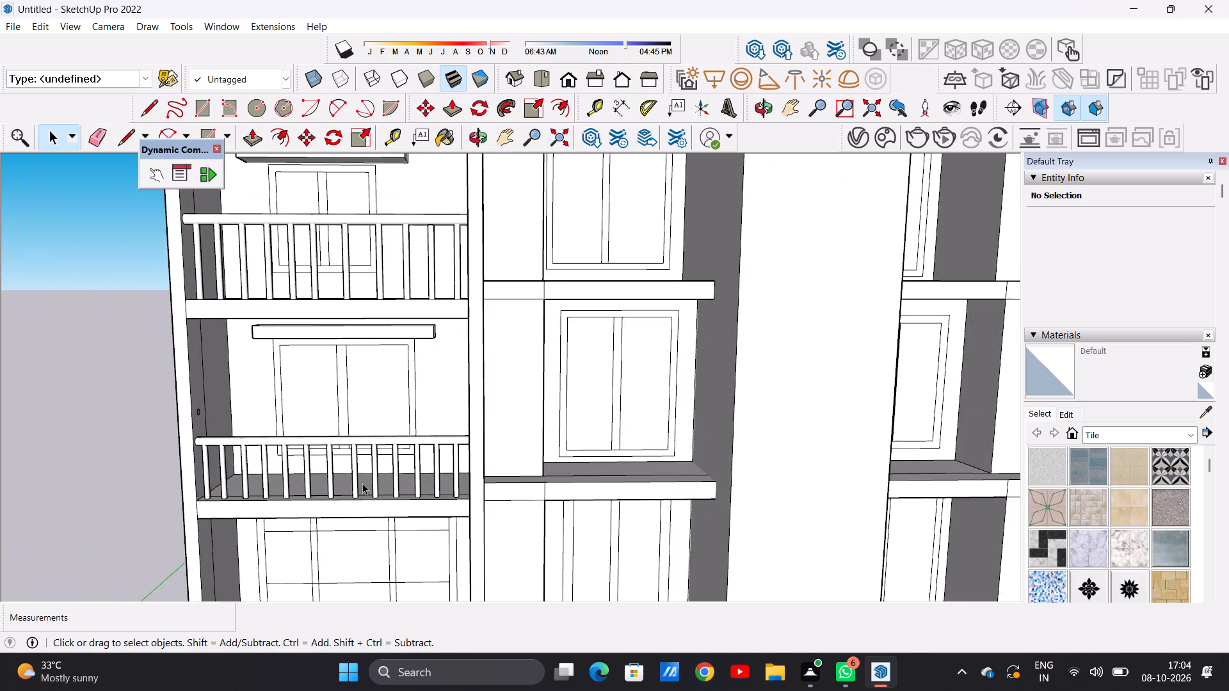
pyautogui.scroll(6, 362, 483)
pyautogui.scroll(-20, 370, 474)
pyautogui.scroll(-15, 370, 474)
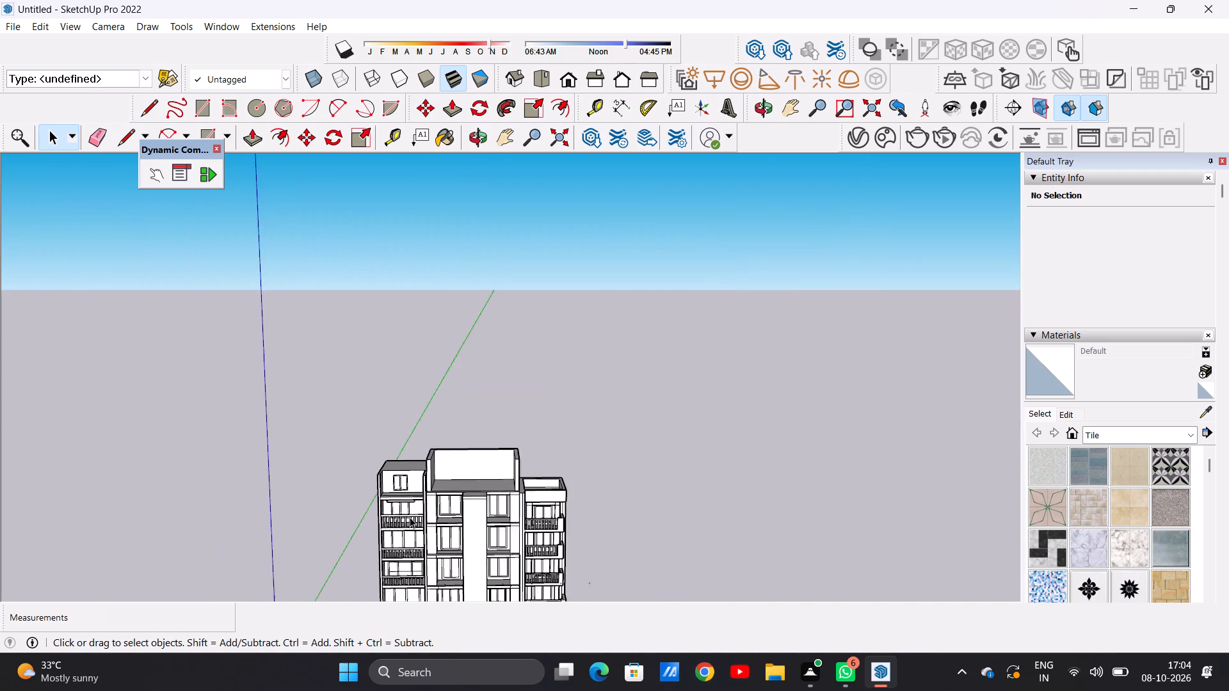
pyautogui.scroll(-13, 410, 517)
pyautogui.scroll(1, 458, 518)
pyautogui.scroll(-1, 458, 521)
pyautogui.scroll(18, 444, 578)
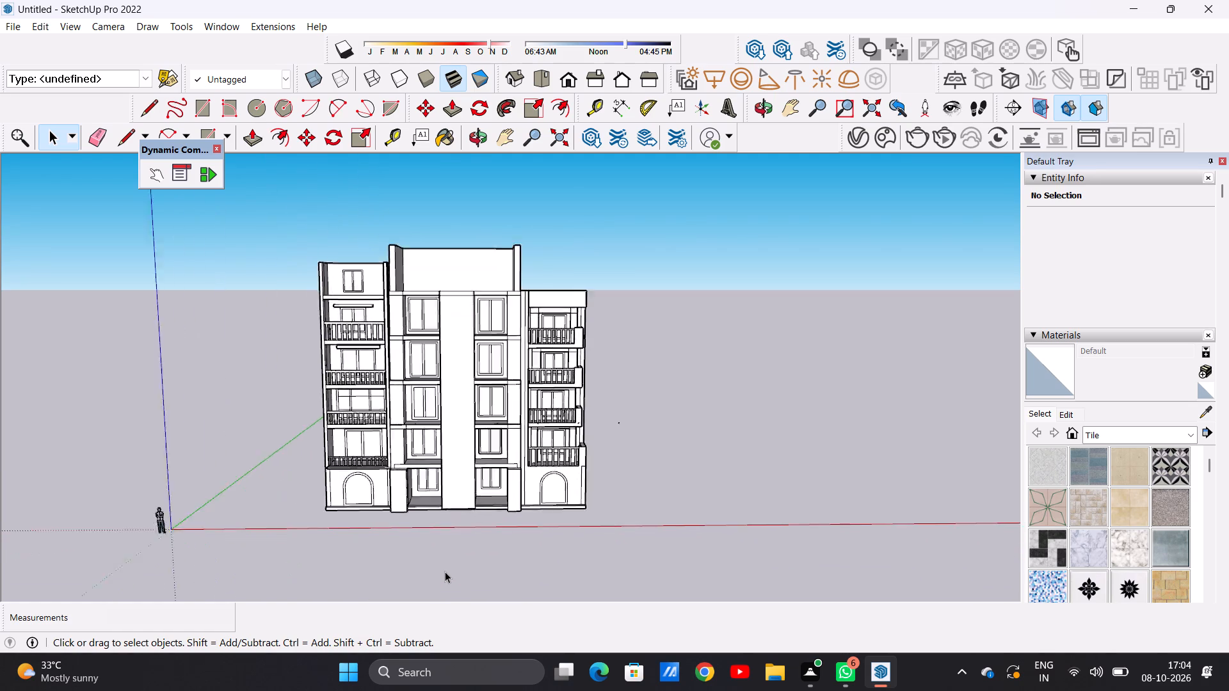
pyautogui.scroll(2, 445, 571)
pyautogui.scroll(-15, 440, 690)
pyautogui.scroll(-4, 425, 545)
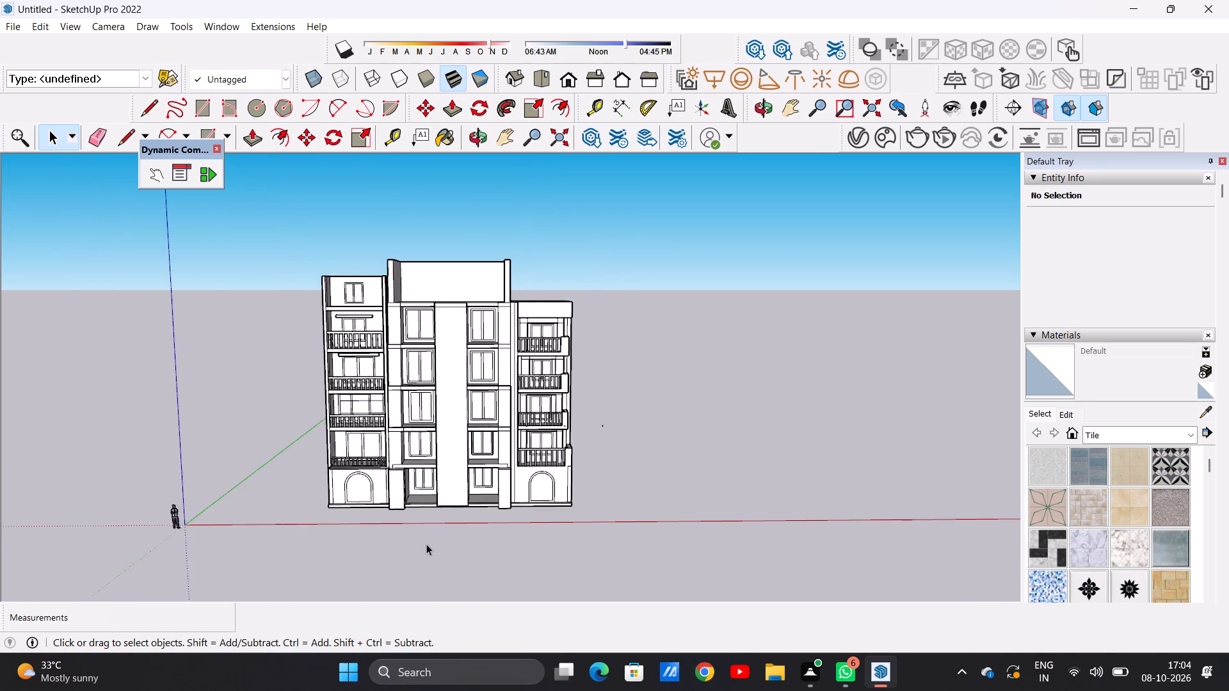
pyautogui.scroll(-3, 426, 544)
pyautogui.scroll(7, 367, 396)
pyautogui.scroll(10, 424, 215)
pyautogui.scroll(-1, 358, 319)
pyautogui.scroll(2, 358, 319)
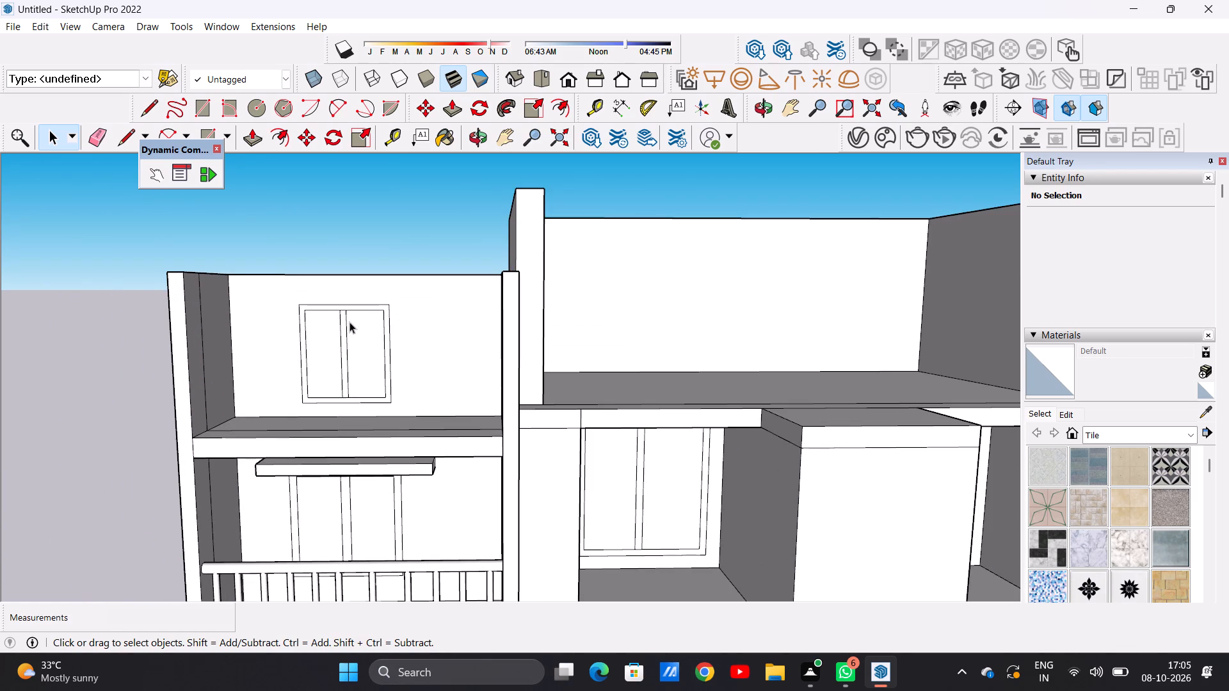
pyautogui.scroll(-1, 349, 322)
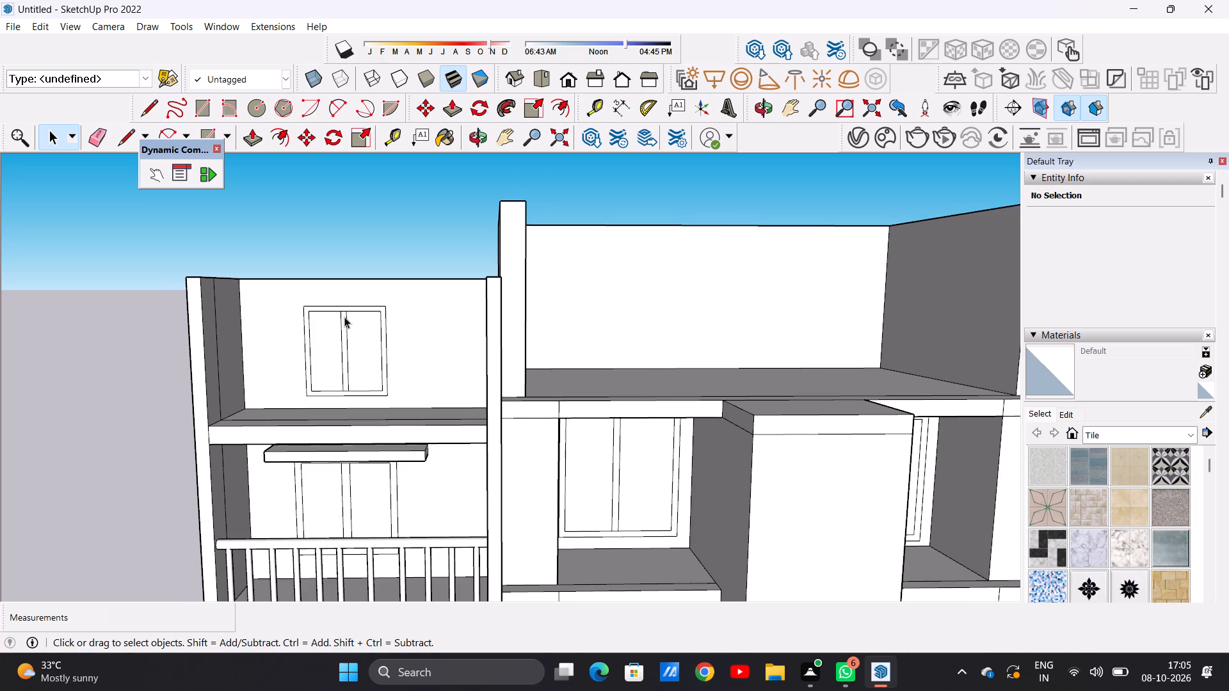
pyautogui.moveTo(346, 310); pyautogui.dragTo(346, 393, button='middle')
pyautogui.scroll(5, 287, 312)
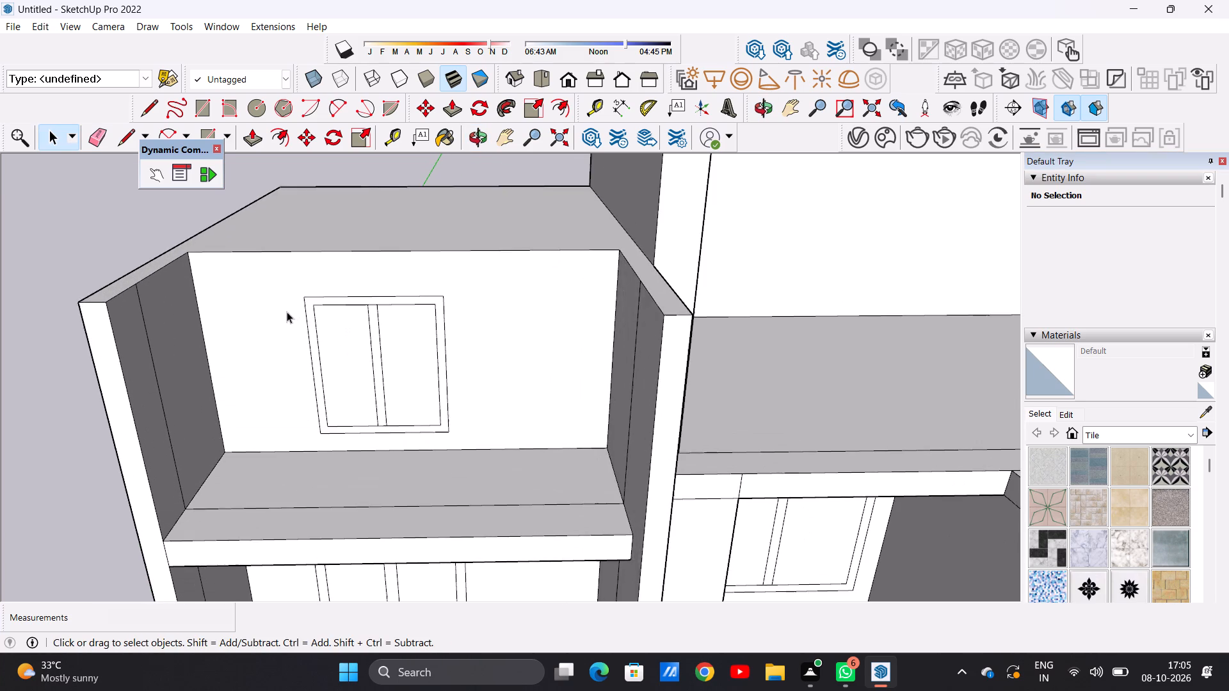
pyautogui.scroll(-7, 293, 319)
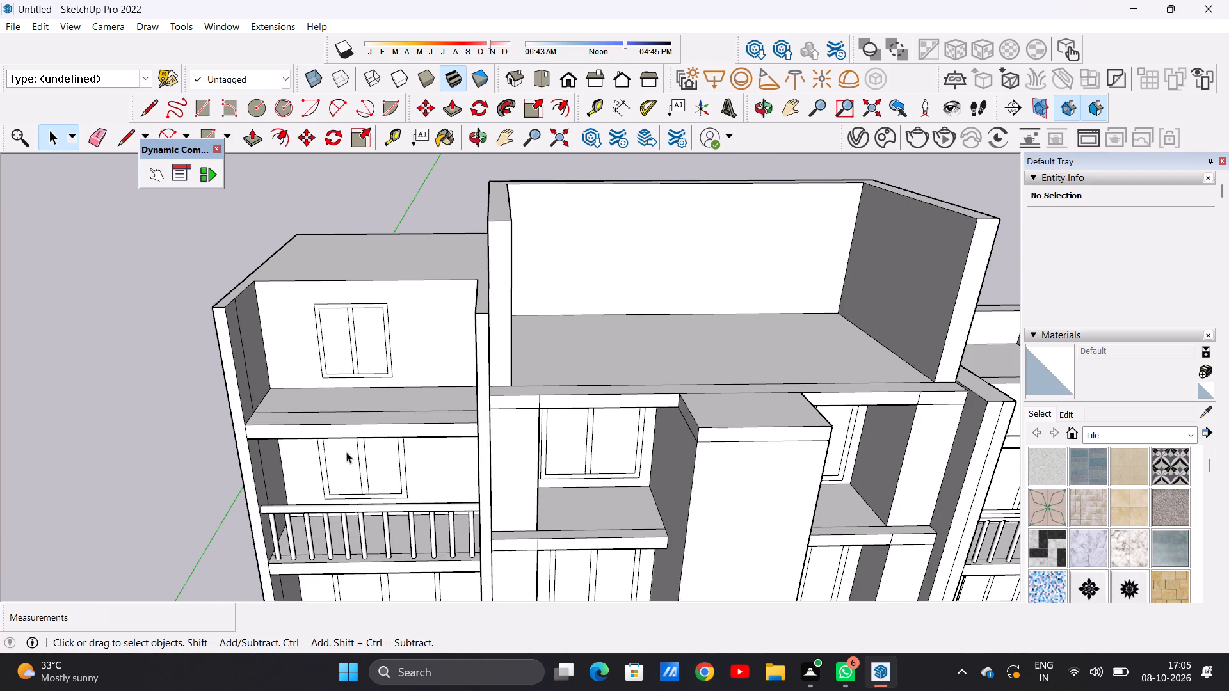
pyautogui.moveTo(344, 456); pyautogui.dragTo(370, 596, button='middle')
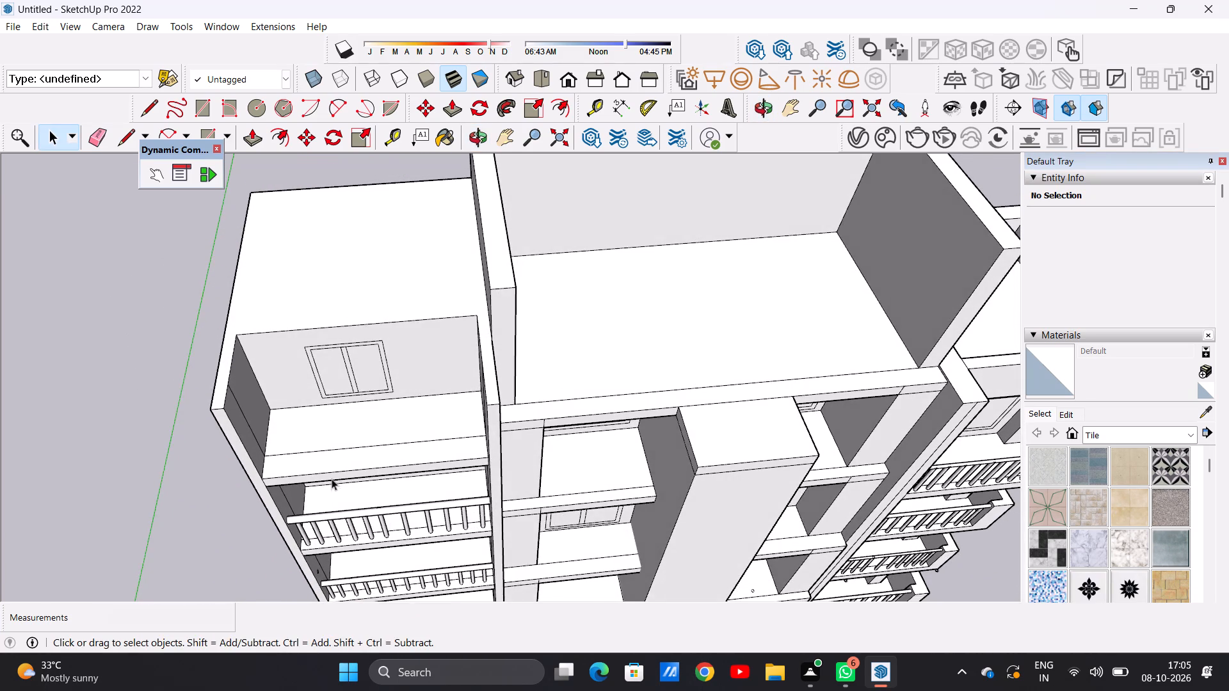
pyautogui.scroll(4, 315, 468)
pyautogui.moveTo(193, 465); pyautogui.dragTo(83, 465, button='middle')
pyautogui.middleClick(277, 466)
pyautogui.scroll(-2, 257, 466)
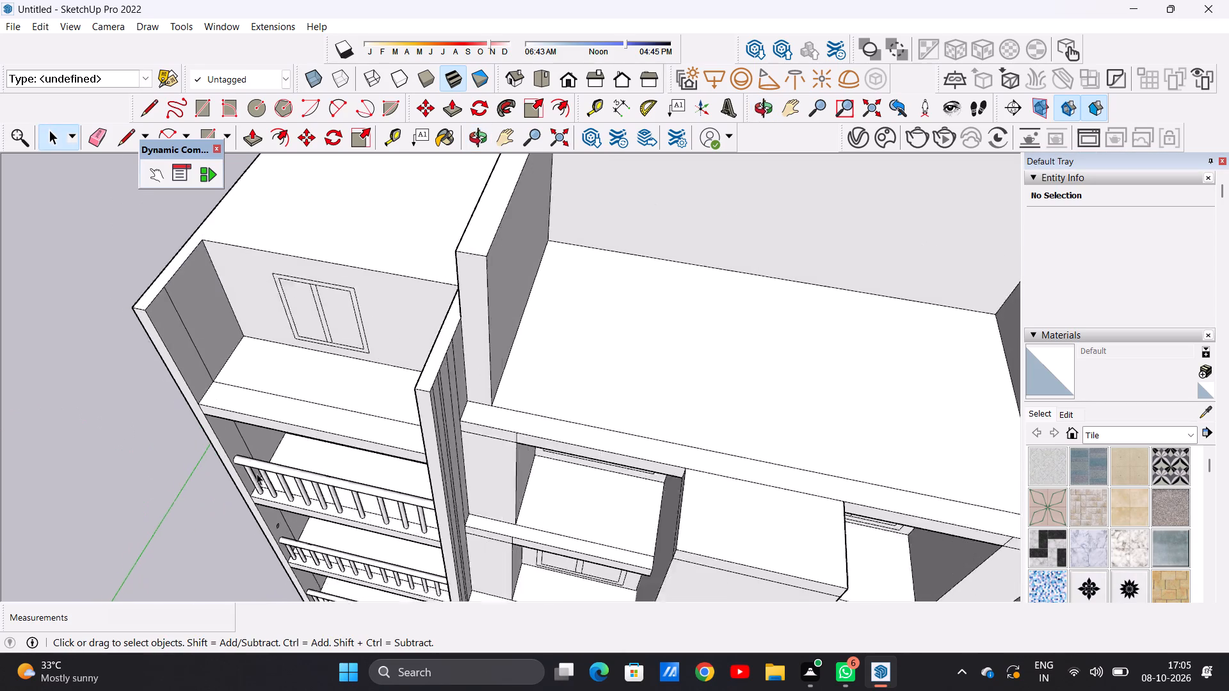
pyautogui.scroll(-9, 257, 473)
pyautogui.moveTo(273, 450); pyautogui.dragTo(157, 249, button='middle')
# Draw a circle of about 3 3/4" radius on the inner face of the rooftop terrace's outer side wall, in front of the vertical seam.
pyautogui.scroll(6, 224, 310)
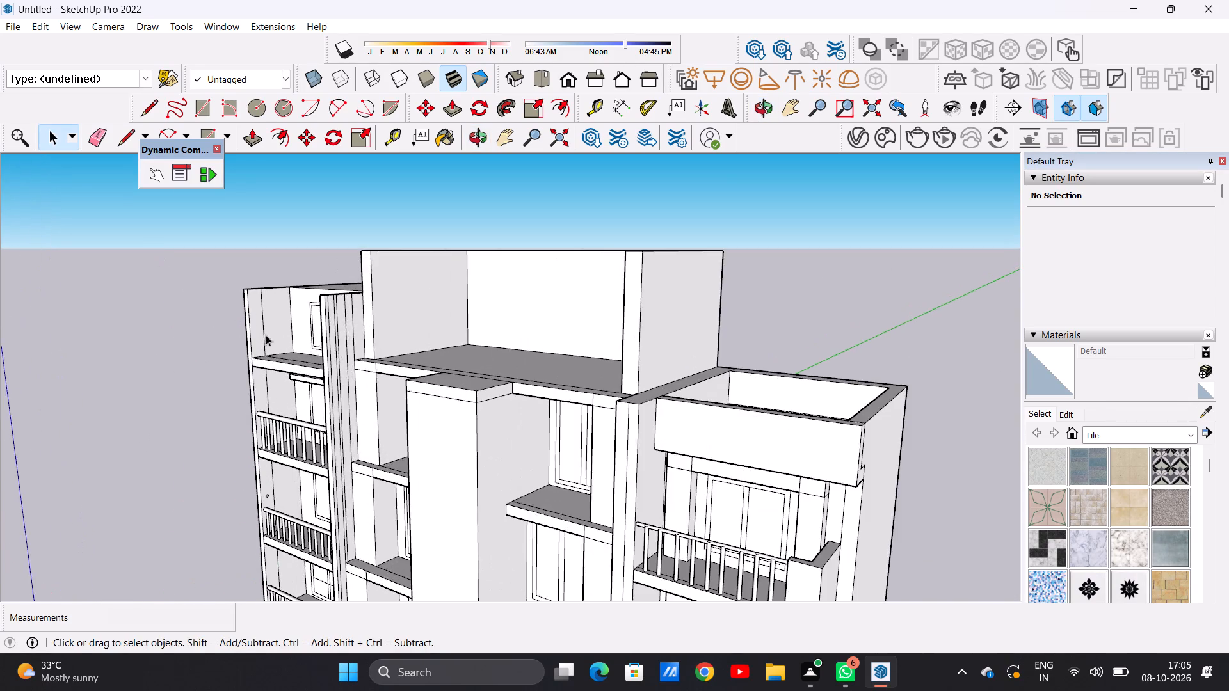
pyautogui.scroll(12, 266, 335)
pyautogui.moveTo(287, 374); pyautogui.dragTo(207, 401, button='middle')
pyautogui.scroll(-6, 233, 368)
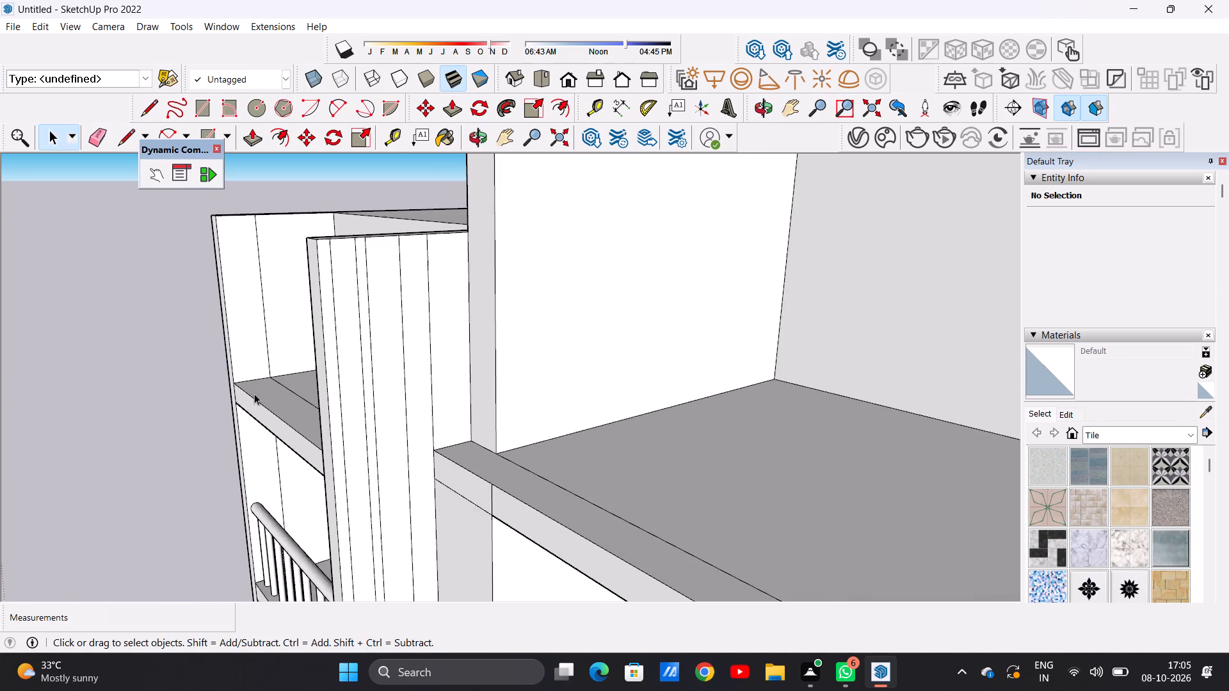
pyautogui.scroll(-1, 254, 393)
pyautogui.scroll(8, 257, 337)
pyautogui.scroll(-5, 255, 415)
pyautogui.scroll(6, 246, 279)
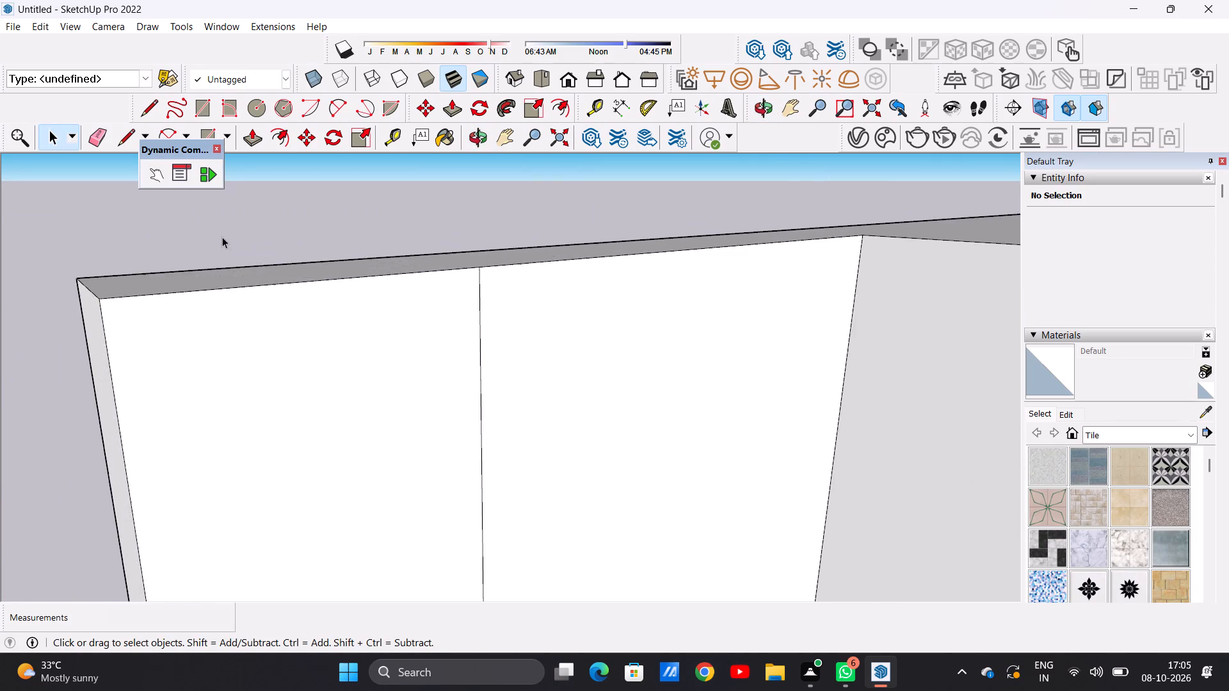
pyautogui.scroll(-9, 243, 257)
pyautogui.scroll(-3, 292, 405)
pyautogui.scroll(1, 325, 562)
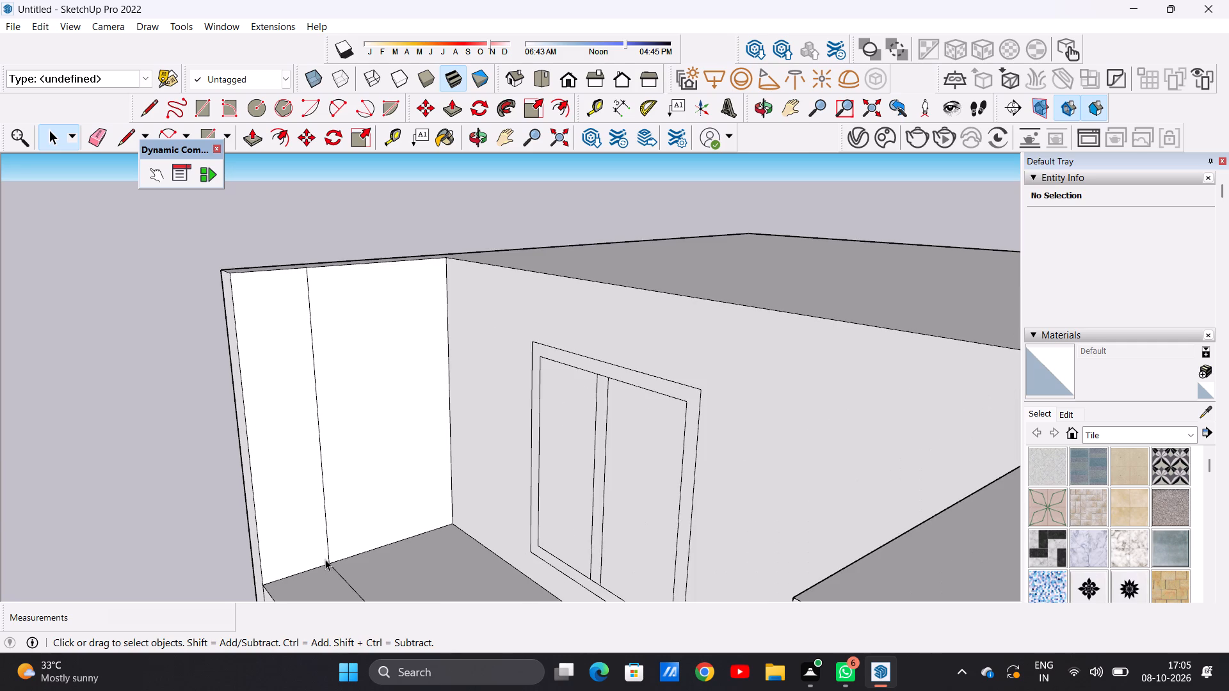
pyautogui.scroll(-3, 303, 465)
pyautogui.scroll(4, 327, 553)
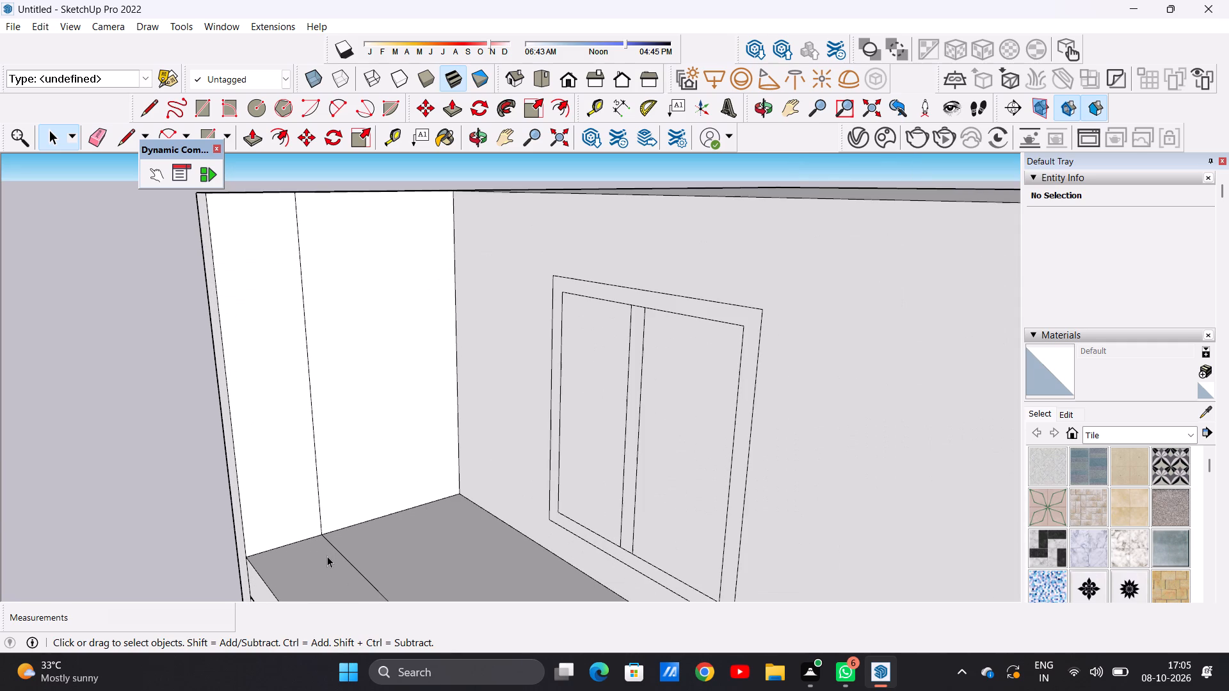
pyautogui.press('c')
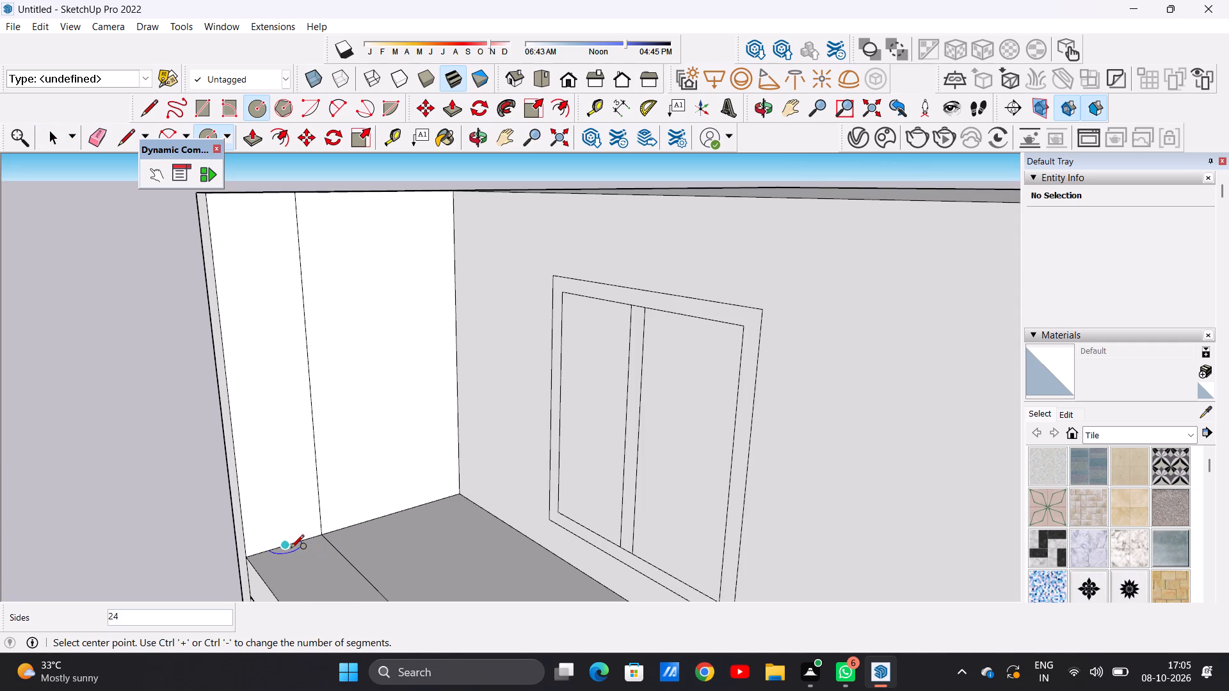
pyautogui.click(271, 400)
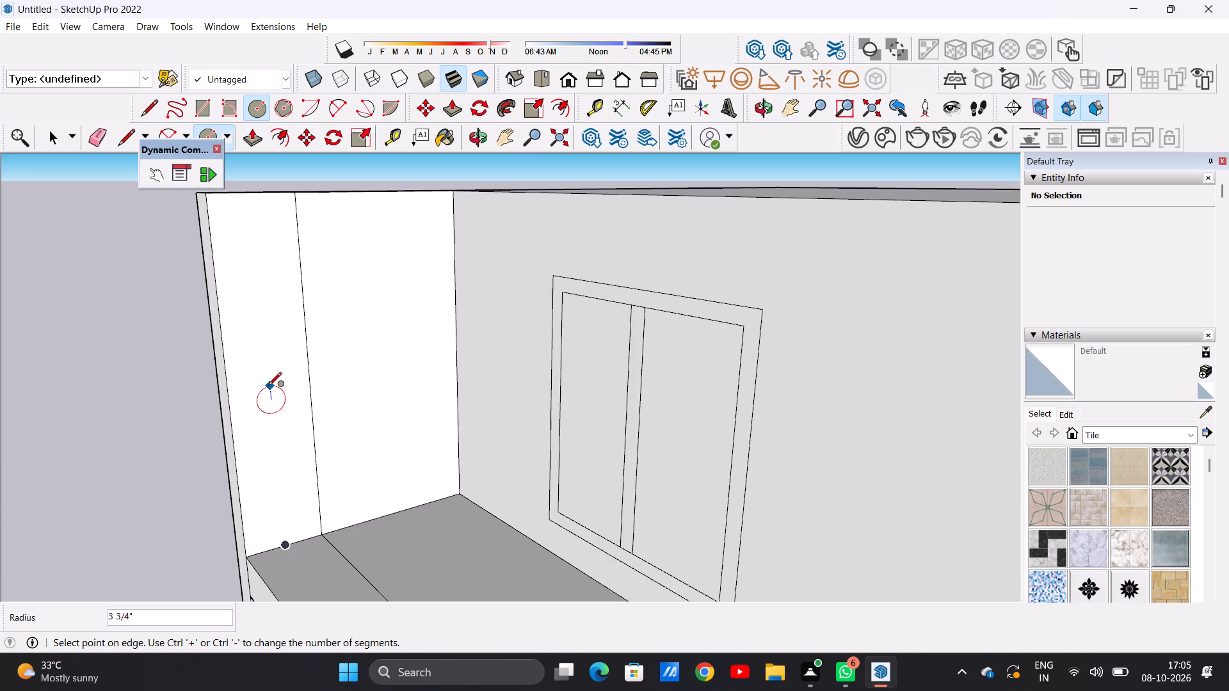
pyautogui.click(268, 386)
pyautogui.press('space')
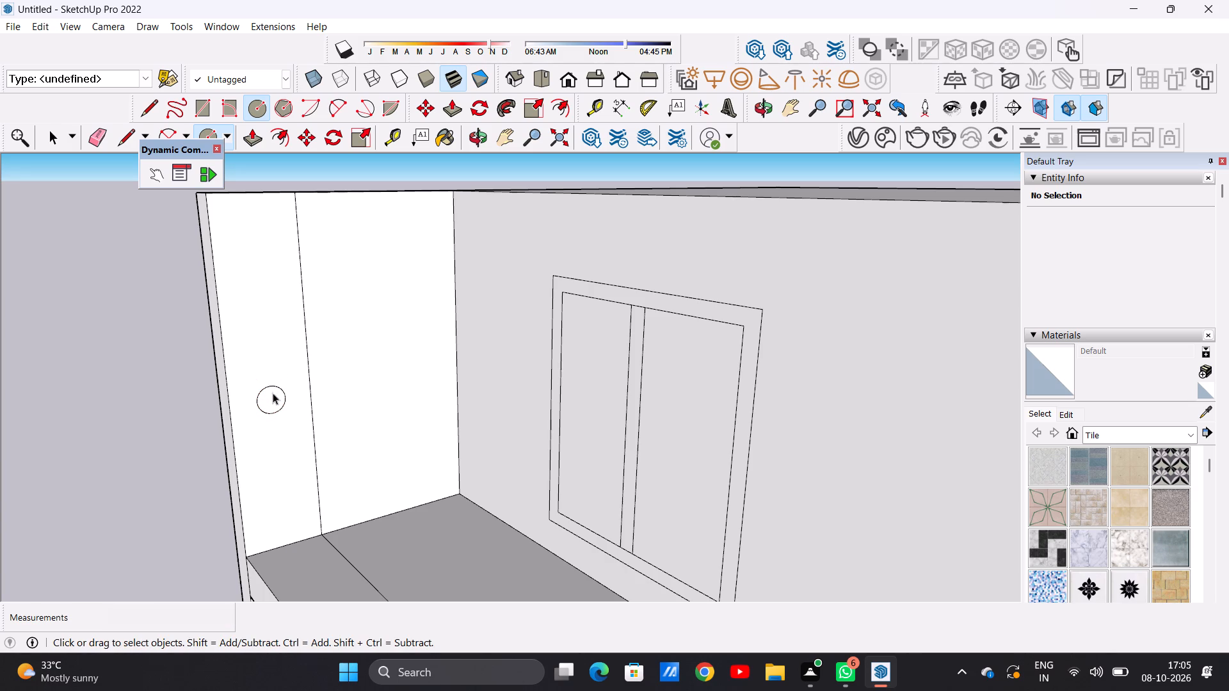
# Push/Pull the circle about 15' 9/16" across the terrace to the opposite side wall, forming a round handrail.
pyautogui.press('p')
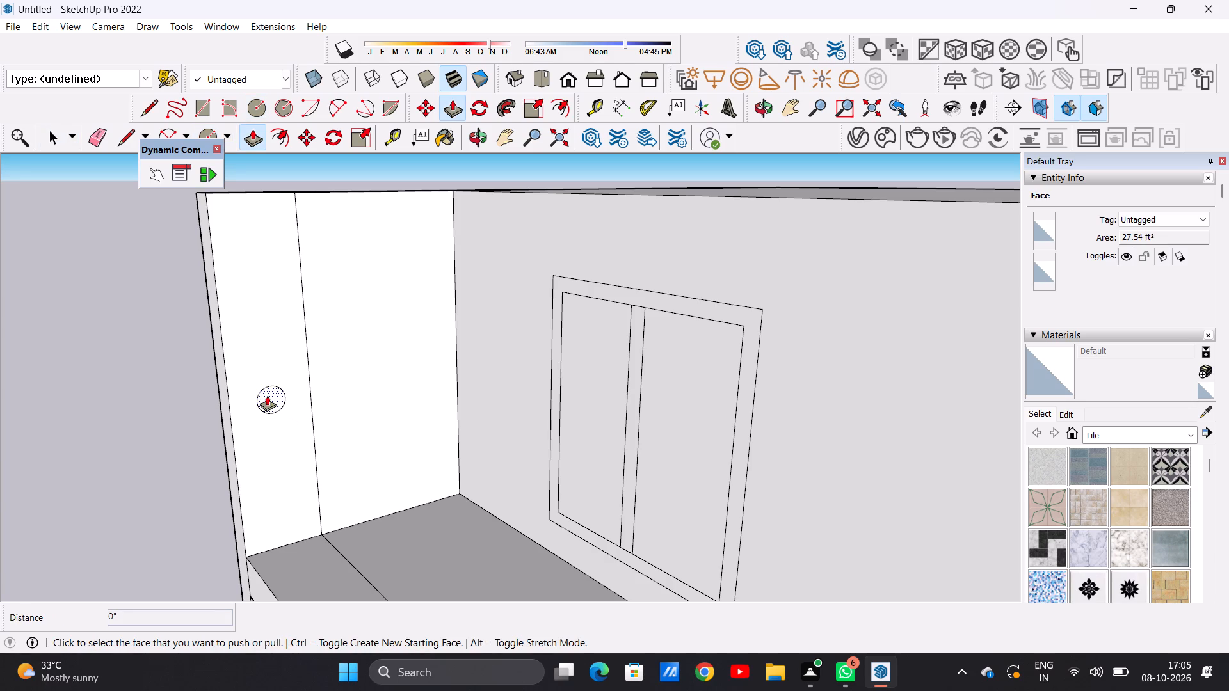
pyautogui.click(267, 395)
pyautogui.scroll(-11, 385, 449)
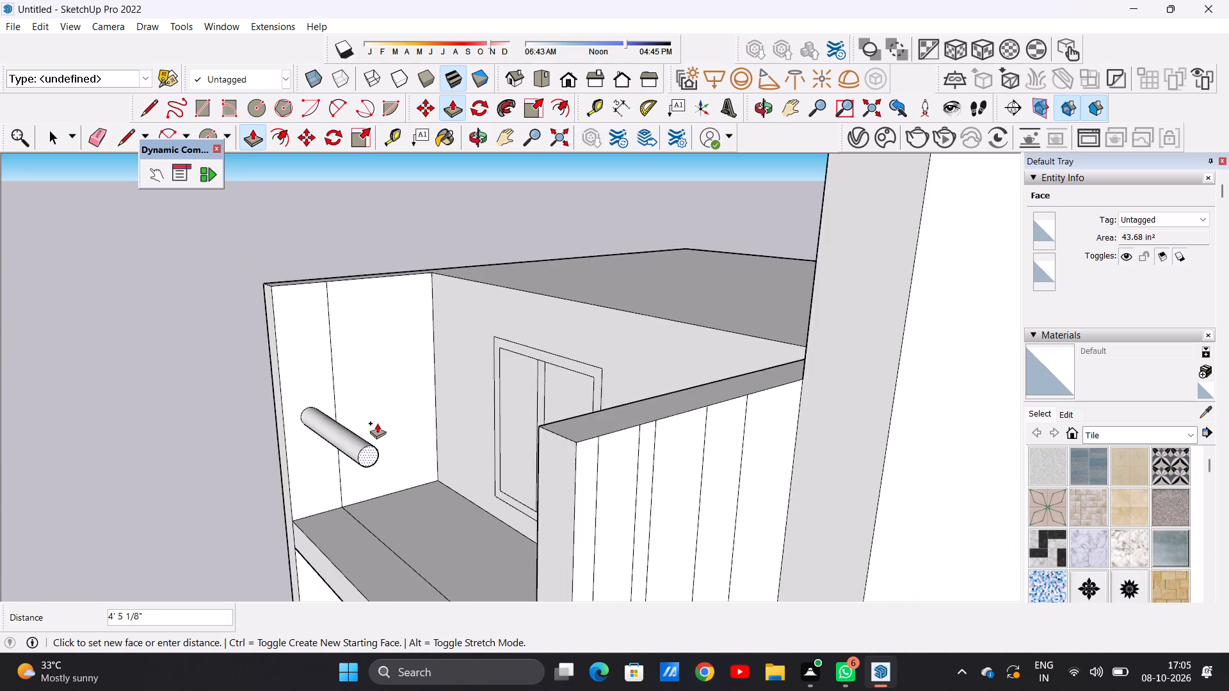
pyautogui.scroll(-8, 377, 423)
pyautogui.moveTo(352, 458); pyautogui.dragTo(669, 415, button='middle')
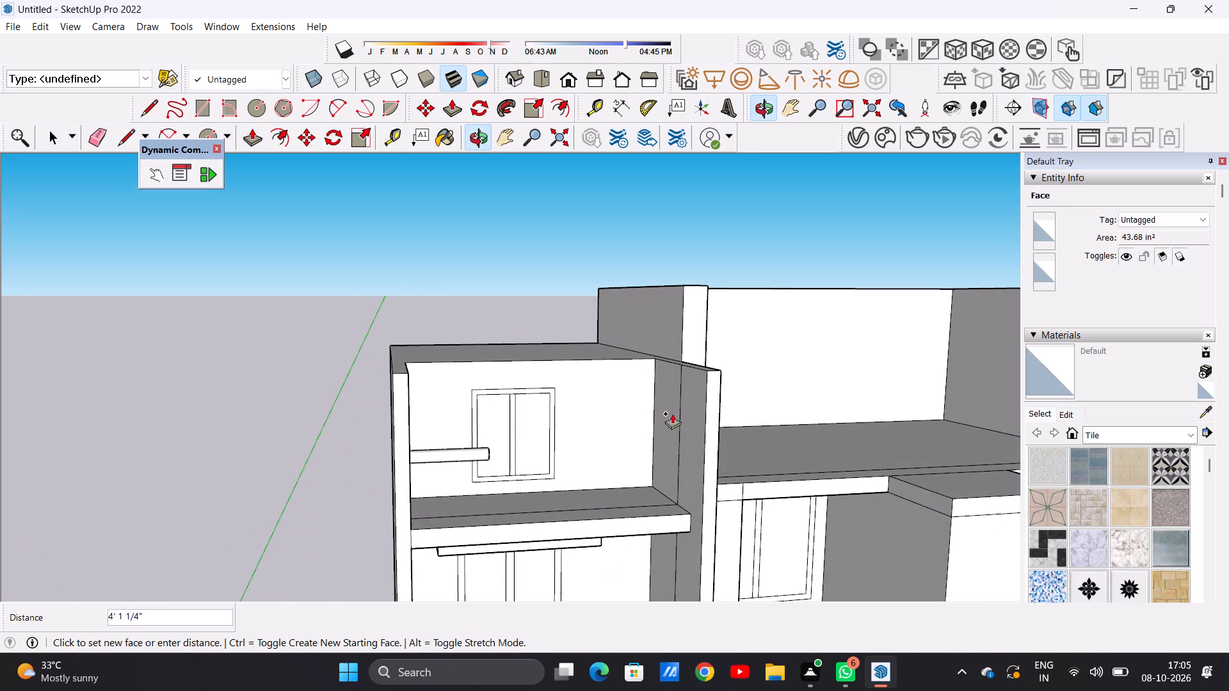
pyautogui.scroll(14, 655, 457)
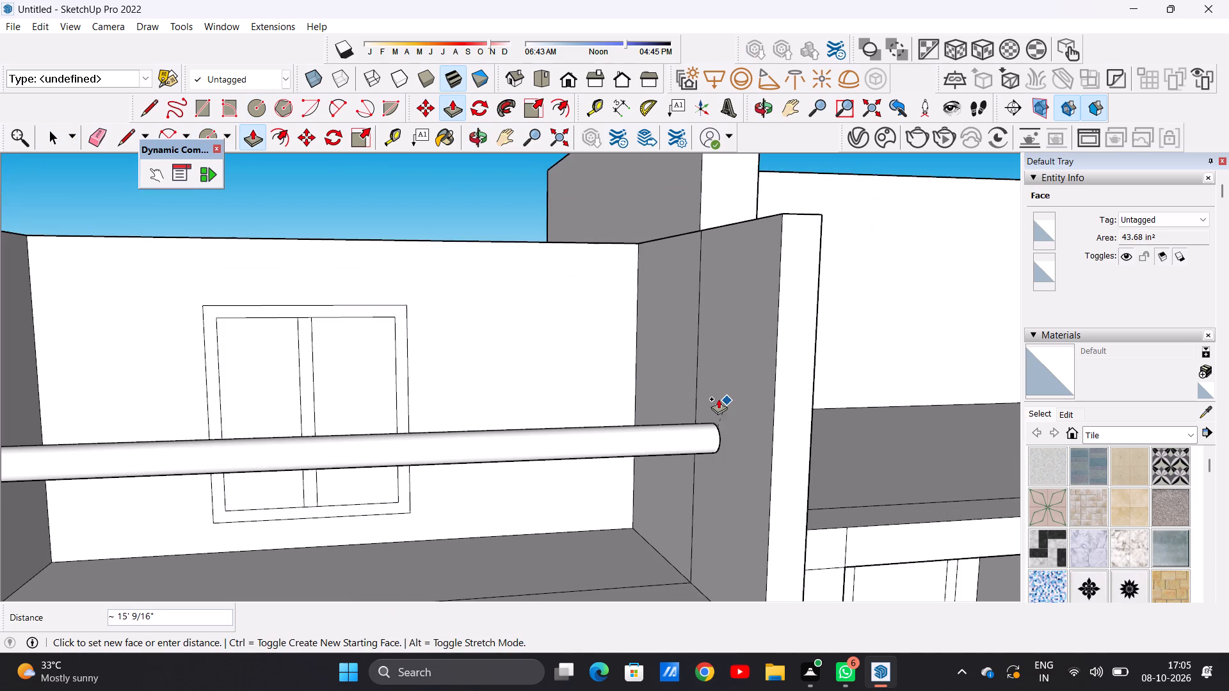
pyautogui.click(714, 395)
pyautogui.press('space')
pyautogui.scroll(-7, 583, 480)
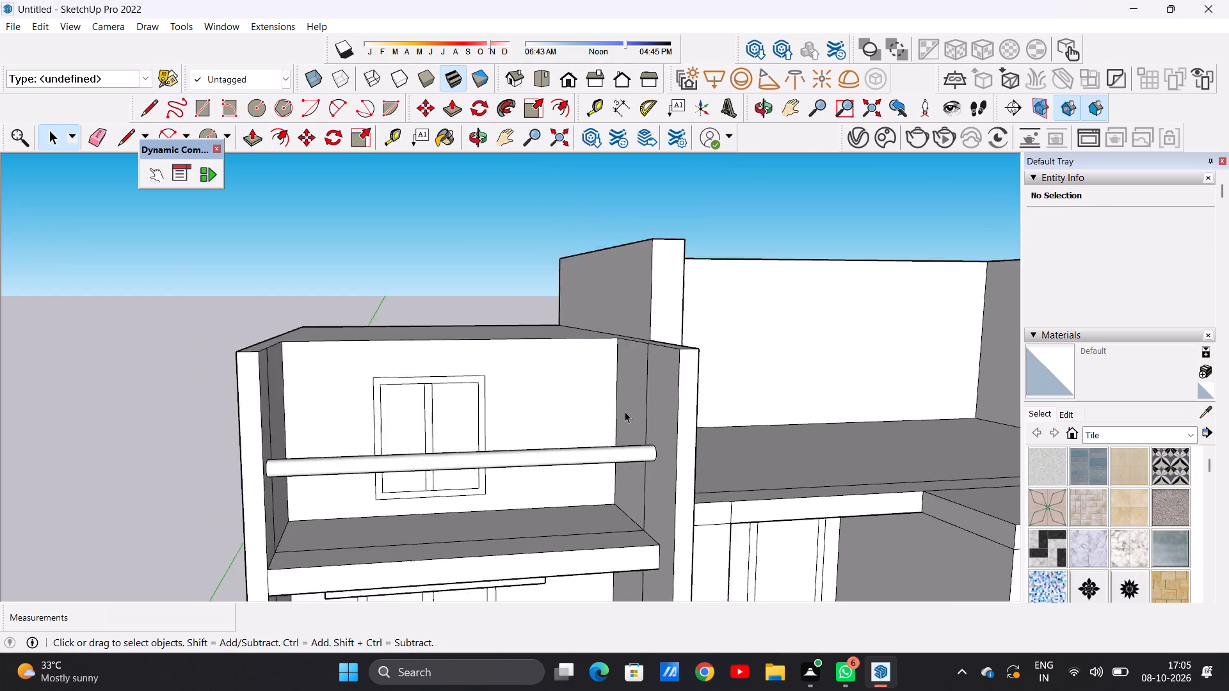
# Draw a circle of about 2 5/8" radius on the rooftop terrace's front floor strip, close to the outer side wall.
pyautogui.scroll(-5, 625, 411)
pyautogui.scroll(-8, 534, 461)
pyautogui.moveTo(525, 496); pyautogui.dragTo(520, 500, button='middle')
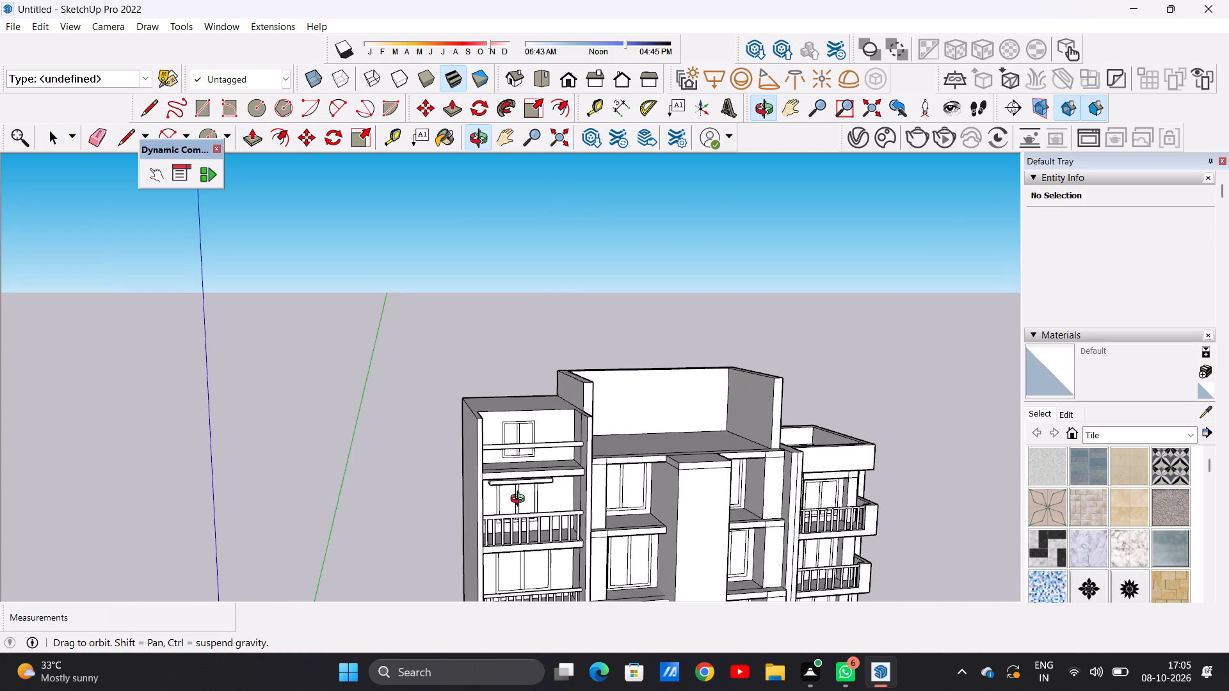
pyautogui.moveTo(520, 500); pyautogui.dragTo(469, 614, button='middle')
pyautogui.scroll(16, 506, 465)
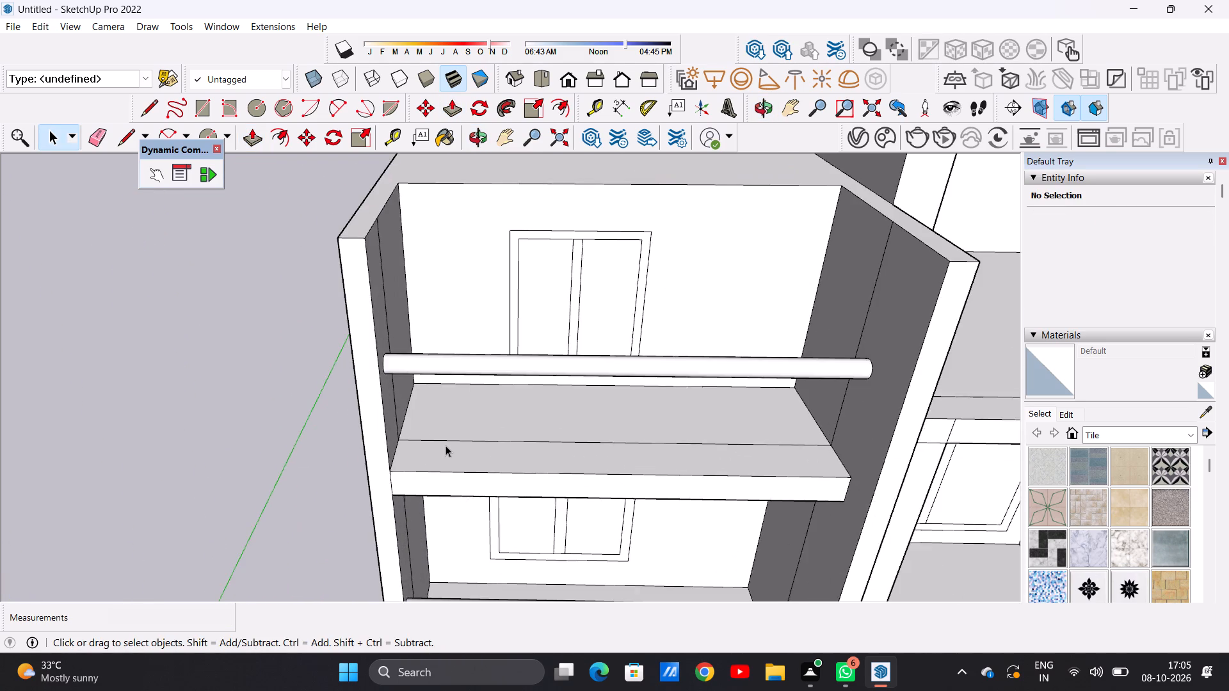
pyautogui.scroll(3, 446, 445)
pyautogui.moveTo(442, 451); pyautogui.dragTo(438, 565, button='middle')
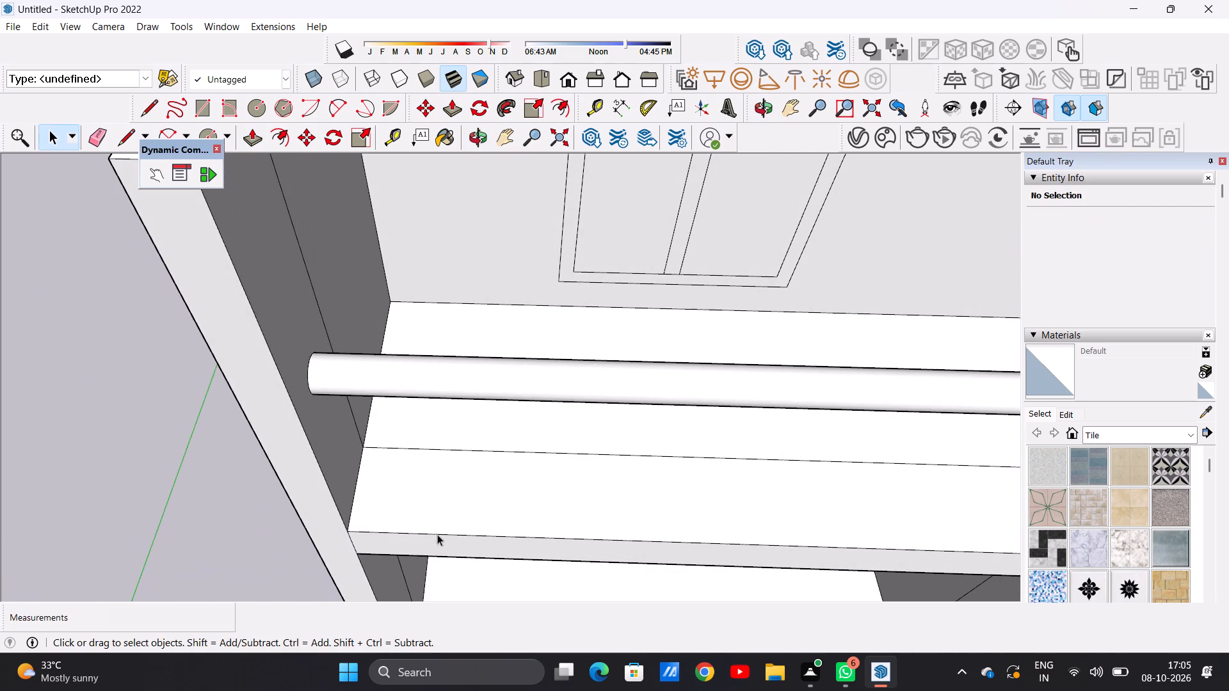
pyautogui.scroll(1, 430, 499)
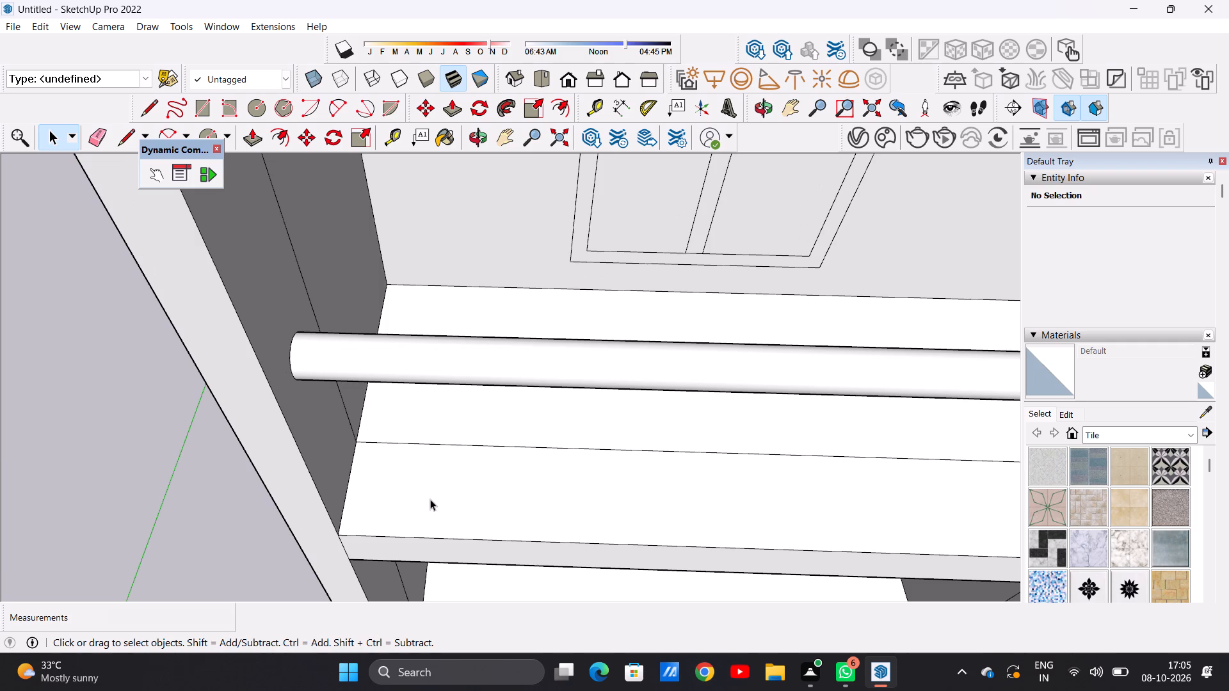
pyautogui.press('c')
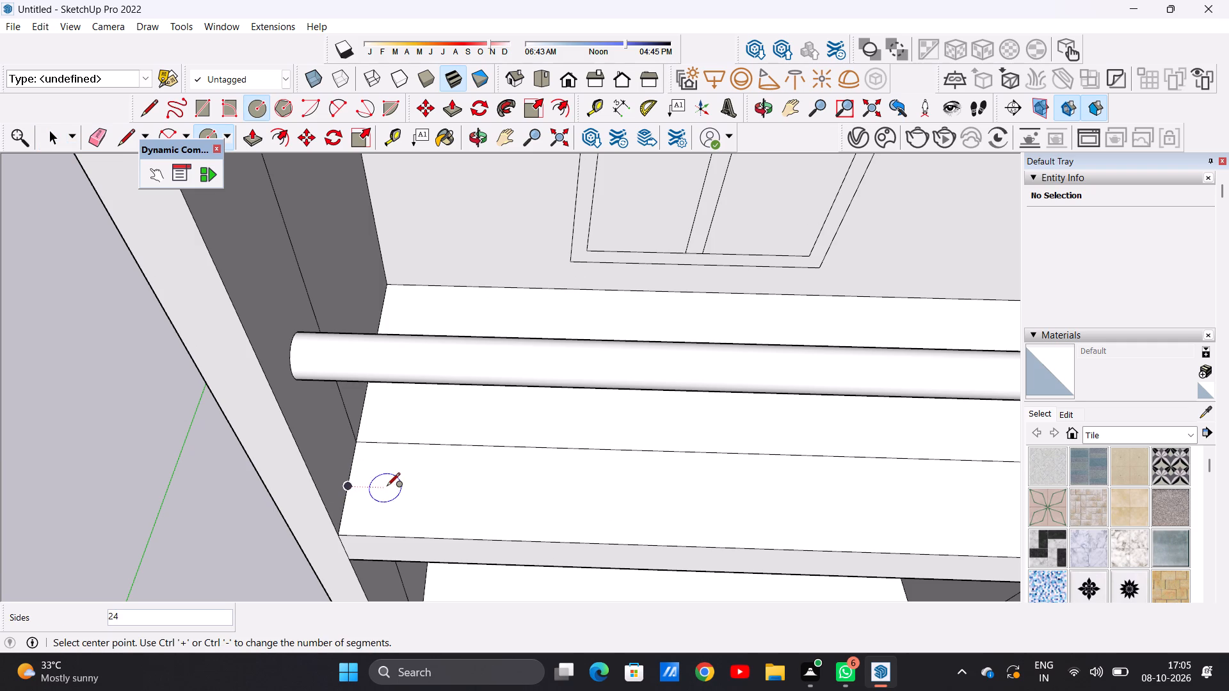
pyautogui.click(419, 489)
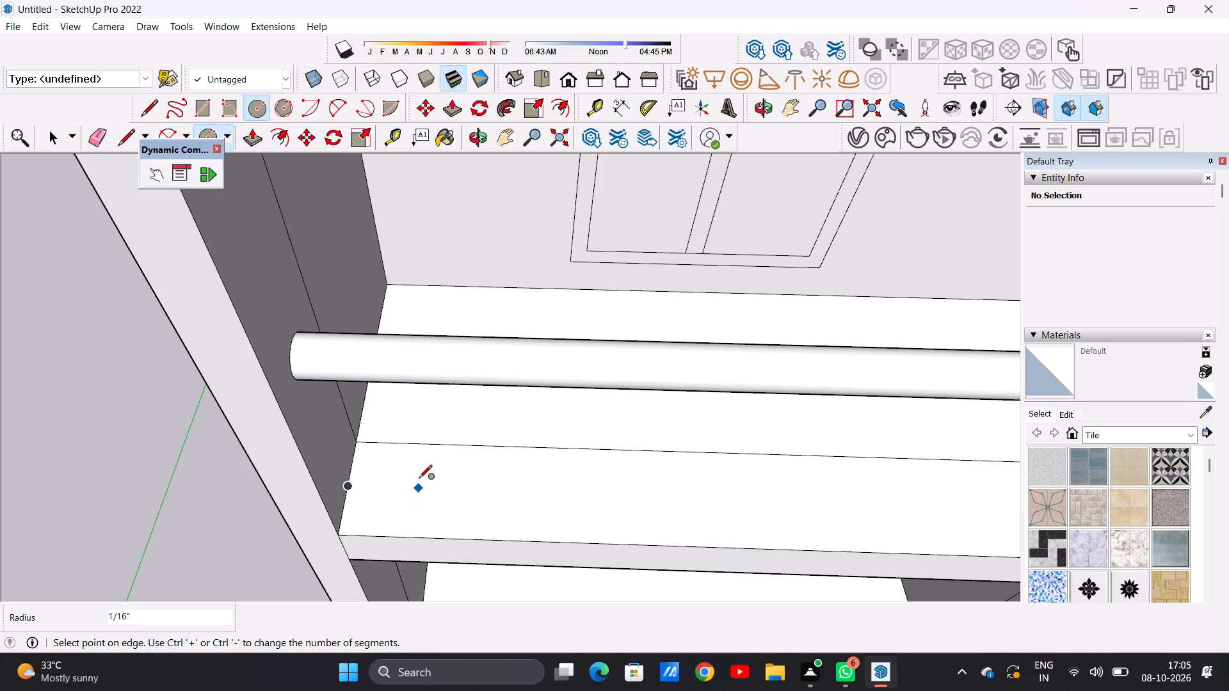
pyautogui.click(419, 477)
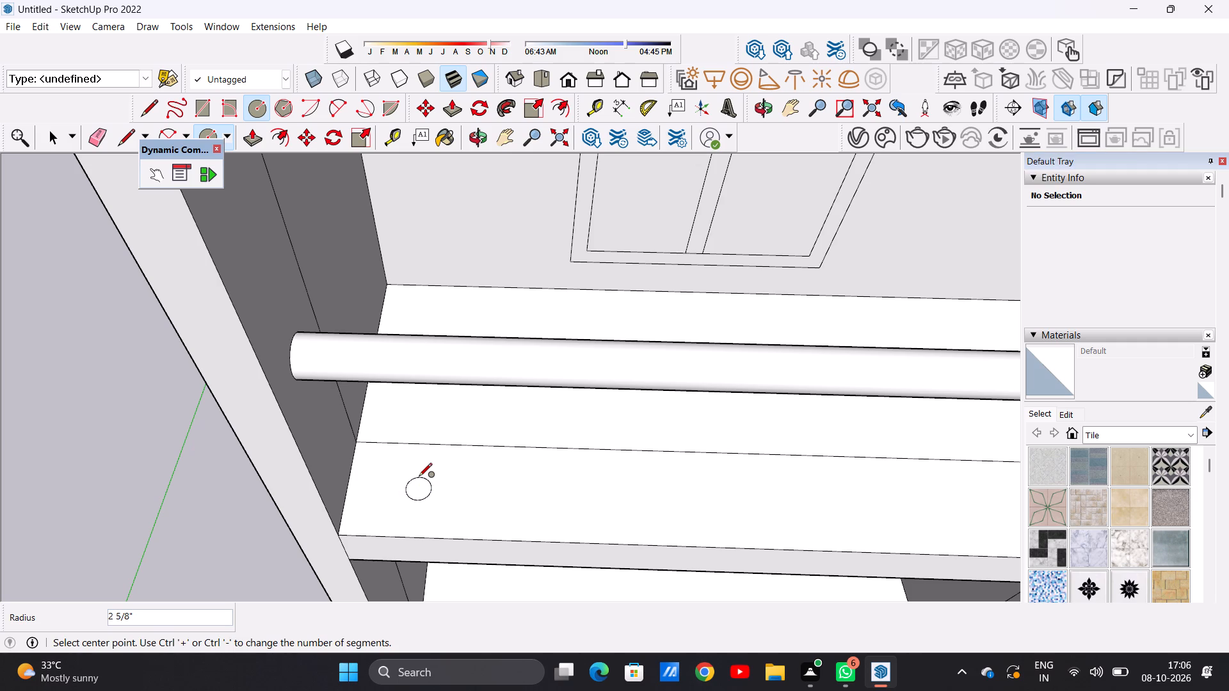
pyautogui.press('space')
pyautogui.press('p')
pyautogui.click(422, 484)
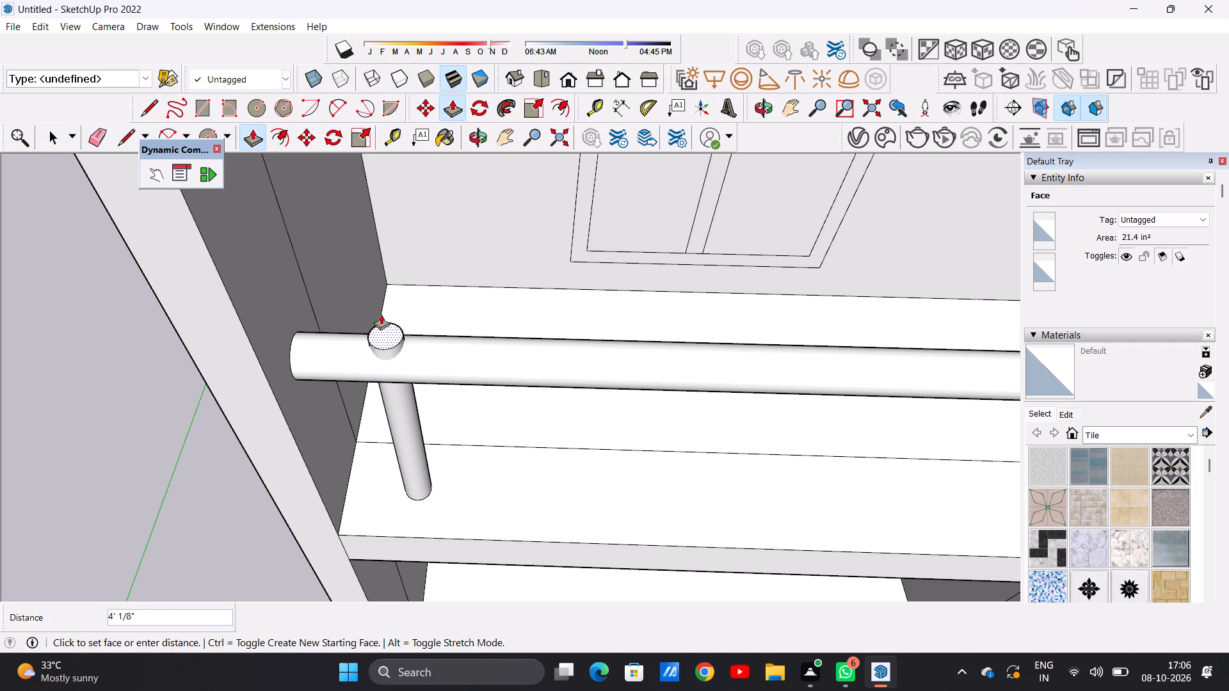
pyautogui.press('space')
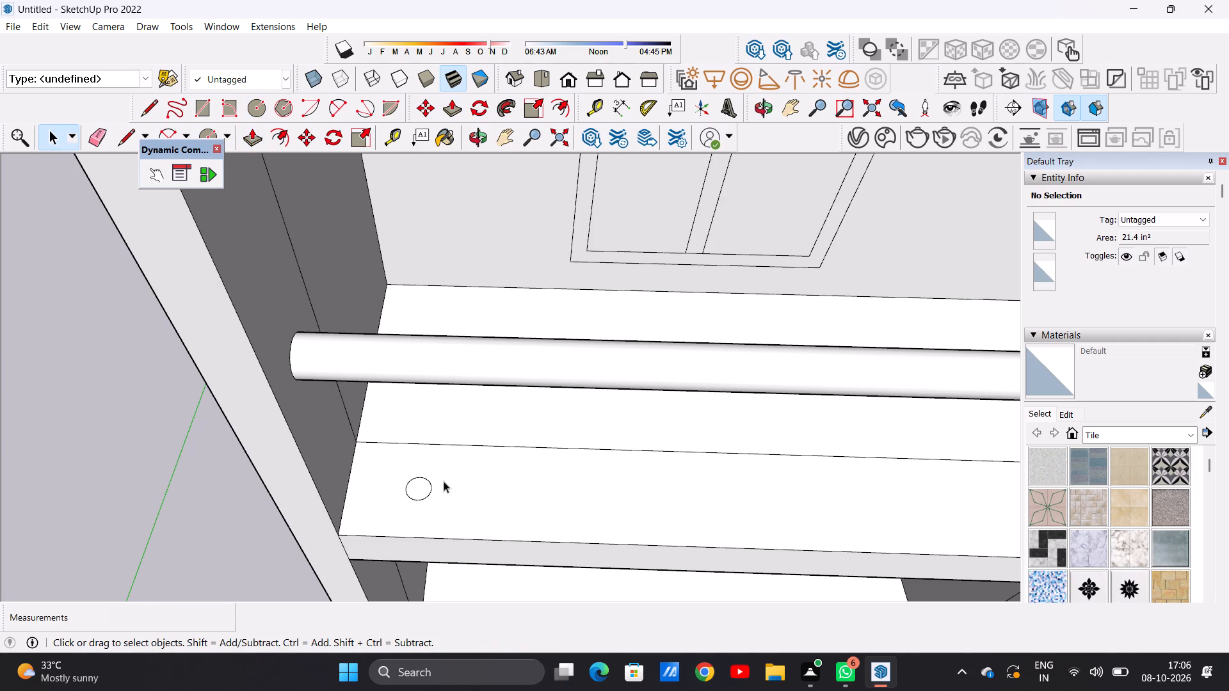
# Copy the circle about 13' 3/8" along the terrace's front strip, close to the opposite side wall.
pyautogui.scroll(-1, 444, 487)
pyautogui.scroll(1, 444, 487)
pyautogui.doubleClick(422, 492)
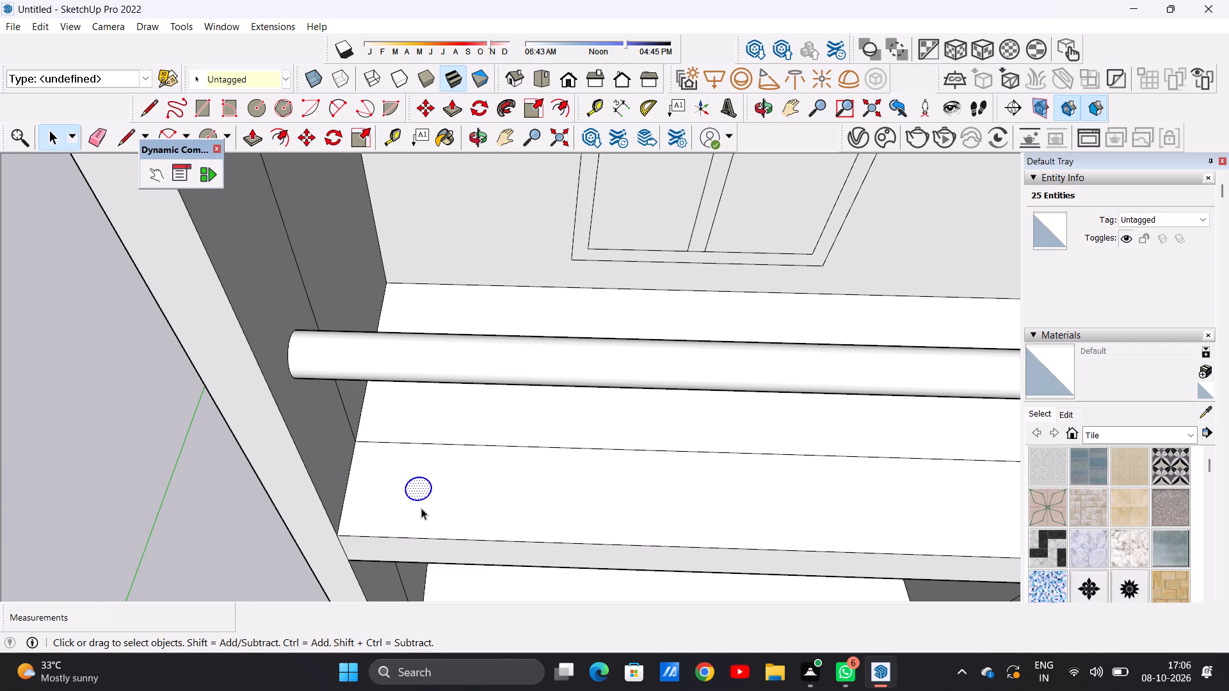
pyautogui.press('m')
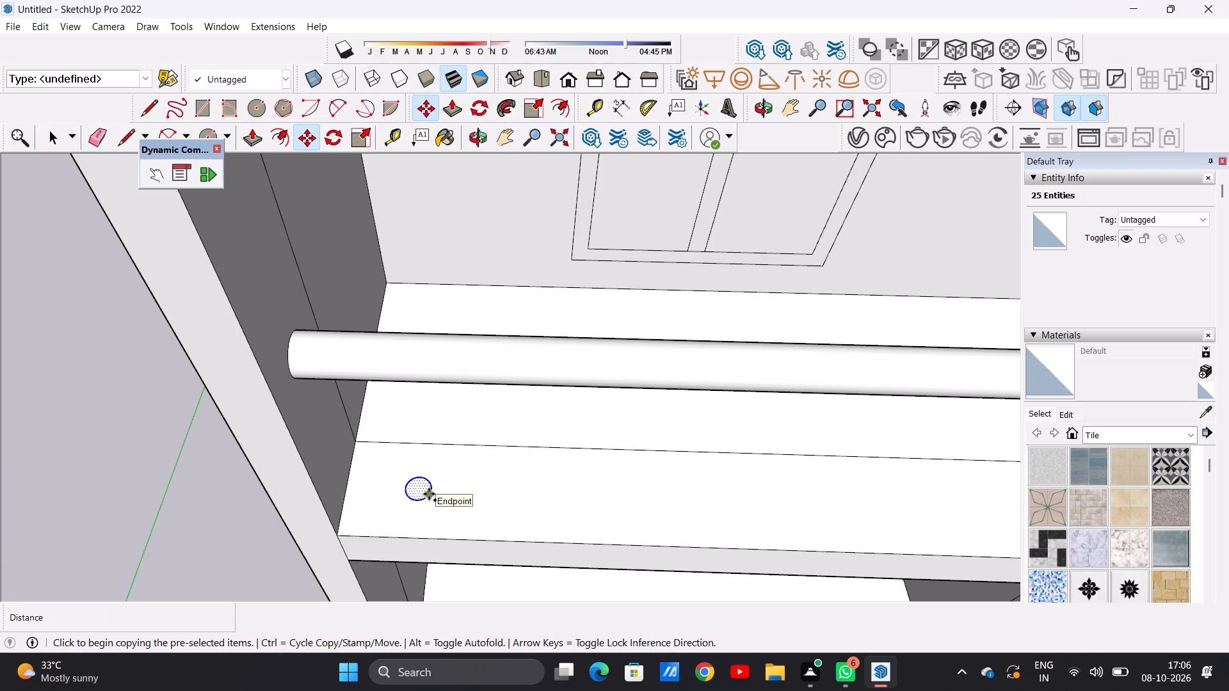
pyautogui.click(429, 494)
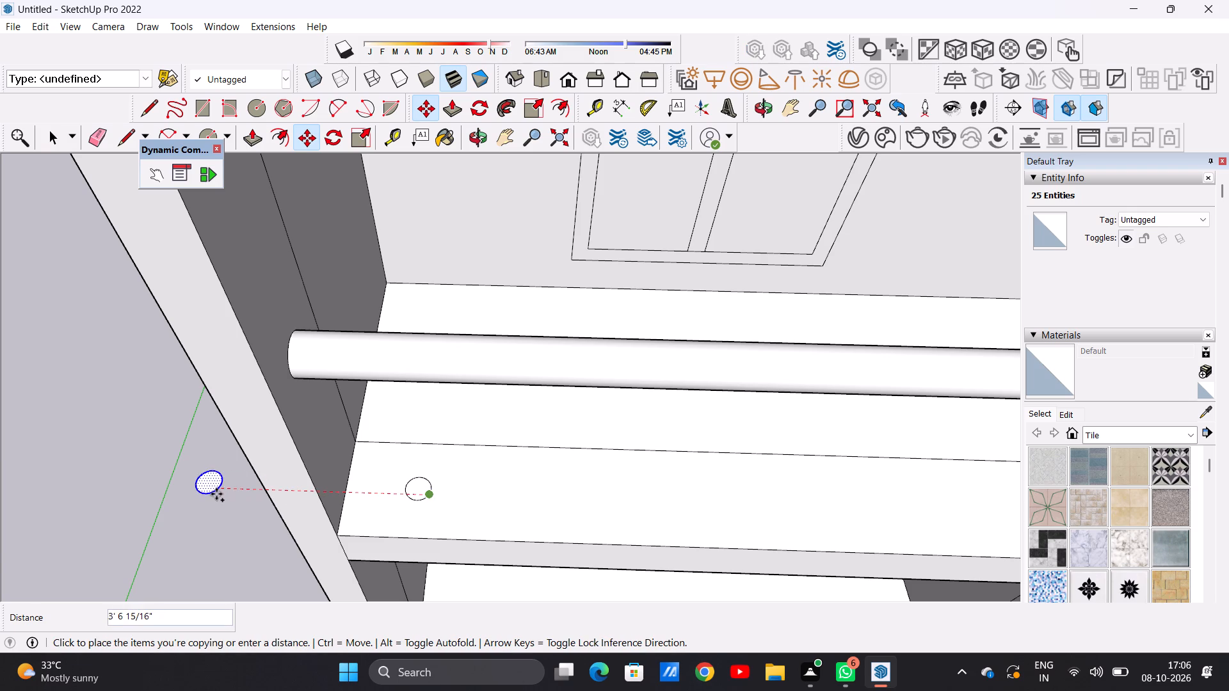
pyautogui.scroll(-8, 232, 502)
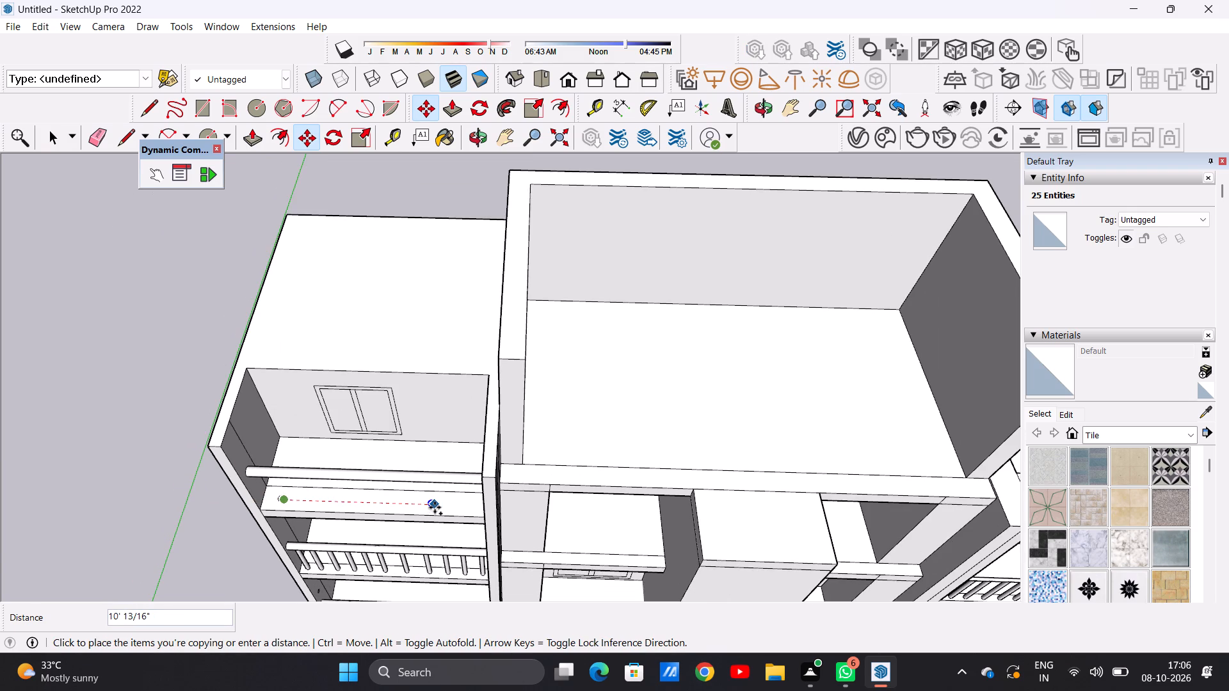
pyautogui.scroll(8, 435, 507)
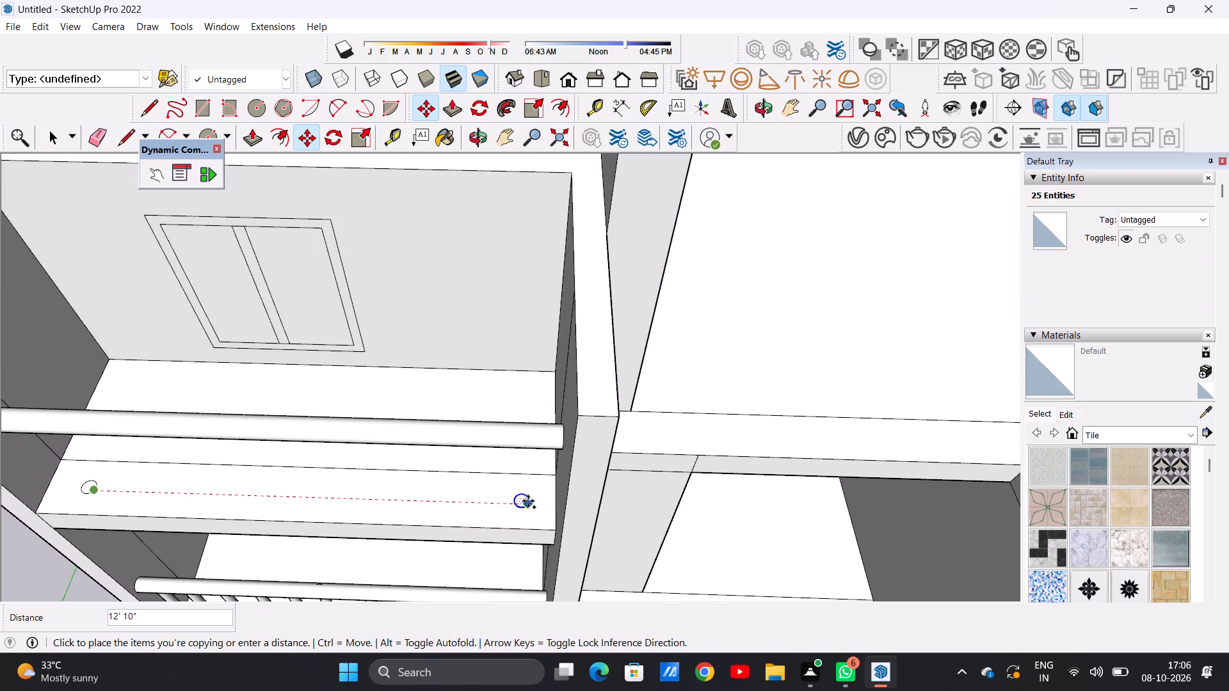
pyautogui.click(535, 497)
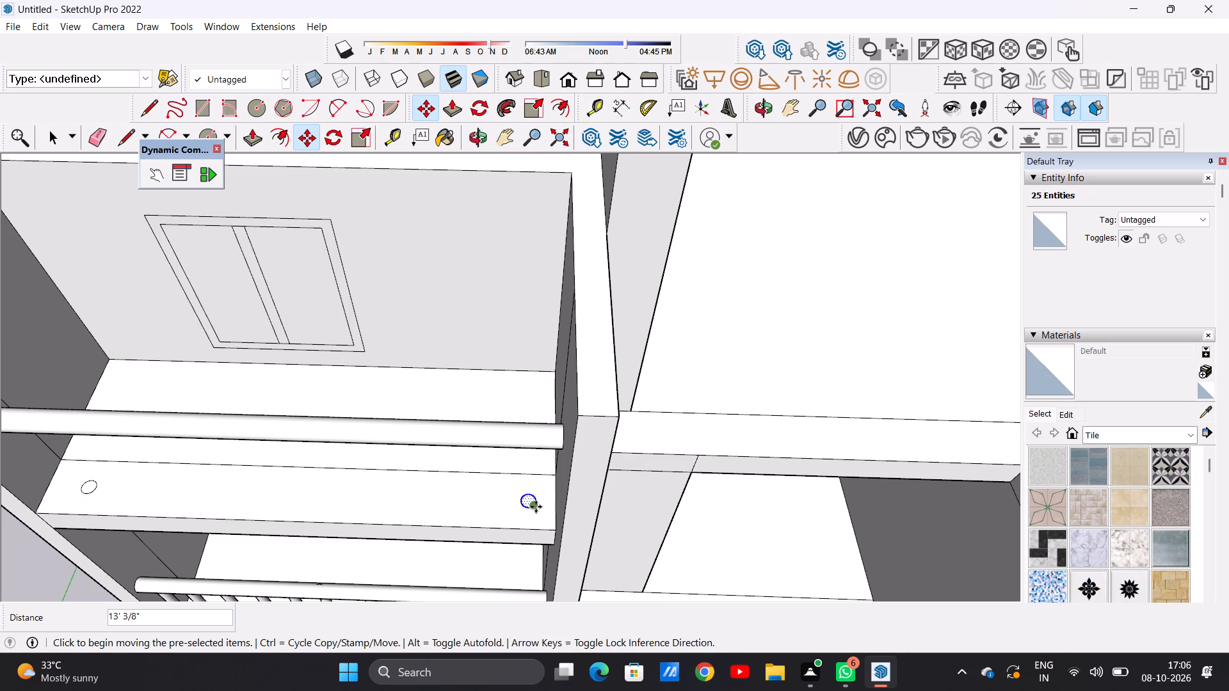
# Place seven more copies of the circle between the two end circles, forming a row of nine baluster bases.
pyautogui.click(536, 507)
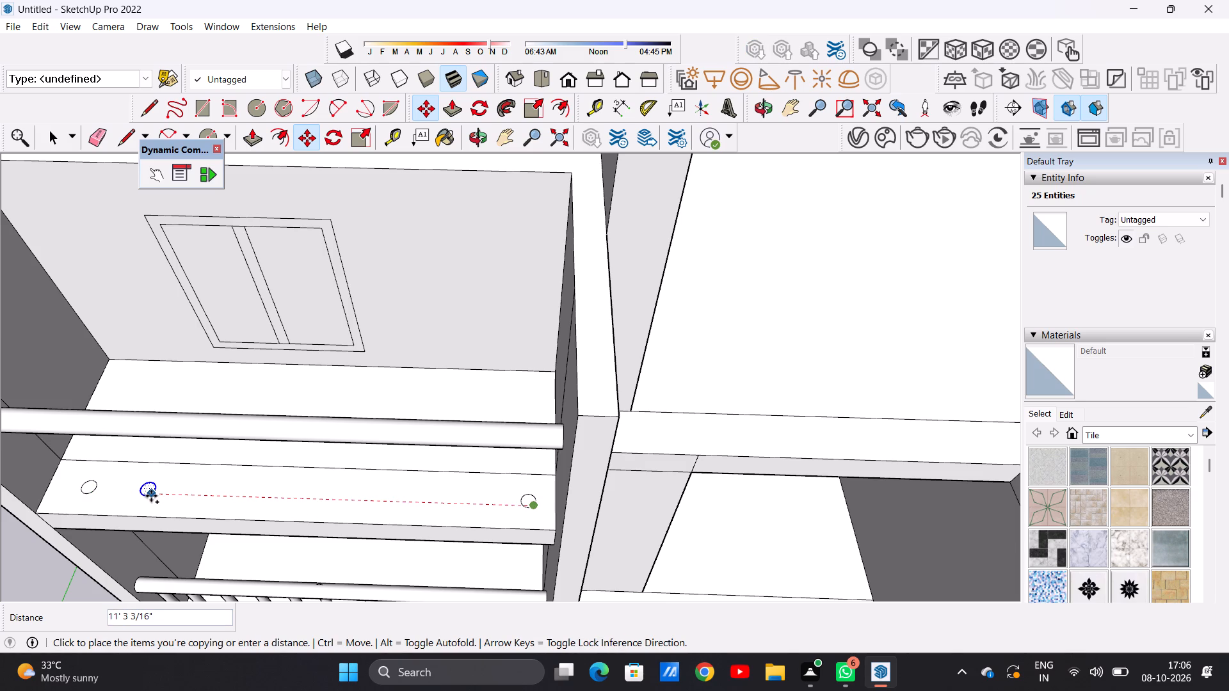
pyautogui.click(151, 496)
pyautogui.click(151, 496)
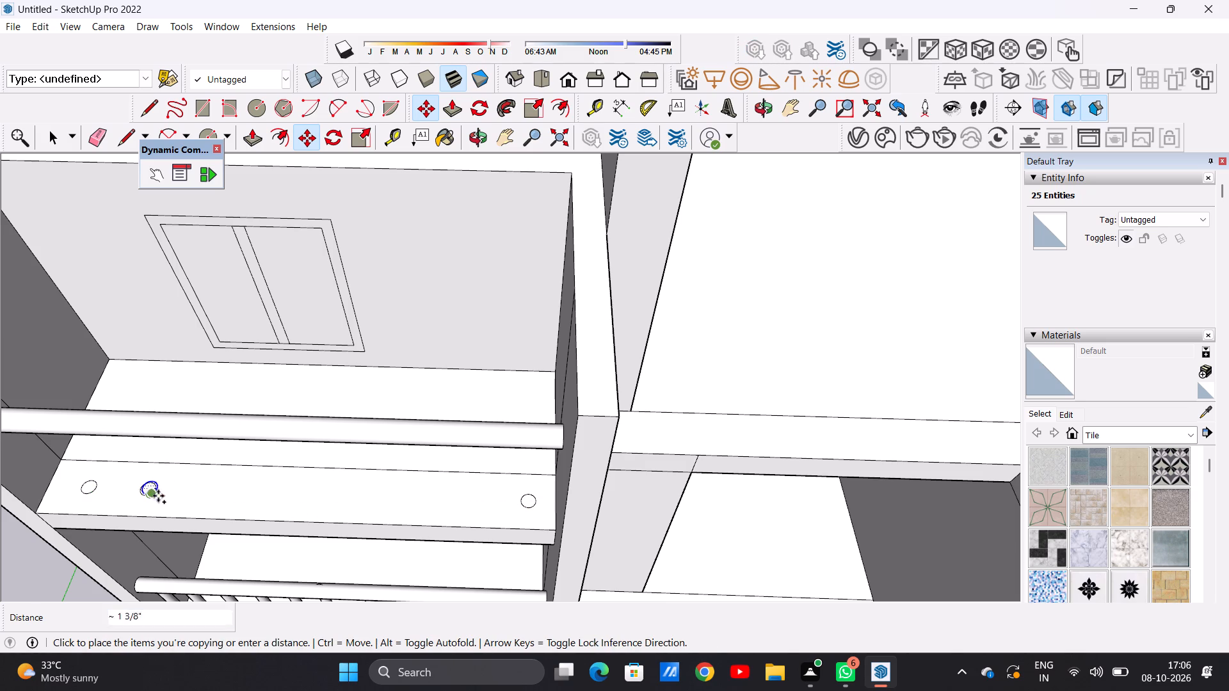
pyautogui.click(481, 501)
pyautogui.click(481, 501)
pyautogui.click(197, 493)
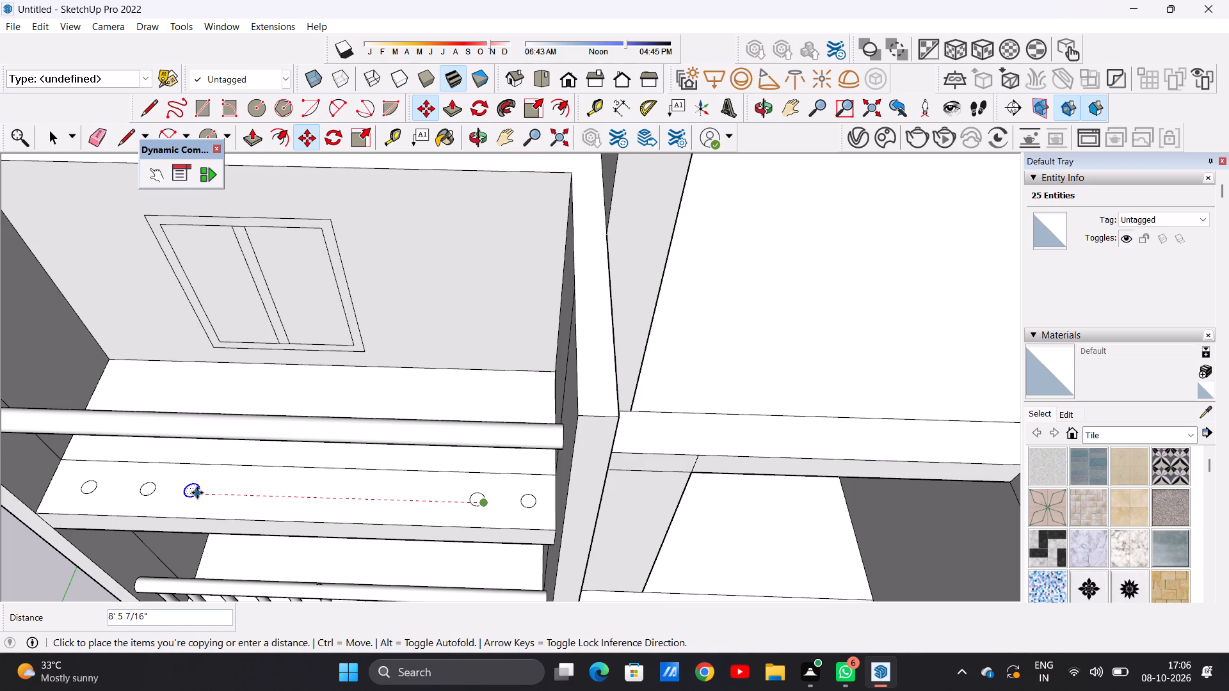
pyautogui.click(197, 493)
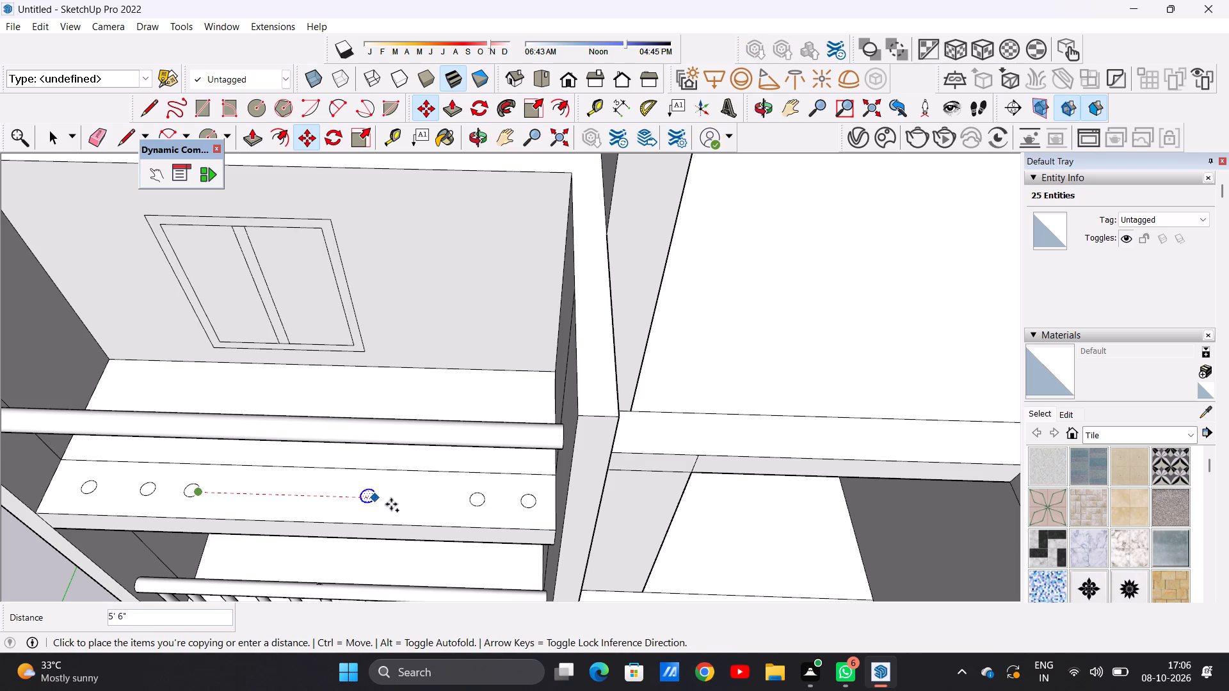
pyautogui.click(424, 504)
pyautogui.click(424, 504)
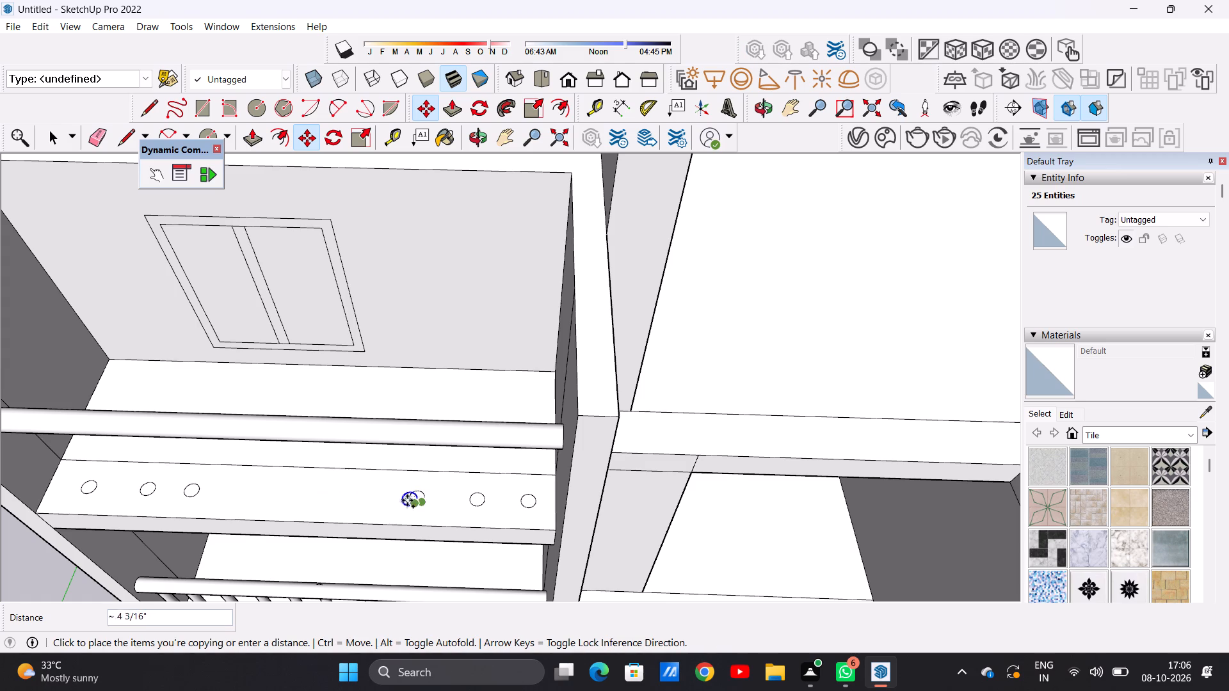
pyautogui.click(239, 490)
pyautogui.click(239, 490)
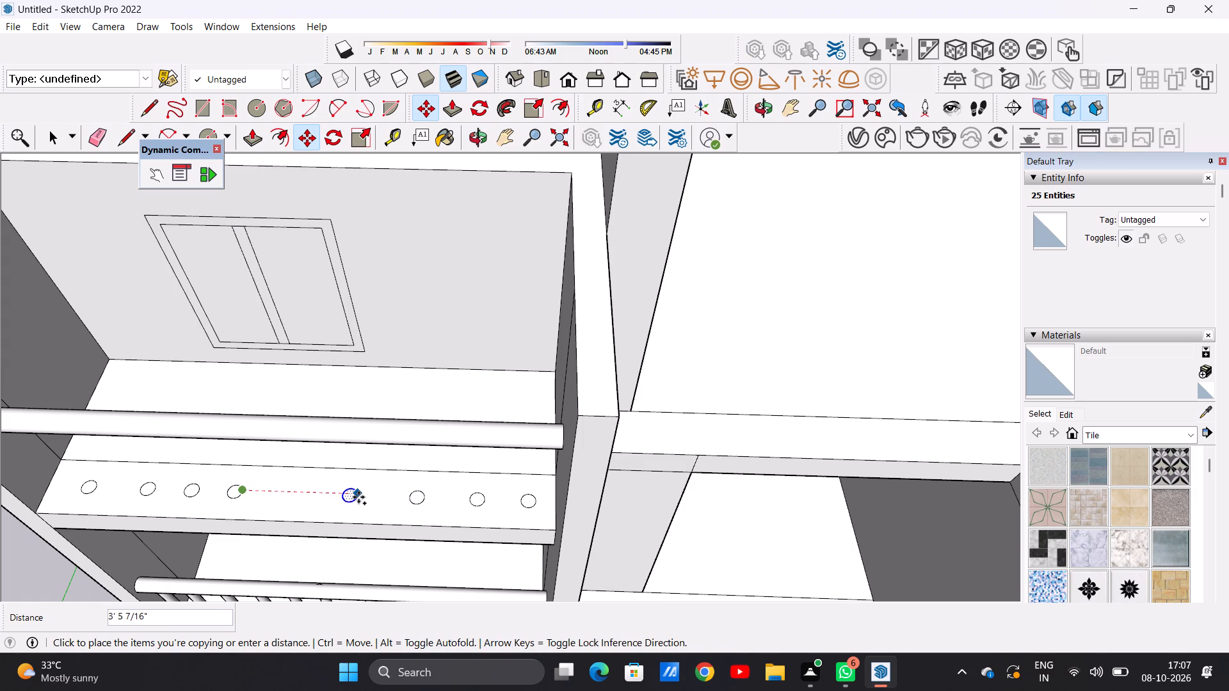
pyautogui.click(358, 498)
pyautogui.click(358, 498)
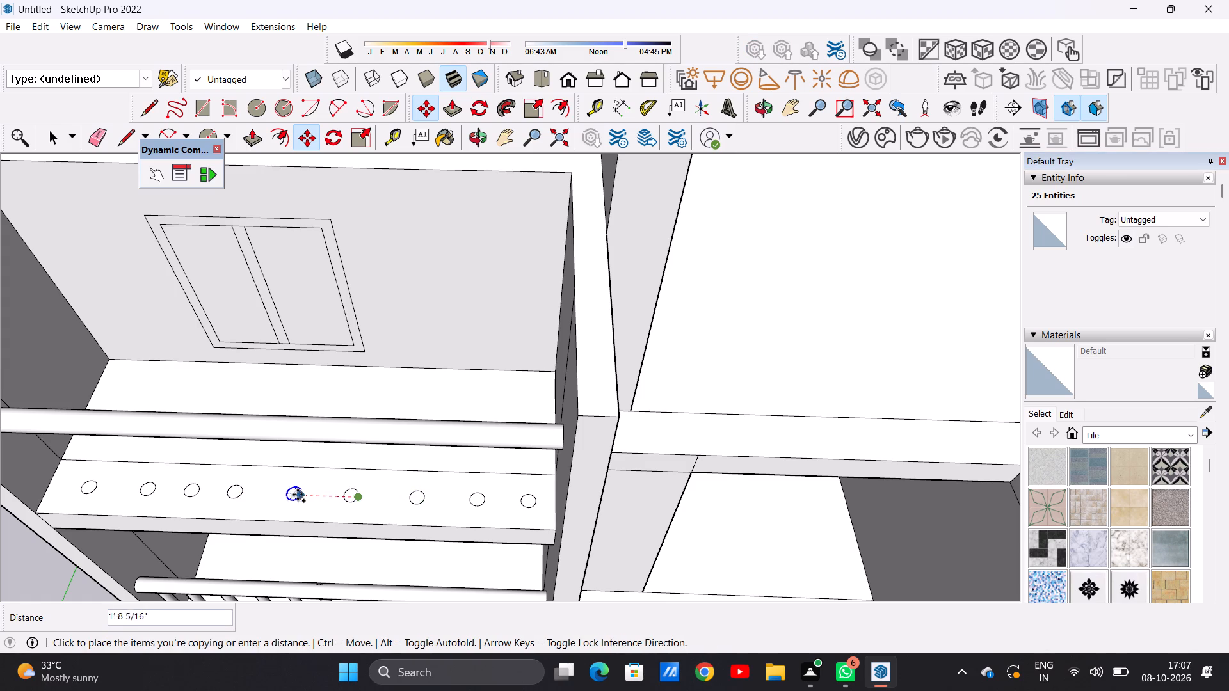
pyautogui.click(293, 495)
pyautogui.press('space')
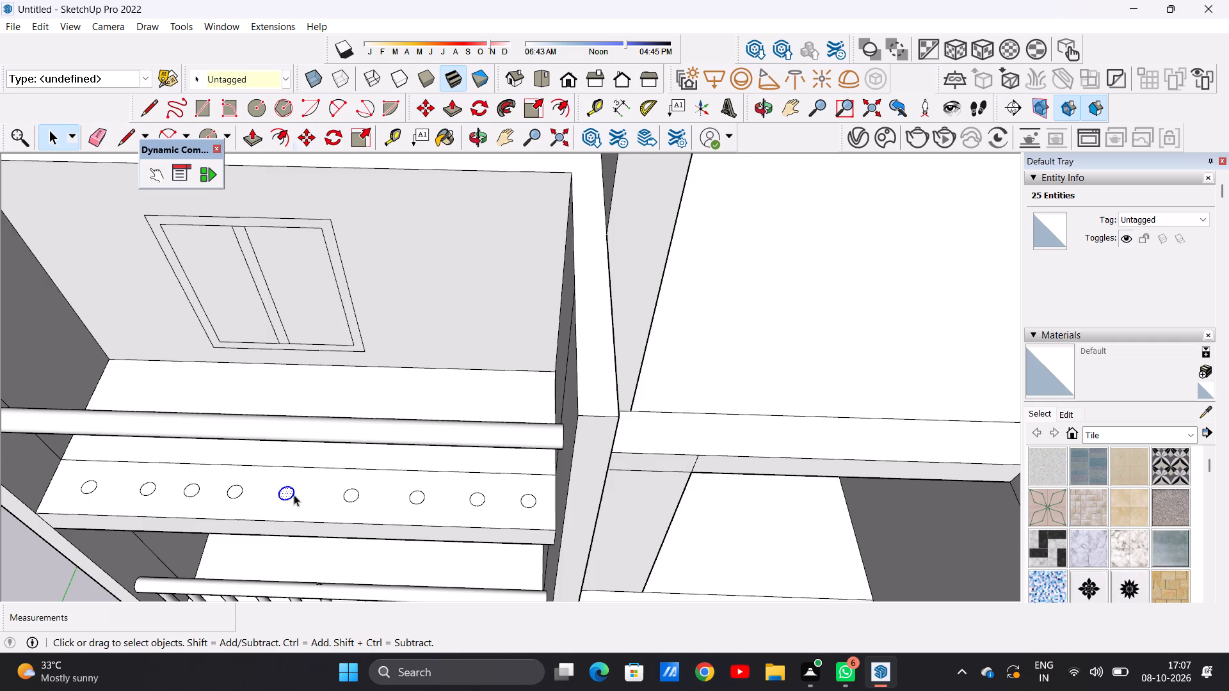
# Move the second circle of the row about 3 5/8" toward the outer side wall to even out the spacing.
pyautogui.scroll(-4, 362, 474)
pyautogui.click(22, 500)
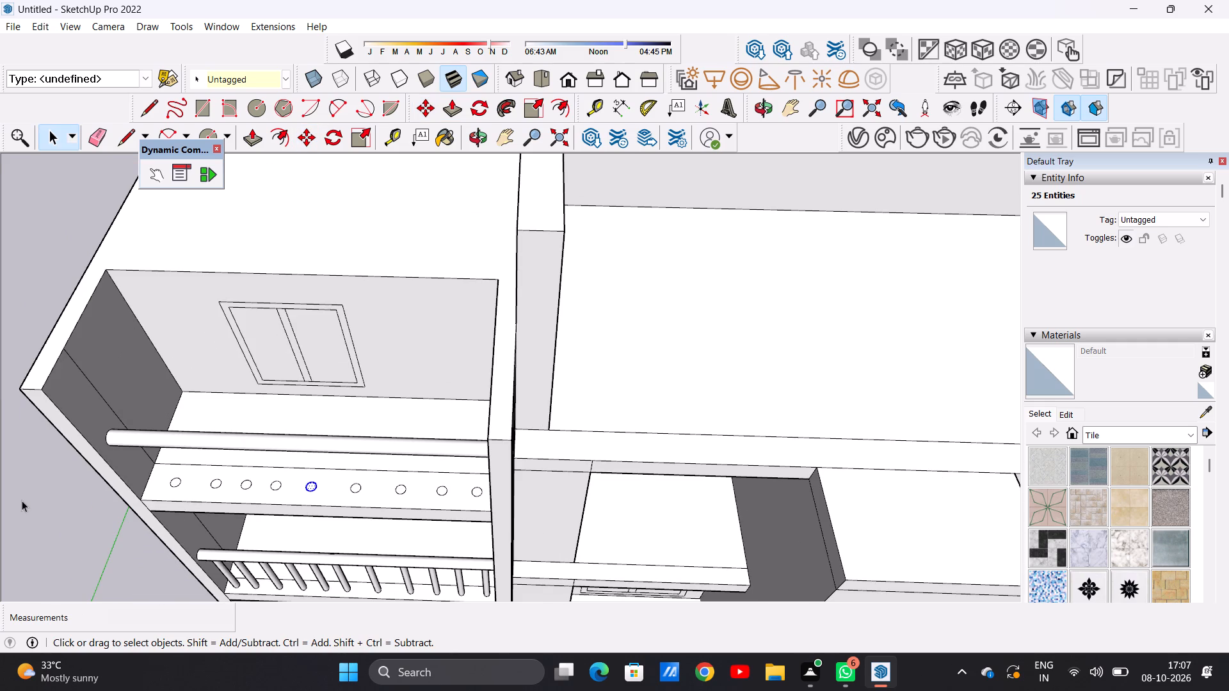
pyautogui.scroll(14, 209, 477)
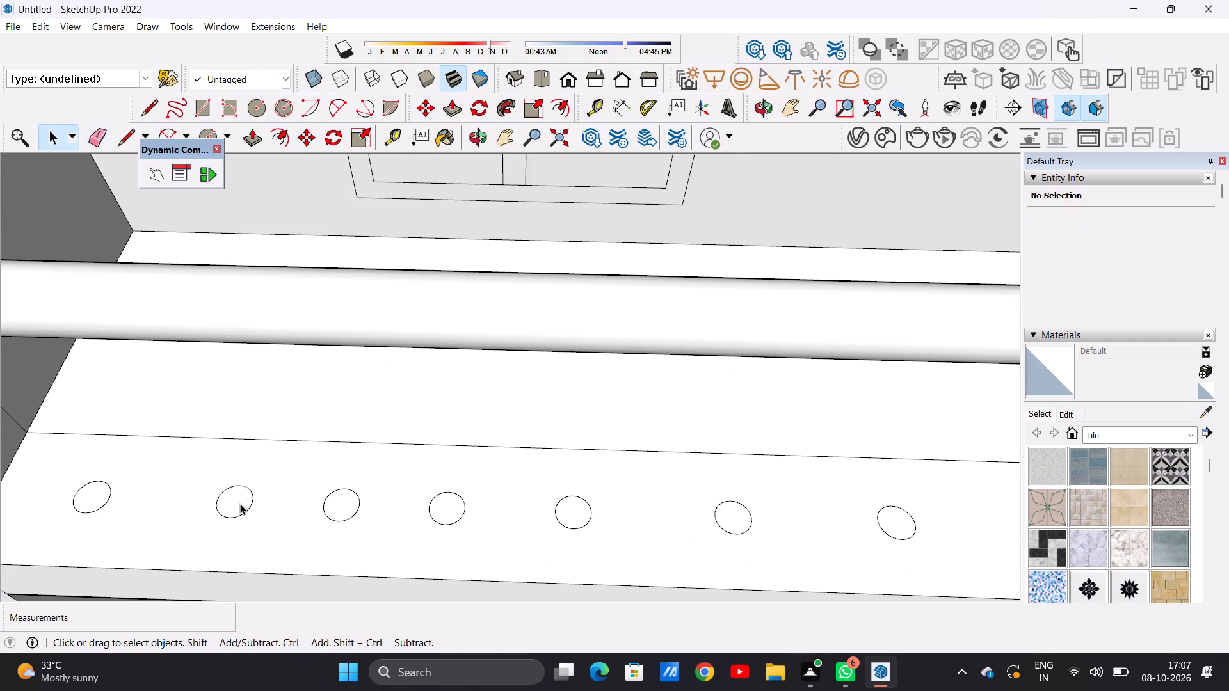
pyautogui.doubleClick(240, 504)
pyautogui.press('m')
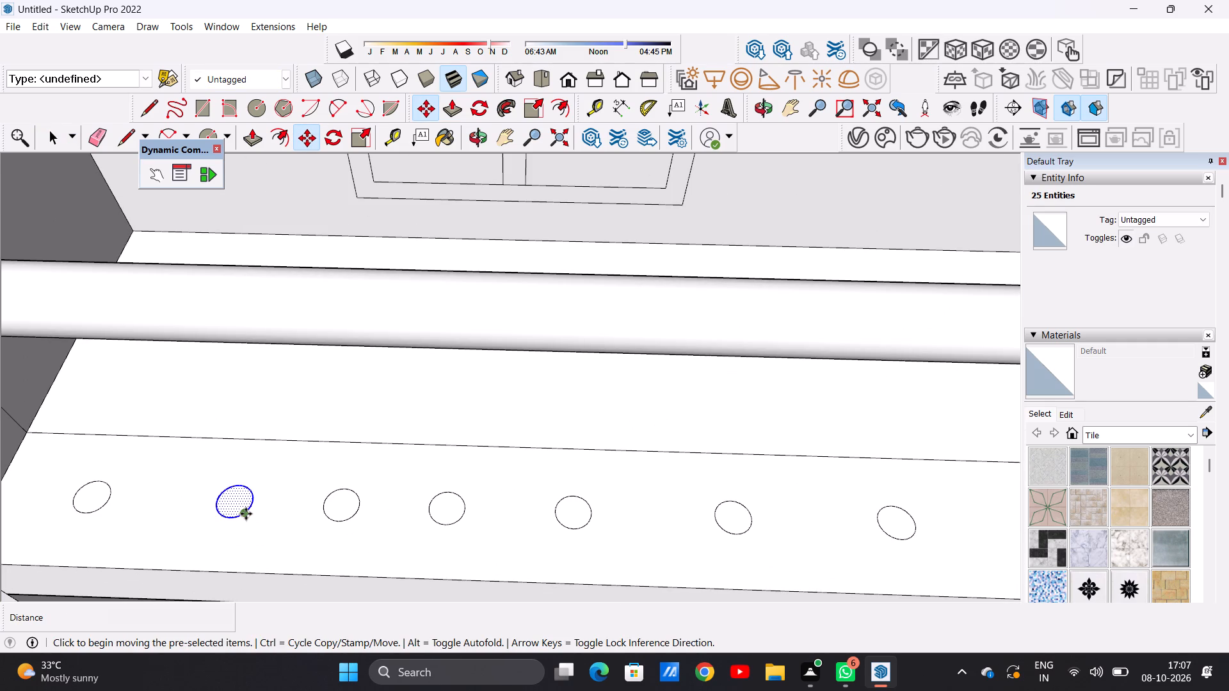
pyautogui.click(244, 512)
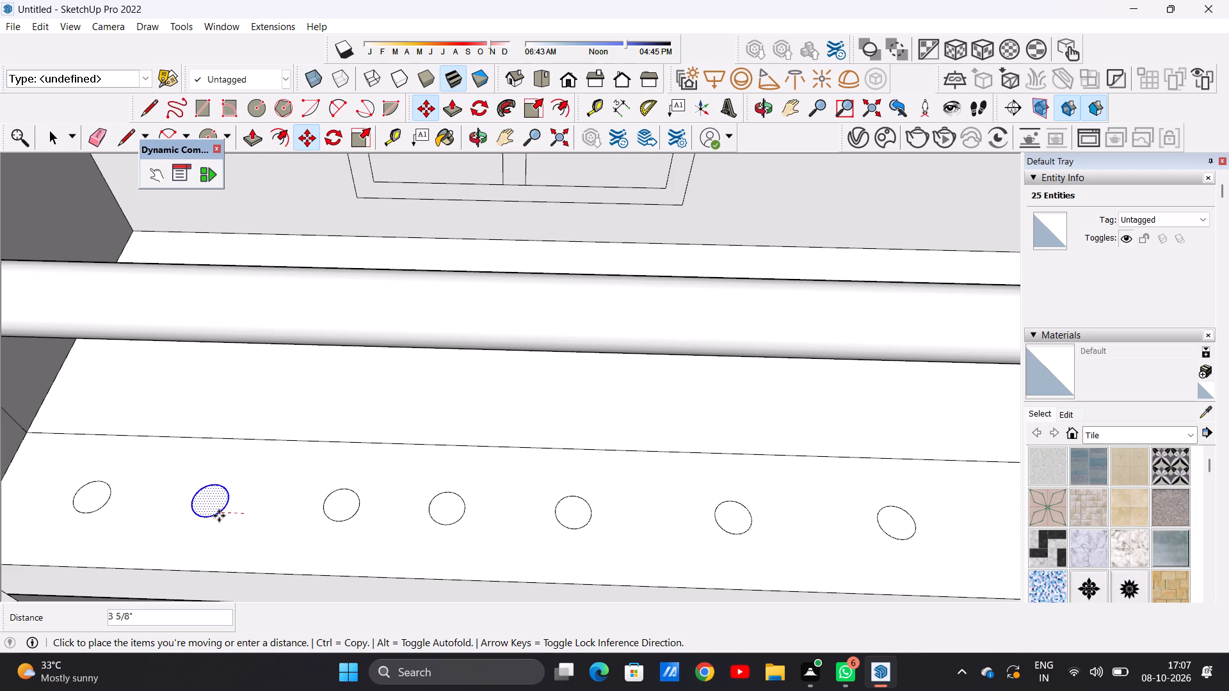
pyautogui.click(220, 516)
pyautogui.press('space')
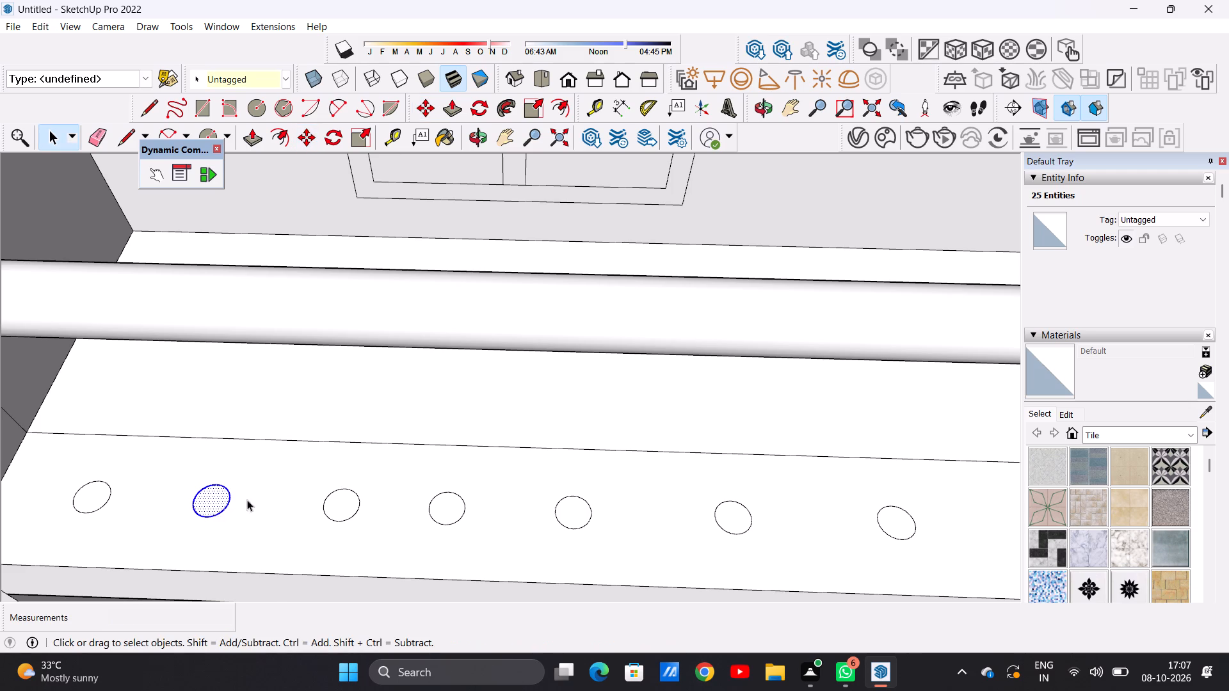
pyautogui.scroll(-10, 291, 472)
pyautogui.click(141, 554)
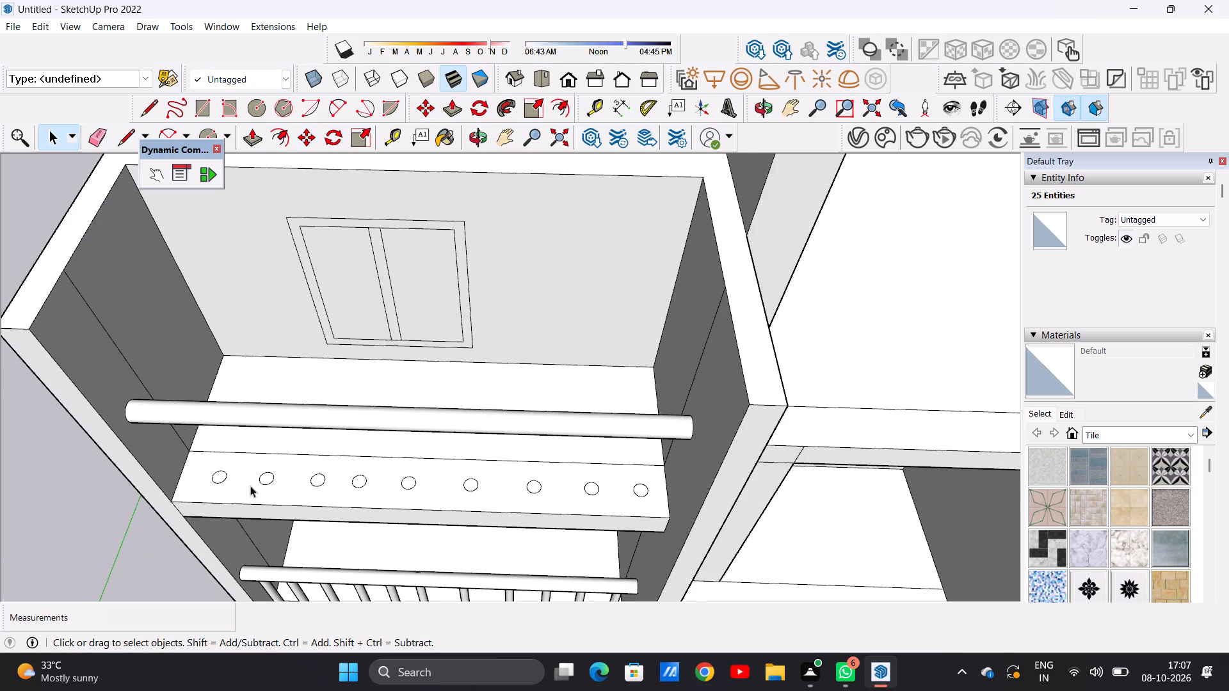
# Examine the row of circles on the terrace floor, the handrail above and the finished balcony railing below.
pyautogui.moveTo(306, 520); pyautogui.dragTo(320, 387, button='middle')
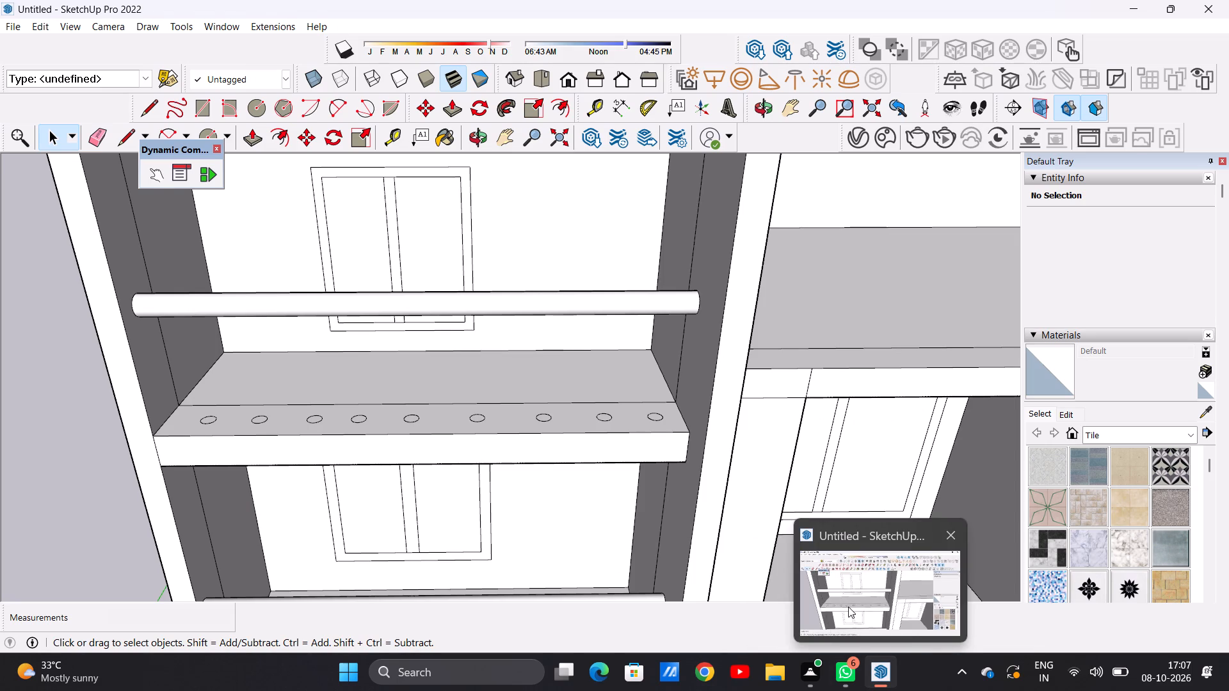
pyautogui.click(848, 607)
pyautogui.scroll(-11, 547, 466)
pyautogui.scroll(1, 447, 415)
pyautogui.scroll(3, 462, 480)
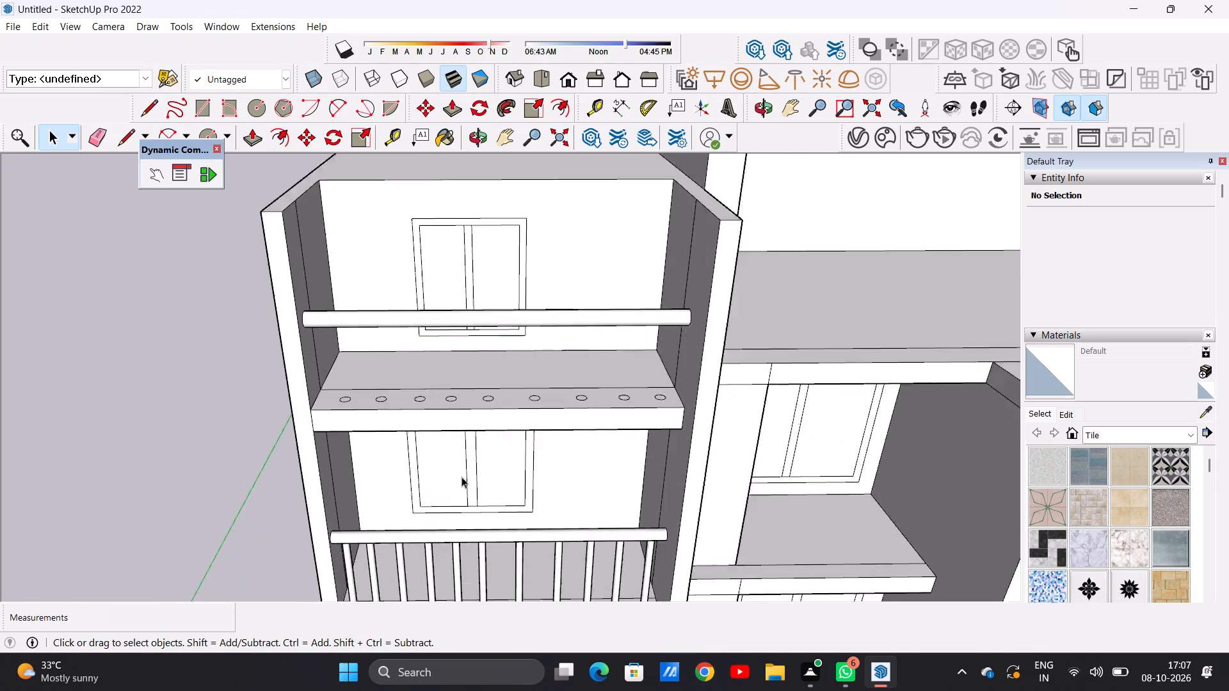
pyautogui.scroll(4, 462, 477)
pyautogui.moveTo(446, 457); pyautogui.dragTo(412, 475, button='middle')
pyautogui.scroll(1, 412, 475)
pyautogui.scroll(-8, 321, 415)
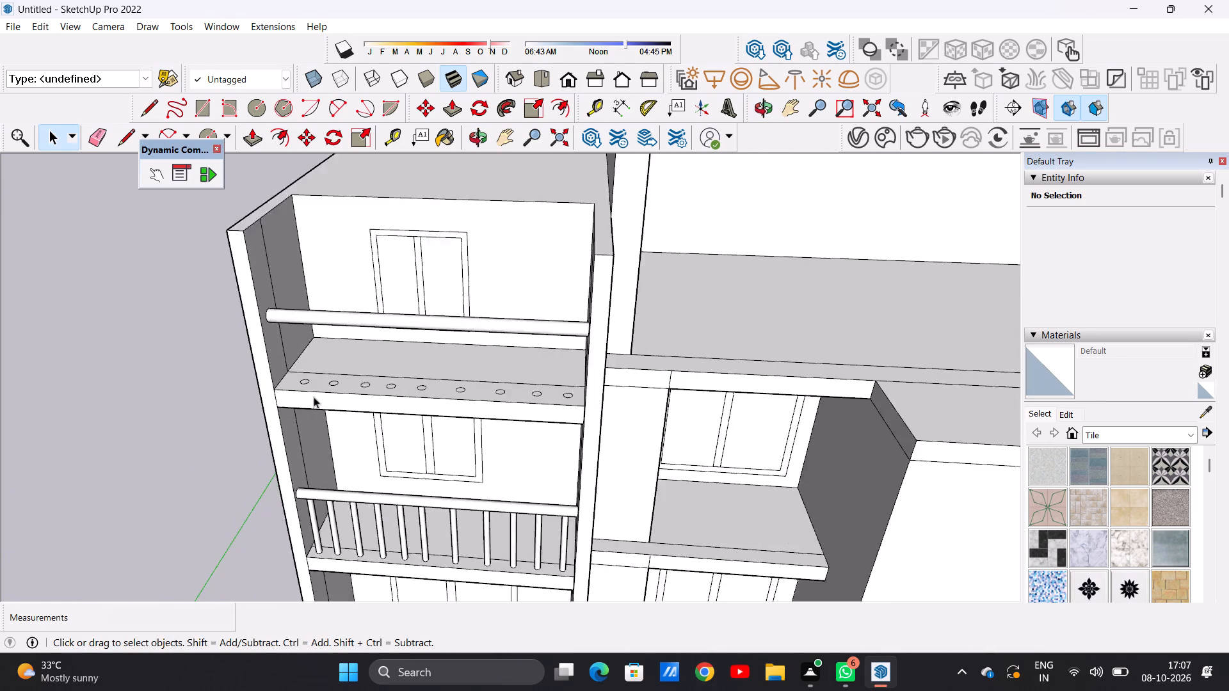
pyautogui.scroll(-3, 314, 397)
pyautogui.scroll(8, 323, 388)
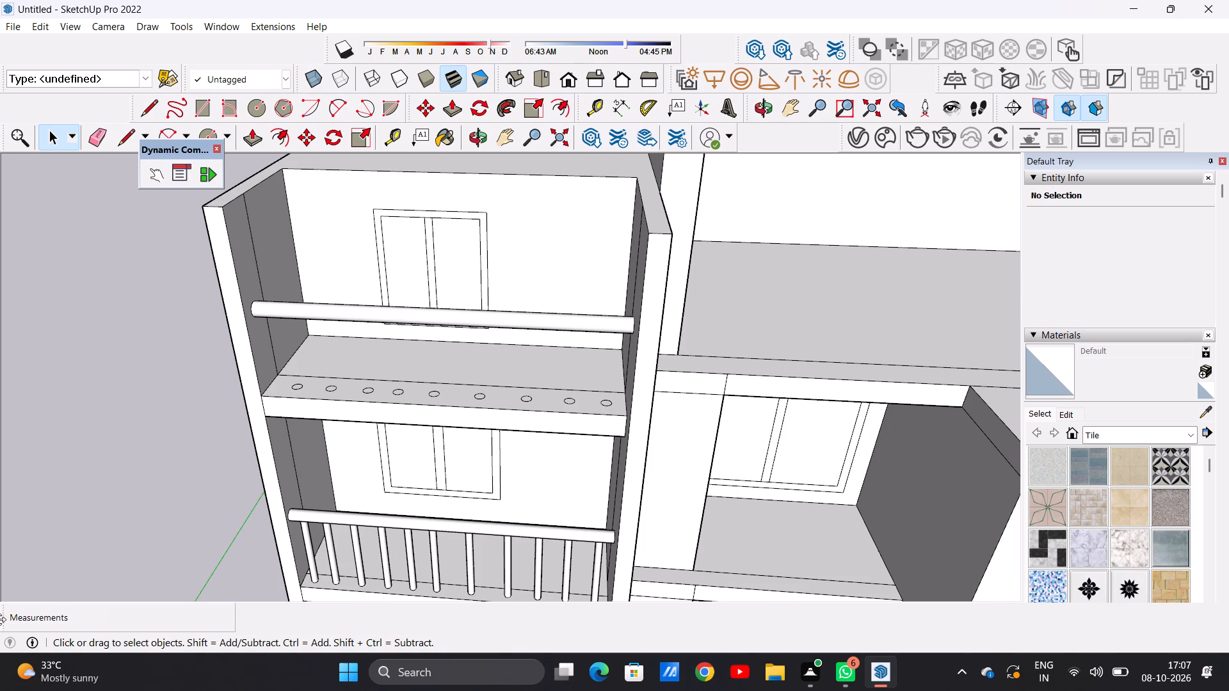
pyautogui.scroll(-20, 289, 356)
pyautogui.scroll(-5, 289, 356)
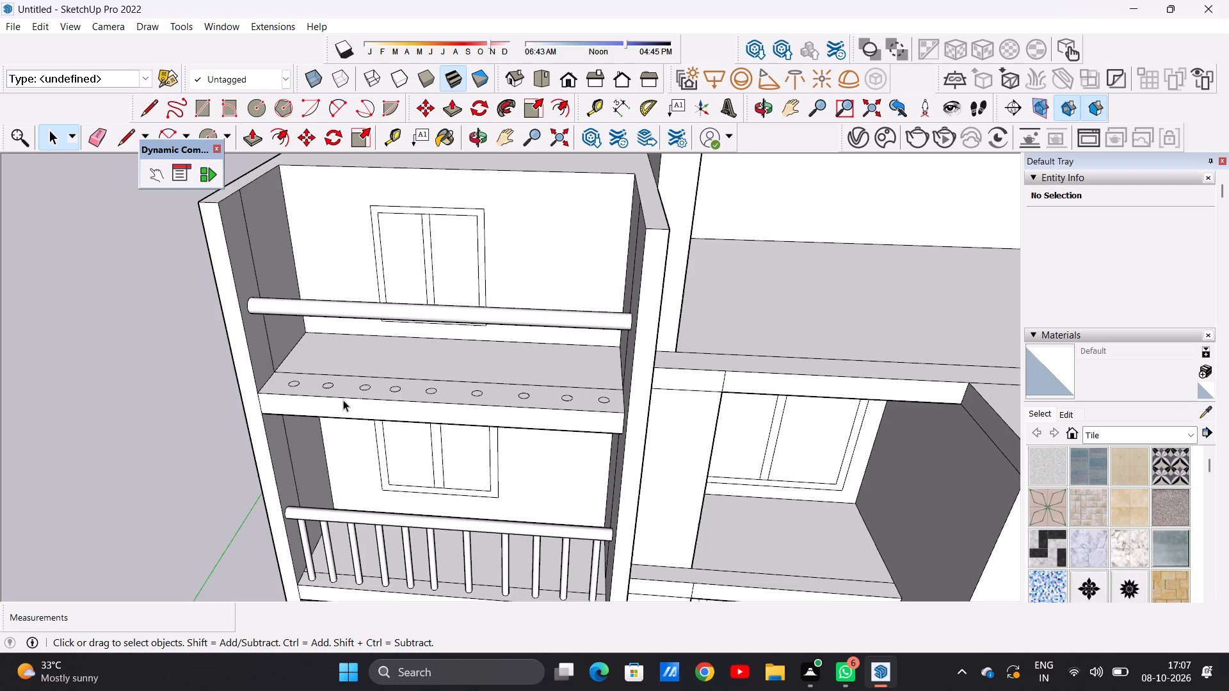
# Push/Pull the end circle nearest the main block up about 3' 7 1/2" into the terrace handrail as a baluster.
pyautogui.scroll(-5, 343, 400)
pyautogui.moveTo(392, 406); pyautogui.dragTo(570, 407, button='middle')
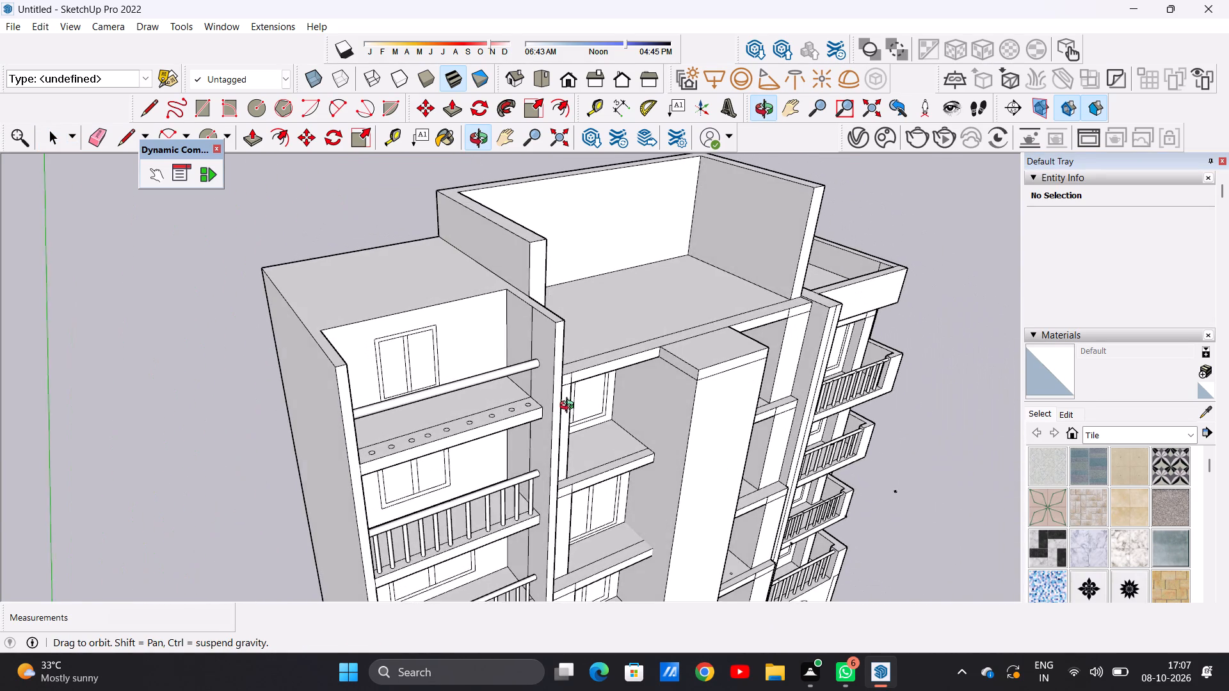
pyautogui.moveTo(570, 407); pyautogui.dragTo(566, 408, button='middle')
pyautogui.scroll(12, 537, 390)
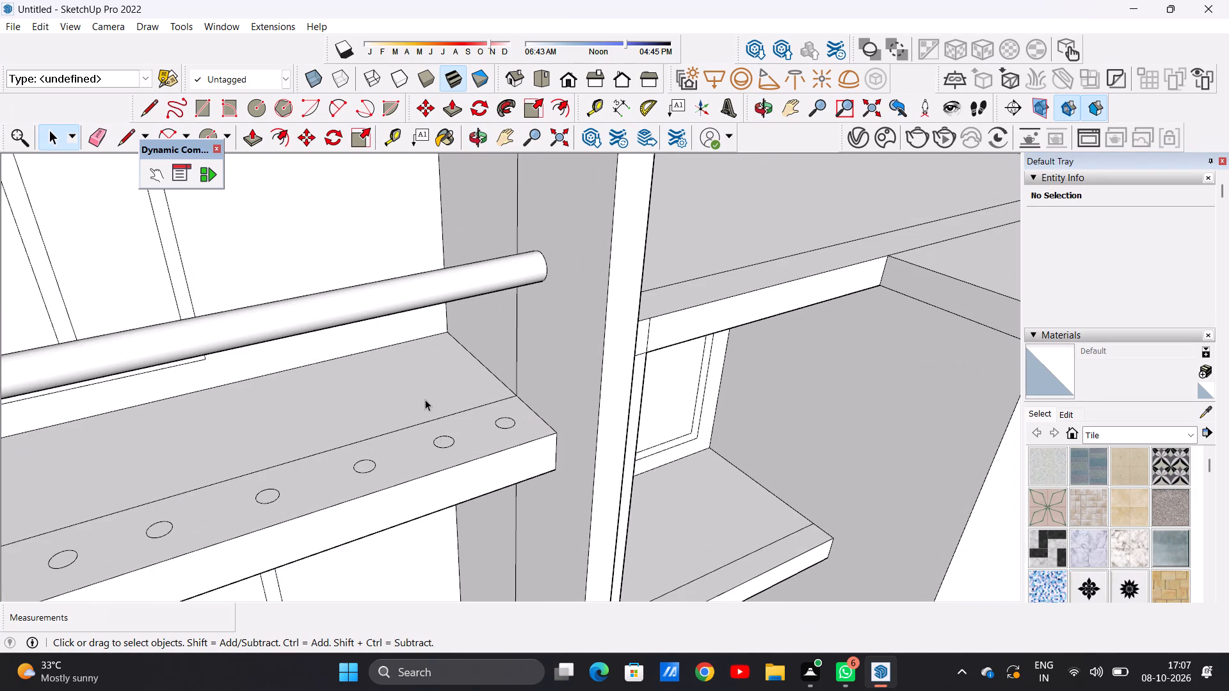
pyautogui.scroll(4, 506, 434)
pyautogui.press('p')
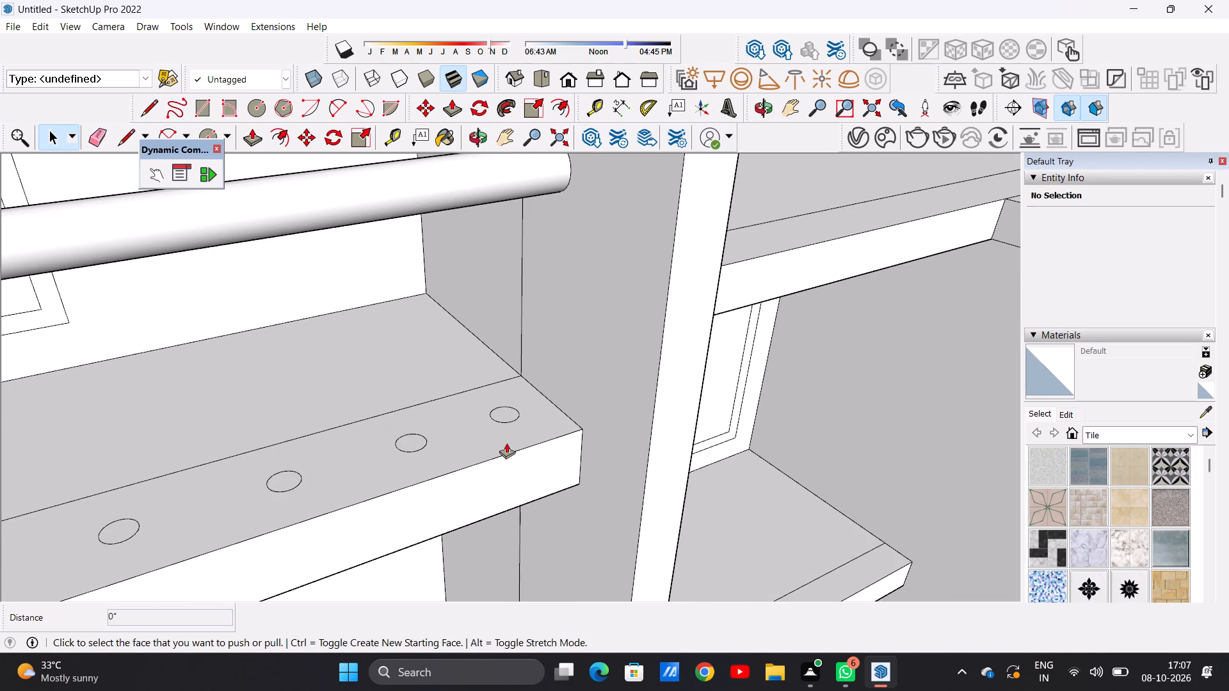
pyautogui.scroll(12, 579, 390)
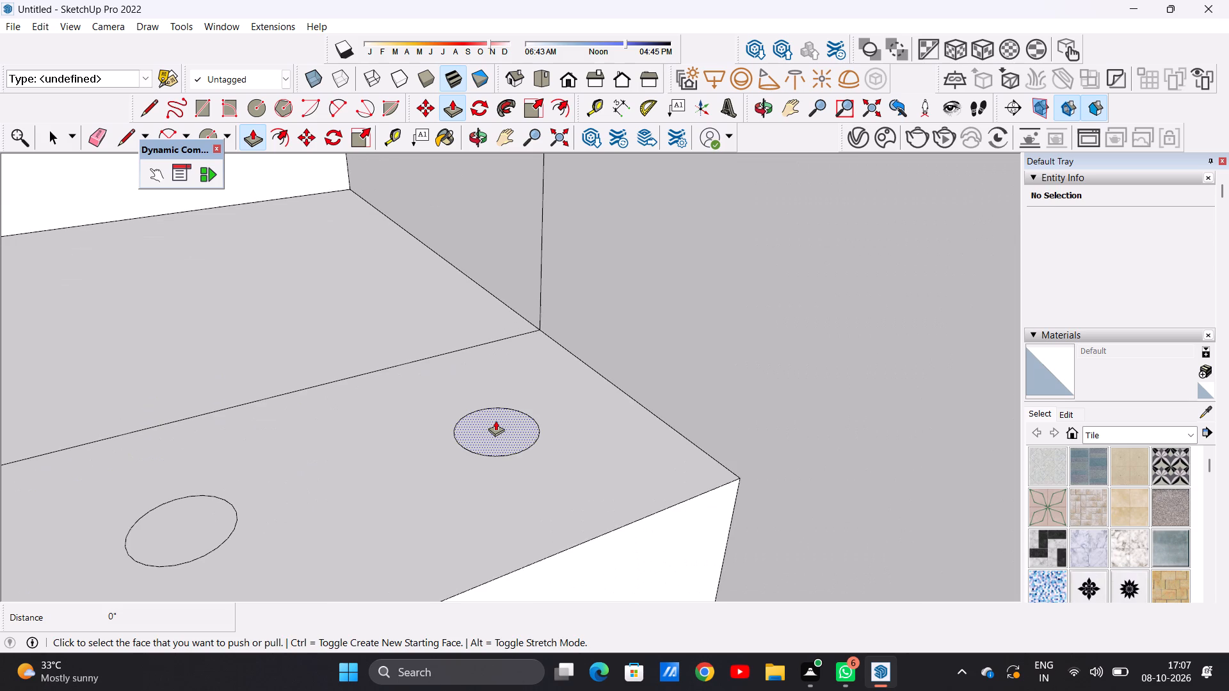
pyautogui.click(495, 420)
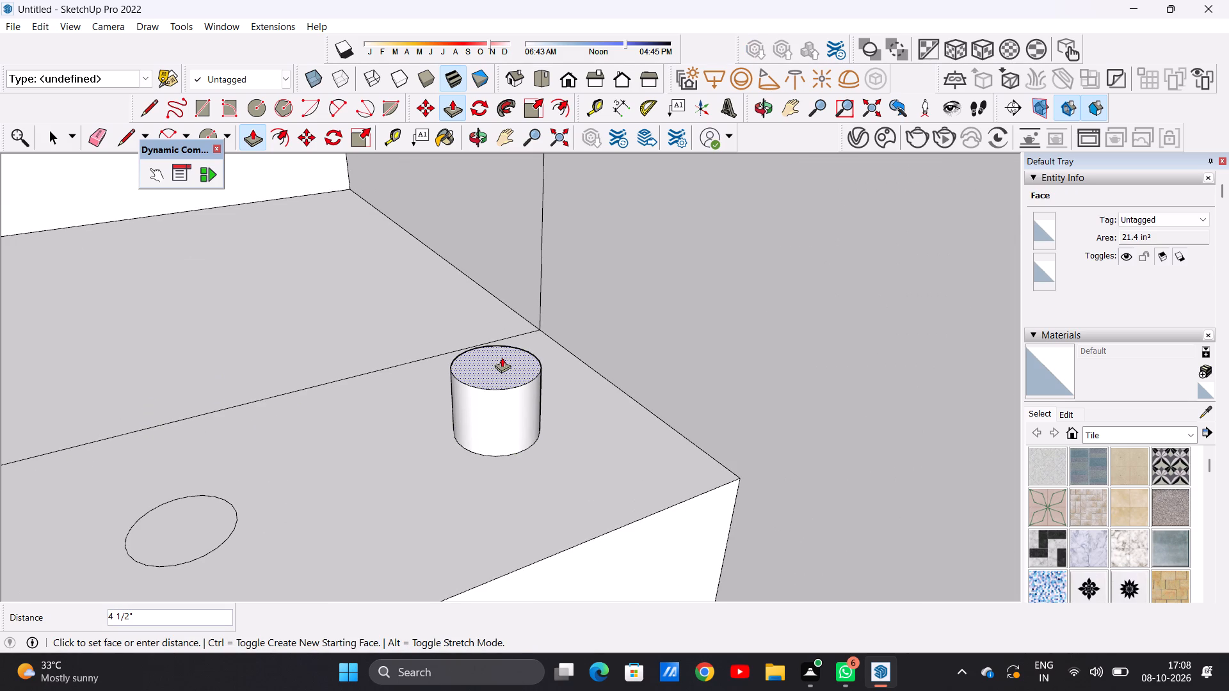
pyautogui.scroll(-17, 497, 321)
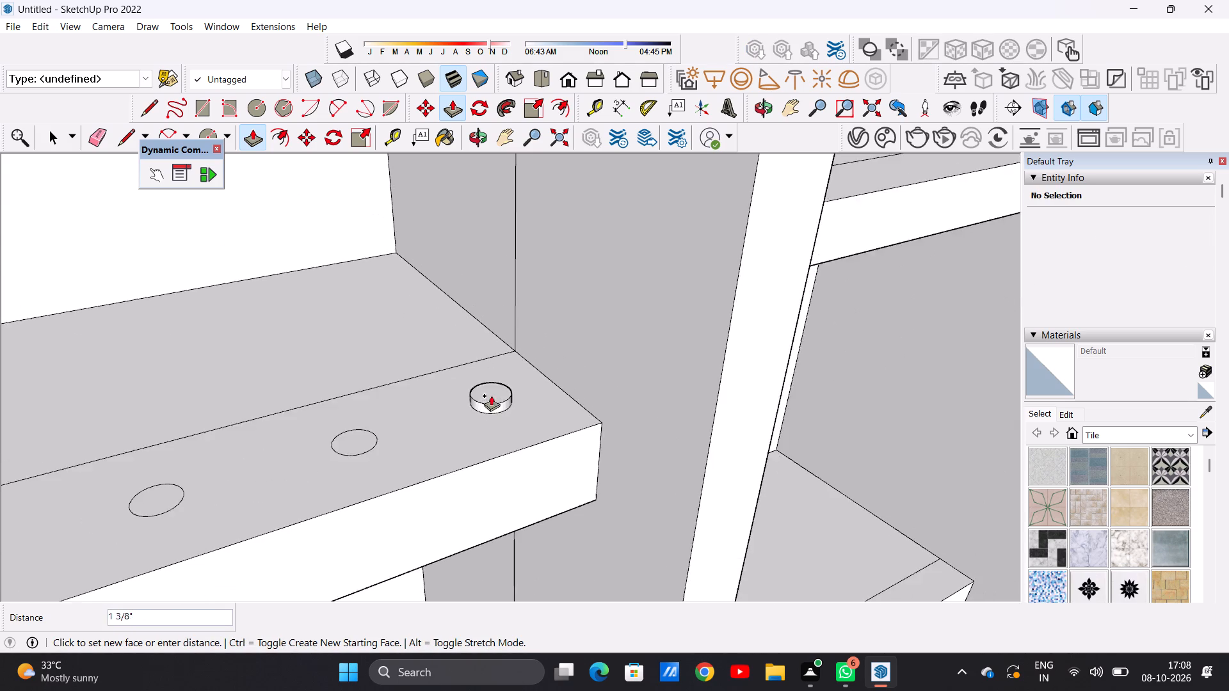
pyautogui.scroll(-6, 491, 395)
pyautogui.scroll(5, 485, 180)
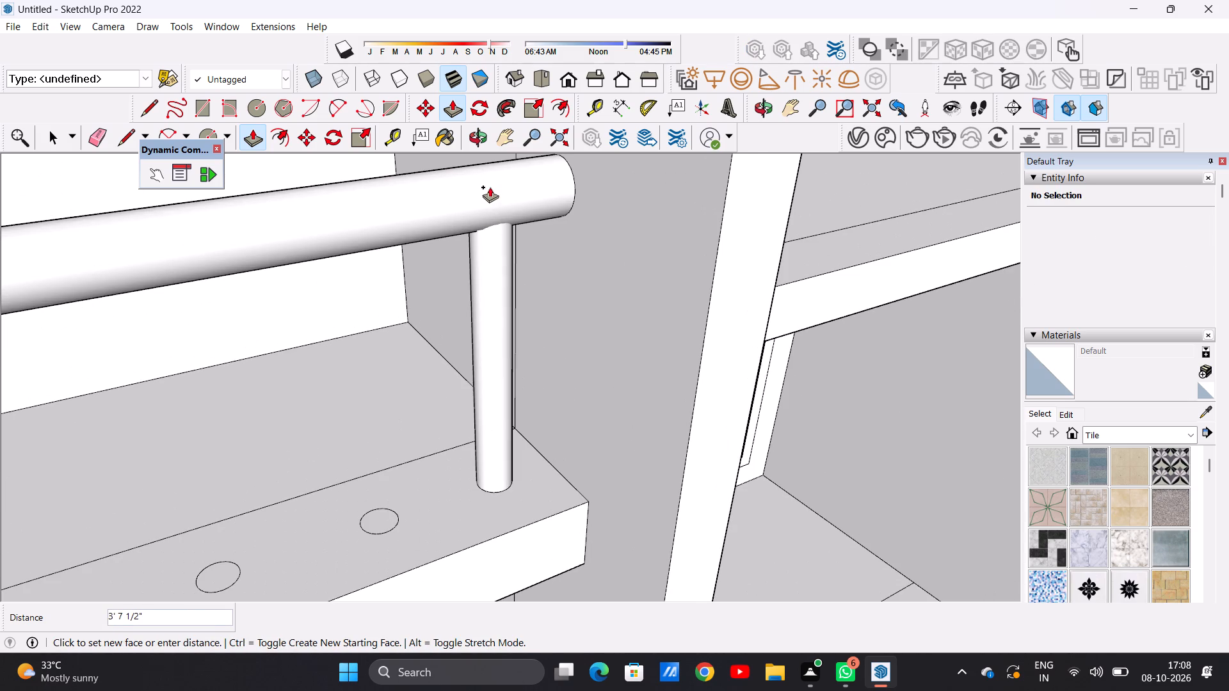
pyautogui.click(490, 187)
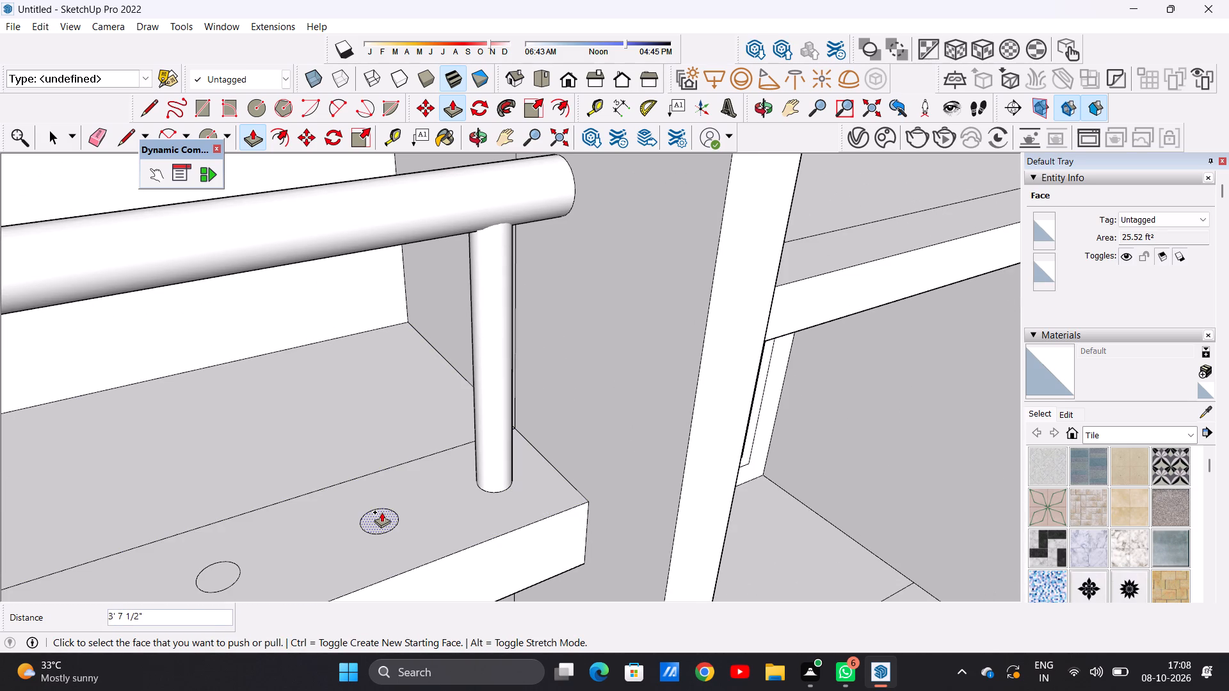
# Extrude the second and third circles from the main block side up into the handrail, about 3' 7 11/16" and 3' 7 1/16".
pyautogui.click(382, 512)
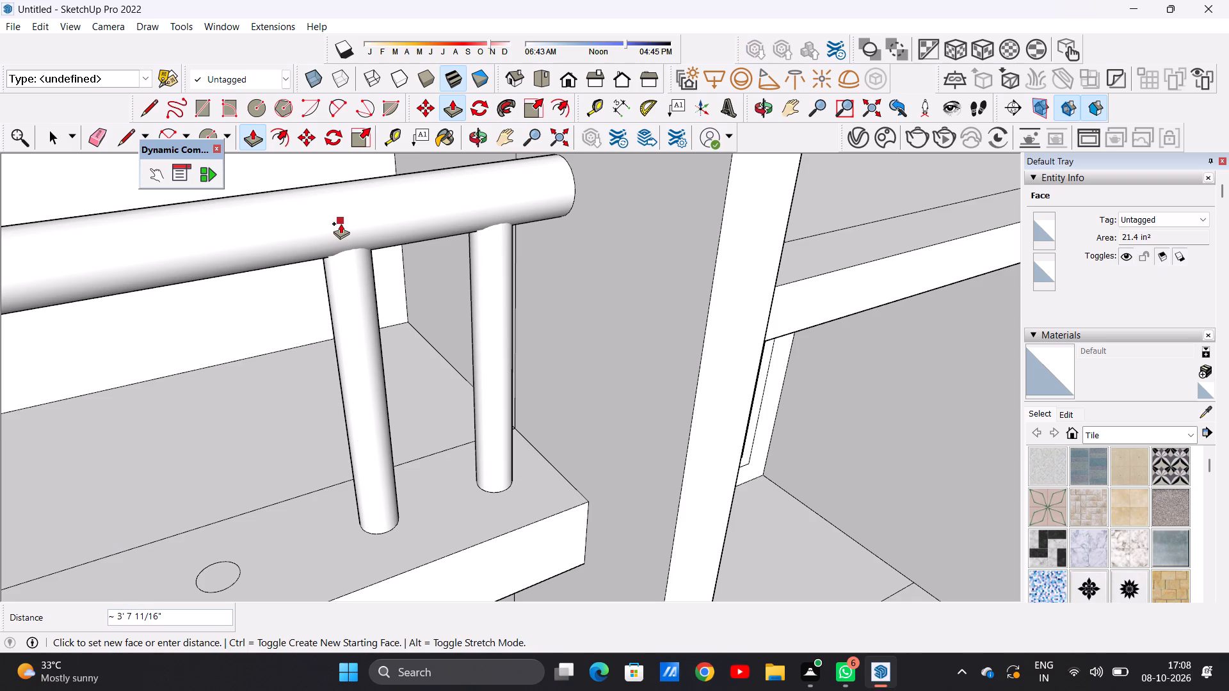
pyautogui.click(341, 223)
pyautogui.scroll(-10, 435, 401)
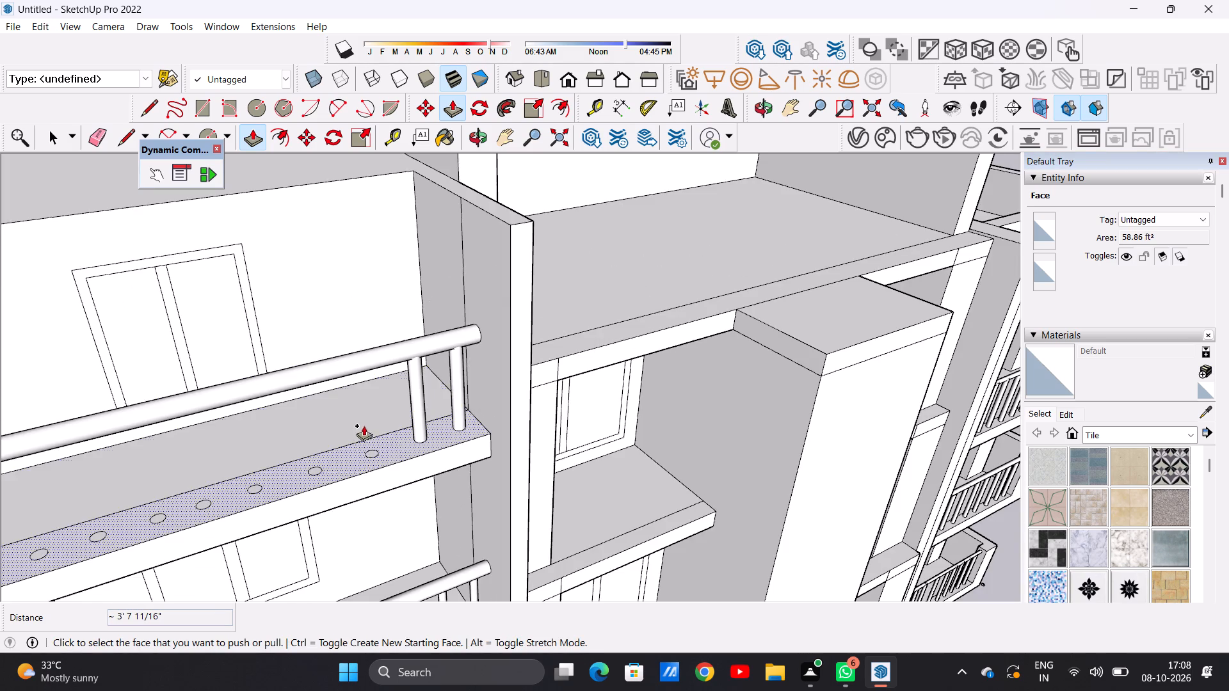
pyautogui.scroll(12, 363, 425)
pyautogui.click(401, 502)
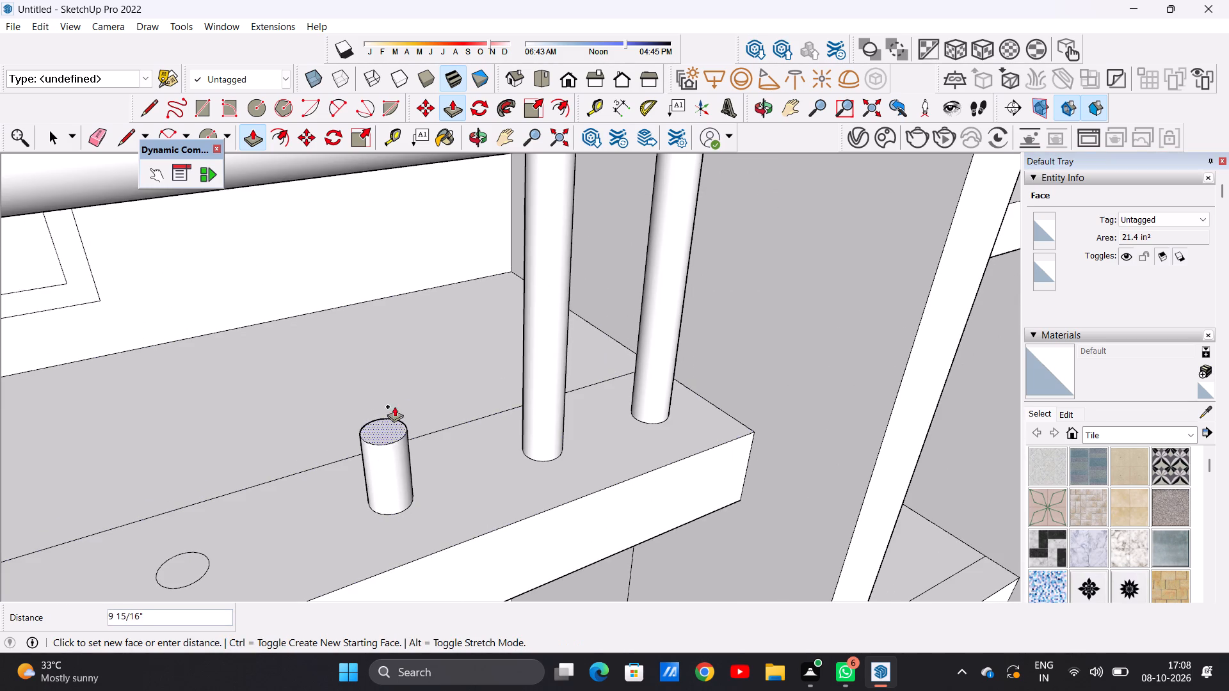
pyautogui.scroll(-10, 371, 466)
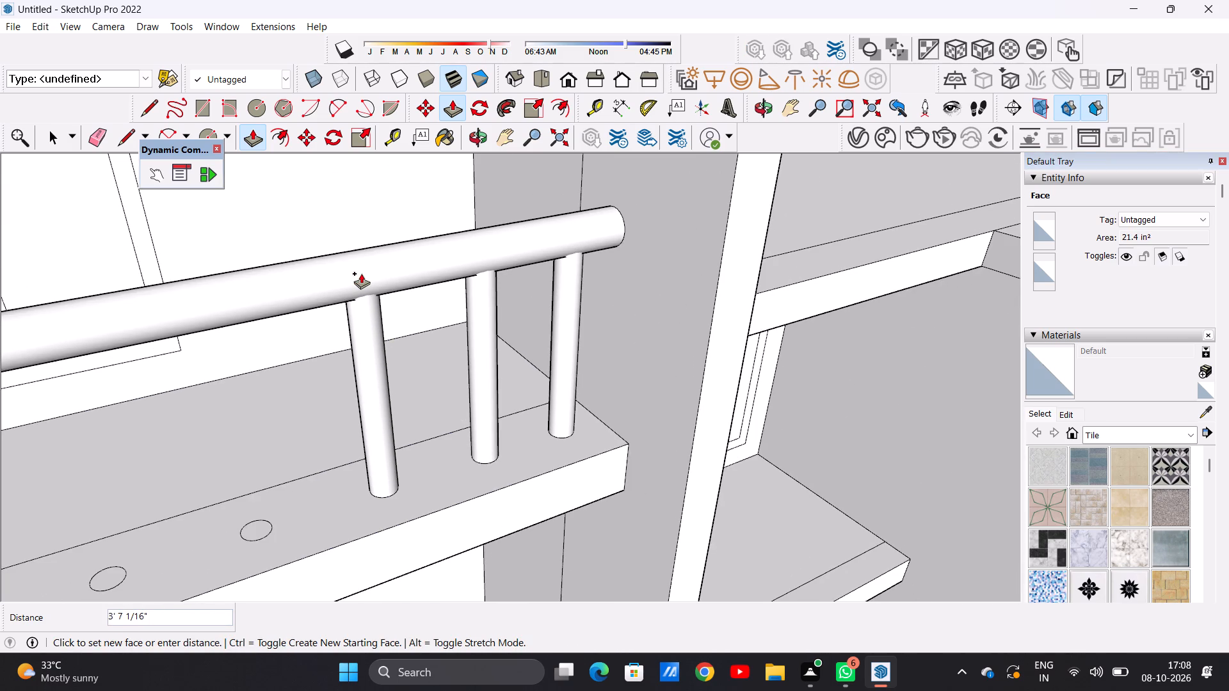
pyautogui.click(361, 273)
# Extrude the fourth and fifth circles from the main block side up into the handrail, about 3' 6 11/16" and 3' 7 11/16".
pyautogui.scroll(-5, 449, 385)
pyautogui.moveTo(538, 390); pyautogui.dragTo(387, 413, button='middle')
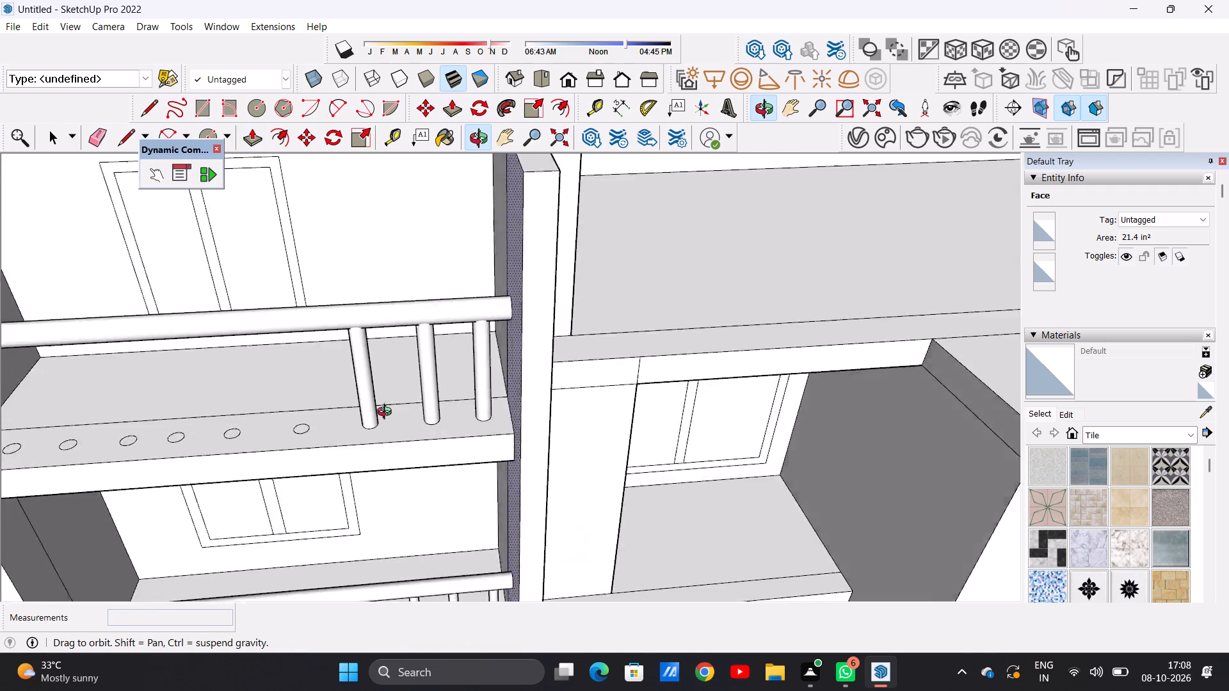
pyautogui.moveTo(387, 413); pyautogui.dragTo(285, 397, button='middle')
pyautogui.scroll(6, 280, 239)
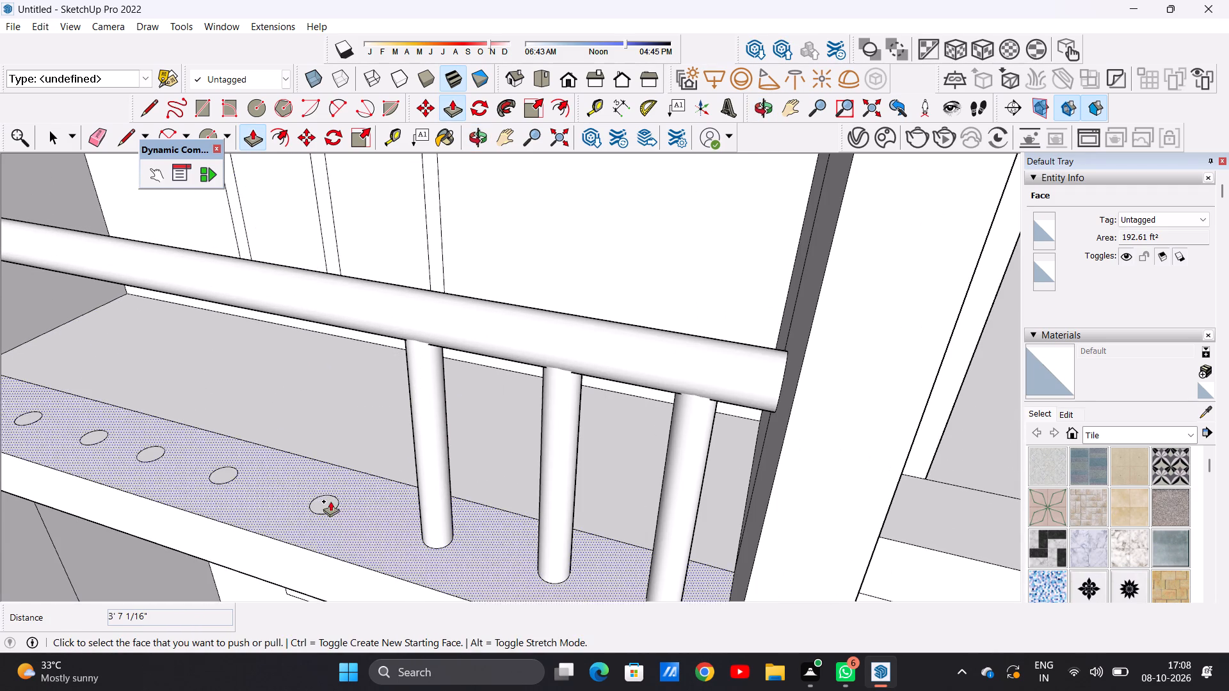
pyautogui.click(330, 501)
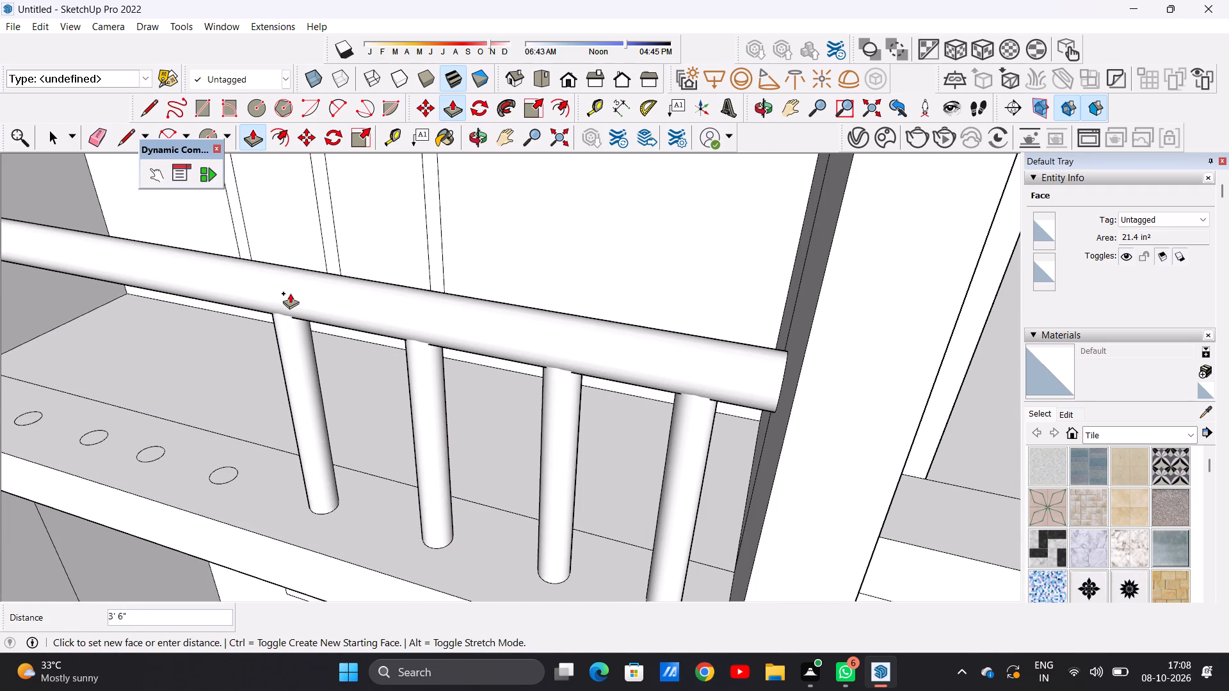
pyautogui.click(290, 289)
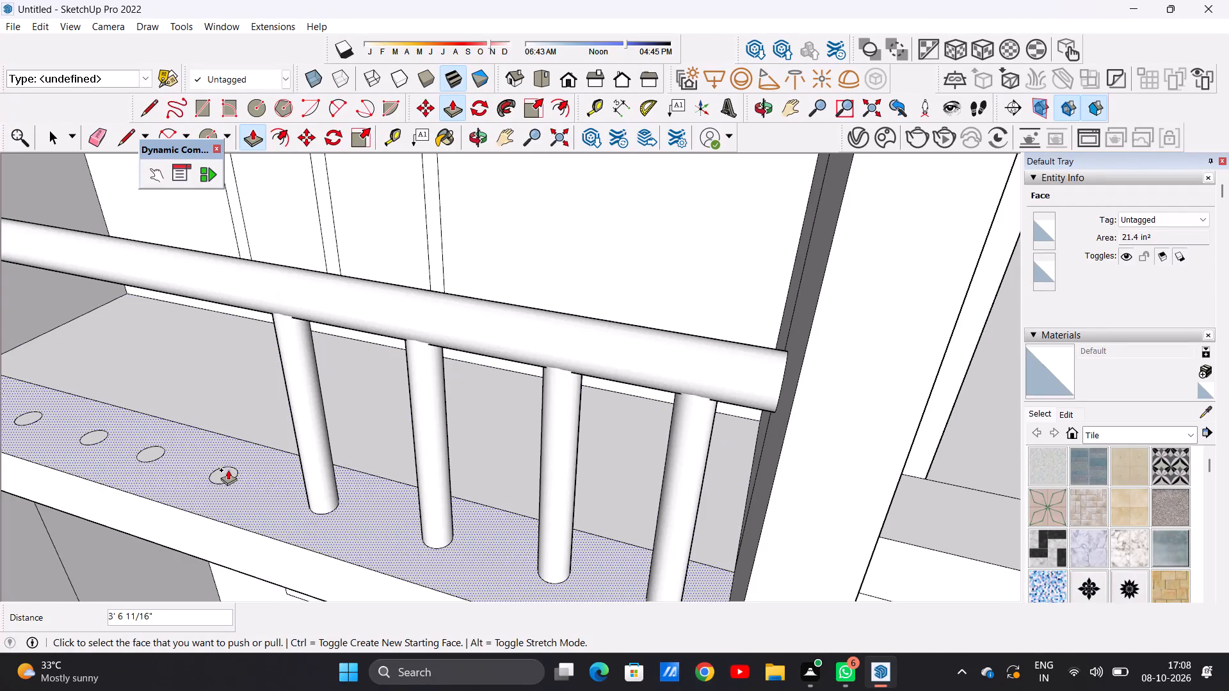
pyautogui.click(228, 471)
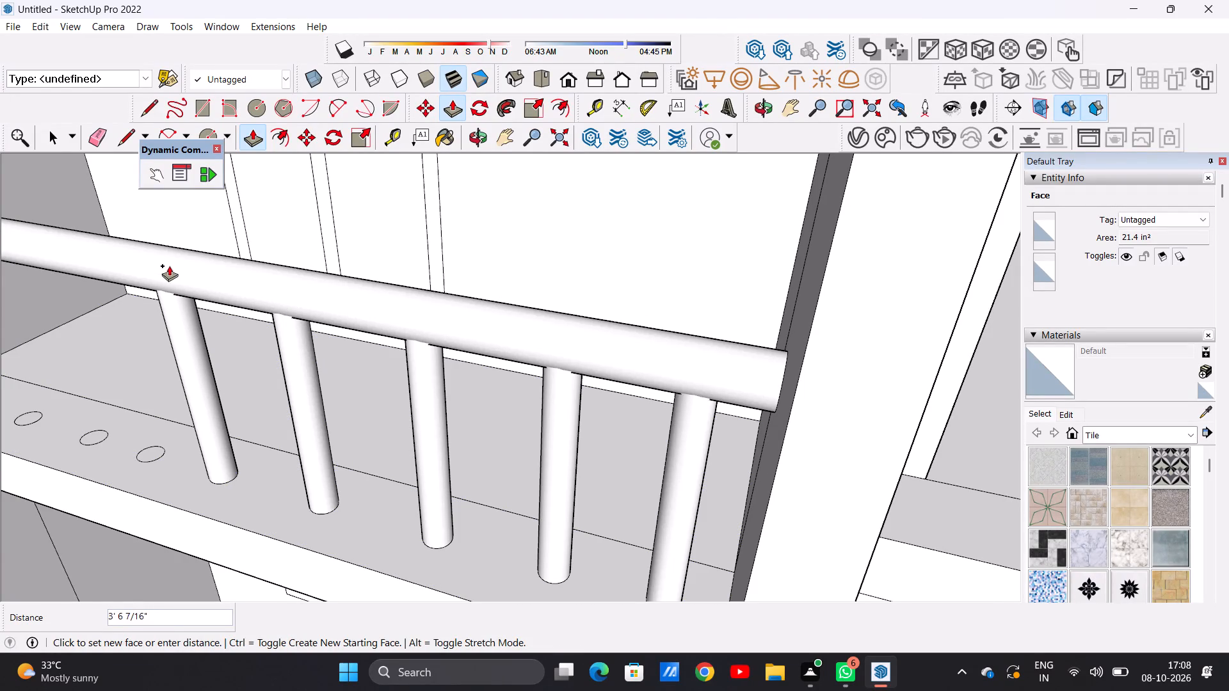
pyautogui.click(169, 262)
# Extrude the sixth circle of the row up about 3' 8 9/16" into the handrail.
pyautogui.scroll(-14, 359, 501)
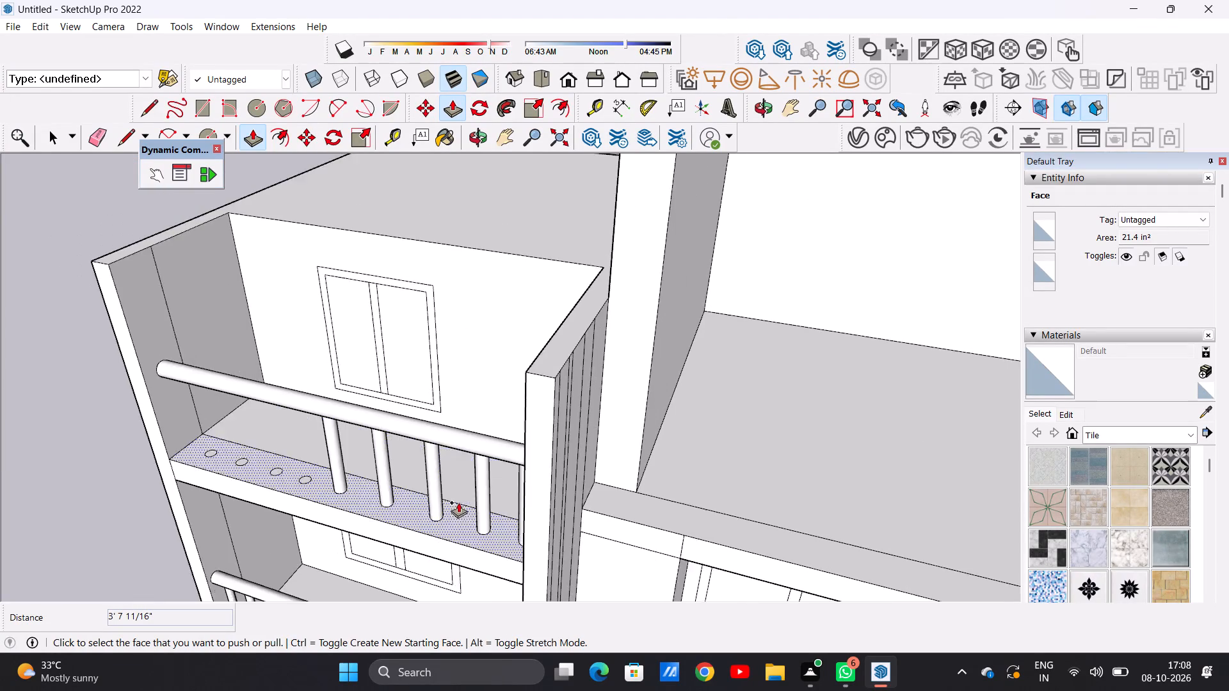
pyautogui.scroll(6, 305, 399)
pyautogui.scroll(-3, 305, 399)
pyautogui.scroll(3, 351, 443)
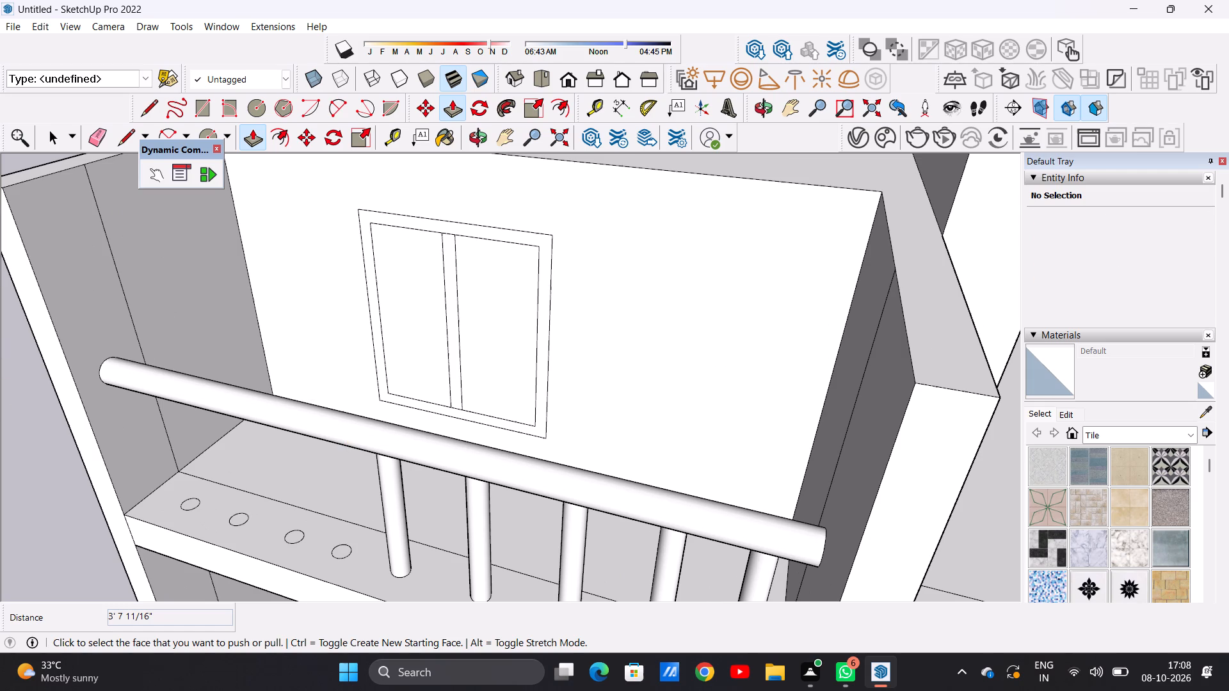
pyautogui.scroll(2, 335, 580)
pyautogui.scroll(-1, 335, 580)
pyautogui.scroll(2, 335, 580)
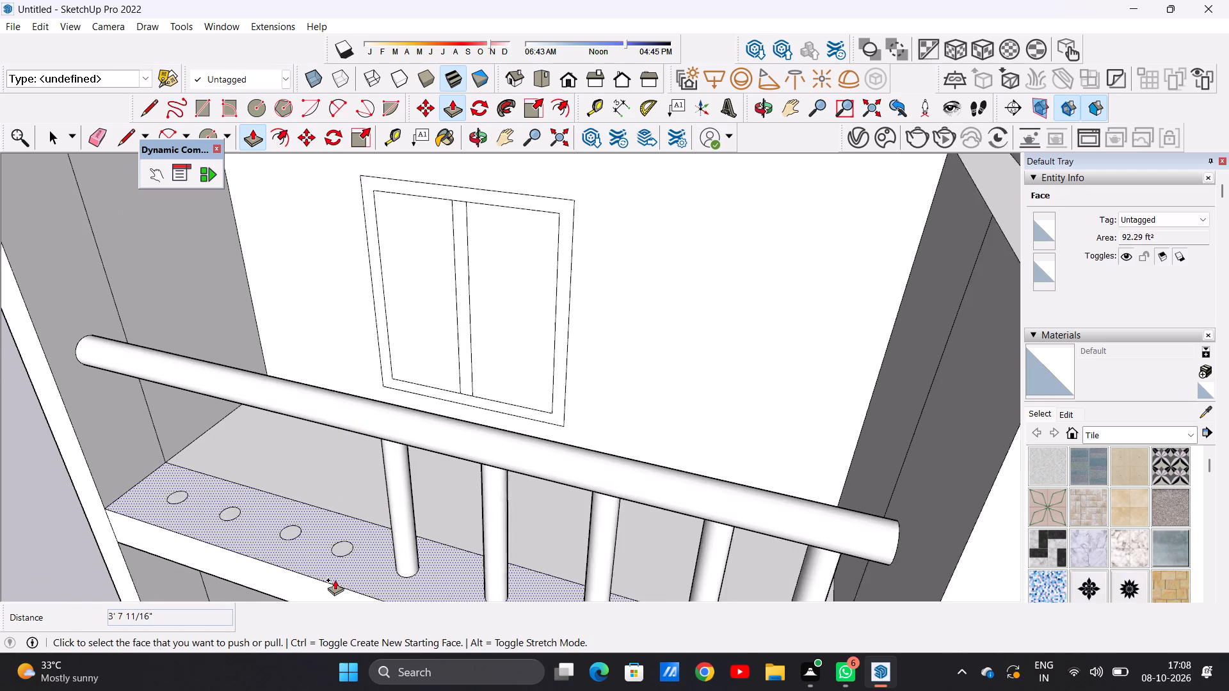
pyautogui.scroll(5, 335, 580)
pyautogui.click(344, 526)
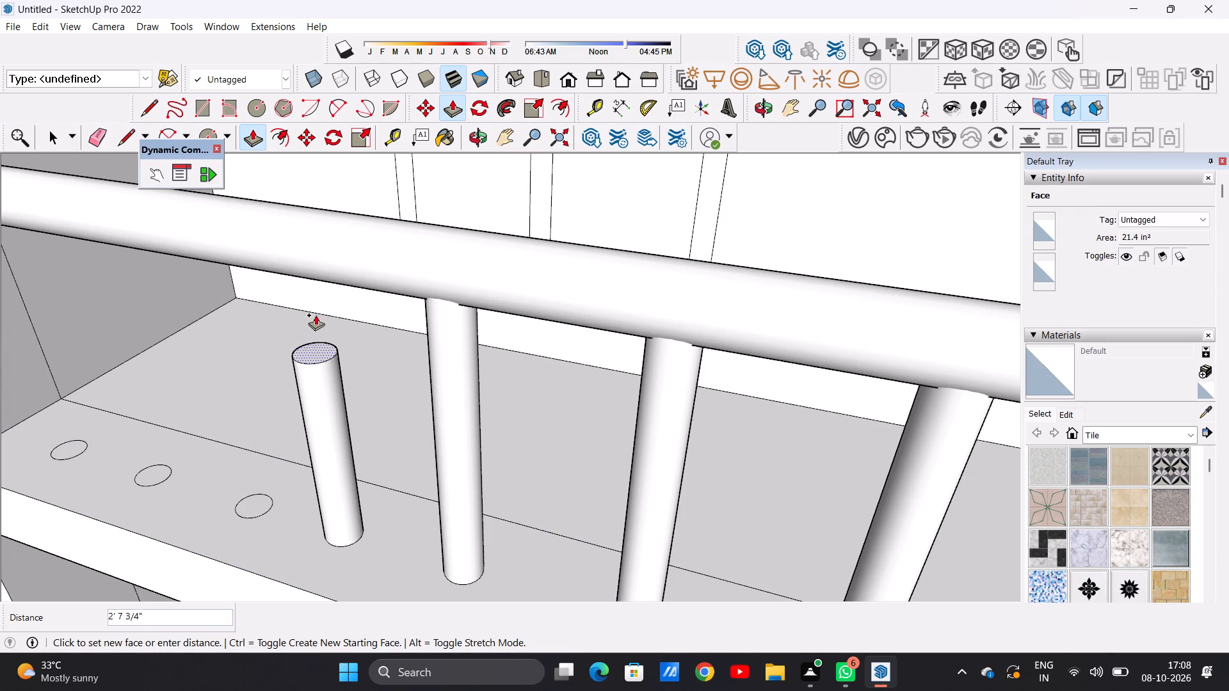
pyautogui.click(309, 239)
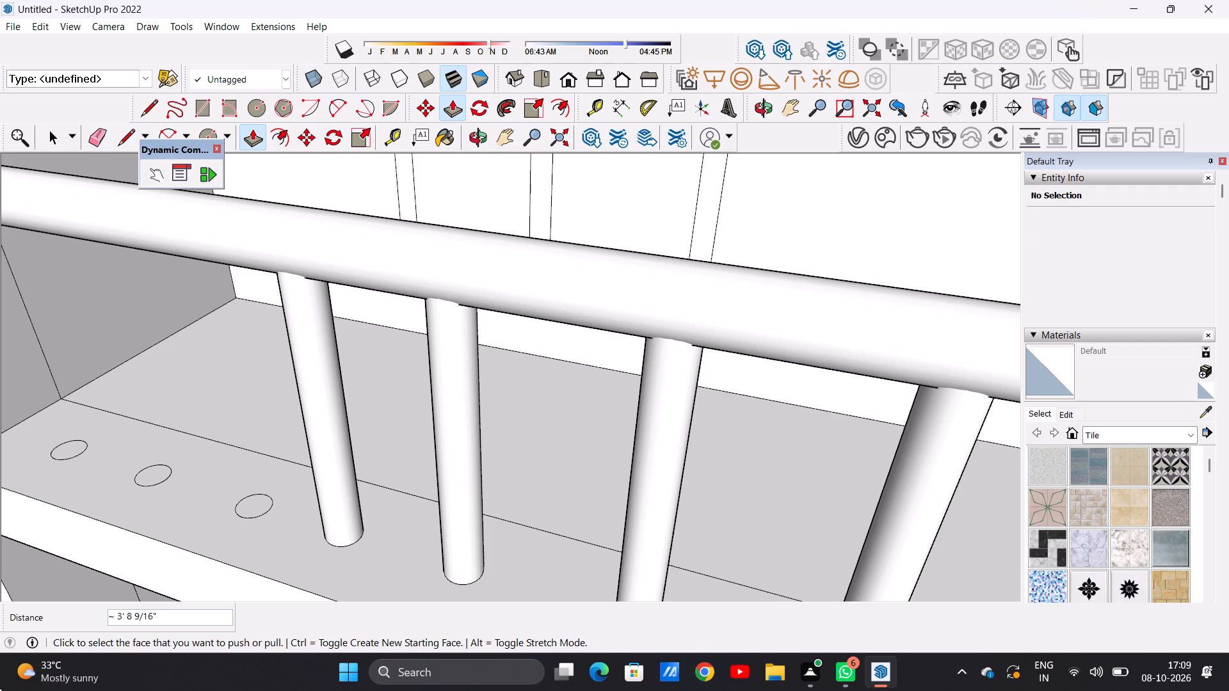
# Extrude the last three circles toward the outer side wall up into the handrail, making the end one about 3' 9 3/8" tall.
pyautogui.scroll(-14, 313, 405)
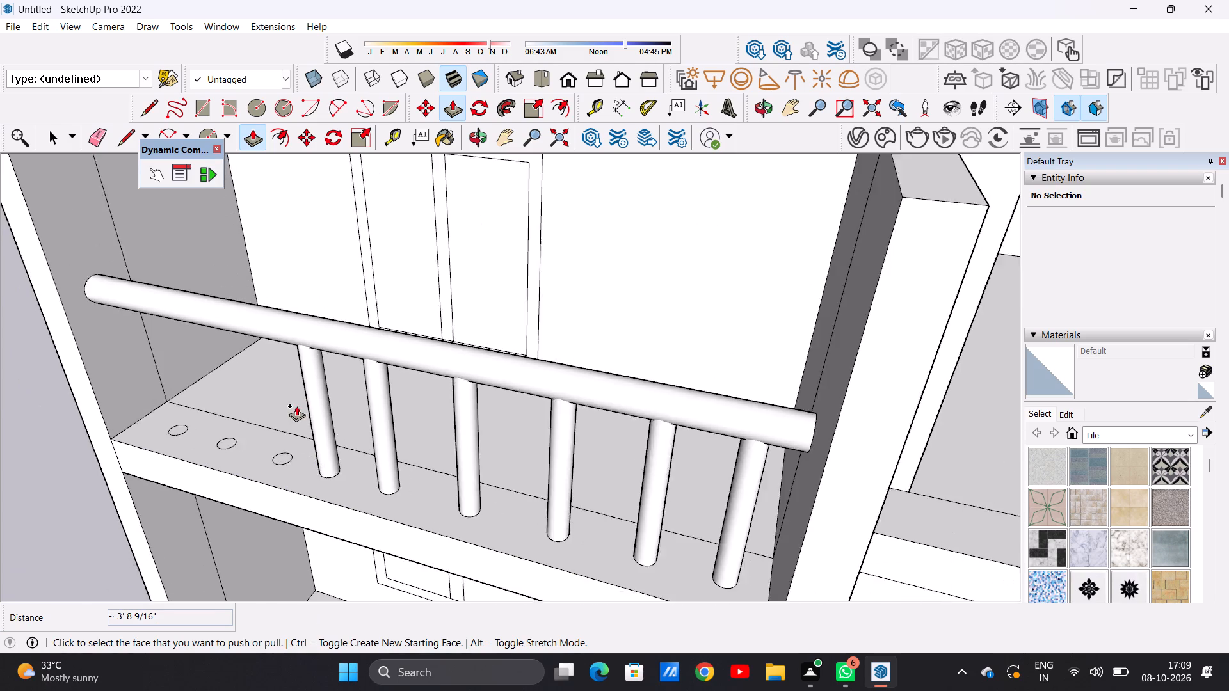
pyautogui.scroll(18, 296, 418)
pyautogui.click(309, 474)
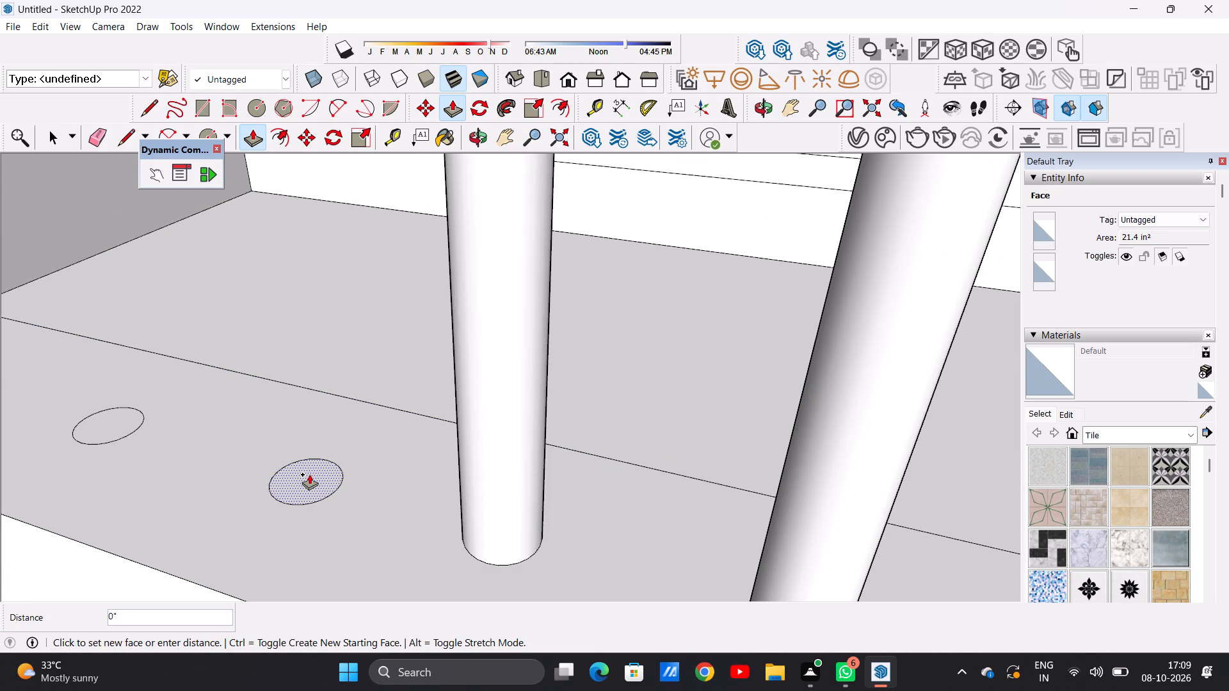
pyautogui.scroll(-20, 331, 378)
pyautogui.scroll(-5, 331, 378)
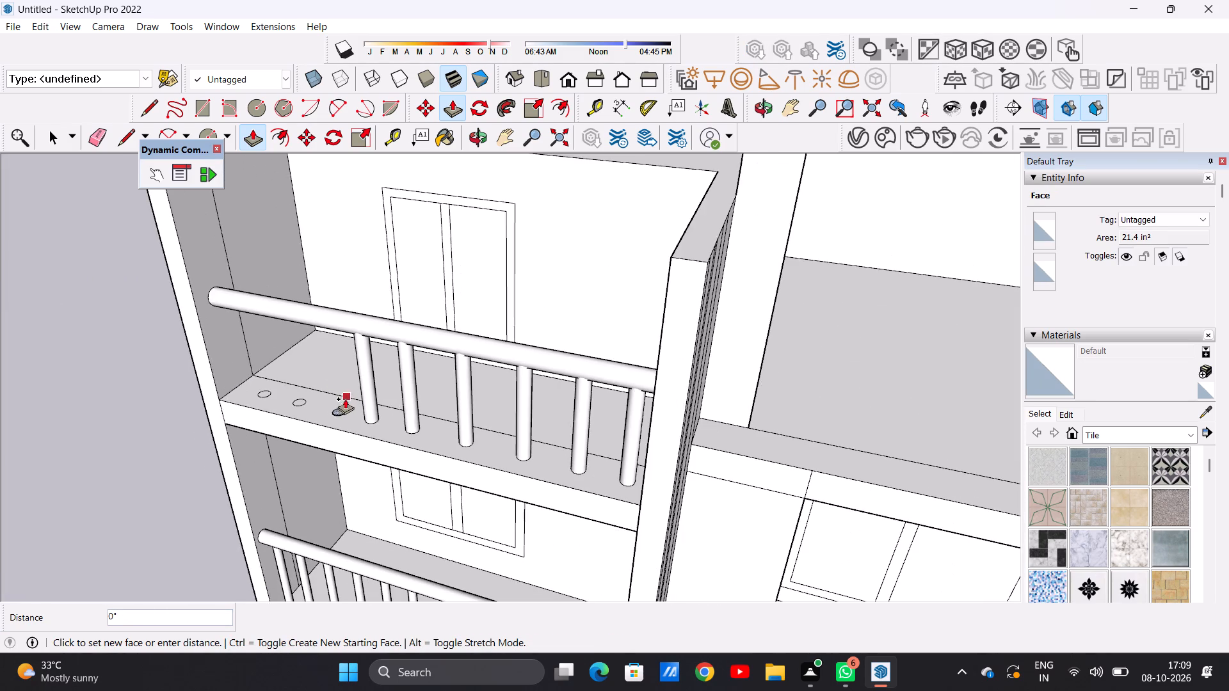
pyautogui.scroll(12, 332, 310)
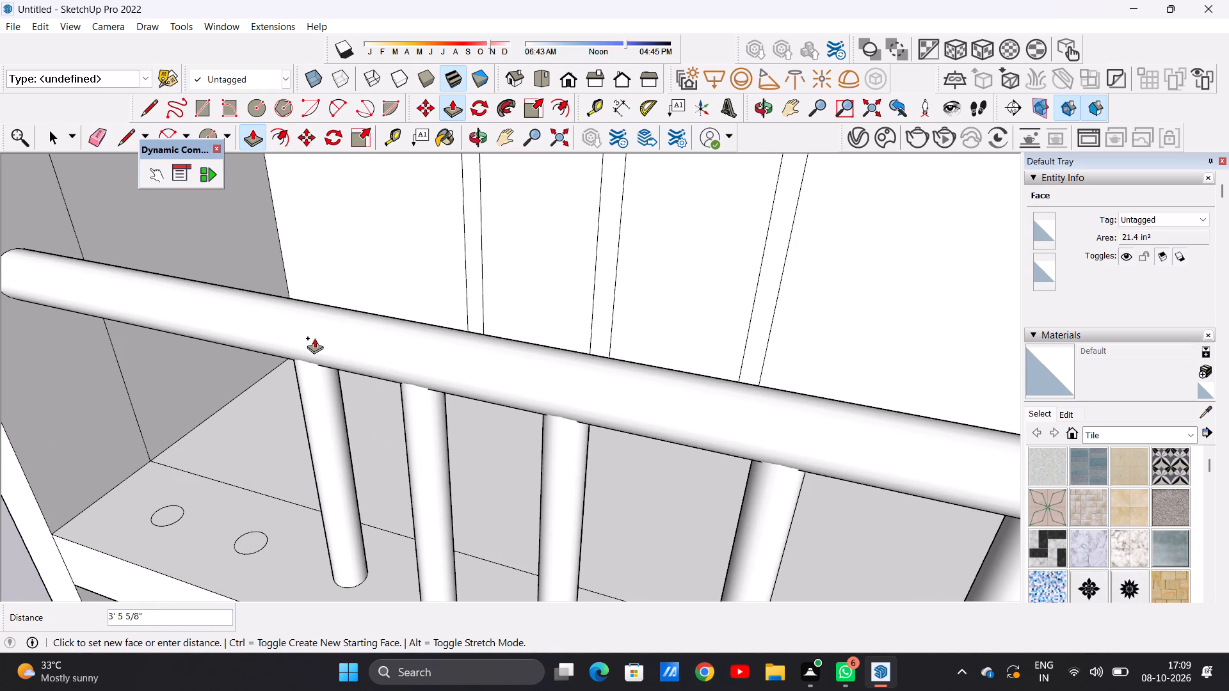
pyautogui.click(314, 338)
pyautogui.click(252, 536)
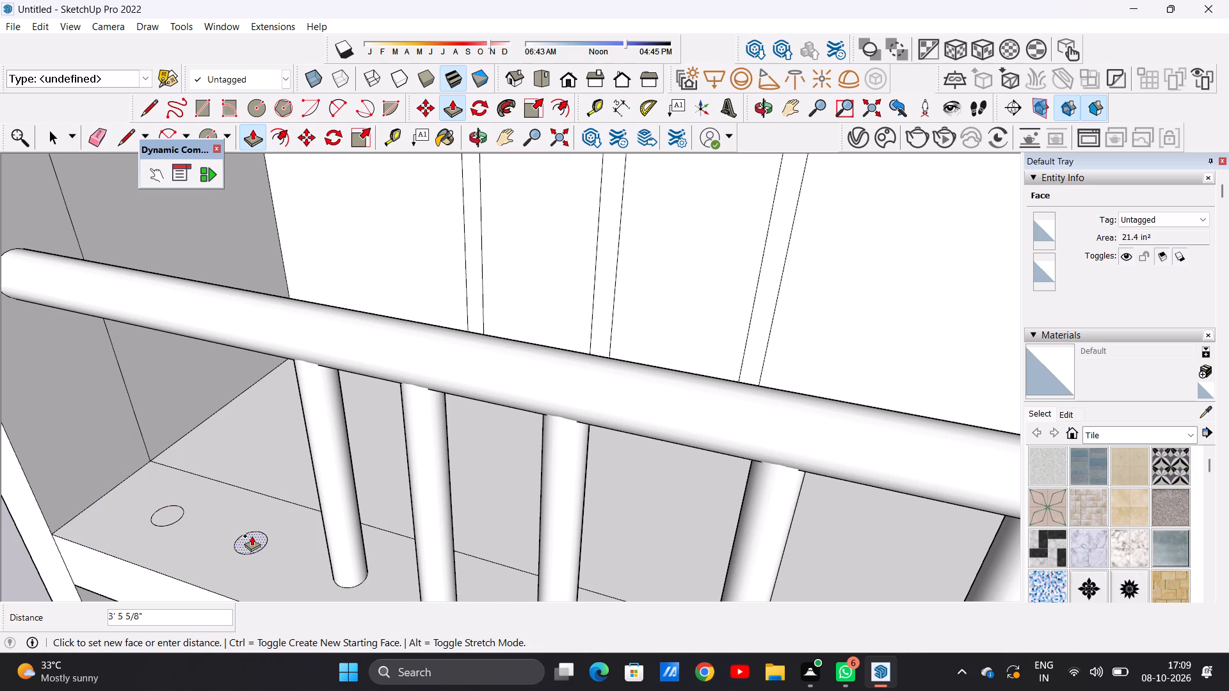
pyautogui.click(208, 313)
pyautogui.click(165, 509)
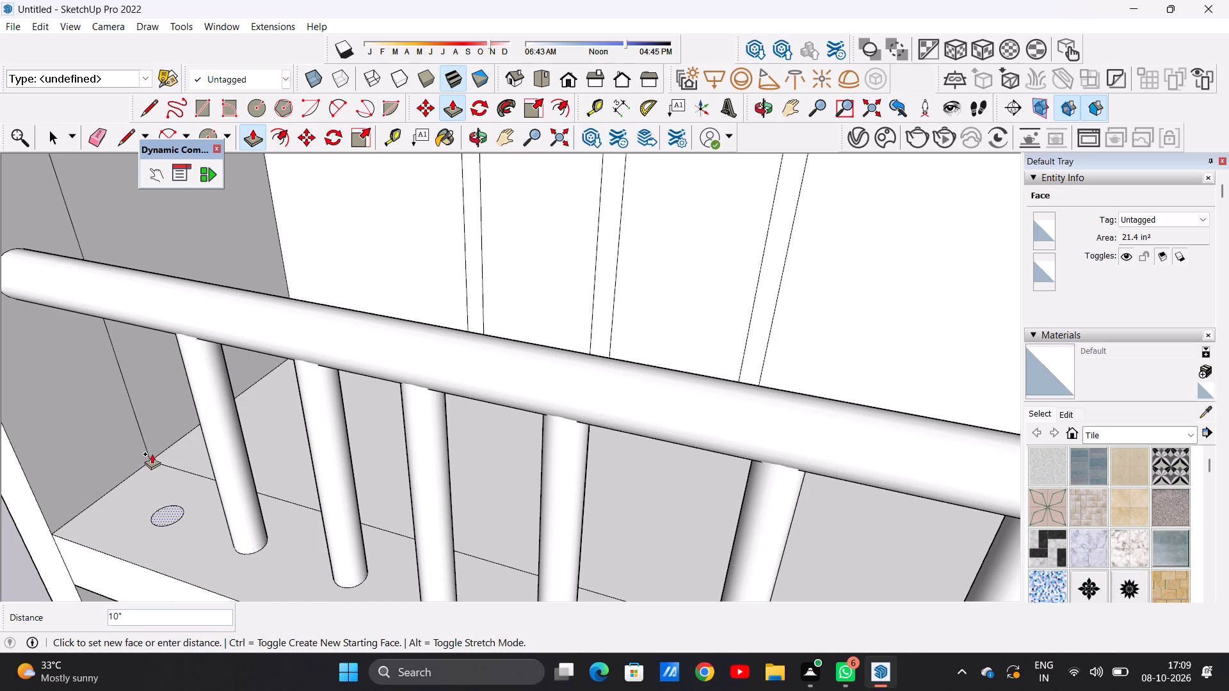
pyautogui.click(102, 283)
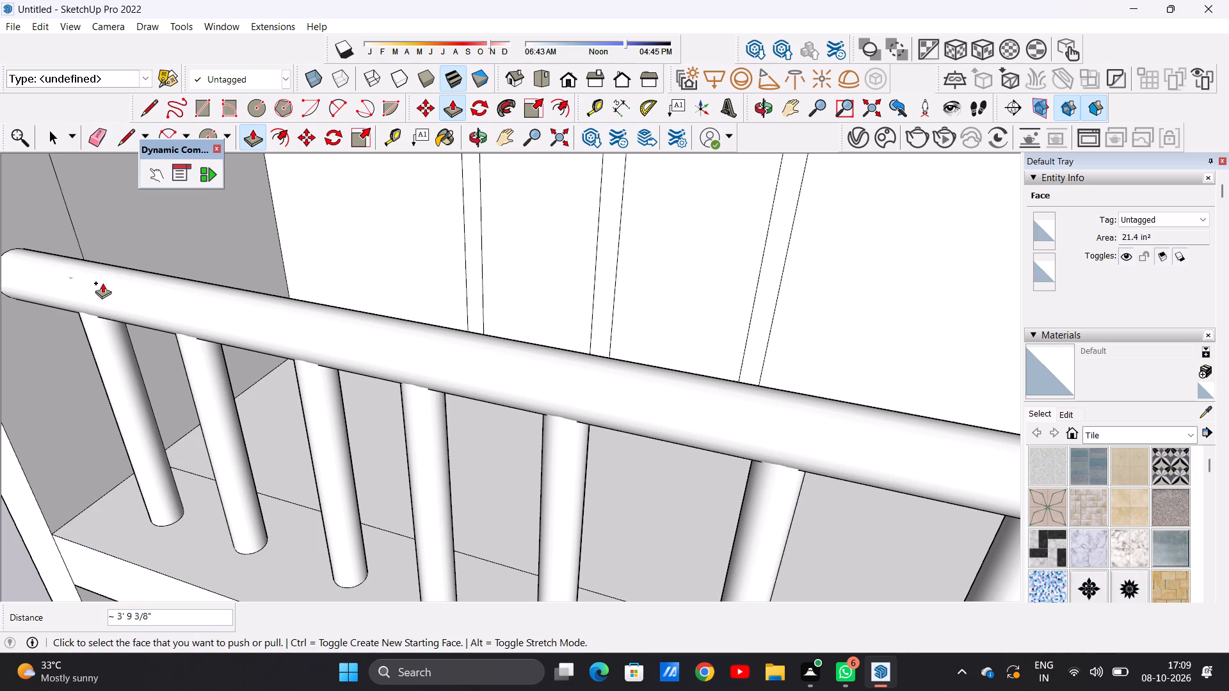
pyautogui.press('space')
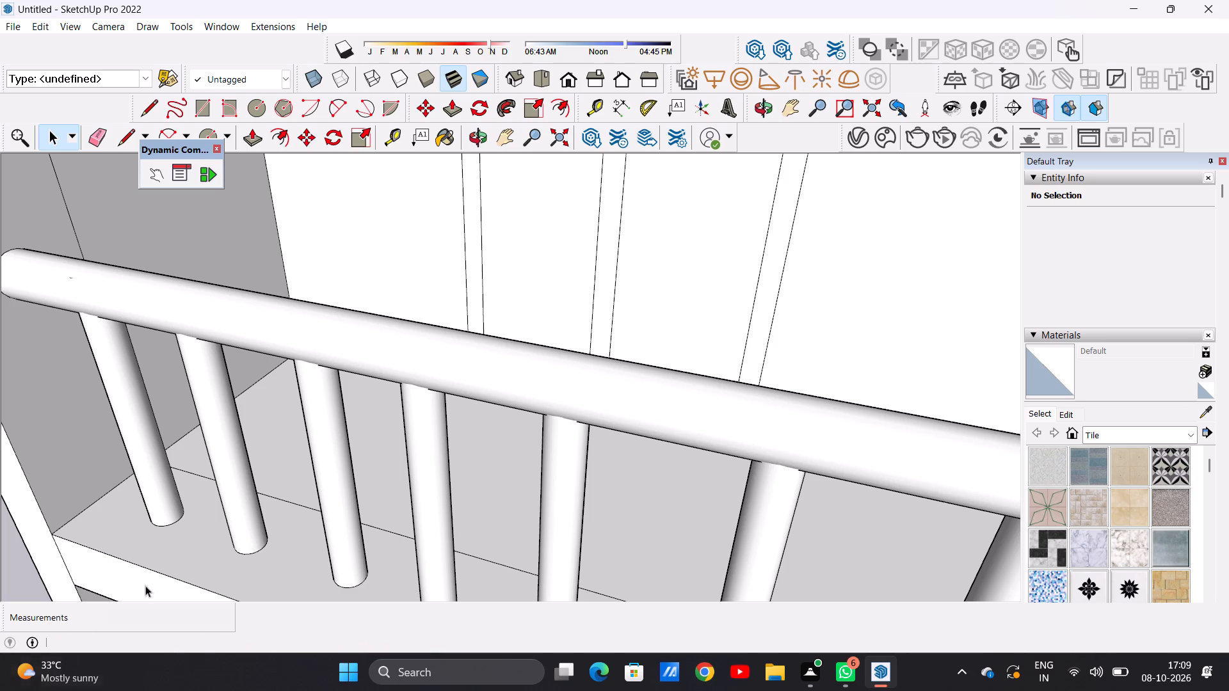
# Examine the terrace railing, the block's roof and the window behind from above and from the front.
pyautogui.scroll(1, 344, 478)
pyautogui.scroll(-20, 365, 481)
pyautogui.scroll(-6, 365, 481)
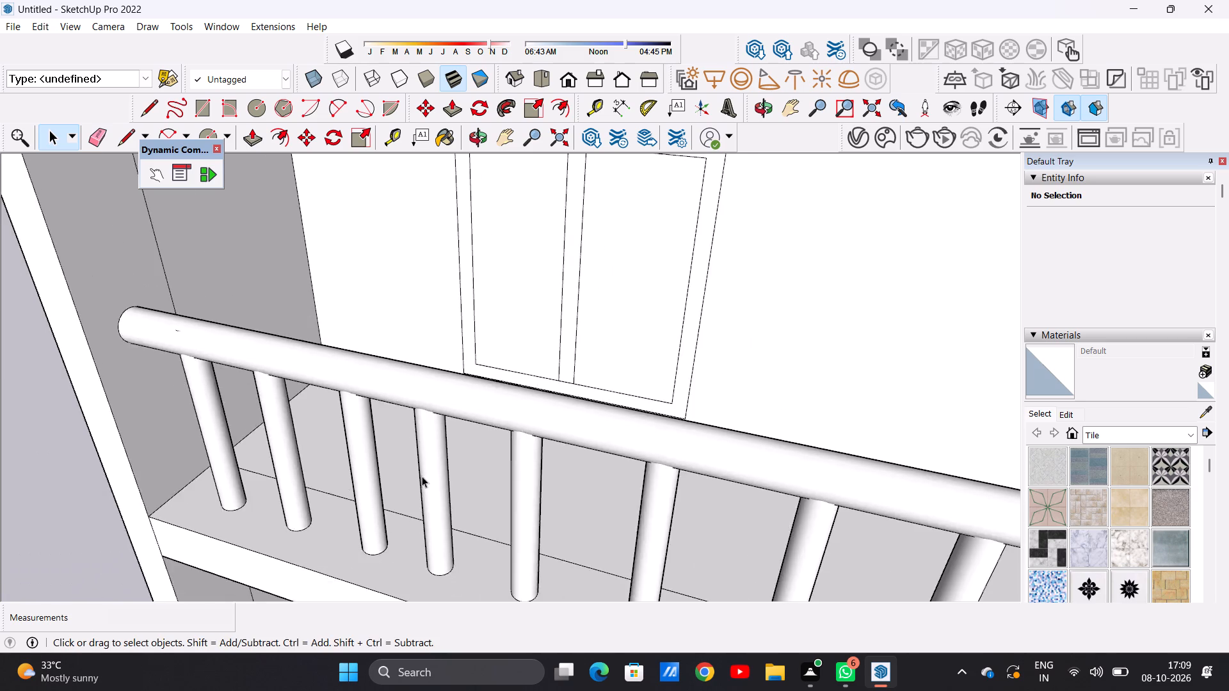
pyautogui.scroll(-20, 422, 476)
pyautogui.scroll(-11, 422, 476)
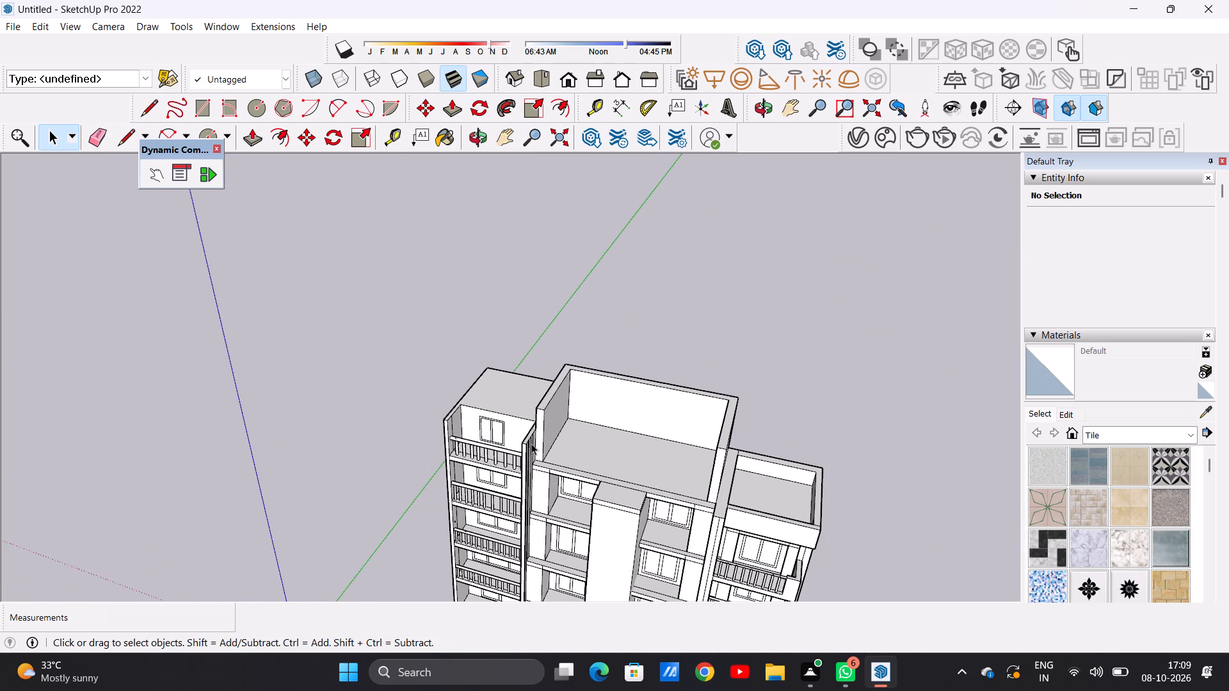
pyautogui.moveTo(518, 470); pyautogui.dragTo(625, 283, button='middle')
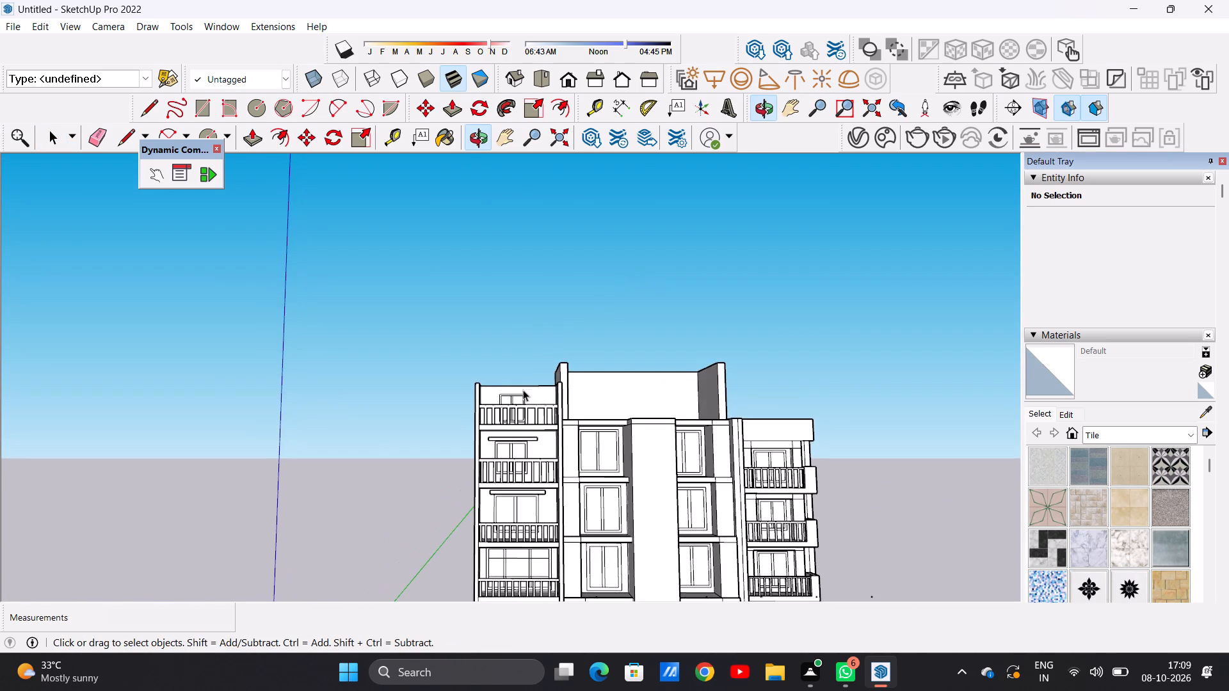
pyautogui.scroll(12, 523, 390)
pyautogui.moveTo(516, 395); pyautogui.dragTo(475, 549, button='middle')
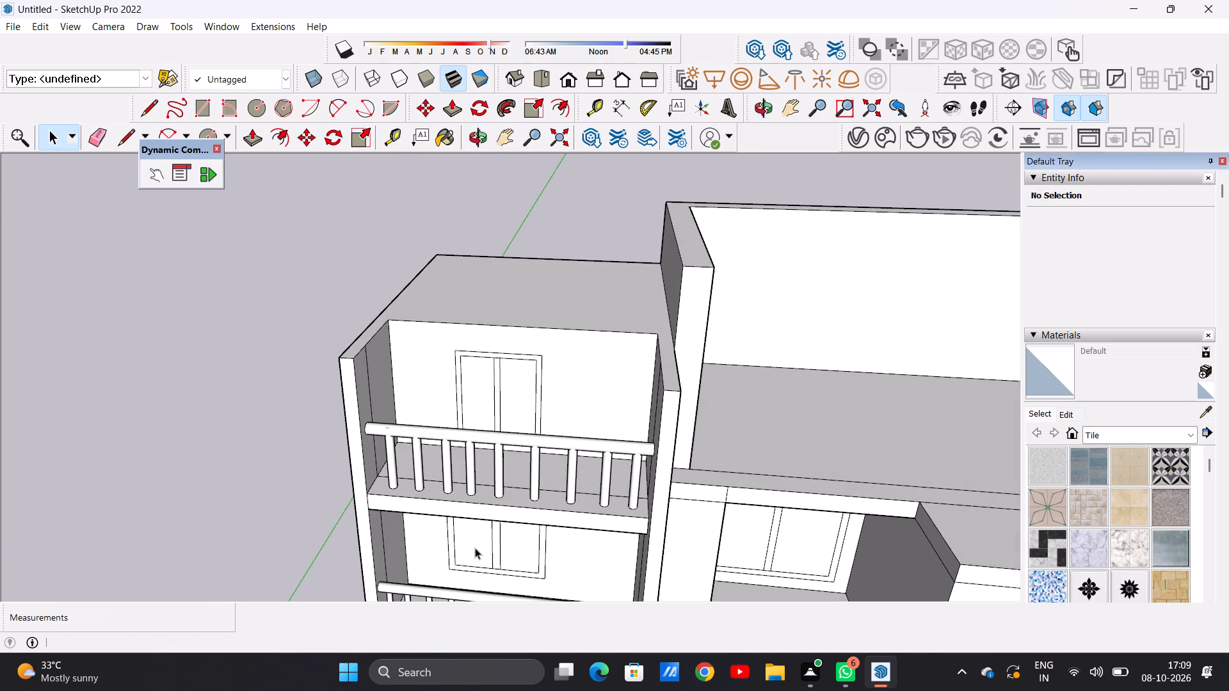
pyautogui.scroll(4, 539, 317)
pyautogui.moveTo(542, 326); pyautogui.dragTo(545, 436, button='middle')
pyautogui.scroll(2, 603, 290)
pyautogui.scroll(-6, 603, 290)
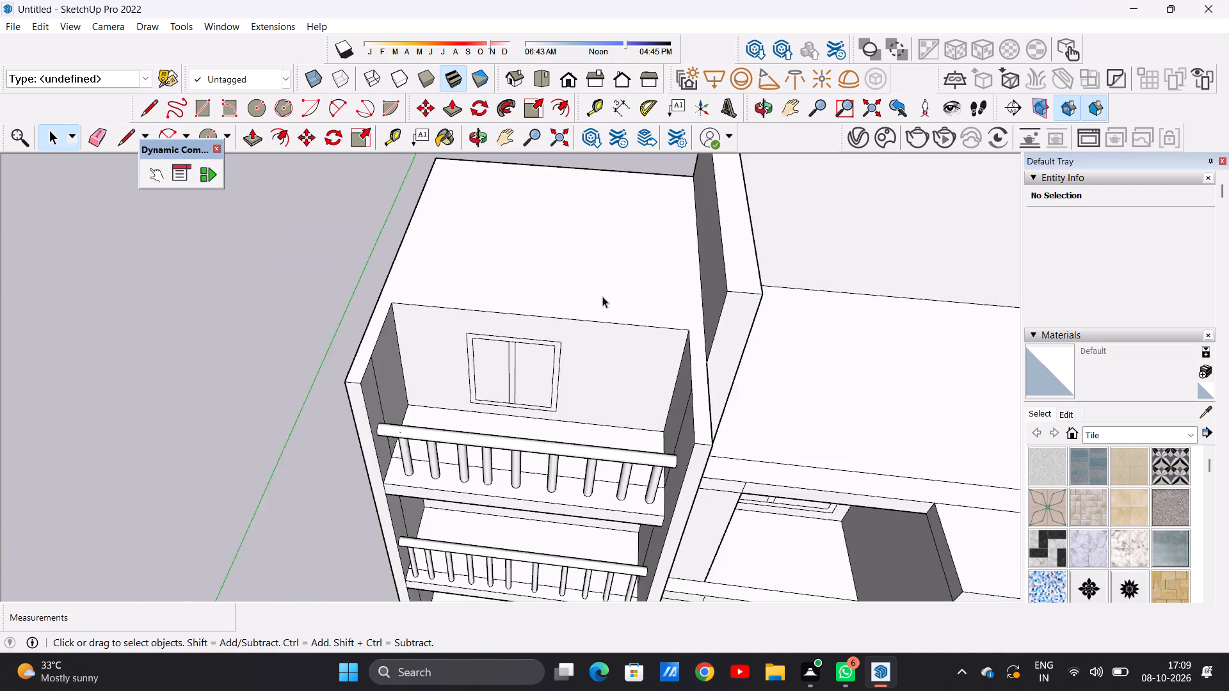
pyautogui.scroll(-10, 602, 296)
pyautogui.scroll(5, 631, 270)
pyautogui.scroll(1, 535, 373)
pyautogui.moveTo(535, 373); pyautogui.dragTo(540, 235, button='middle')
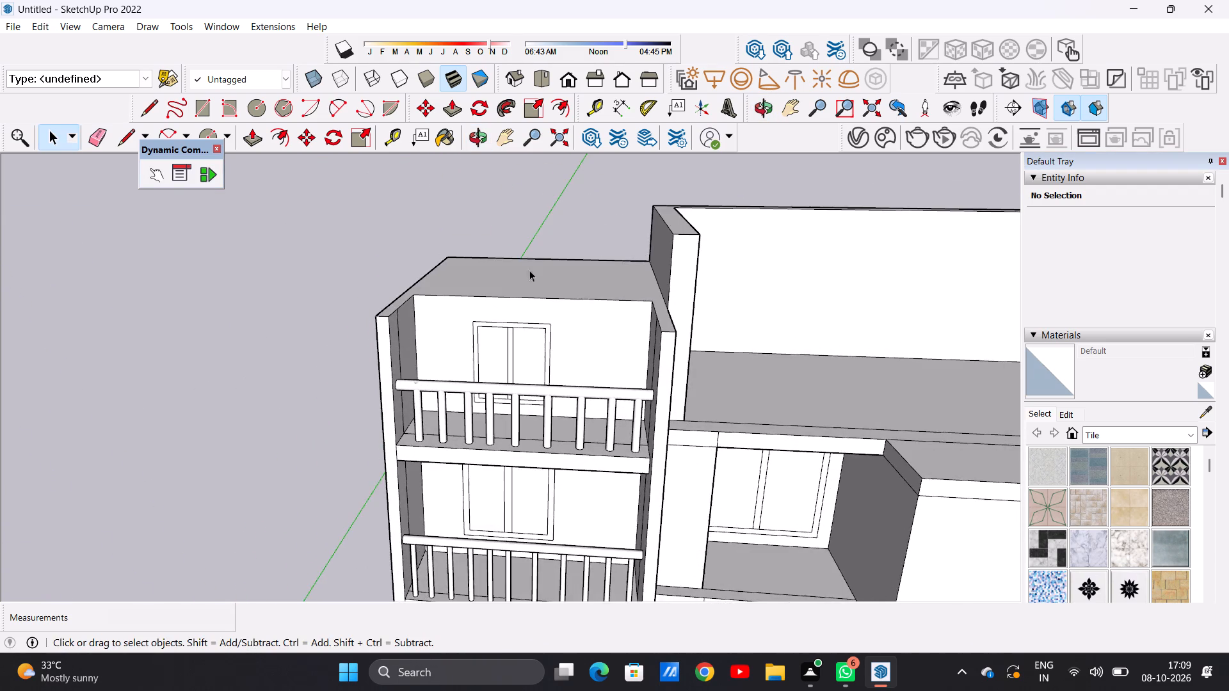
pyautogui.scroll(5, 533, 307)
pyautogui.moveTo(522, 344); pyautogui.dragTo(547, 312, button='middle')
pyautogui.scroll(3, 547, 312)
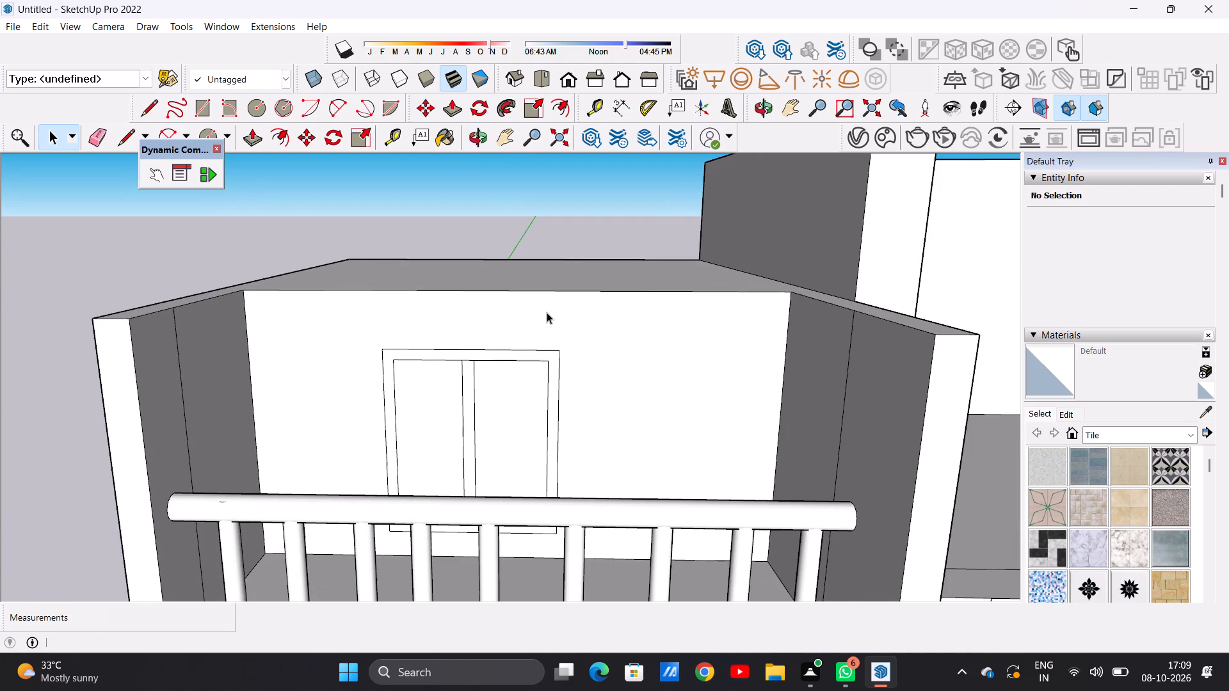
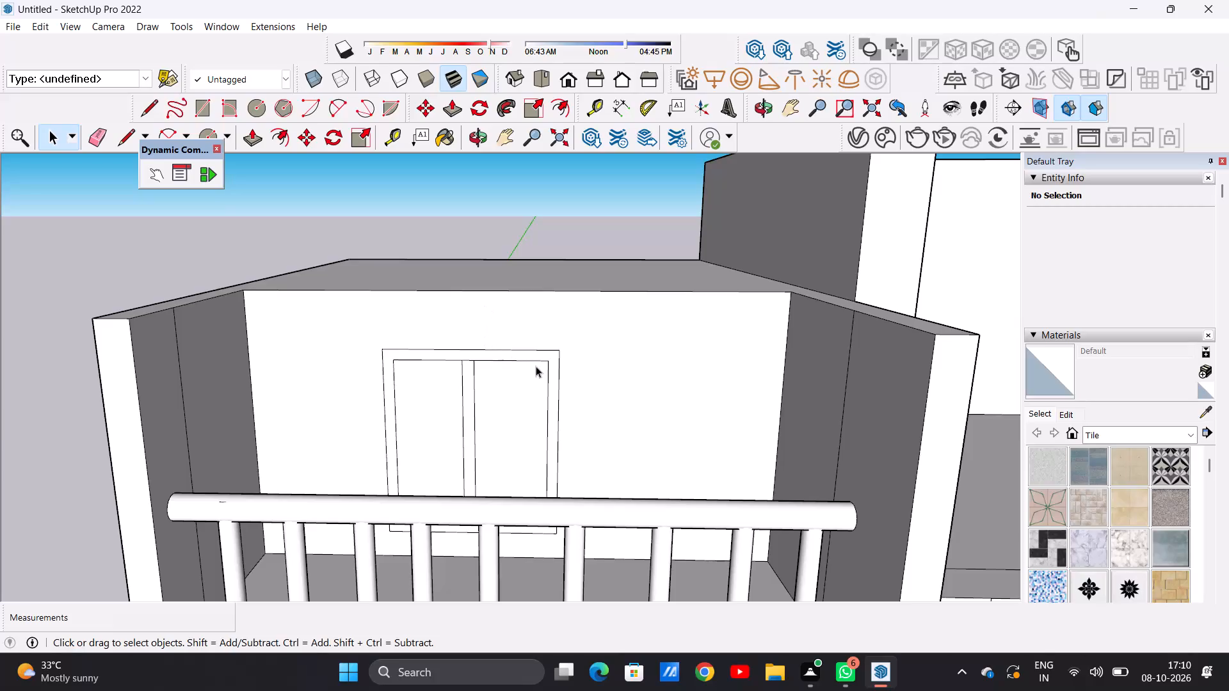
# Draw a thin rectangle about 6' 5 1/2" by 4 15/16" just above the window on the upper balcony's back wall.
pyautogui.scroll(6, 540, 387)
pyautogui.scroll(3, 444, 386)
pyautogui.scroll(2, 498, 381)
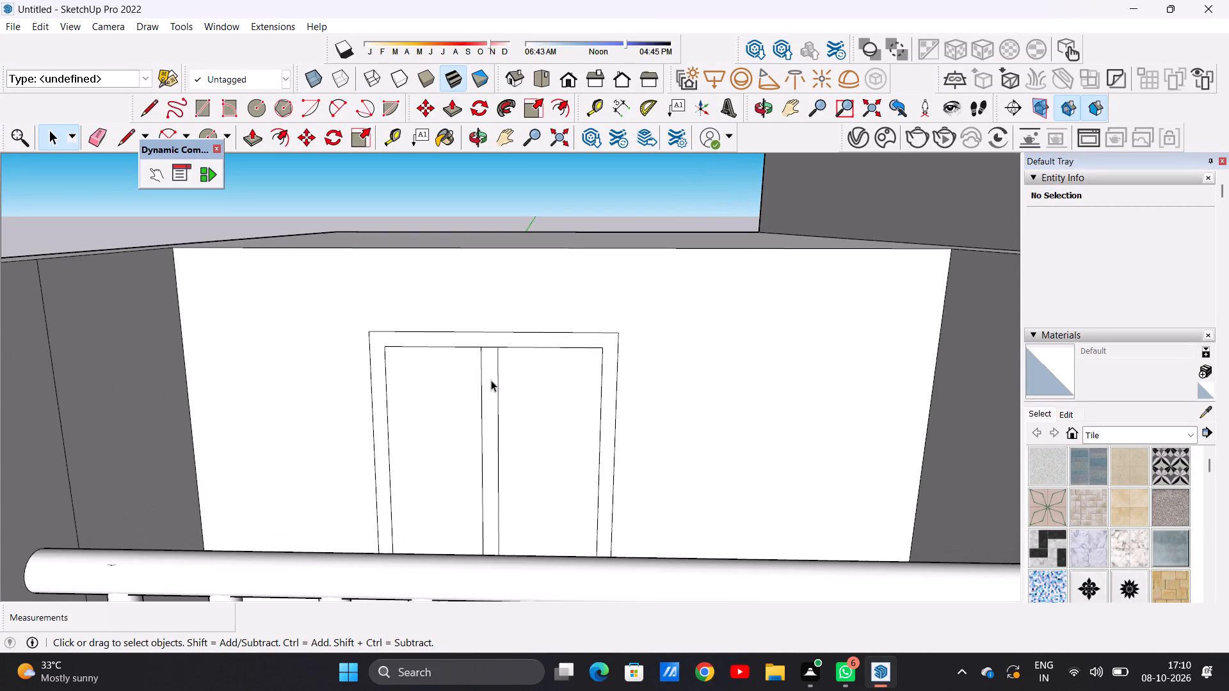
pyautogui.press('r')
pyautogui.click(335, 327)
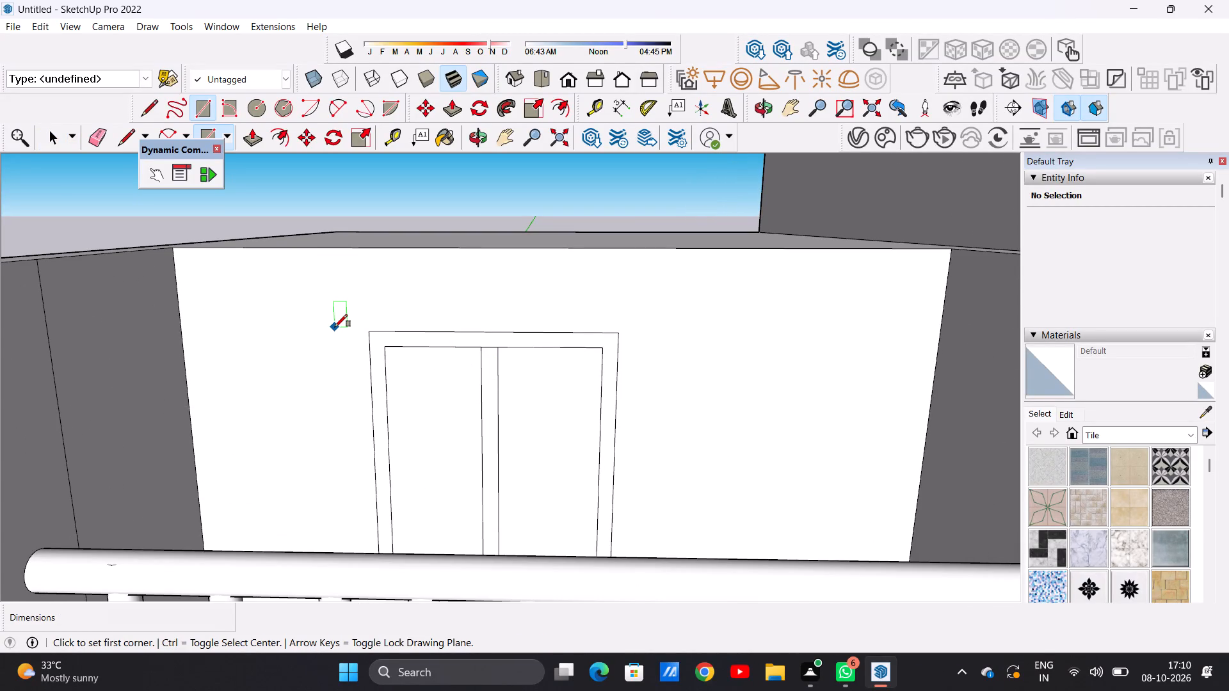
pyautogui.click(661, 329)
pyautogui.click(660, 308)
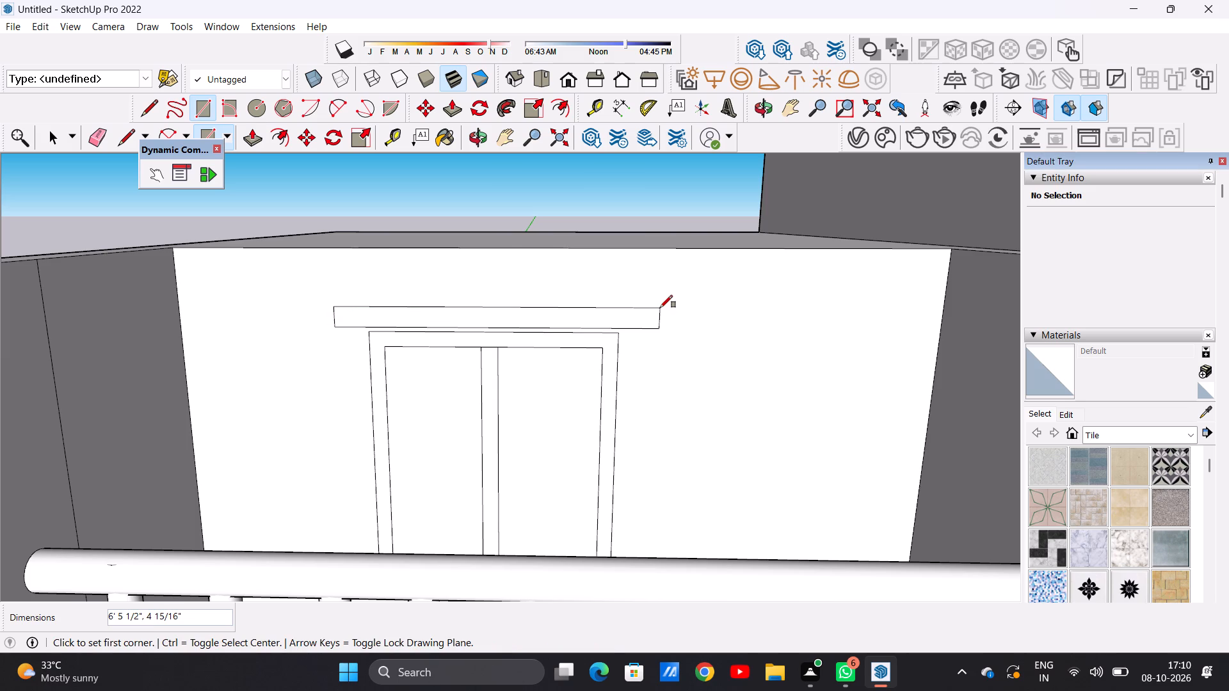
pyautogui.press('space')
# Push/Pull the thin rectangle above the window outward about 7 3/16" to form a projecting ledge.
pyautogui.press('p')
pyautogui.moveTo(695, 317); pyautogui.dragTo(552, 338, button='middle')
pyautogui.scroll(6, 679, 330)
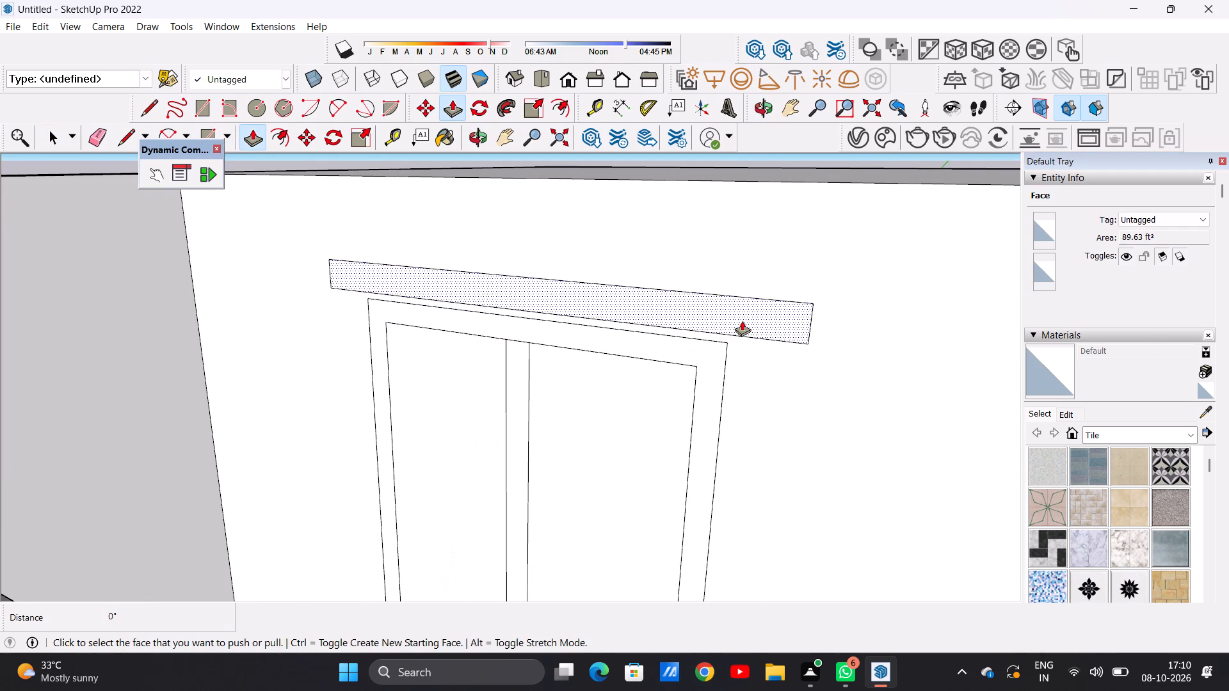
pyautogui.click(742, 321)
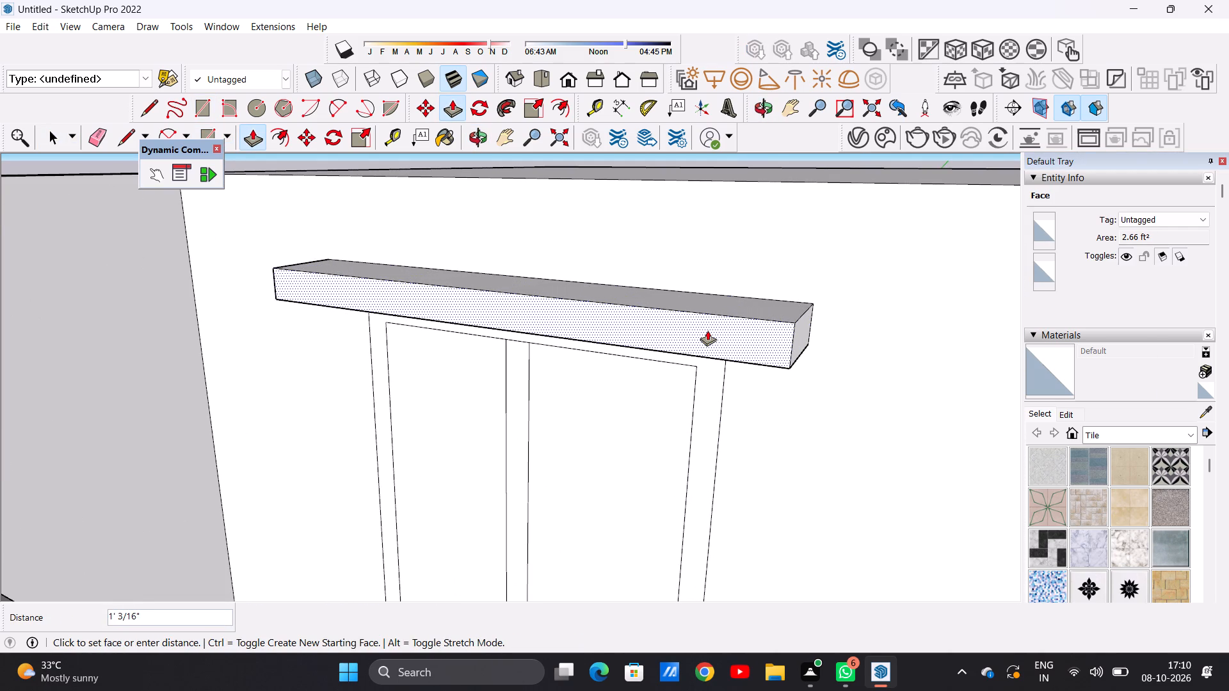
pyautogui.click(719, 322)
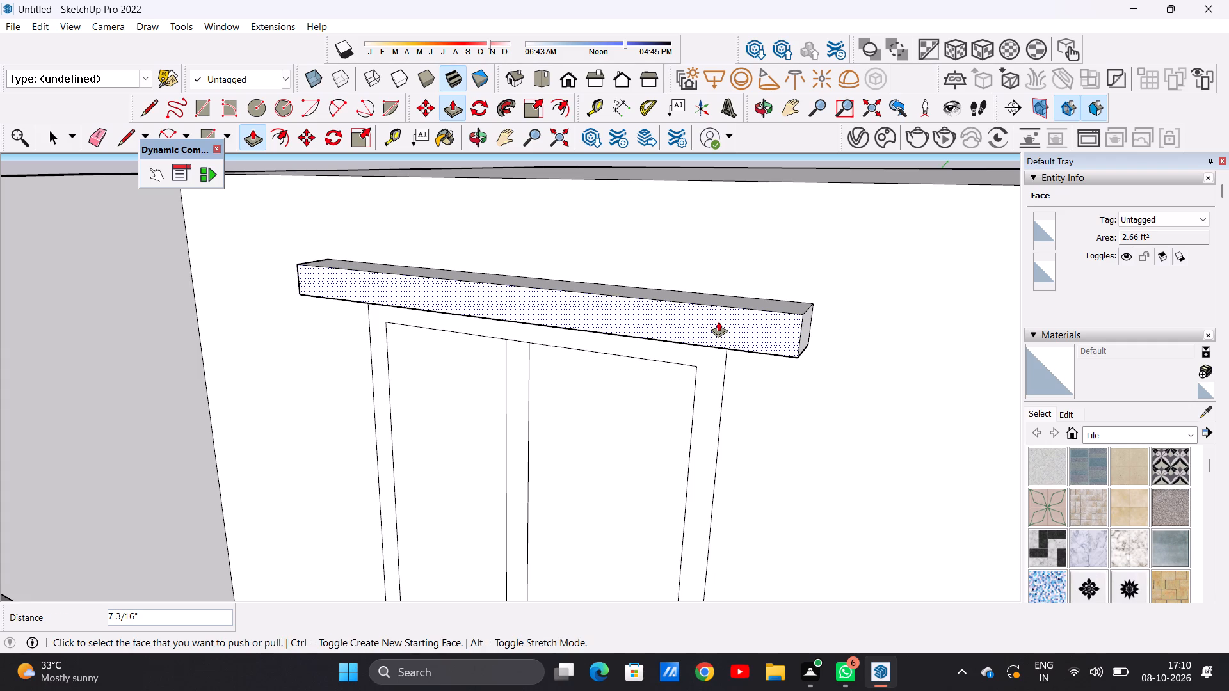
pyautogui.press('space')
# Begin a Push/Pull on the top roof face above the upper balcony.
pyautogui.scroll(-18, 757, 362)
pyautogui.scroll(1, 677, 326)
pyautogui.moveTo(678, 328); pyautogui.dragTo(787, 390, button='middle')
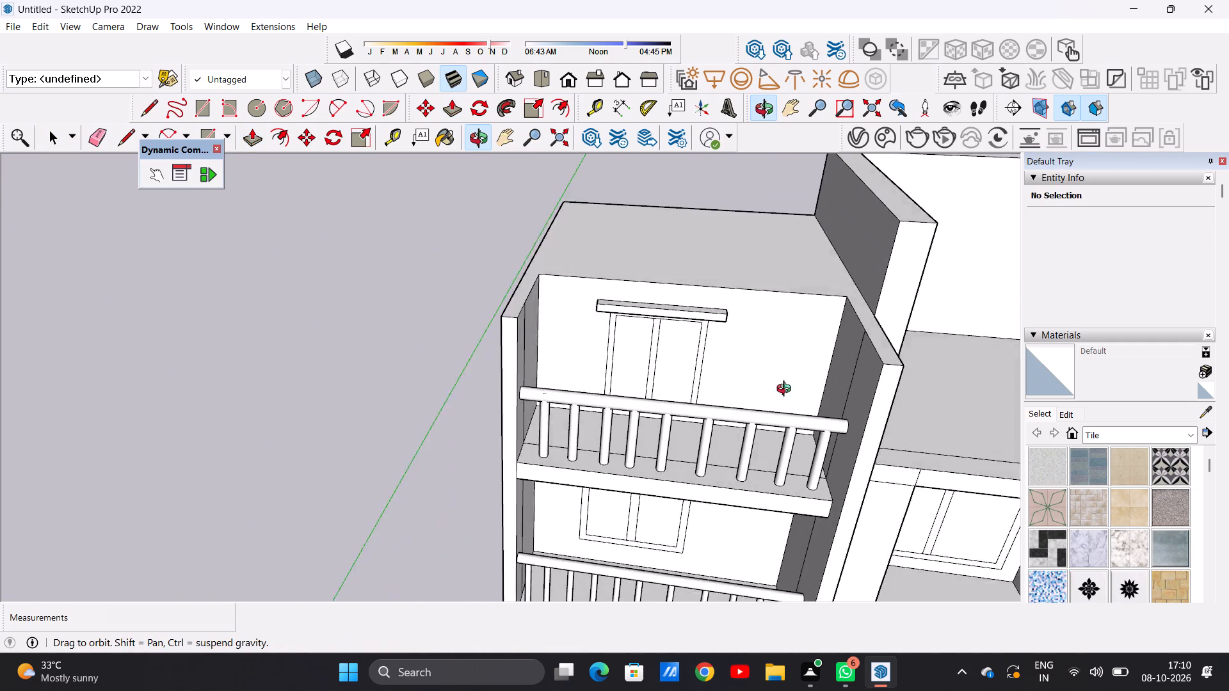
pyautogui.moveTo(787, 390); pyautogui.dragTo(801, 388, button='middle')
pyautogui.scroll(5, 783, 231)
pyautogui.scroll(-6, 712, 246)
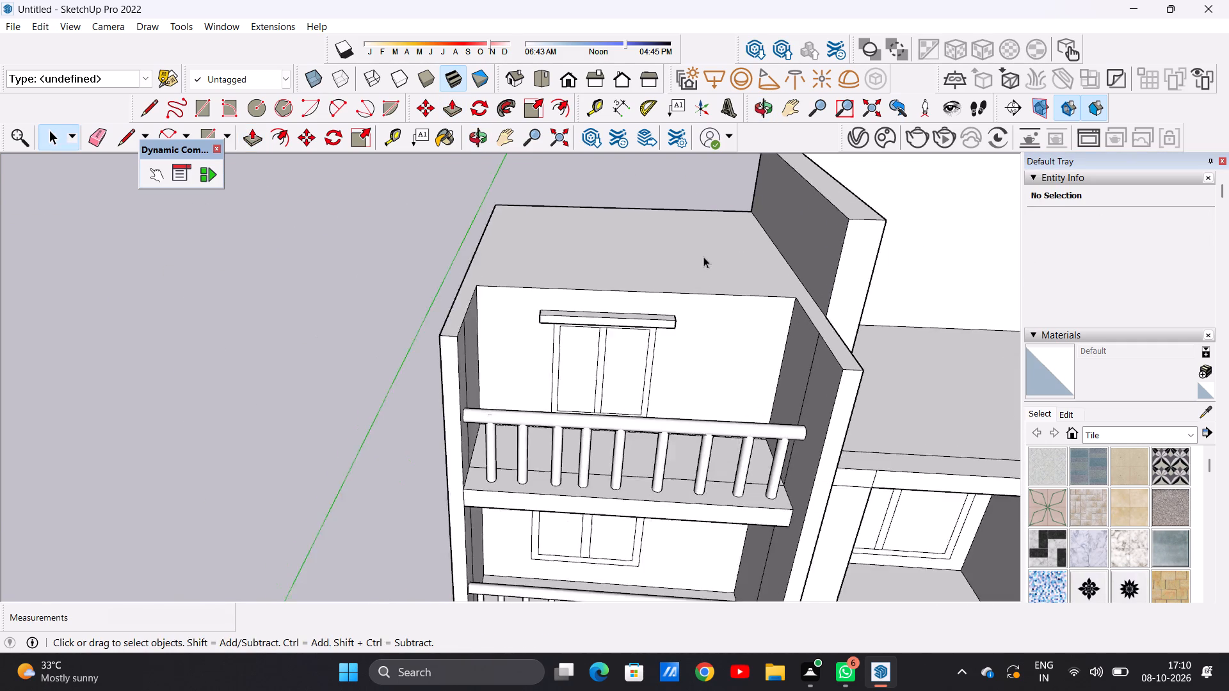
pyautogui.scroll(-5, 703, 257)
pyautogui.moveTo(709, 292); pyautogui.dragTo(689, 398, button='middle')
pyautogui.scroll(6, 723, 302)
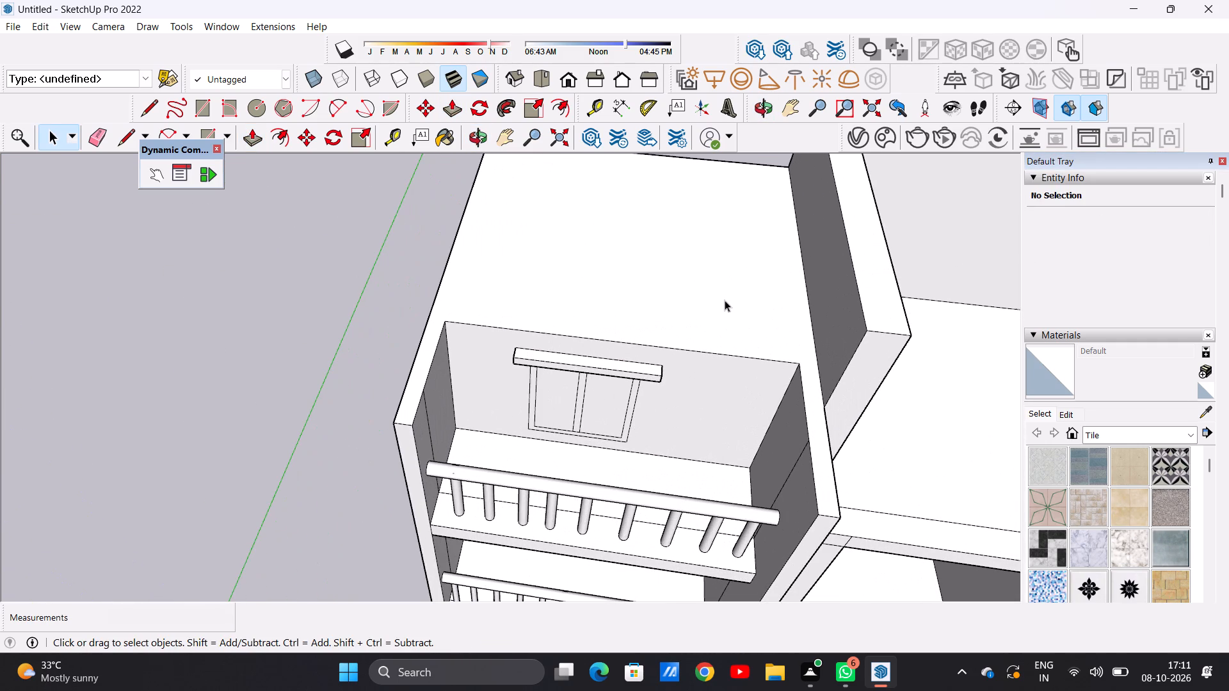
pyautogui.press('p')
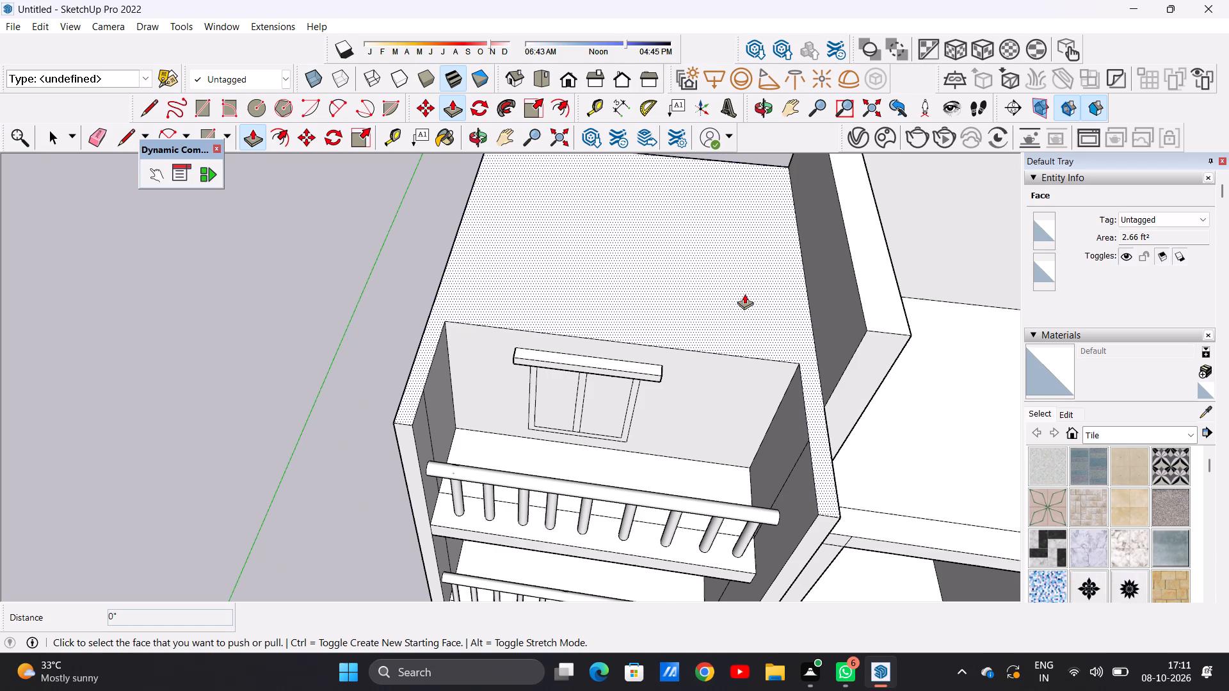
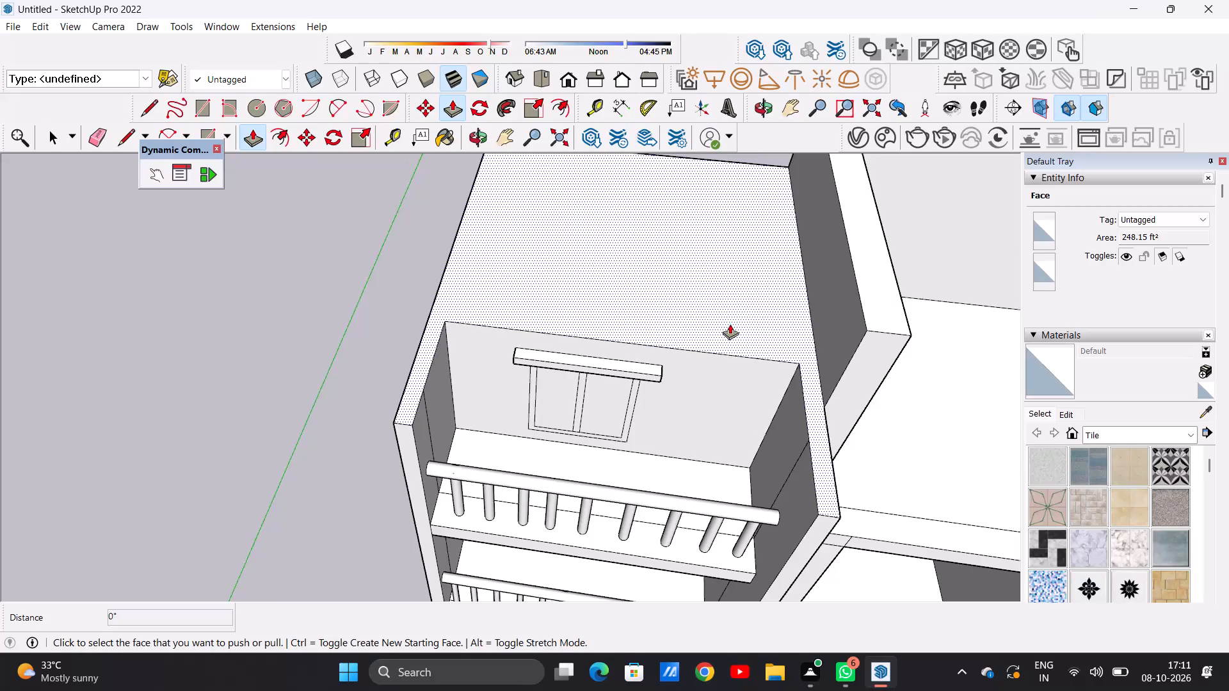
# Draw two short lines continuing the back wall's top edge across both side-wall tops, the one on the inner wall about 9" long.
pyautogui.scroll(2, 757, 316)
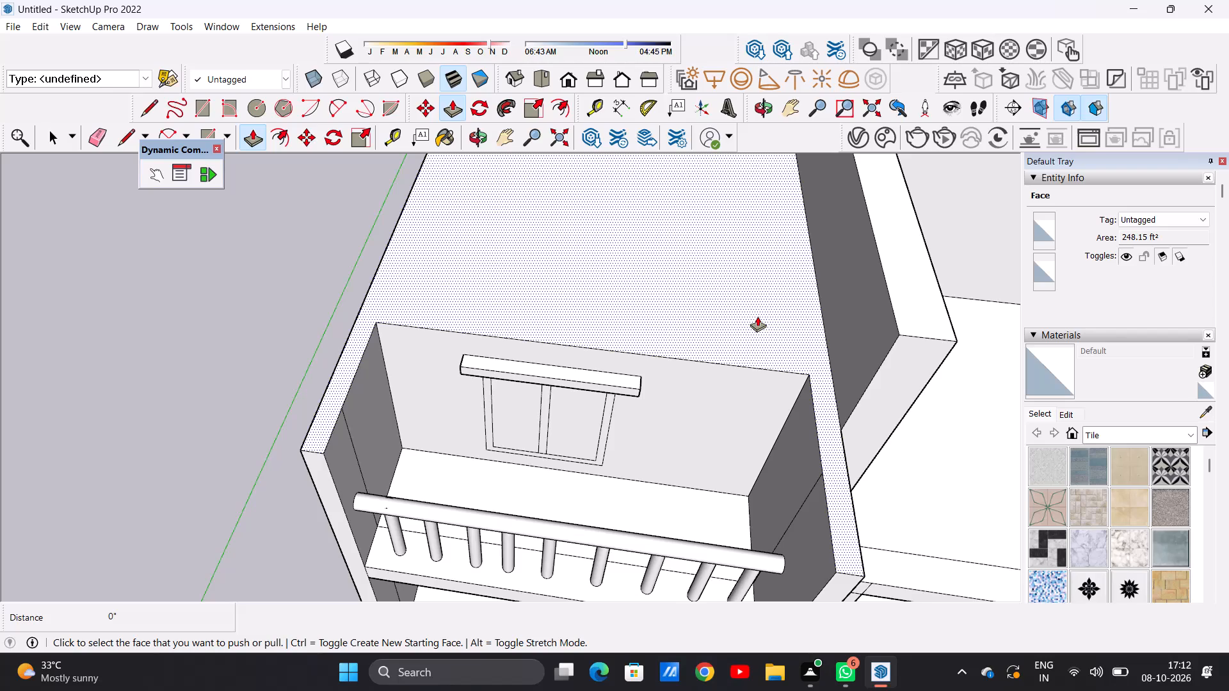
pyautogui.press('space')
pyautogui.write('l')
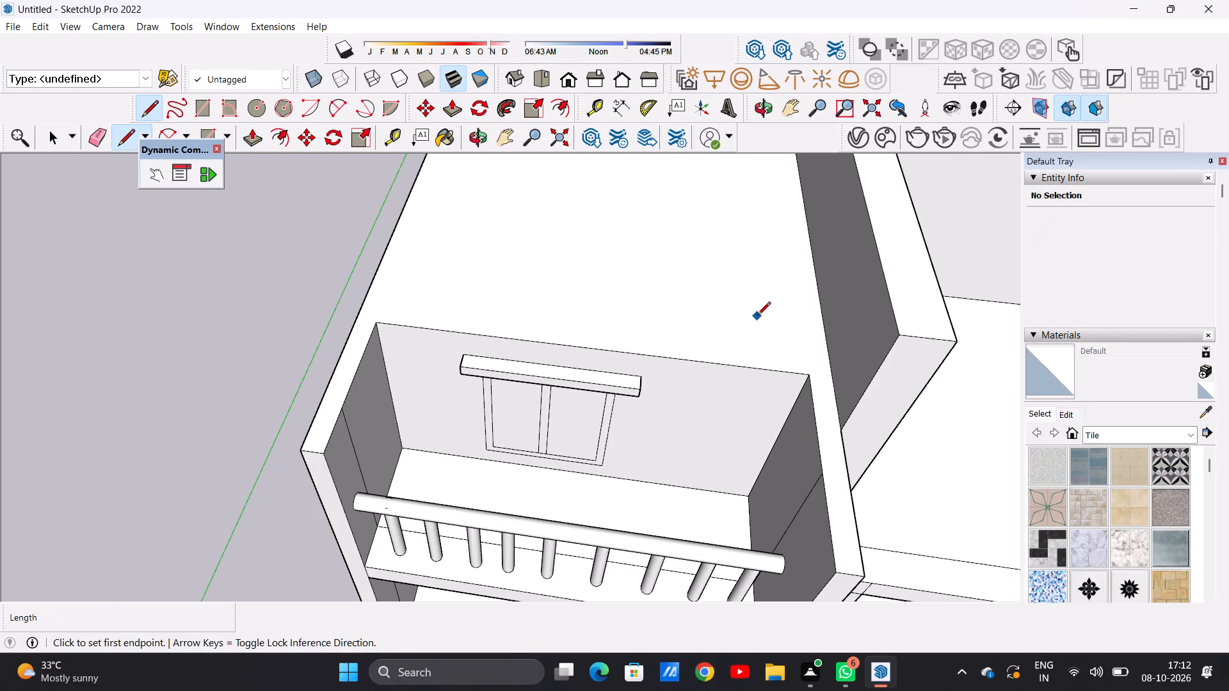
pyautogui.scroll(4, 385, 320)
pyautogui.scroll(-1, 375, 328)
pyautogui.scroll(4, 375, 328)
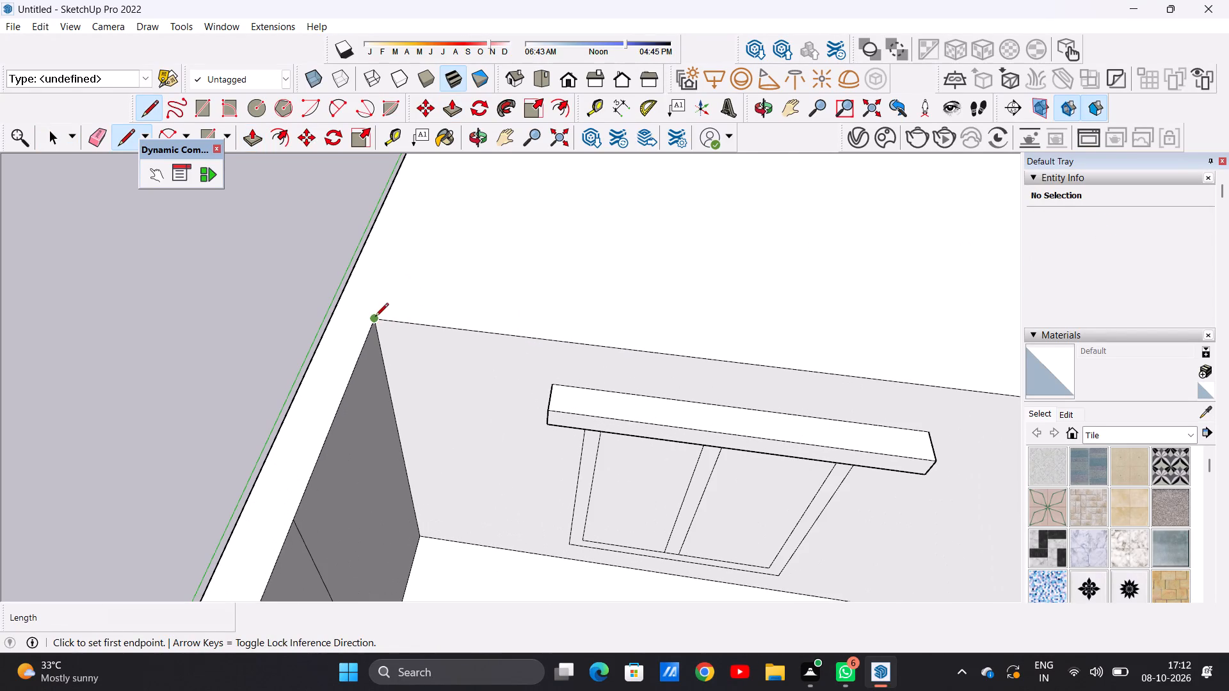
pyautogui.click(375, 317)
pyautogui.click(330, 315)
pyautogui.scroll(-11, 406, 308)
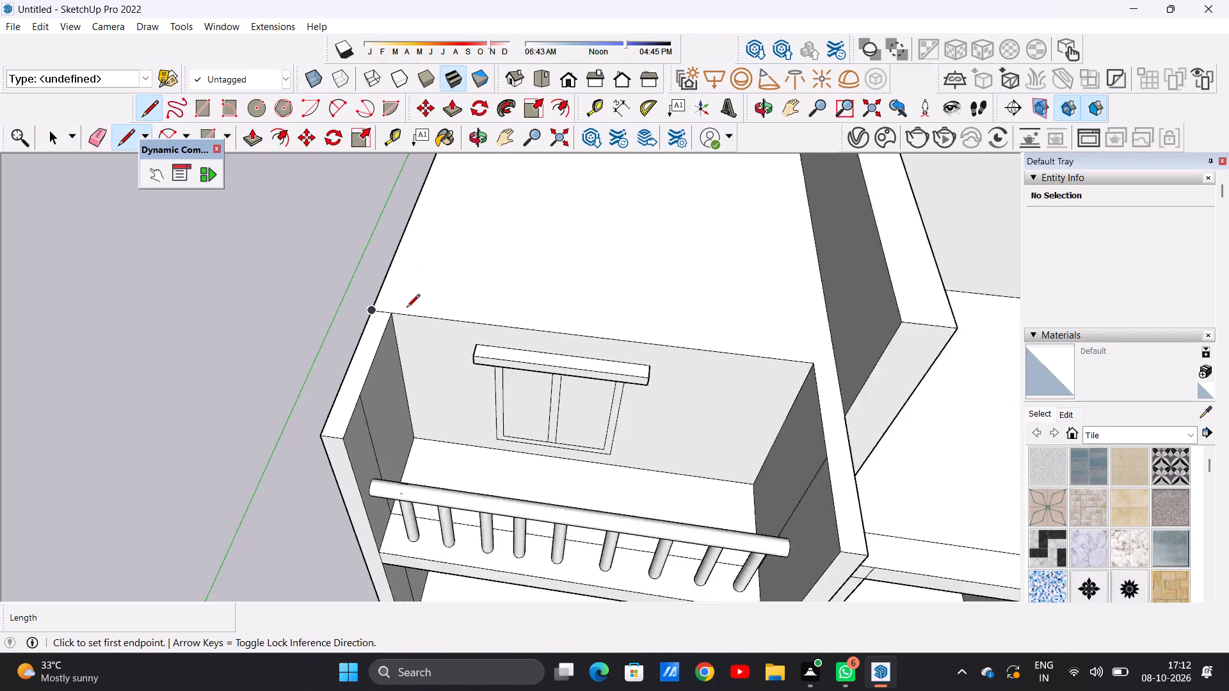
pyautogui.scroll(12, 714, 347)
pyautogui.click(694, 357)
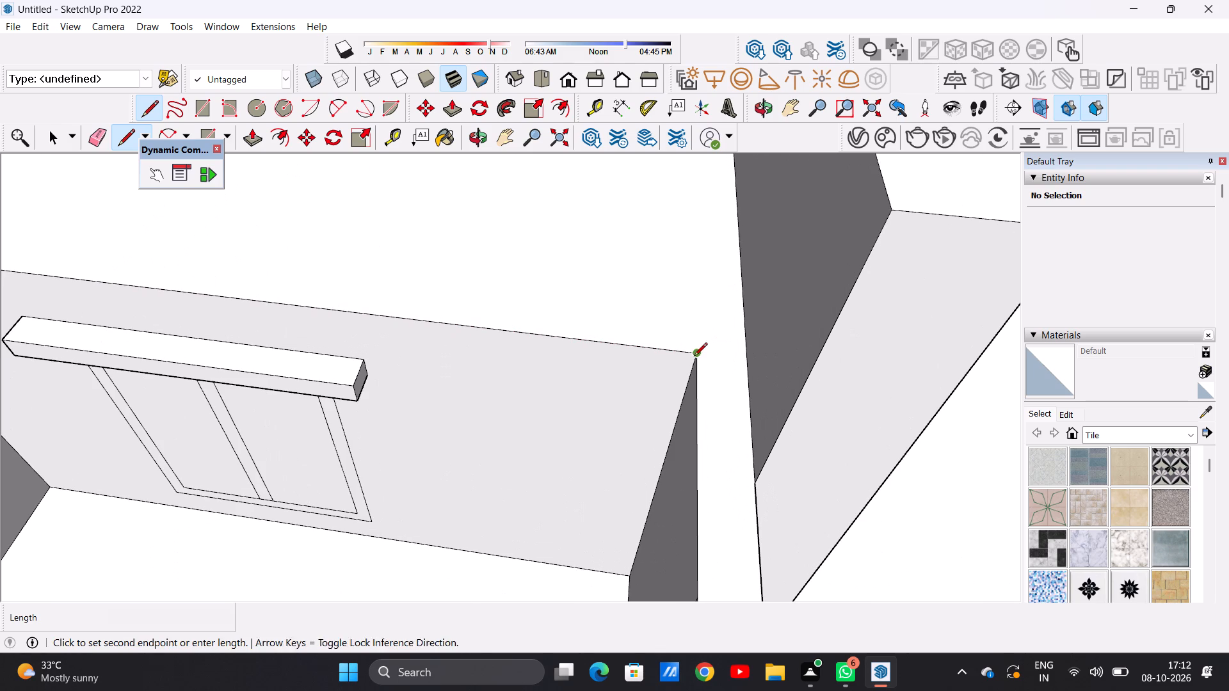
pyautogui.click(751, 357)
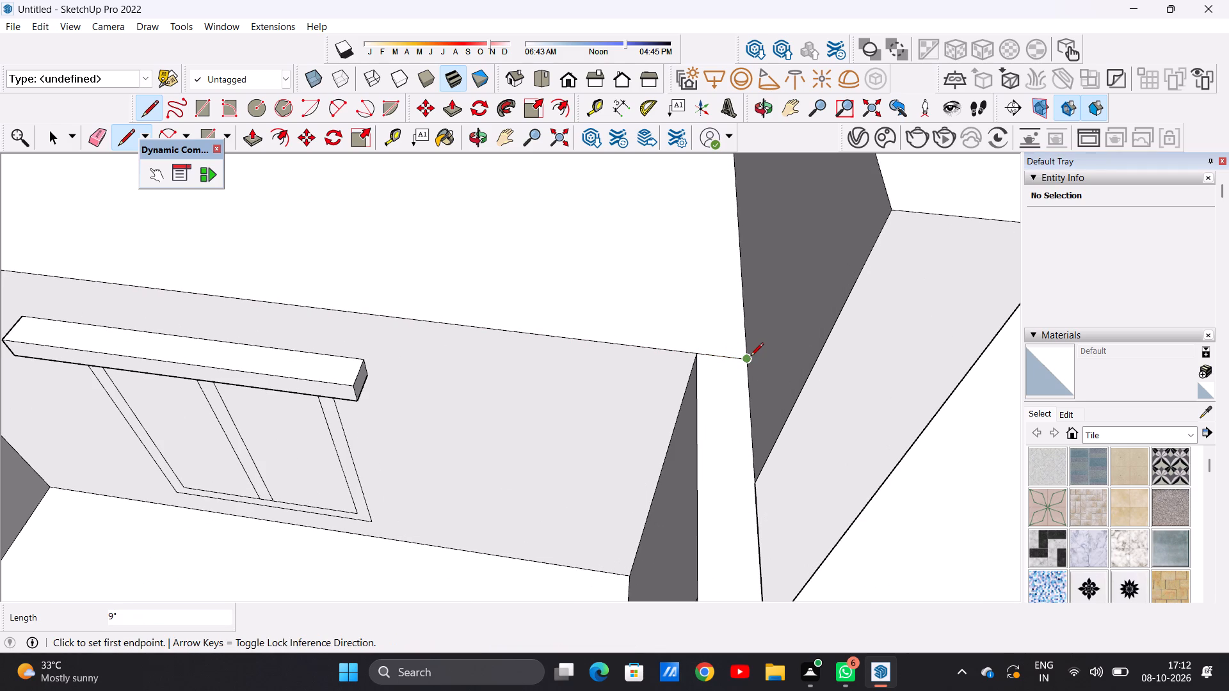
pyautogui.press('space')
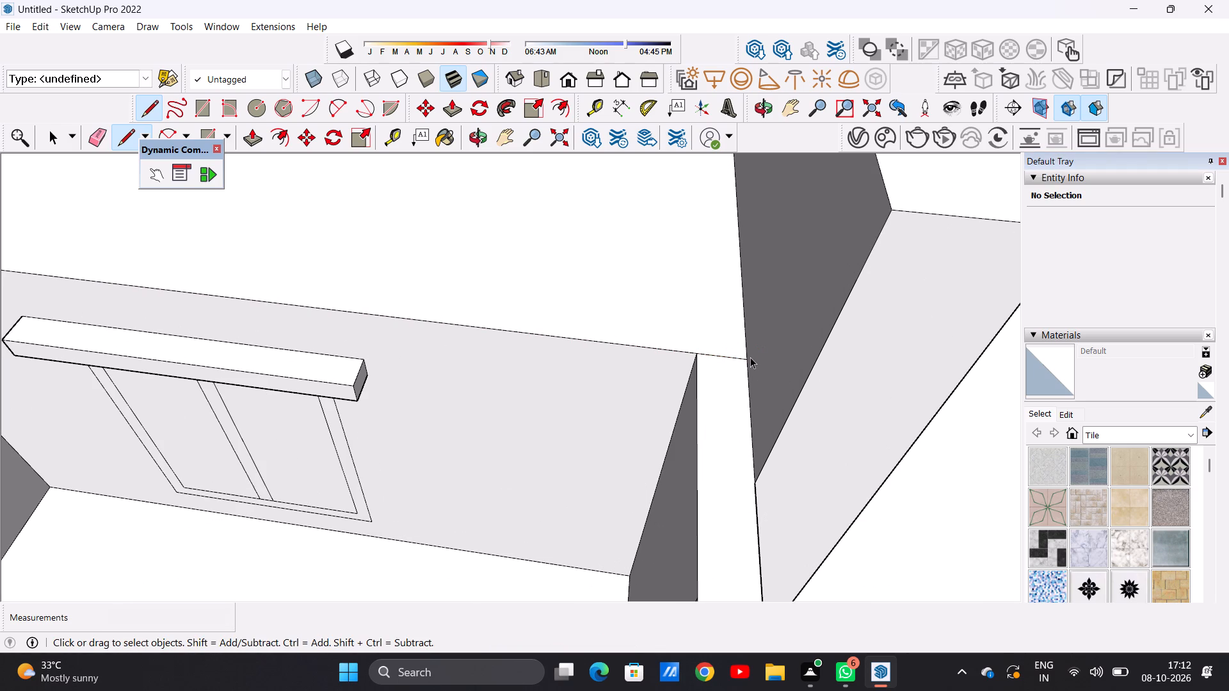
# Push/Pull the roof face behind the upper balcony upward 1' to form a roof slab.
pyautogui.press('p')
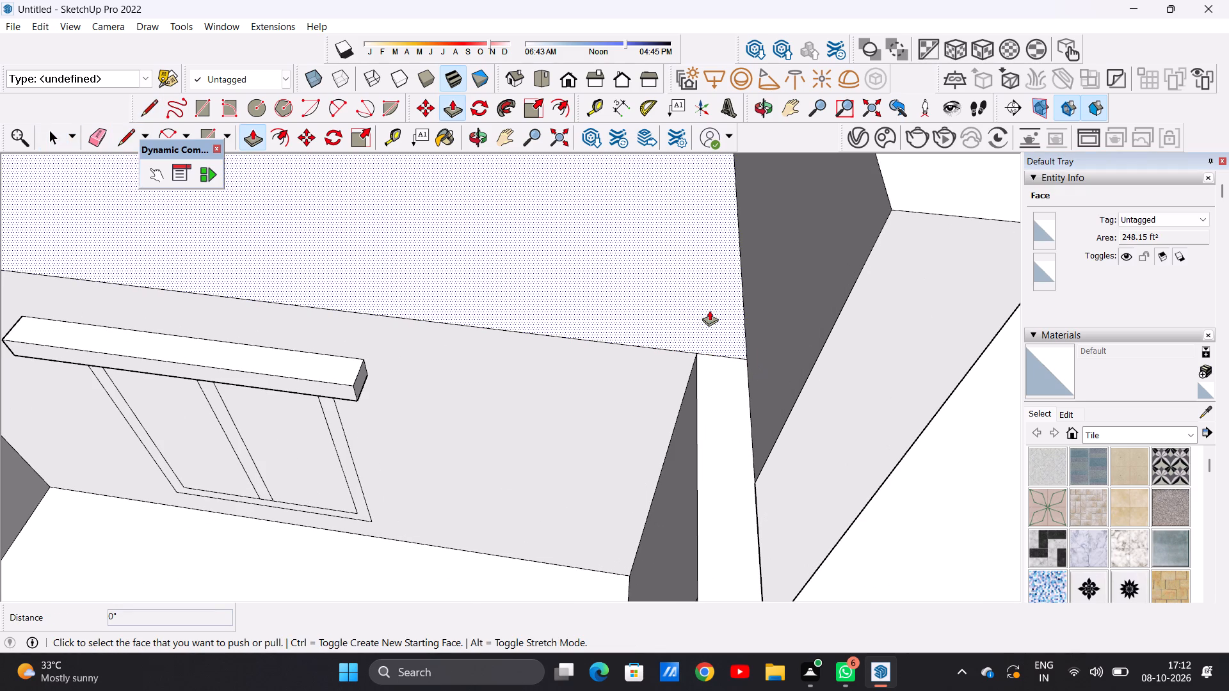
pyautogui.click(709, 310)
pyautogui.write("1'")
pyautogui.press('Return')
pyautogui.press('space')
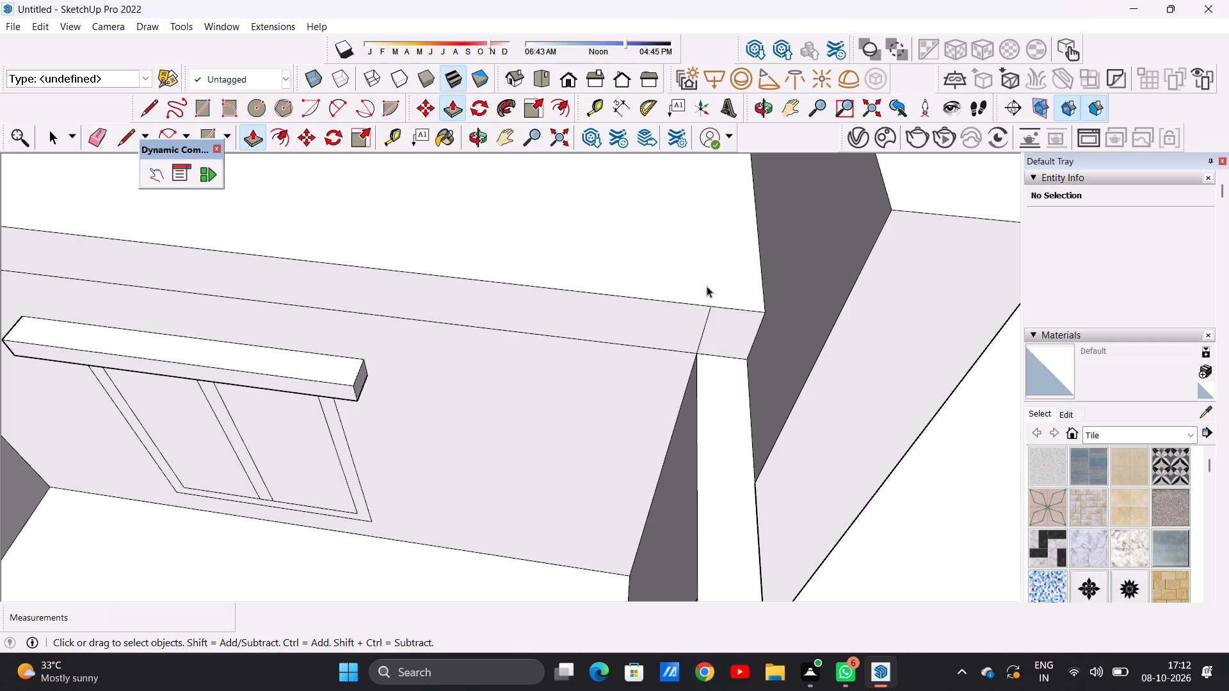
# Erase the two short vertical edges near the ends of the roof slab's front face.
pyautogui.scroll(-16, 692, 316)
pyautogui.moveTo(512, 386); pyautogui.dragTo(655, 303, button='middle')
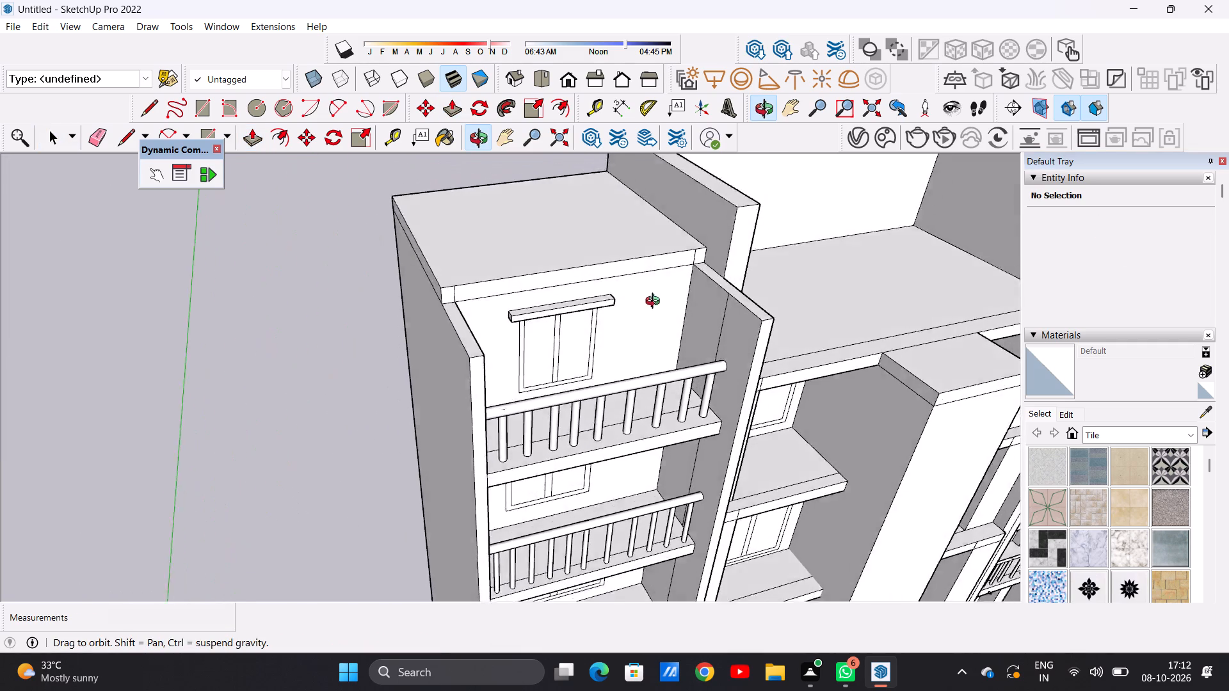
pyautogui.moveTo(655, 303); pyautogui.dragTo(660, 277, button='middle')
pyautogui.scroll(8, 545, 280)
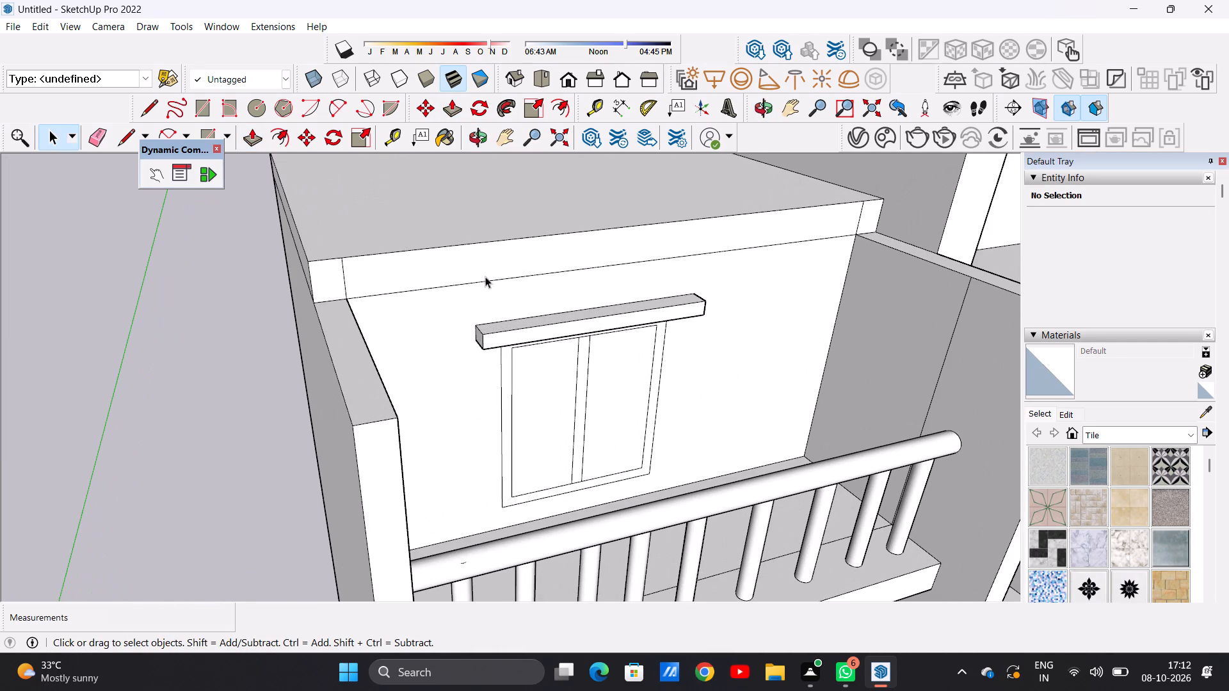
pyautogui.scroll(3, 438, 283)
pyautogui.moveTo(328, 282); pyautogui.dragTo(282, 278, button='middle')
pyautogui.scroll(3, 291, 264)
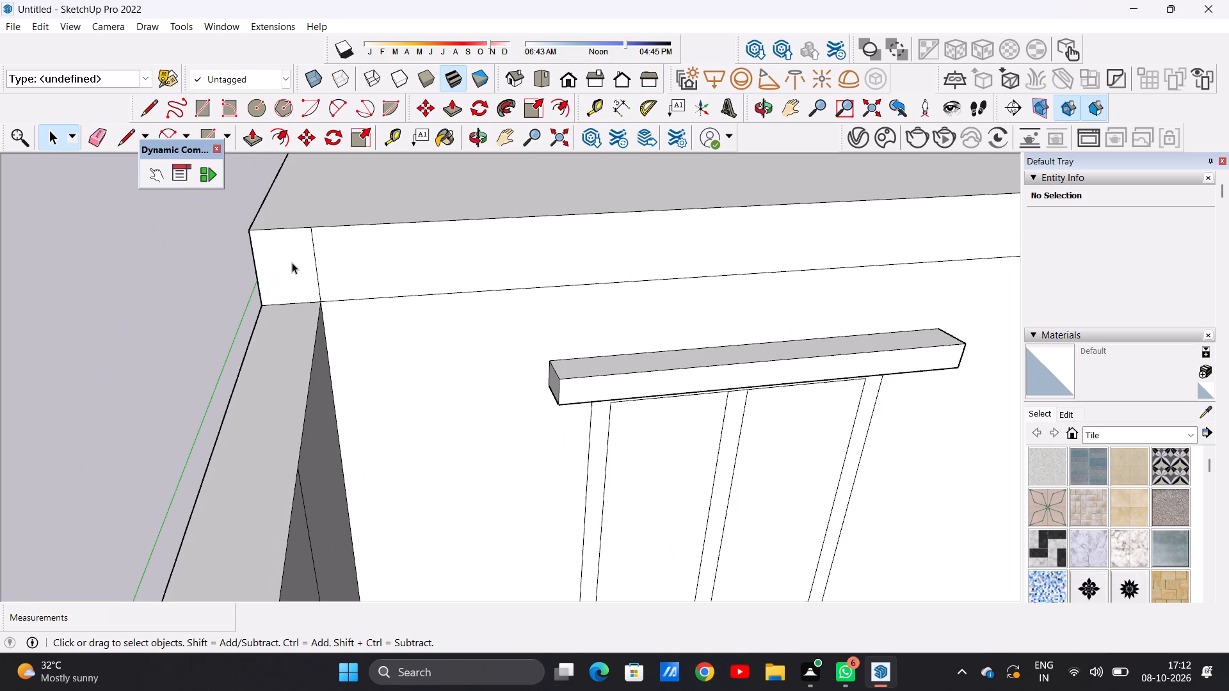
pyautogui.press('e')
pyautogui.moveTo(304, 253); pyautogui.dragTo(342, 253)
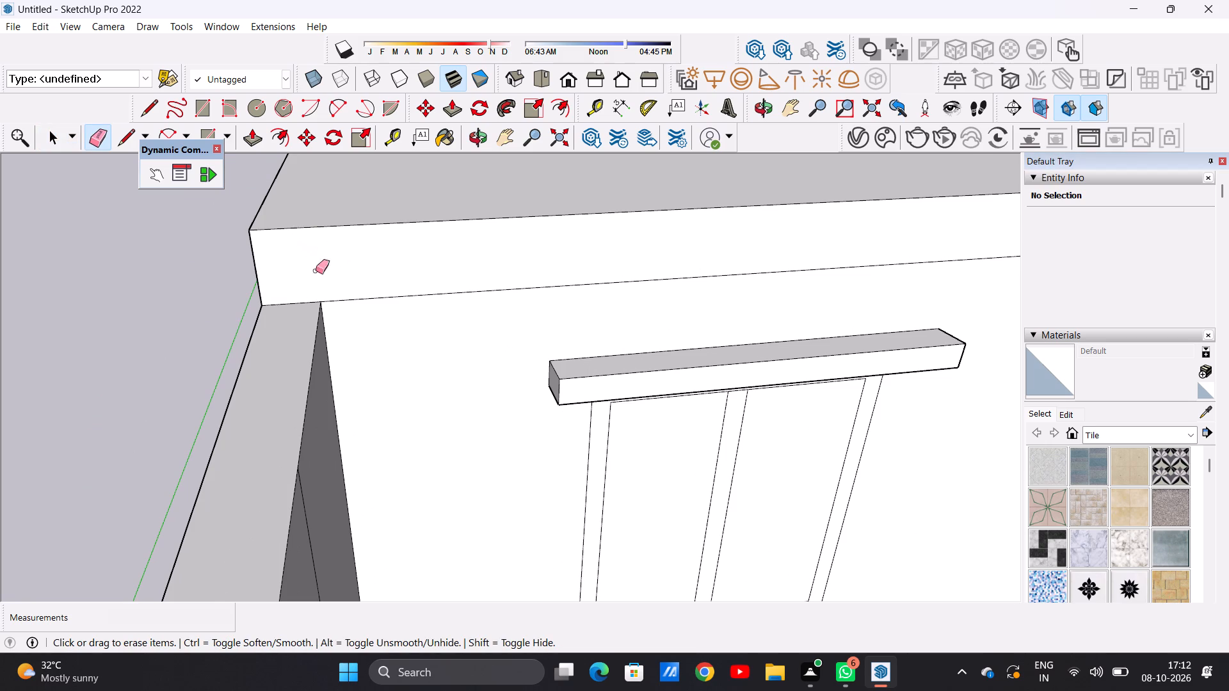
pyautogui.scroll(-12, 298, 299)
pyautogui.scroll(4, 643, 278)
pyautogui.scroll(-1, 661, 275)
pyautogui.scroll(6, 698, 271)
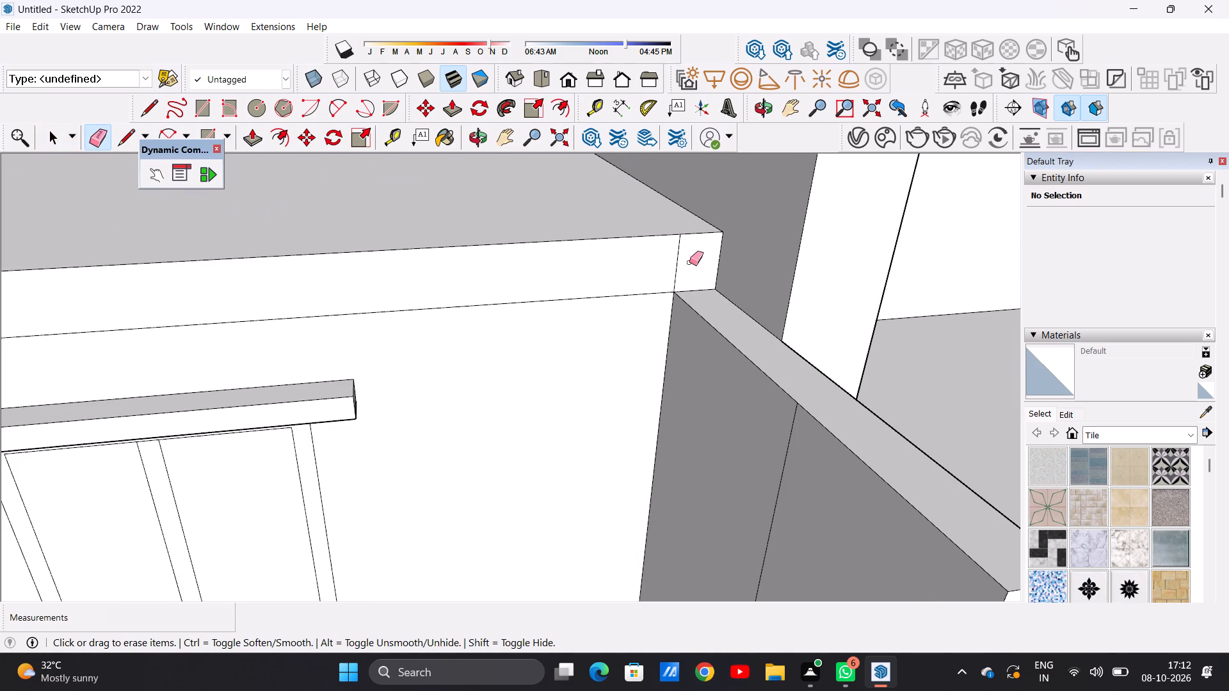
pyautogui.moveTo(689, 262); pyautogui.dragTo(650, 264)
pyautogui.press('space')
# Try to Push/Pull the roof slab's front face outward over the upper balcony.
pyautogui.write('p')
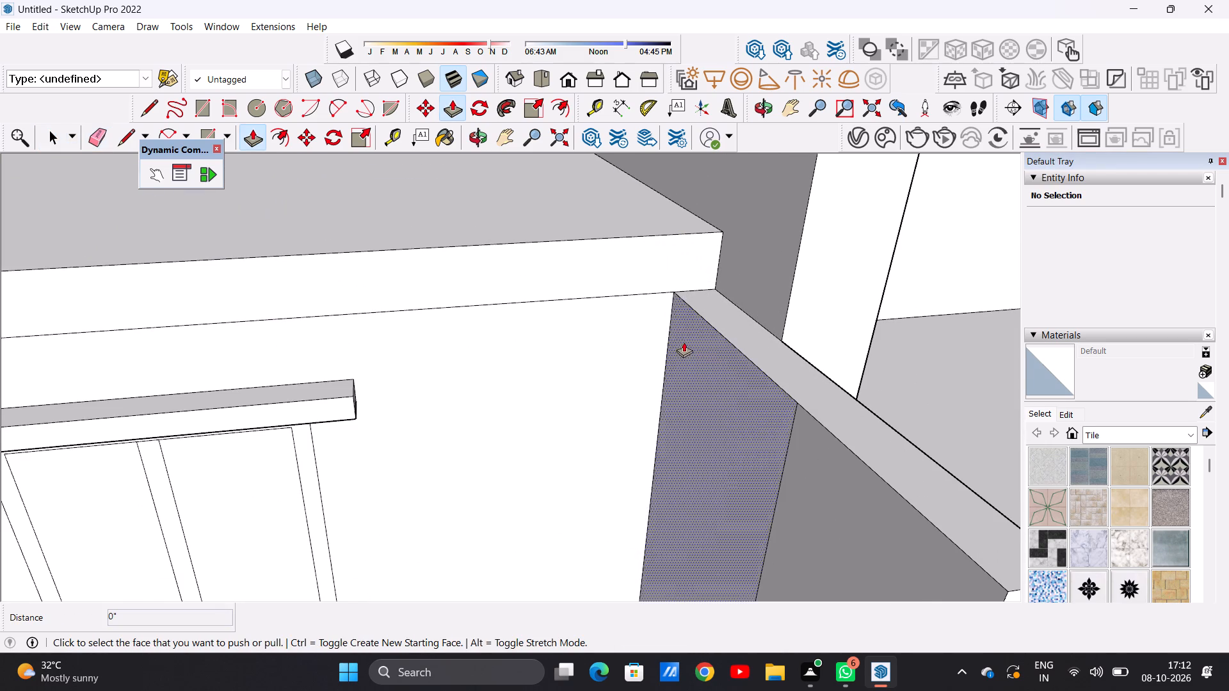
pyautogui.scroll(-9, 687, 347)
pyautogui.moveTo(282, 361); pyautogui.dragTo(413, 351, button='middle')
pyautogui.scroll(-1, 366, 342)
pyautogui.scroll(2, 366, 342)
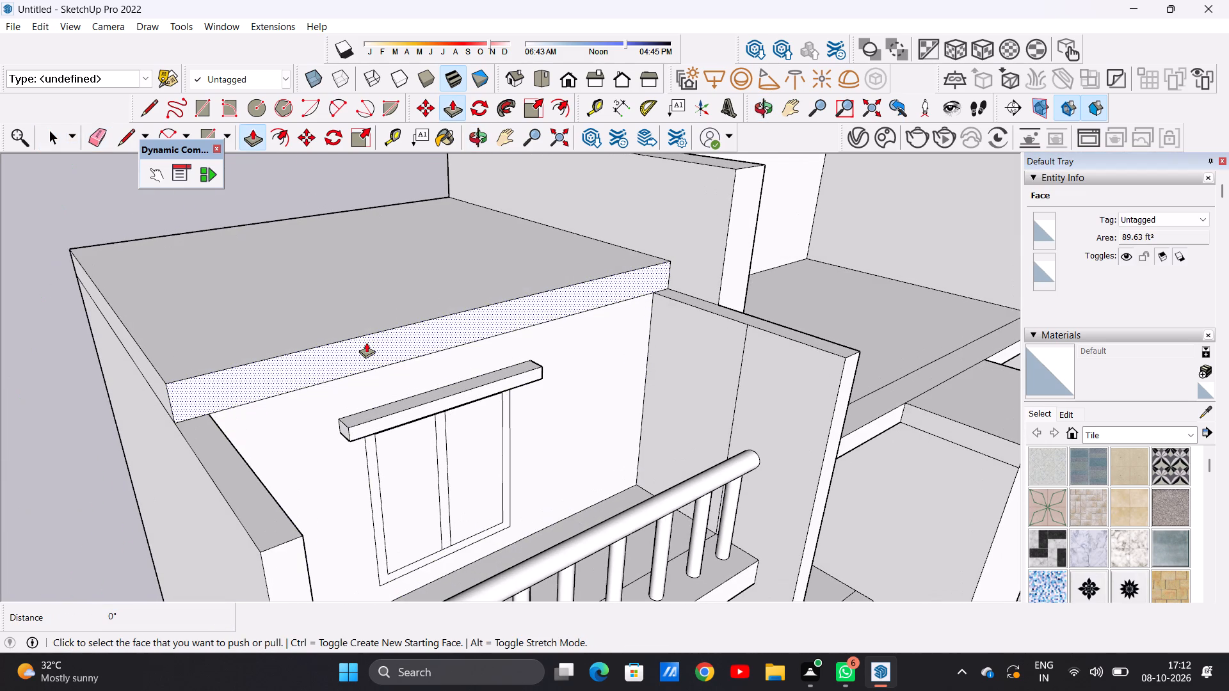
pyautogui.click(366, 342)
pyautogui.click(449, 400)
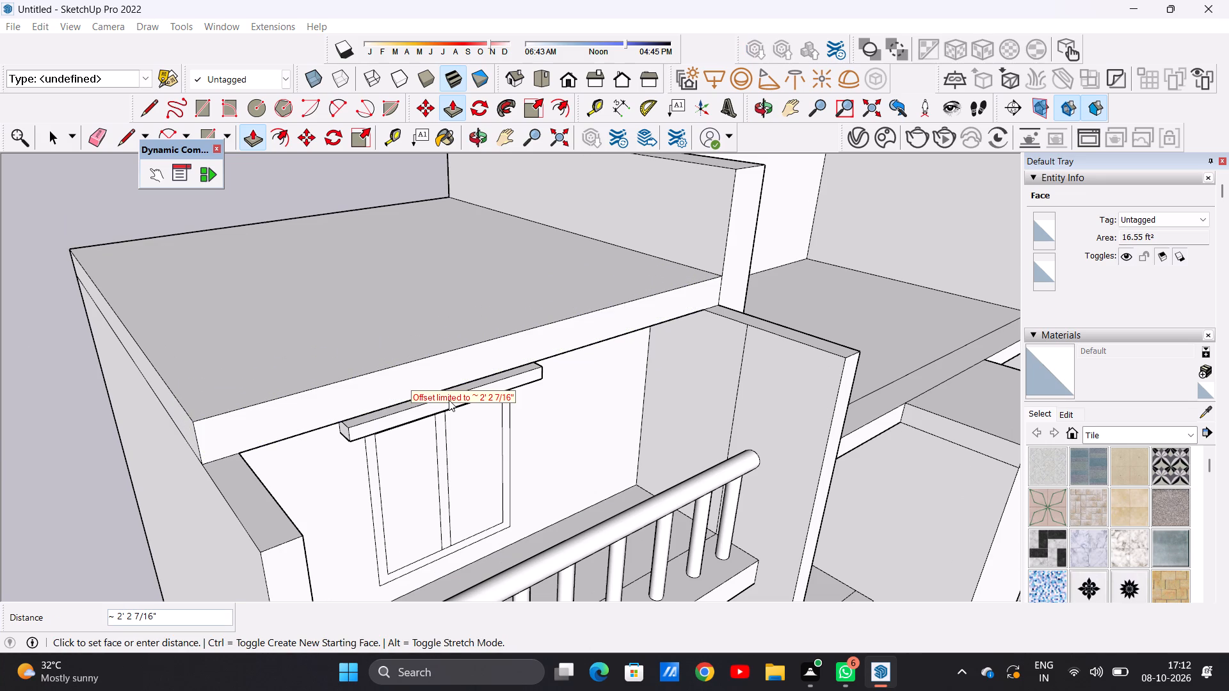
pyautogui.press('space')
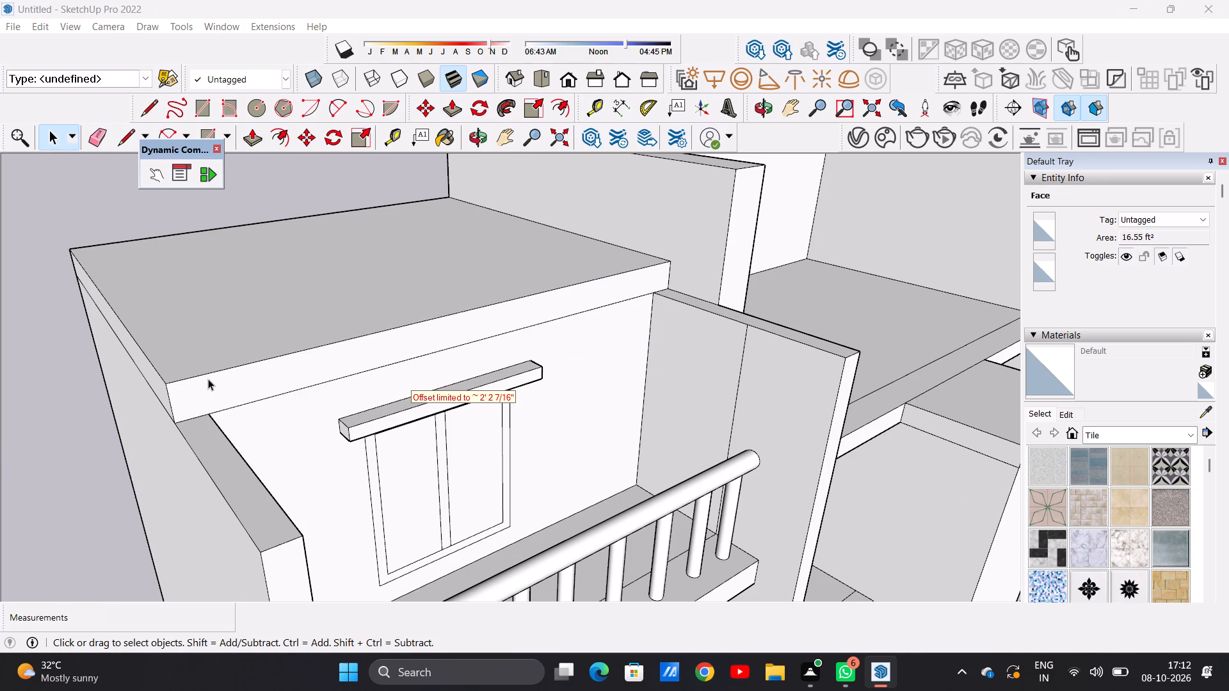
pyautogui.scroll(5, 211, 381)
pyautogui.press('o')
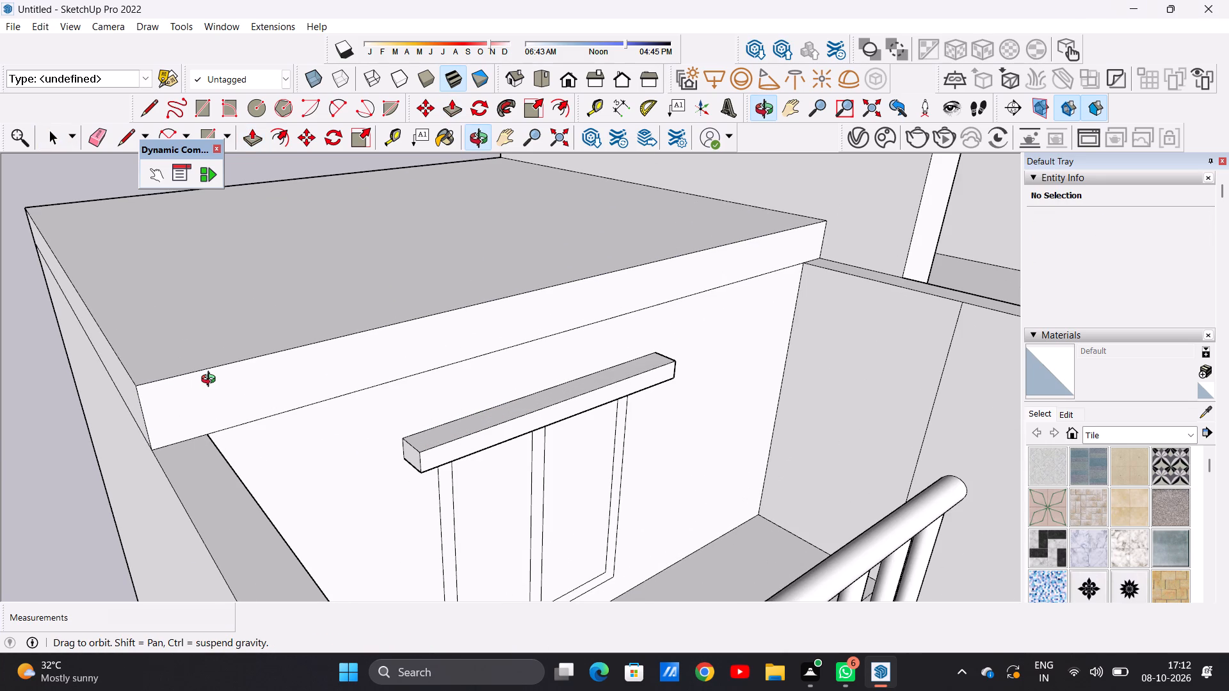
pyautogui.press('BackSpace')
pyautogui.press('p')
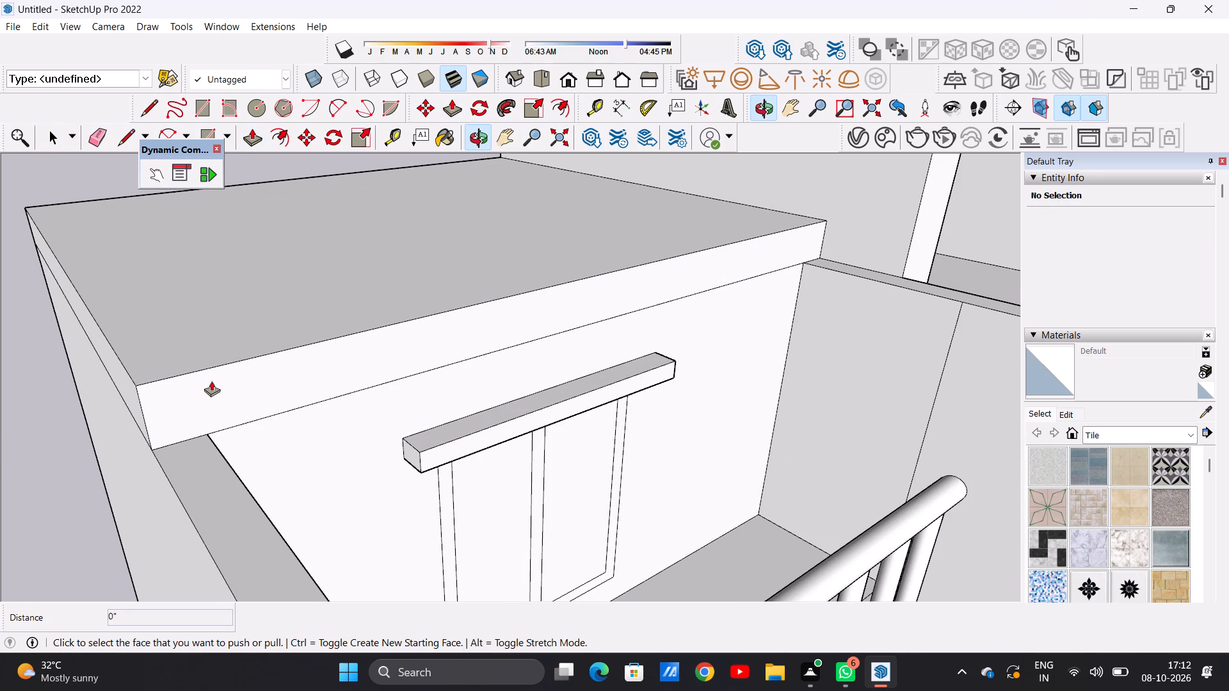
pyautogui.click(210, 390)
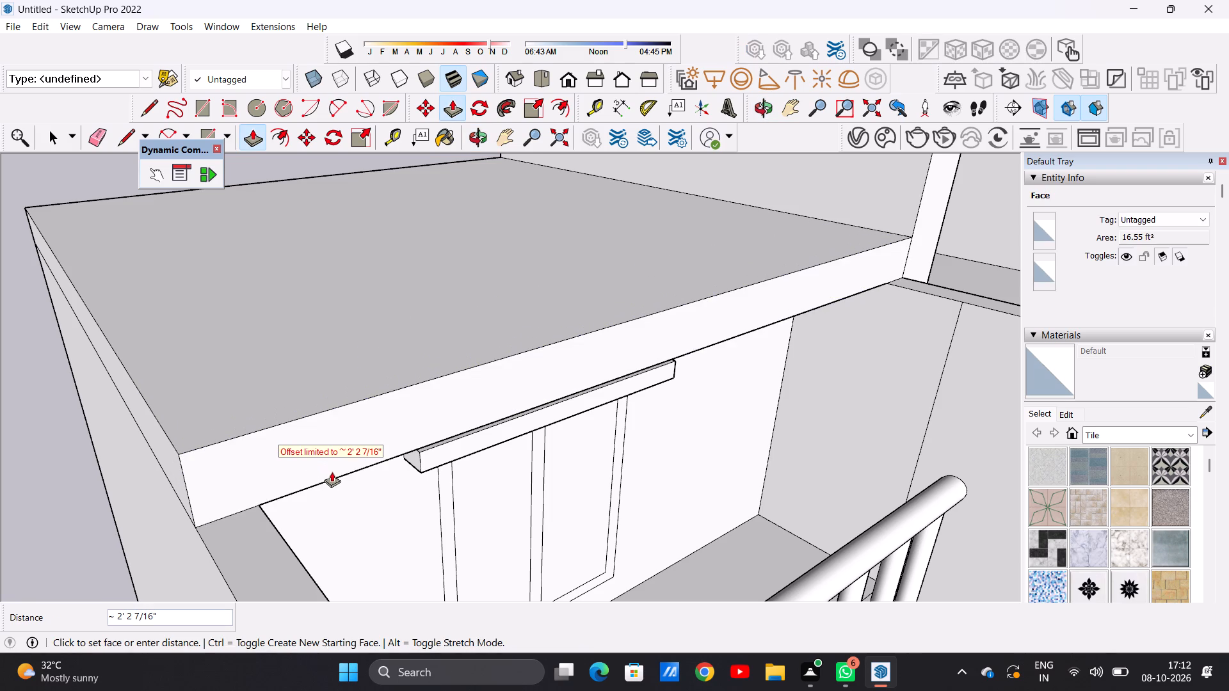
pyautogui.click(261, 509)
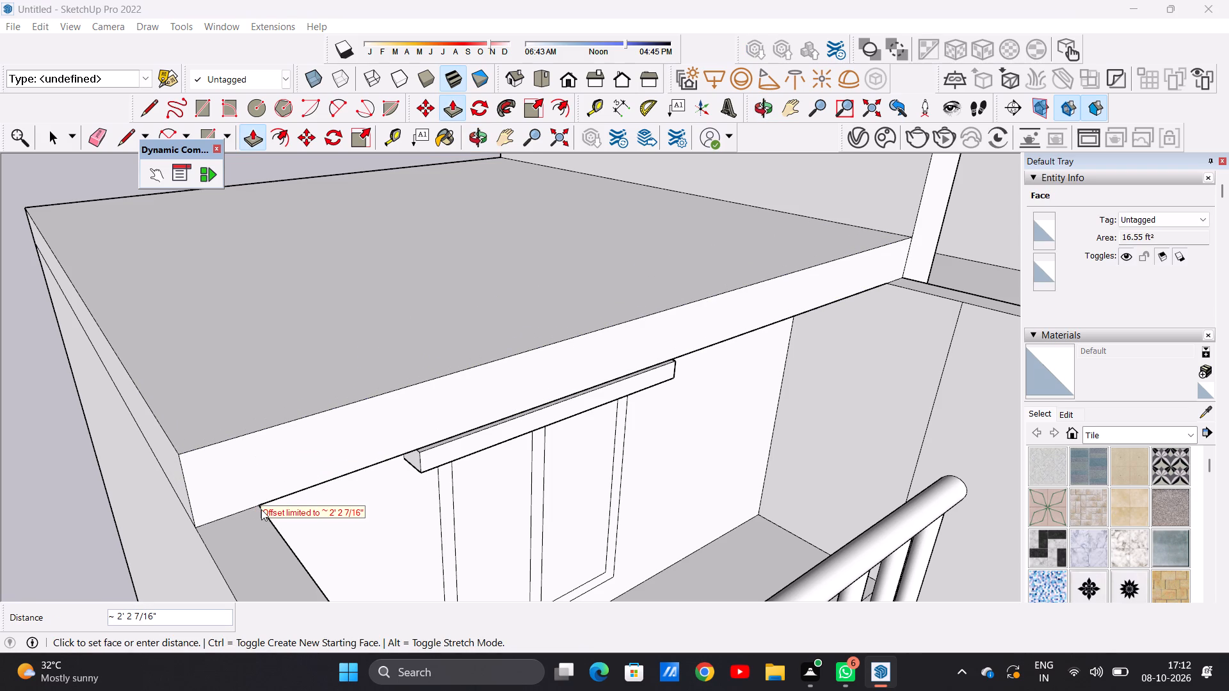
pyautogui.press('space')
# Push/Pull the roof slab's front face outward about 2' 2 7/16" over the upper balcony.
pyautogui.scroll(-10, 350, 494)
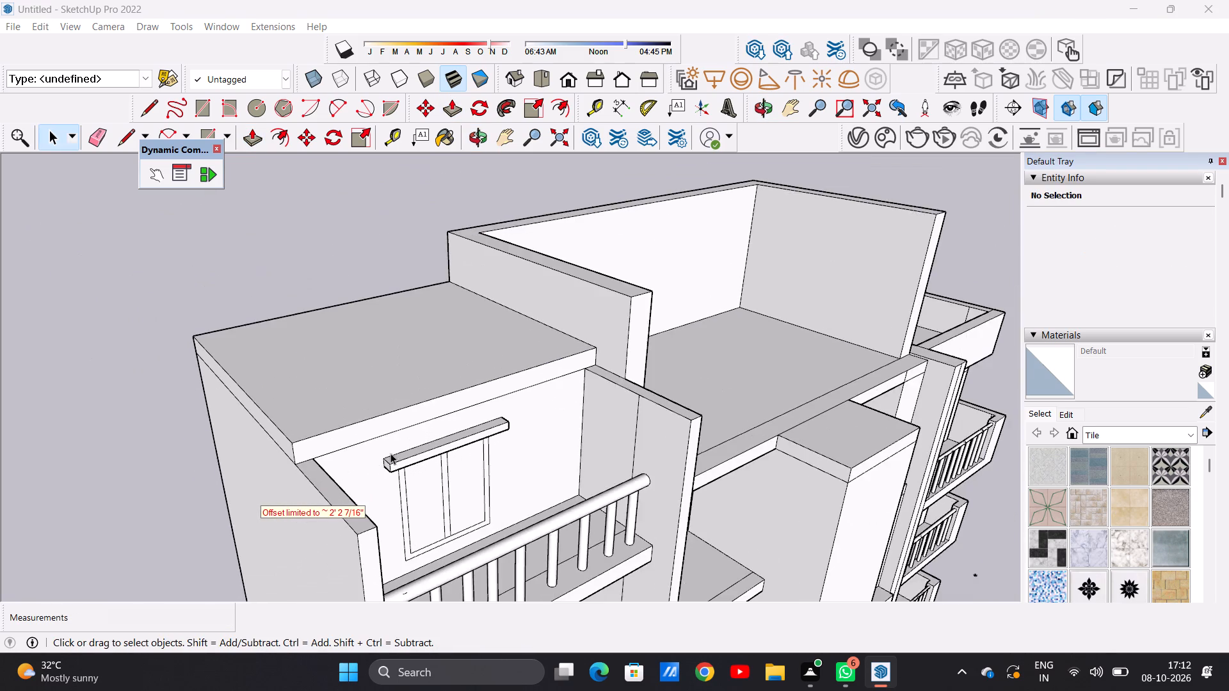
pyautogui.moveTo(467, 453); pyautogui.dragTo(220, 405, button='middle')
pyautogui.scroll(7, 128, 285)
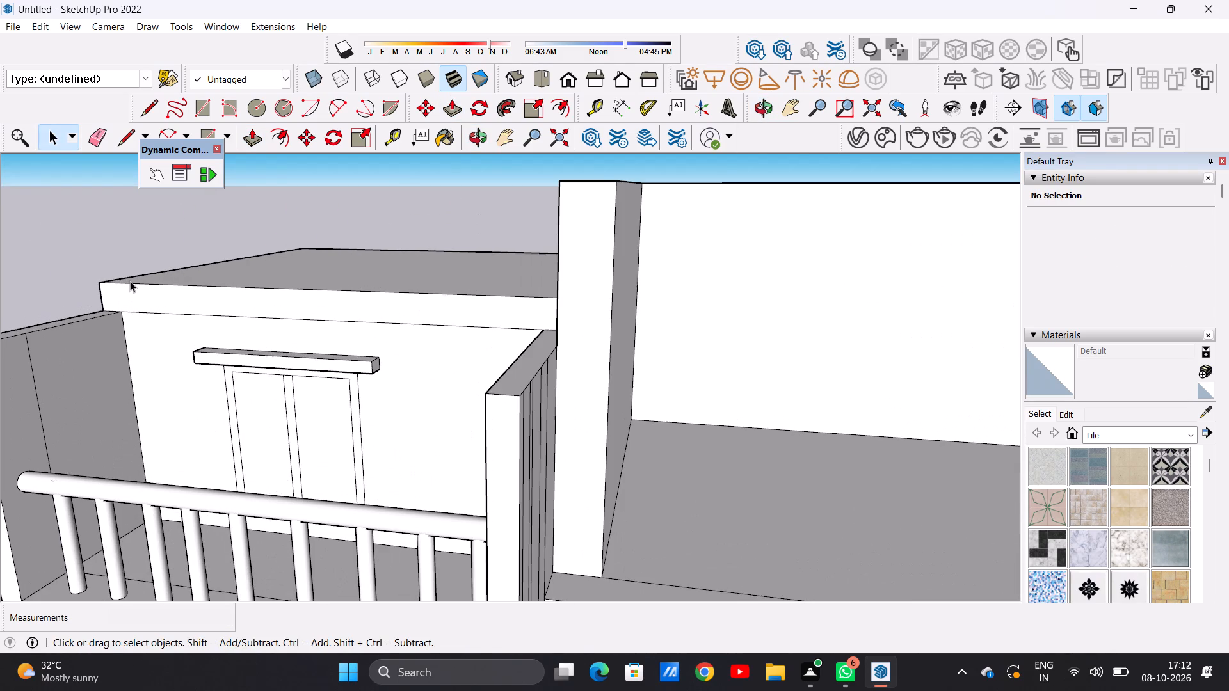
pyautogui.press('p')
pyautogui.click(125, 286)
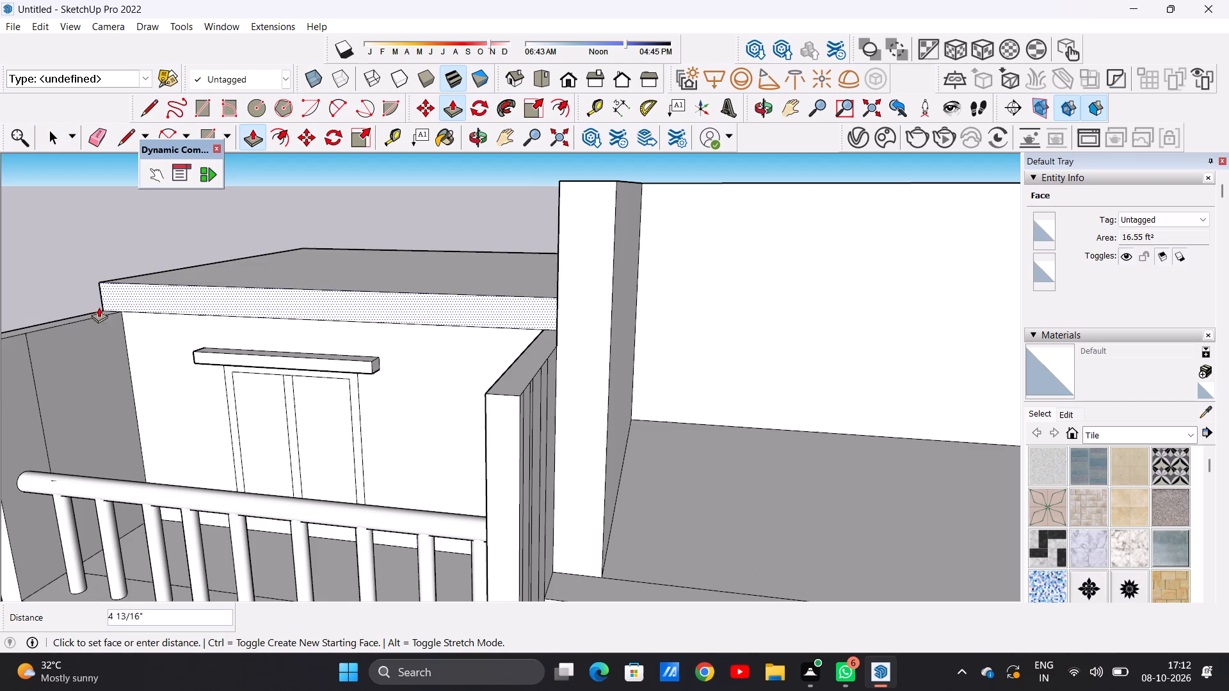
pyautogui.click(26, 329)
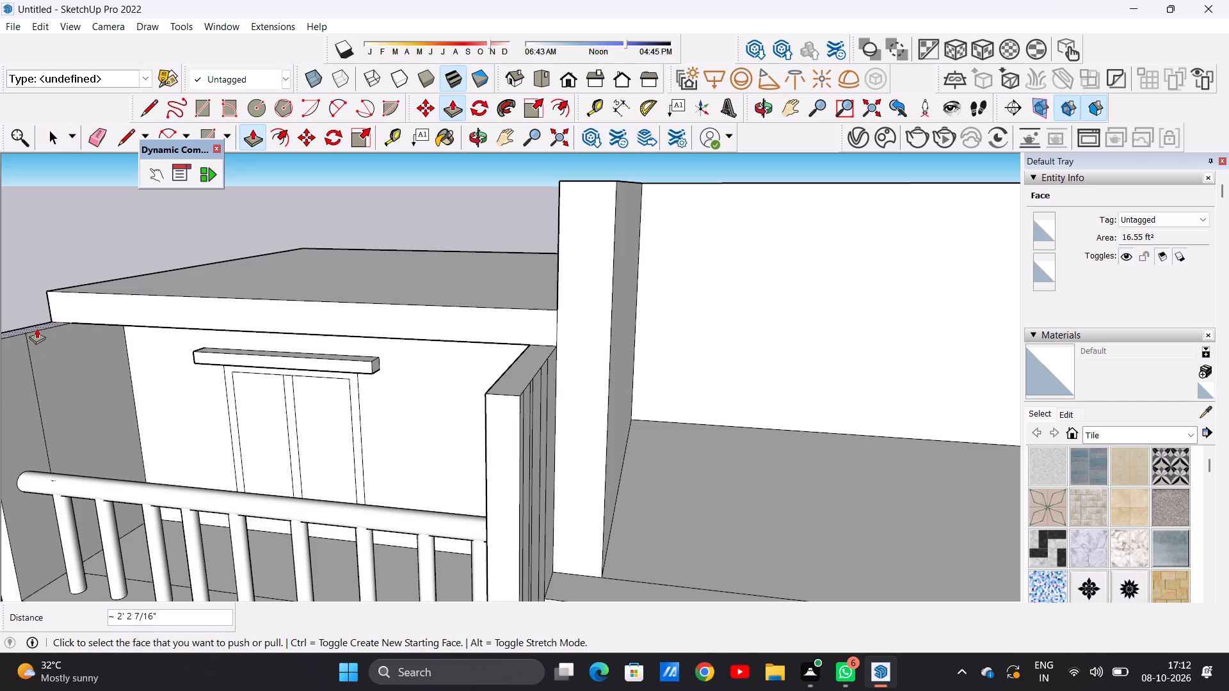
# Push/Pull the roof slab's front face outward a further 1' 8 1/2" or so, to the wall's edge point over the balcony.
pyautogui.moveTo(23, 338); pyautogui.dragTo(93, 333, button='middle')
pyautogui.scroll(-14, 100, 331)
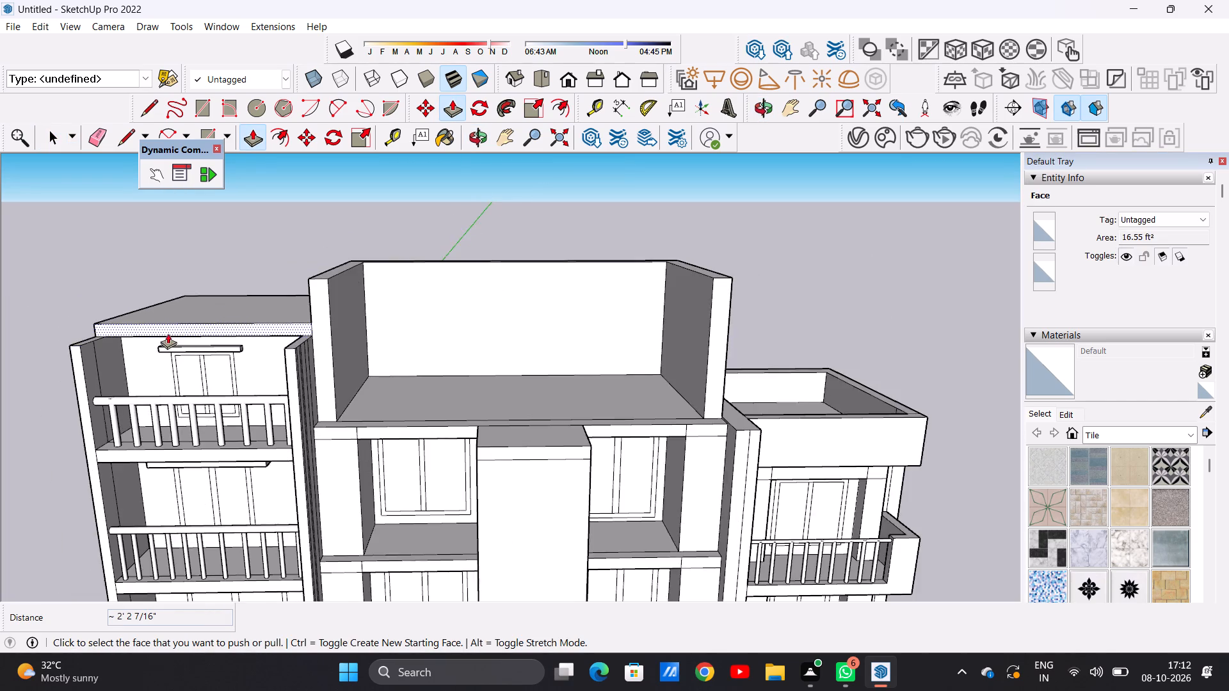
pyautogui.moveTo(155, 336); pyautogui.dragTo(65, 332, button='middle')
pyautogui.scroll(18, 173, 312)
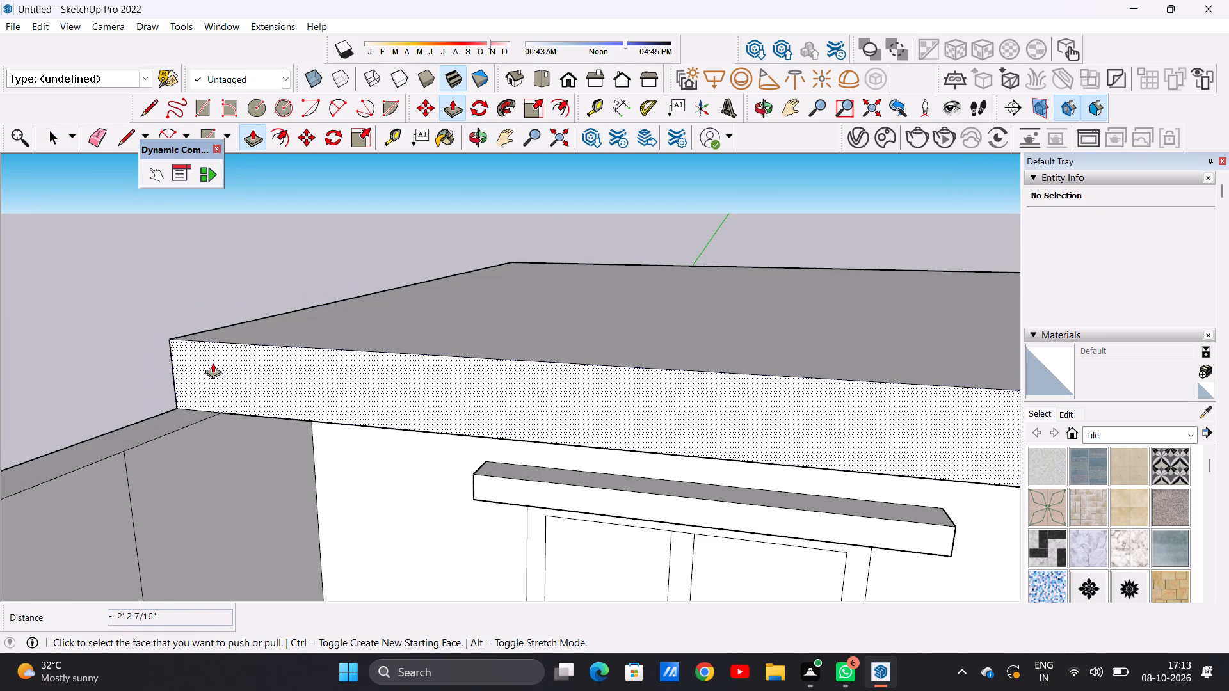
pyautogui.click(213, 363)
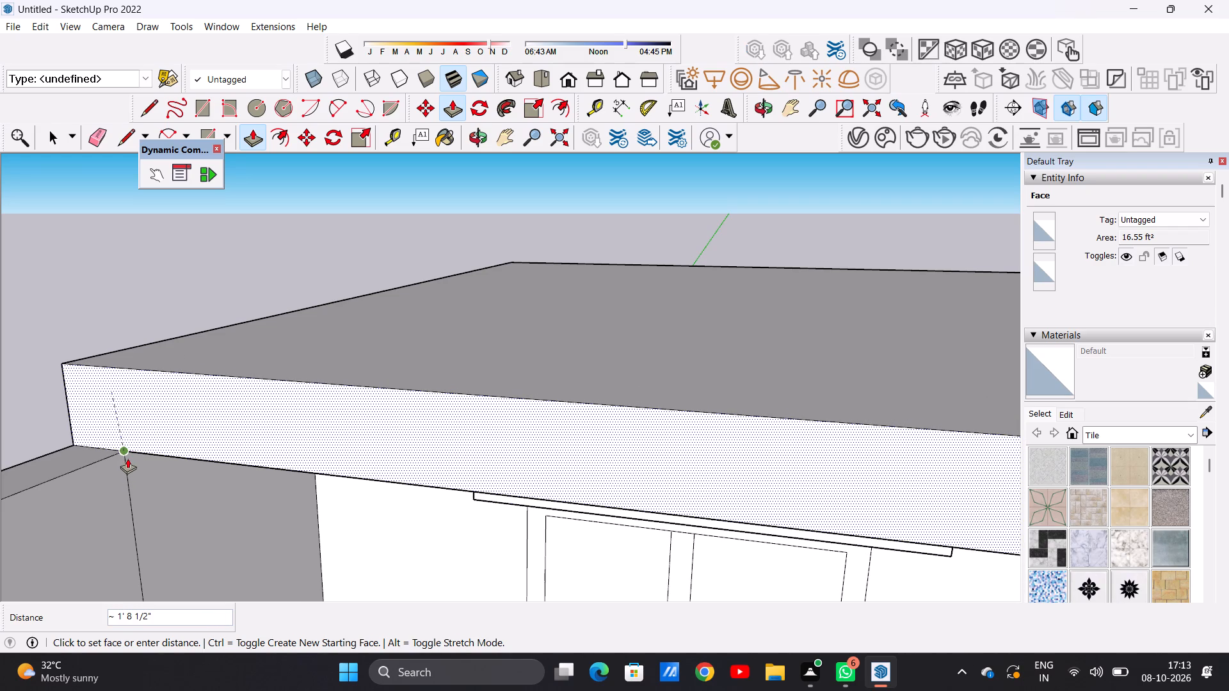
pyautogui.click(127, 458)
pyautogui.press('space')
# Examine the whole building from the front, above and the side to review the roof overhang and massing.
pyautogui.scroll(-4, 320, 547)
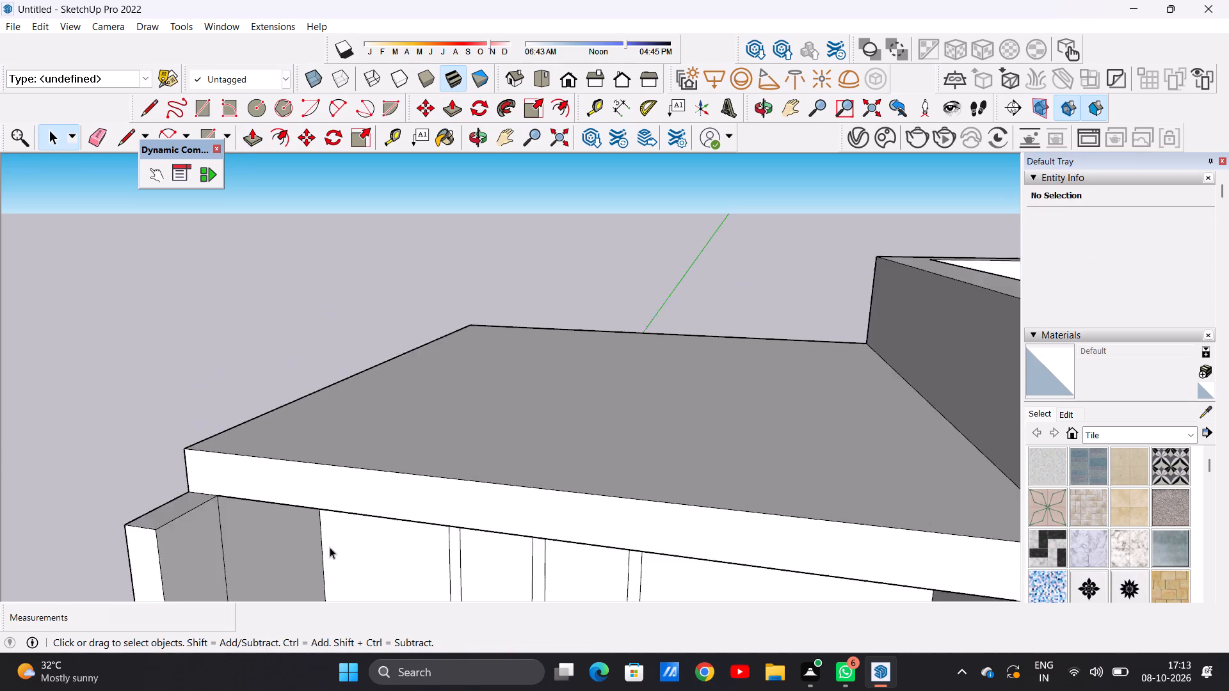
pyautogui.scroll(-20, 330, 547)
pyautogui.scroll(-1, 330, 547)
pyautogui.moveTo(443, 500); pyautogui.dragTo(481, 391, button='middle')
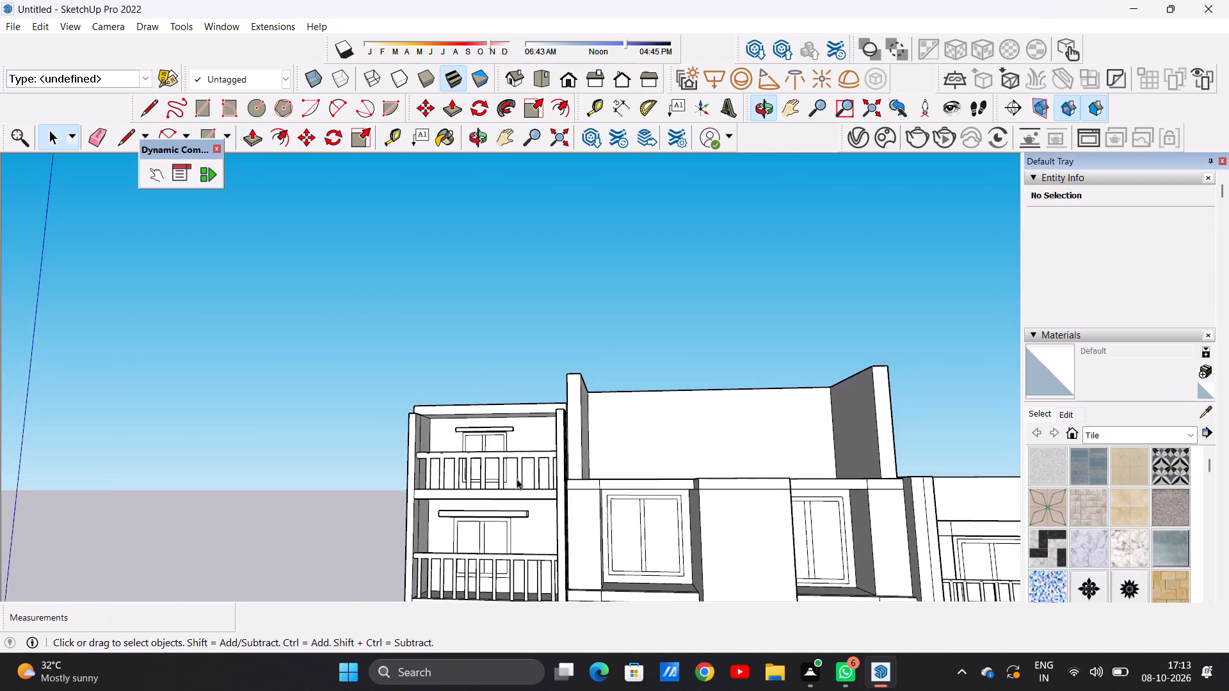
pyautogui.scroll(-20, 518, 487)
pyautogui.scroll(-7, 518, 487)
pyautogui.scroll(6, 558, 549)
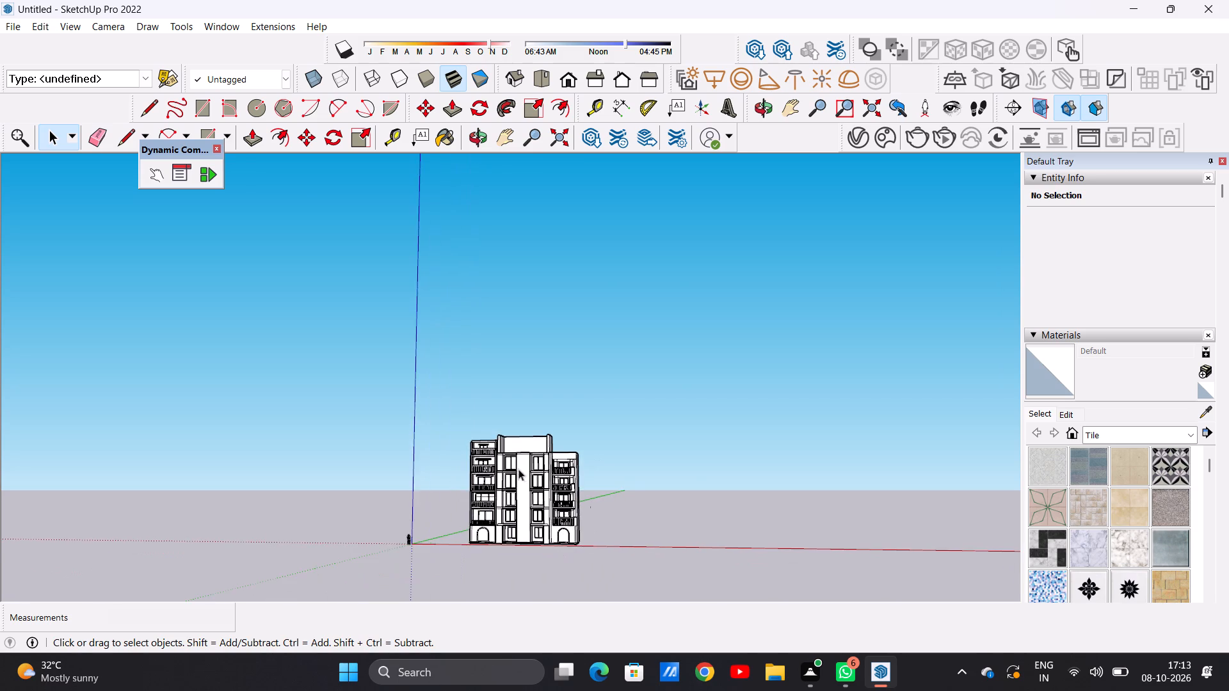
pyautogui.scroll(11, 518, 469)
pyautogui.scroll(-9, 551, 445)
pyautogui.moveTo(543, 395); pyautogui.dragTo(547, 512, button='middle')
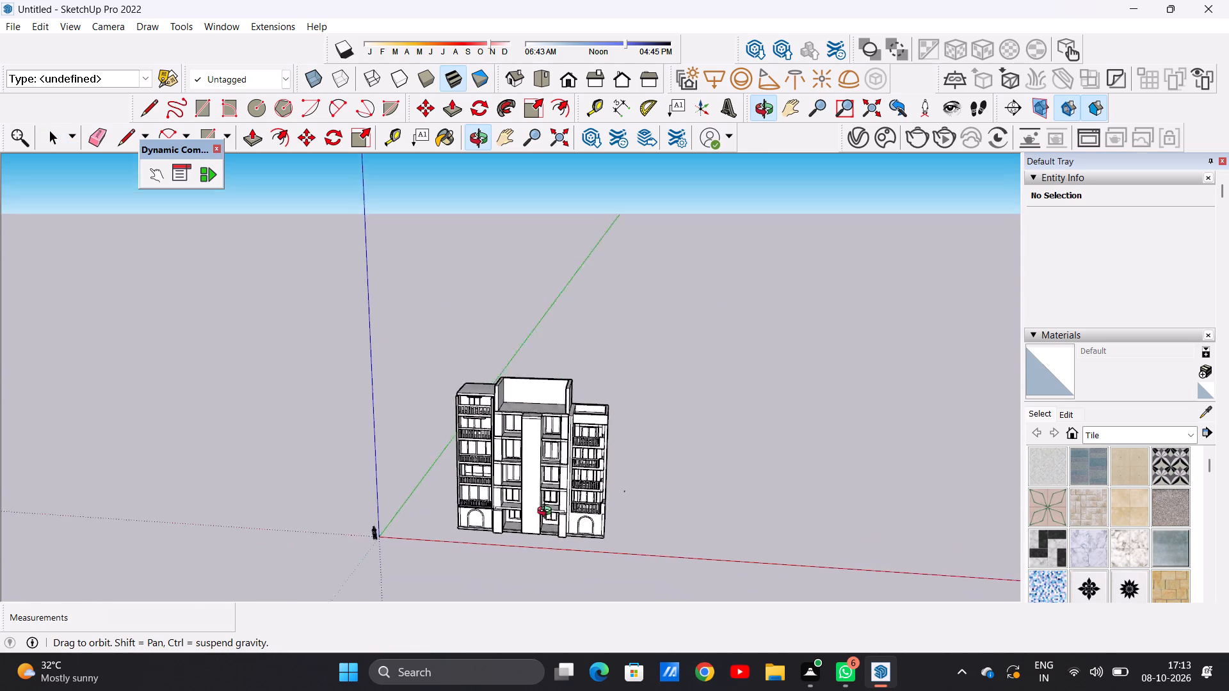
pyautogui.moveTo(547, 512); pyautogui.dragTo(237, 468, button='middle')
pyautogui.moveTo(735, 457); pyautogui.dragTo(582, 457, button='middle')
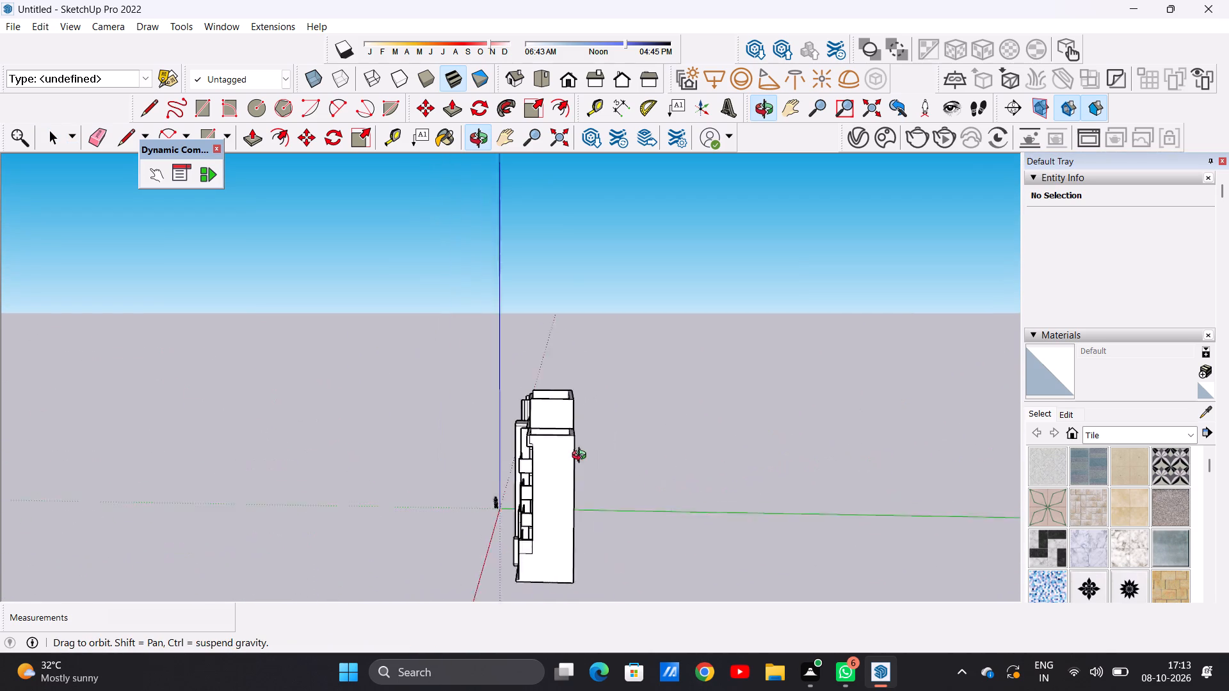
pyautogui.moveTo(582, 457); pyautogui.dragTo(853, 434, button='middle')
pyautogui.moveTo(452, 528); pyautogui.dragTo(630, 531, button='middle')
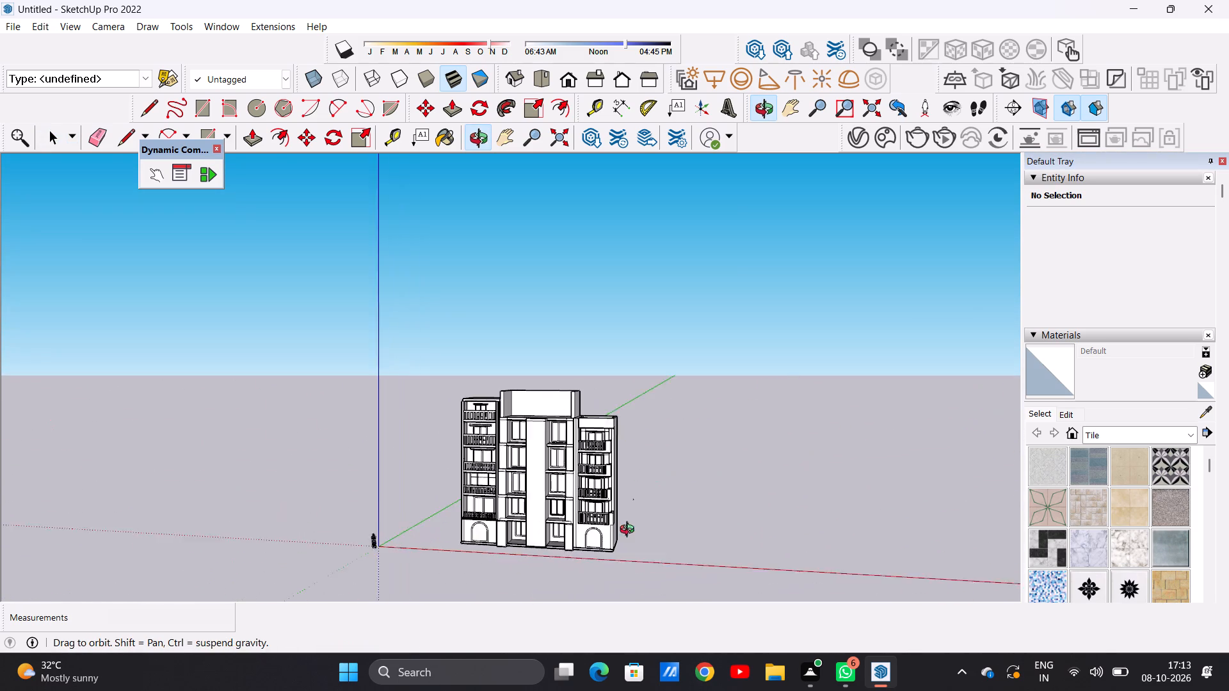
# Examine the building's front facade and the open roof terrace from eye level and from above.
pyautogui.moveTo(630, 531); pyautogui.dragTo(624, 577, button='middle')
pyautogui.scroll(11, 545, 402)
pyautogui.scroll(-1, 529, 392)
pyautogui.scroll(2, 529, 392)
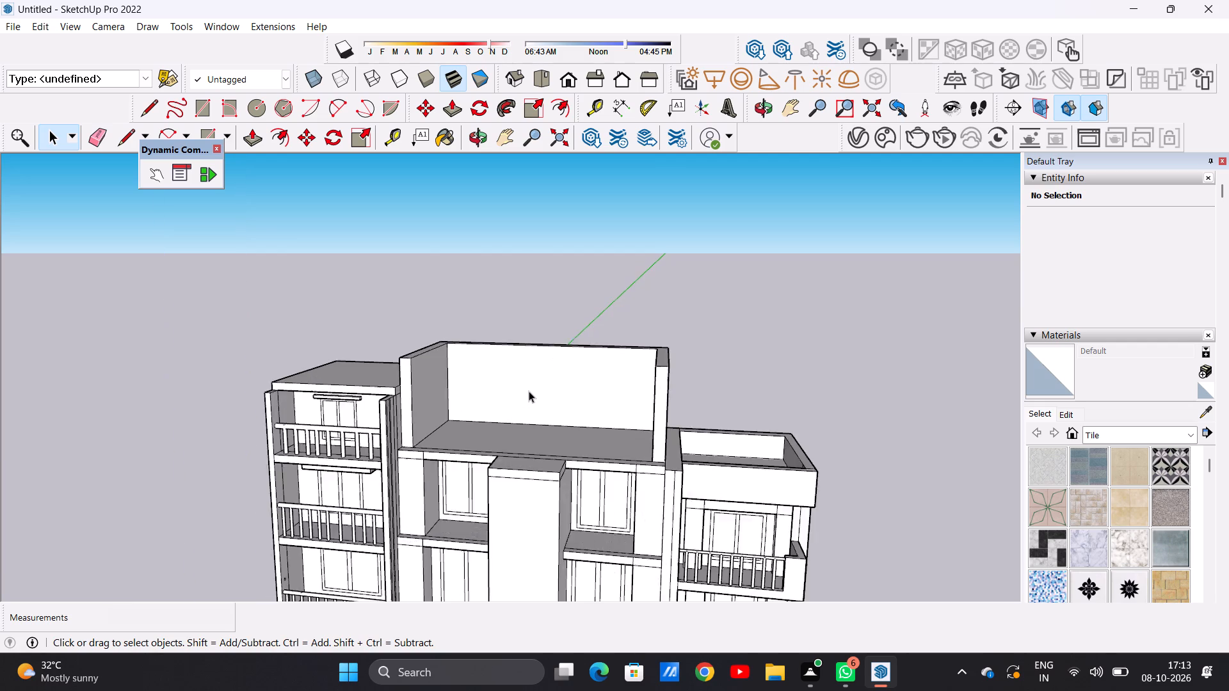
pyautogui.scroll(4, 529, 391)
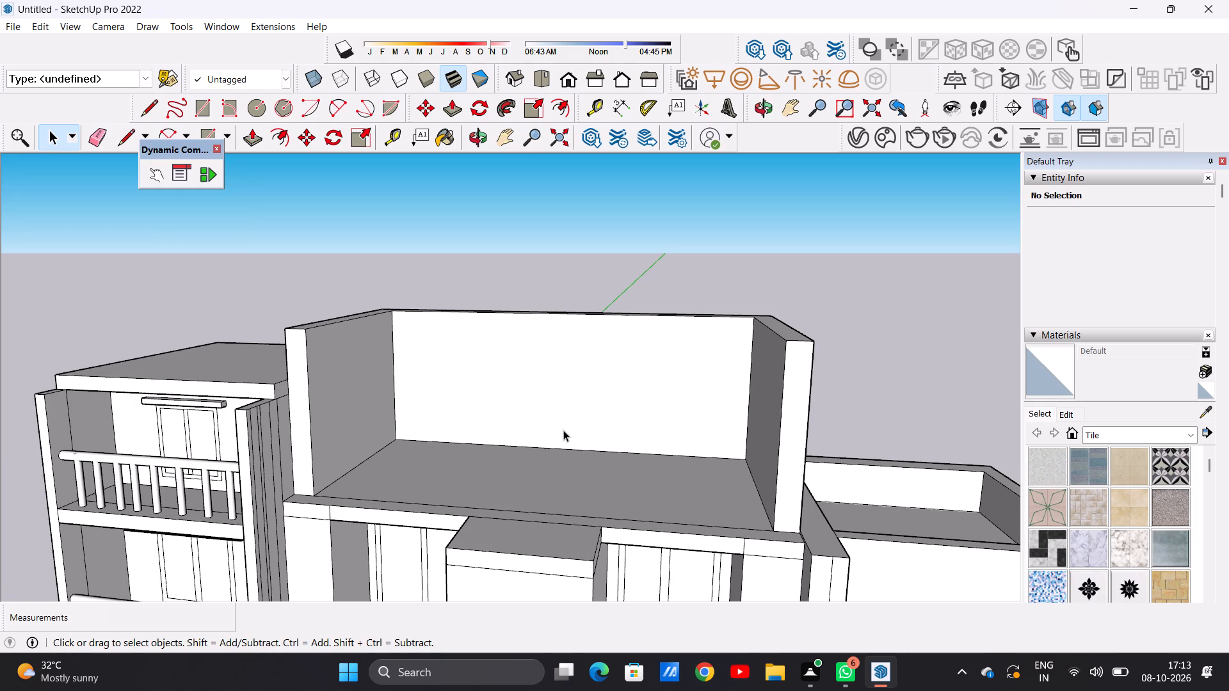
pyautogui.scroll(-20, 584, 457)
pyautogui.scroll(-18, 584, 457)
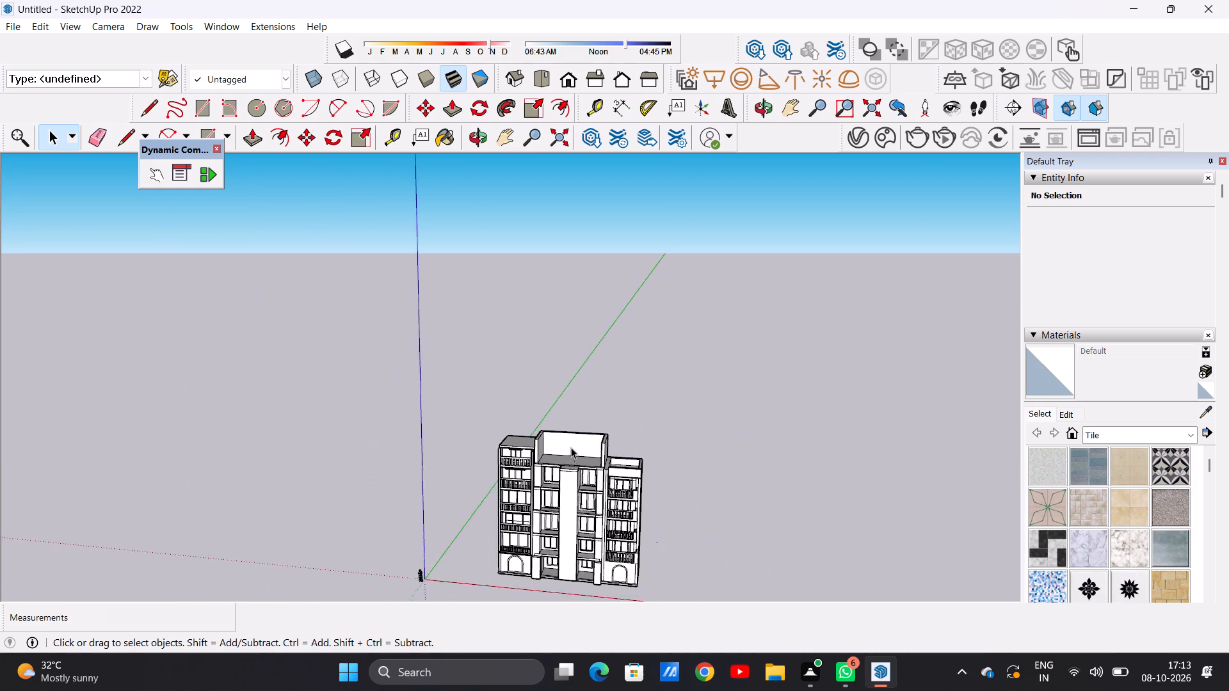
pyautogui.scroll(-4, 571, 447)
pyautogui.moveTo(565, 519); pyautogui.dragTo(609, 447, button='middle')
pyautogui.scroll(6, 582, 482)
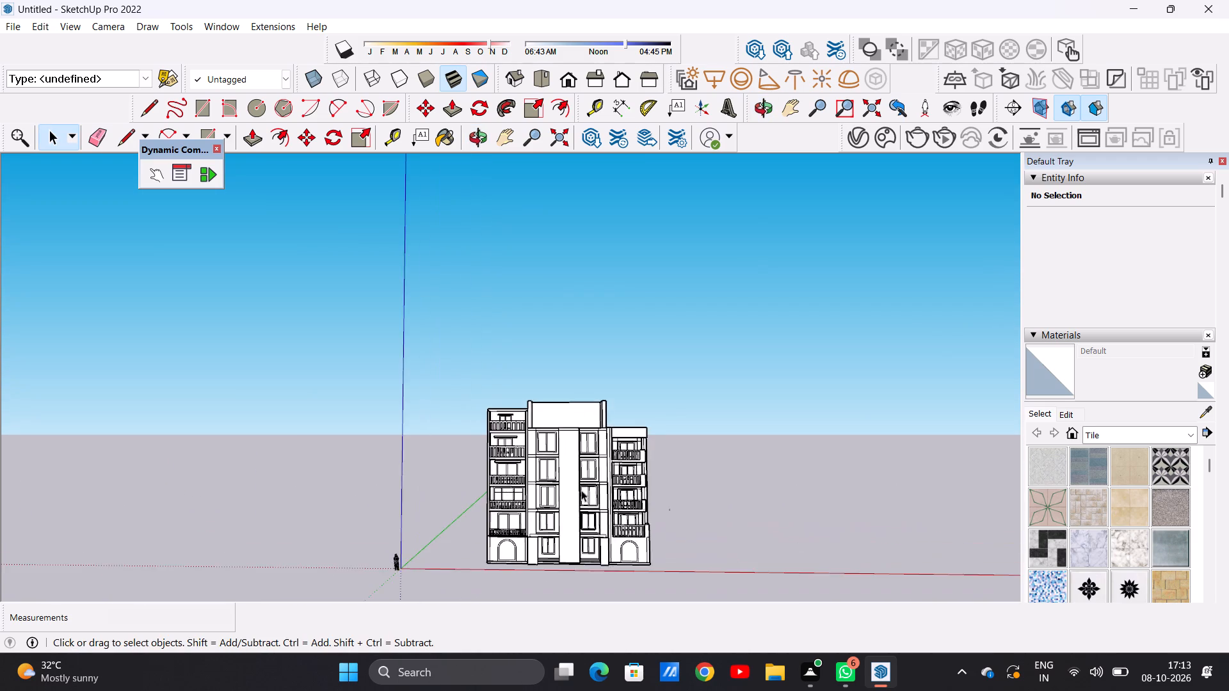
pyautogui.scroll(3, 578, 496)
pyautogui.scroll(-1, 578, 496)
pyautogui.scroll(7, 578, 496)
pyautogui.scroll(-3, 565, 520)
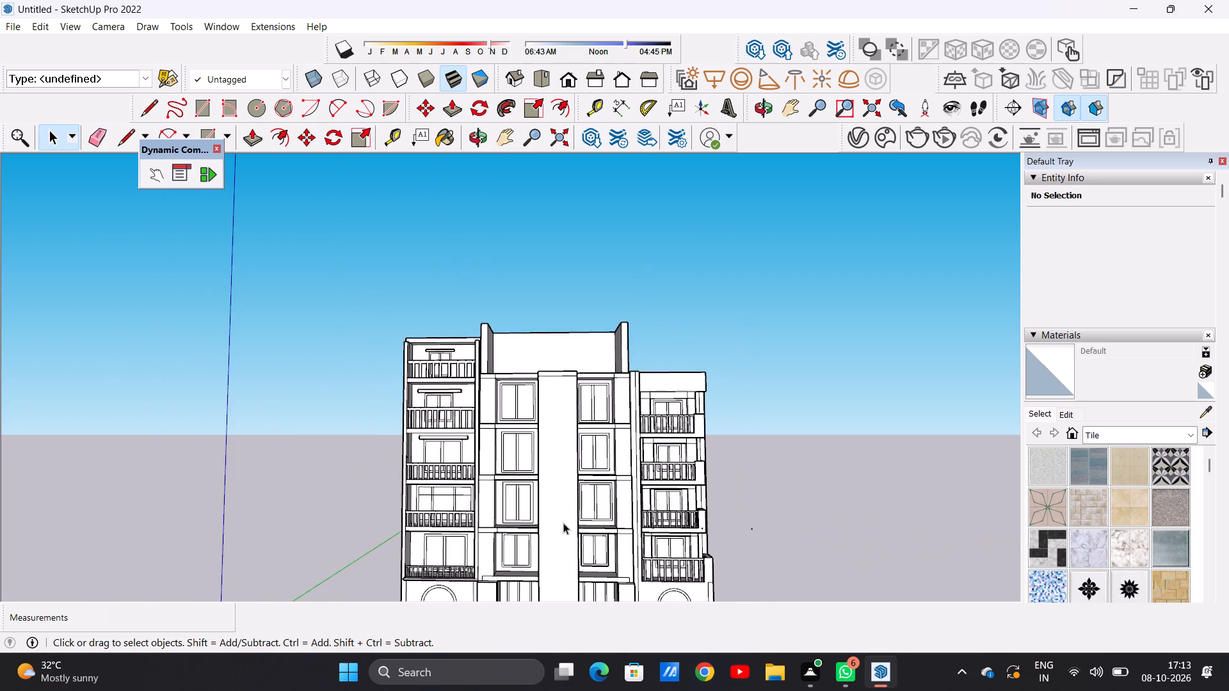
pyautogui.scroll(-7, 563, 523)
pyautogui.scroll(3, 574, 430)
pyautogui.scroll(-1, 574, 430)
pyautogui.scroll(1, 574, 430)
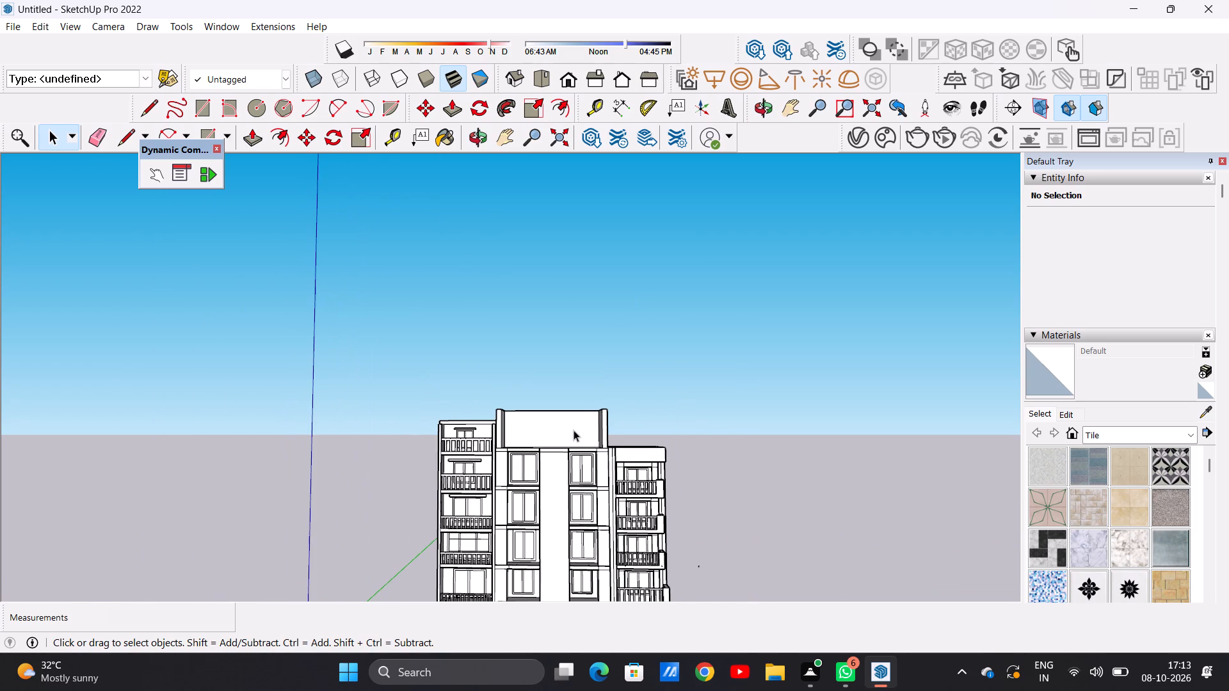
pyautogui.scroll(-2, 606, 498)
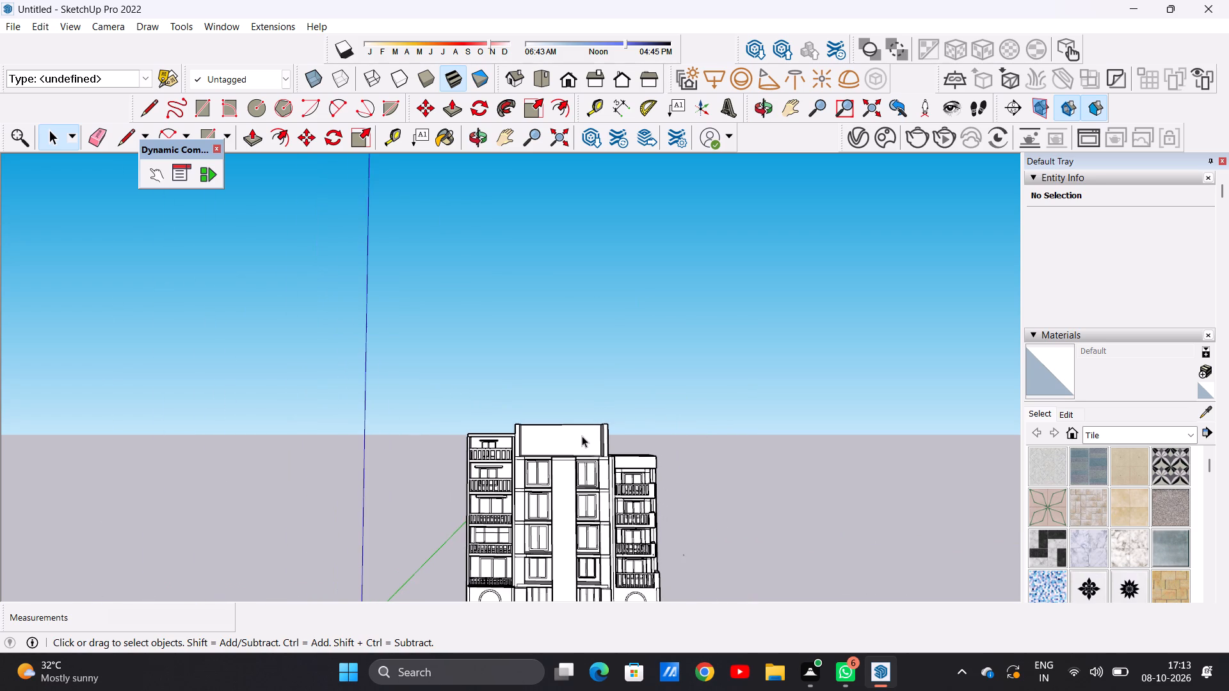
pyautogui.moveTo(582, 436); pyautogui.dragTo(597, 584, button='middle')
pyautogui.scroll(2, 570, 409)
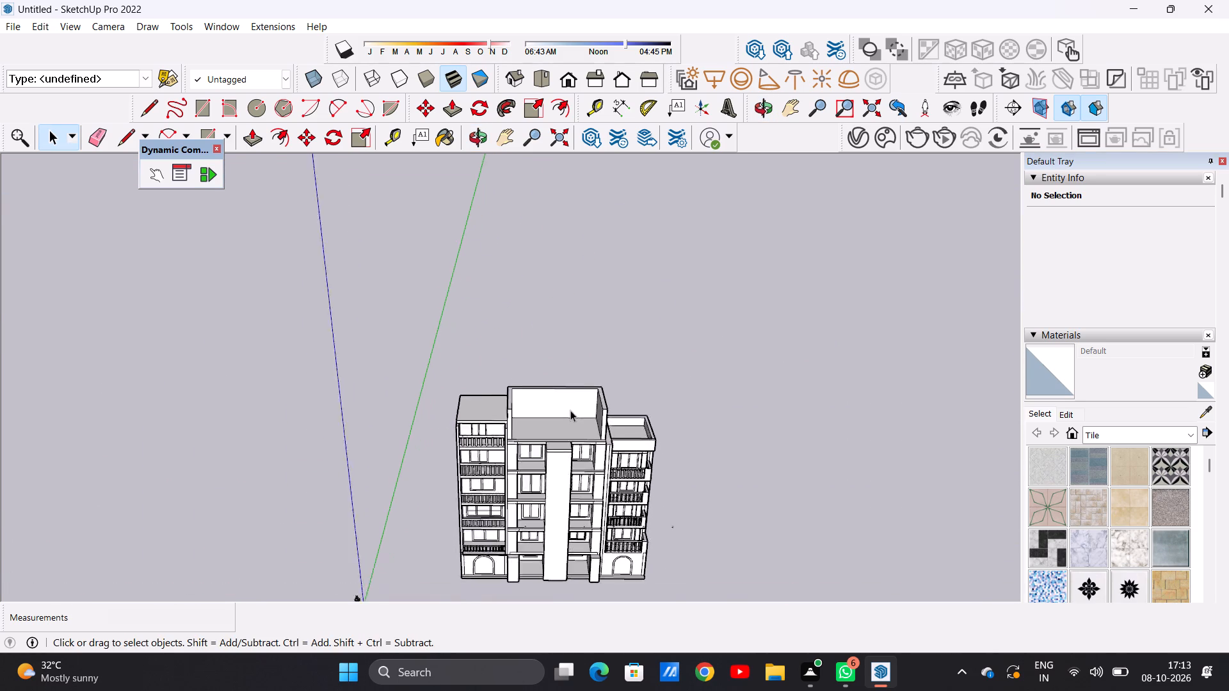
pyautogui.scroll(6, 570, 410)
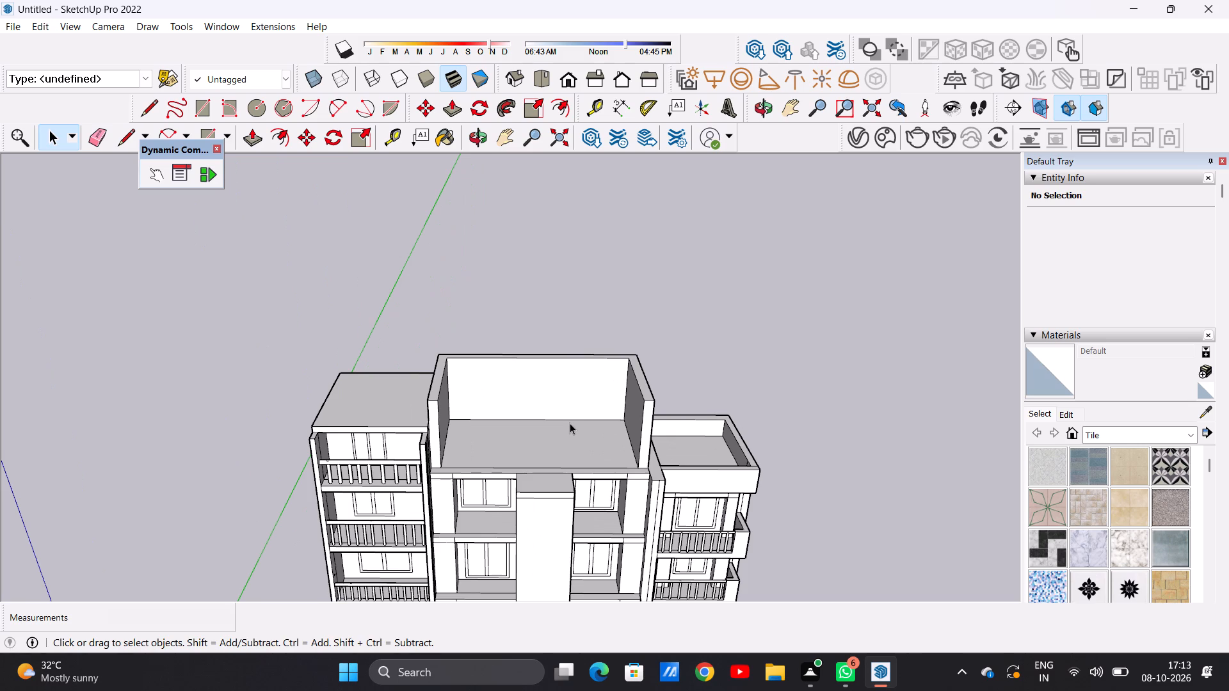
pyautogui.scroll(-2, 570, 423)
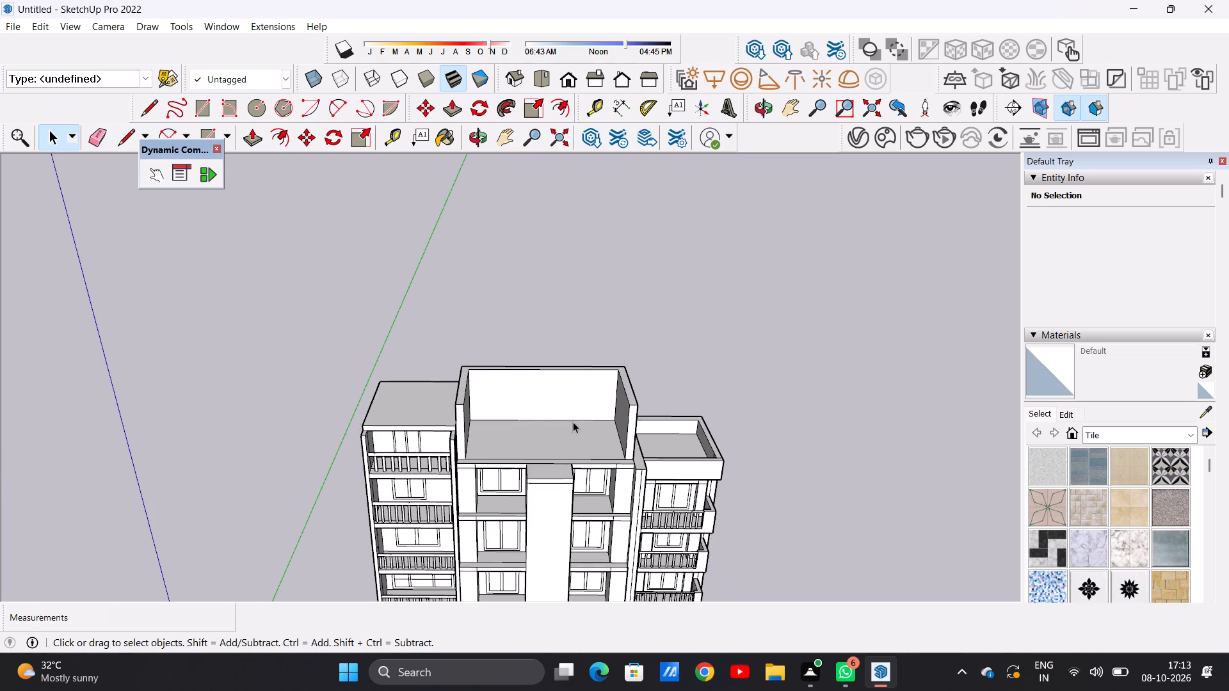
pyautogui.moveTo(577, 456); pyautogui.dragTo(573, 536, button='middle')
pyautogui.scroll(8, 587, 453)
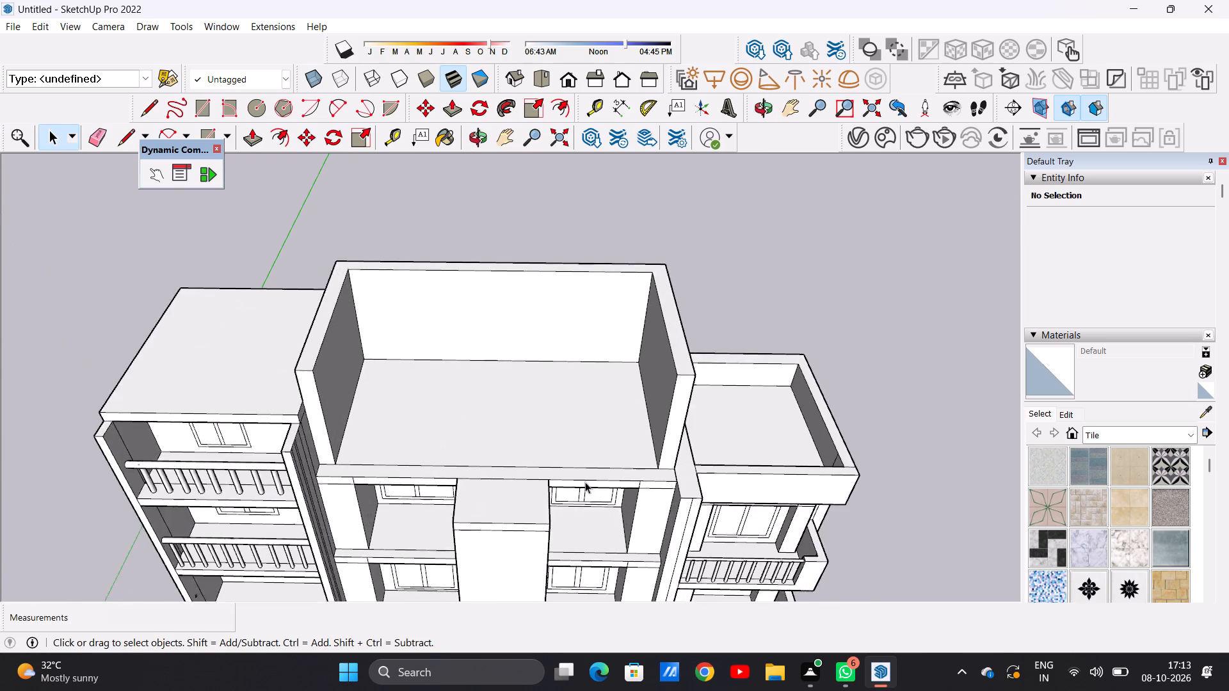
pyautogui.scroll(2, 585, 482)
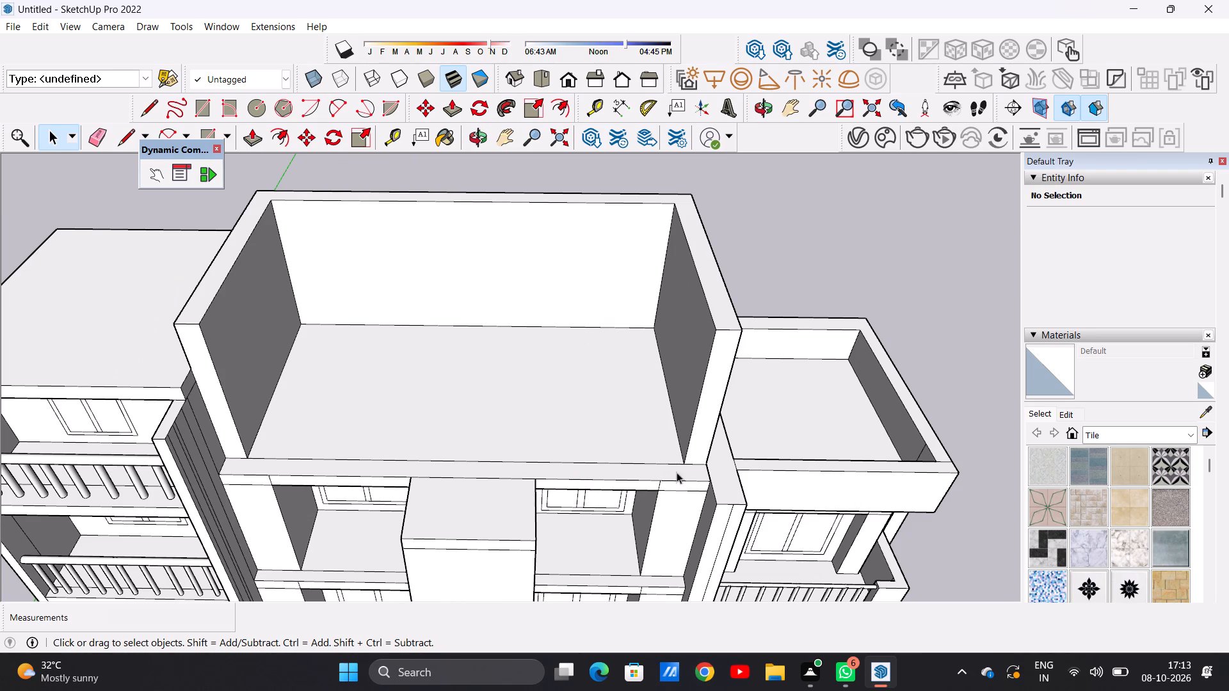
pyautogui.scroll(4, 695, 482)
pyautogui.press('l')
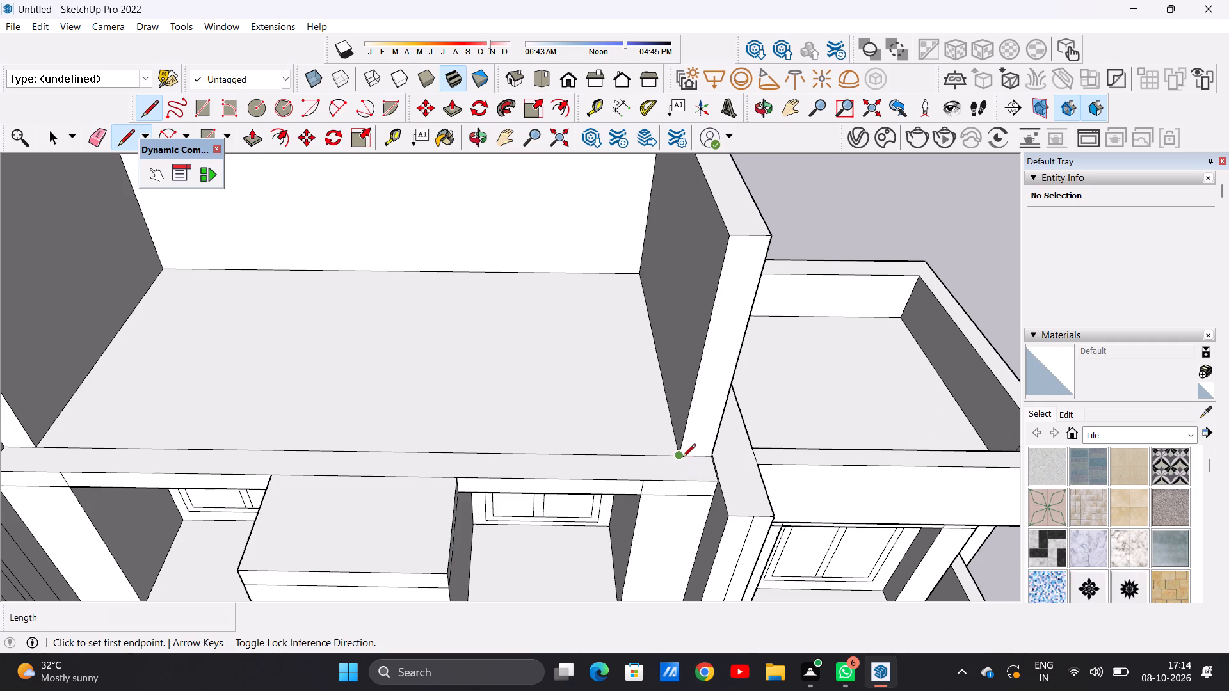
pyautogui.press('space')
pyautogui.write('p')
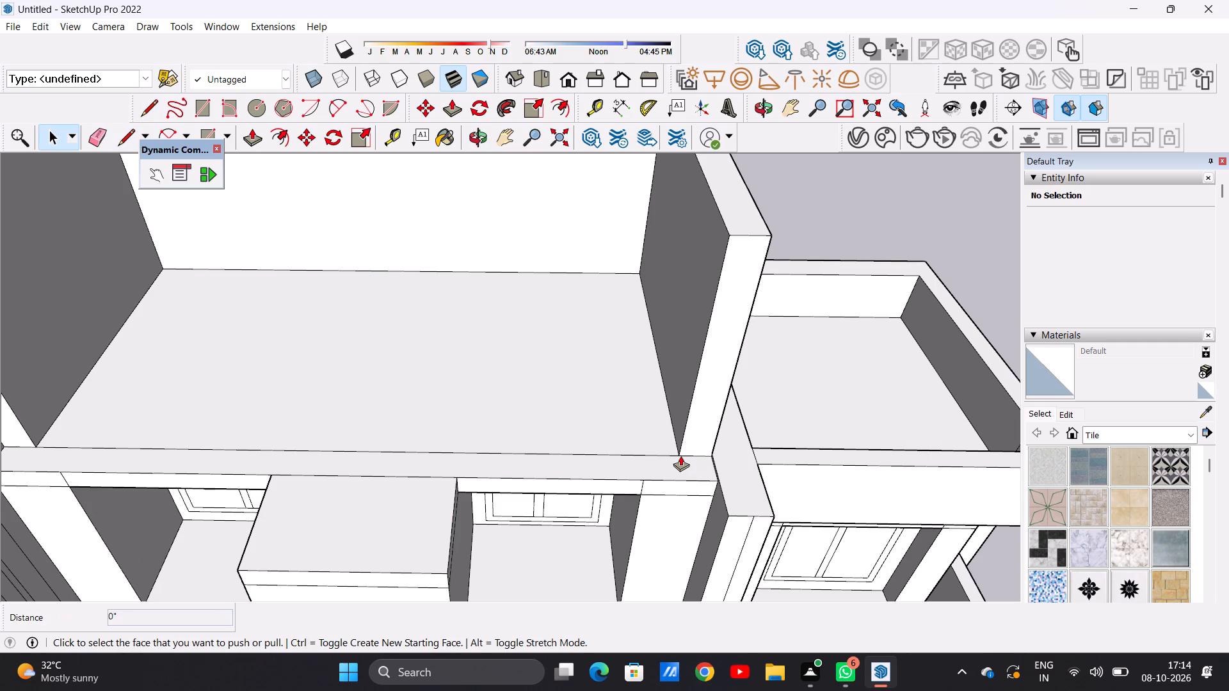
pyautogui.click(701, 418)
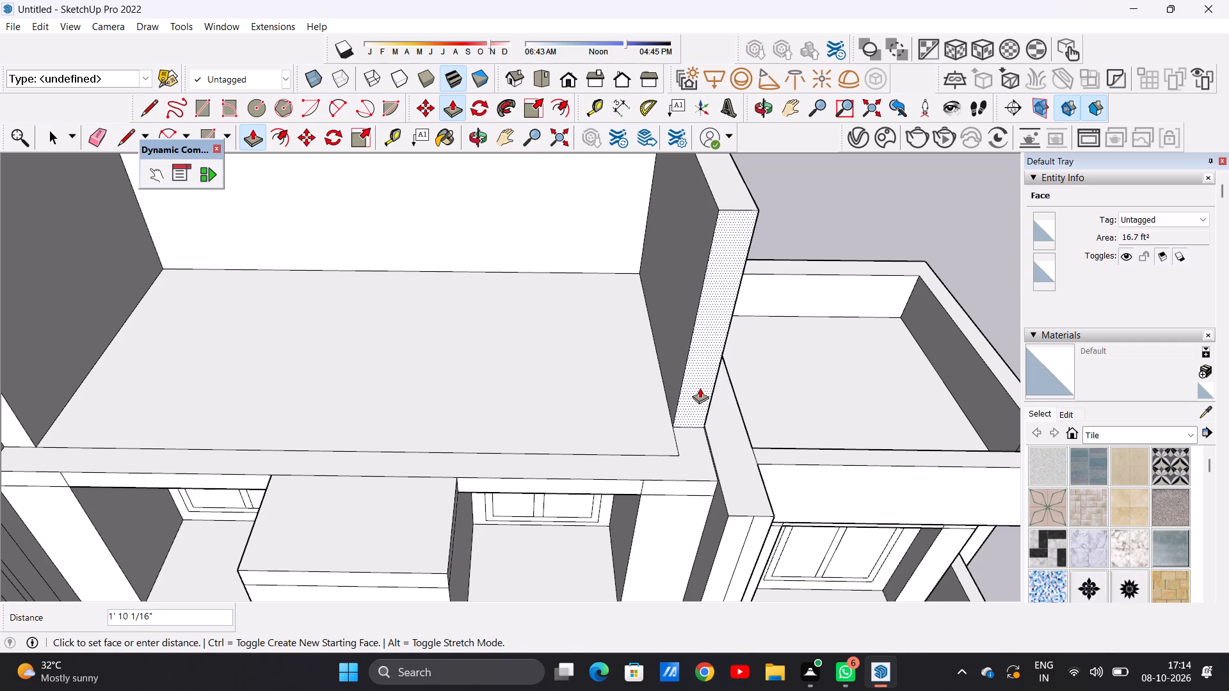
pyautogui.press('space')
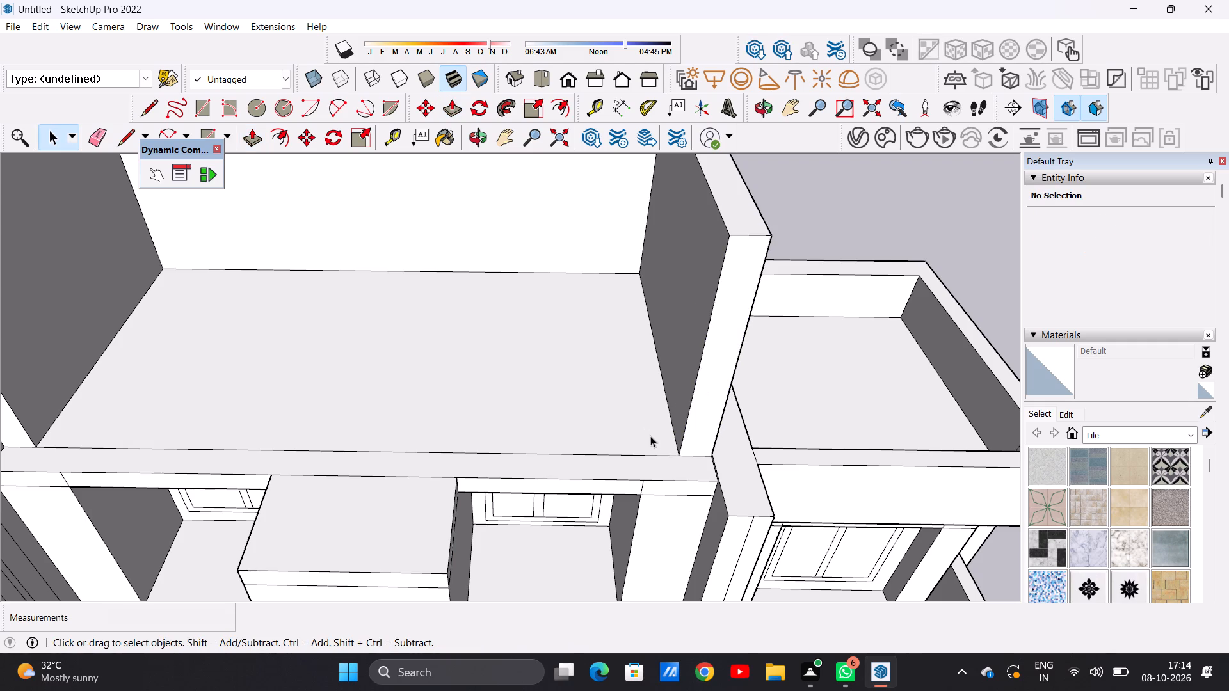
# Push/Pull the front end face of the terrace's right-hand side wall forward about 1' 5 11/16" to the floor slab's front edge.
pyautogui.scroll(6, 685, 461)
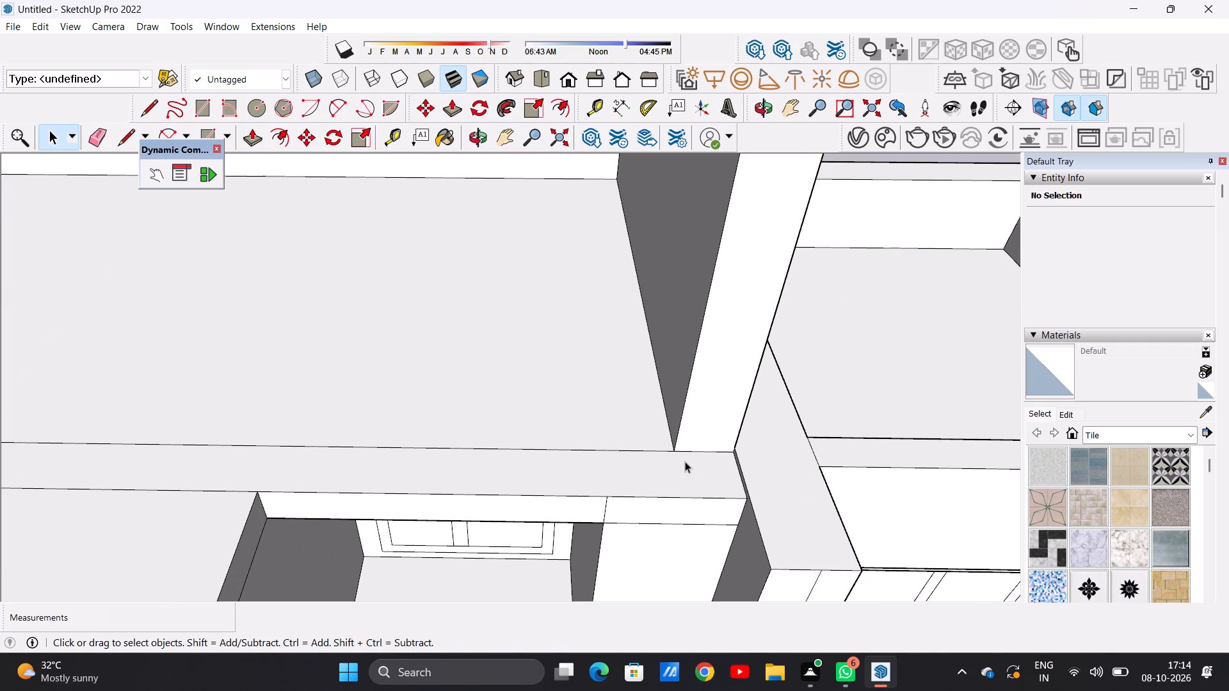
pyautogui.press('p')
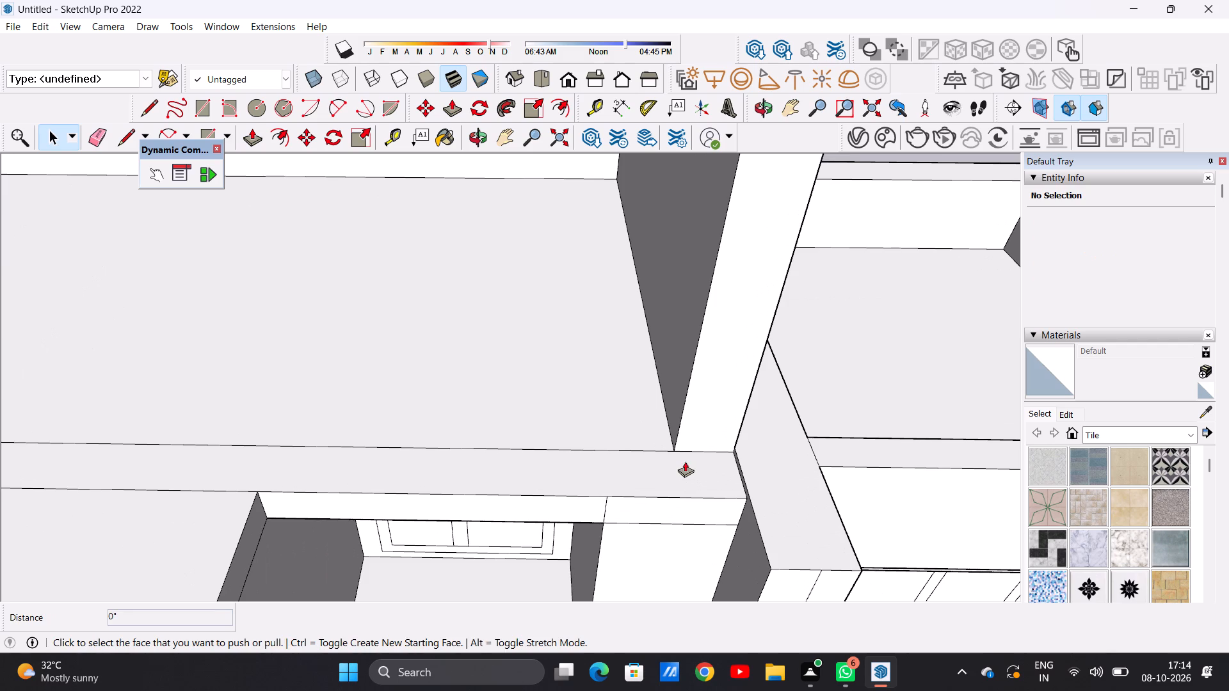
pyautogui.click(712, 411)
pyautogui.click(742, 492)
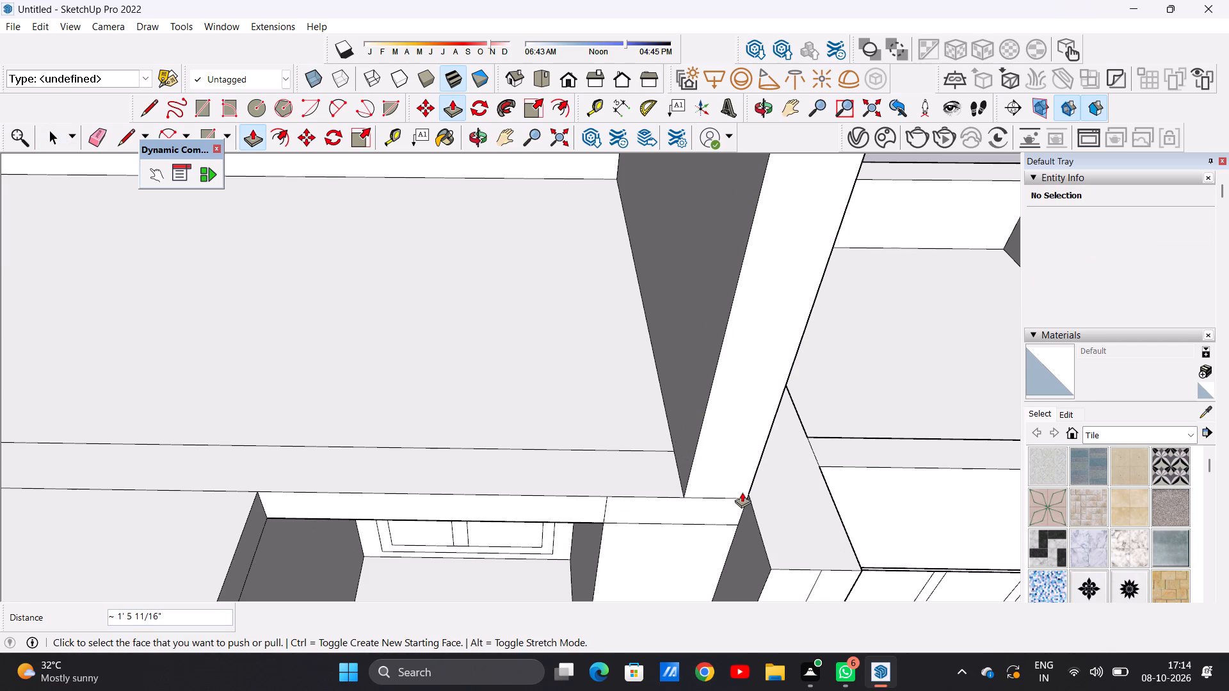
# Push/Pull the front end face of the terrace's left-hand side wall forward about 1' 5 11/16" to the slab's front edge.
pyautogui.scroll(-8, 661, 454)
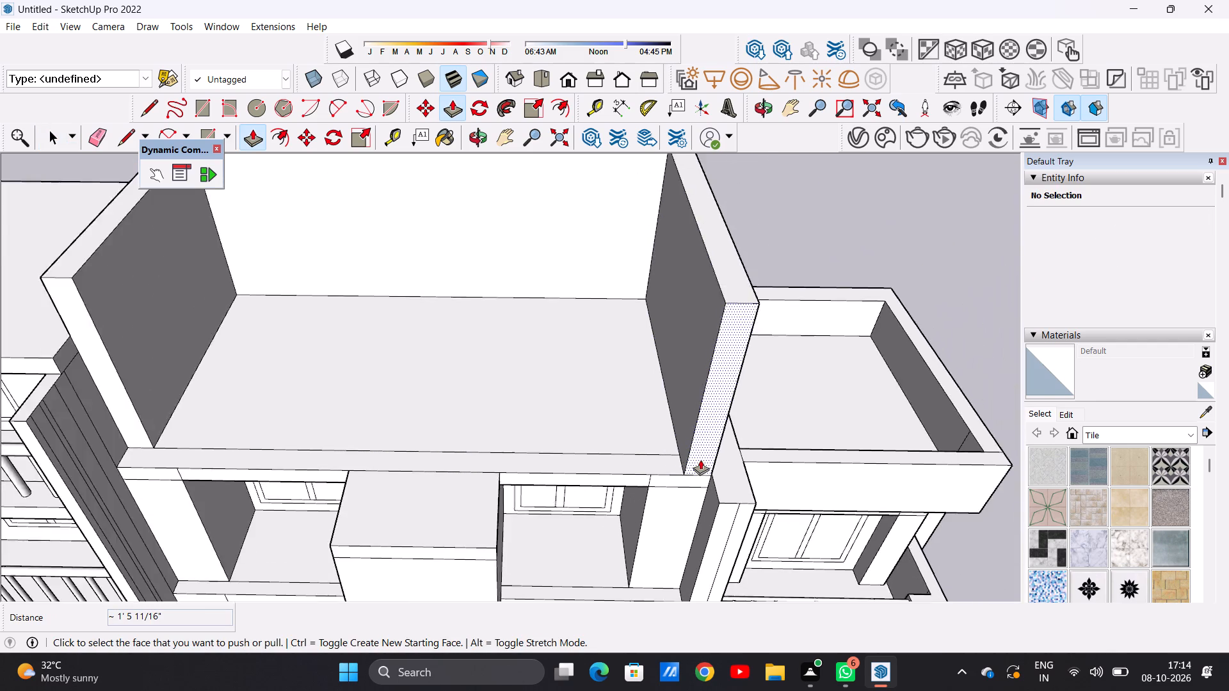
pyautogui.scroll(-6, 700, 459)
pyautogui.scroll(11, 277, 426)
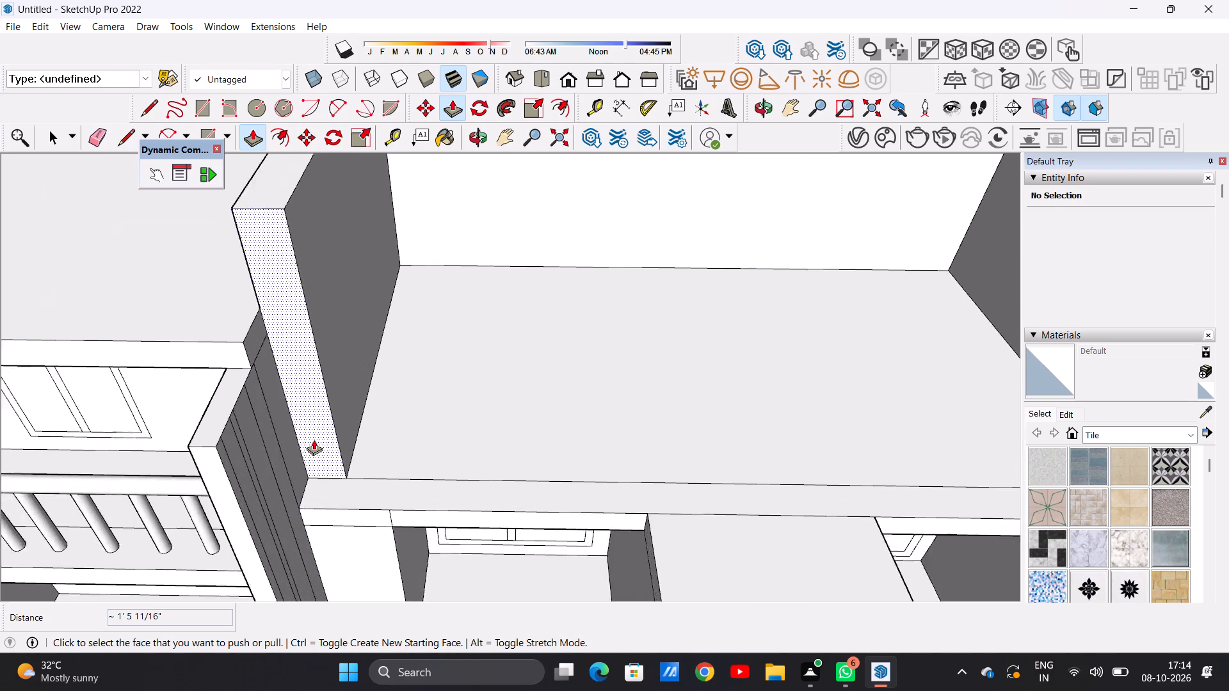
pyautogui.scroll(2, 314, 440)
pyautogui.click(315, 439)
pyautogui.click(341, 527)
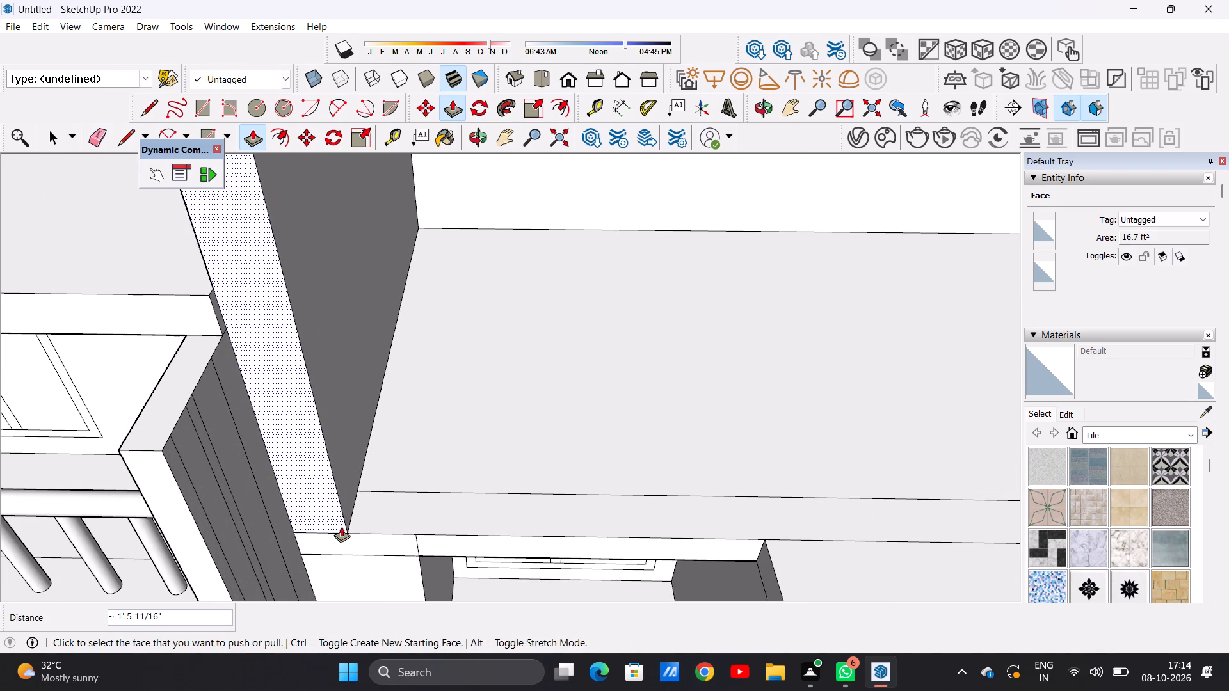
pyautogui.press('space')
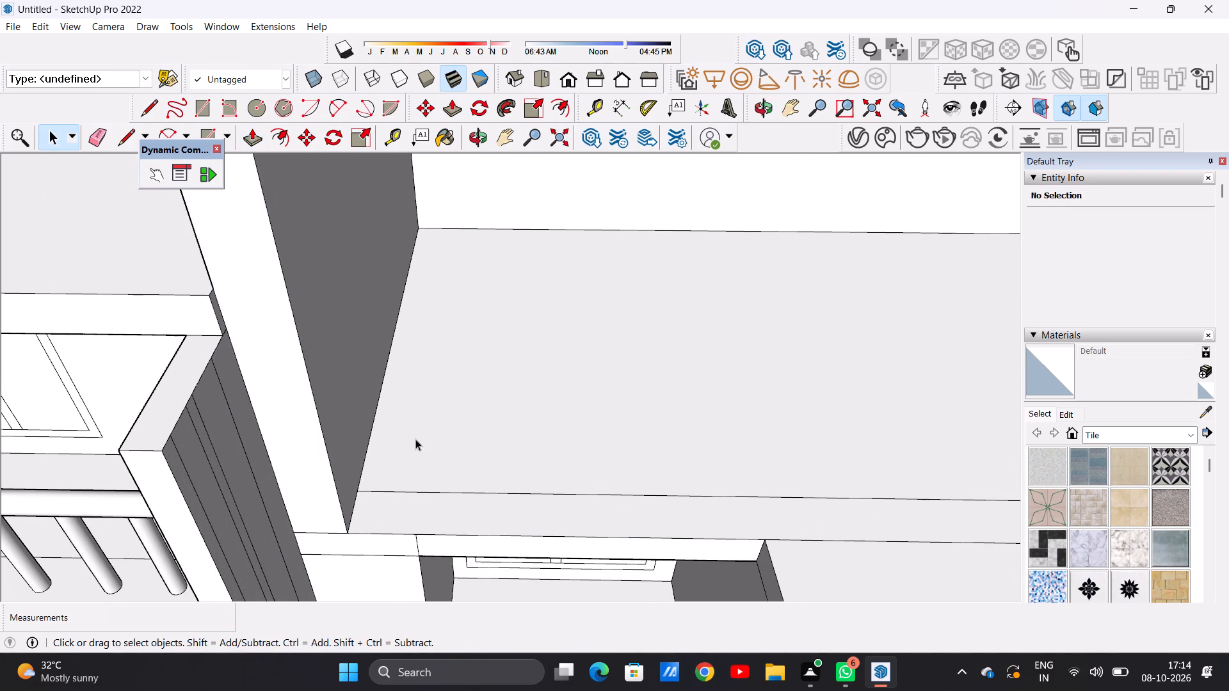
# Draw a line about 29' 6 7/16" long across the middle of the roof terrace floor, from one side wall to the other.
pyautogui.scroll(-10, 426, 475)
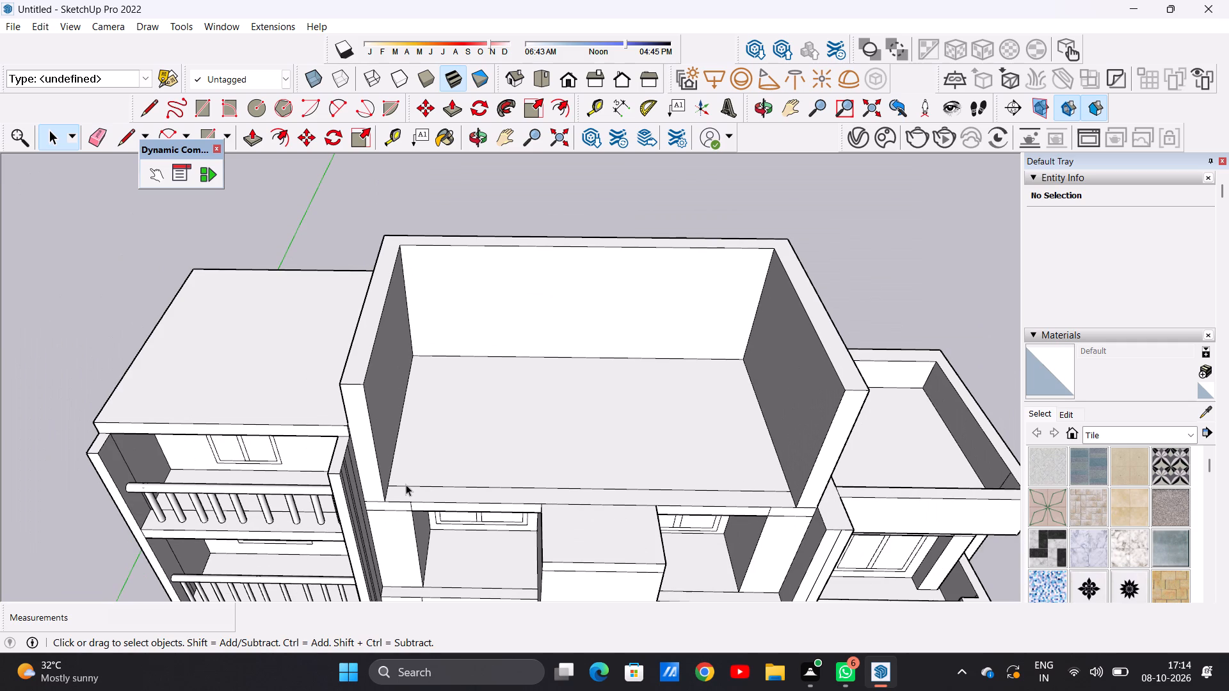
pyautogui.moveTo(709, 436); pyautogui.dragTo(698, 429, button='middle')
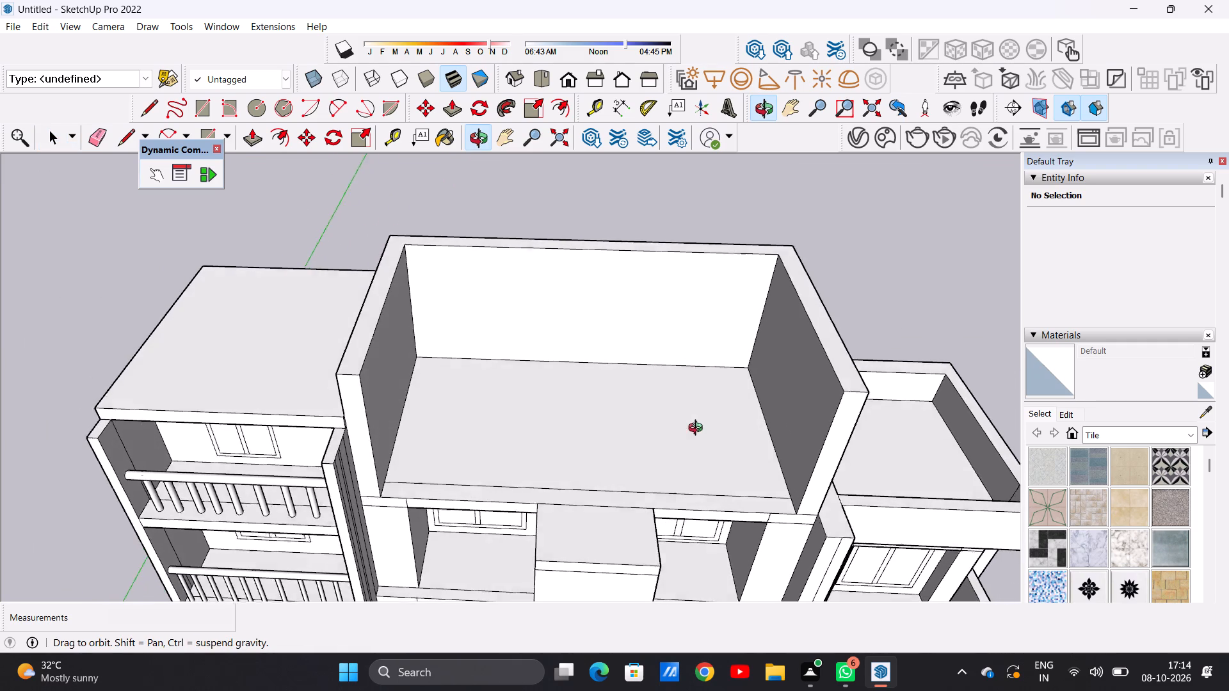
pyautogui.moveTo(698, 429); pyautogui.dragTo(698, 430, button='middle')
pyautogui.scroll(5, 743, 438)
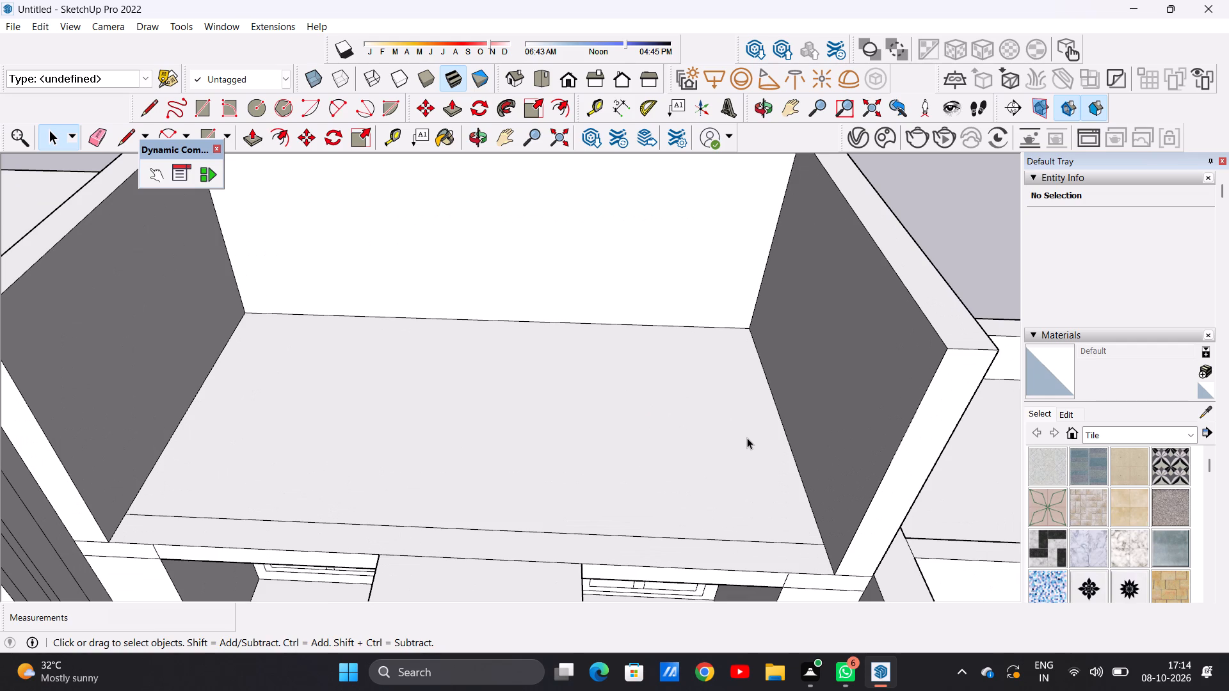
pyautogui.scroll(-1, 659, 445)
pyautogui.scroll(-16, 496, 411)
pyautogui.scroll(5, 535, 402)
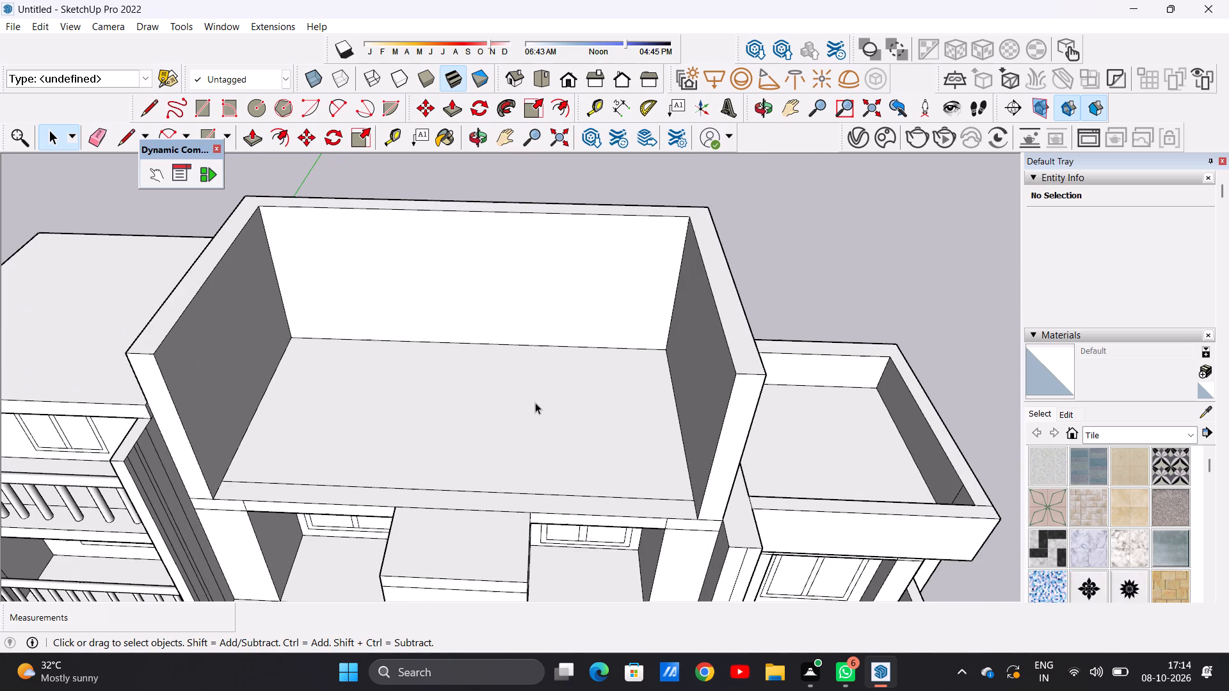
pyautogui.press('l')
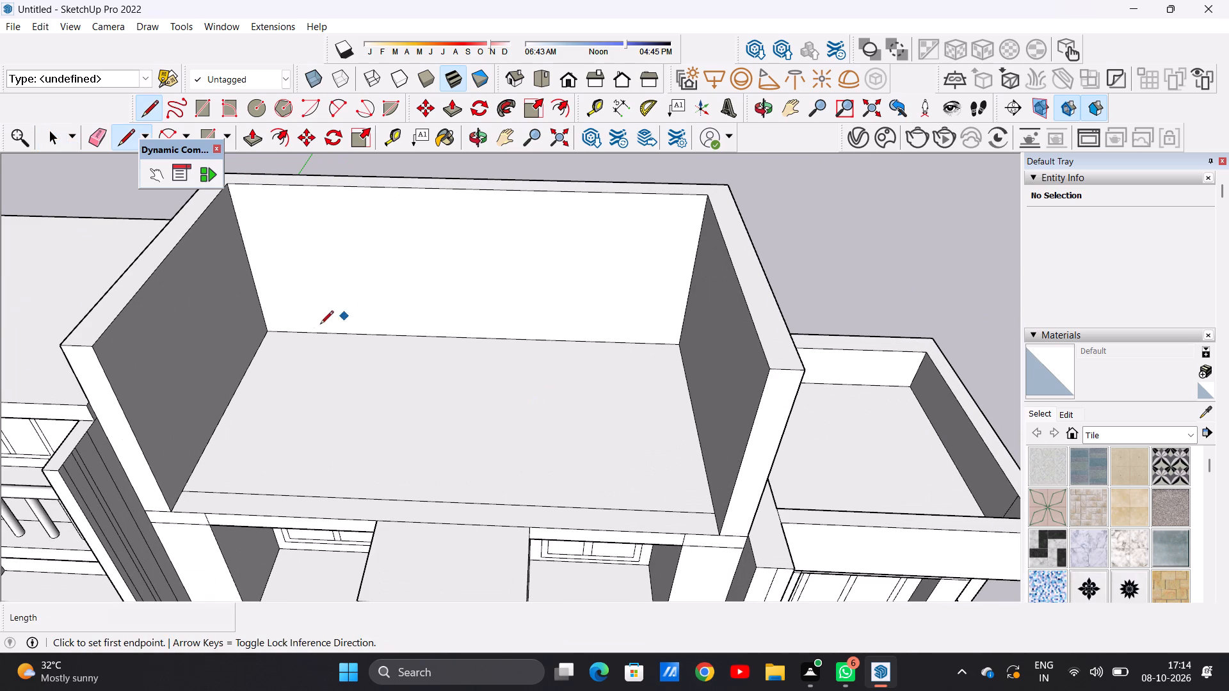
pyautogui.click(222, 415)
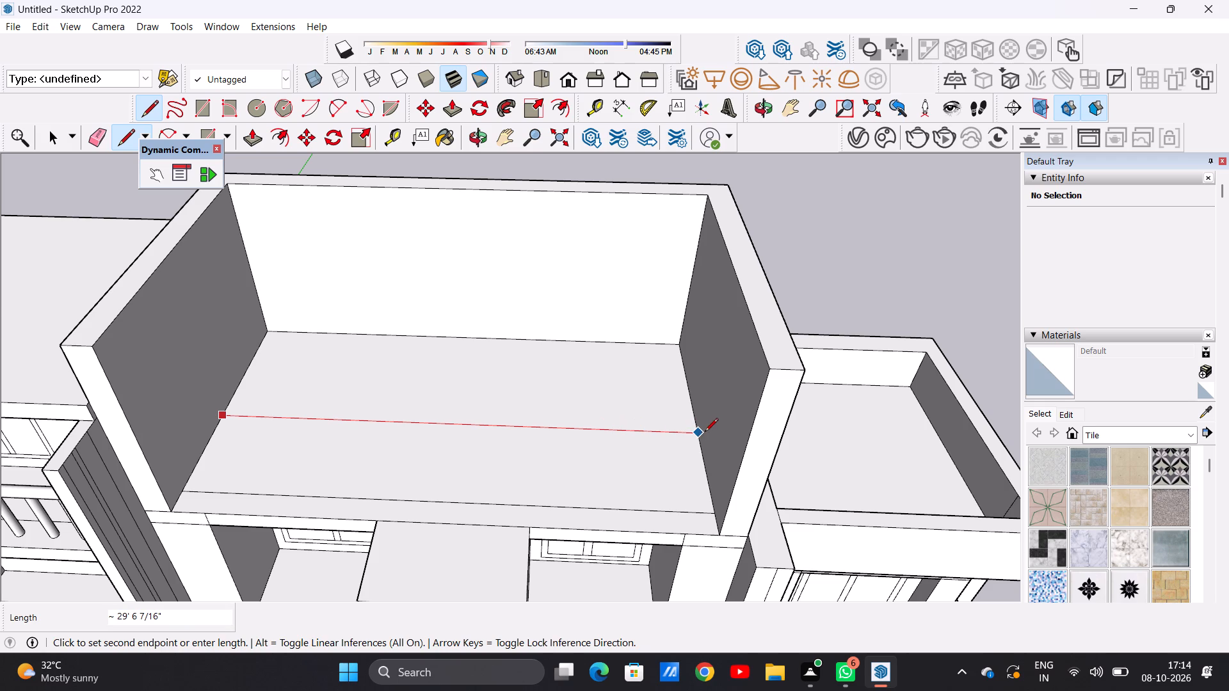
pyautogui.click(698, 433)
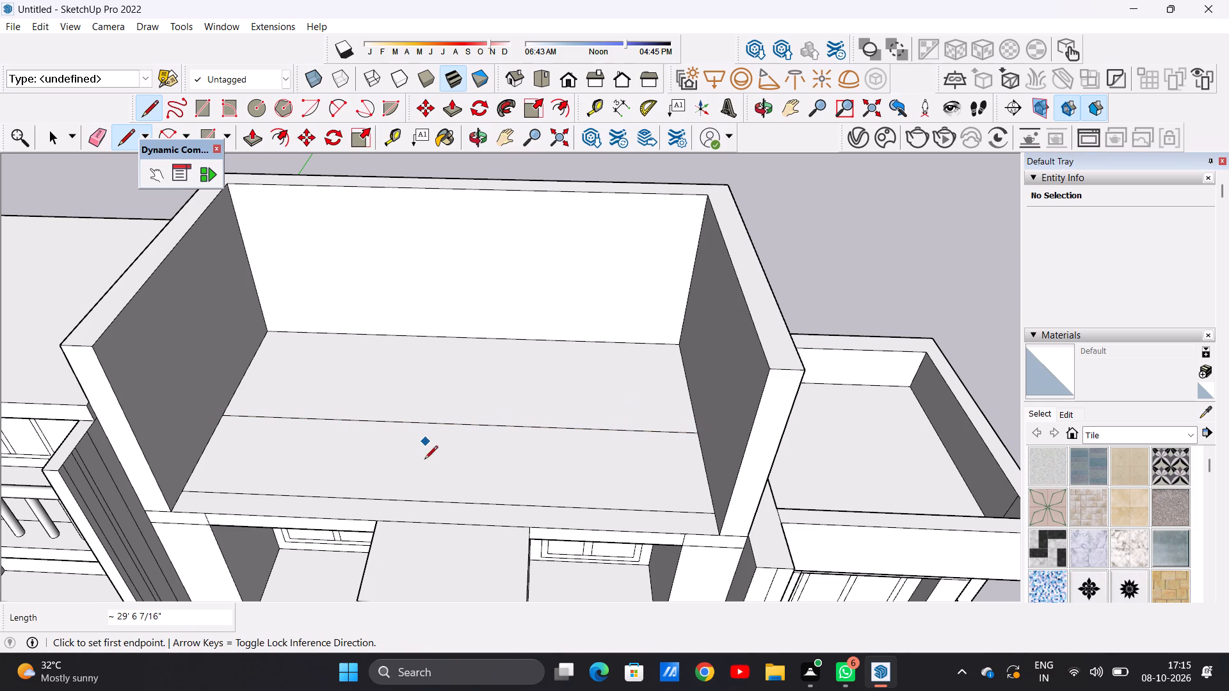
# Draw a second parallel line about 29' 6 7/16" long between the side walls, just in front of the first, outlining a narrow strip.
pyautogui.scroll(5, 424, 464)
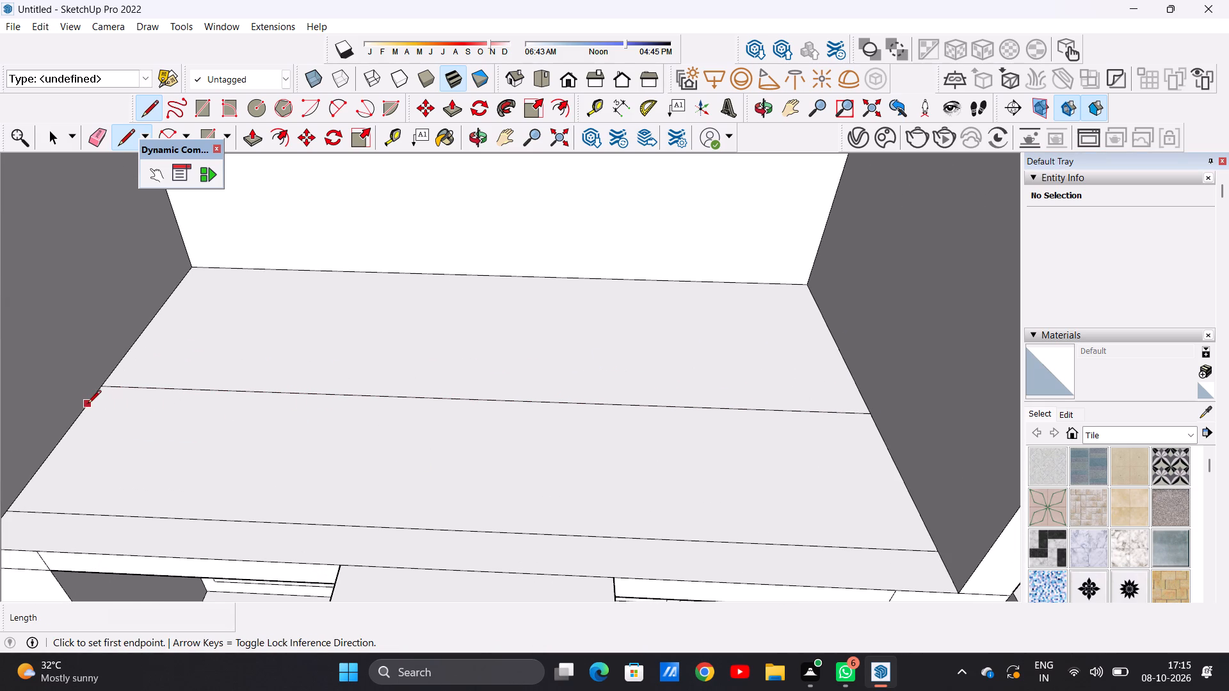
pyautogui.click(88, 404)
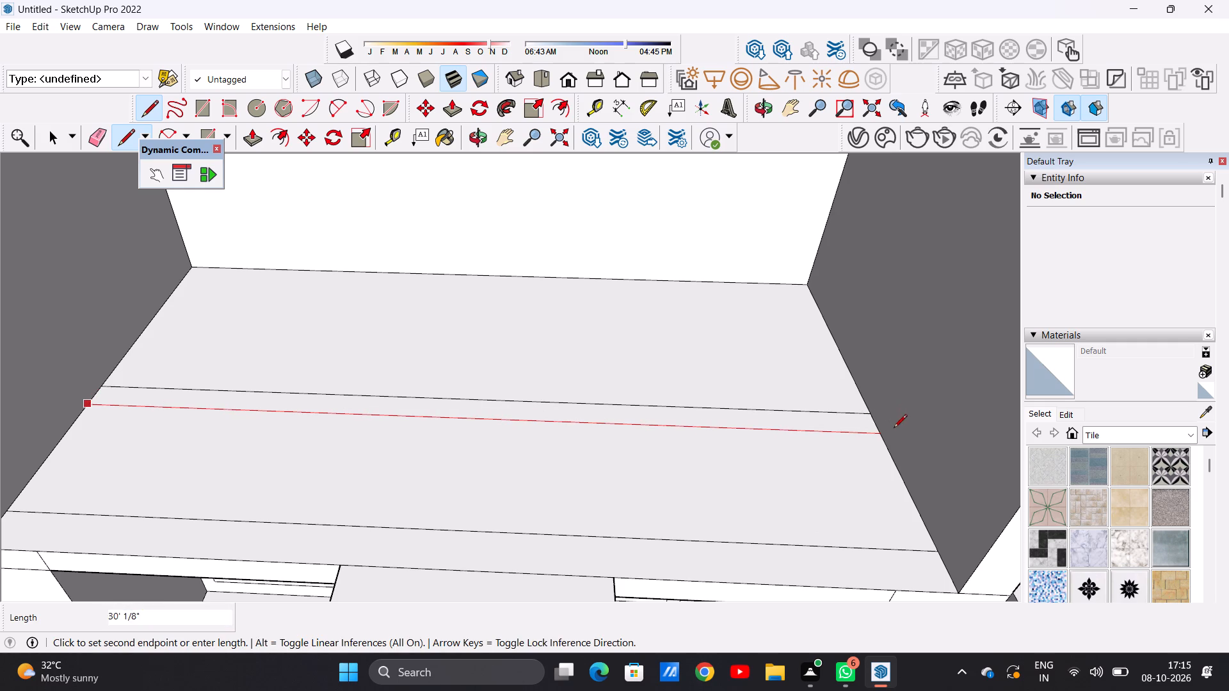
pyautogui.click(876, 436)
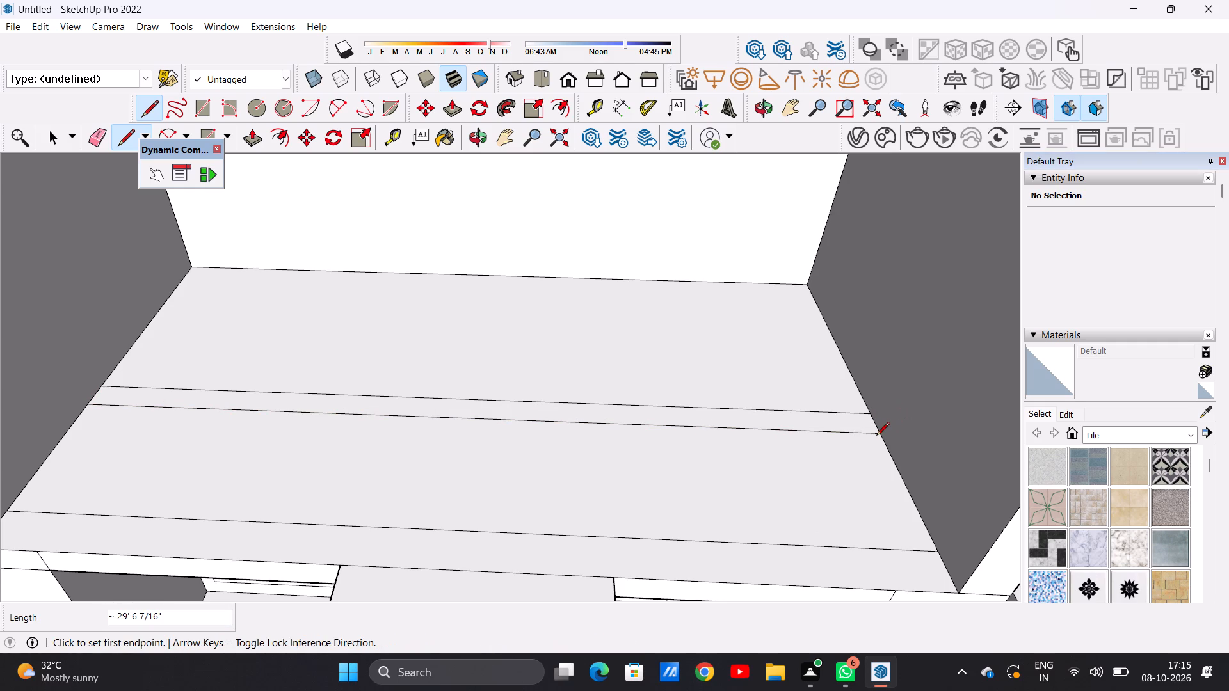
pyautogui.press('space')
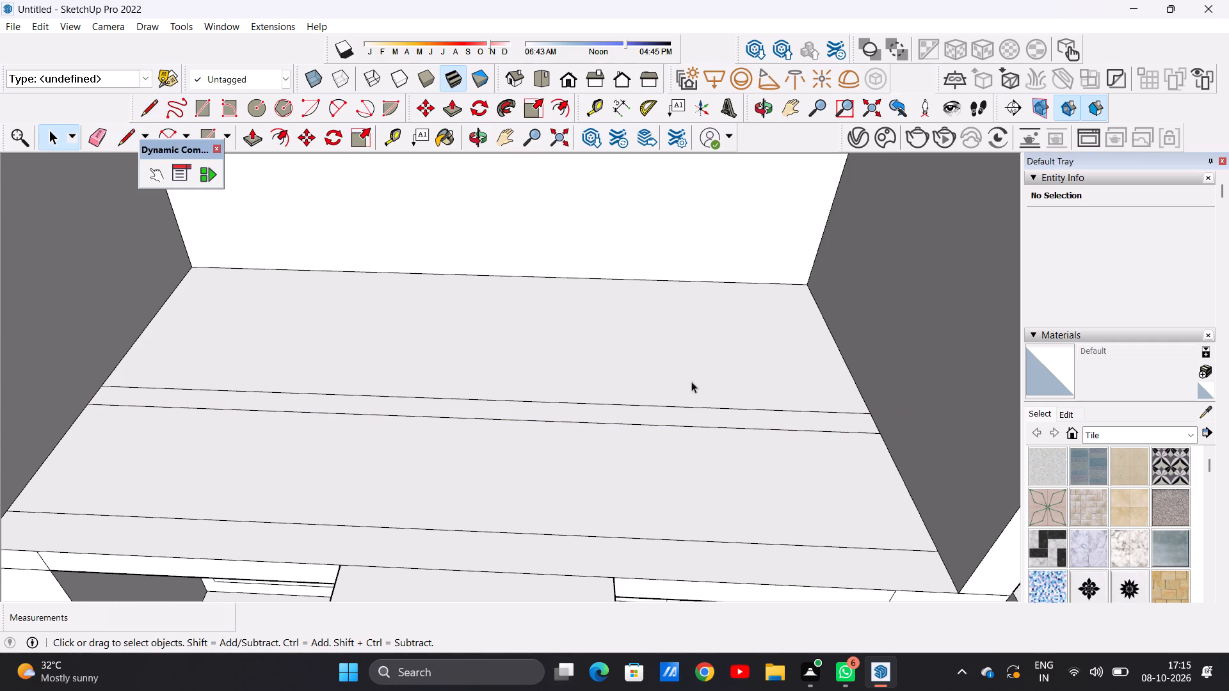
# Push/Pull the narrow strip on the roof terrace floor up 11' 4 3/16", level with the tops of the side walls.
pyautogui.scroll(-11, 606, 455)
pyautogui.moveTo(693, 467); pyautogui.dragTo(676, 395, button='middle')
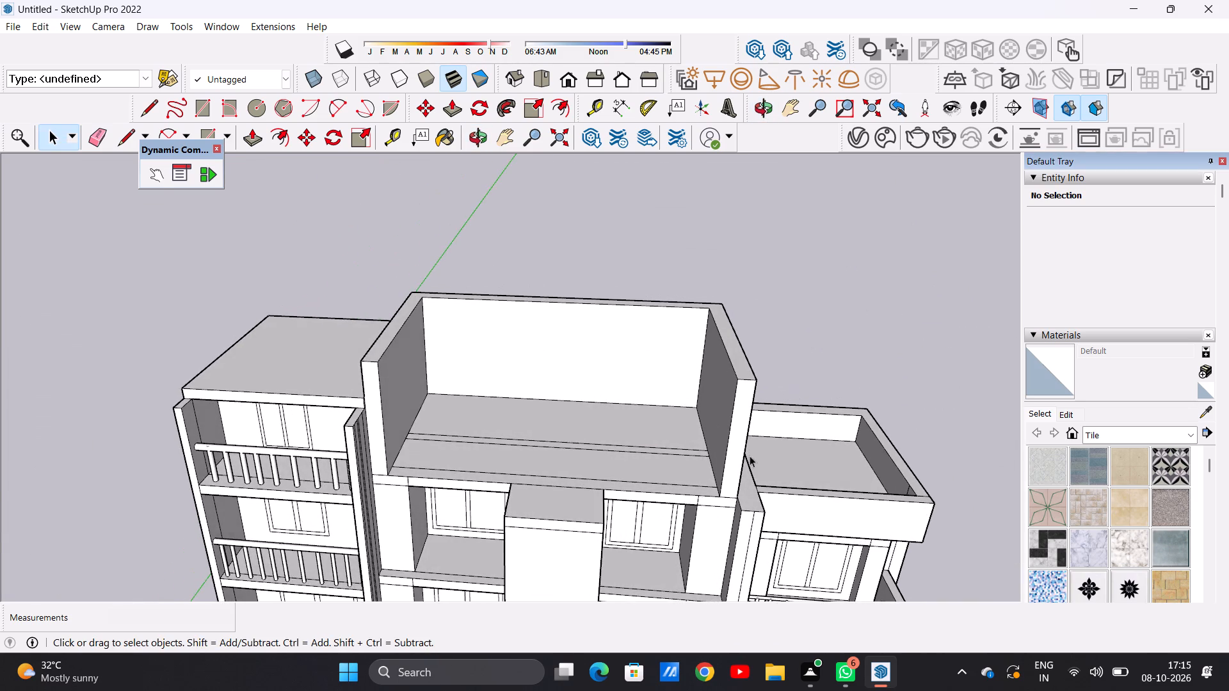
pyautogui.scroll(15, 746, 458)
pyautogui.press('p')
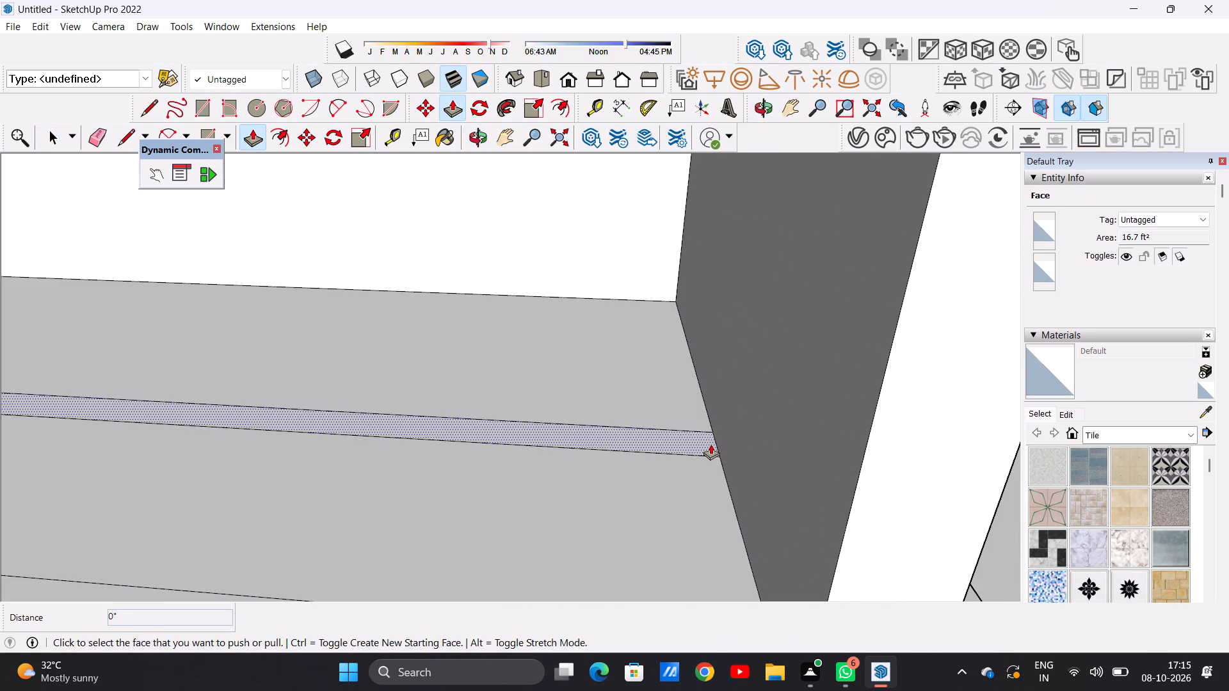
pyautogui.click(711, 444)
pyautogui.scroll(-10, 672, 428)
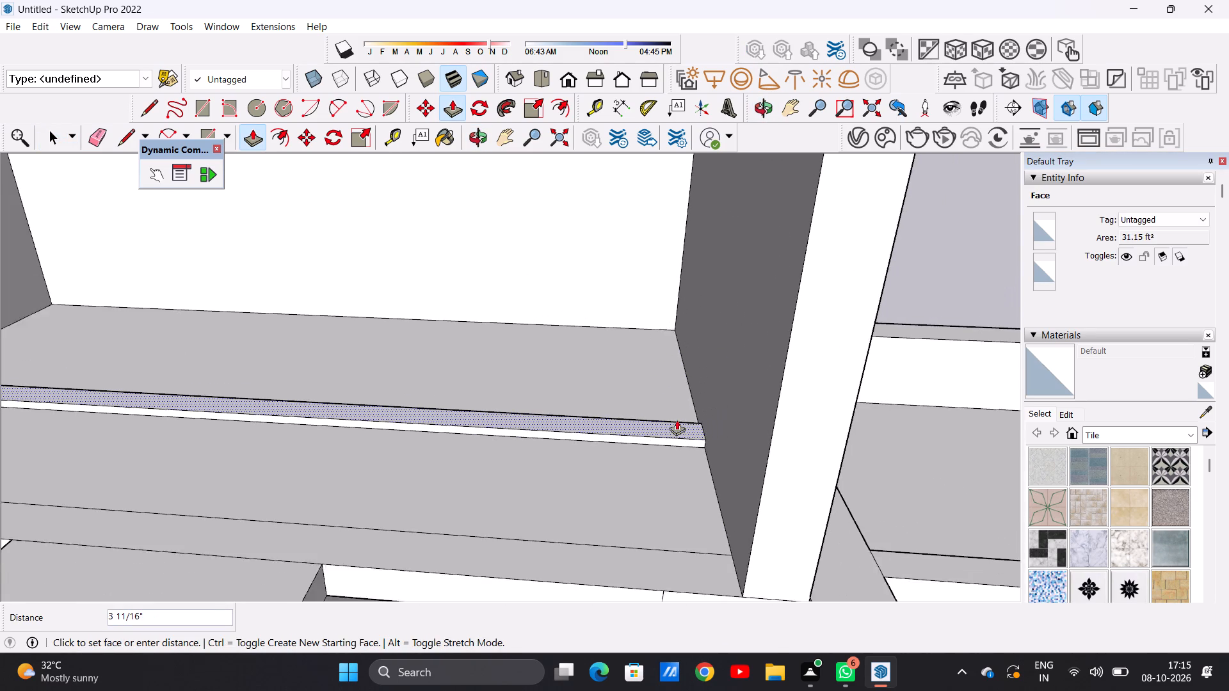
pyautogui.scroll(-9, 689, 340)
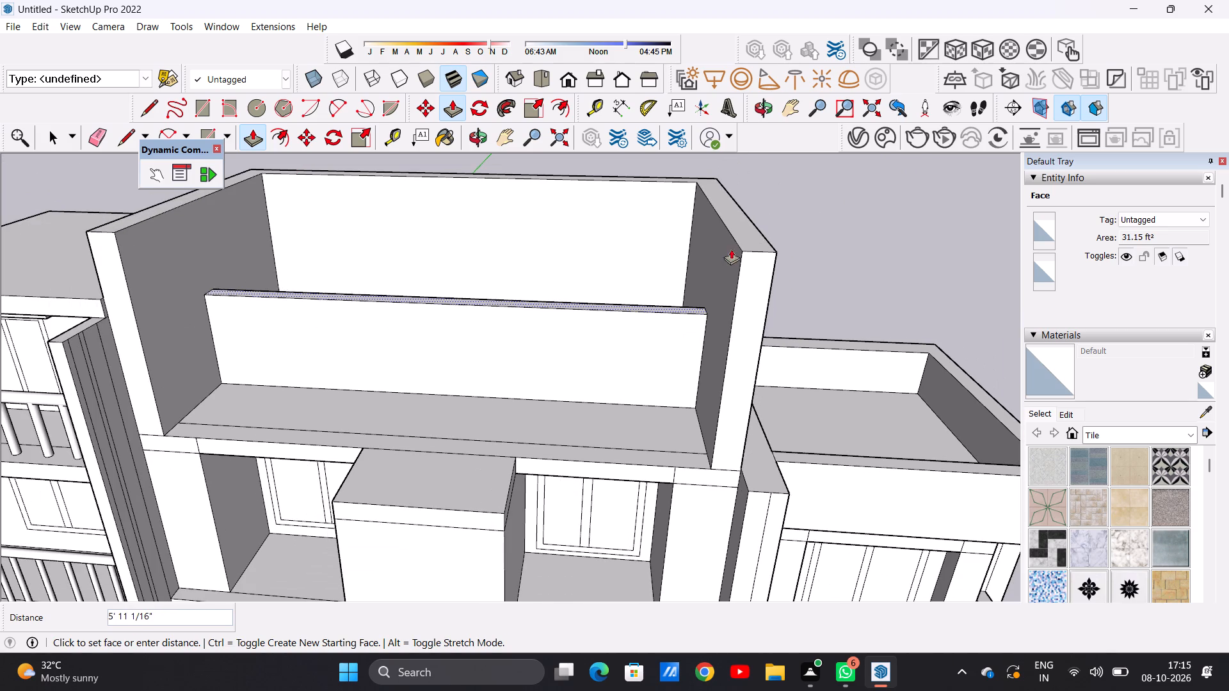
pyautogui.scroll(10, 721, 213)
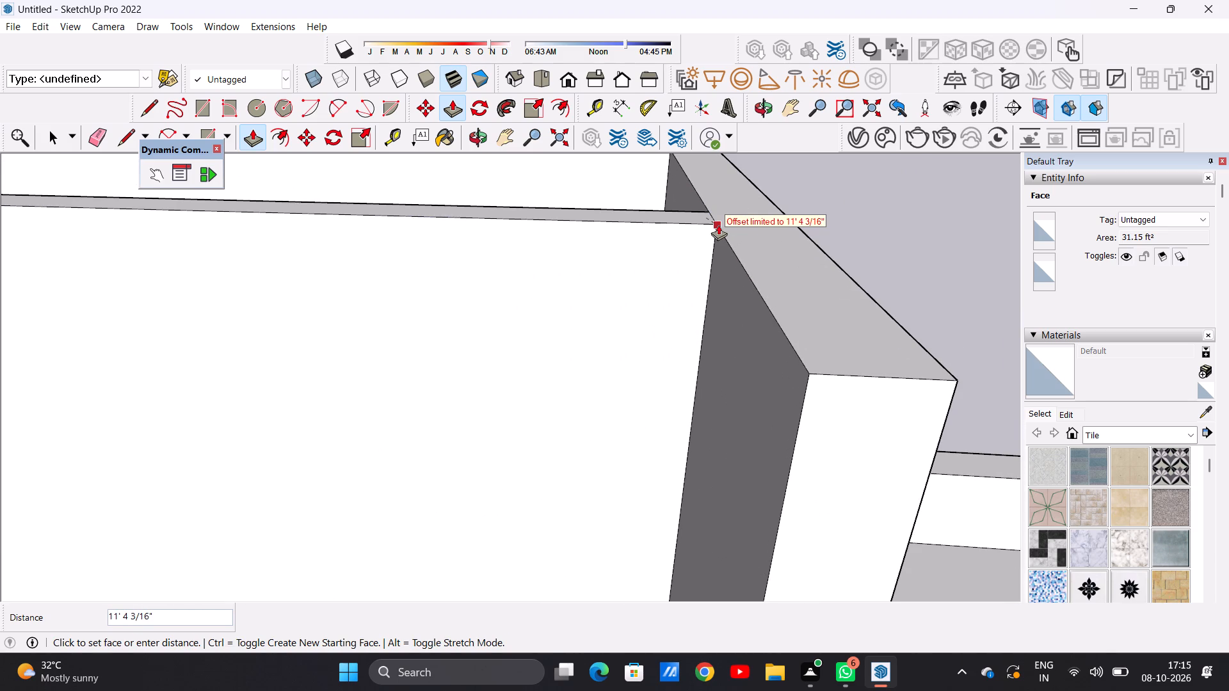
pyautogui.click(718, 225)
pyautogui.press('space')
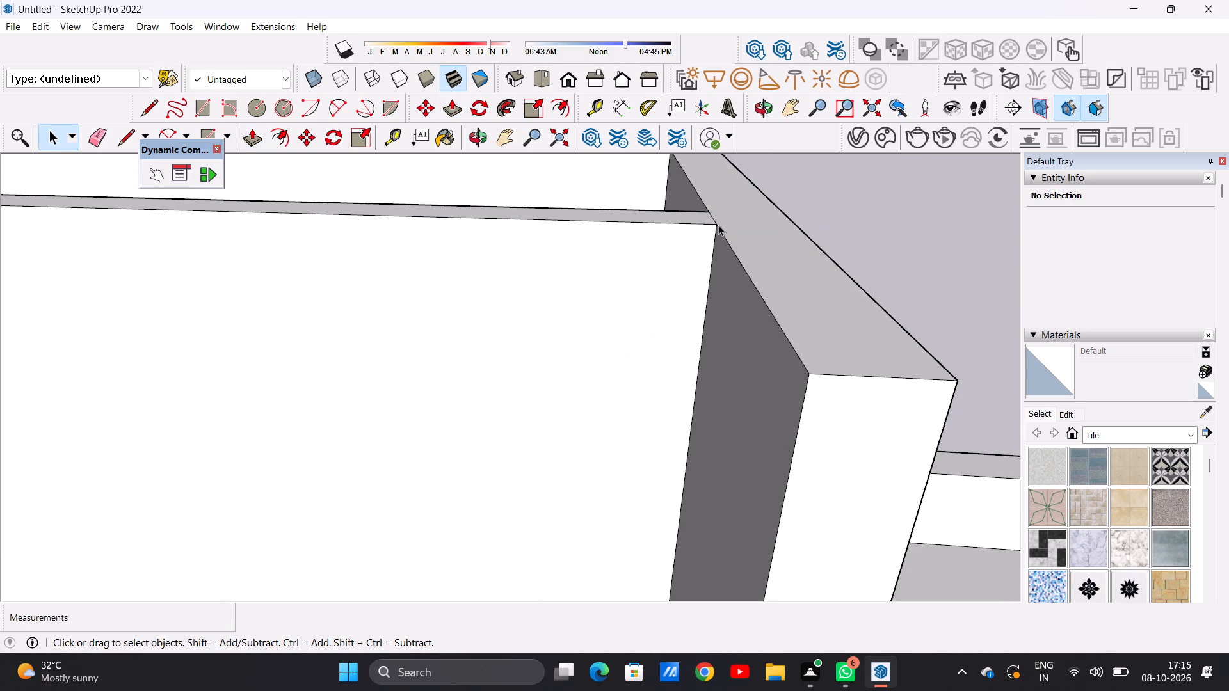
# Draw two parallel lines about 5' 2" long near the middle of the terrace floor, from the cross wall to the front line.
pyautogui.scroll(-18, 536, 345)
pyautogui.moveTo(524, 406); pyautogui.dragTo(540, 376, button='middle')
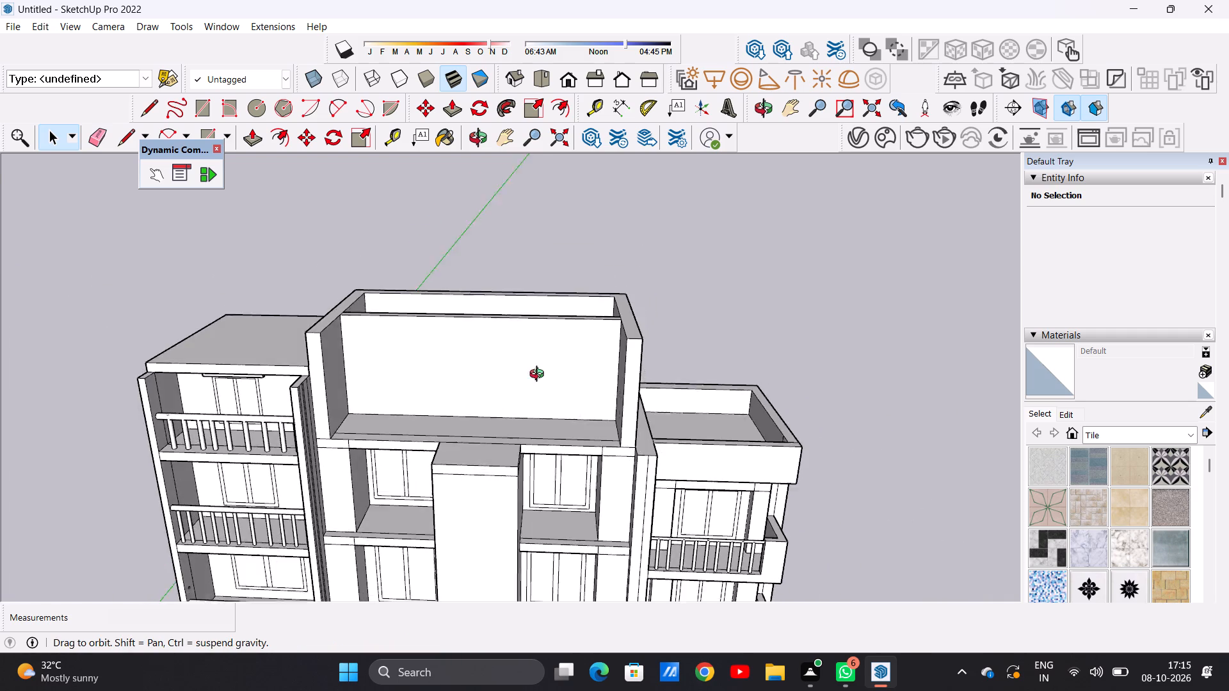
pyautogui.moveTo(540, 376); pyautogui.dragTo(556, 329, button='middle')
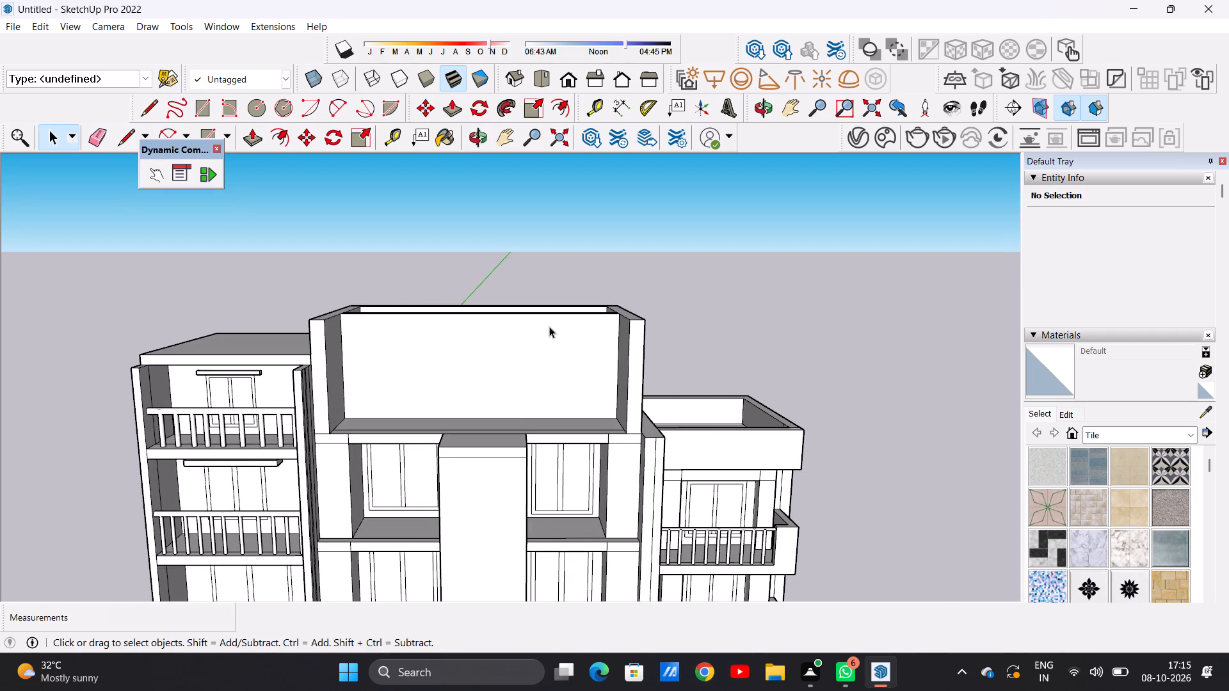
pyautogui.scroll(4, 497, 345)
pyautogui.moveTo(497, 360); pyautogui.dragTo(461, 500, button='middle')
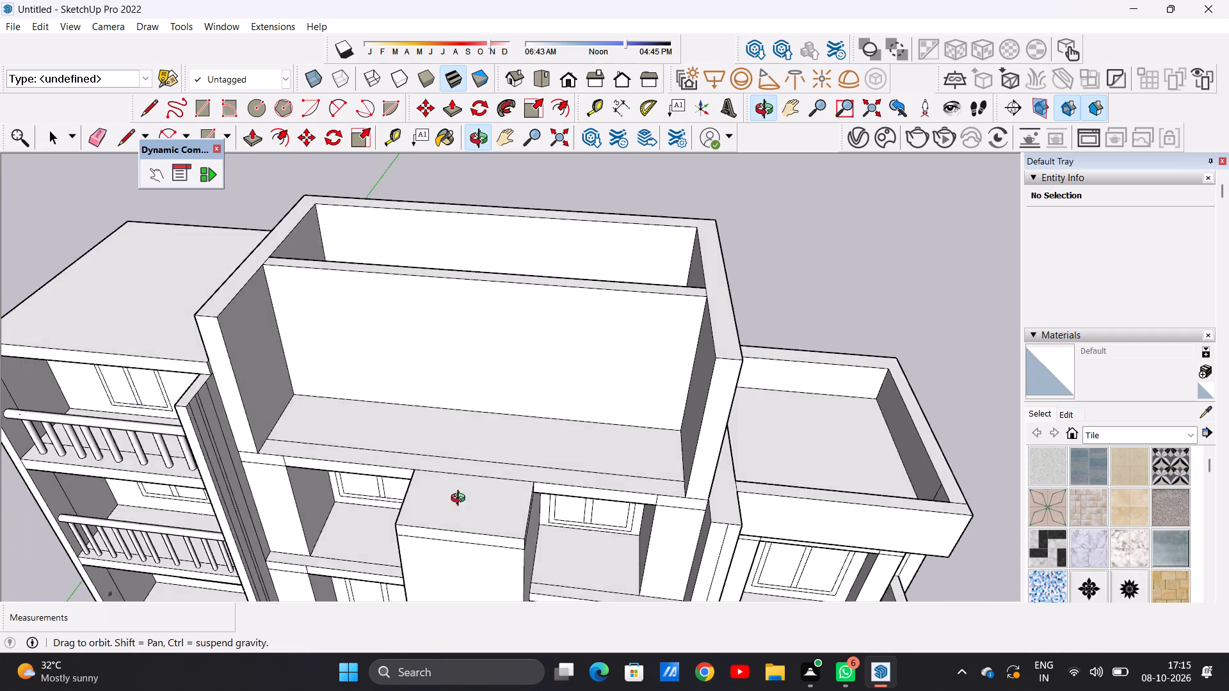
pyautogui.moveTo(461, 500); pyautogui.dragTo(505, 564, button='middle')
pyautogui.scroll(3, 500, 458)
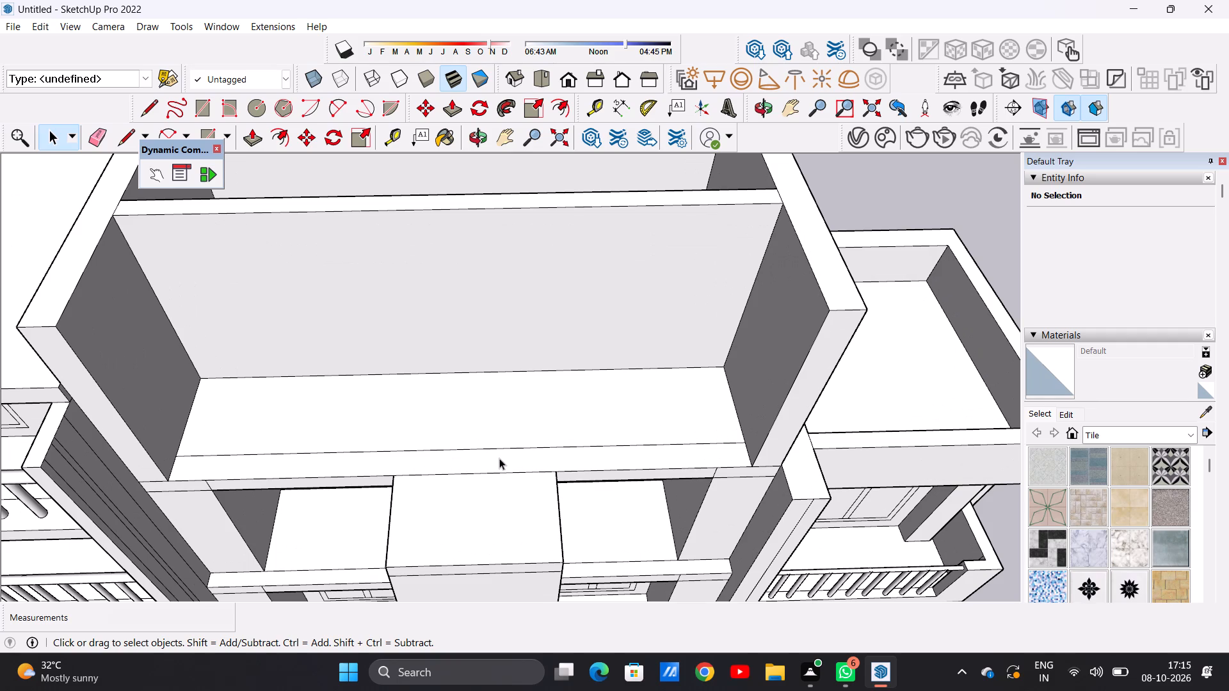
pyautogui.press('l')
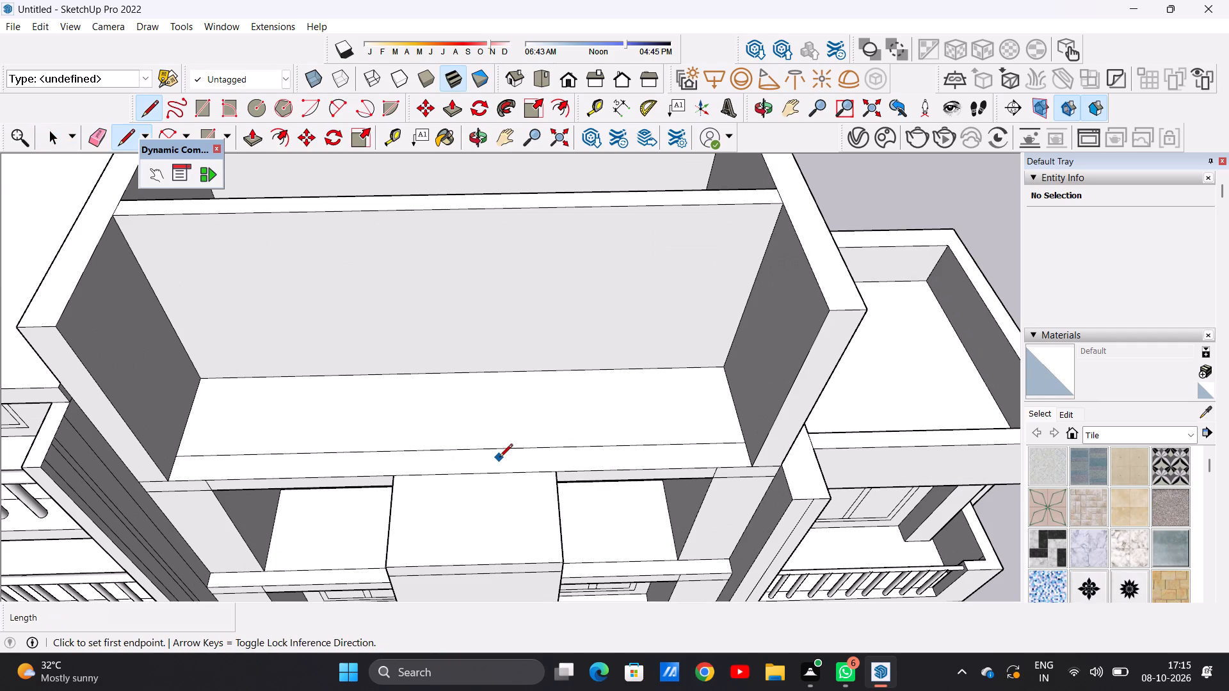
pyautogui.click(446, 449)
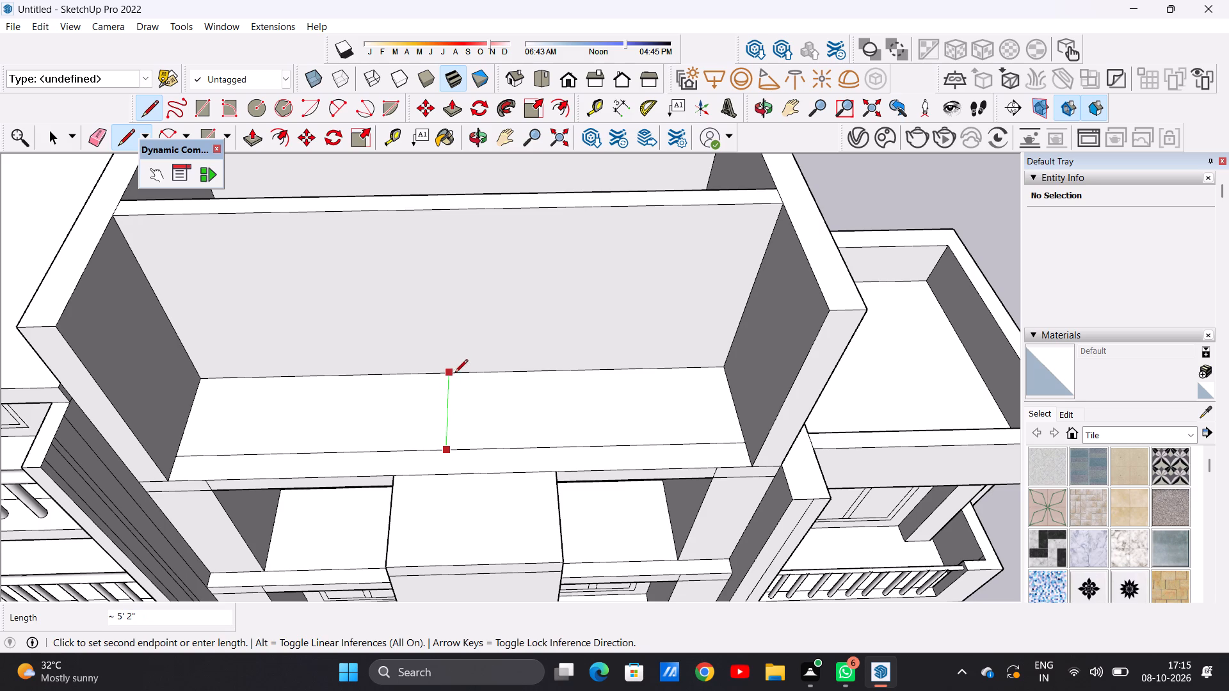
pyautogui.click(453, 369)
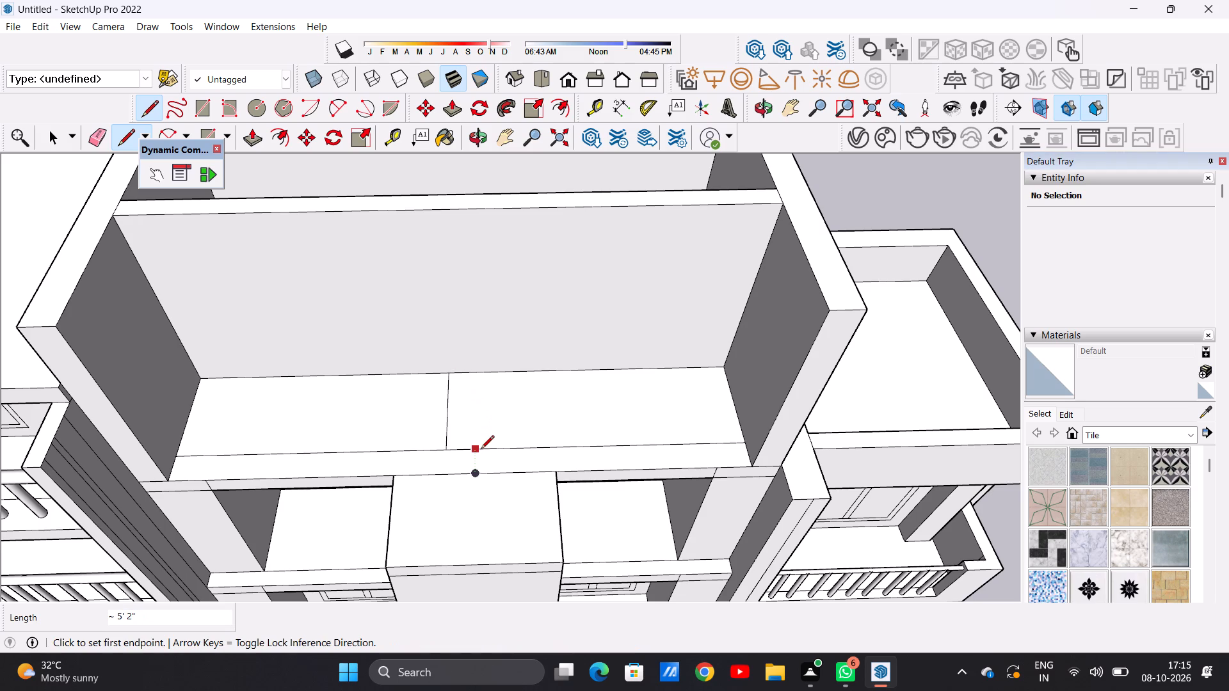
pyautogui.click(474, 448)
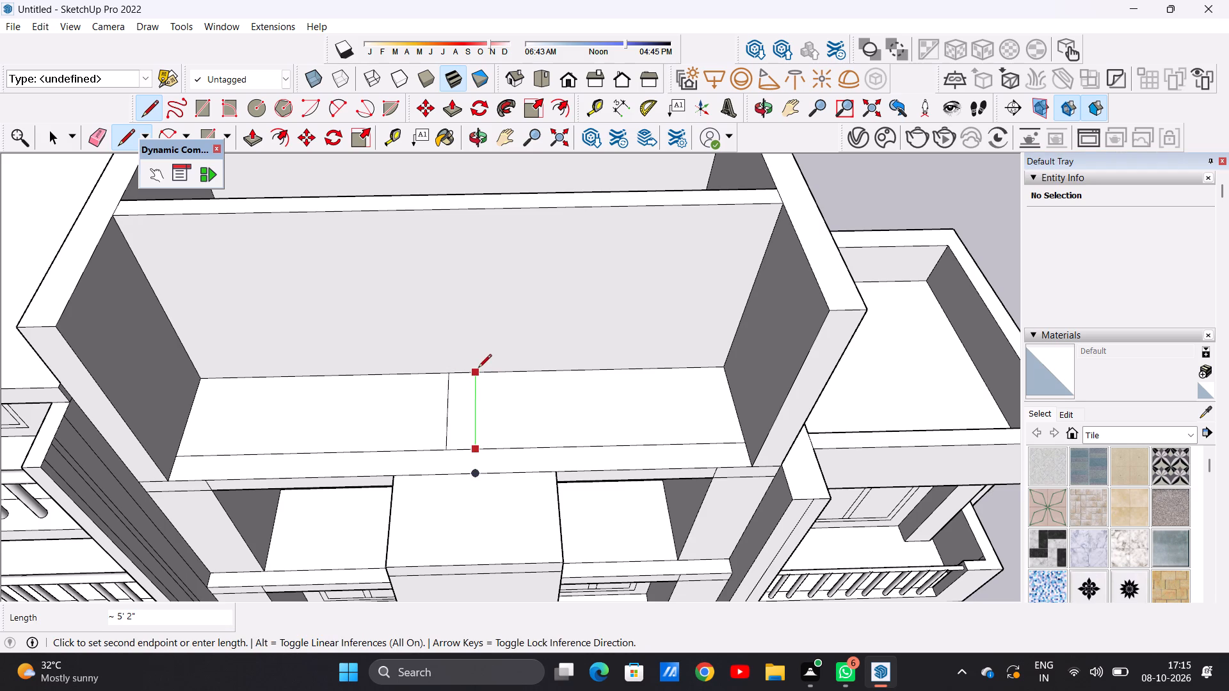
pyautogui.click(478, 368)
pyautogui.press('space')
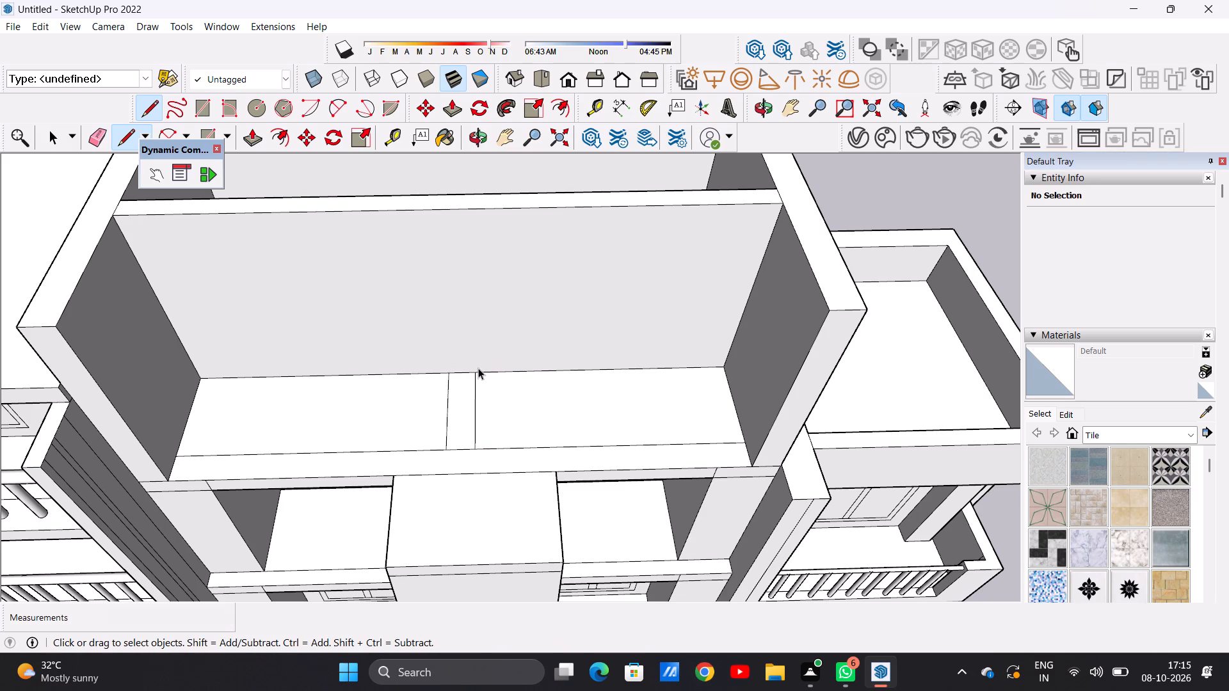
# Push/Pull the floor strip between the two short lines up 11' 4 3/16" to the top of the cross wall.
pyautogui.press('p')
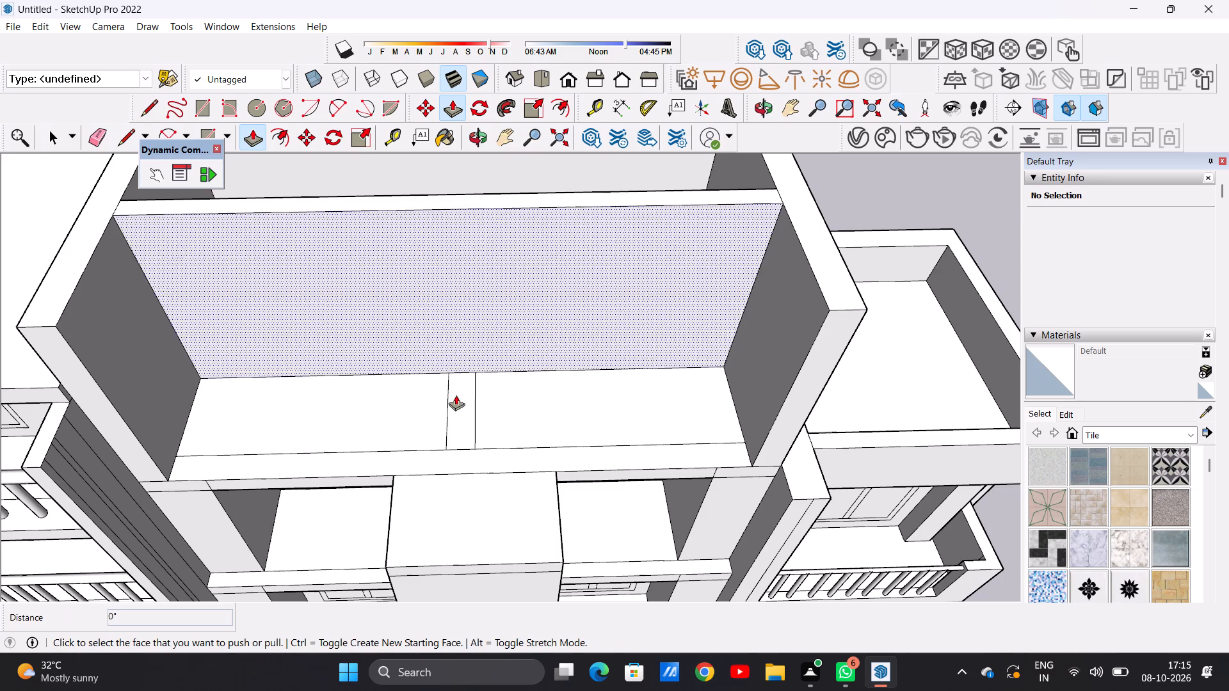
pyautogui.click(457, 409)
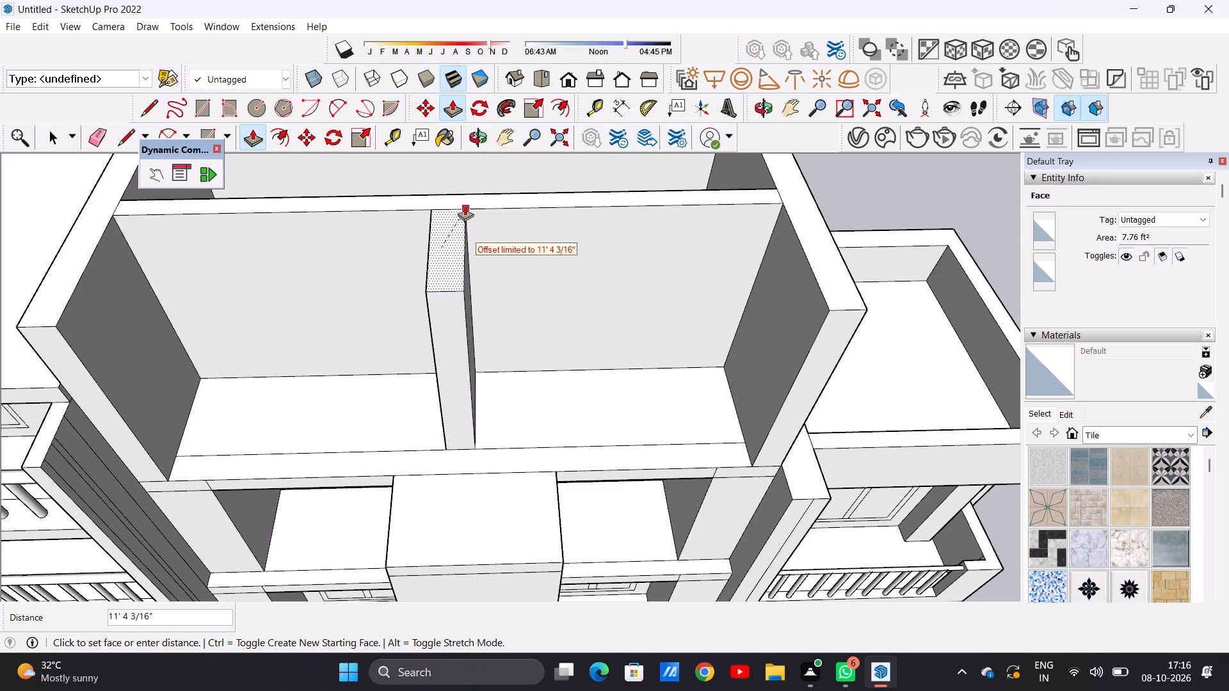
pyautogui.click(465, 205)
pyautogui.press('space')
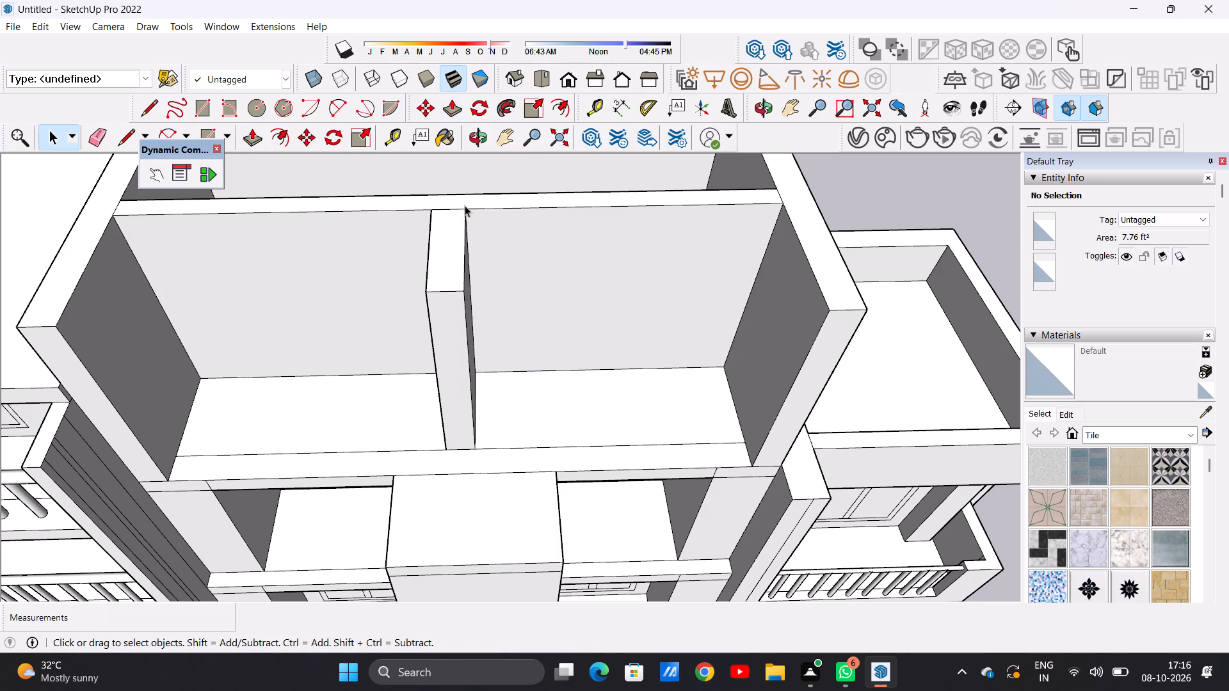
# Examine the terrace's new cross wall and middle dividing wall against the whole building, from the front and from above.
pyautogui.scroll(-13, 475, 347)
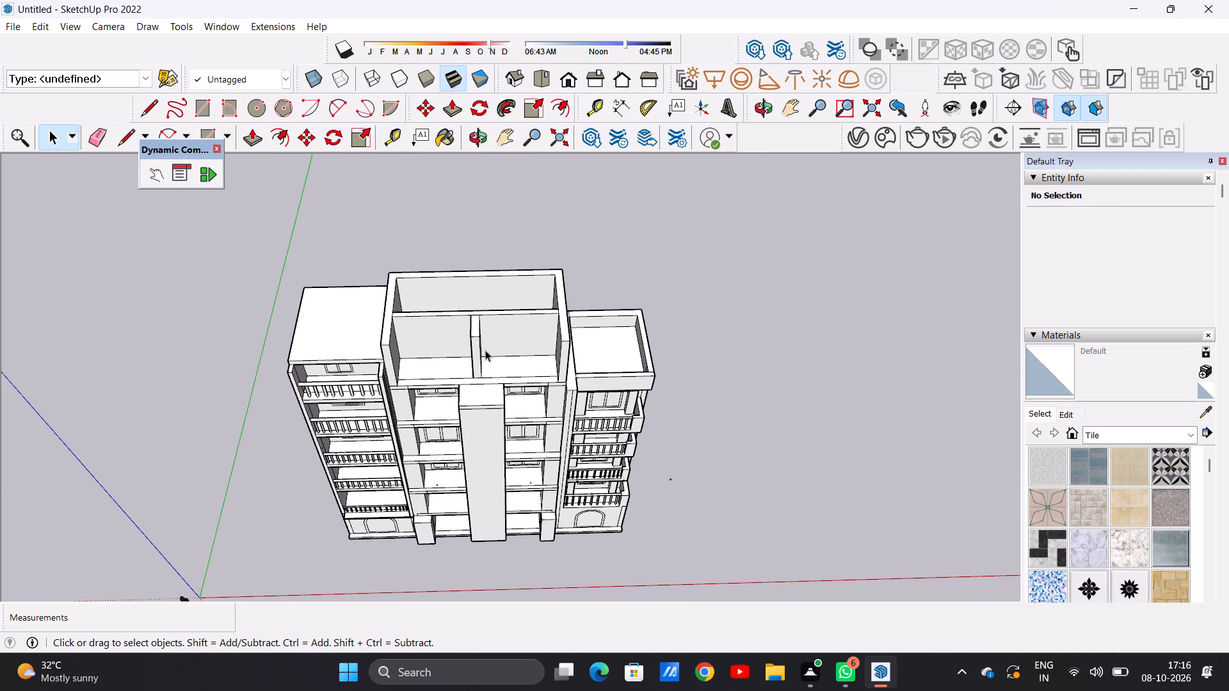
pyautogui.scroll(-2, 485, 351)
pyautogui.moveTo(485, 376); pyautogui.dragTo(485, 204, button='middle')
pyautogui.moveTo(446, 477); pyautogui.dragTo(438, 429, button='middle')
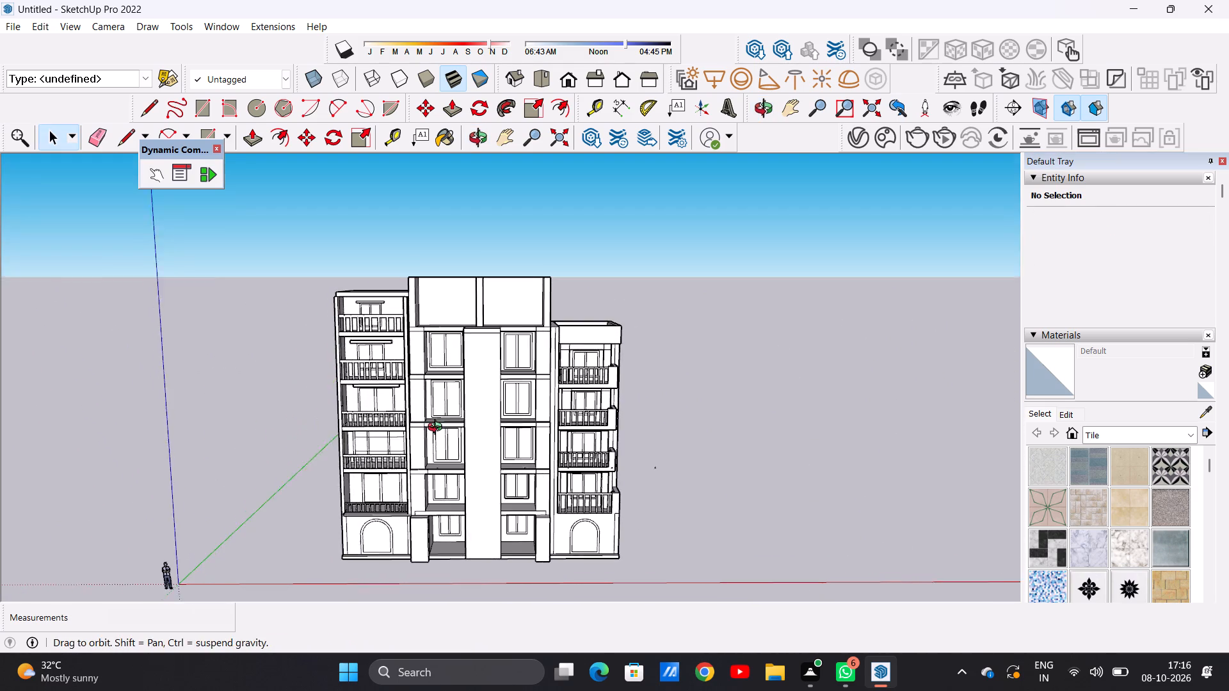
pyautogui.moveTo(438, 429); pyautogui.dragTo(437, 423, button='middle')
pyautogui.scroll(-5, 498, 483)
pyautogui.scroll(6, 494, 370)
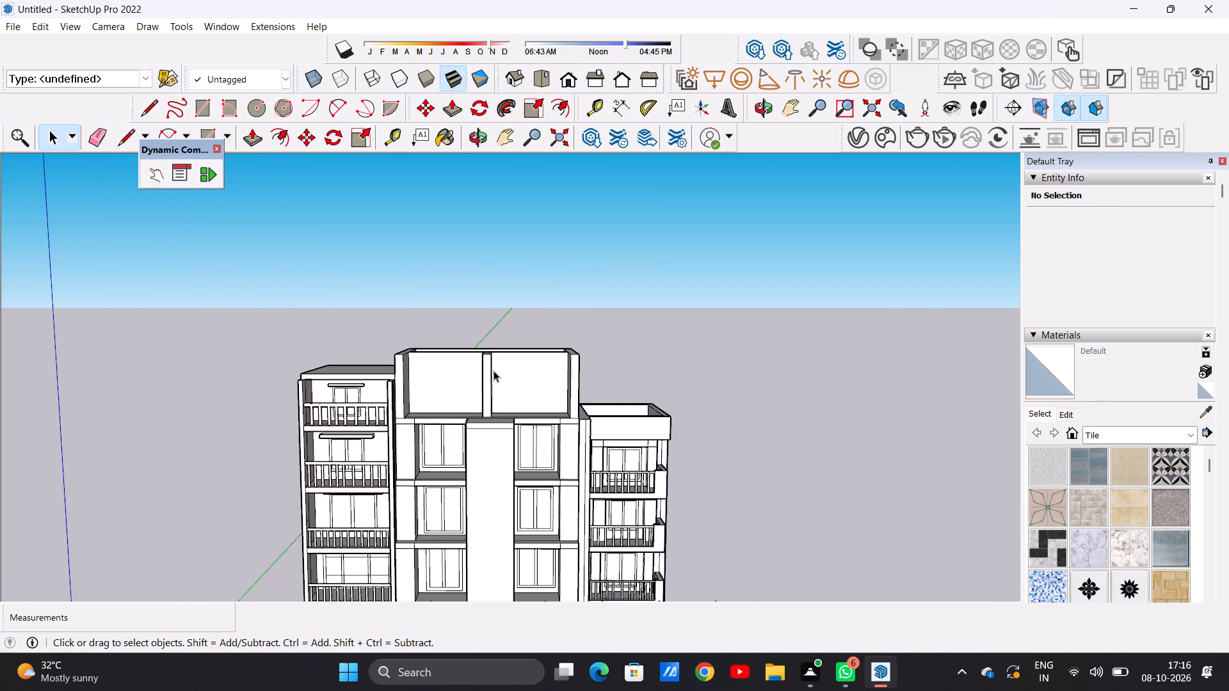
pyautogui.scroll(10, 494, 370)
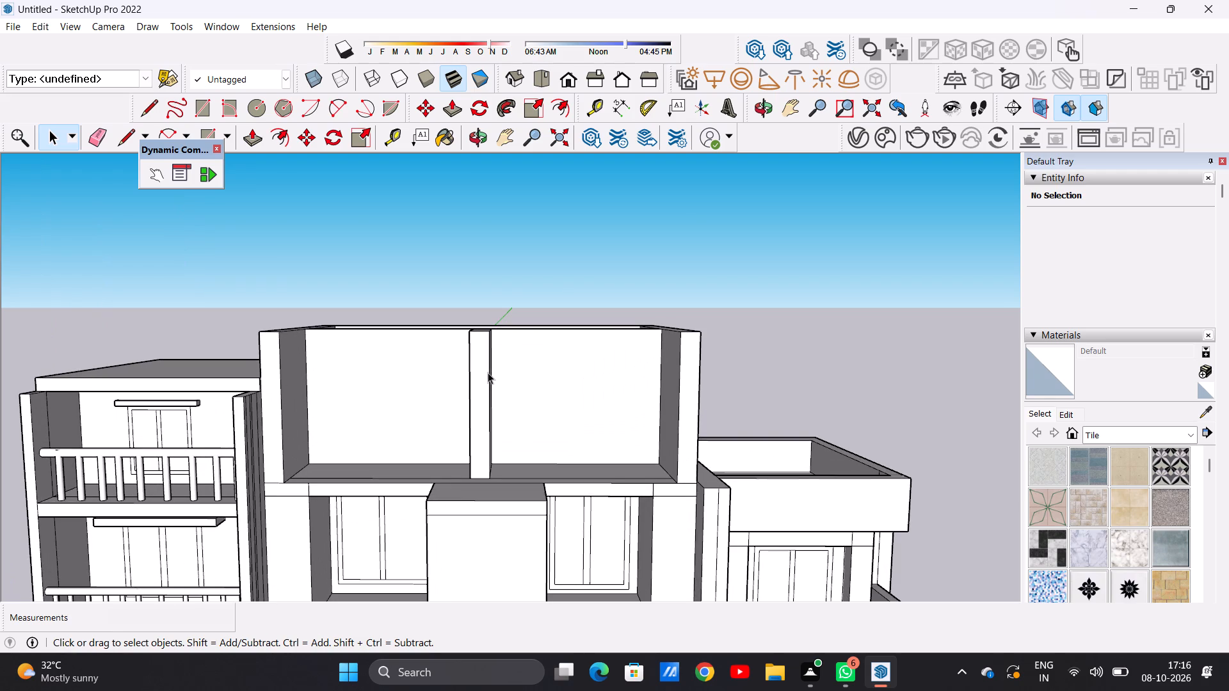
pyautogui.moveTo(408, 374); pyautogui.dragTo(382, 492, button='middle')
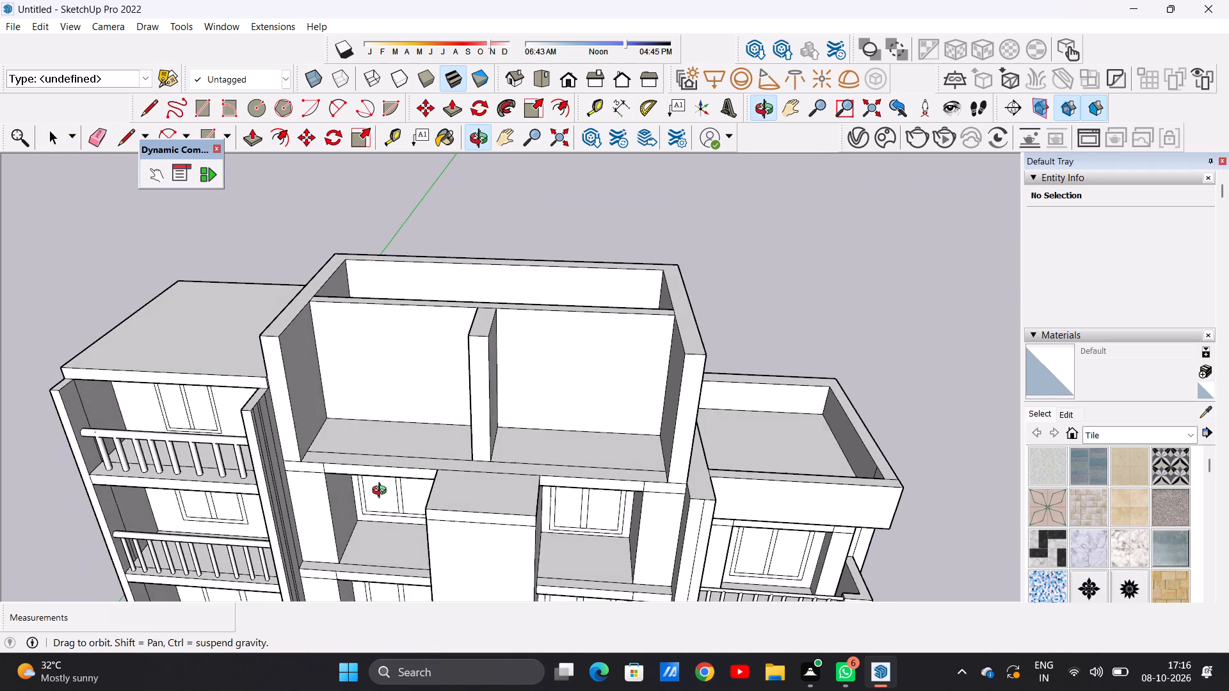
pyautogui.moveTo(382, 492); pyautogui.dragTo(371, 498, button='middle')
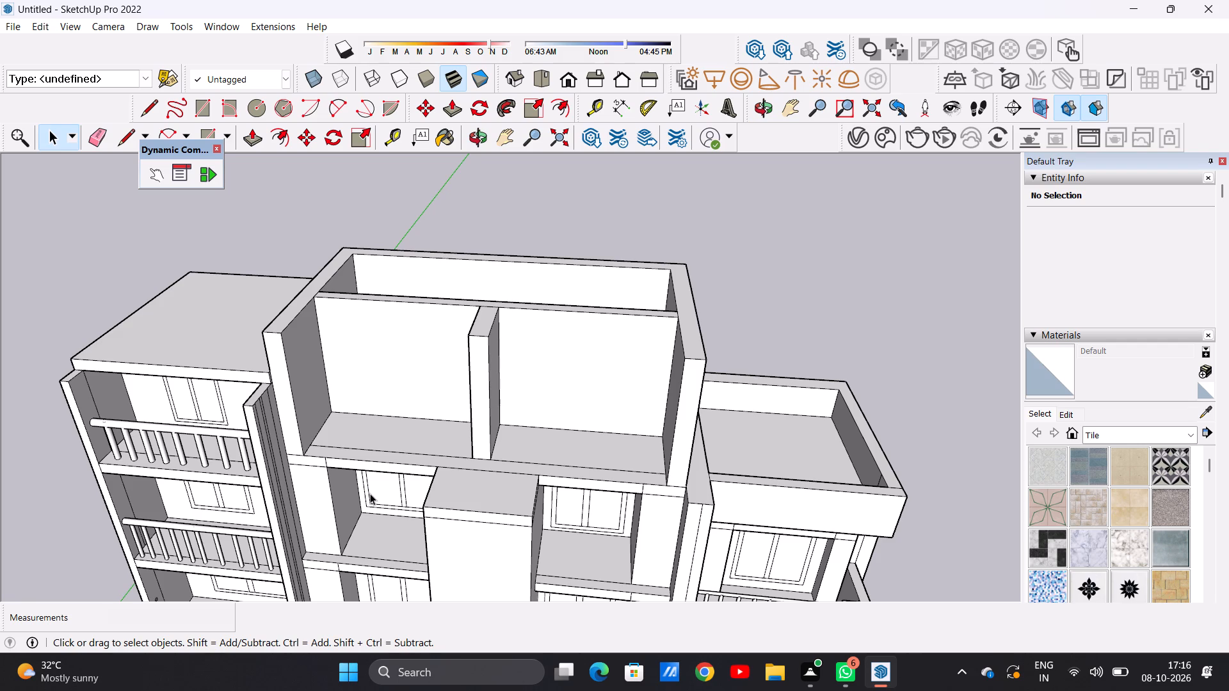
pyautogui.scroll(-1, 436, 428)
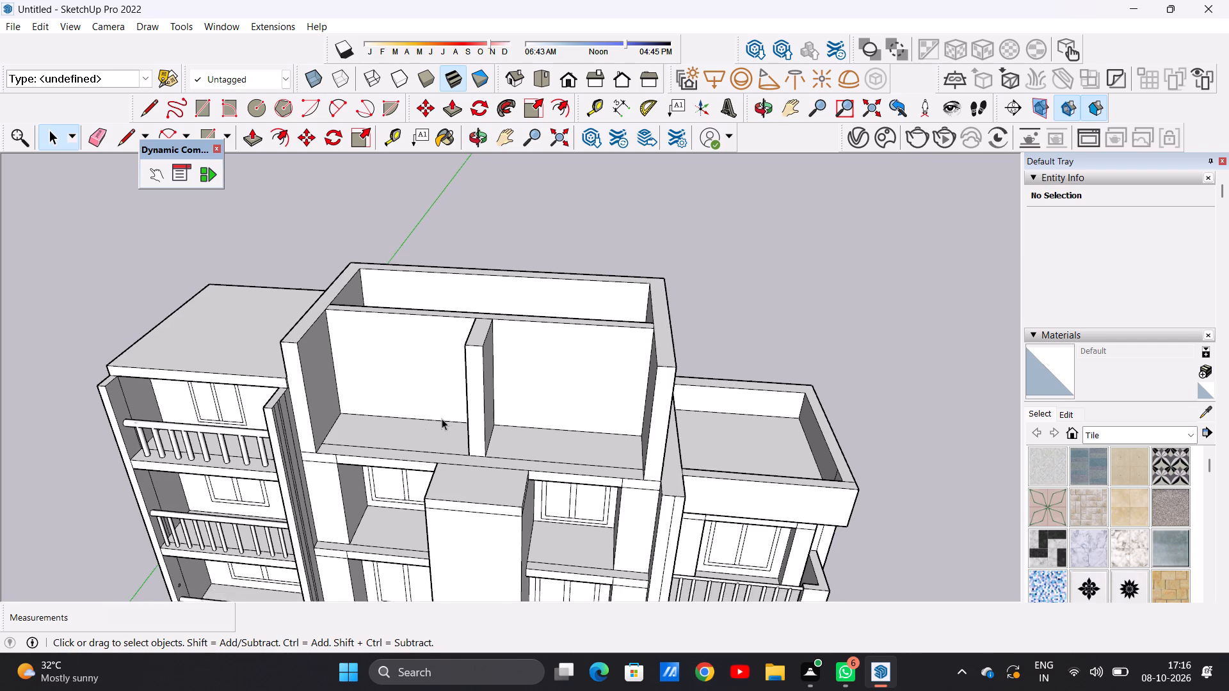
pyautogui.scroll(-2, 442, 418)
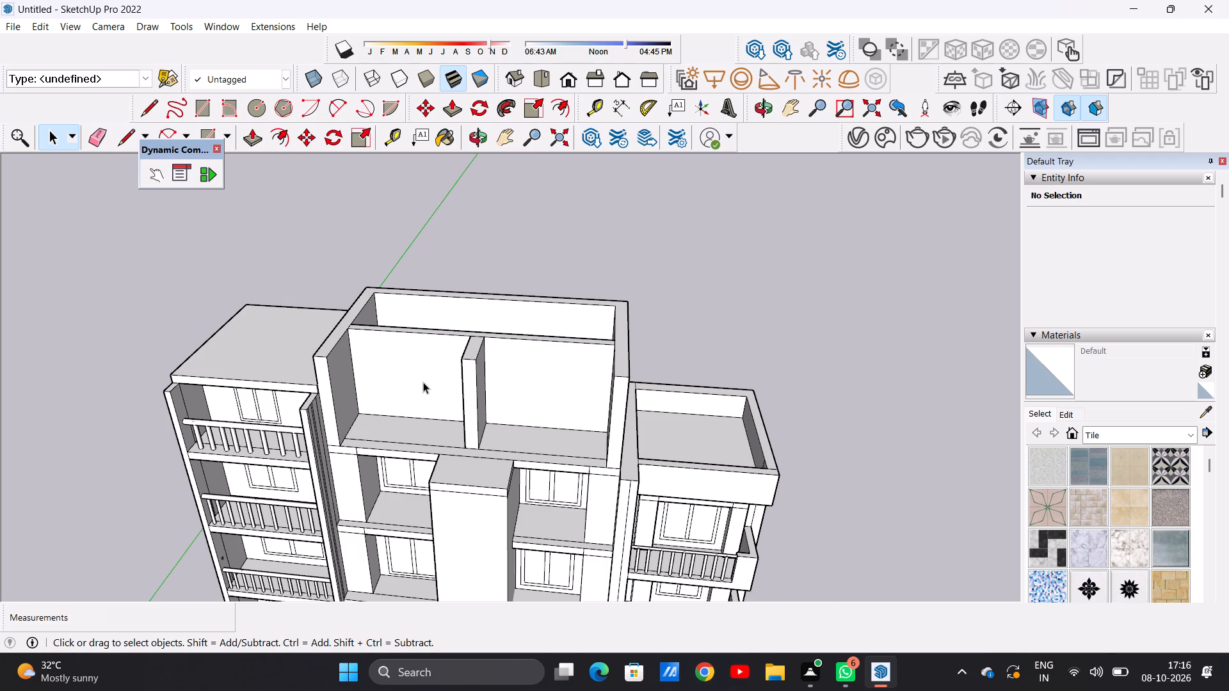
# Draw a line about 6' 7 11/16" long just below the top of the left-hand side wall's inner face, from front edge to cross wall.
pyautogui.moveTo(419, 379); pyautogui.dragTo(294, 305, button='middle')
pyautogui.moveTo(294, 305); pyautogui.dragTo(324, 355, button='middle')
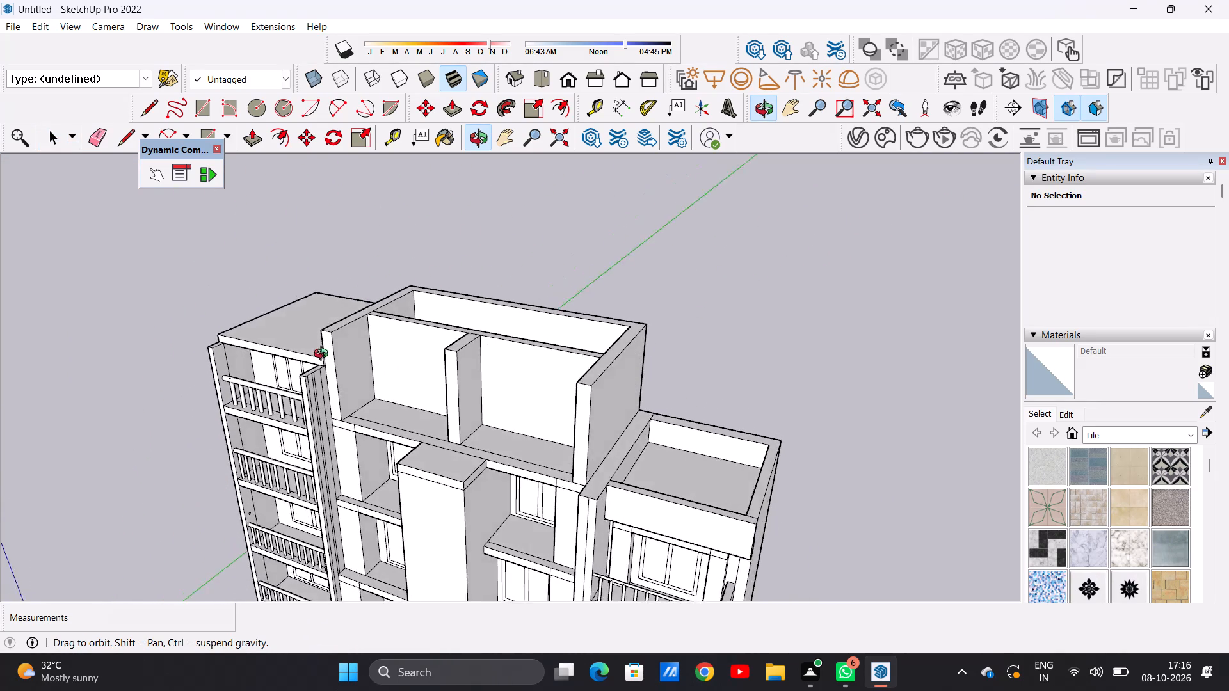
pyautogui.moveTo(324, 355); pyautogui.dragTo(312, 340, button='middle')
pyautogui.scroll(6, 347, 343)
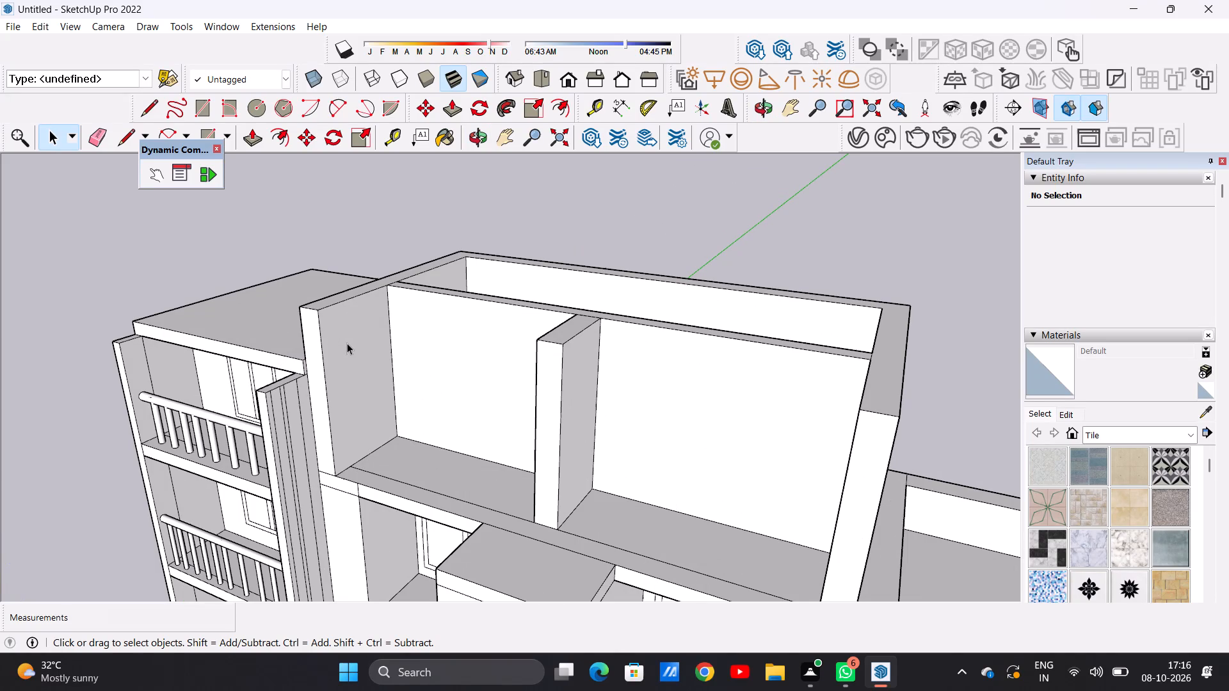
pyautogui.press('l')
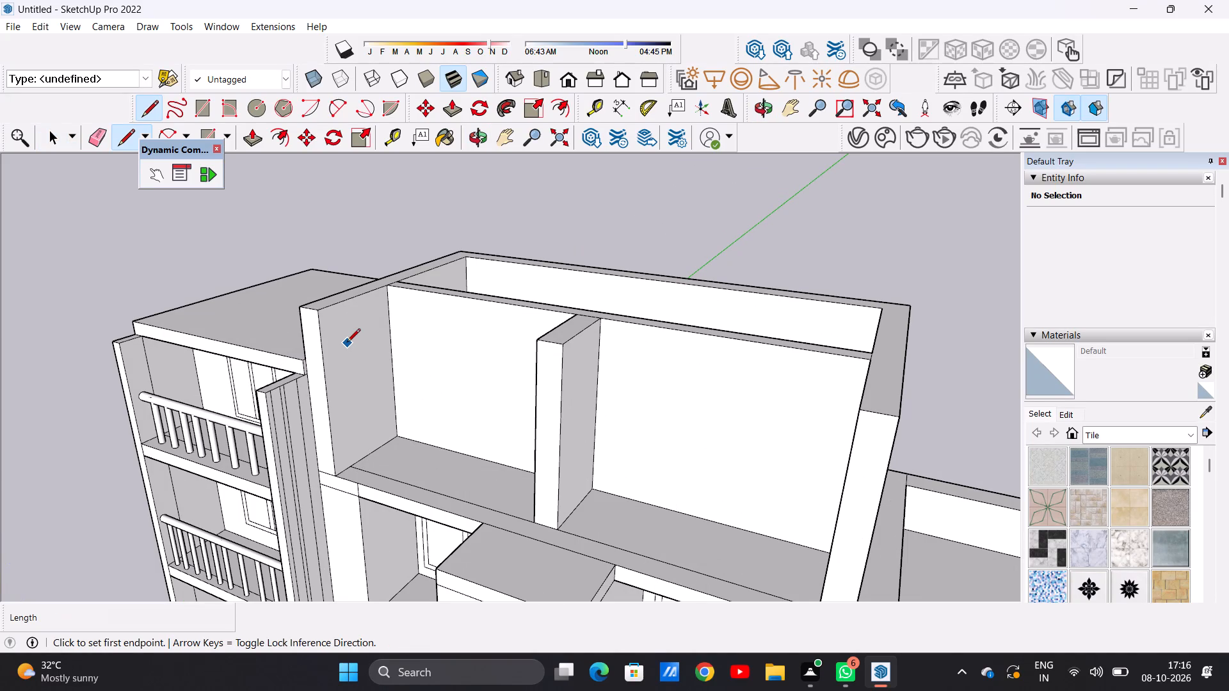
pyautogui.scroll(7, 344, 330)
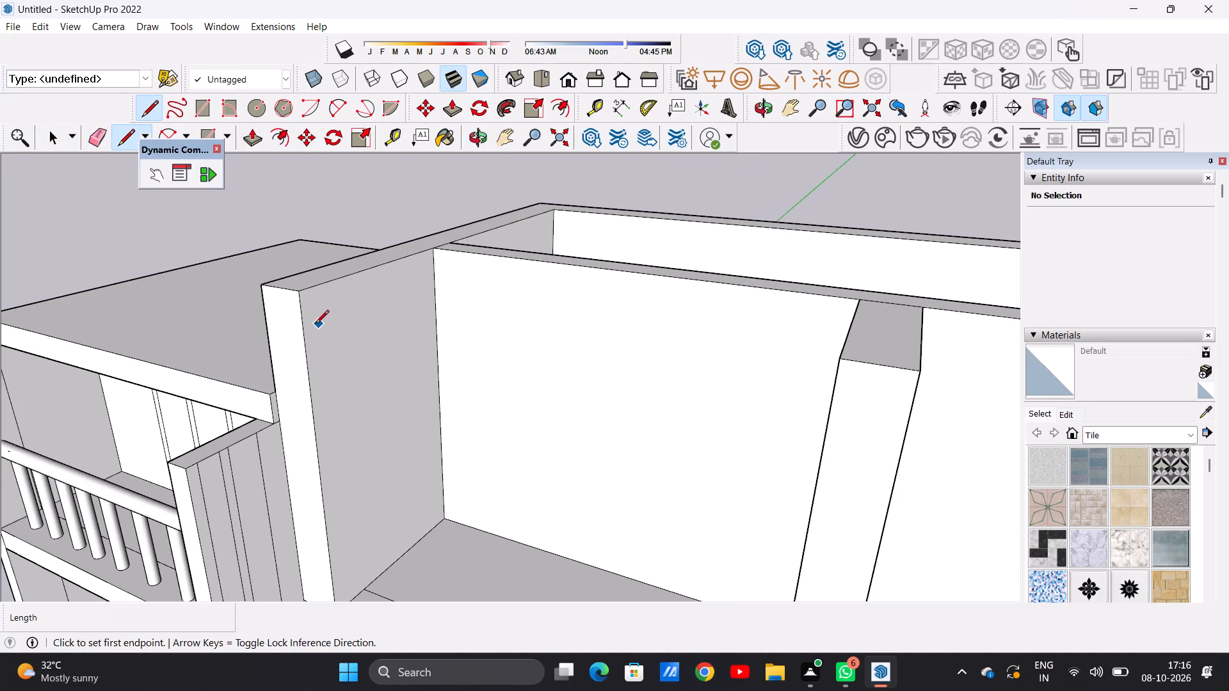
pyautogui.click(307, 328)
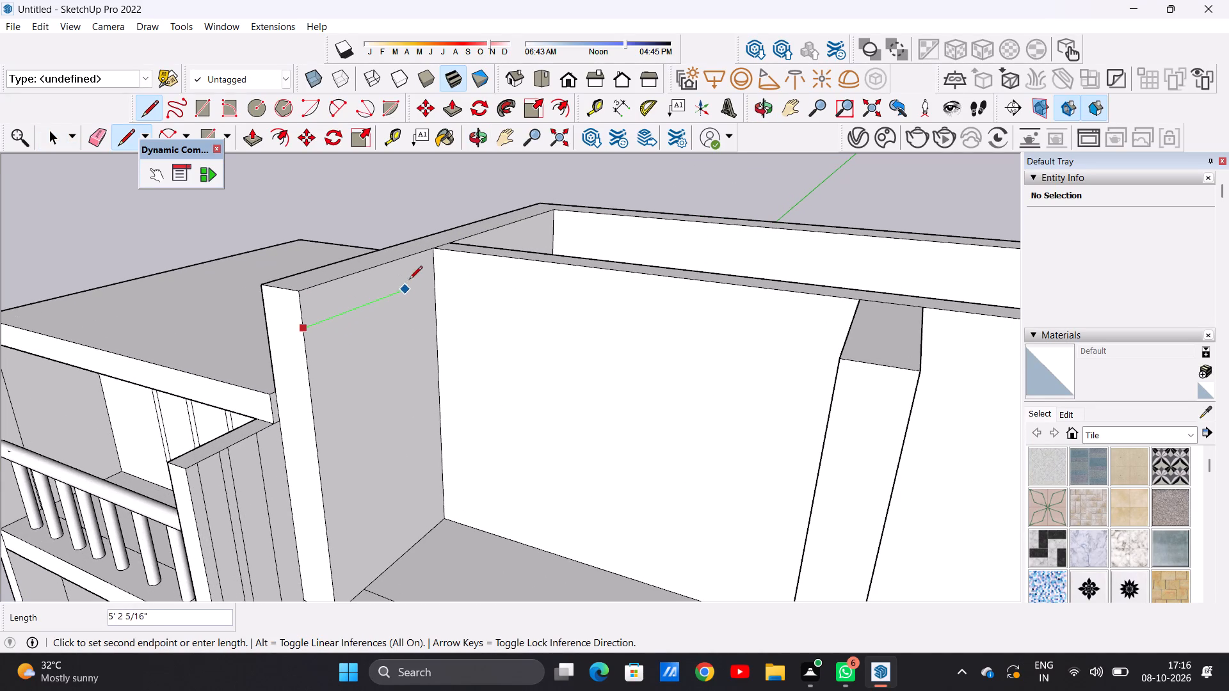
pyautogui.click(436, 273)
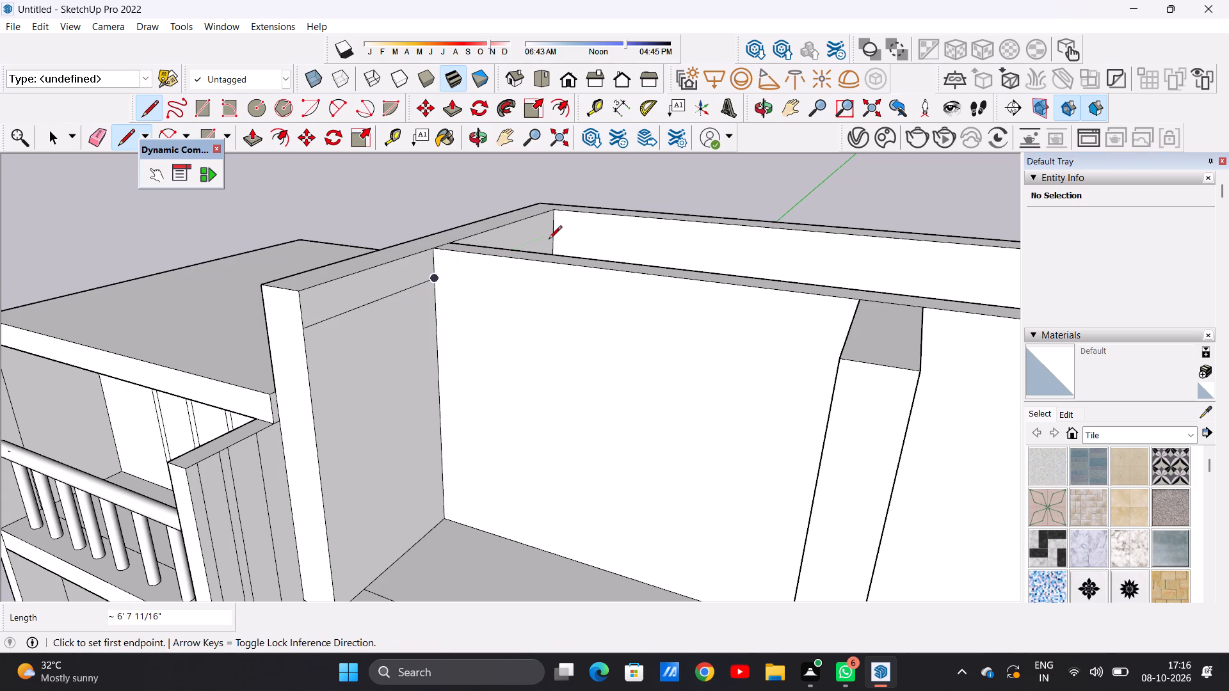
# Draw a line about 5' 2" long just below the top of the middle dividing wall's right-hand face, from front edge to cross wall.
pyautogui.moveTo(549, 240); pyautogui.dragTo(277, 267, button='middle')
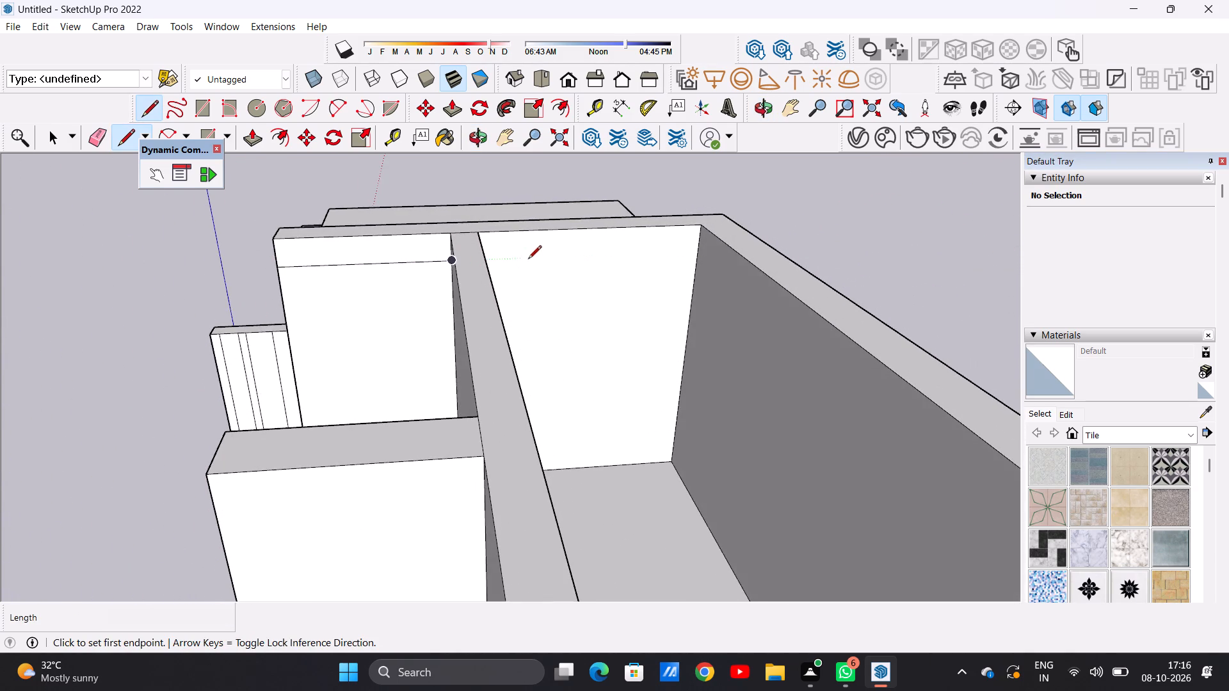
pyautogui.scroll(8, 519, 257)
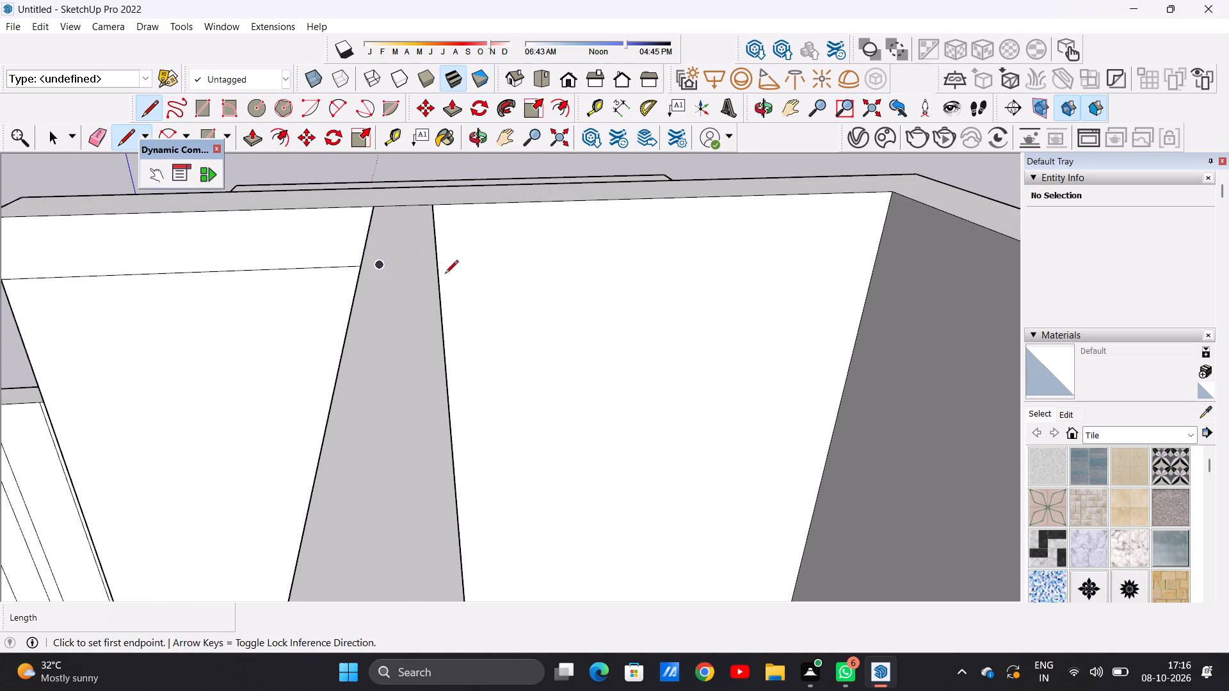
pyautogui.moveTo(509, 299); pyautogui.dragTo(441, 267, button='middle')
pyautogui.moveTo(442, 267); pyautogui.dragTo(508, 307, button='middle')
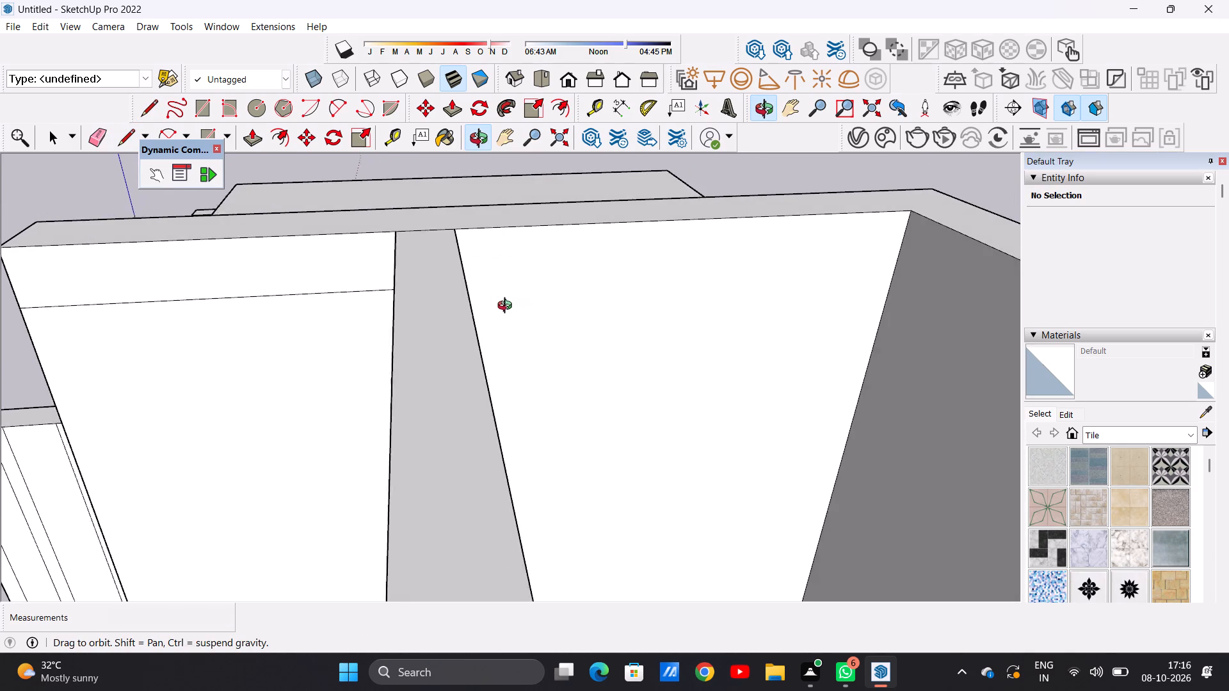
pyautogui.moveTo(508, 307); pyautogui.dragTo(475, 294, button='middle')
pyautogui.scroll(-13, 489, 324)
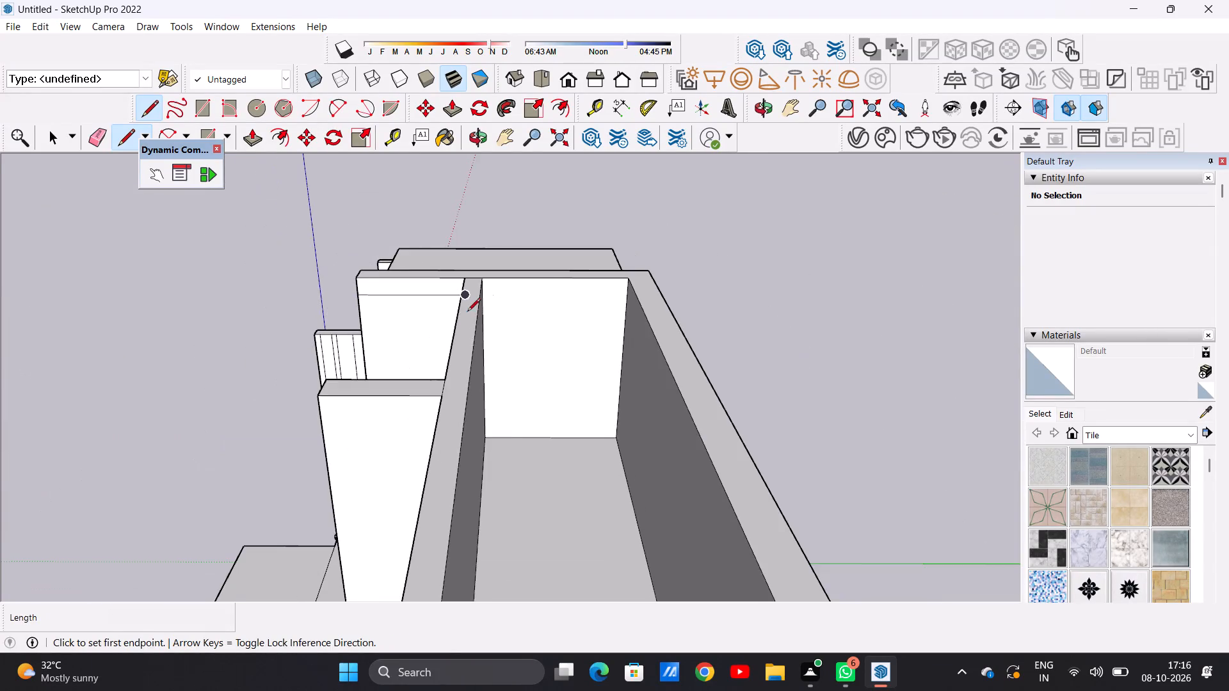
pyautogui.moveTo(447, 321); pyautogui.dragTo(635, 299, button='middle')
pyautogui.moveTo(629, 306); pyautogui.dragTo(645, 306, button='middle')
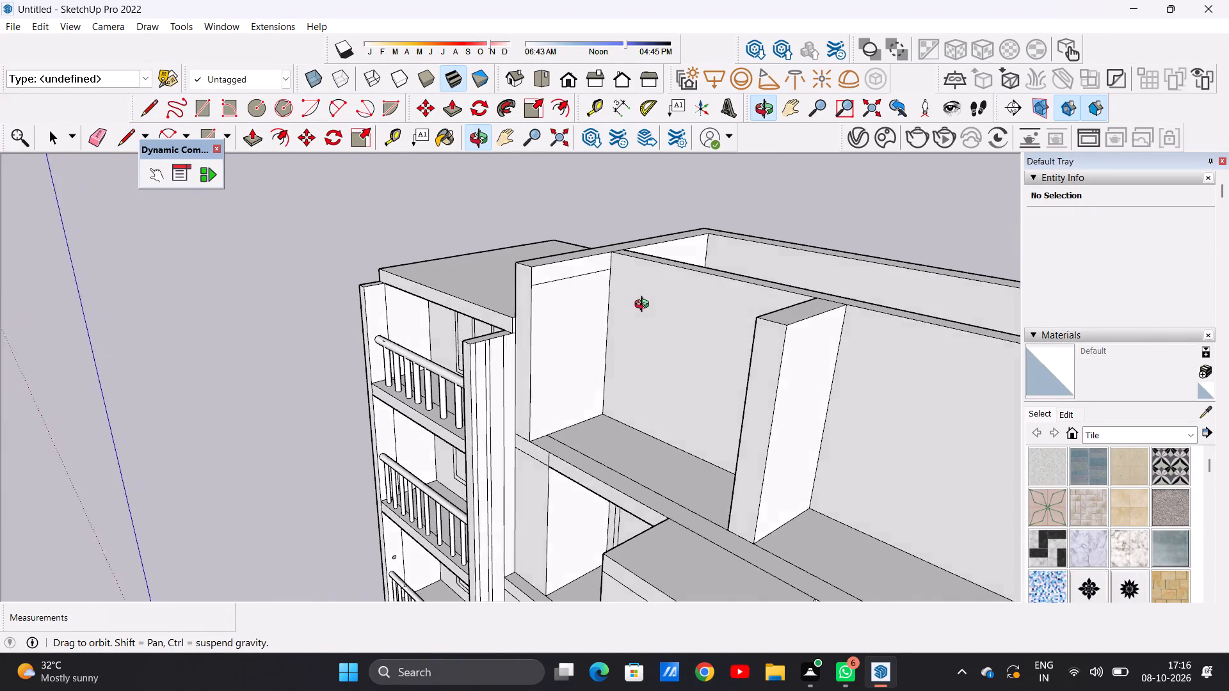
pyautogui.moveTo(645, 306); pyautogui.dragTo(493, 270, button='middle')
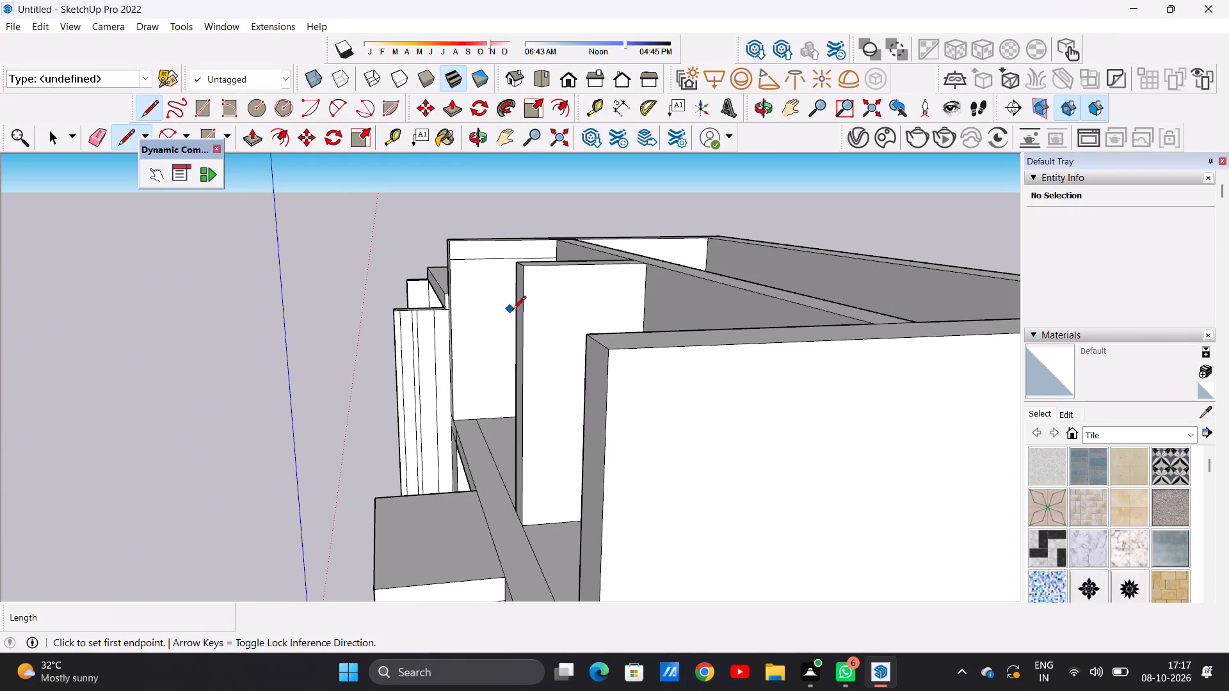
pyautogui.click(525, 298)
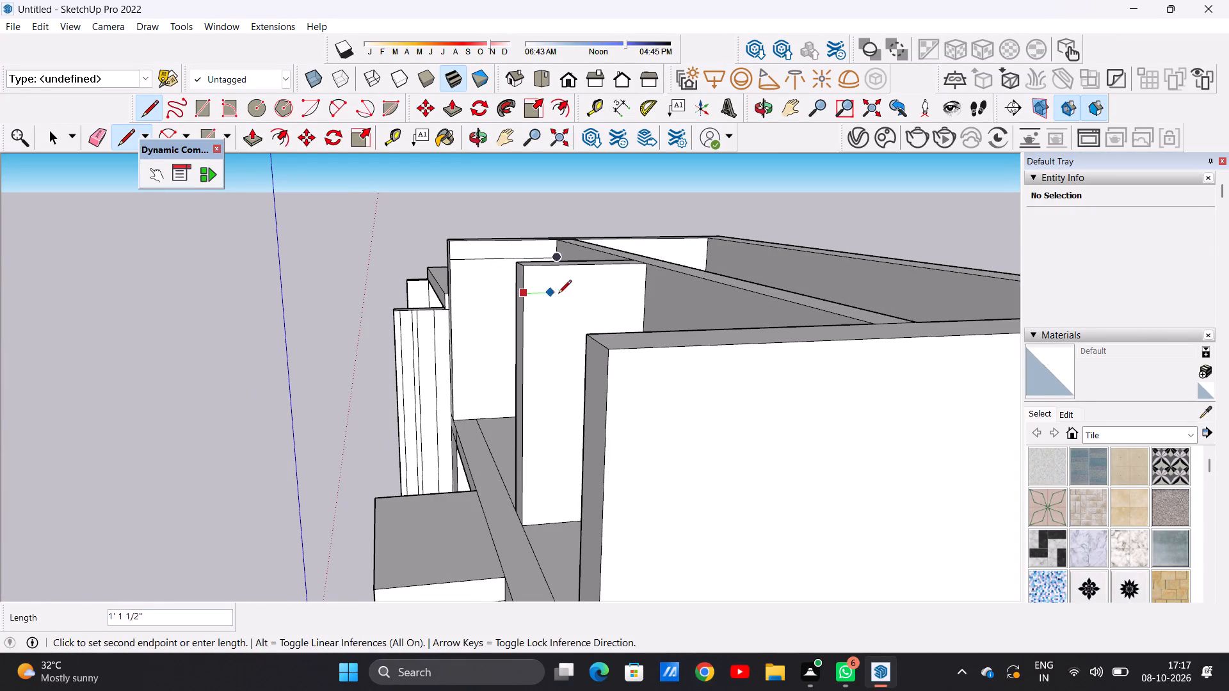
pyautogui.click(648, 287)
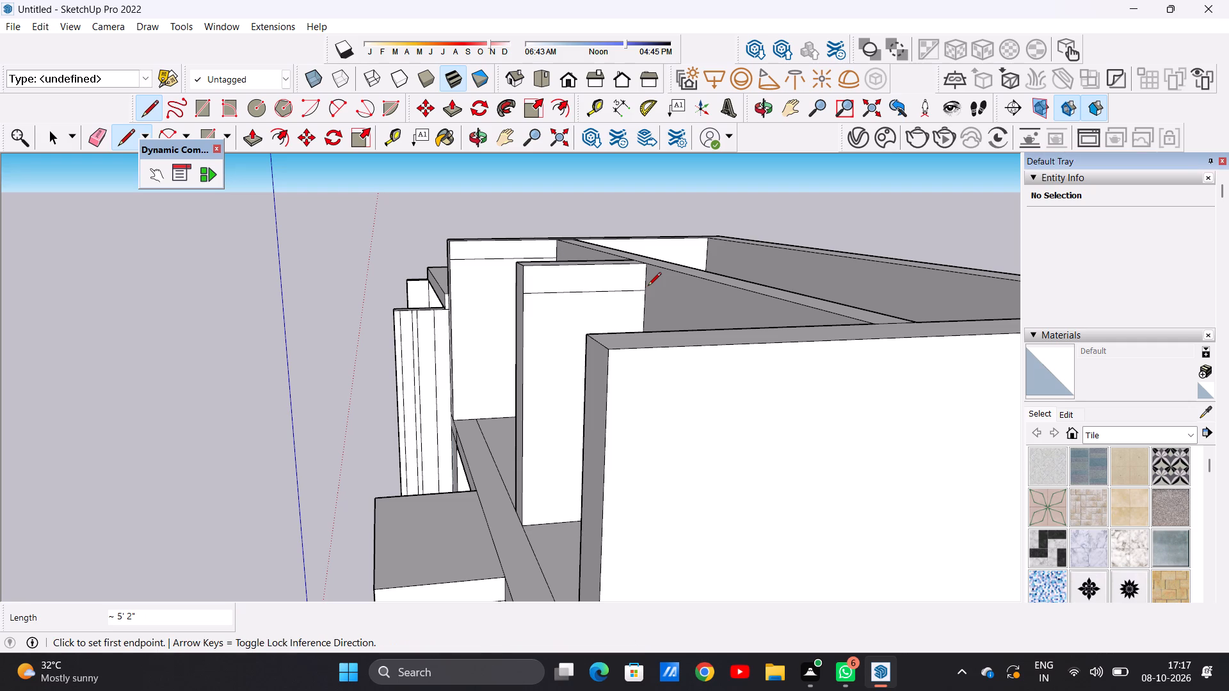
pyautogui.press('space')
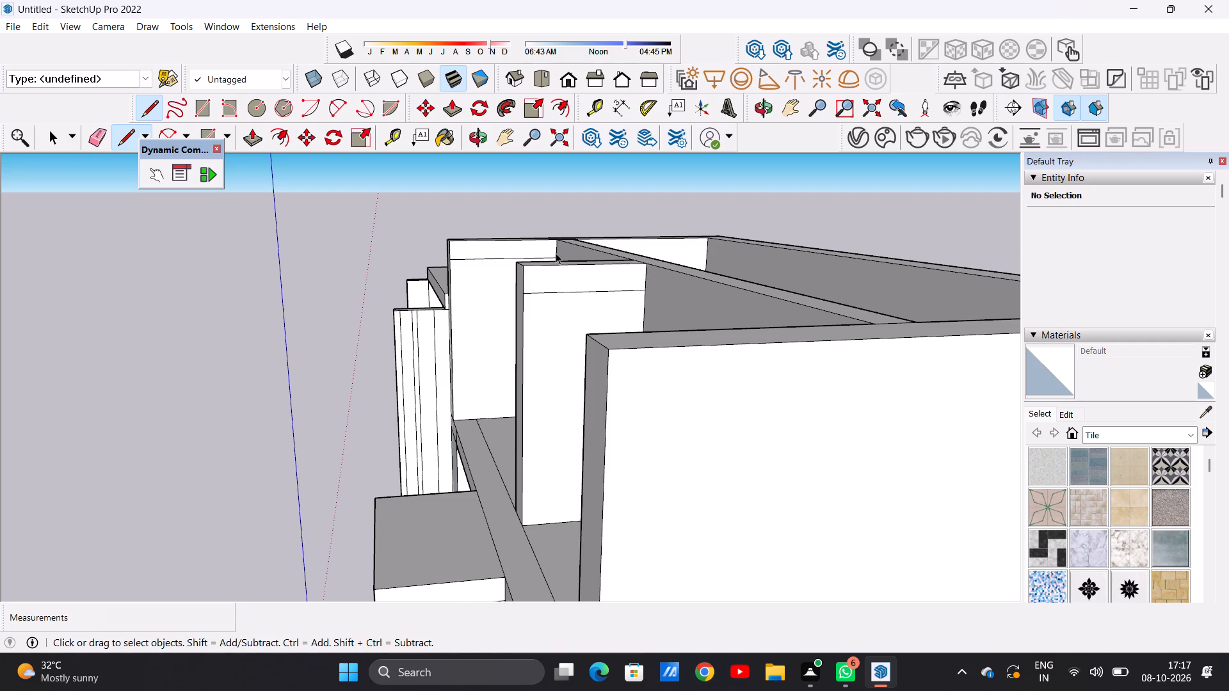
# Push/Pull the strip at the top of the left-hand side wall's inner face about 13' 11" across to the middle dividing wall.
pyautogui.scroll(-6, 569, 280)
pyautogui.moveTo(549, 296); pyautogui.dragTo(874, 266, button='middle')
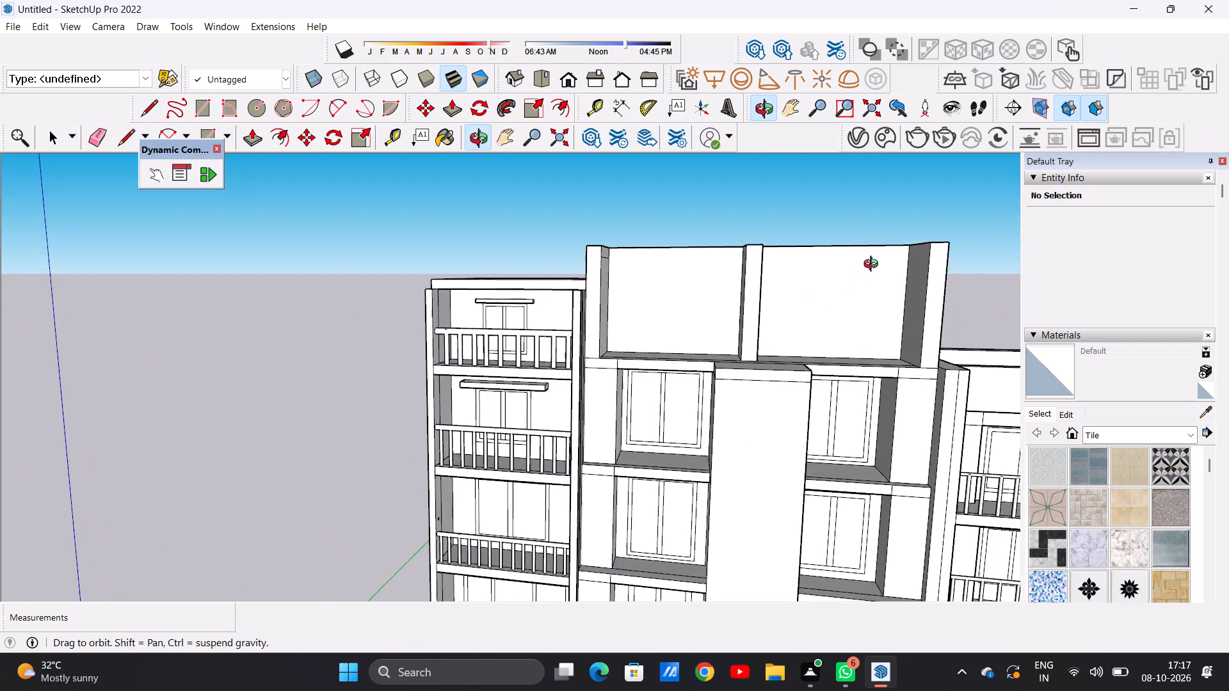
pyautogui.moveTo(874, 266); pyautogui.dragTo(696, 271, button='middle')
pyautogui.scroll(9, 604, 234)
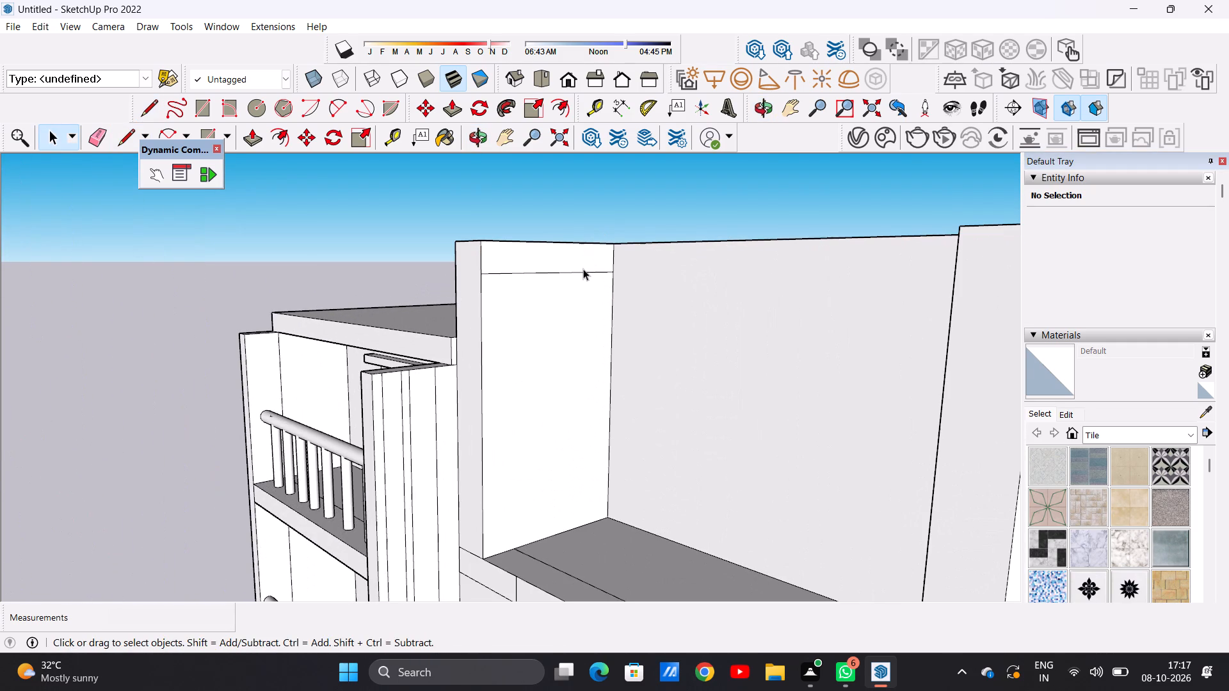
pyautogui.press('p')
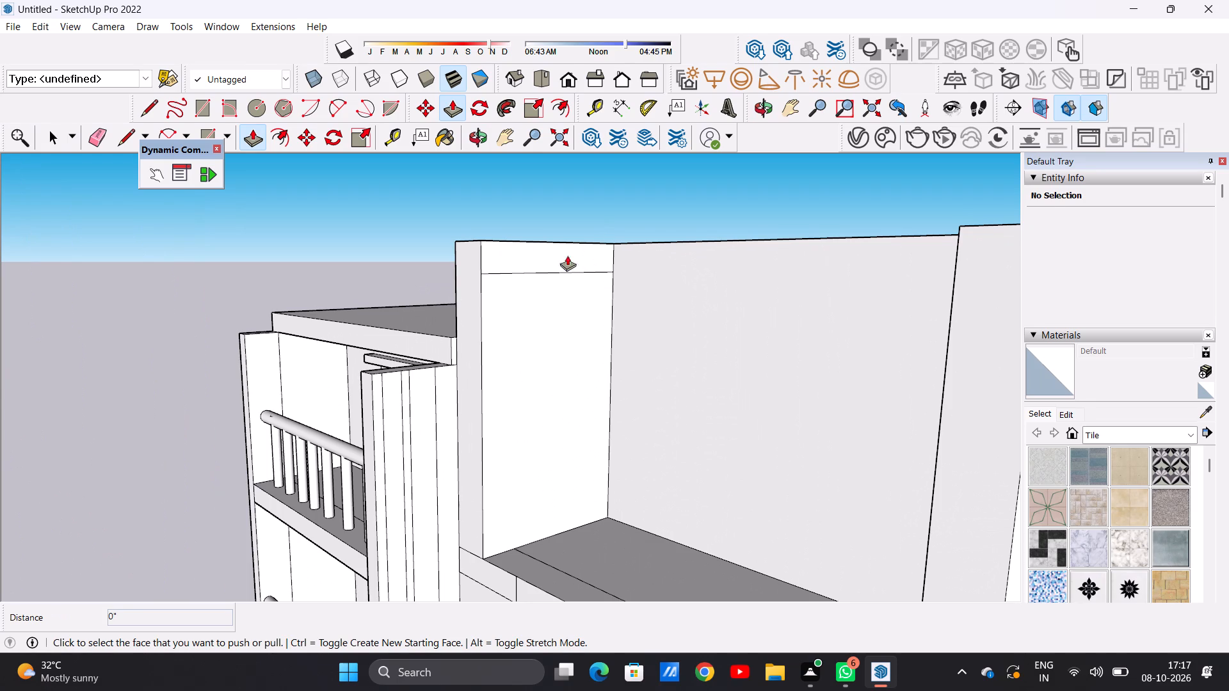
pyautogui.click(553, 252)
pyautogui.scroll(-8, 655, 333)
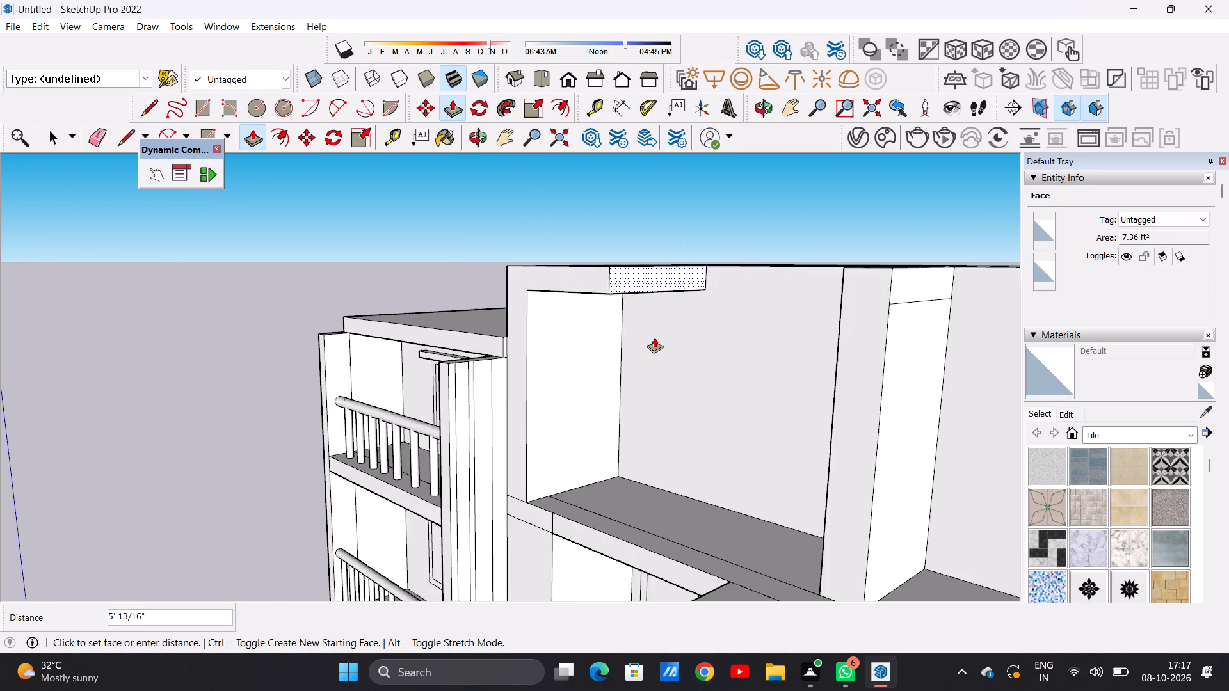
pyautogui.scroll(-3, 654, 337)
pyautogui.moveTo(653, 337); pyautogui.dragTo(833, 337, button='middle')
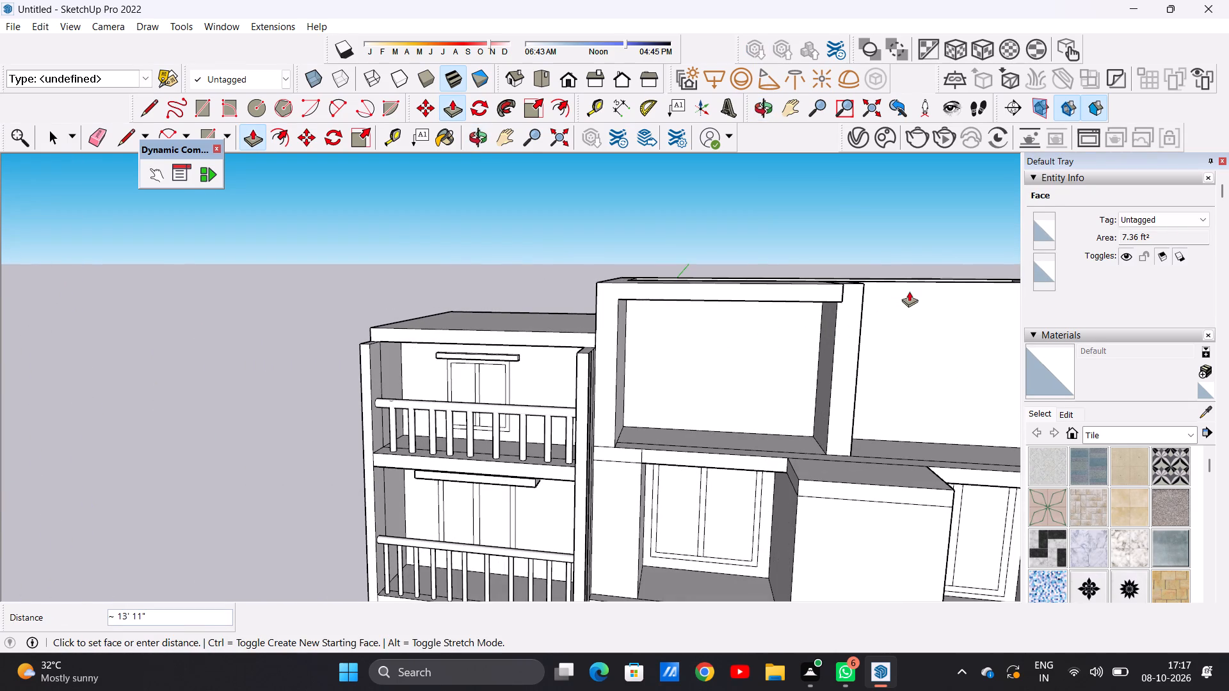
pyautogui.scroll(4, 871, 289)
pyautogui.scroll(-1, 871, 289)
pyautogui.scroll(10, 871, 289)
pyautogui.moveTo(869, 292); pyautogui.dragTo(744, 298, button='middle')
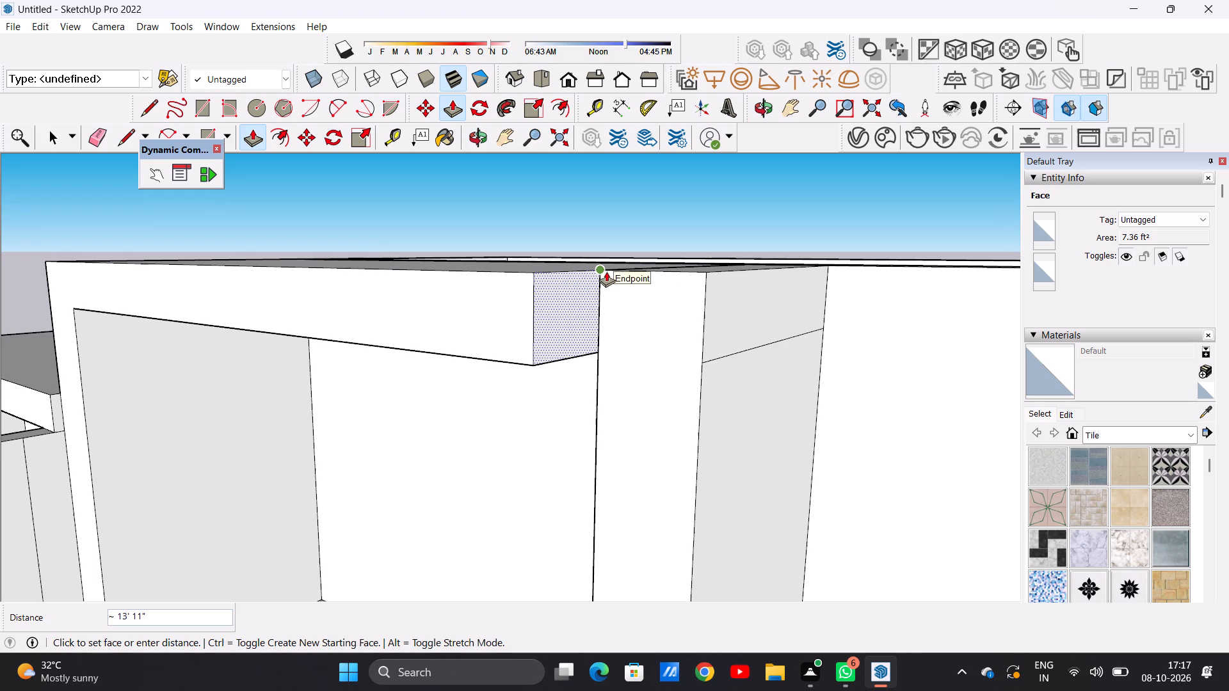
pyautogui.click(606, 271)
# Push/Pull the top strip of the dividing wall's right-hand face about 14' 1 7/16" across to the right-hand side wall.
pyautogui.scroll(-3, 732, 359)
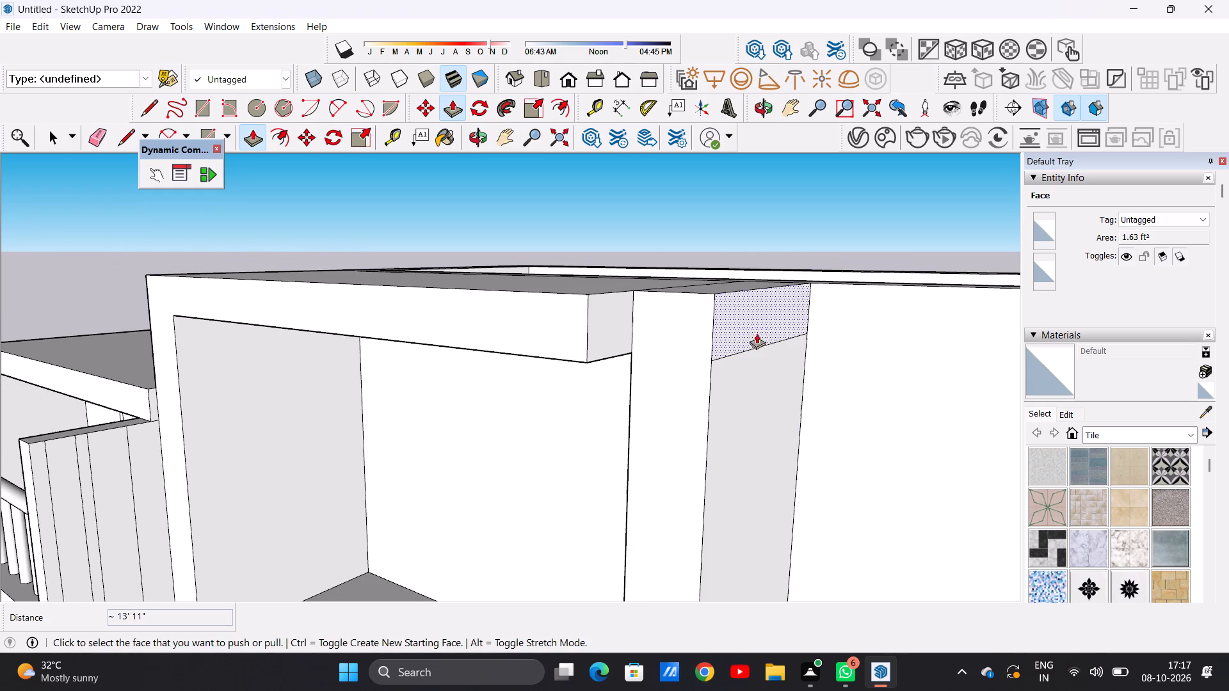
pyautogui.click(744, 317)
pyautogui.scroll(-7, 663, 330)
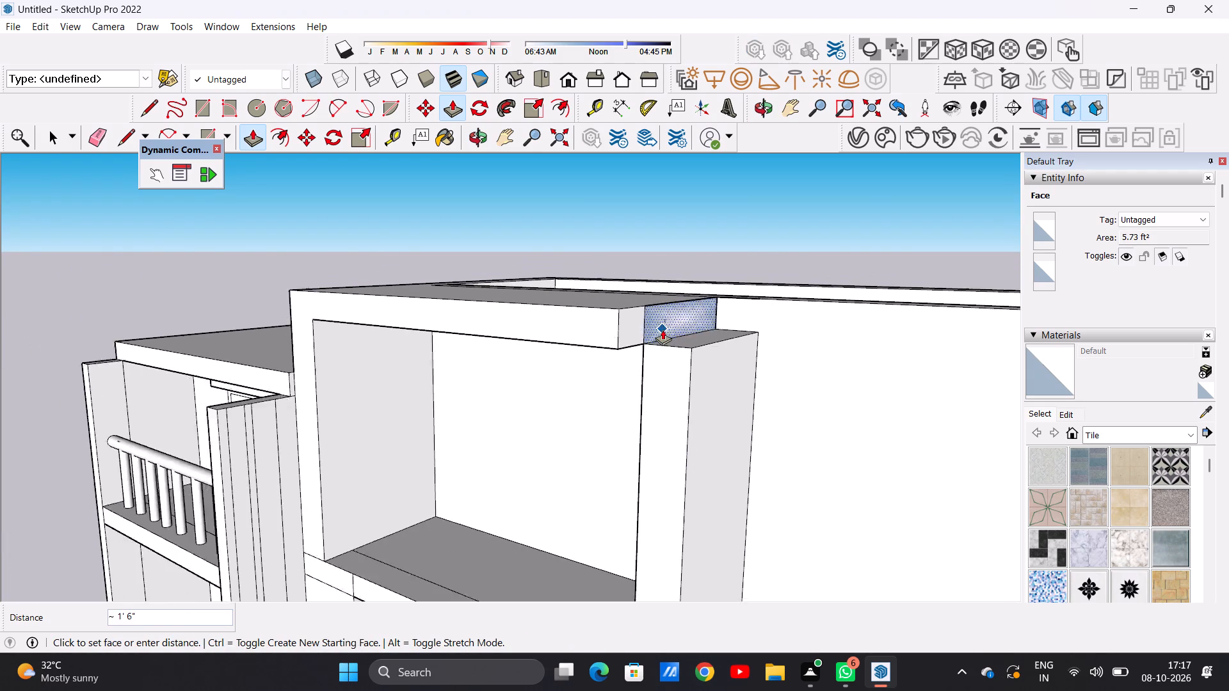
pyautogui.scroll(-1, 663, 330)
pyautogui.scroll(-14, 780, 349)
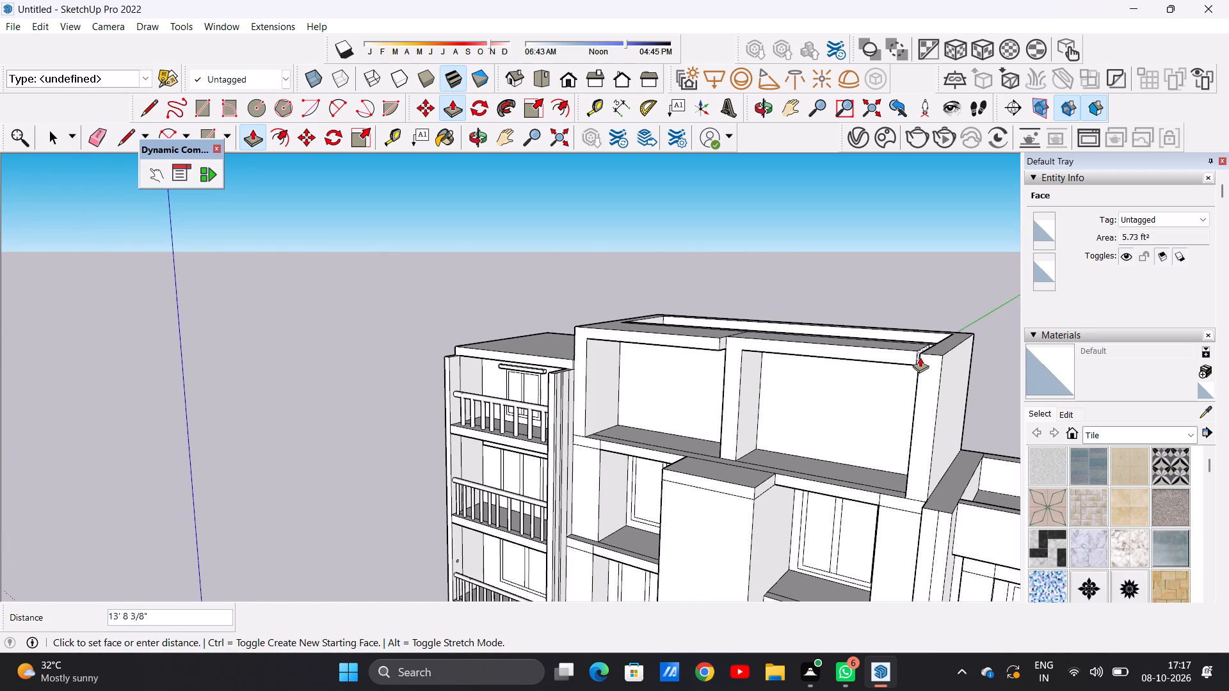
pyautogui.scroll(11, 920, 357)
pyautogui.scroll(-1, 917, 346)
pyautogui.scroll(1, 917, 346)
pyautogui.scroll(-1, 917, 346)
pyautogui.scroll(4, 917, 346)
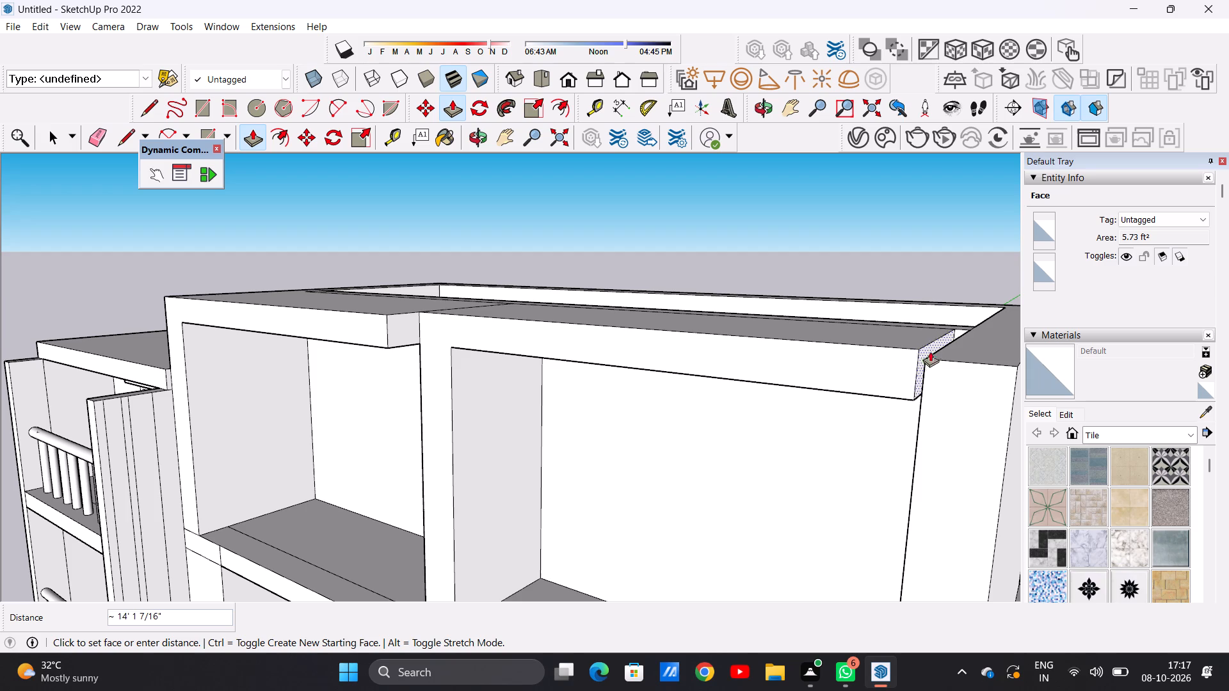
pyautogui.click(924, 354)
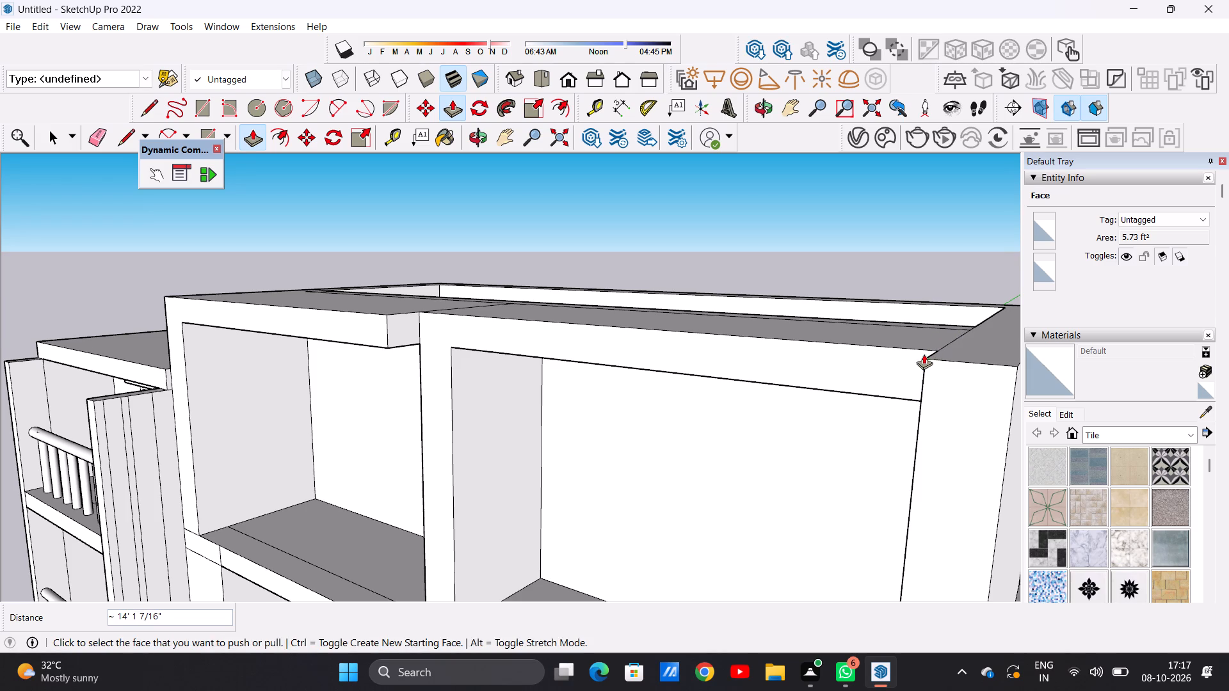
# Push/Pull the left beam's projecting end face about 15' 7 7/16" to the right-hand side wall, evening out the front.
pyautogui.moveTo(899, 374); pyautogui.dragTo(1034, 369, button='middle')
pyautogui.moveTo(1031, 369); pyautogui.dragTo(951, 391, button='middle')
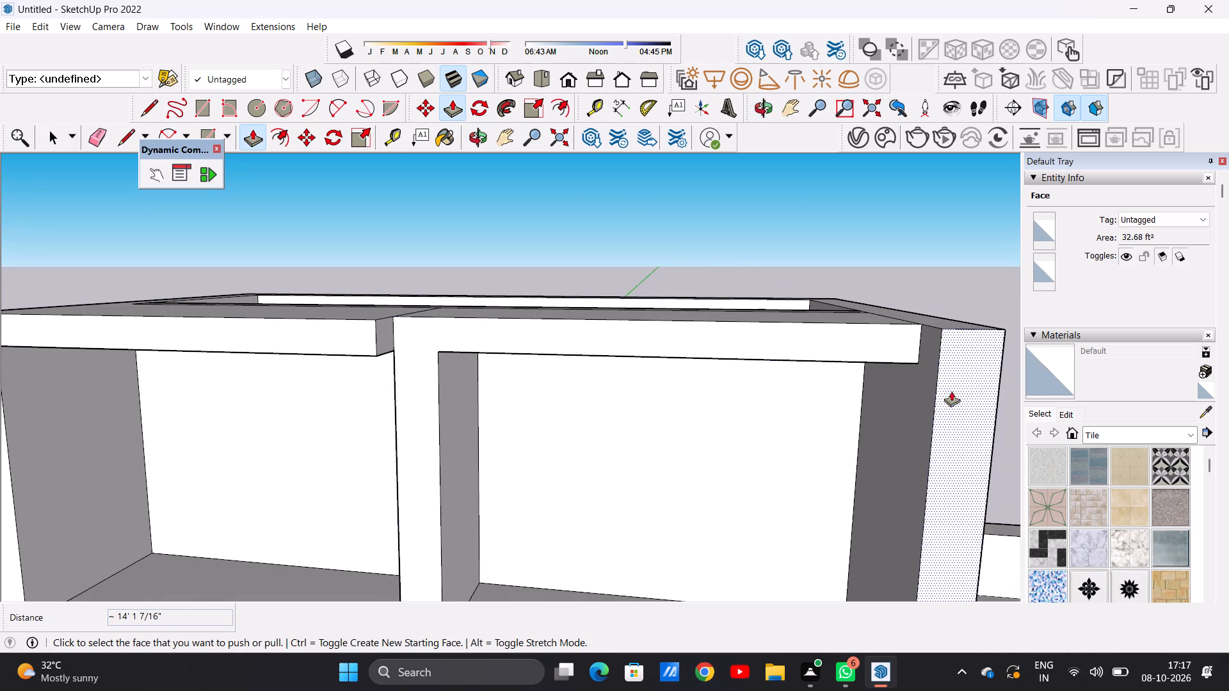
pyautogui.moveTo(951, 391); pyautogui.dragTo(496, 392, button='middle')
pyautogui.scroll(8, 398, 311)
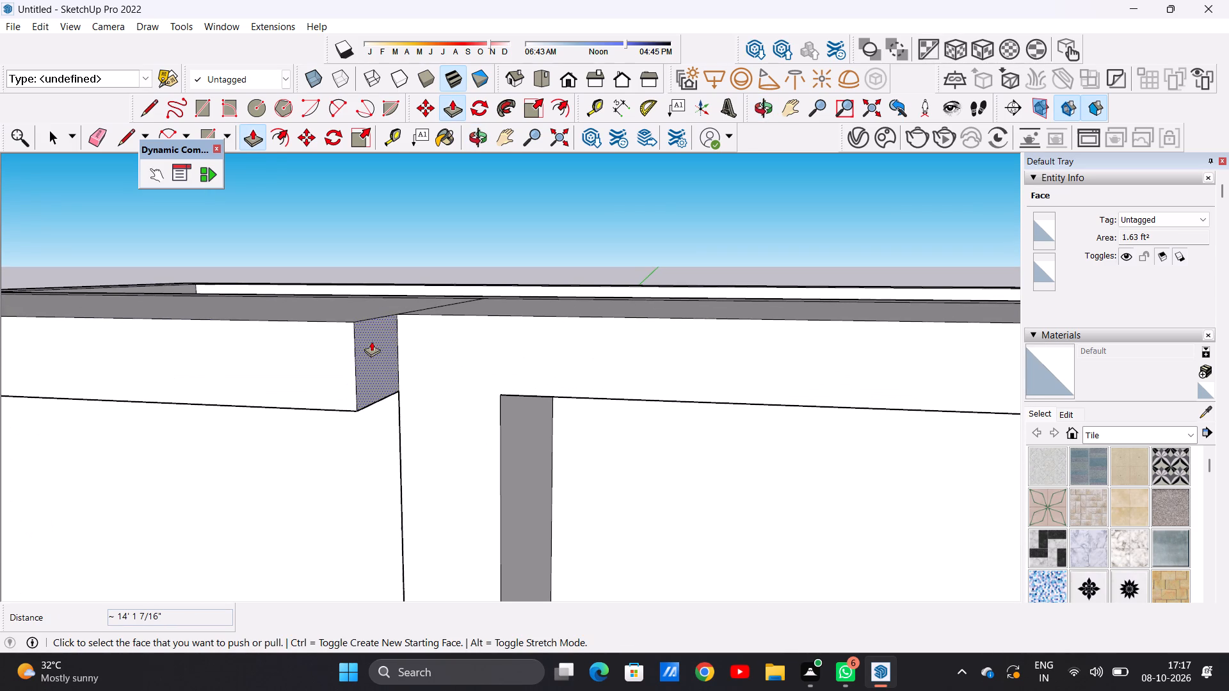
pyautogui.click(371, 341)
pyautogui.scroll(-19, 721, 358)
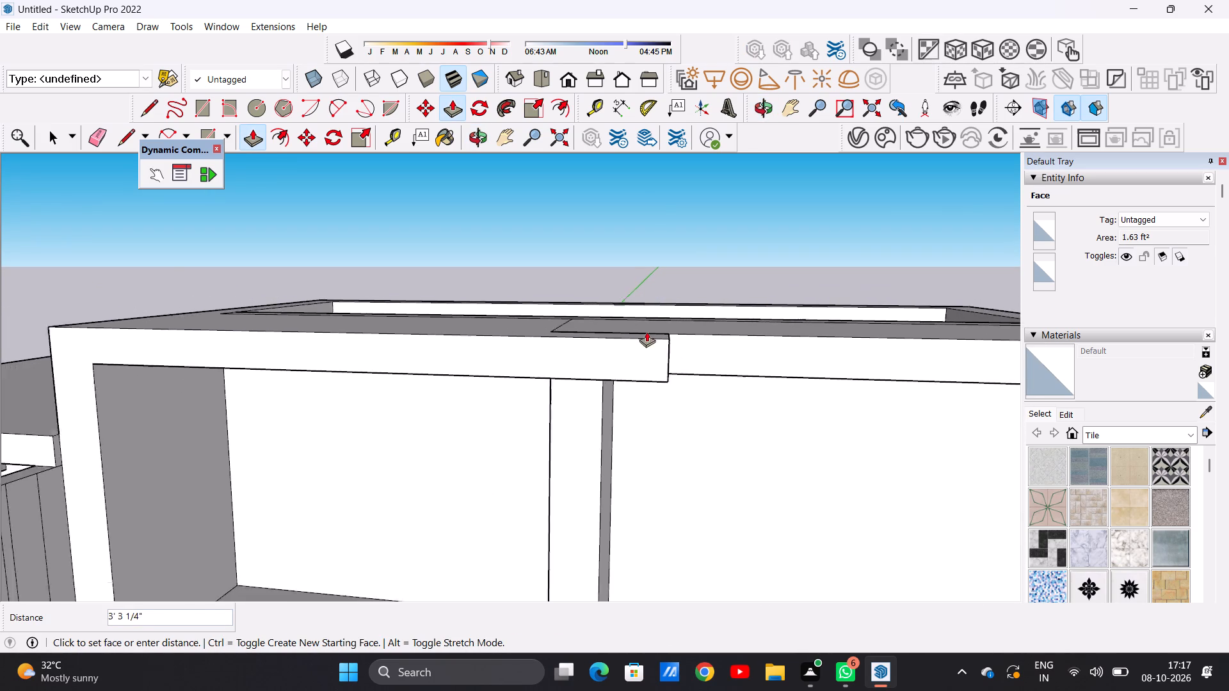
pyautogui.scroll(-14, 647, 331)
pyautogui.scroll(6, 945, 347)
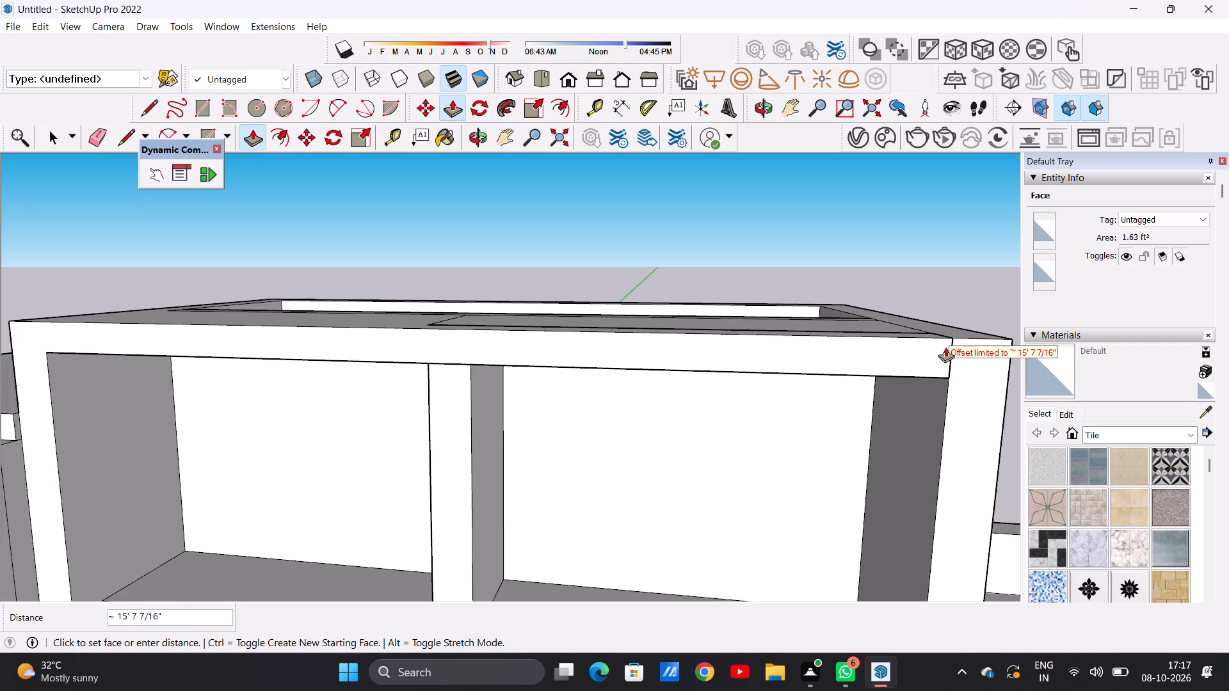
pyautogui.scroll(11, 945, 347)
pyautogui.click(967, 322)
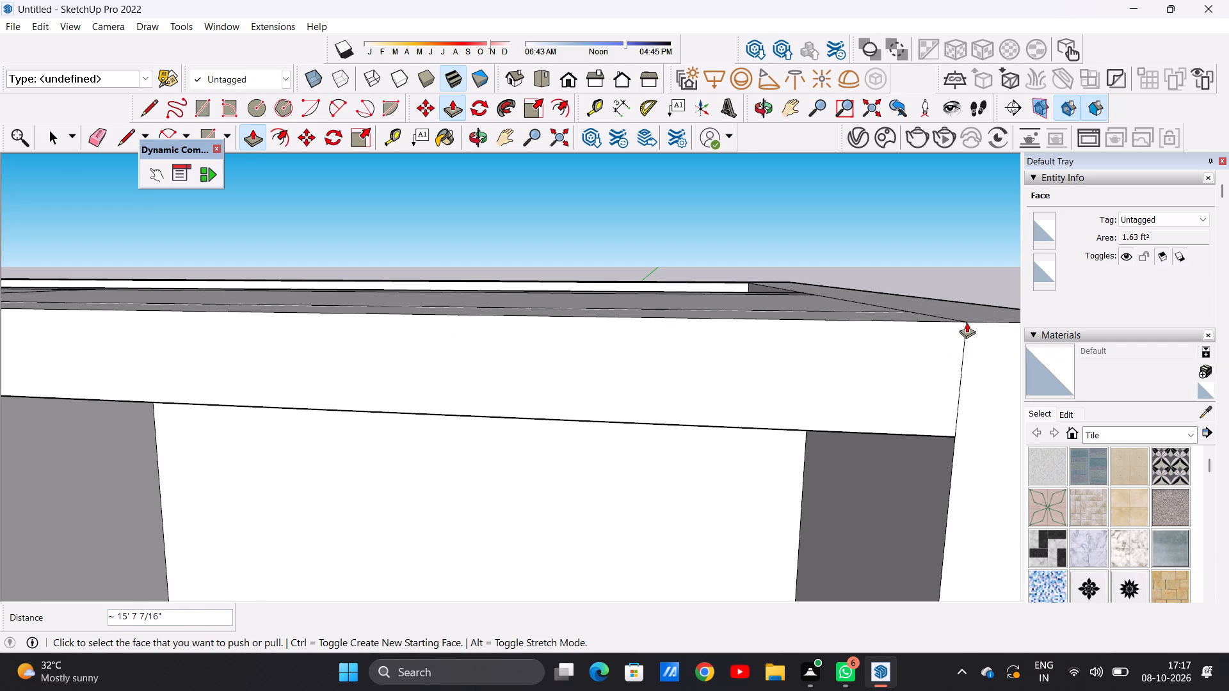
pyautogui.press('space')
# Examine the covered terrace bays and the top of the whole building, from the front and from above.
pyautogui.scroll(-2, 534, 338)
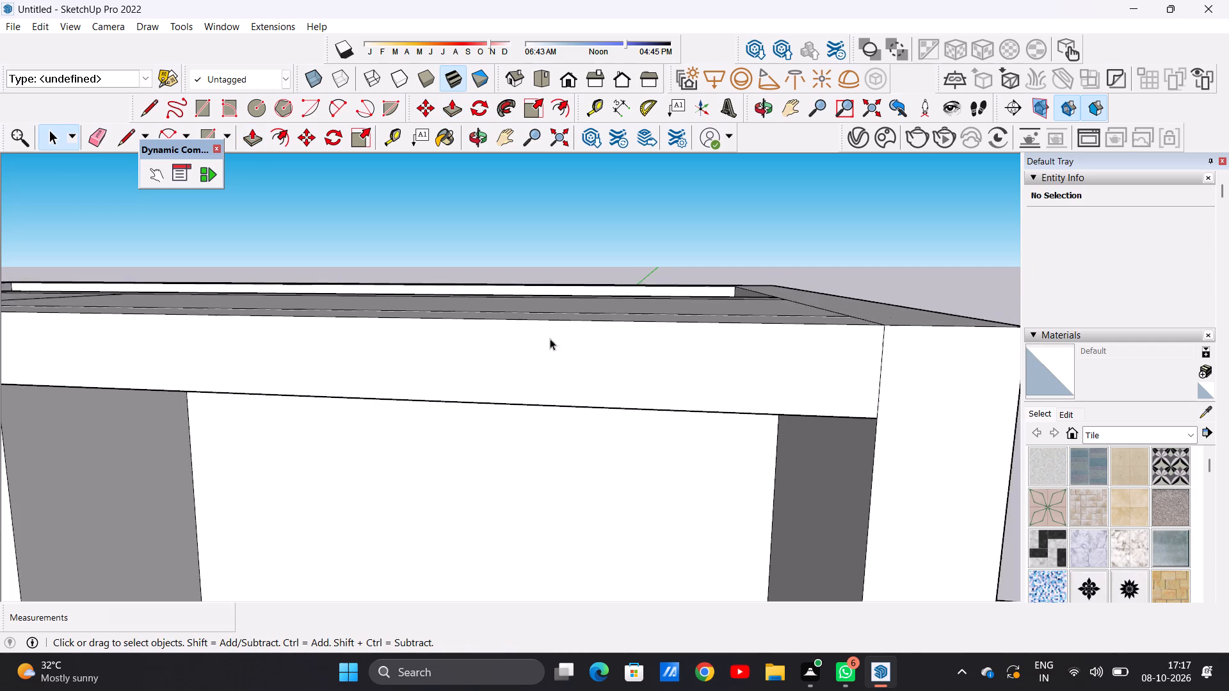
pyautogui.scroll(-20, 550, 338)
pyautogui.scroll(-7, 550, 338)
pyautogui.moveTo(595, 435); pyautogui.dragTo(606, 347, button='middle')
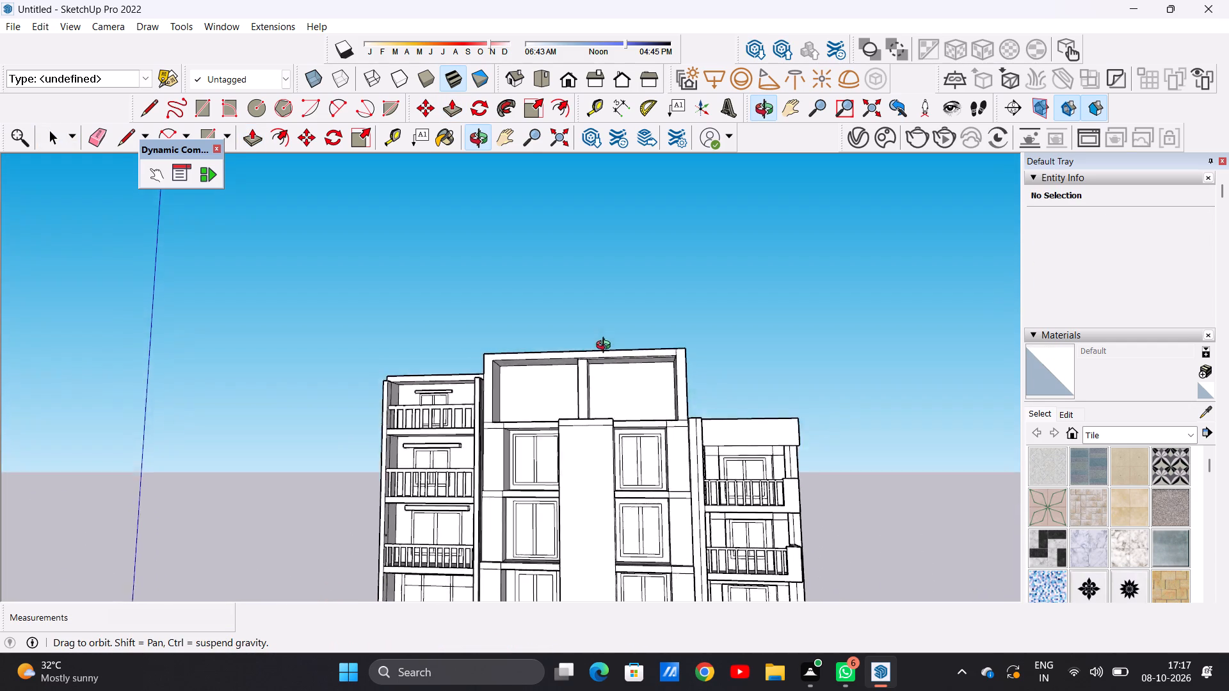
pyautogui.moveTo(606, 347); pyautogui.dragTo(606, 400, button='middle')
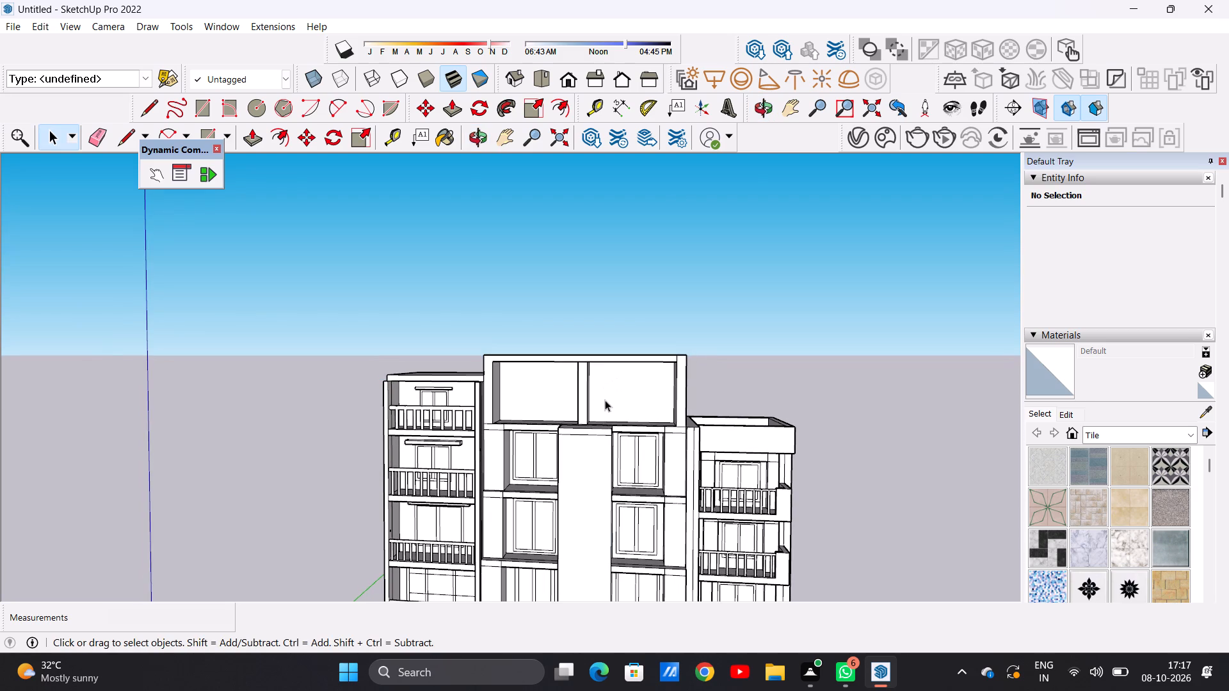
pyautogui.moveTo(605, 399); pyautogui.dragTo(643, 566, button='middle')
pyautogui.scroll(5, 643, 422)
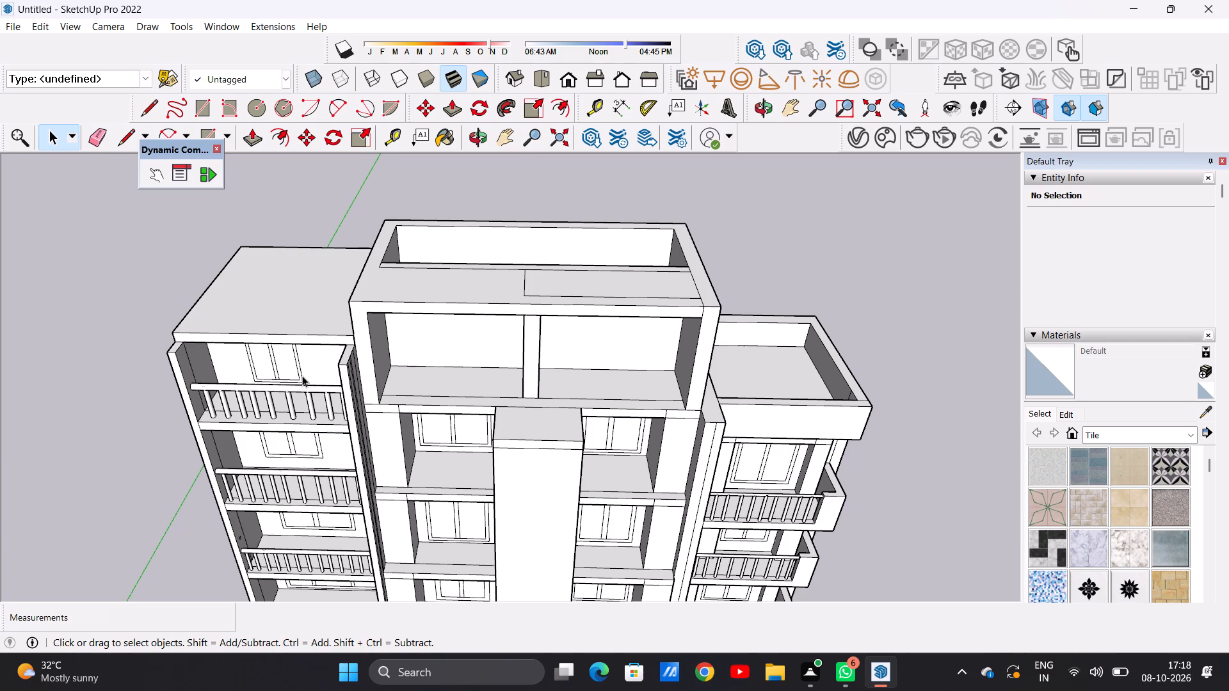
pyautogui.scroll(-20, 462, 403)
pyautogui.scroll(-3, 462, 403)
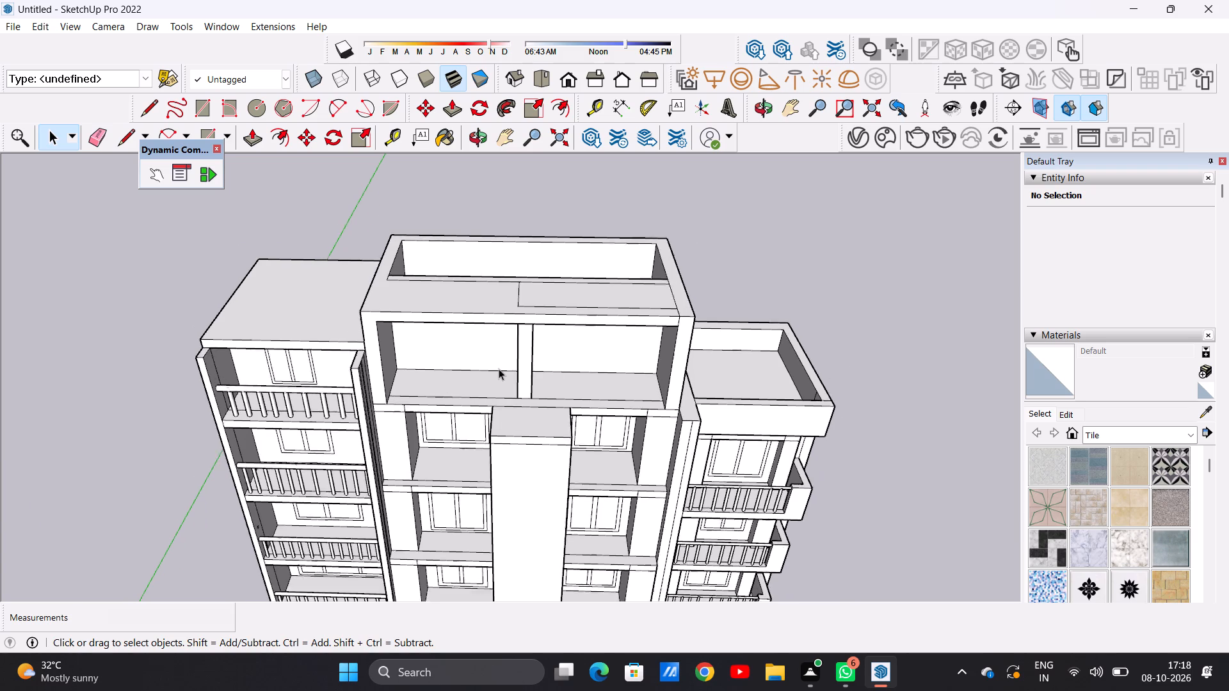
pyautogui.scroll(-2, 499, 369)
pyautogui.moveTo(497, 314); pyautogui.dragTo(518, 441, button='middle')
pyautogui.scroll(2, 547, 347)
pyautogui.scroll(-1, 547, 347)
pyautogui.scroll(6, 547, 347)
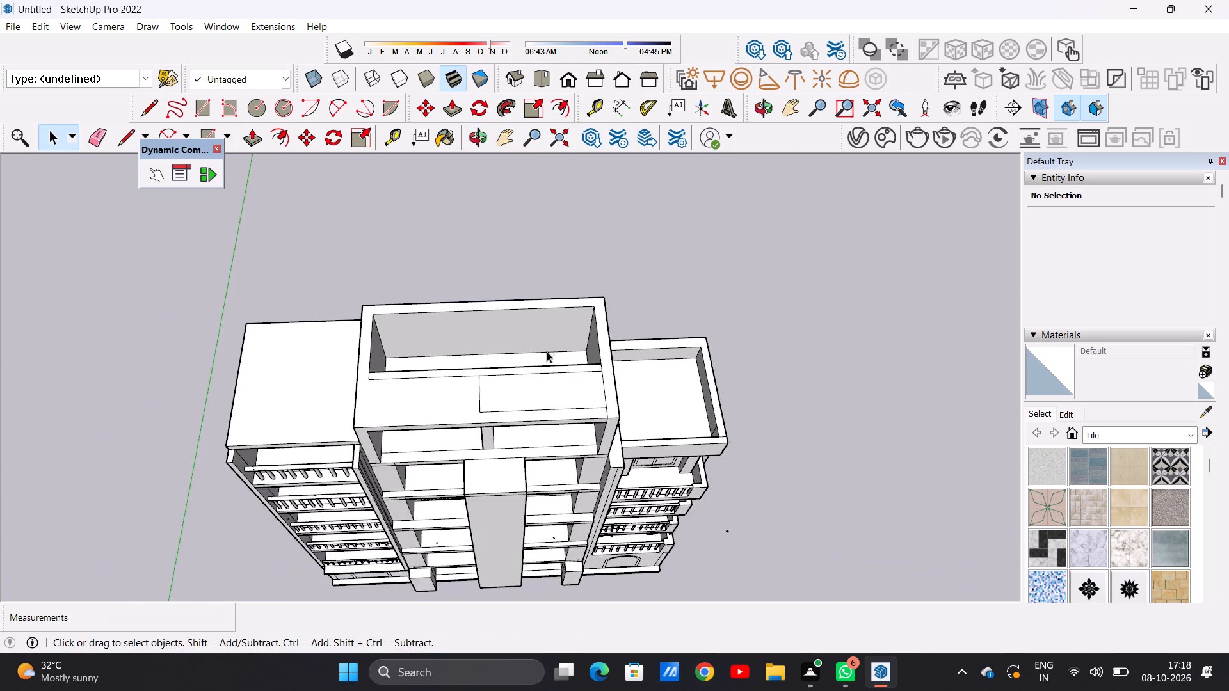
# Copy the sunken floor face behind the top-floor bays up 11' 4 3/16" to the inner top corner, closing the roof opening.
pyautogui.scroll(4, 547, 351)
pyautogui.moveTo(501, 374); pyautogui.dragTo(504, 484, button='middle')
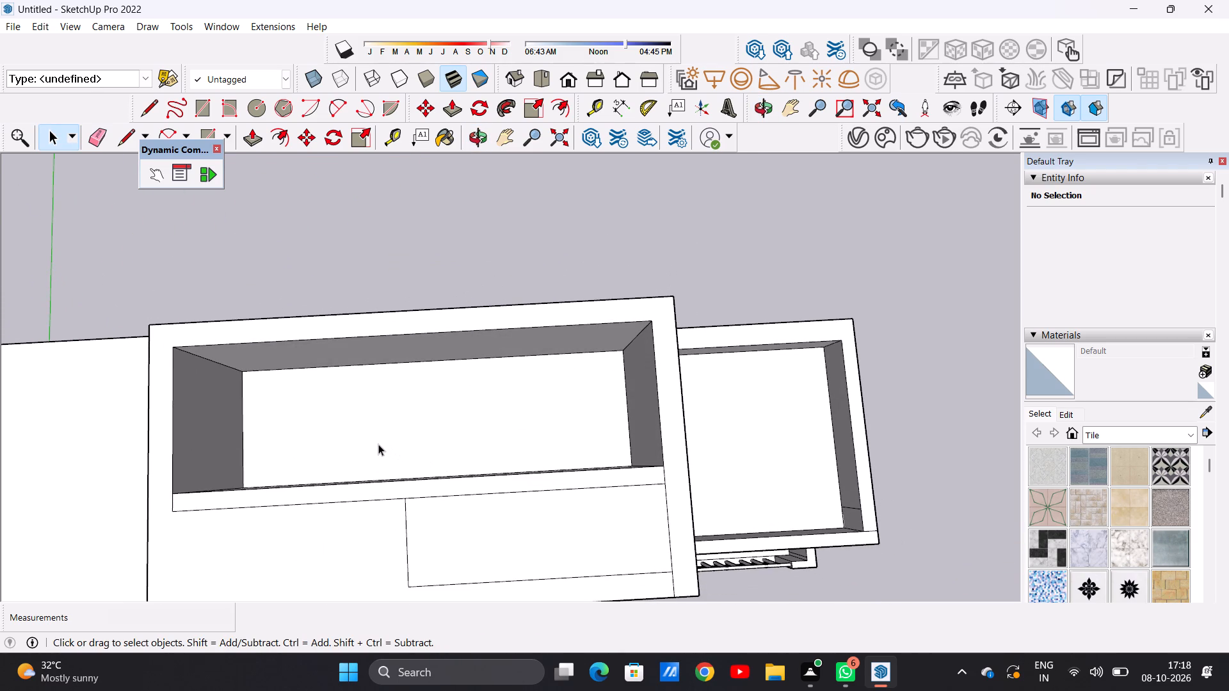
pyautogui.scroll(6, 390, 445)
pyautogui.doubleClick(399, 446)
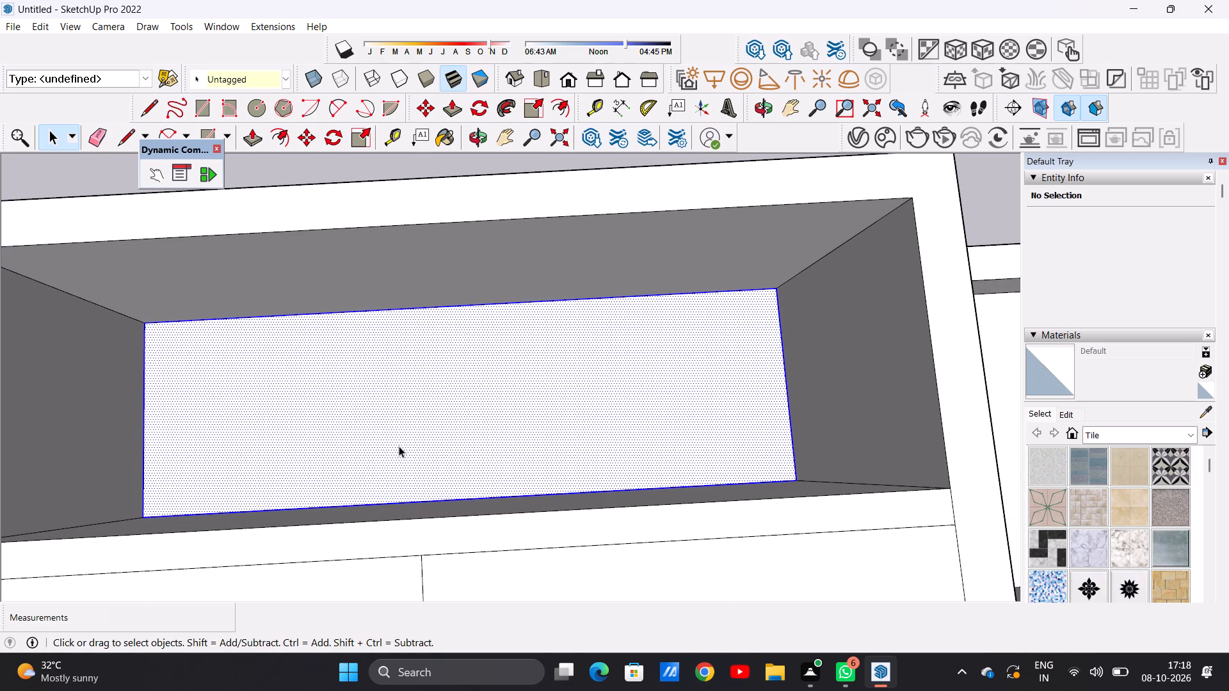
pyautogui.press('m')
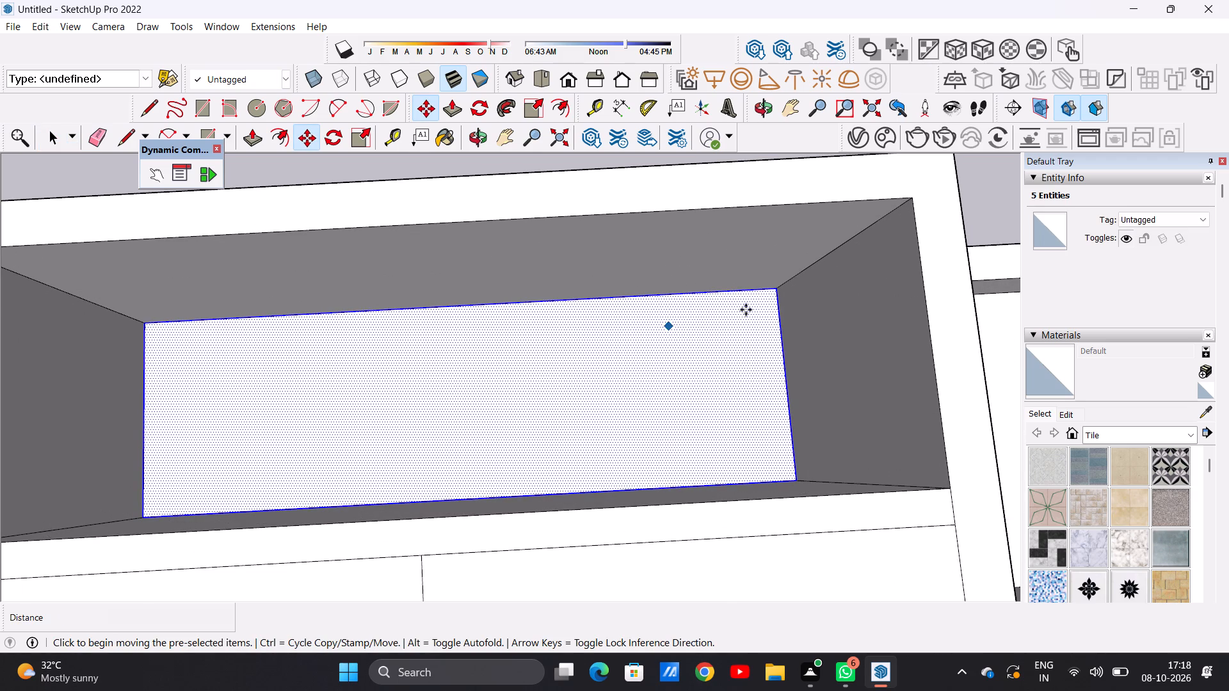
pyautogui.click(774, 290)
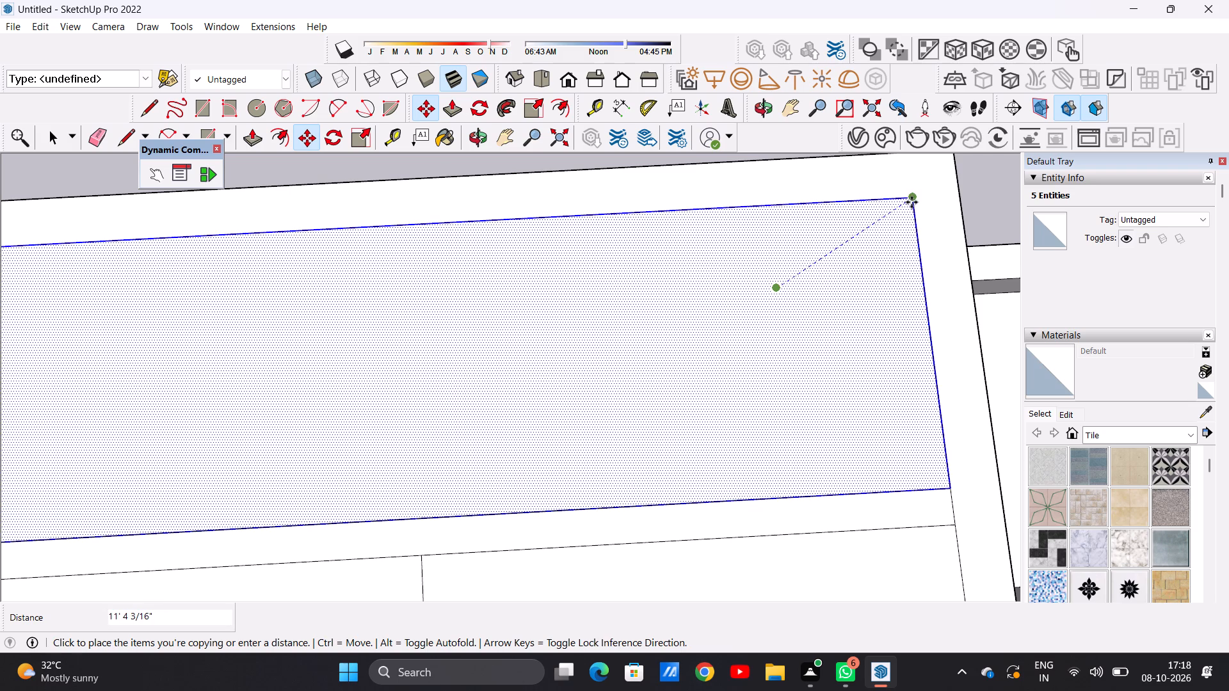
pyautogui.click(912, 202)
pyautogui.press('space')
pyautogui.scroll(-12, 619, 338)
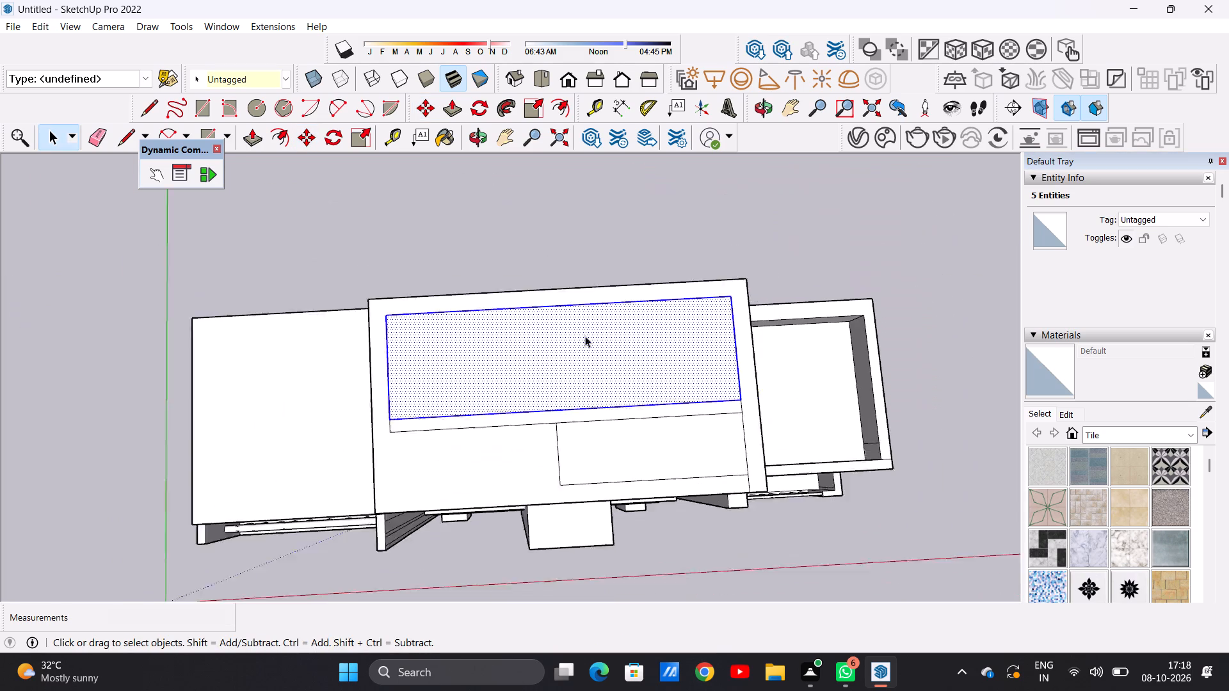
pyautogui.scroll(-2, 585, 336)
pyautogui.click(695, 208)
# Examine the roof, the open top-floor bays and the whole building from the front, above and the side.
pyautogui.moveTo(700, 360); pyautogui.dragTo(647, 210, button='middle')
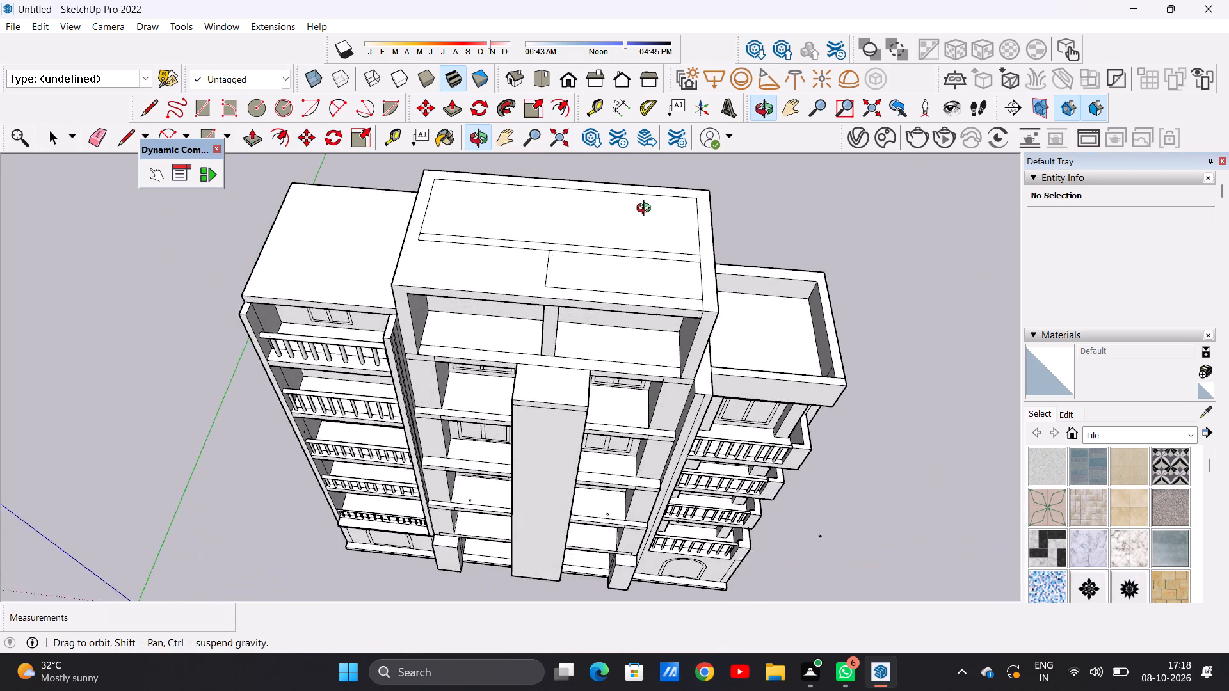
pyautogui.moveTo(647, 210); pyautogui.dragTo(641, 195, button='middle')
pyautogui.scroll(-3, 638, 335)
pyautogui.moveTo(596, 362); pyautogui.dragTo(605, 189, button='middle')
pyautogui.scroll(-2, 612, 370)
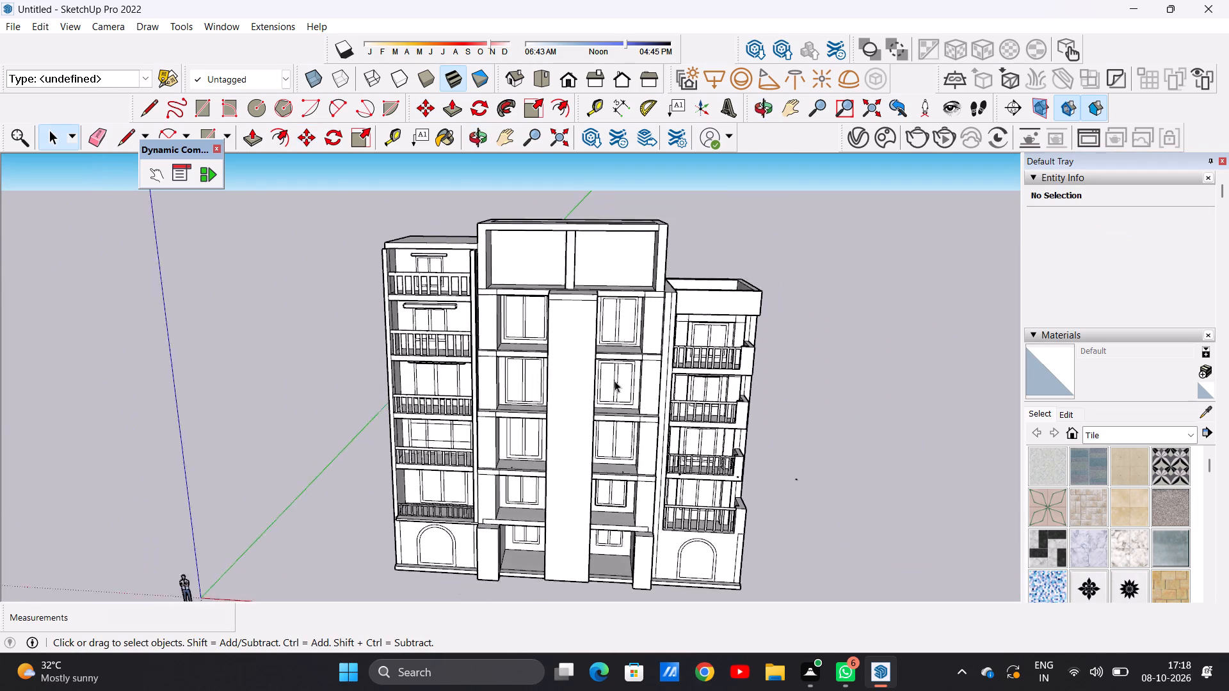
pyautogui.scroll(-7, 614, 381)
pyautogui.moveTo(608, 411); pyautogui.dragTo(597, 287, button='middle')
pyautogui.scroll(14, 604, 277)
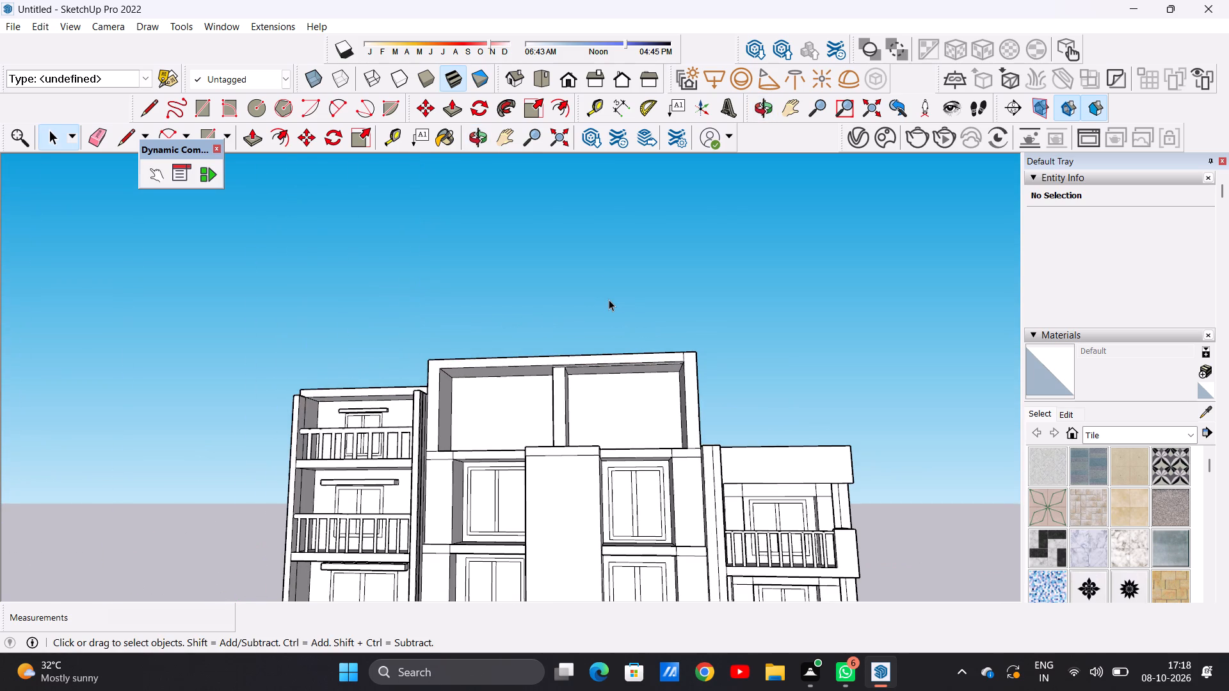
pyautogui.scroll(-1, 609, 326)
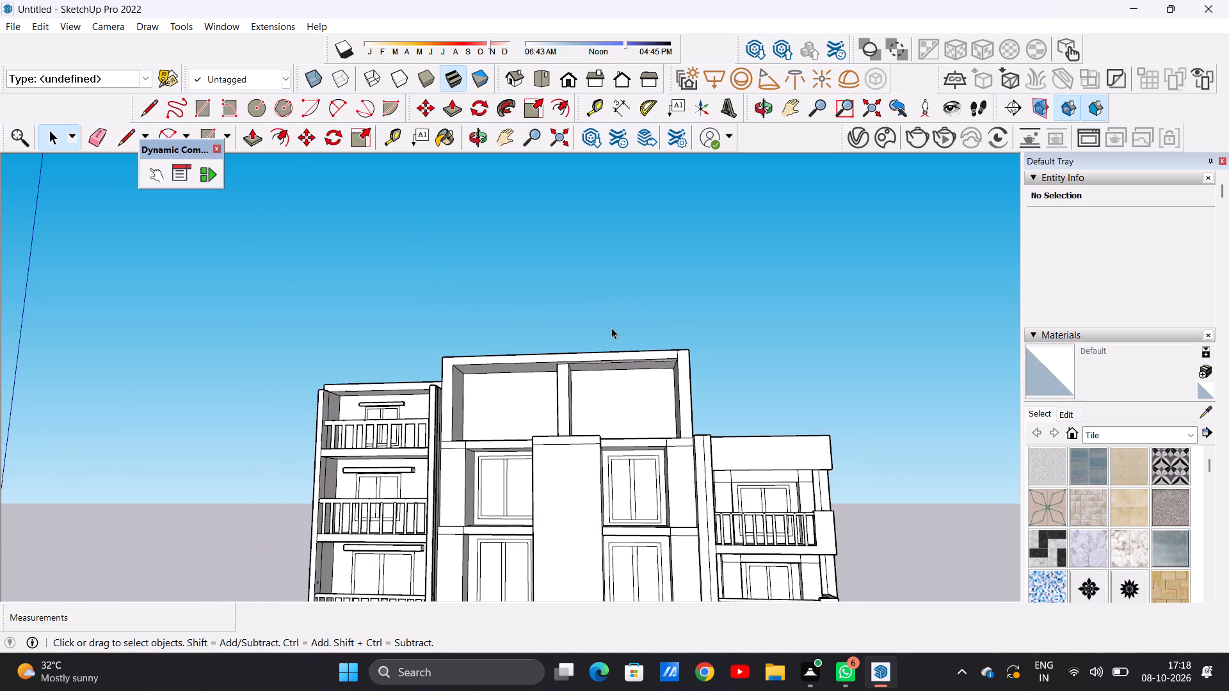
pyautogui.scroll(-1, 611, 328)
pyautogui.moveTo(616, 329); pyautogui.dragTo(653, 495, button='middle')
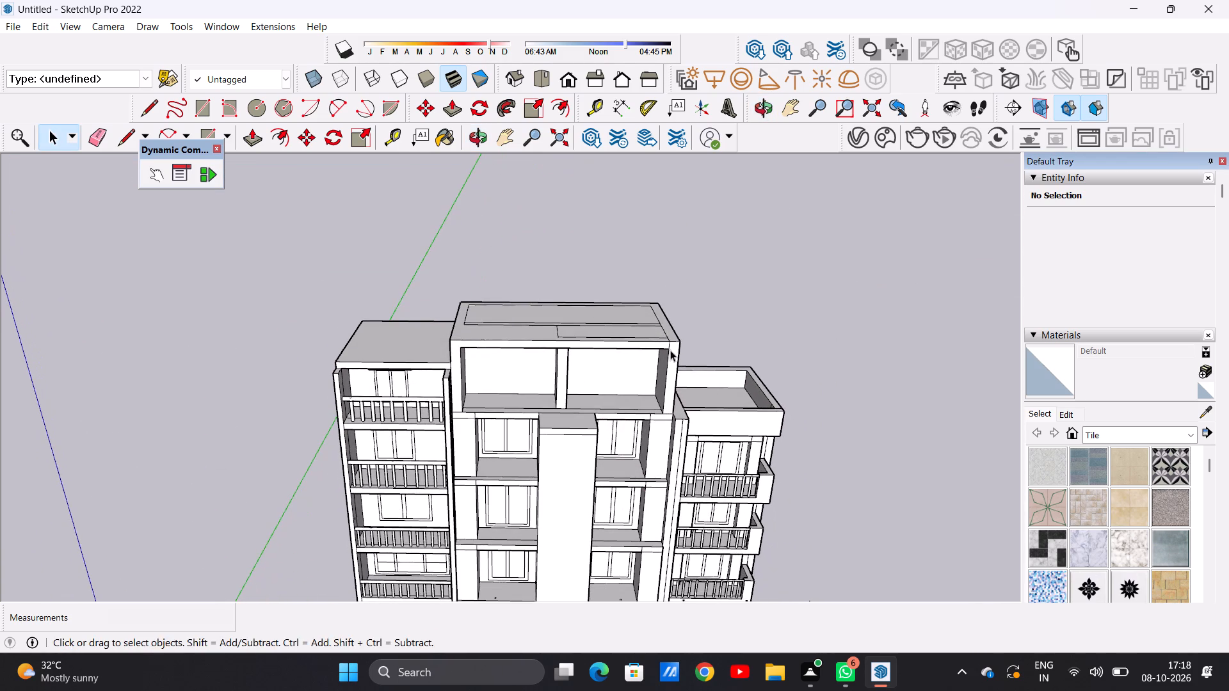
pyautogui.moveTo(670, 348); pyautogui.dragTo(677, 399, button='middle')
pyautogui.scroll(9, 673, 341)
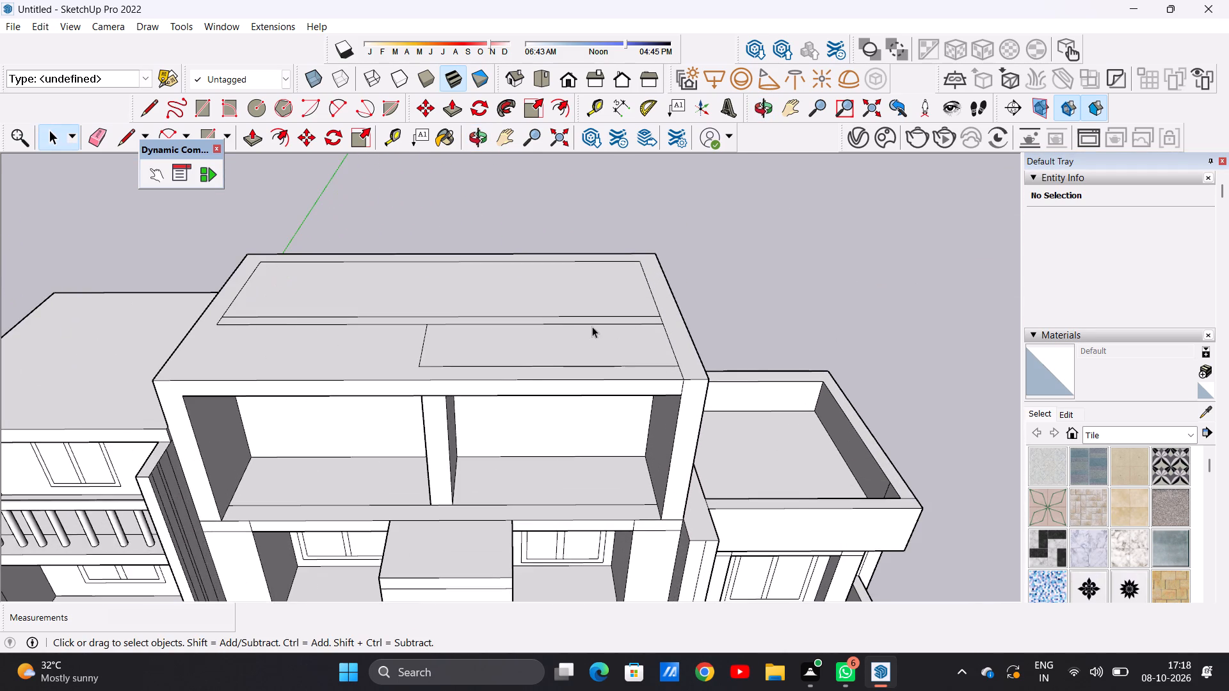
pyautogui.scroll(-3, 602, 331)
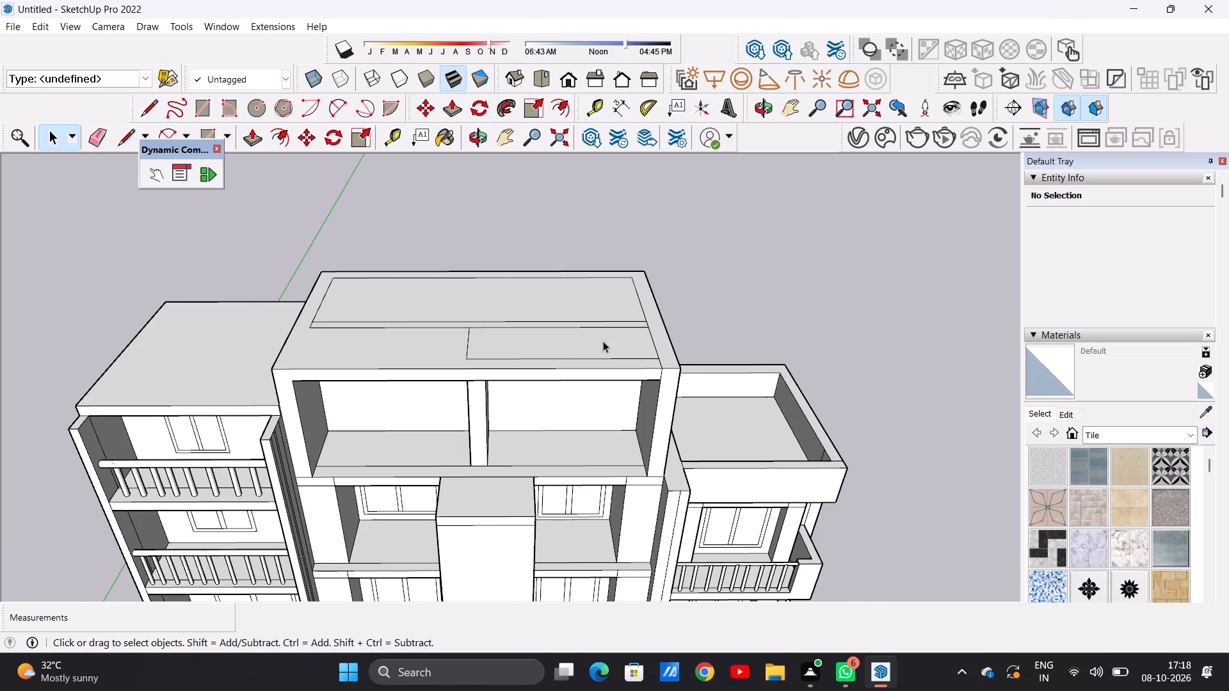
pyautogui.moveTo(611, 325); pyautogui.dragTo(622, 433, button='middle')
pyautogui.moveTo(632, 361); pyautogui.dragTo(634, 370, button='middle')
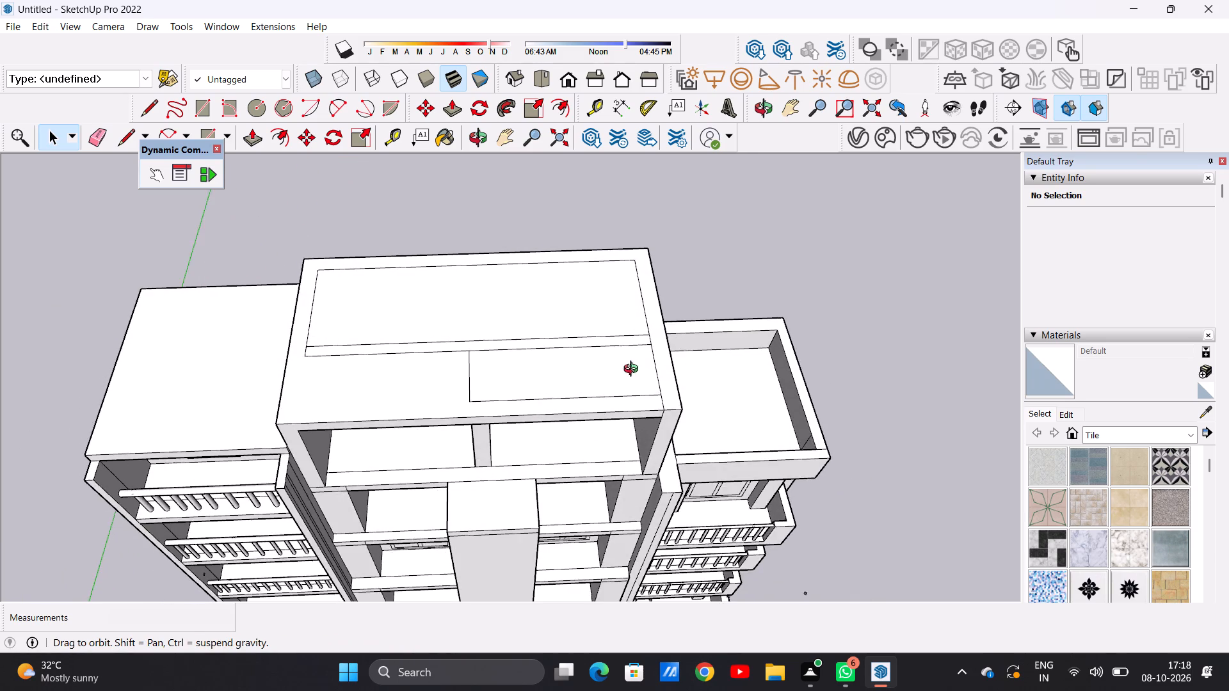
pyautogui.moveTo(634, 370); pyautogui.dragTo(634, 408, button='middle')
pyautogui.scroll(5, 678, 425)
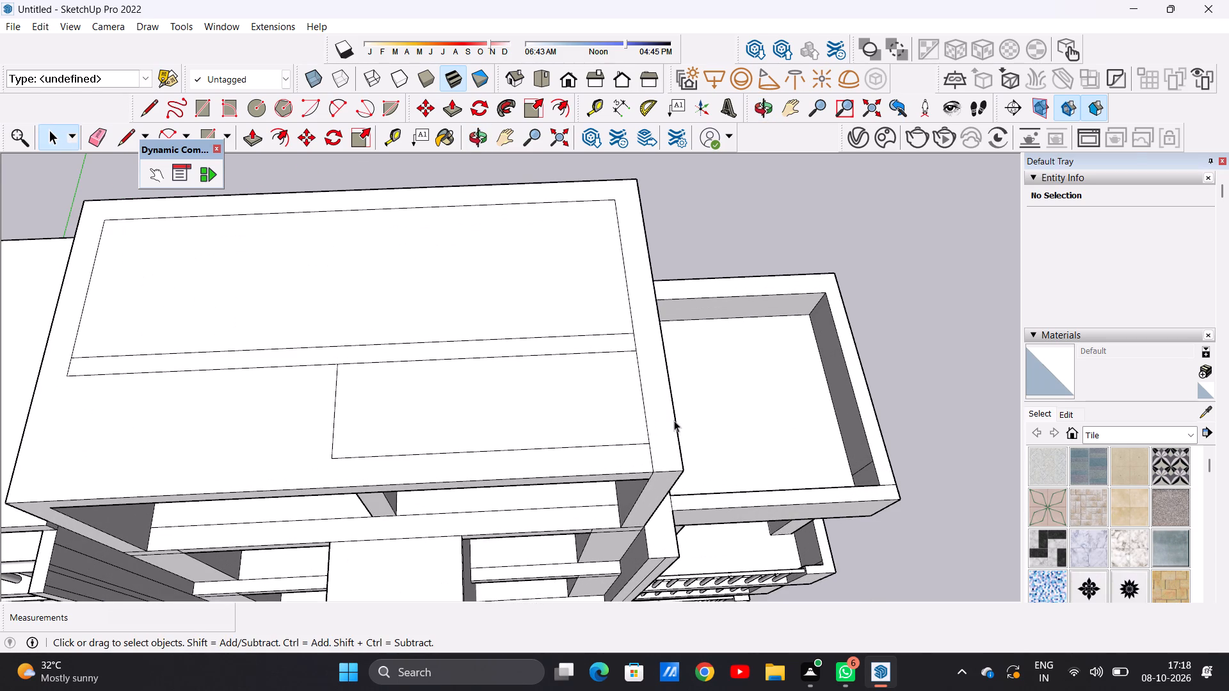
pyautogui.scroll(-2, 641, 403)
pyautogui.moveTo(643, 444); pyautogui.dragTo(602, 209, button='middle')
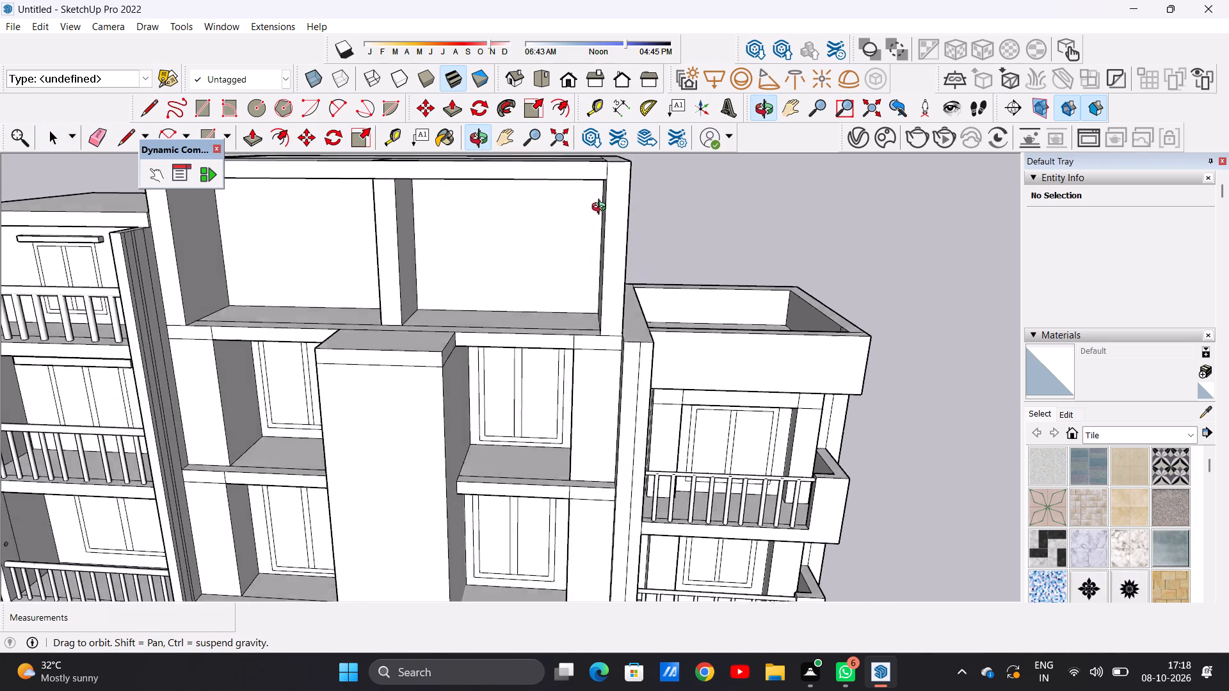
pyautogui.moveTo(602, 209); pyautogui.dragTo(603, 209, button='middle')
pyautogui.scroll(-7, 597, 374)
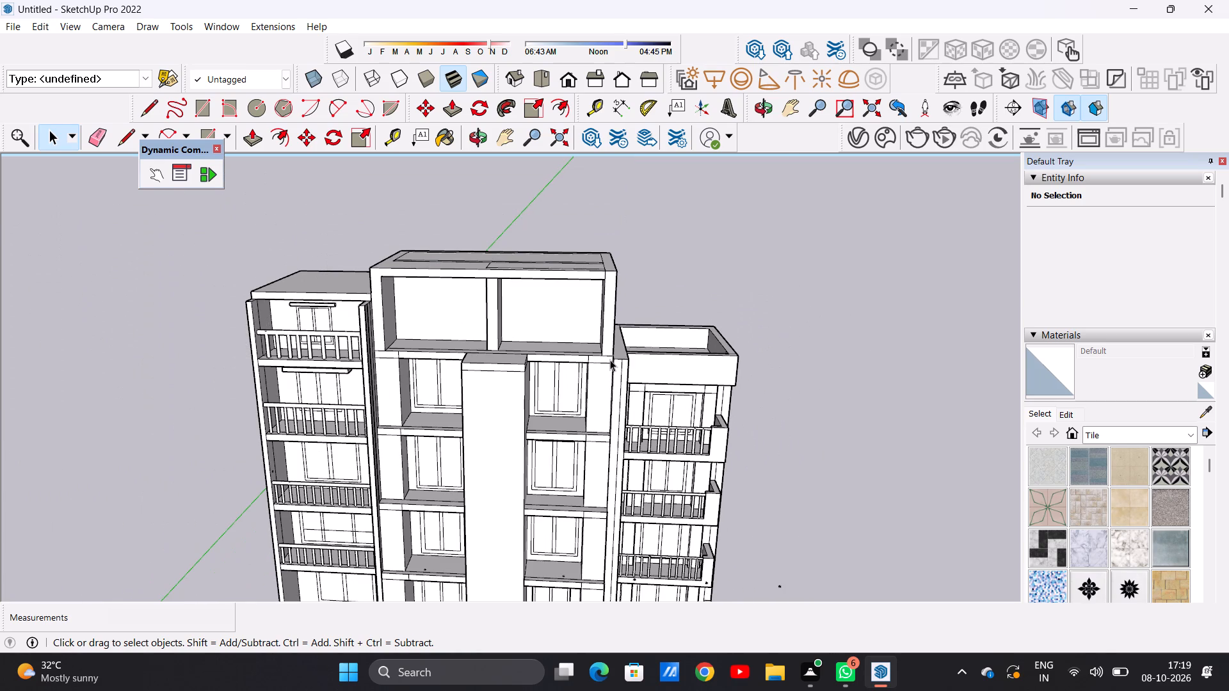
pyautogui.moveTo(481, 322); pyautogui.dragTo(485, 404, button='middle')
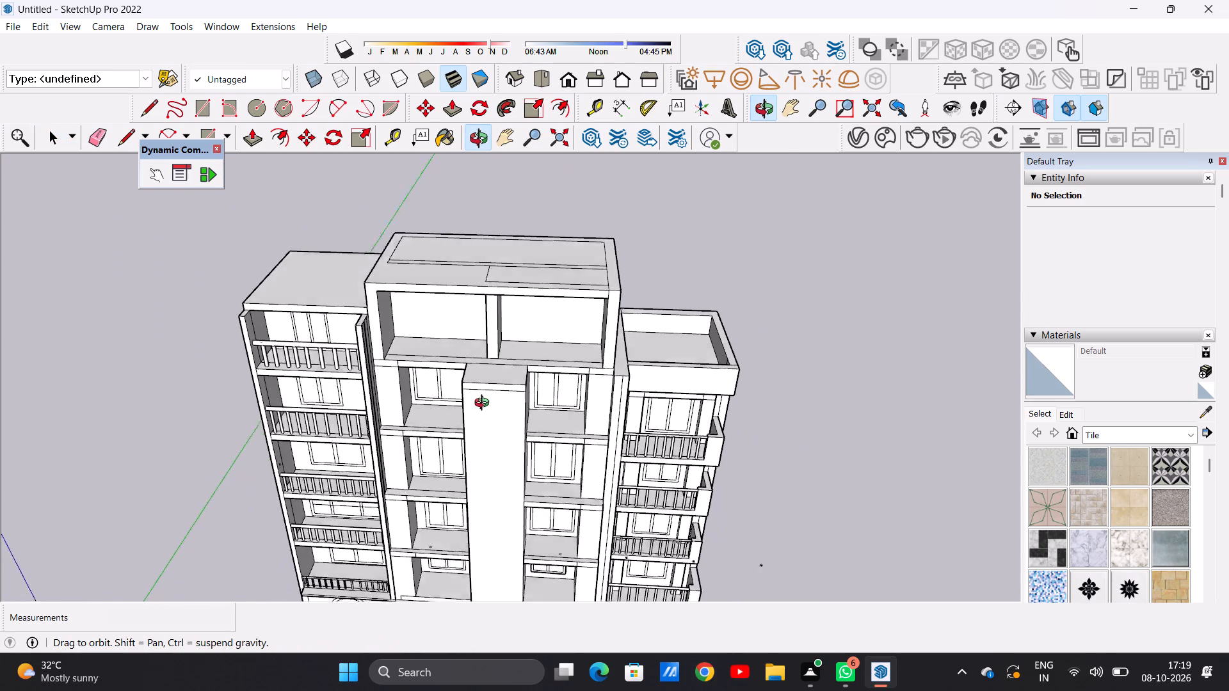
pyautogui.moveTo(485, 404); pyautogui.dragTo(495, 461, button='middle')
pyautogui.moveTo(490, 446); pyautogui.dragTo(491, 325, button='middle')
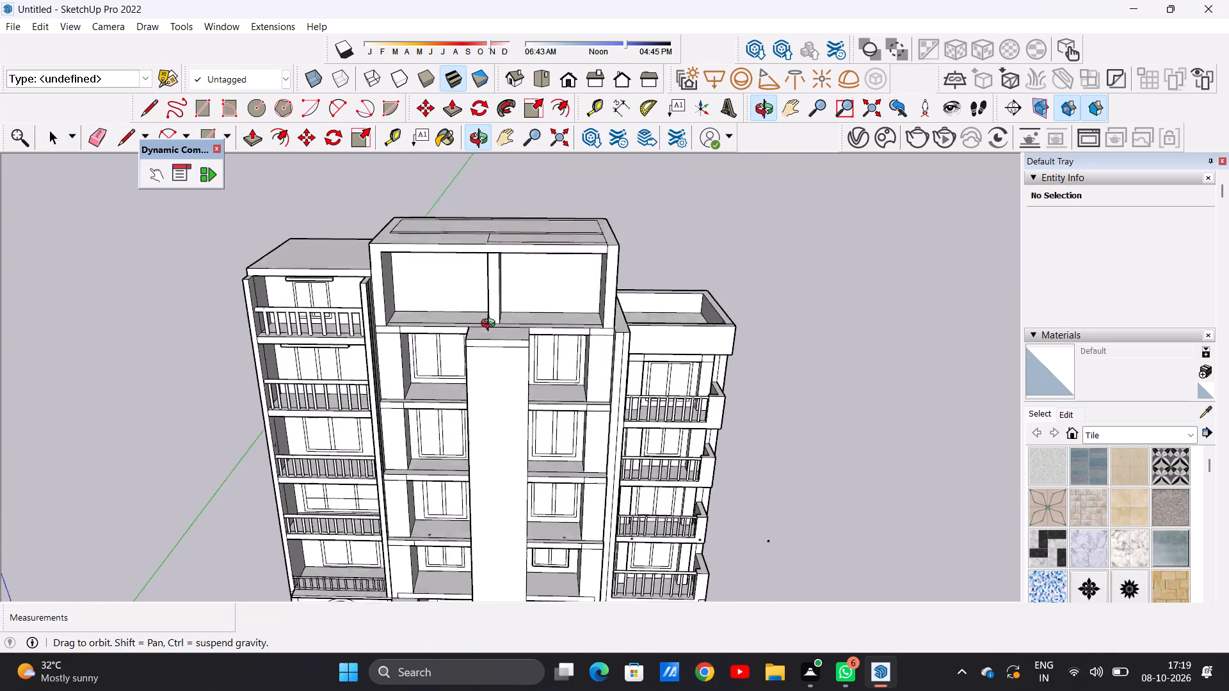
pyautogui.moveTo(491, 325); pyautogui.dragTo(472, 438, button='middle')
pyautogui.scroll(1, 472, 438)
pyautogui.scroll(-4, 474, 397)
pyautogui.scroll(-1, 478, 325)
pyautogui.scroll(2, 478, 324)
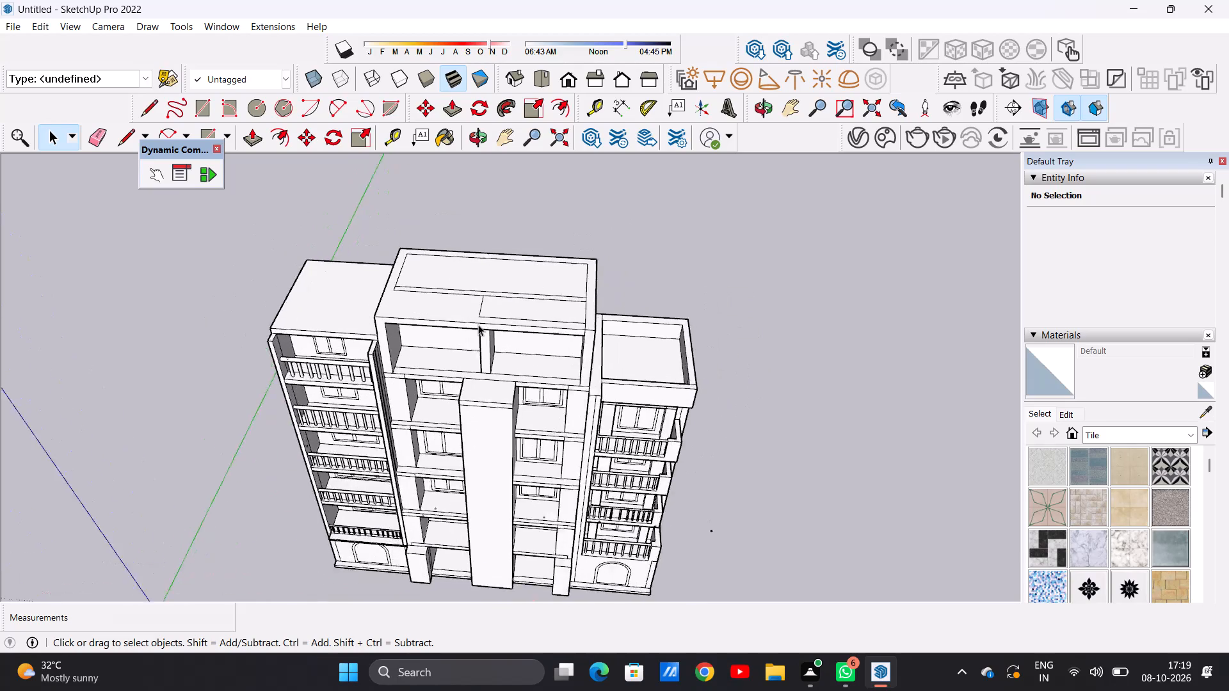
pyautogui.scroll(4, 478, 324)
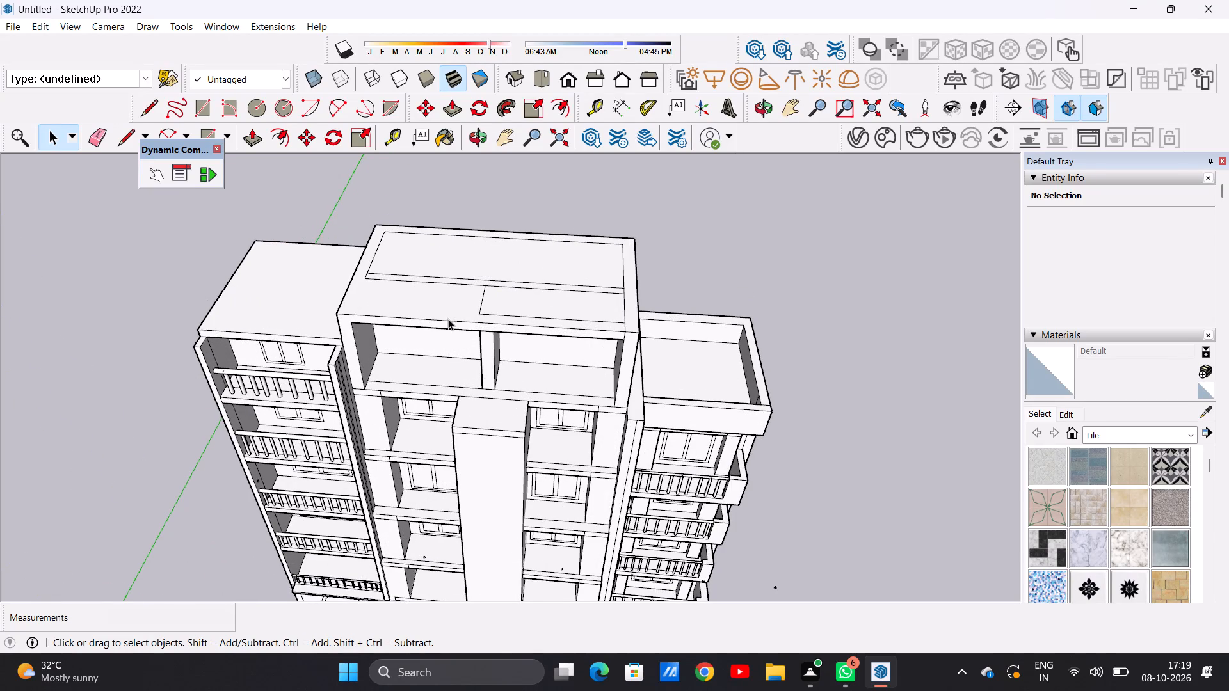
pyautogui.scroll(13, 610, 401)
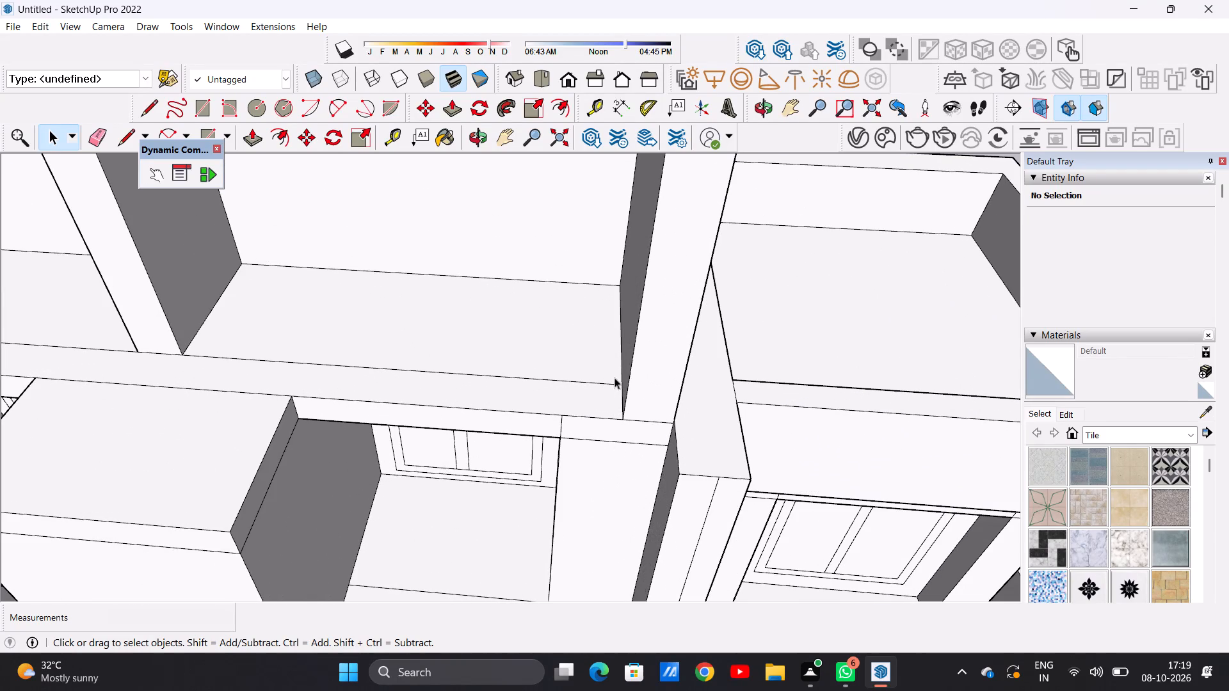
pyautogui.scroll(-5, 617, 371)
pyautogui.moveTo(351, 399); pyautogui.dragTo(351, 490, button='middle')
pyautogui.scroll(12, 376, 433)
pyautogui.scroll(-11, 390, 418)
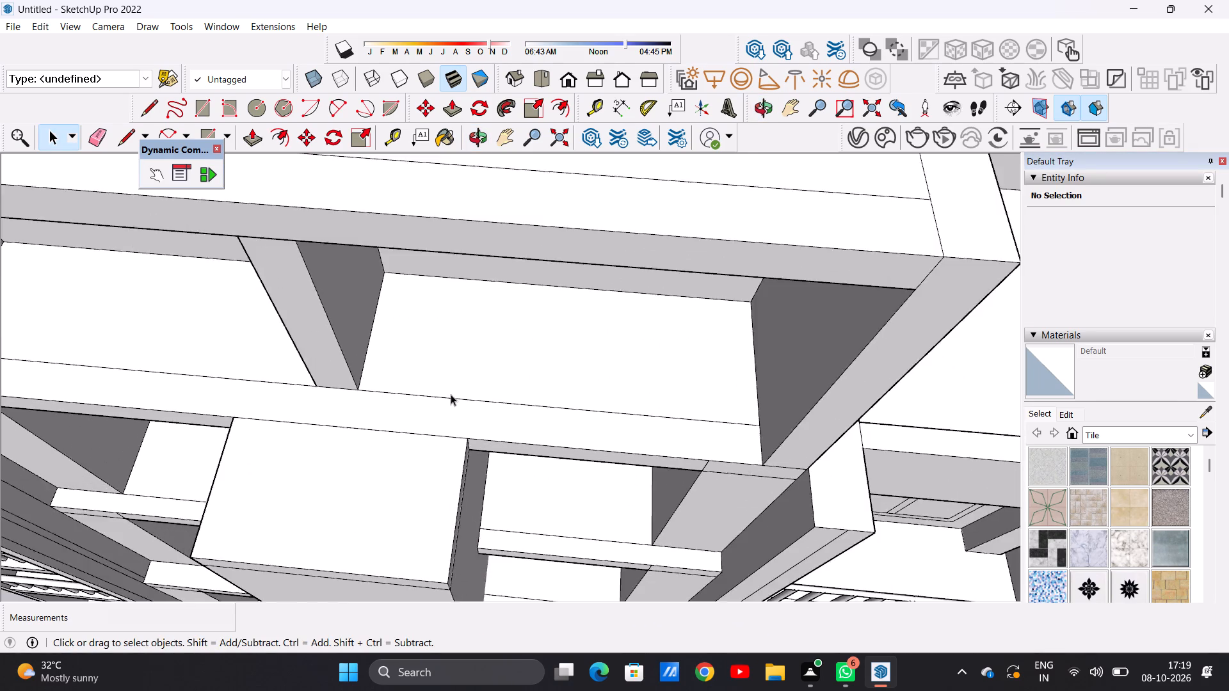
pyautogui.scroll(-11, 451, 394)
pyautogui.scroll(11, 465, 378)
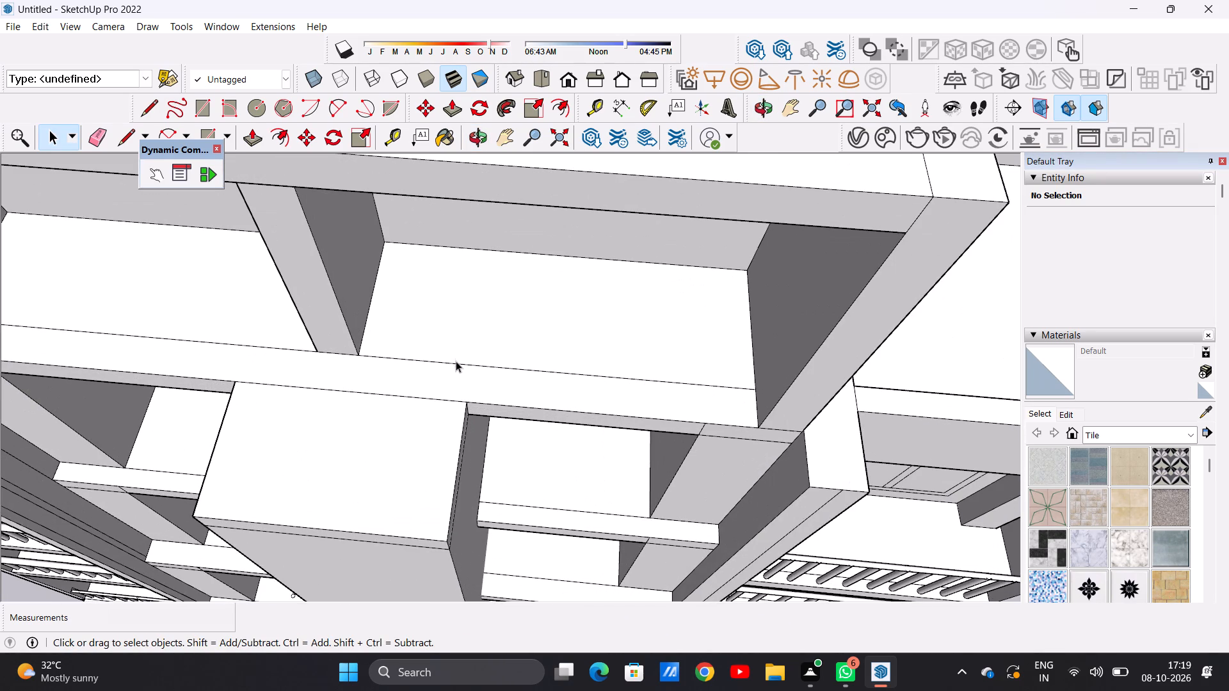
pyautogui.moveTo(643, 427); pyautogui.dragTo(678, 306, button='middle')
pyautogui.scroll(-4, 575, 404)
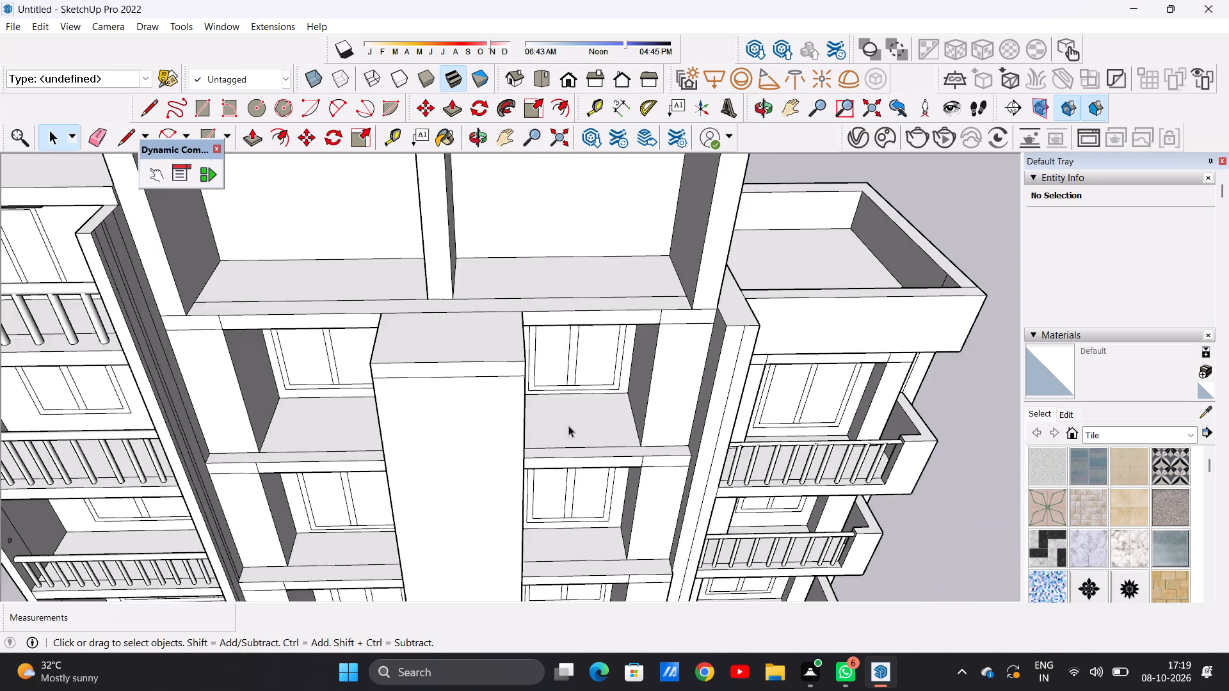
pyautogui.scroll(-12, 568, 425)
pyautogui.moveTo(584, 417); pyautogui.dragTo(692, 355, button='middle')
pyautogui.moveTo(680, 379); pyautogui.dragTo(593, 420, button='middle')
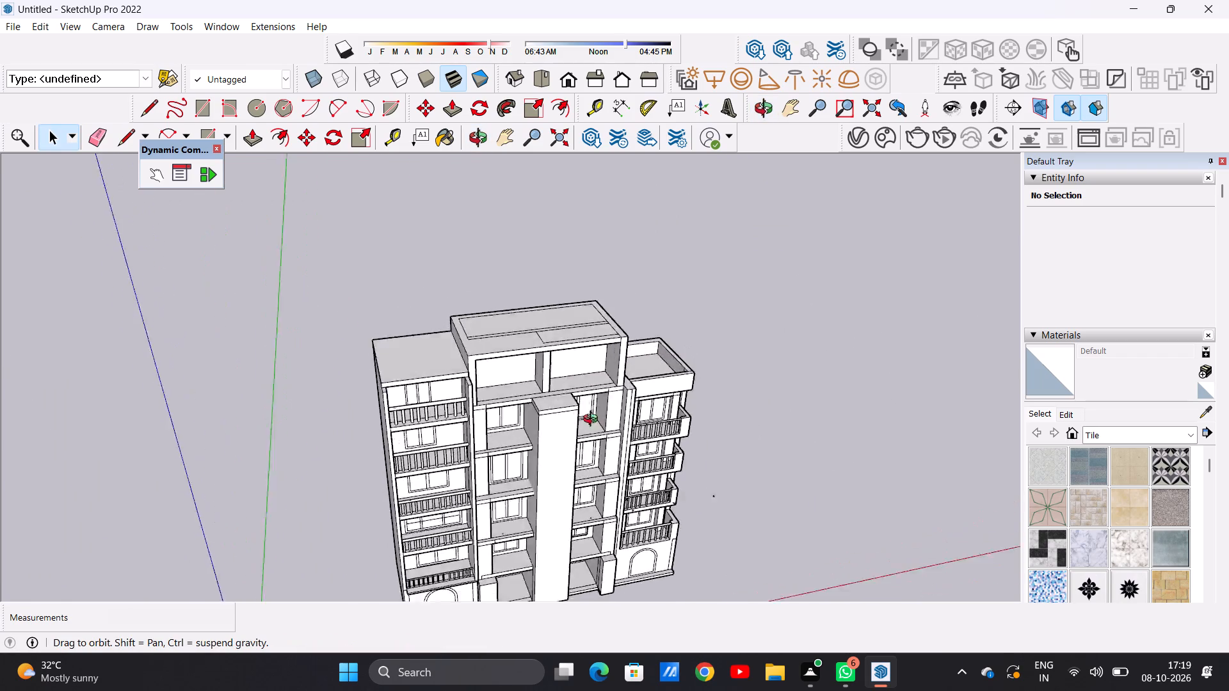
pyautogui.moveTo(593, 420); pyautogui.dragTo(284, 333, button='middle')
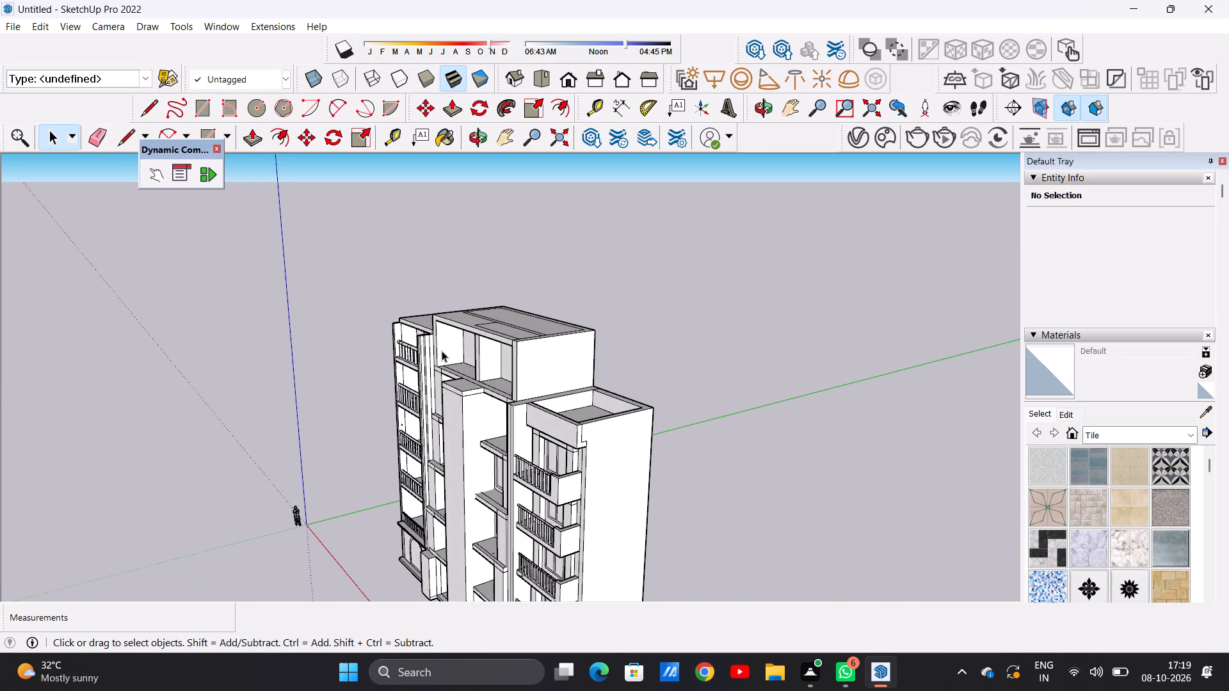
# Push/Pull the narrow strip along the front edge of the top terrace floor up about 3' 9 1/4" as a parapet across both bays.
pyautogui.scroll(13, 442, 351)
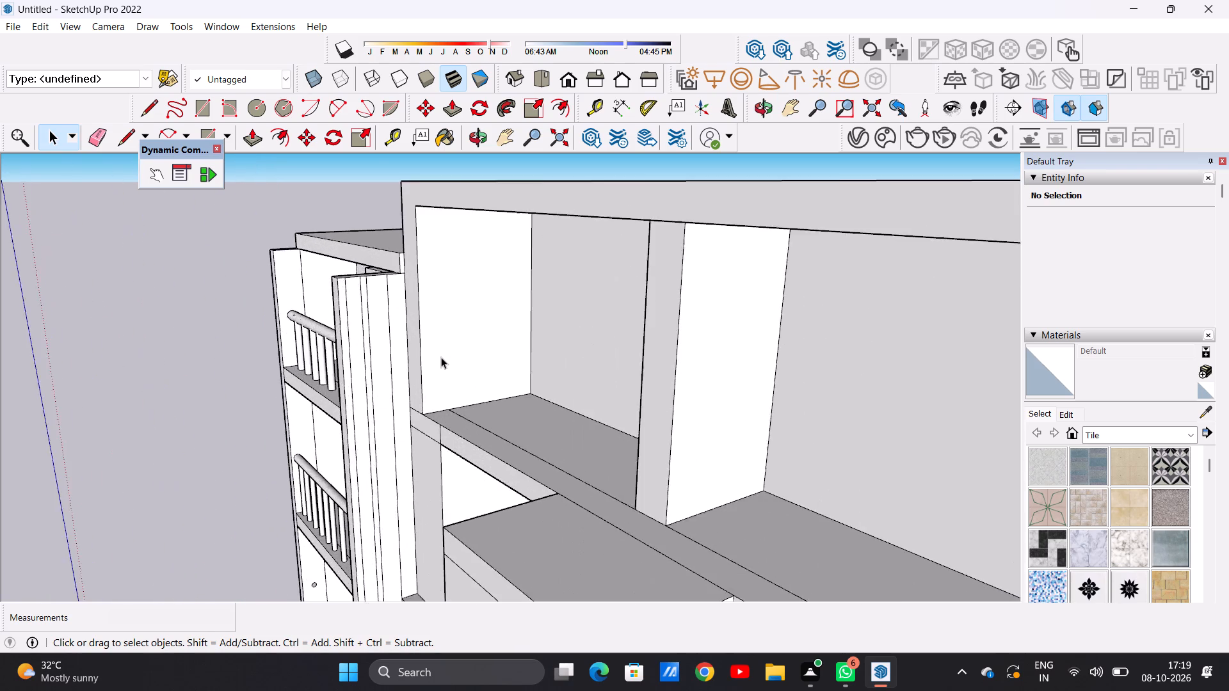
pyautogui.scroll(11, 441, 357)
pyautogui.scroll(-1, 438, 396)
pyautogui.scroll(1, 438, 396)
pyautogui.scroll(-11, 522, 498)
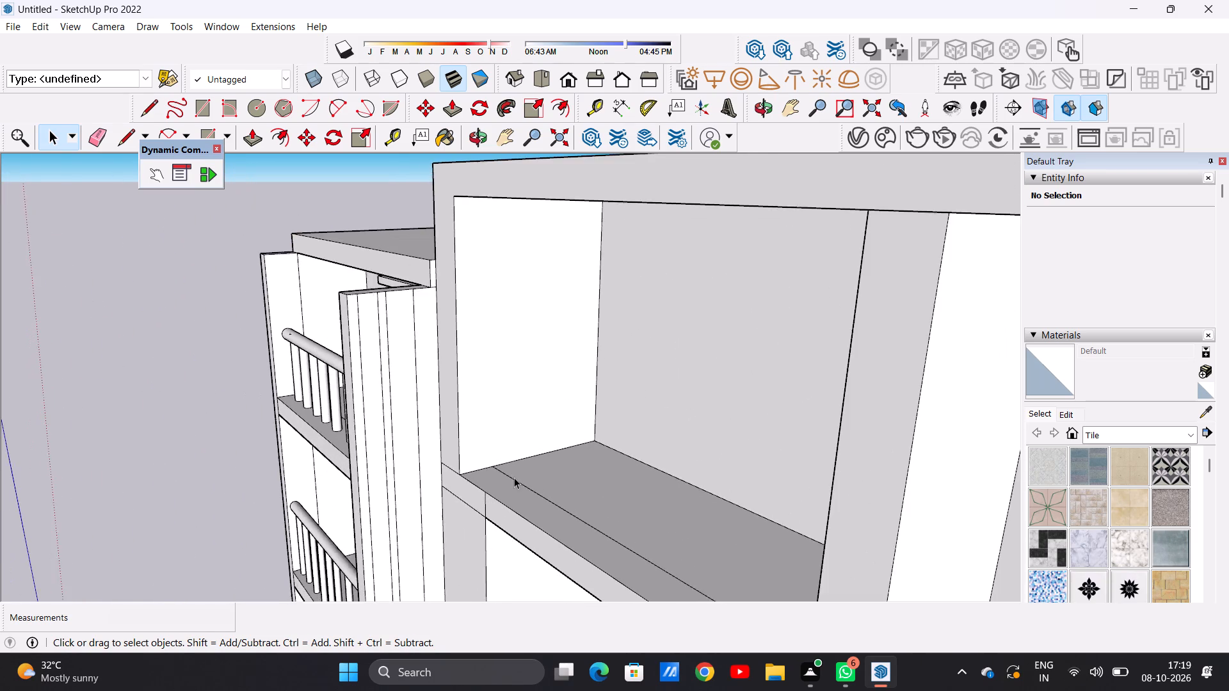
pyautogui.scroll(-2, 514, 477)
pyautogui.moveTo(514, 484); pyautogui.dragTo(552, 485, button='middle')
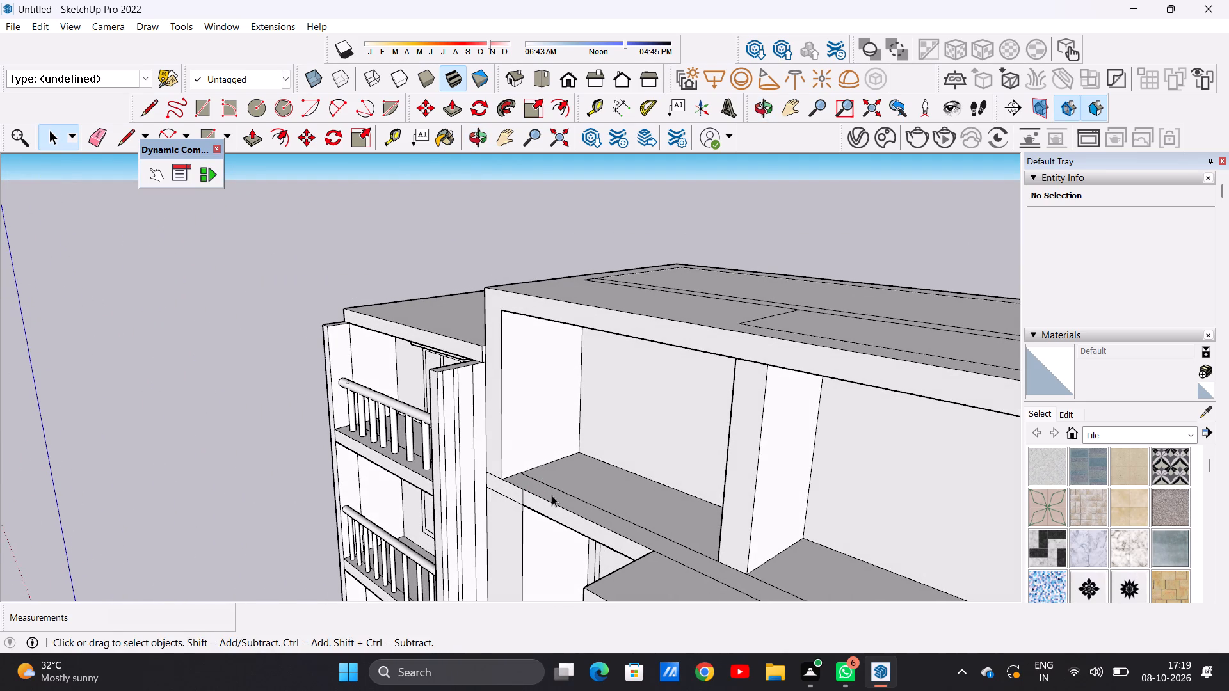
pyautogui.press('p')
pyautogui.scroll(-5, 543, 539)
pyautogui.moveTo(540, 526); pyautogui.dragTo(638, 560, button='middle')
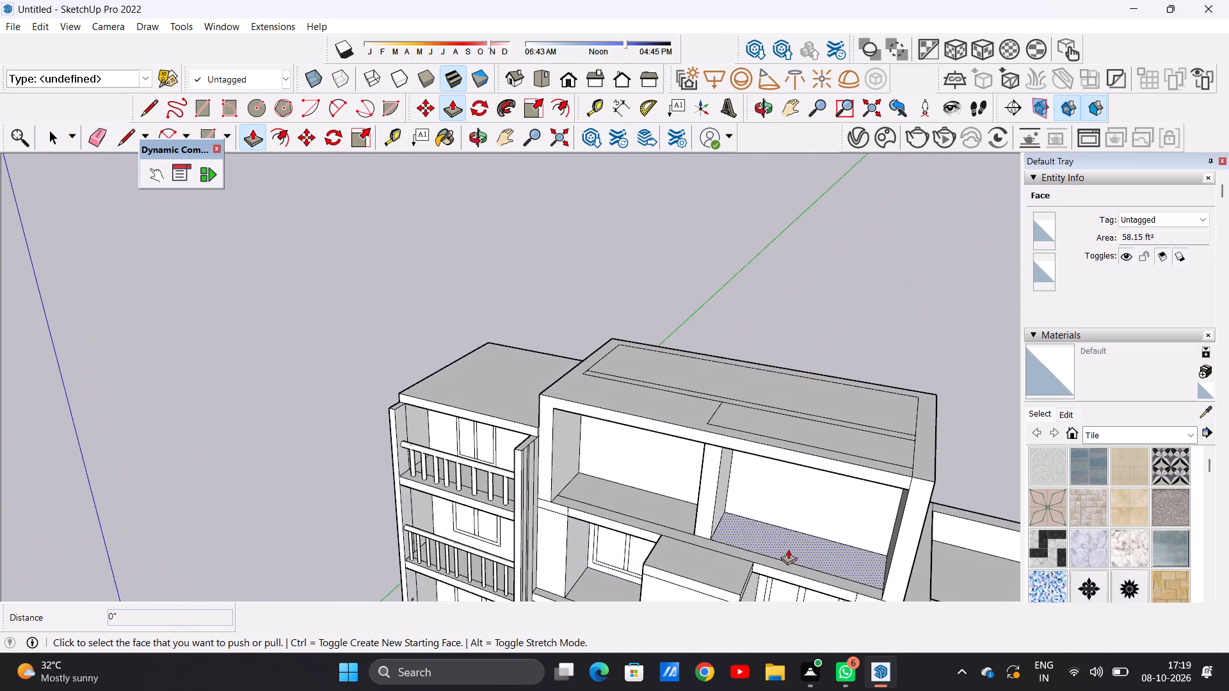
pyautogui.scroll(9, 799, 568)
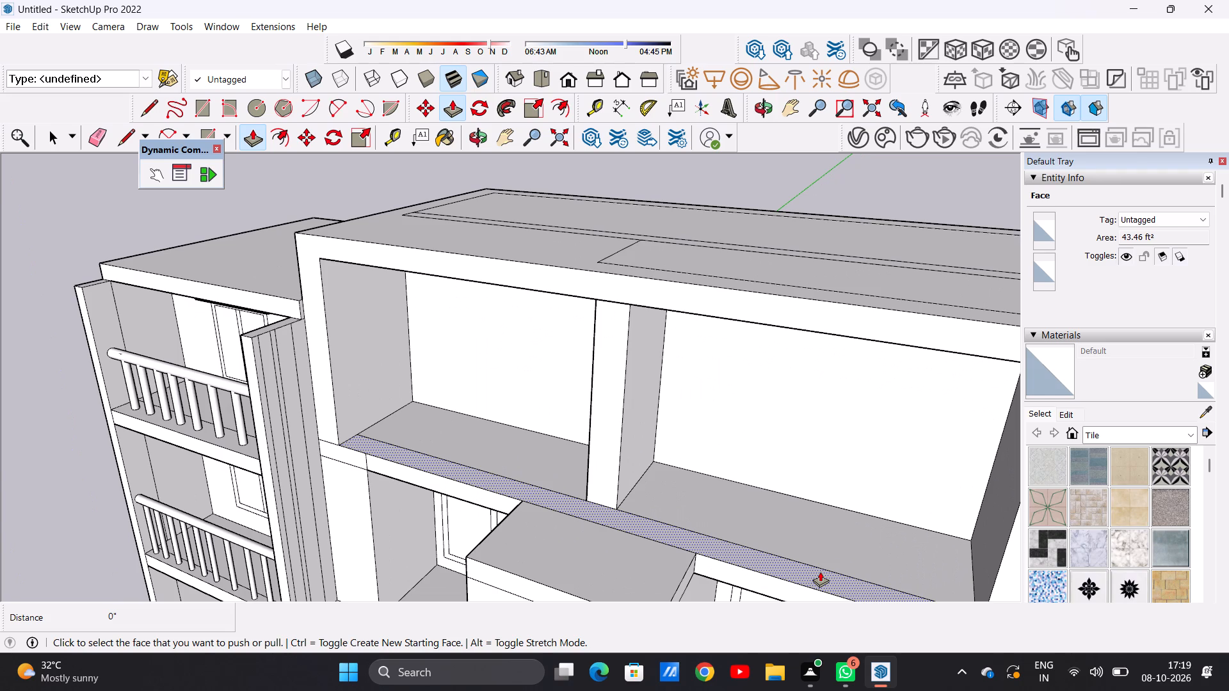
pyautogui.click(820, 571)
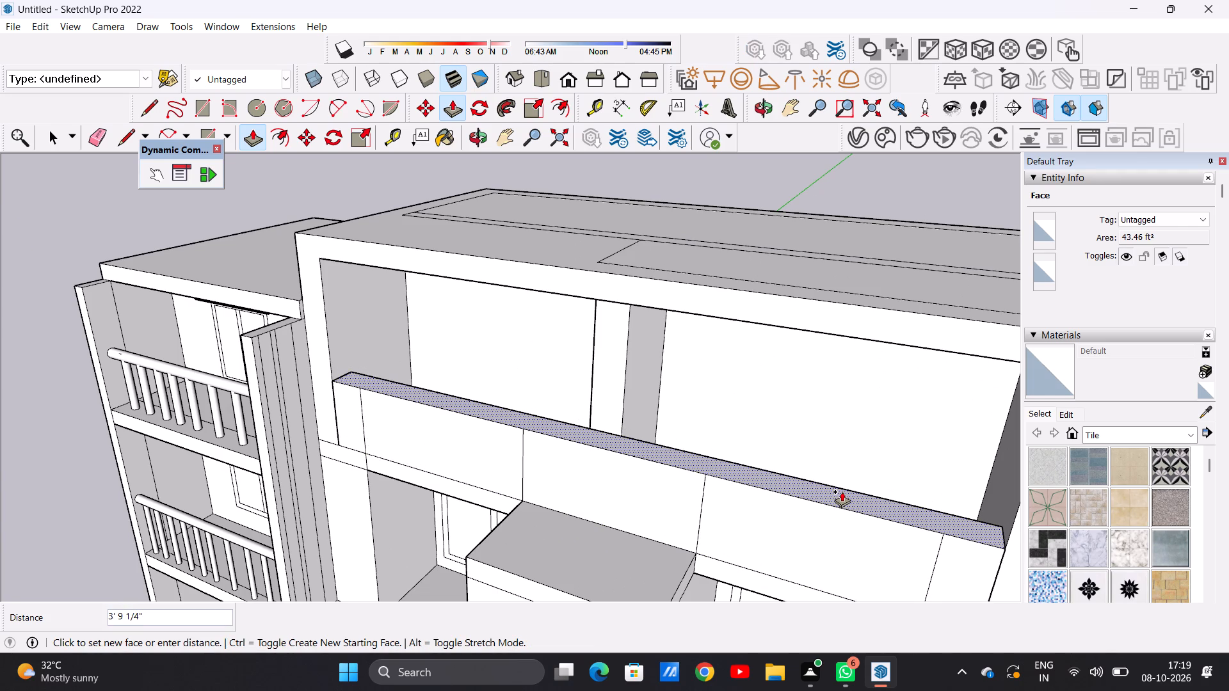
pyautogui.click(842, 491)
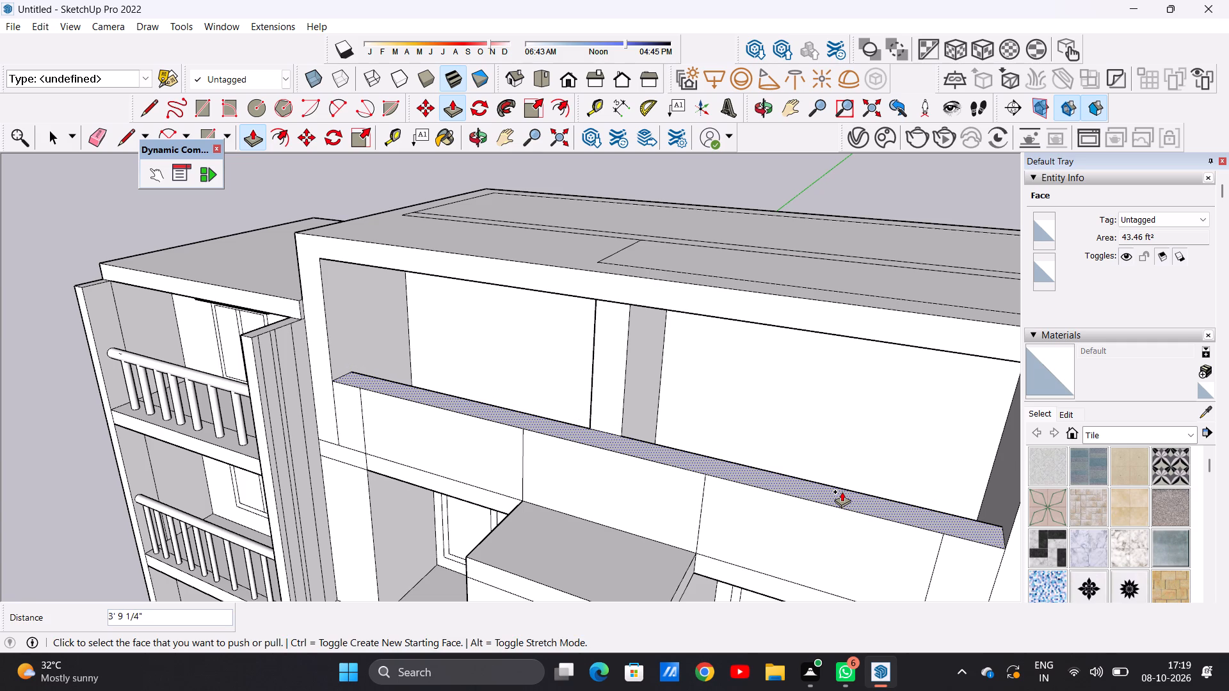
pyautogui.press('space')
pyautogui.scroll(-4, 710, 468)
pyautogui.moveTo(665, 532); pyautogui.dragTo(762, 463, button='middle')
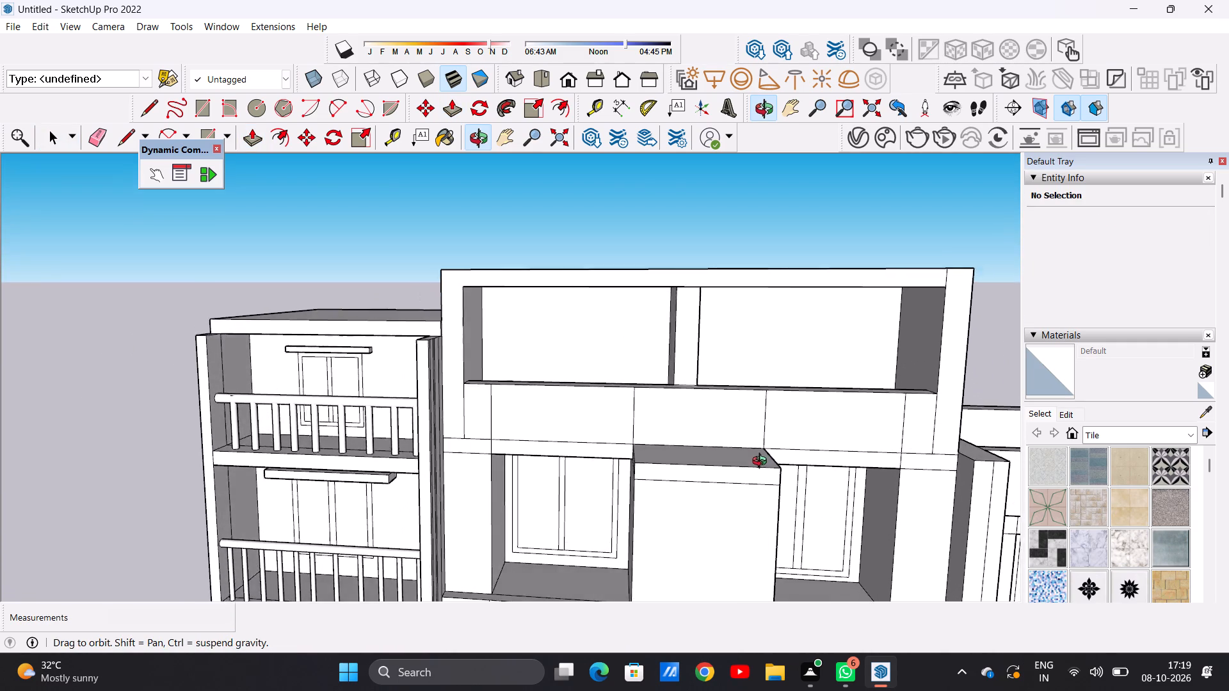
pyautogui.moveTo(762, 463); pyautogui.dragTo(693, 470, button='middle')
pyautogui.scroll(4, 702, 455)
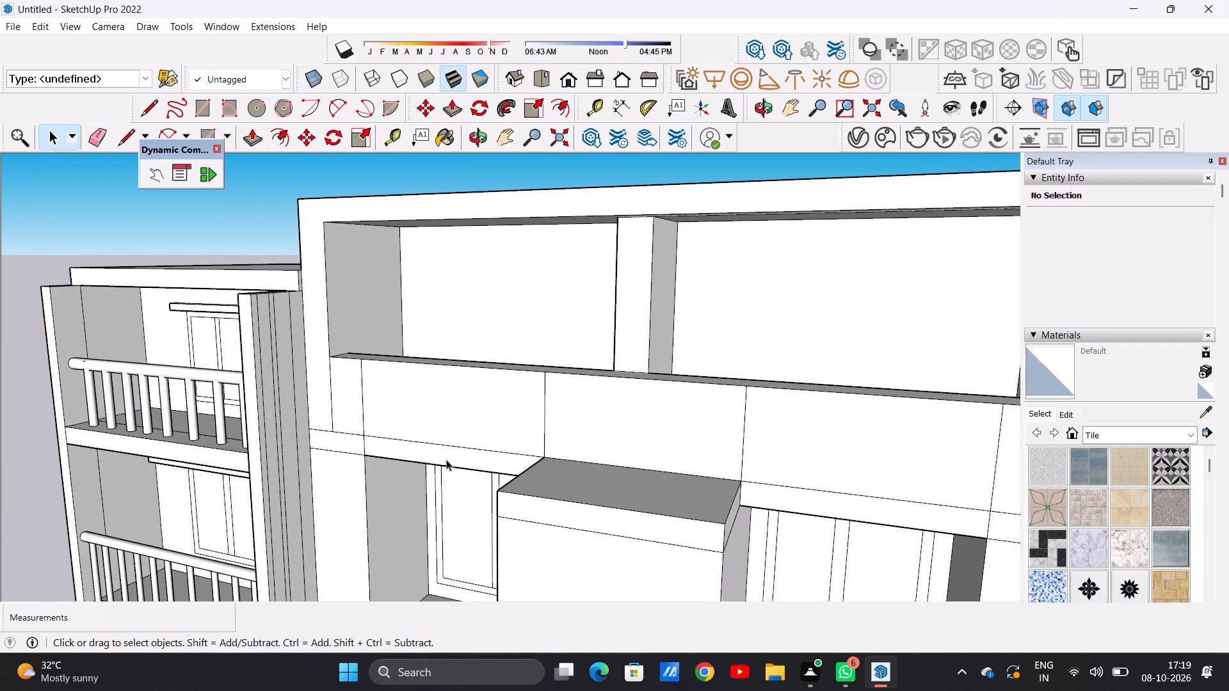
# Erase the vertical seam lines across the outer face of the front parapet below the top-floor bays.
pyautogui.press('e')
pyautogui.scroll(6, 349, 381)
pyautogui.moveTo(352, 383); pyautogui.dragTo(377, 386)
pyautogui.moveTo(815, 413); pyautogui.dragTo(731, 419)
pyautogui.scroll(-8, 645, 423)
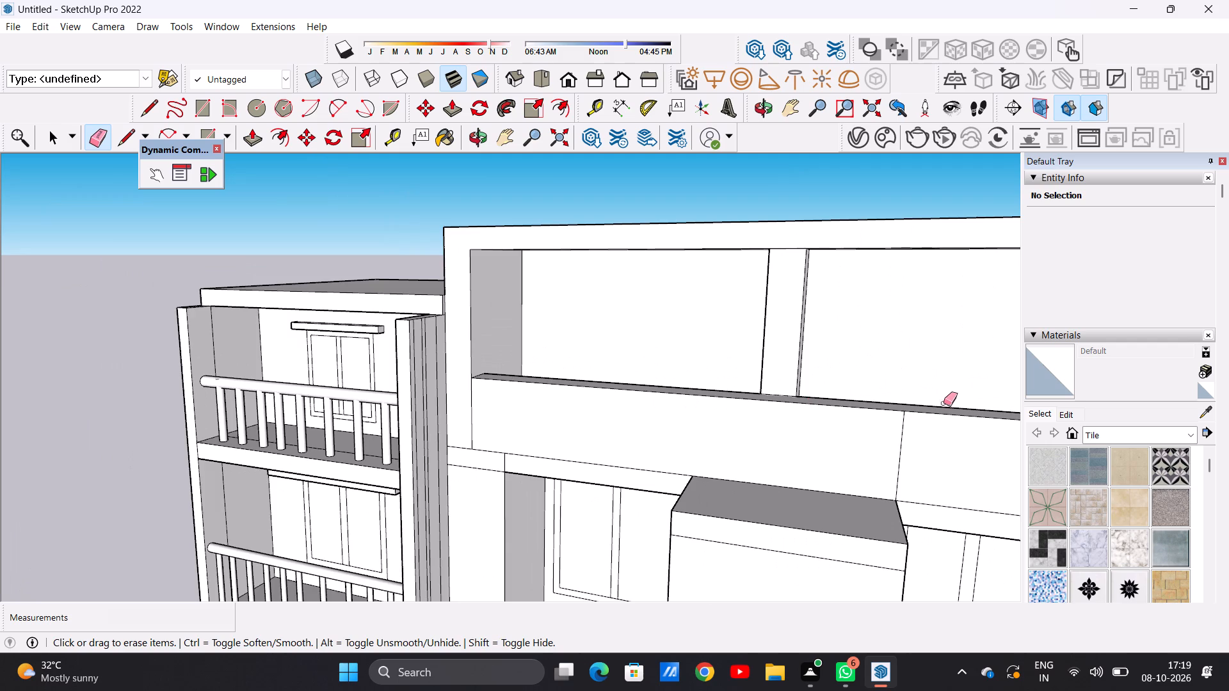
pyautogui.scroll(4, 954, 401)
pyautogui.moveTo(915, 474); pyautogui.dragTo(837, 474)
pyautogui.scroll(-18, 826, 480)
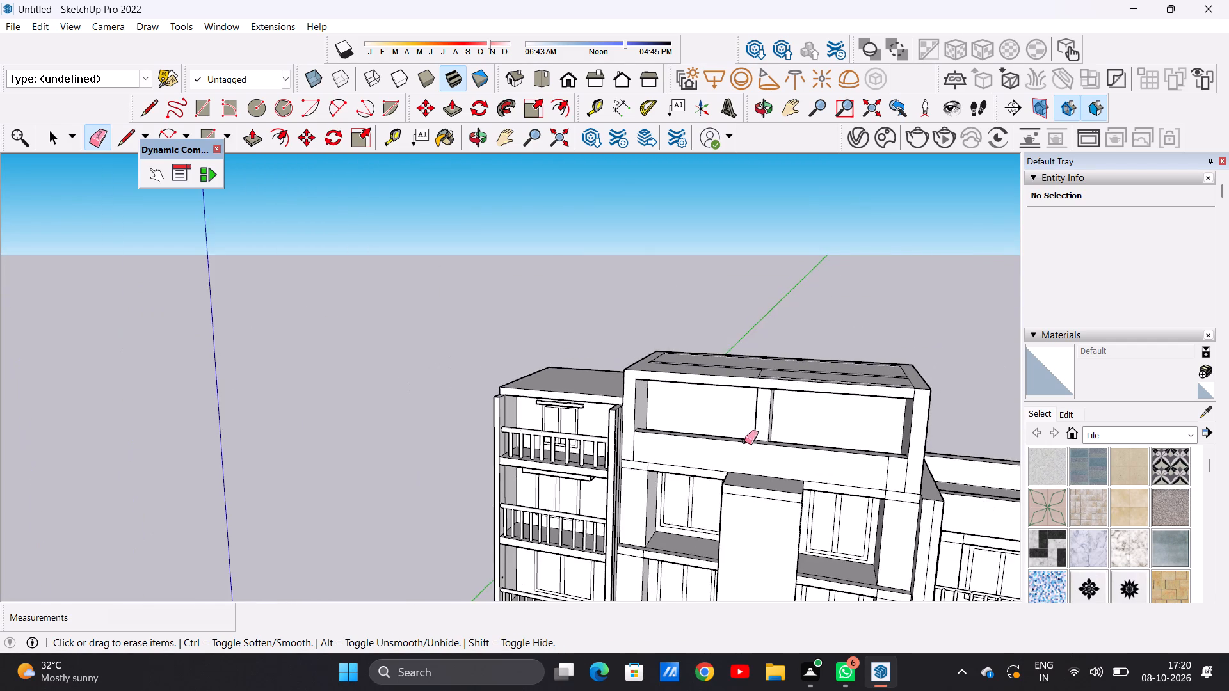
pyautogui.scroll(10, 868, 455)
pyautogui.moveTo(855, 470); pyautogui.dragTo(837, 473)
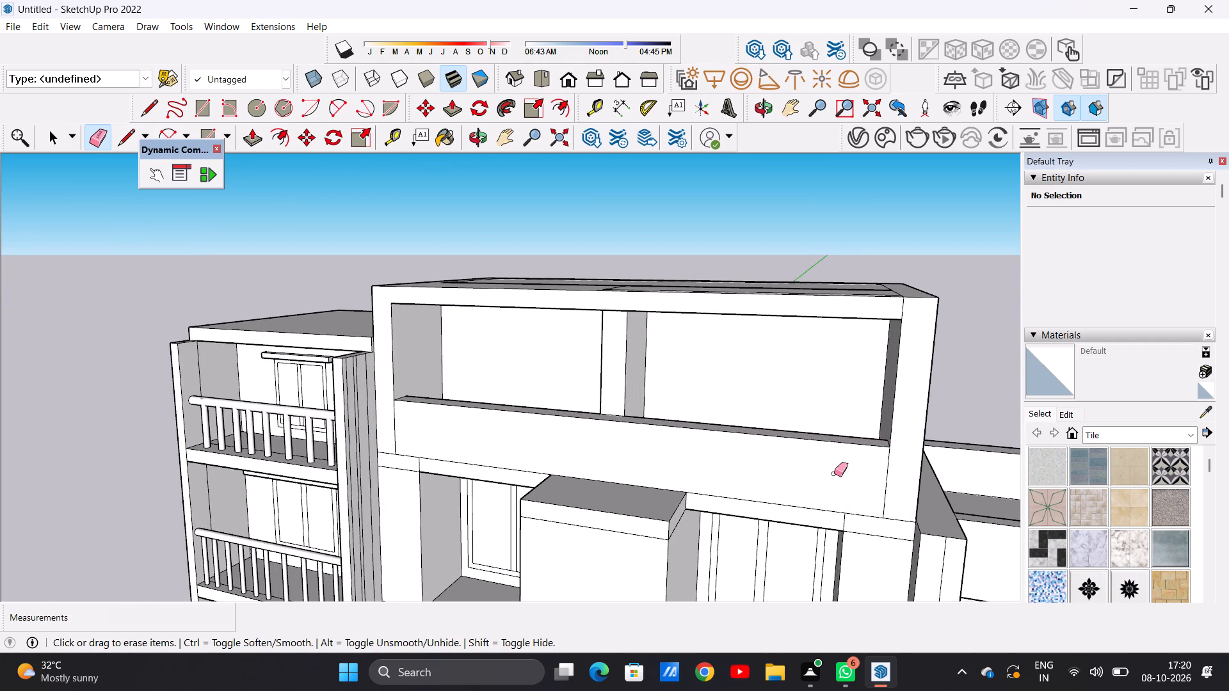
pyautogui.press('space')
# Draw a circle of about 3" radius on the bay's inner side wall, just above the end of the front parapet.
pyautogui.scroll(-4, 521, 473)
pyautogui.moveTo(496, 445); pyautogui.dragTo(650, 420, button='middle')
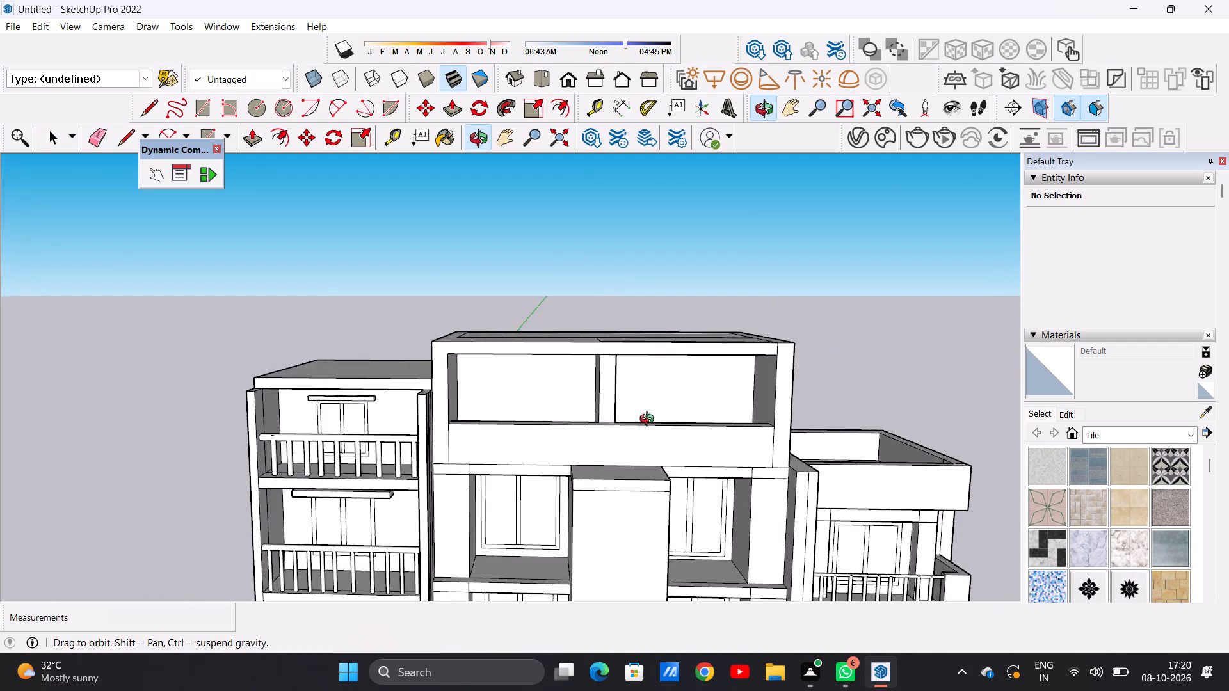
pyautogui.moveTo(650, 420); pyautogui.dragTo(801, 418, button='middle')
pyautogui.scroll(14, 700, 392)
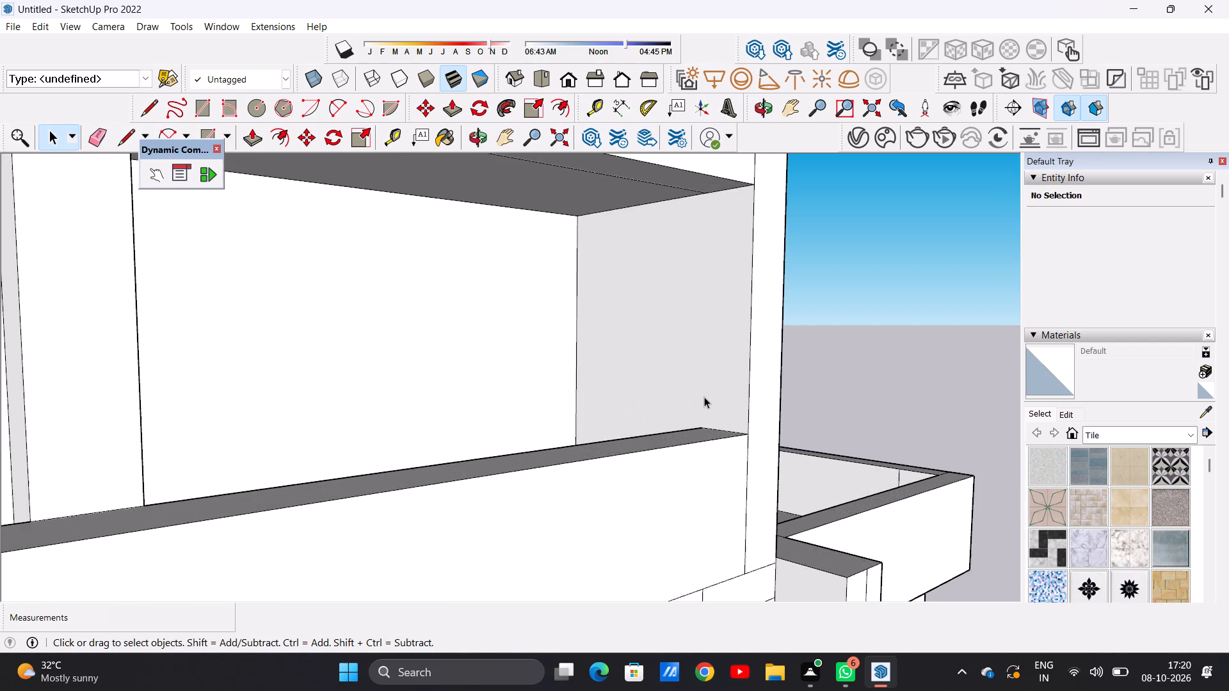
pyautogui.moveTo(704, 397); pyautogui.dragTo(724, 477, button='middle')
pyautogui.scroll(5, 739, 481)
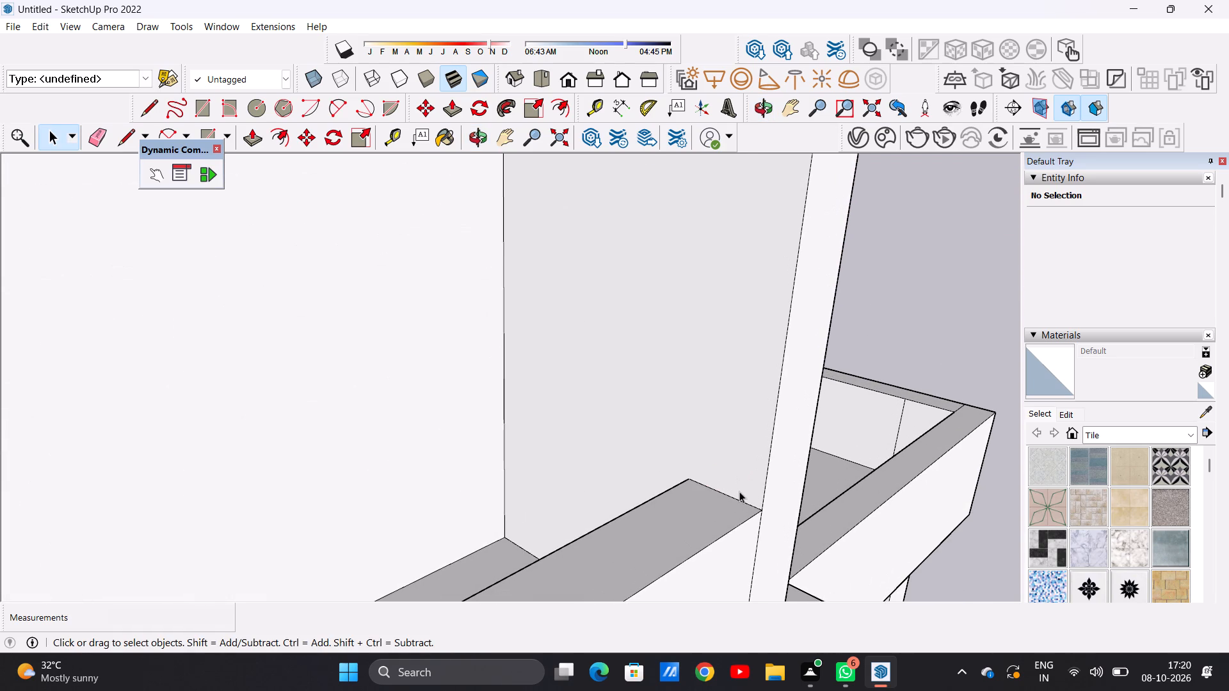
pyautogui.press('c')
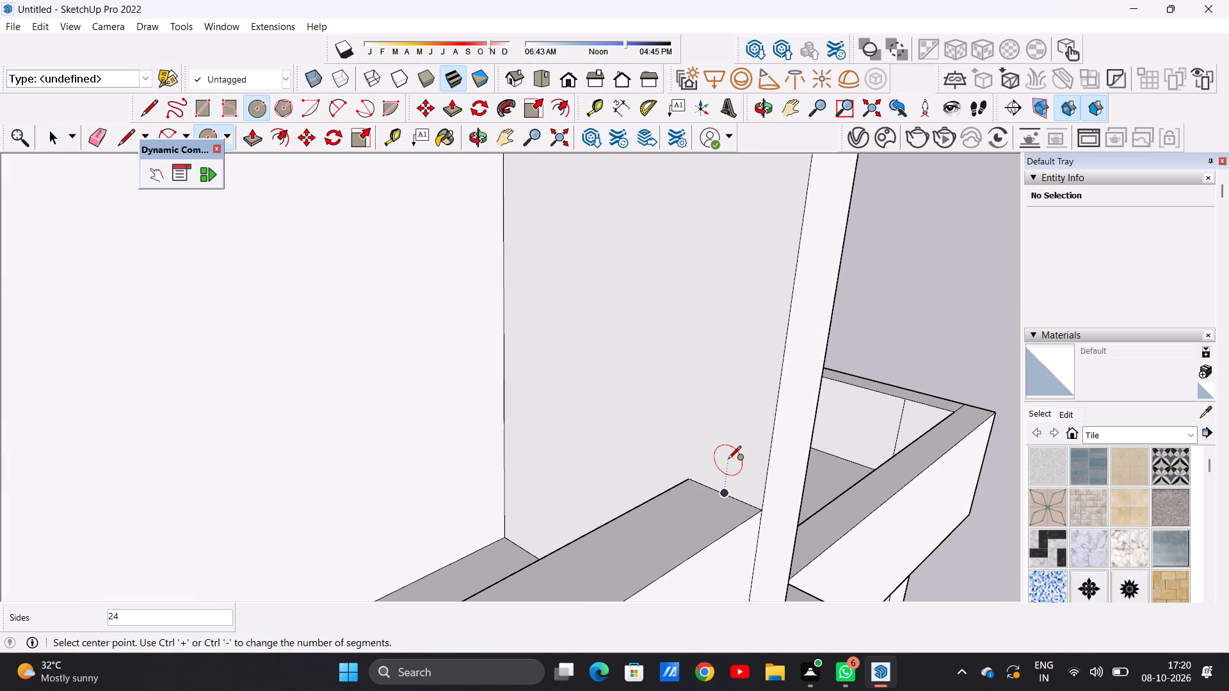
pyautogui.click(728, 460)
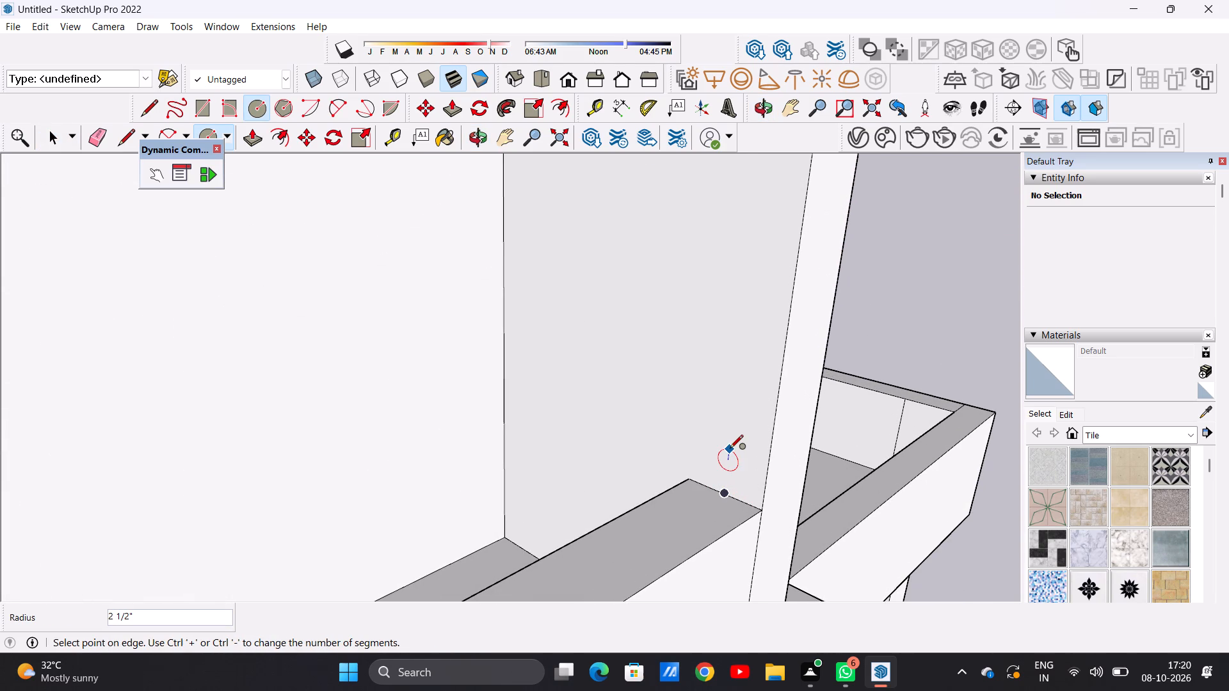
pyautogui.click(731, 447)
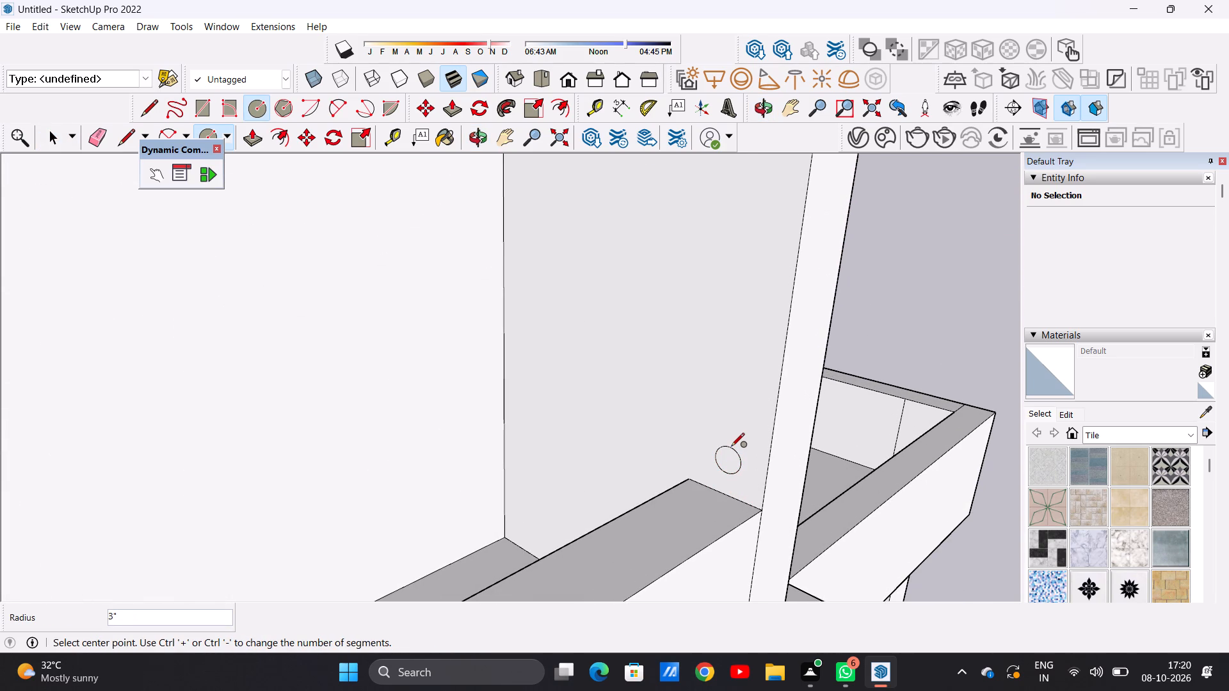
pyautogui.press('space')
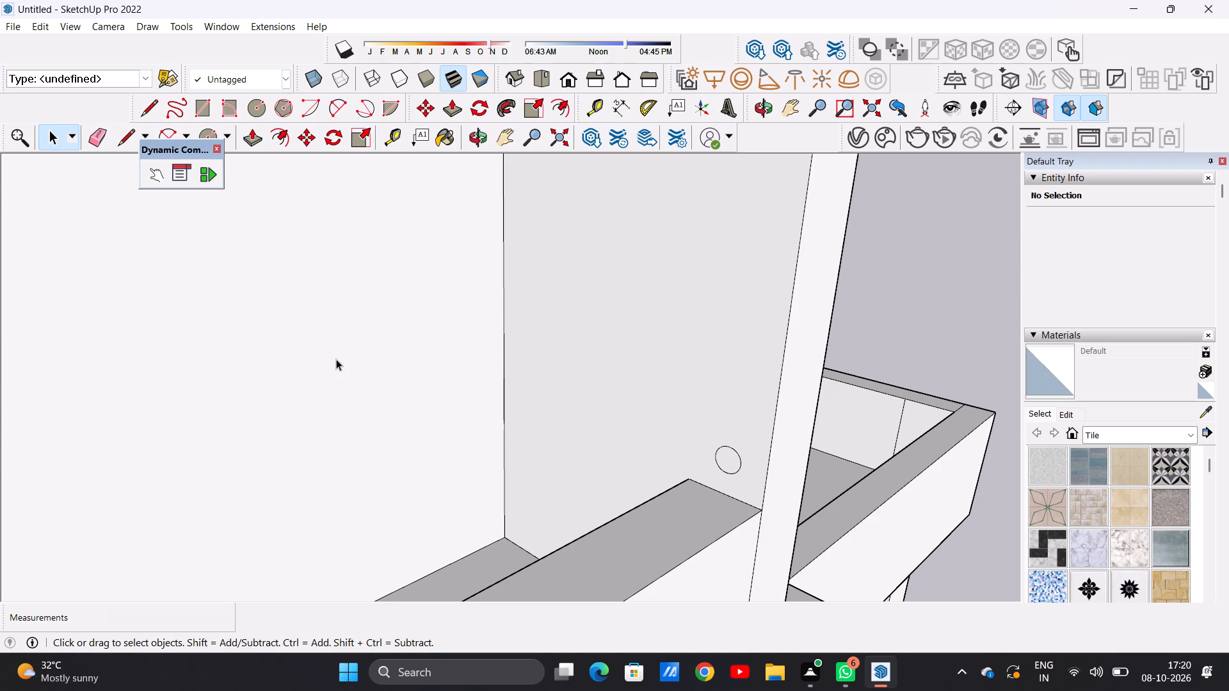
# Push/Pull the circle about 29' 6 7/16" along the parapet to the opposite side wall, forming a round handrail across both bays.
pyautogui.press('p')
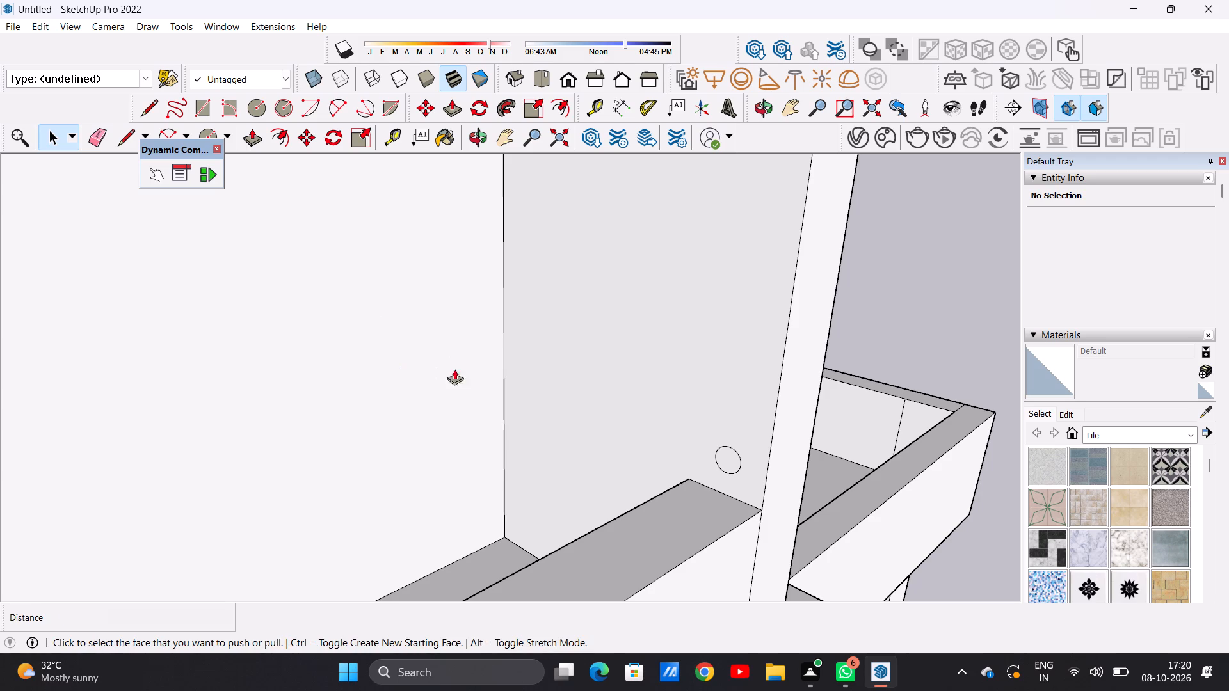
pyautogui.click(728, 454)
pyautogui.scroll(-4, 625, 461)
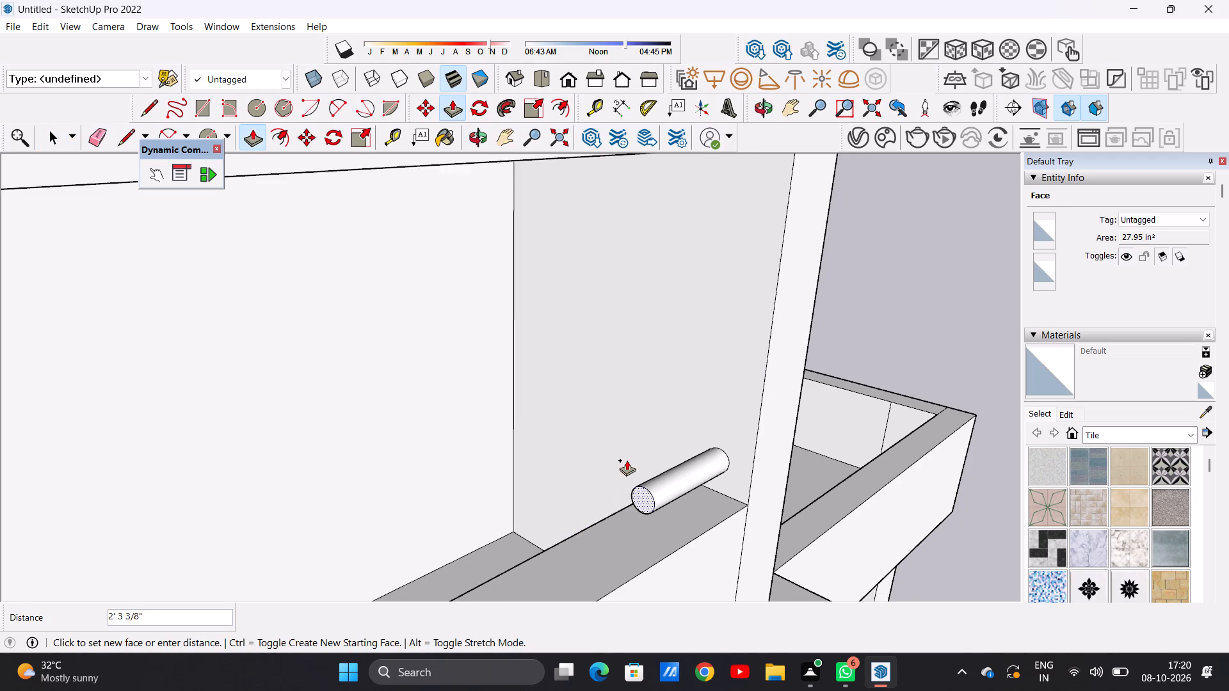
pyautogui.scroll(-18, 627, 460)
pyautogui.scroll(-2, 498, 544)
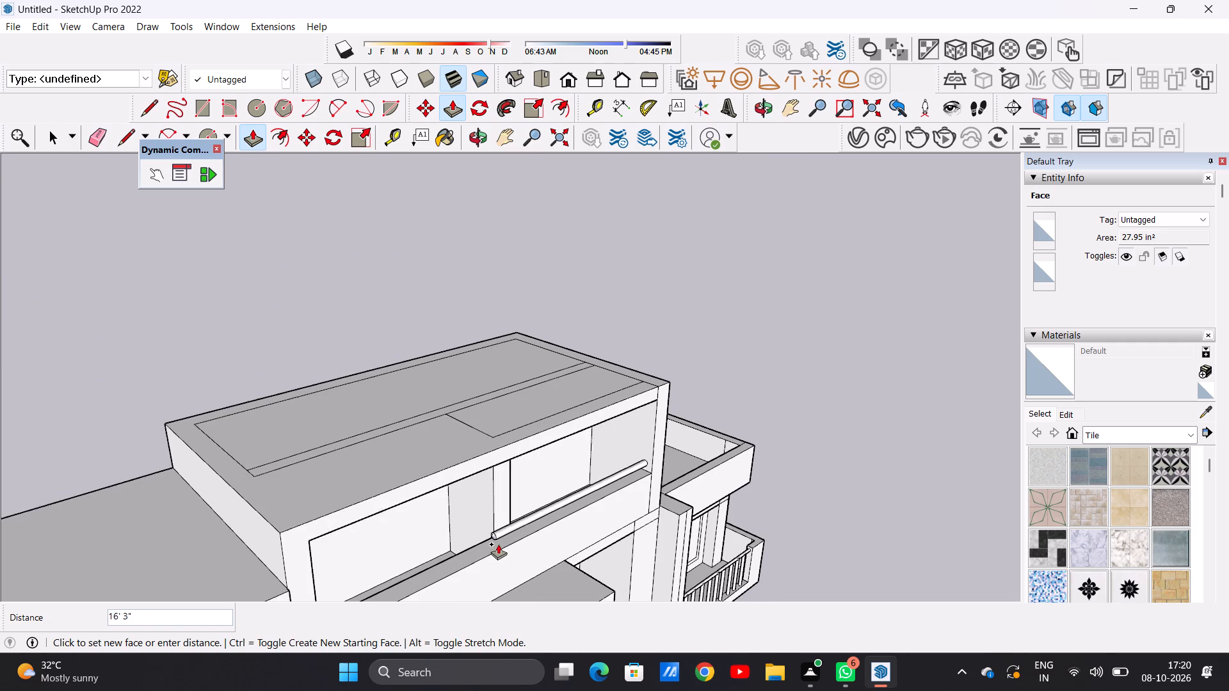
pyautogui.scroll(-11, 489, 528)
pyautogui.moveTo(492, 535); pyautogui.dragTo(342, 518, button='middle')
pyautogui.scroll(20, 363, 521)
pyautogui.scroll(2, 363, 521)
pyautogui.moveTo(380, 506); pyautogui.dragTo(301, 466, button='middle')
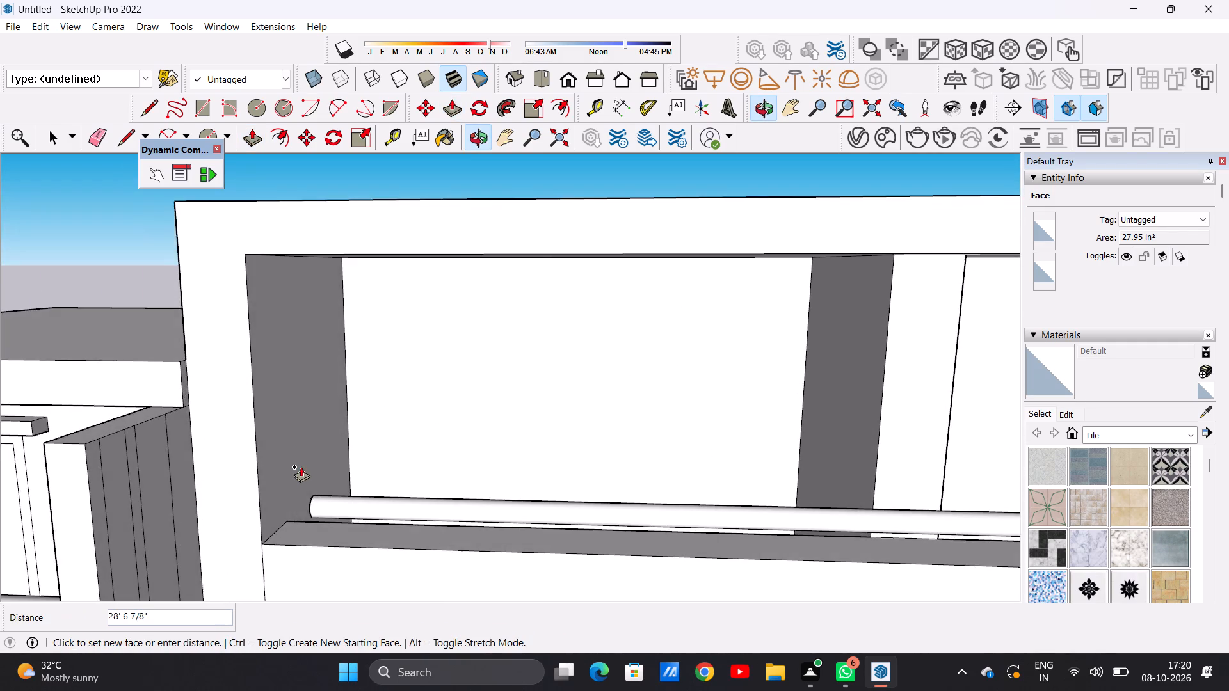
pyautogui.moveTo(301, 466); pyautogui.dragTo(301, 467, button='middle')
pyautogui.scroll(7, 303, 466)
pyautogui.click(238, 469)
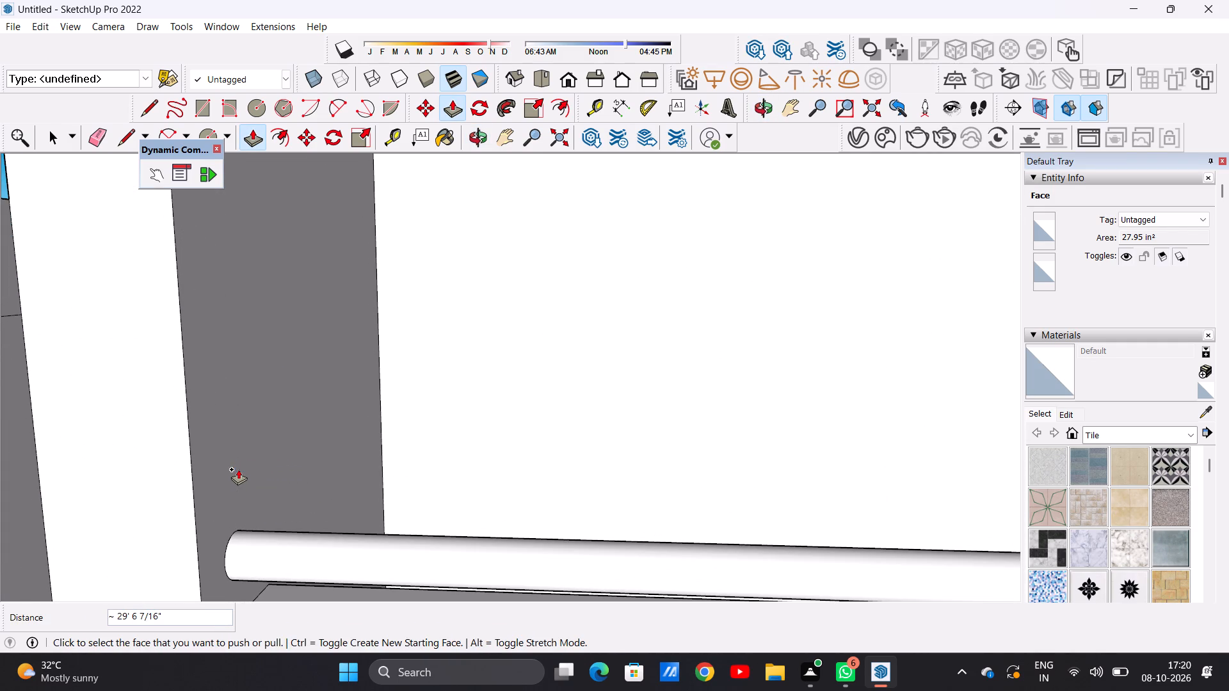
pyautogui.press('space')
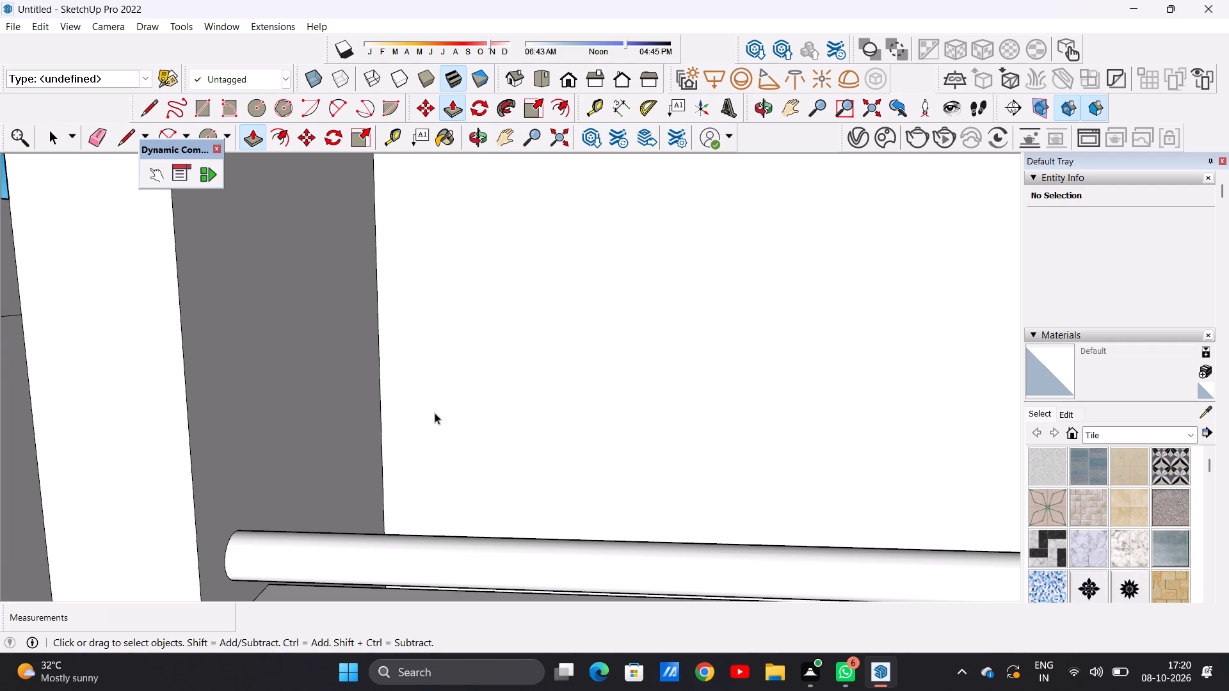
# Examine the whole building's front elevation, including the top-floor bays and both side wings.
pyautogui.scroll(-20, 486, 411)
pyautogui.scroll(-8, 486, 411)
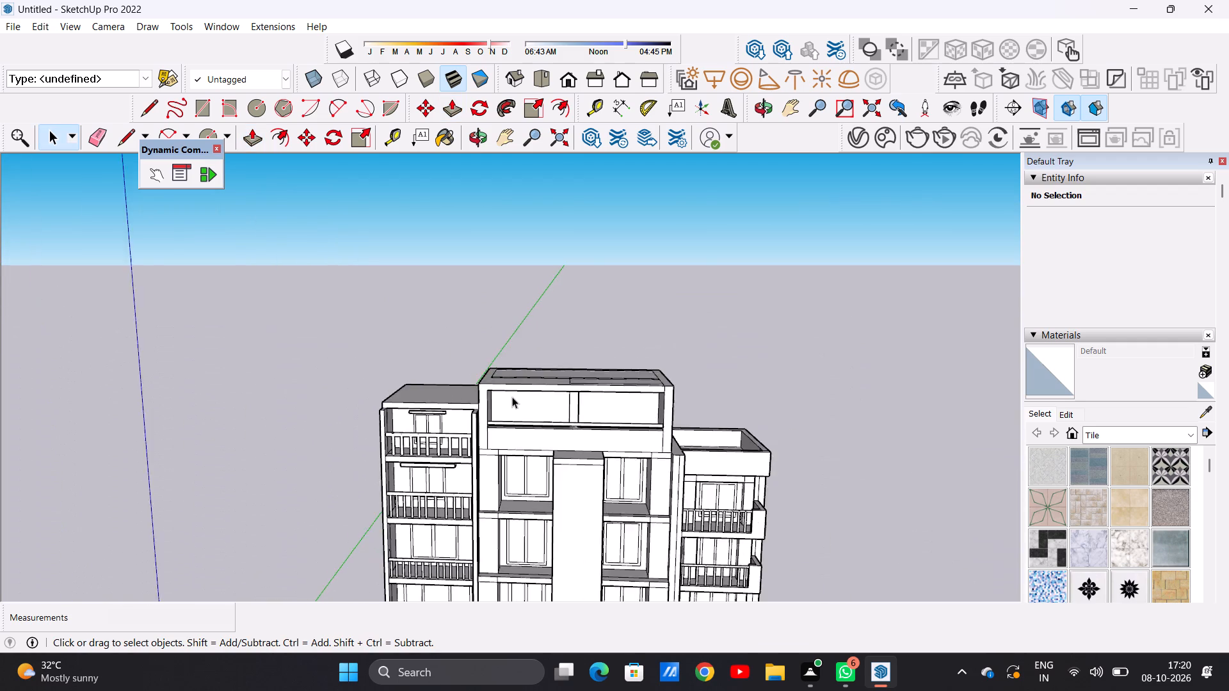
pyautogui.scroll(-11, 512, 397)
pyautogui.moveTo(538, 462); pyautogui.dragTo(531, 385, button='middle')
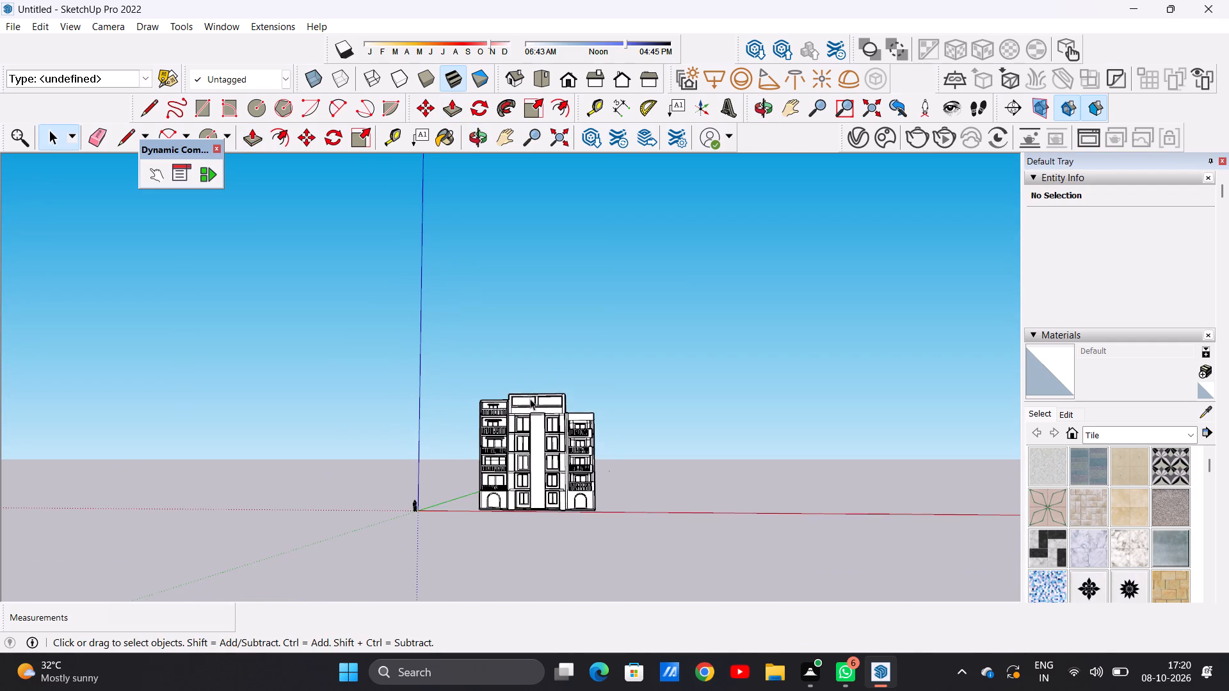
pyautogui.scroll(9, 530, 399)
pyautogui.scroll(-5, 530, 399)
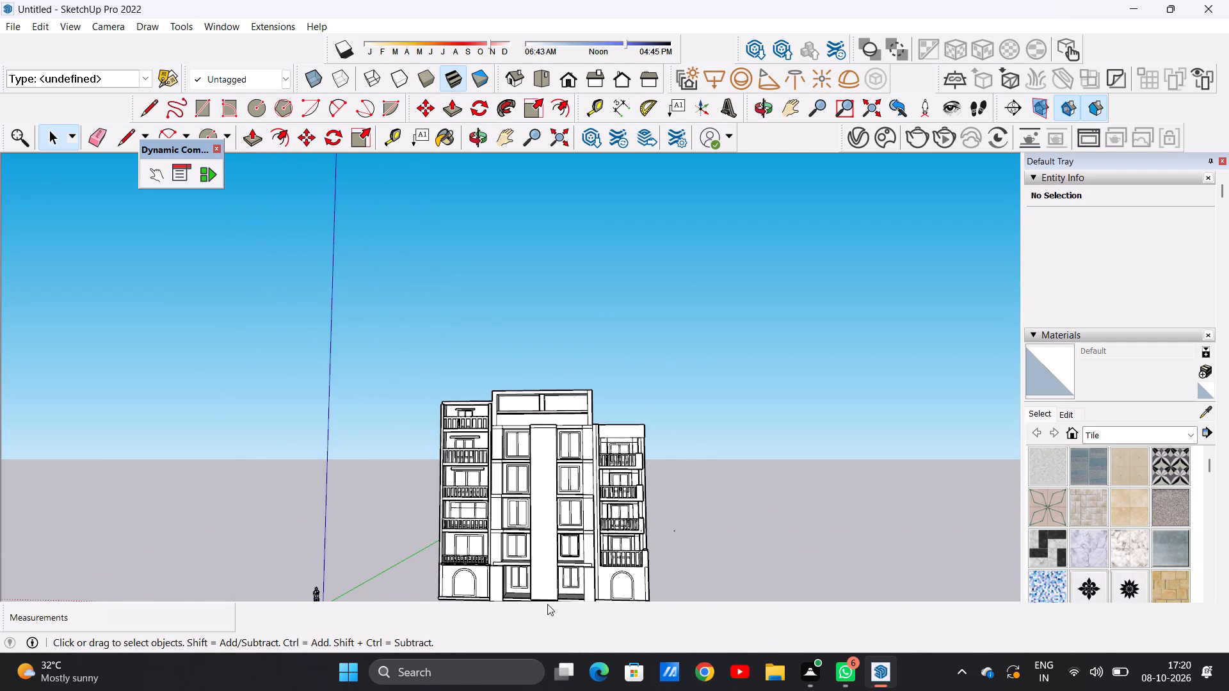
pyautogui.scroll(11, 538, 572)
pyautogui.scroll(-11, 567, 476)
pyautogui.scroll(6, 547, 327)
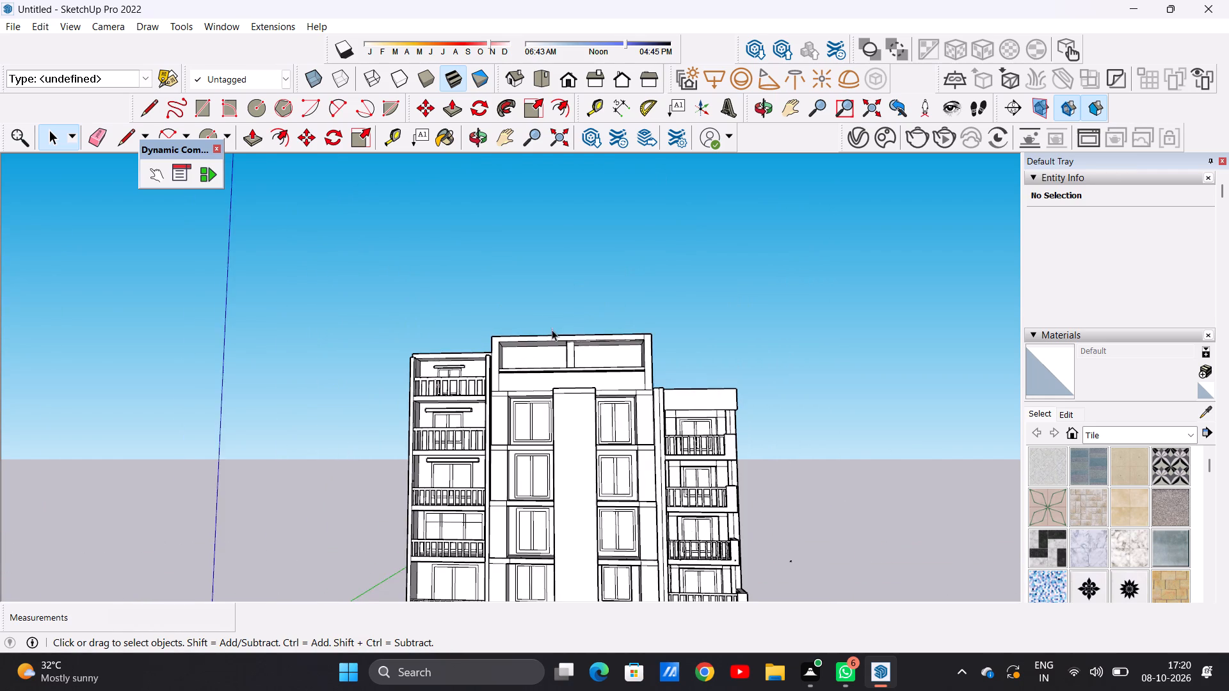
pyautogui.scroll(5, 552, 330)
pyautogui.scroll(-10, 558, 378)
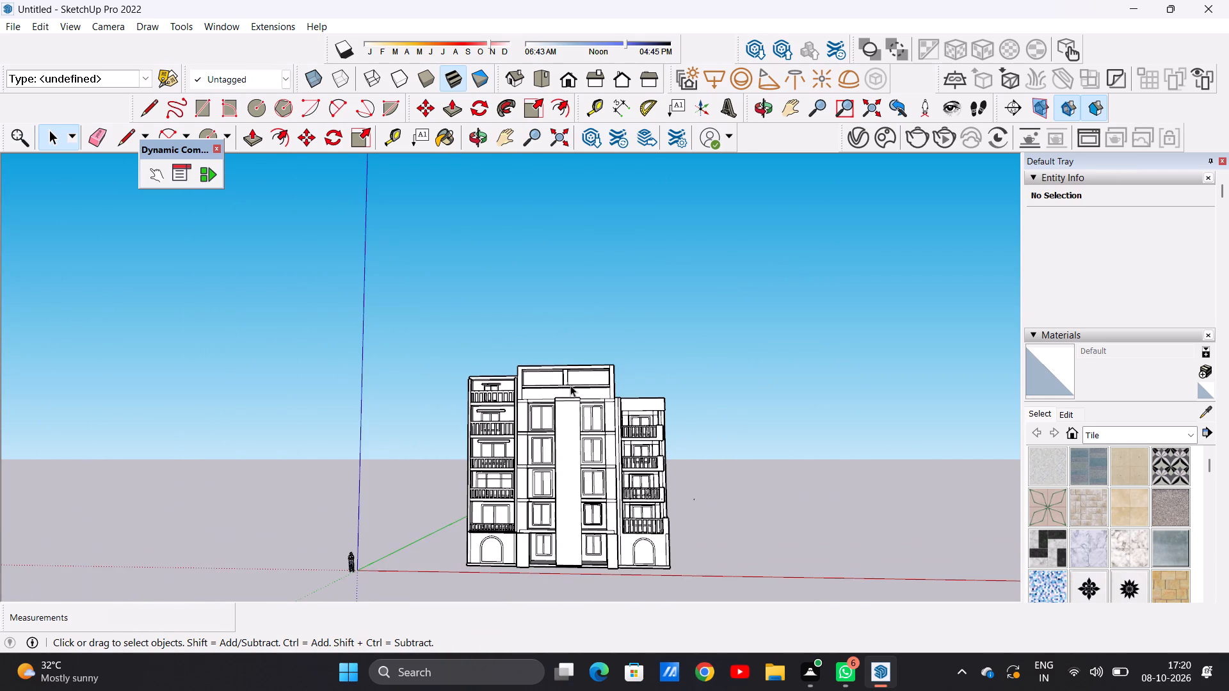
pyautogui.moveTo(572, 401); pyautogui.dragTo(563, 414, button='middle')
pyautogui.scroll(20, 657, 393)
pyautogui.scroll(-6, 640, 401)
# Push/Pull the top of the back and outer side parapet on the lower side wing's roof terrace up about 1' 11 5/8".
pyautogui.moveTo(639, 401); pyautogui.dragTo(636, 578, button='middle')
pyautogui.scroll(5, 696, 453)
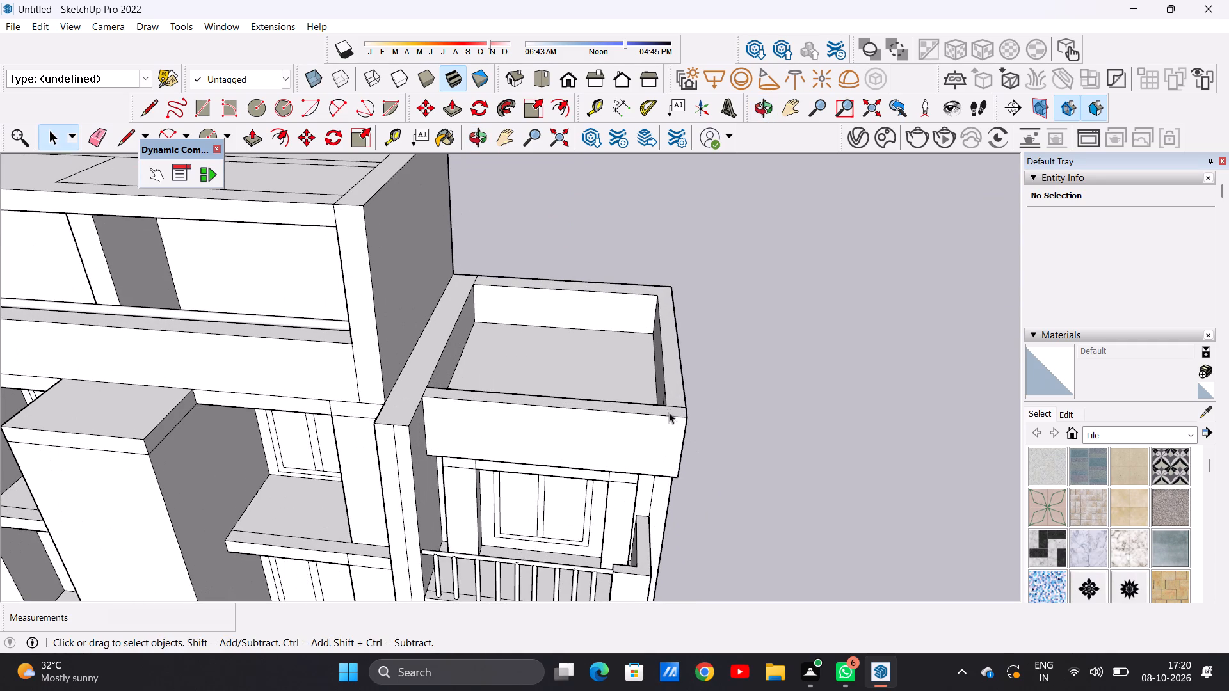
pyautogui.scroll(4, 458, 390)
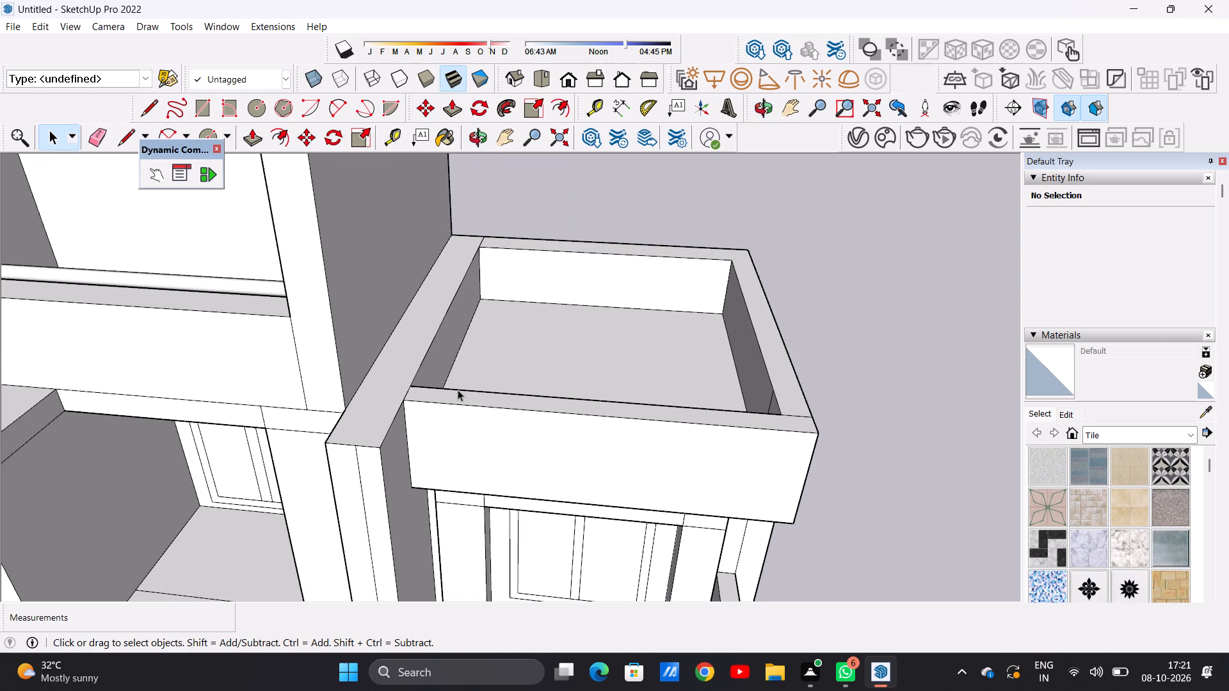
pyautogui.press('p')
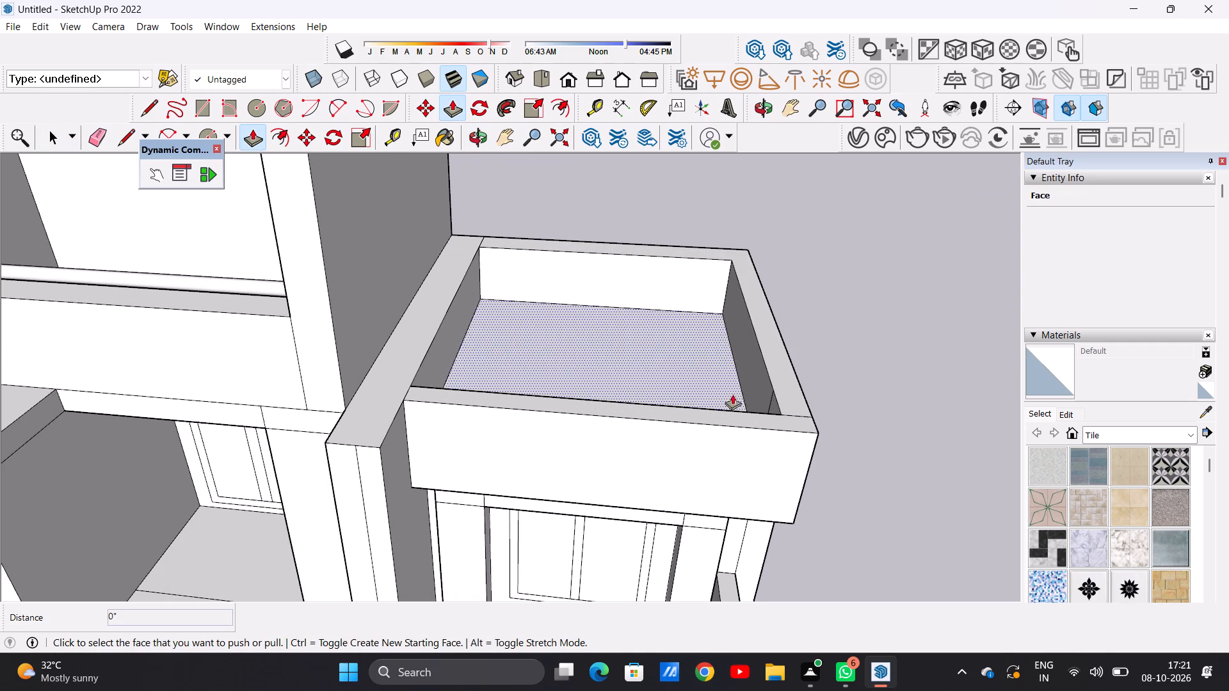
pyautogui.click(798, 403)
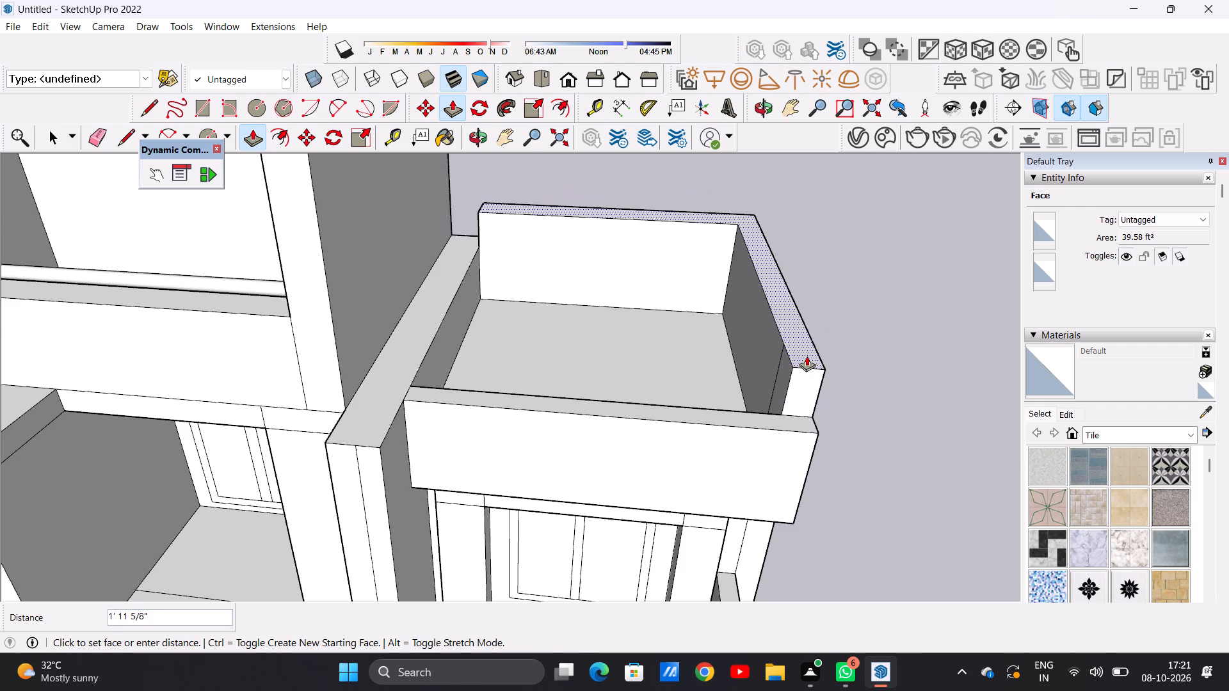
pyautogui.click(807, 356)
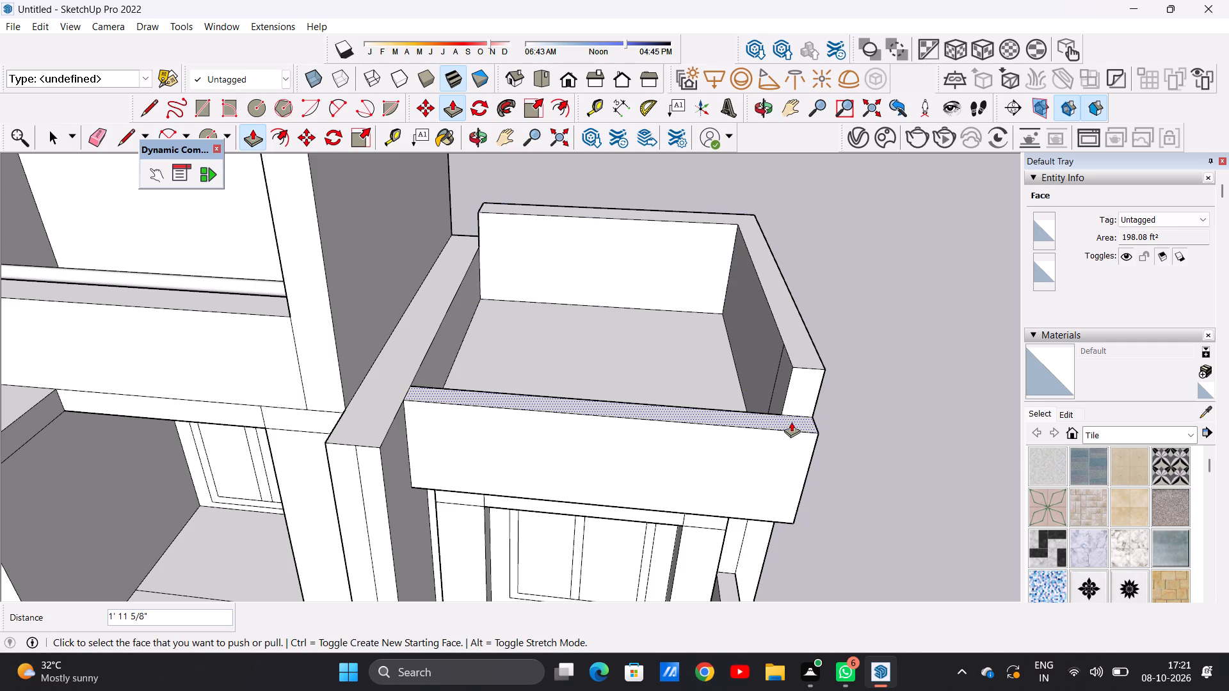
# Push/Pull the front end face of the raised outer side parapet forward 11 11/16", flush with the front parapet's face.
pyautogui.click(797, 395)
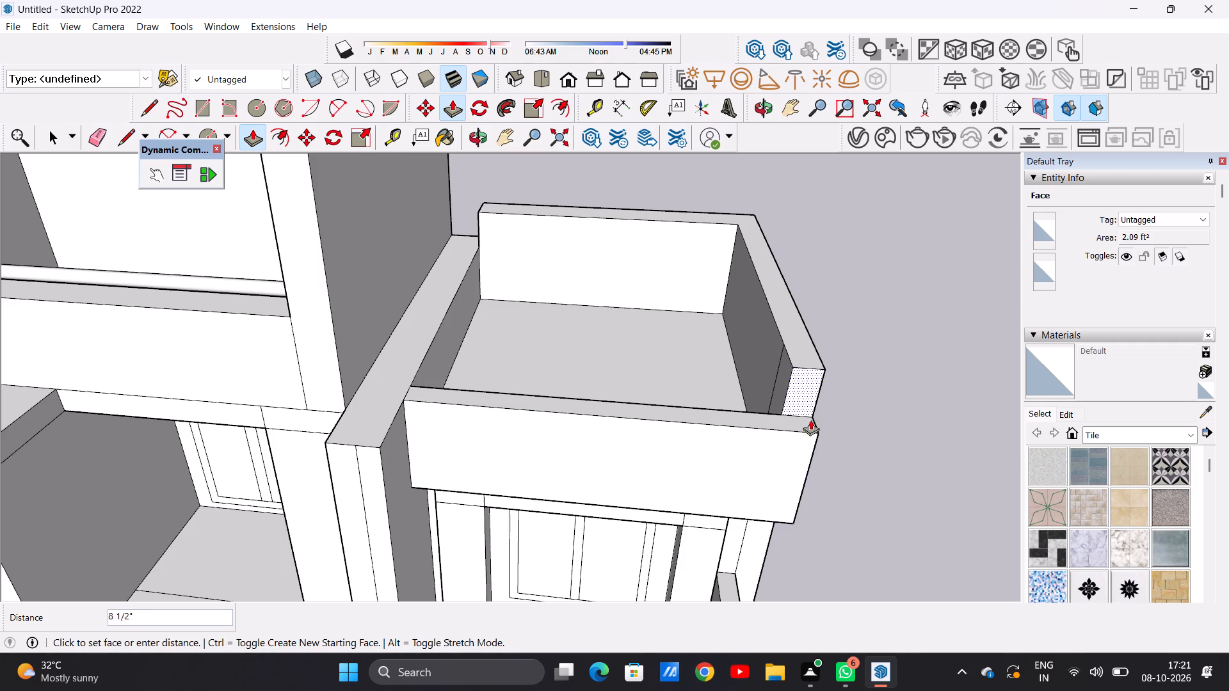
pyautogui.click(780, 434)
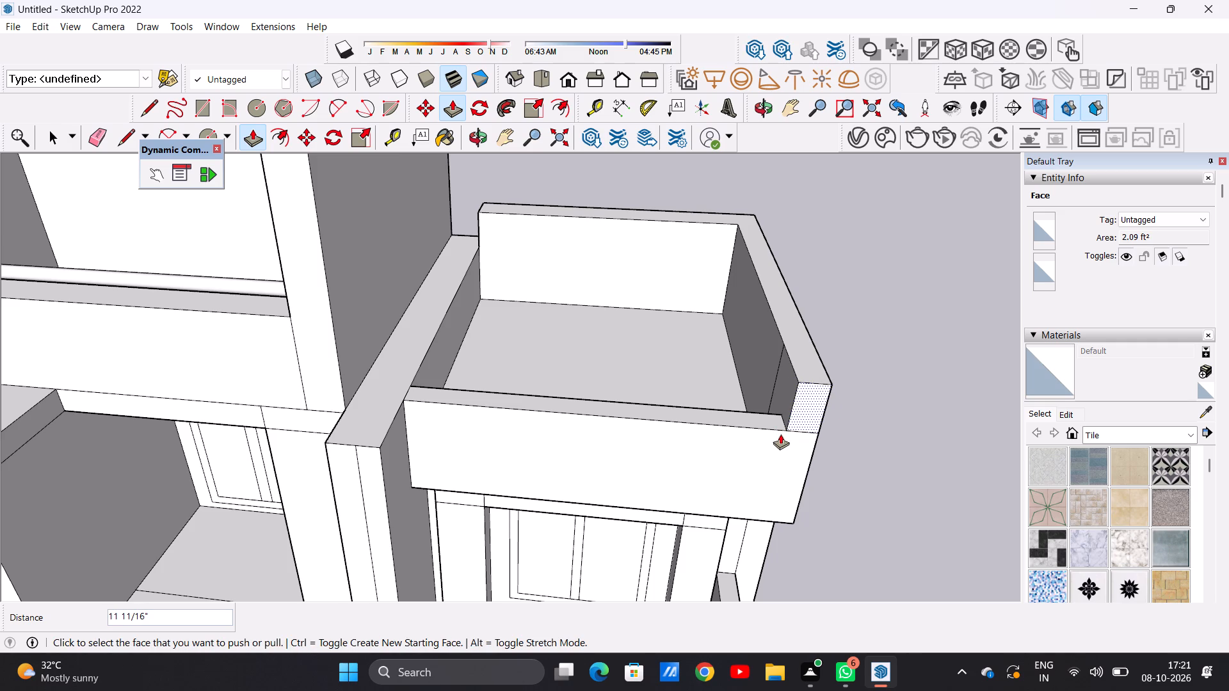
pyautogui.press('space')
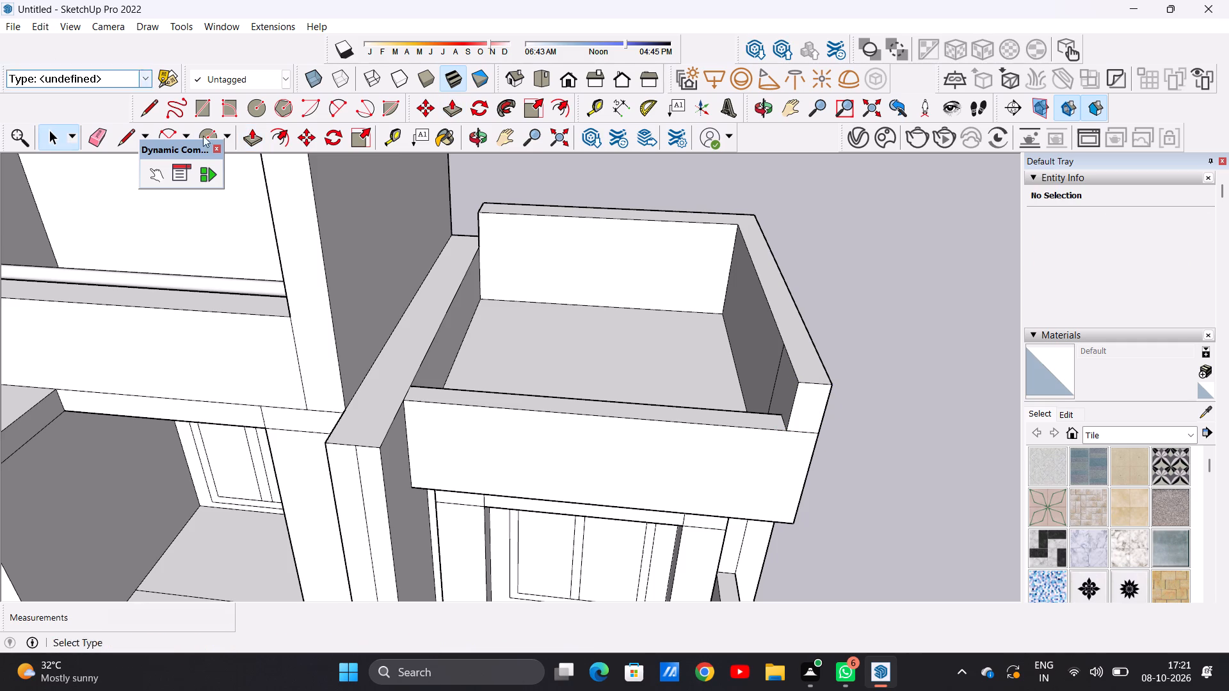
# Push/Pull the top of the terrace's inner side wall, beside the main block, up 1' 11 5/8" level with the raised back parapet.
pyautogui.scroll(5, 418, 370)
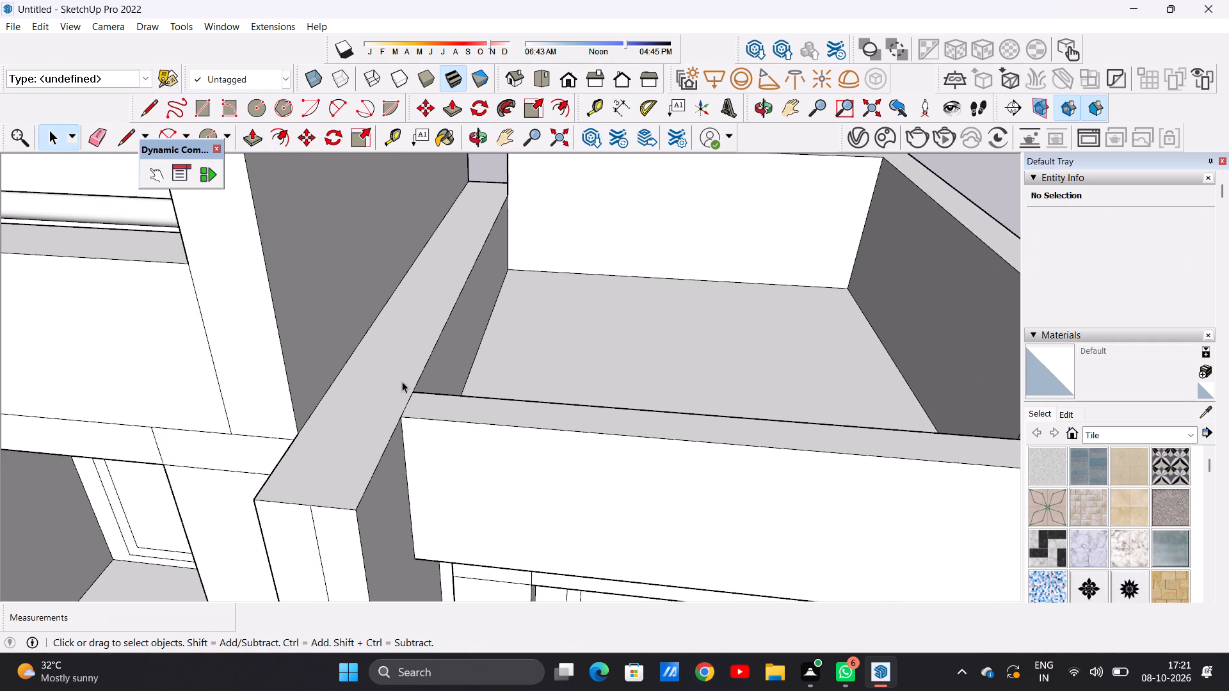
pyautogui.press('p')
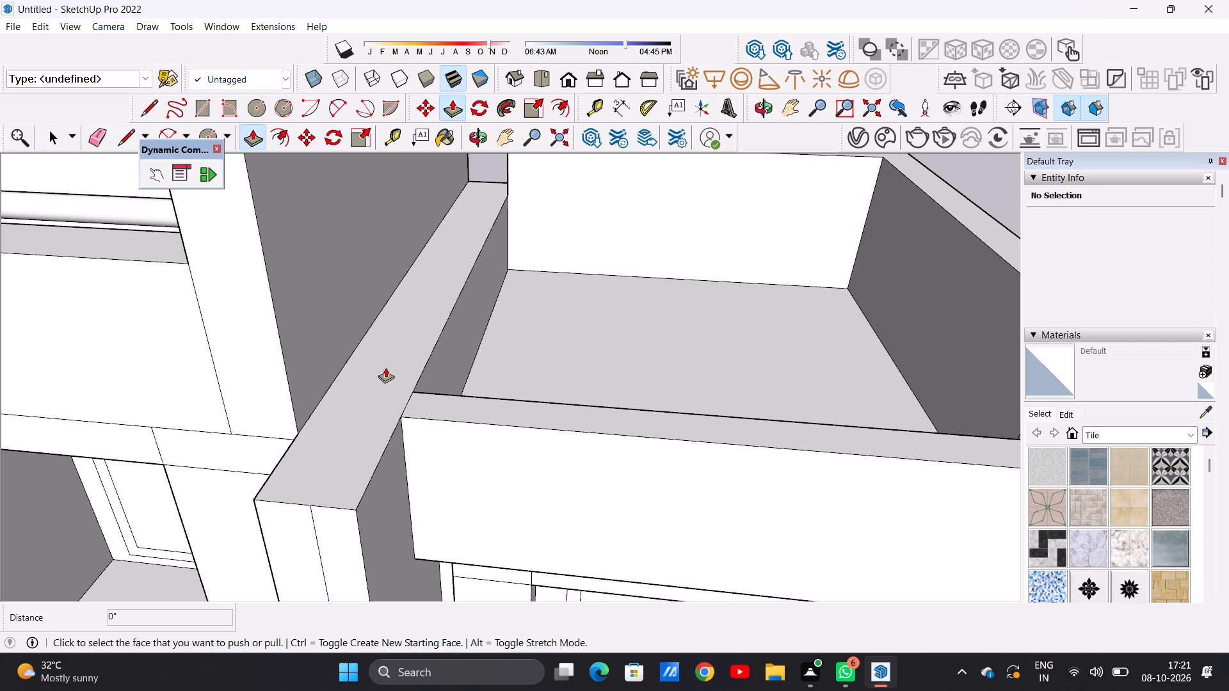
pyautogui.click(382, 379)
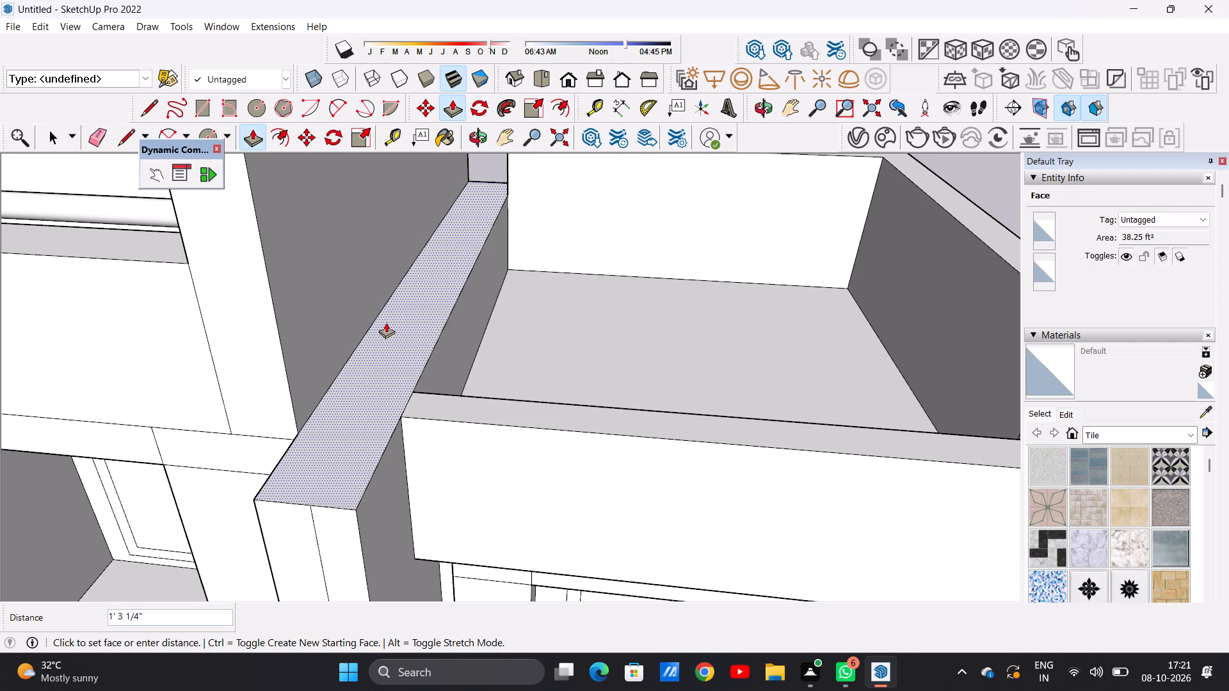
pyautogui.scroll(-14, 392, 310)
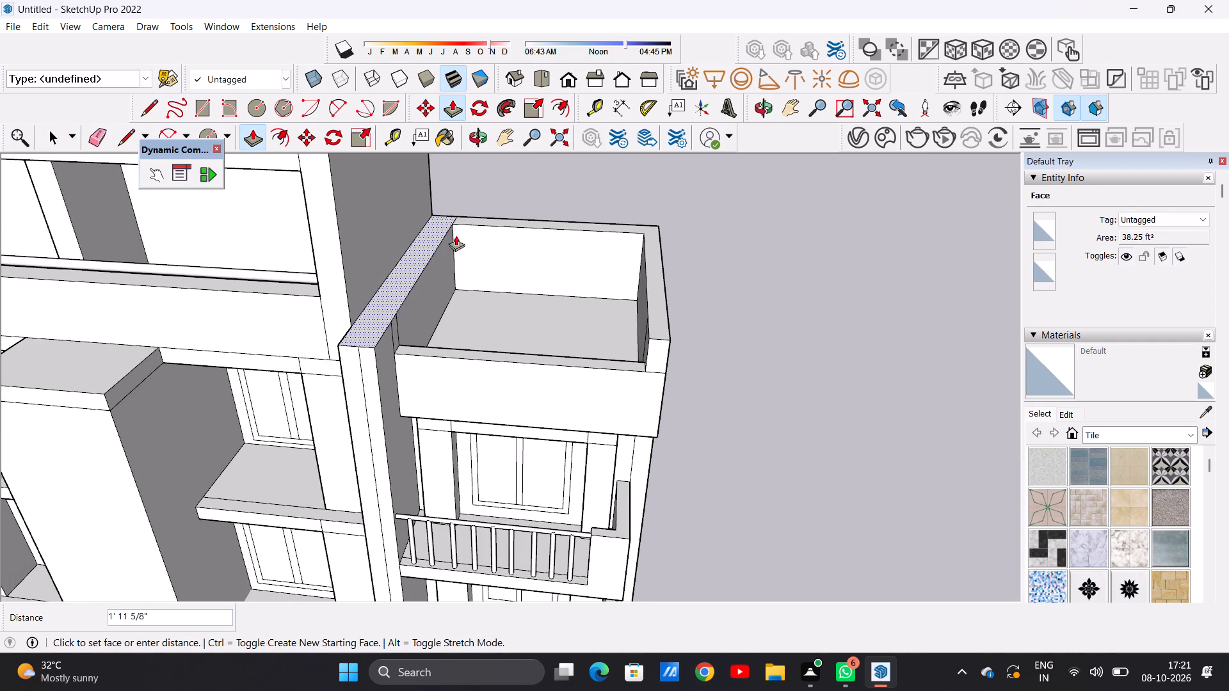
pyautogui.click(458, 219)
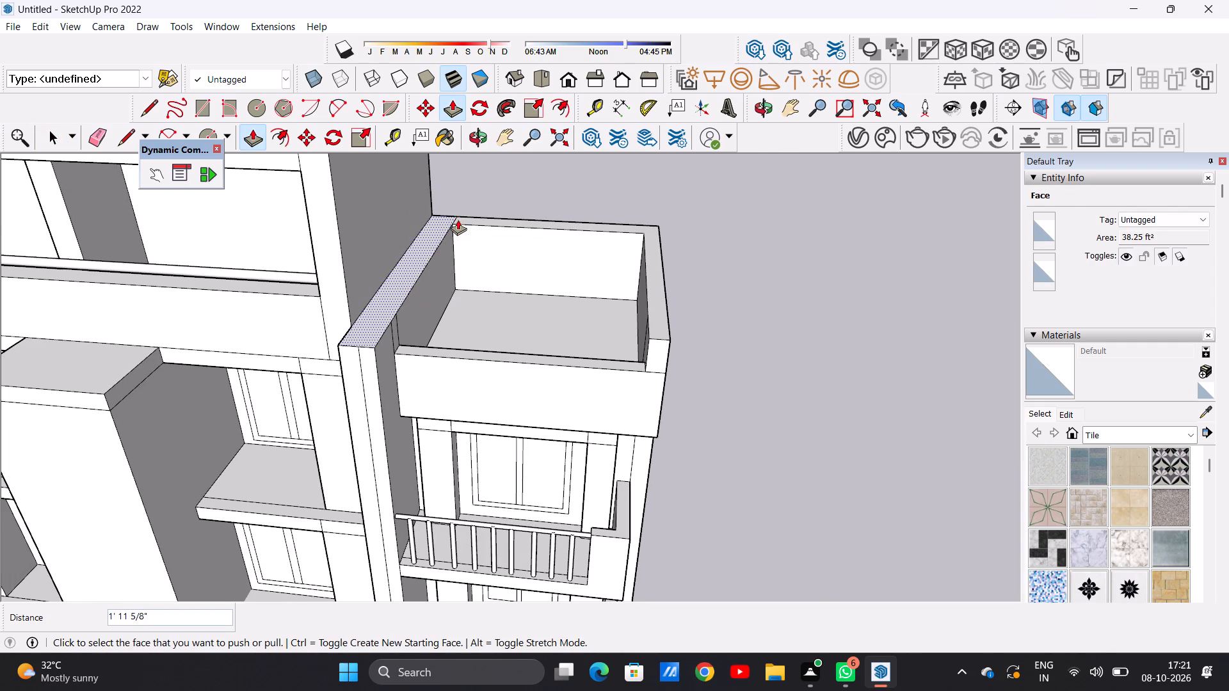
pyautogui.press('space')
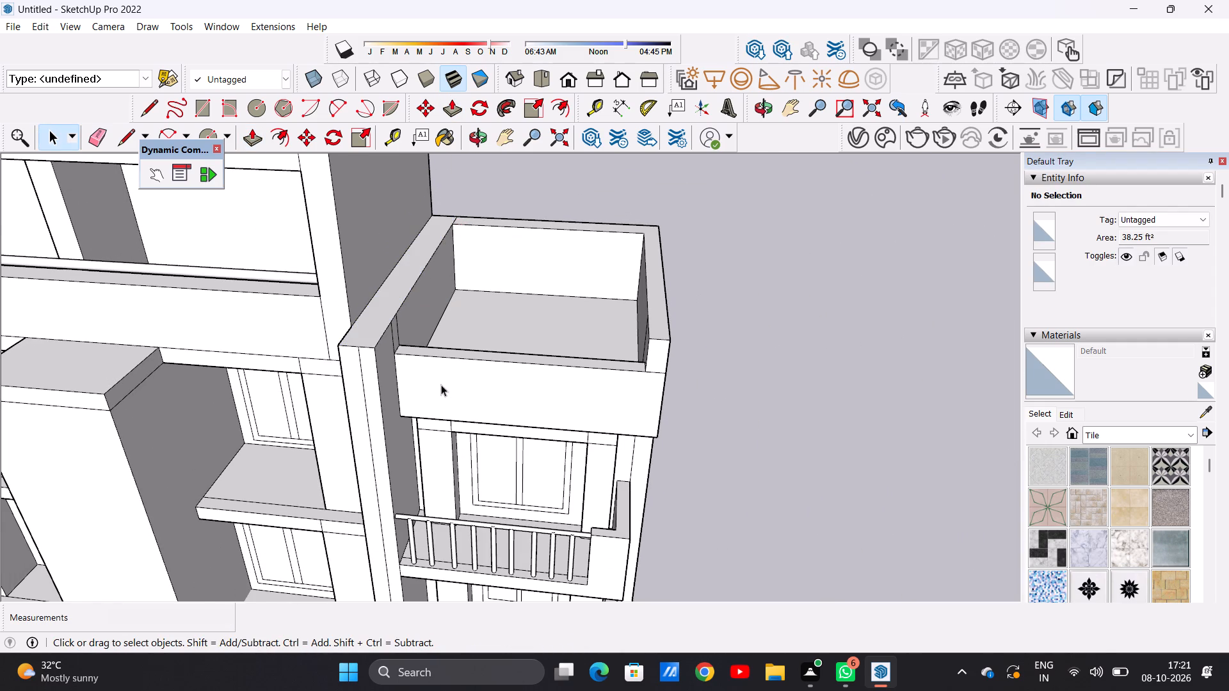
# Draw a circle of about 2 15/16" radius on the lower wing terrace's inner side wall, just above the front parapet's end.
pyautogui.scroll(-1, 439, 385)
pyautogui.moveTo(417, 331); pyautogui.dragTo(289, 277, button='middle')
pyautogui.scroll(9, 390, 299)
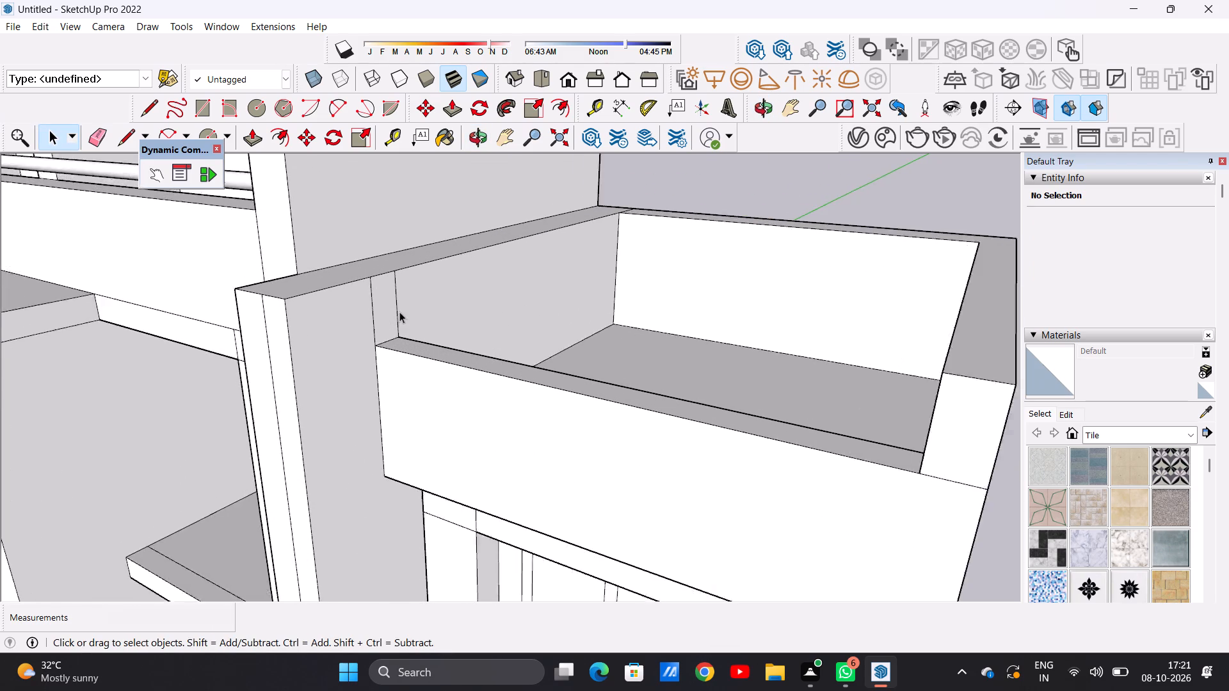
pyautogui.scroll(4, 399, 312)
pyautogui.scroll(-5, 382, 436)
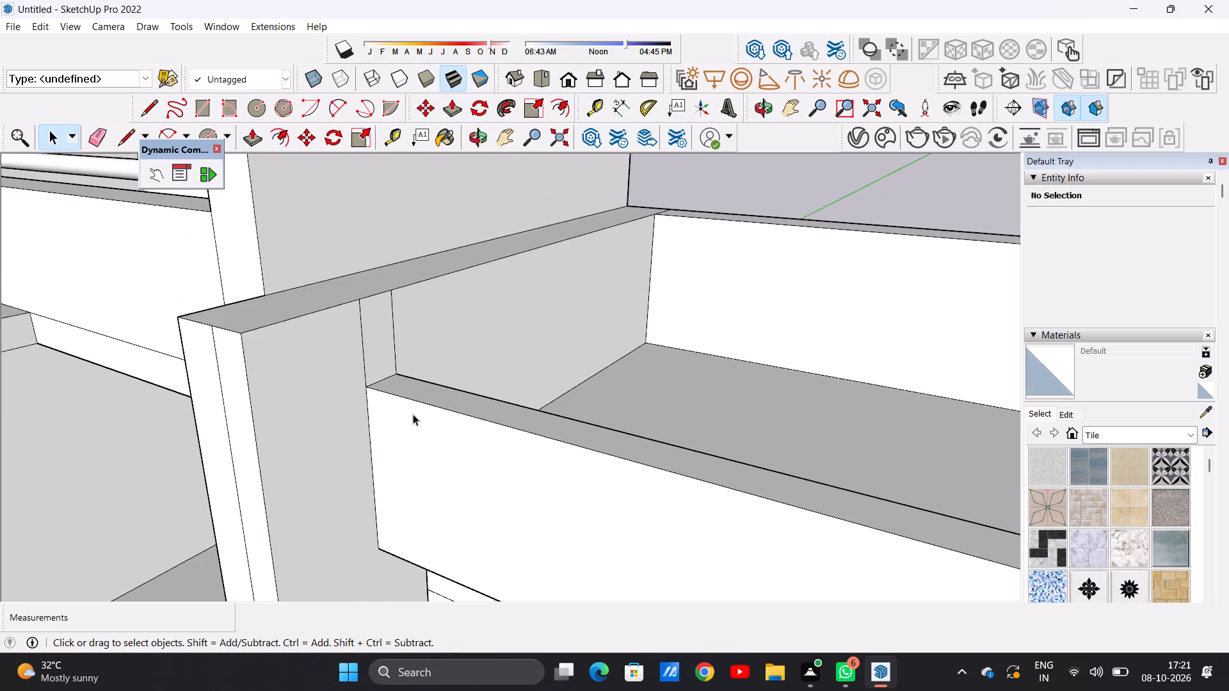
pyautogui.scroll(-6, 413, 414)
pyautogui.moveTo(453, 426); pyautogui.dragTo(476, 278, button='middle')
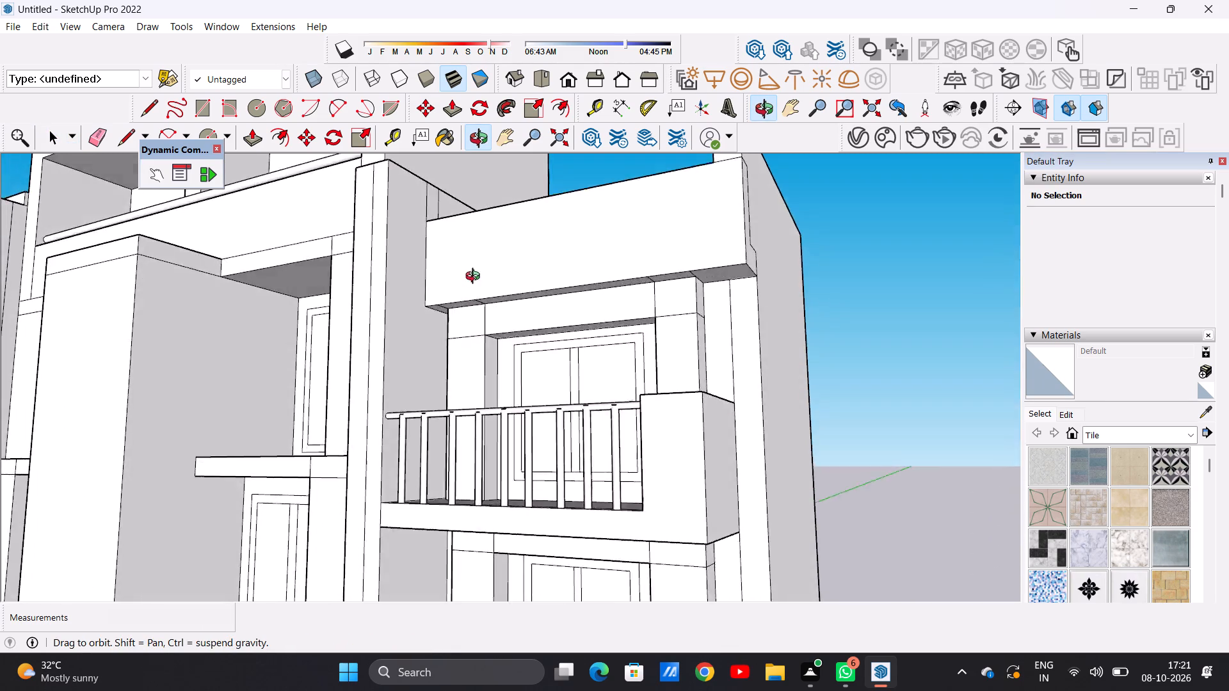
pyautogui.moveTo(476, 278); pyautogui.dragTo(434, 385, button='middle')
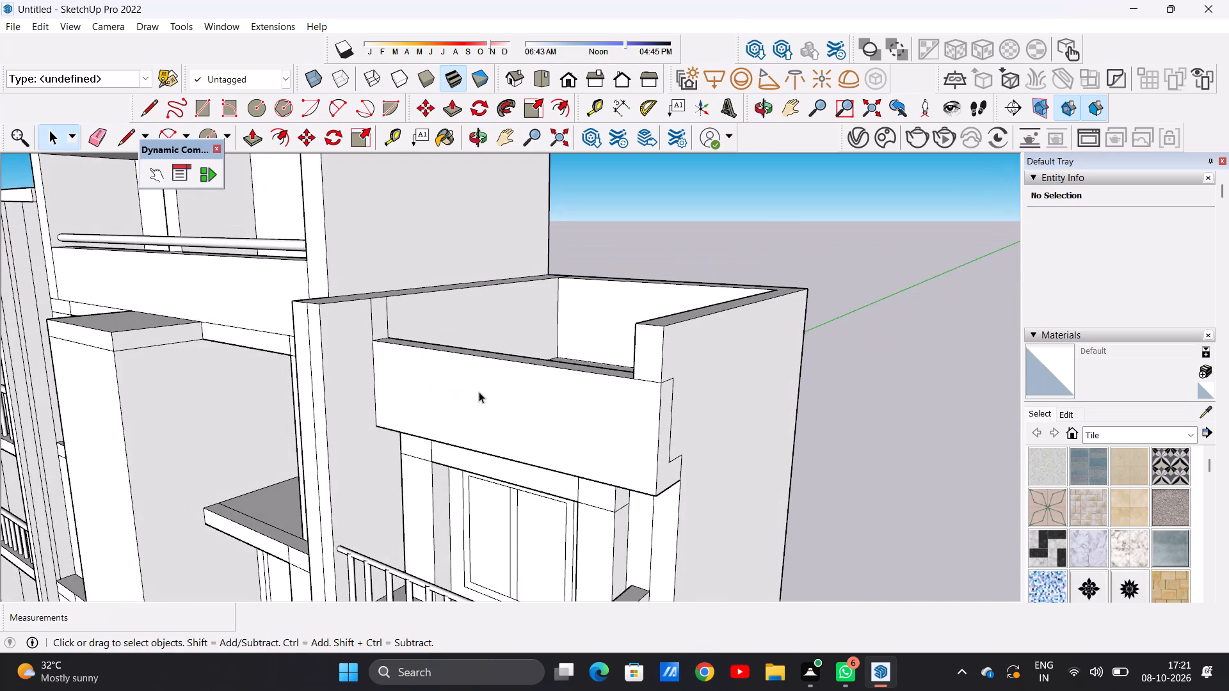
pyautogui.scroll(3, 553, 384)
pyautogui.moveTo(487, 315); pyautogui.dragTo(460, 409, button='middle')
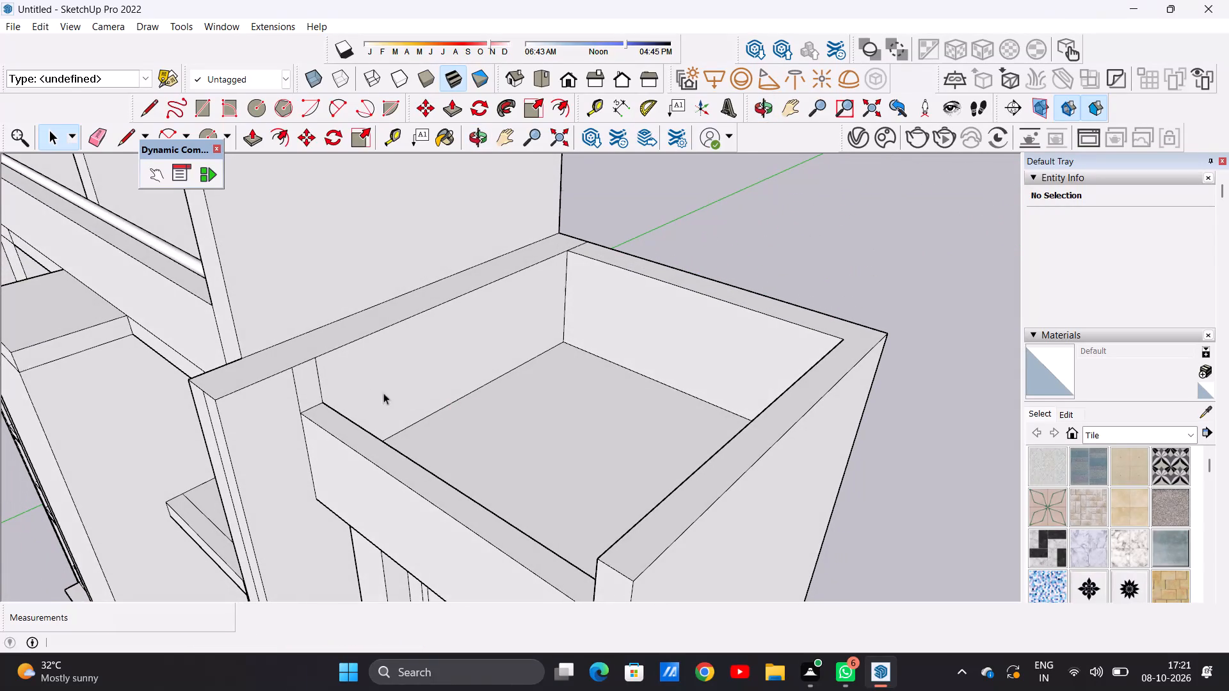
pyautogui.scroll(7, 338, 383)
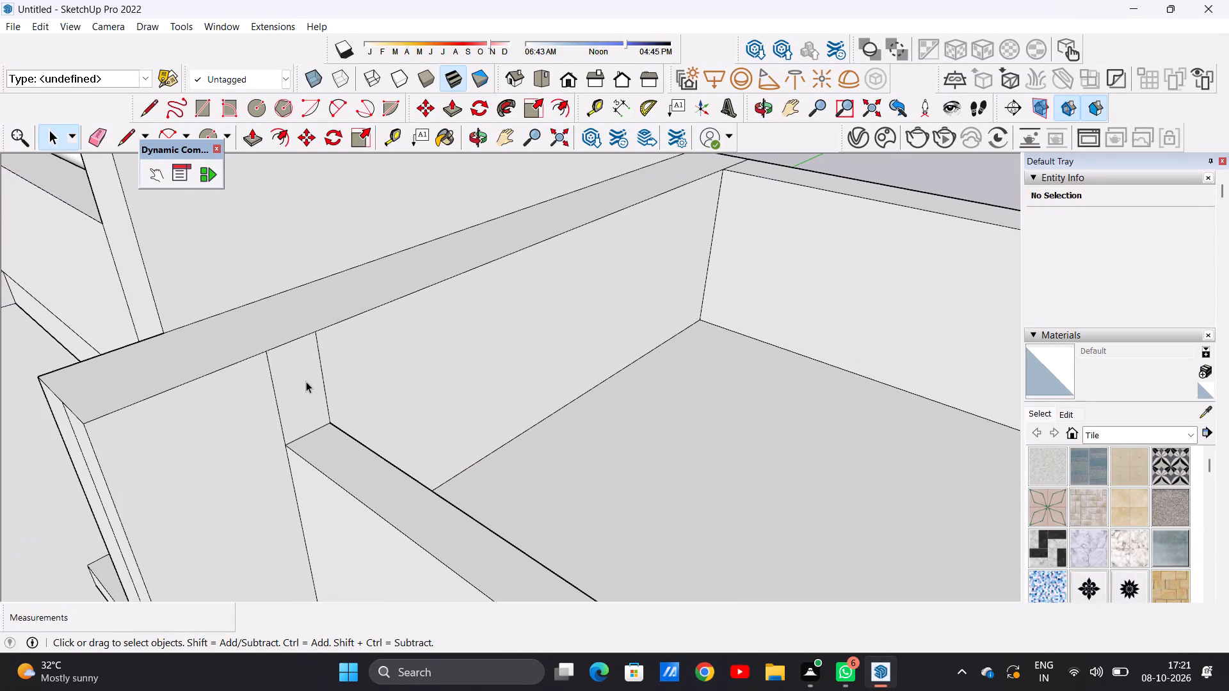
pyautogui.press('c')
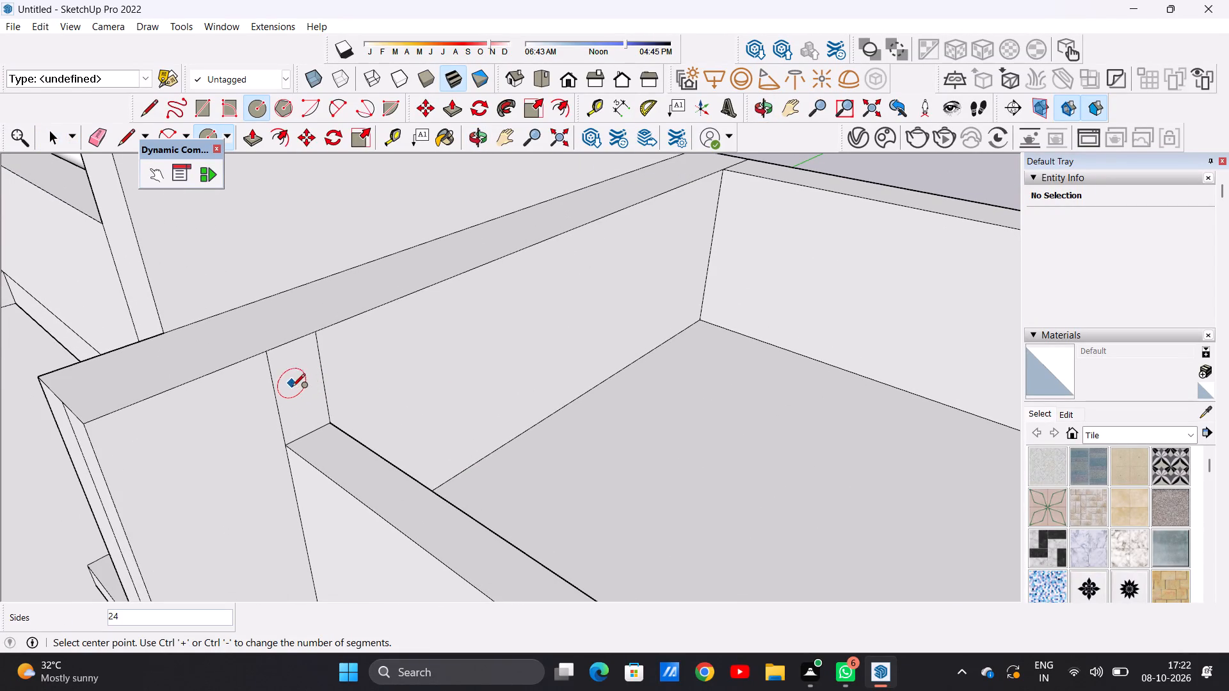
pyautogui.click(300, 386)
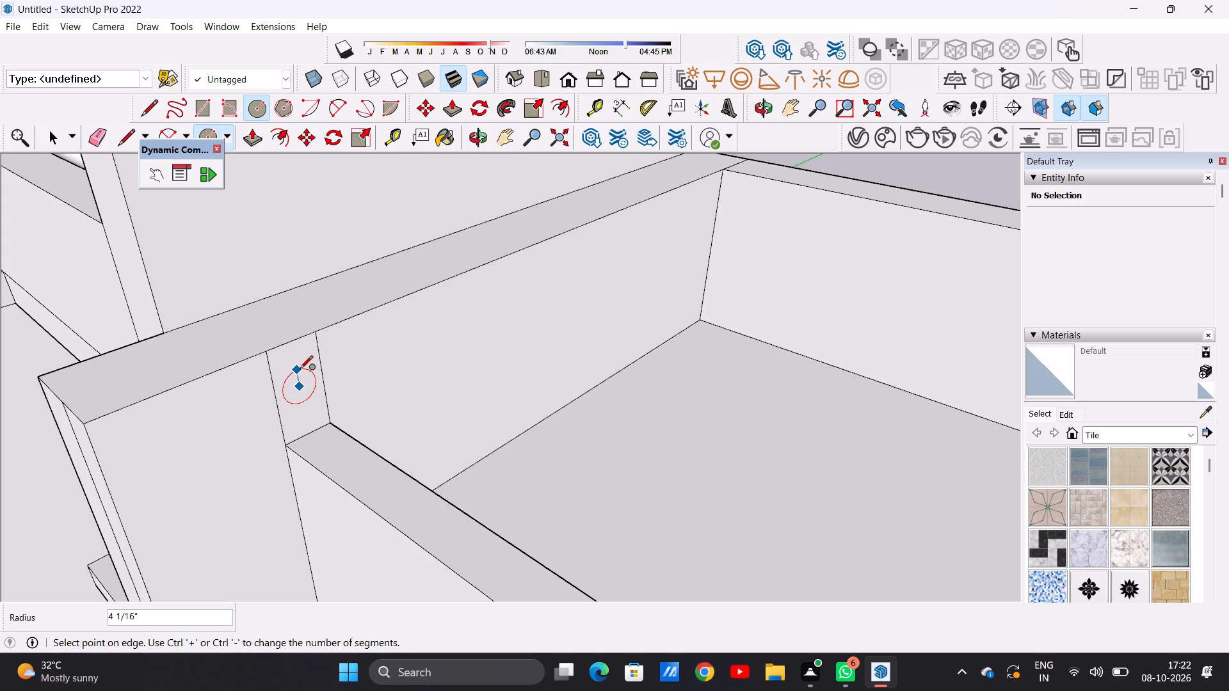
pyautogui.click(300, 374)
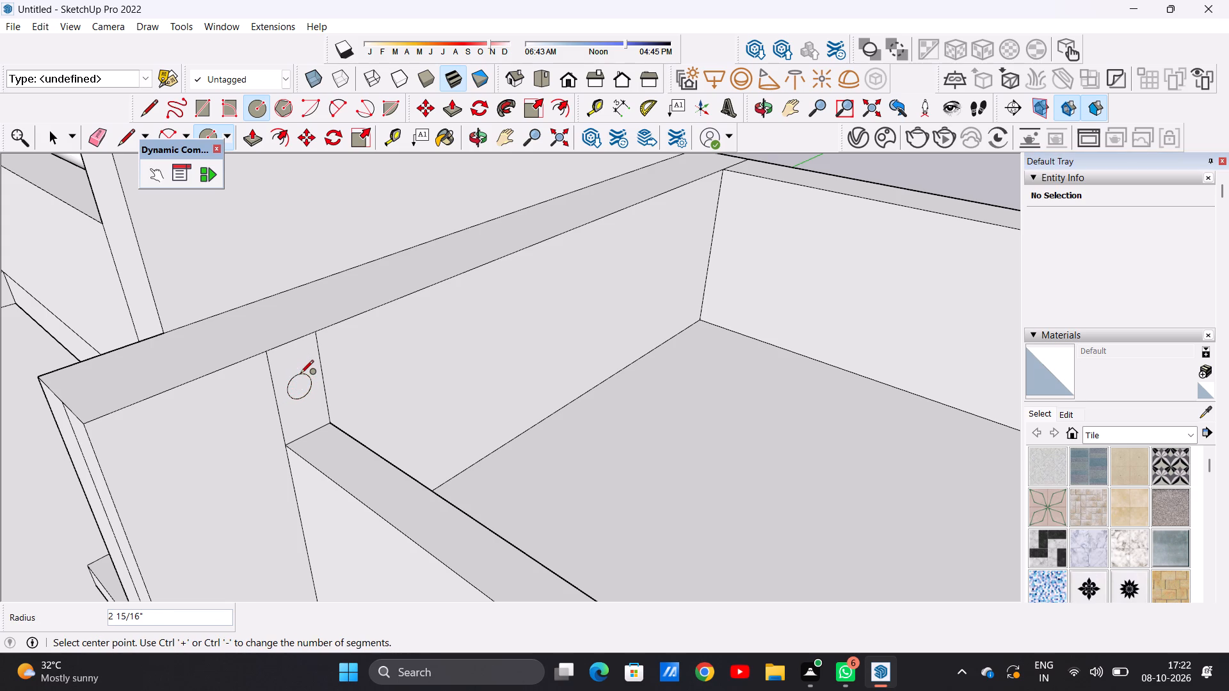
pyautogui.press('space')
# Push/Pull the circle about 13' 7" across the terrace front to the outer side parapet, forming a handrail.
pyautogui.write('p')
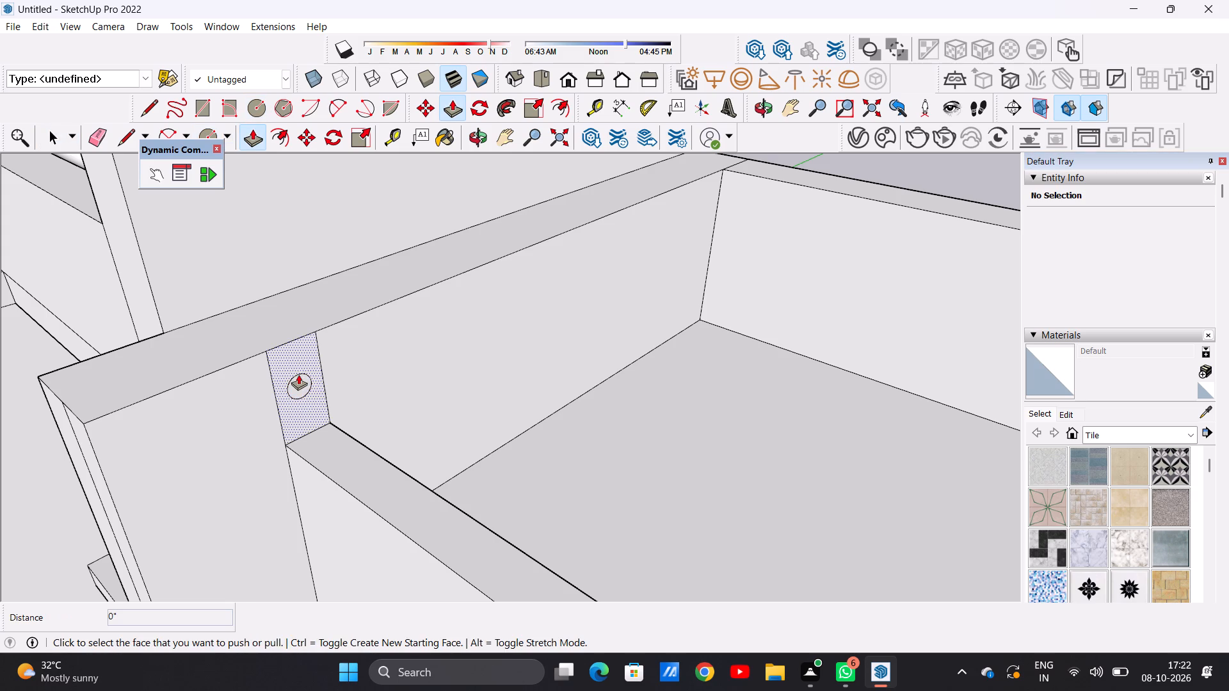
pyautogui.click(301, 376)
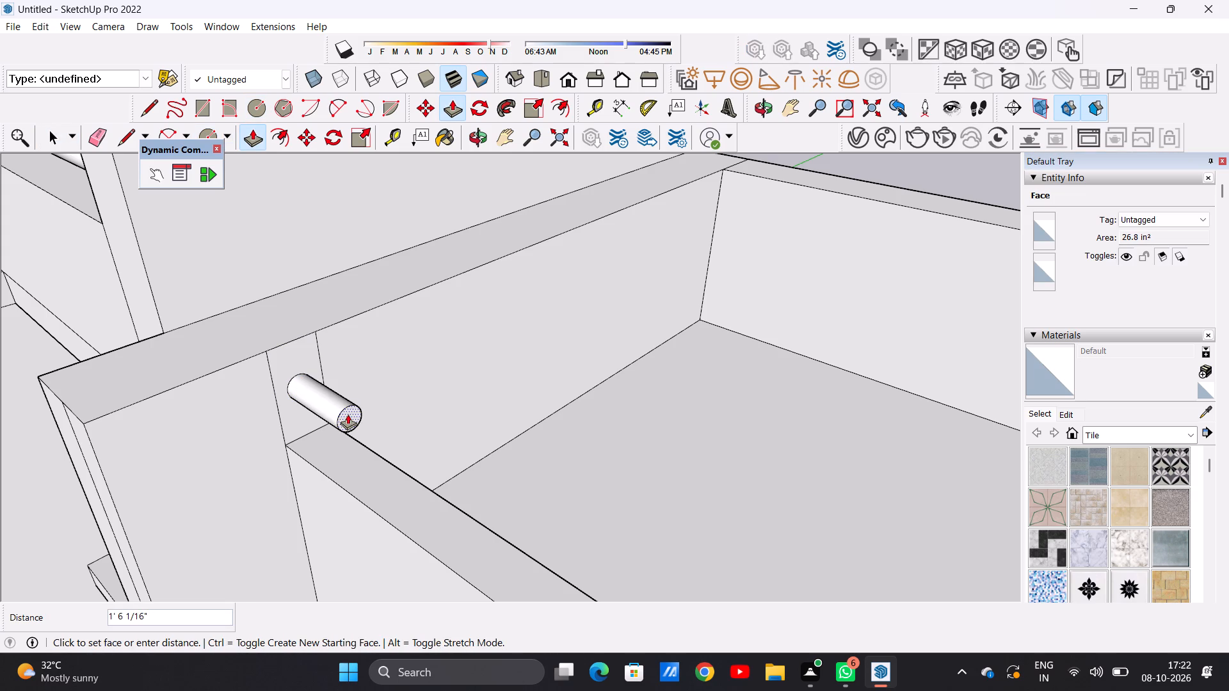
pyautogui.scroll(-12, 397, 431)
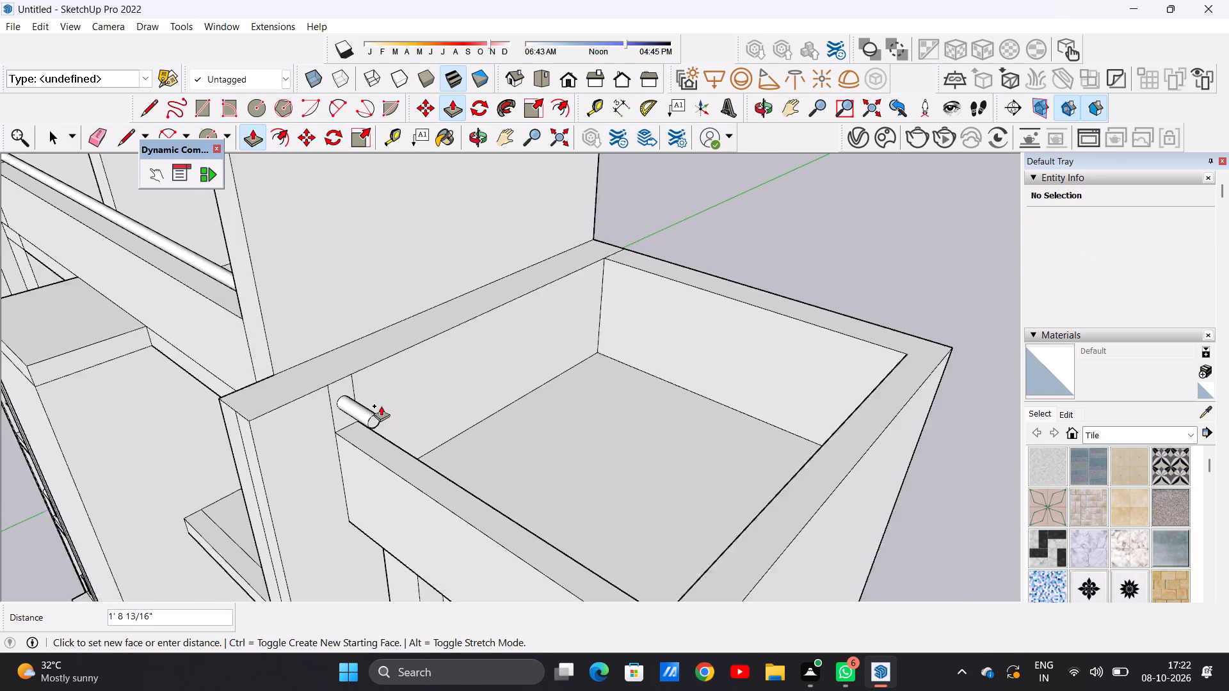
pyautogui.scroll(-9, 381, 406)
pyautogui.moveTo(390, 435); pyautogui.dragTo(563, 409, button='middle')
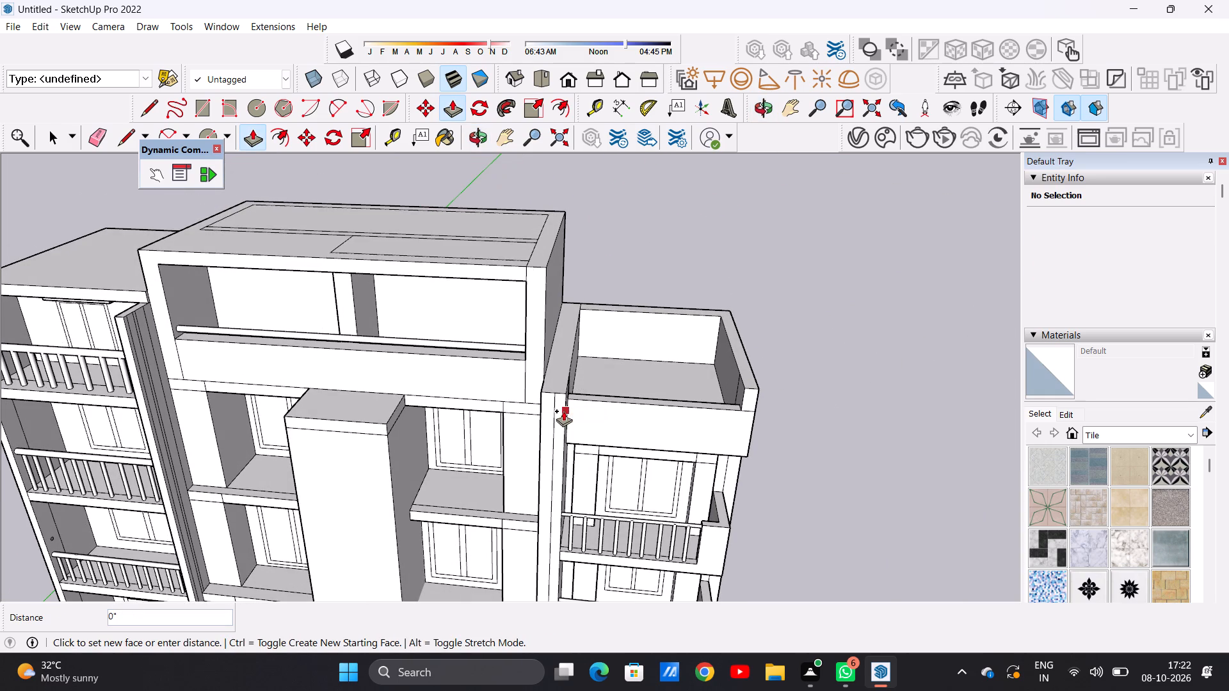
pyautogui.scroll(3, 717, 388)
pyautogui.scroll(-1, 717, 388)
pyautogui.scroll(15, 717, 388)
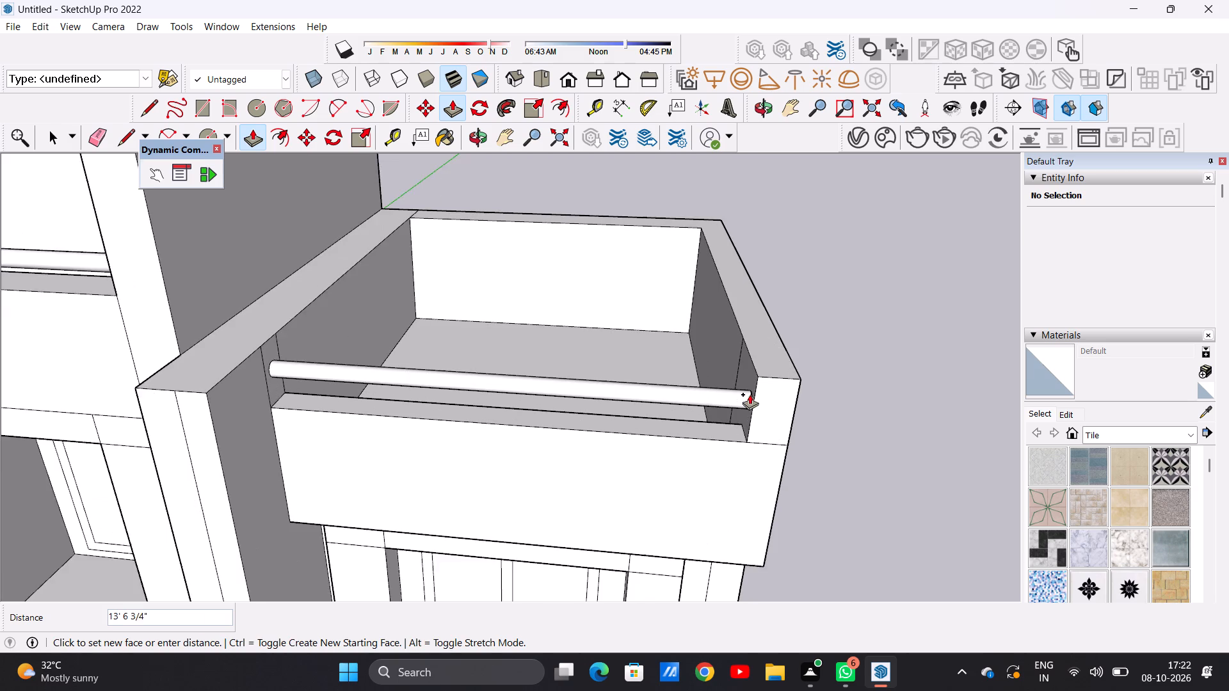
pyautogui.scroll(10, 750, 394)
pyautogui.click(748, 369)
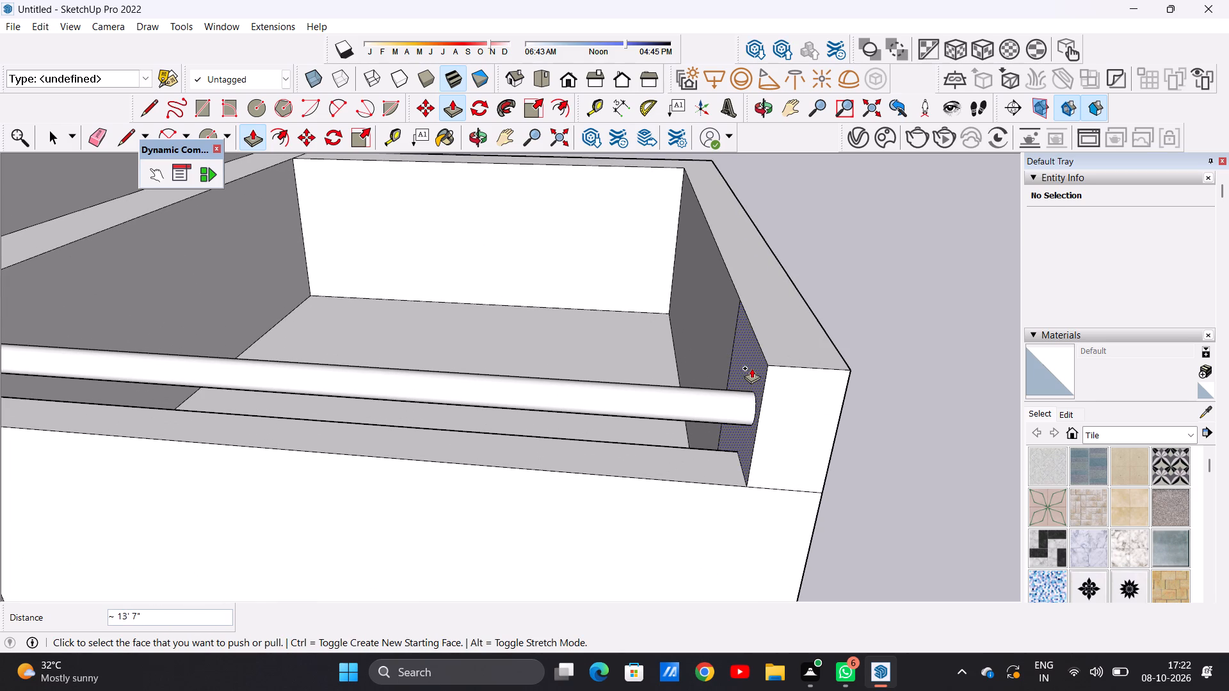
pyautogui.press('space')
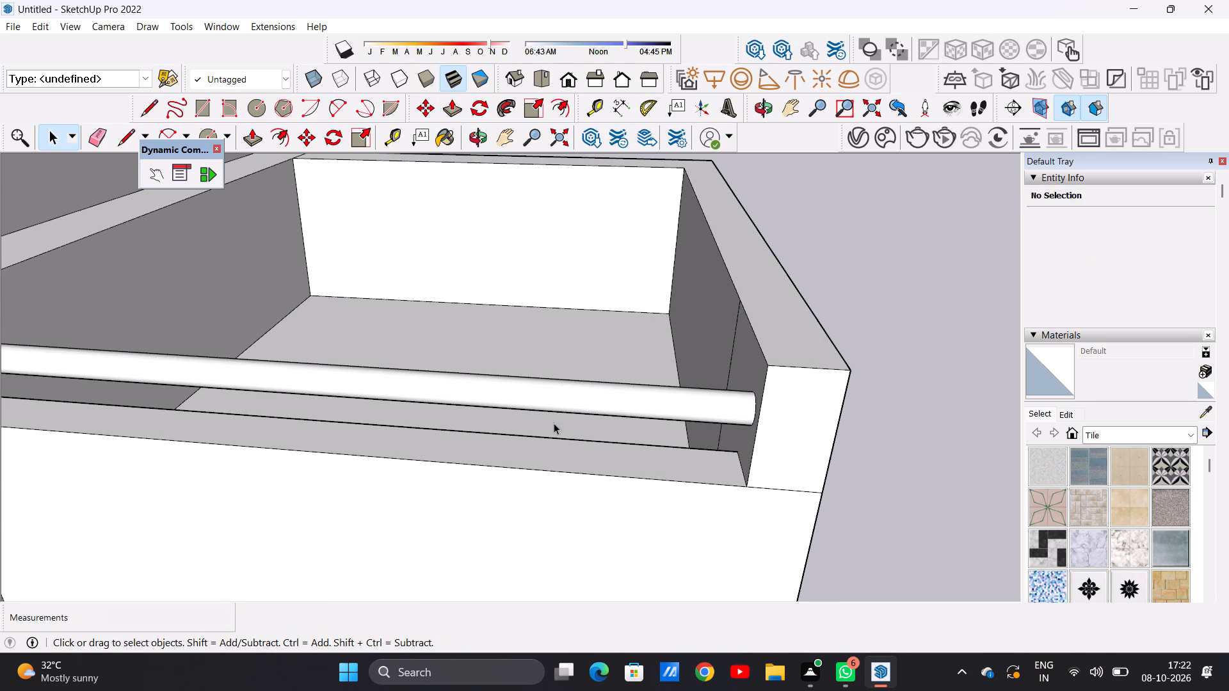
# Draw a vertical line about 4' 1 7/8" long down the terrace's front parapet, from the outer side parapet's inner corner to the bottom edge.
pyautogui.scroll(-16, 569, 421)
pyautogui.moveTo(551, 484); pyautogui.dragTo(561, 365, button='middle')
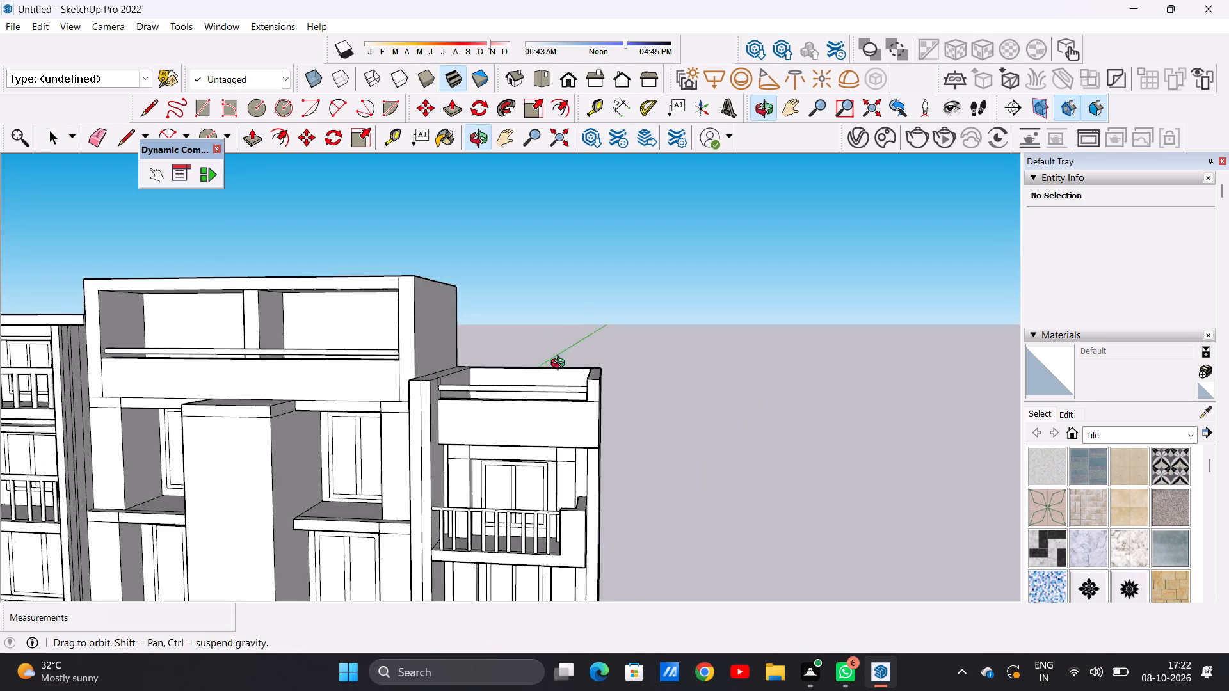
pyautogui.moveTo(561, 365); pyautogui.dragTo(567, 354, button='middle')
pyautogui.scroll(11, 617, 437)
pyautogui.scroll(-1, 548, 391)
pyautogui.scroll(1, 548, 391)
pyautogui.moveTo(530, 383); pyautogui.dragTo(639, 491, button='middle')
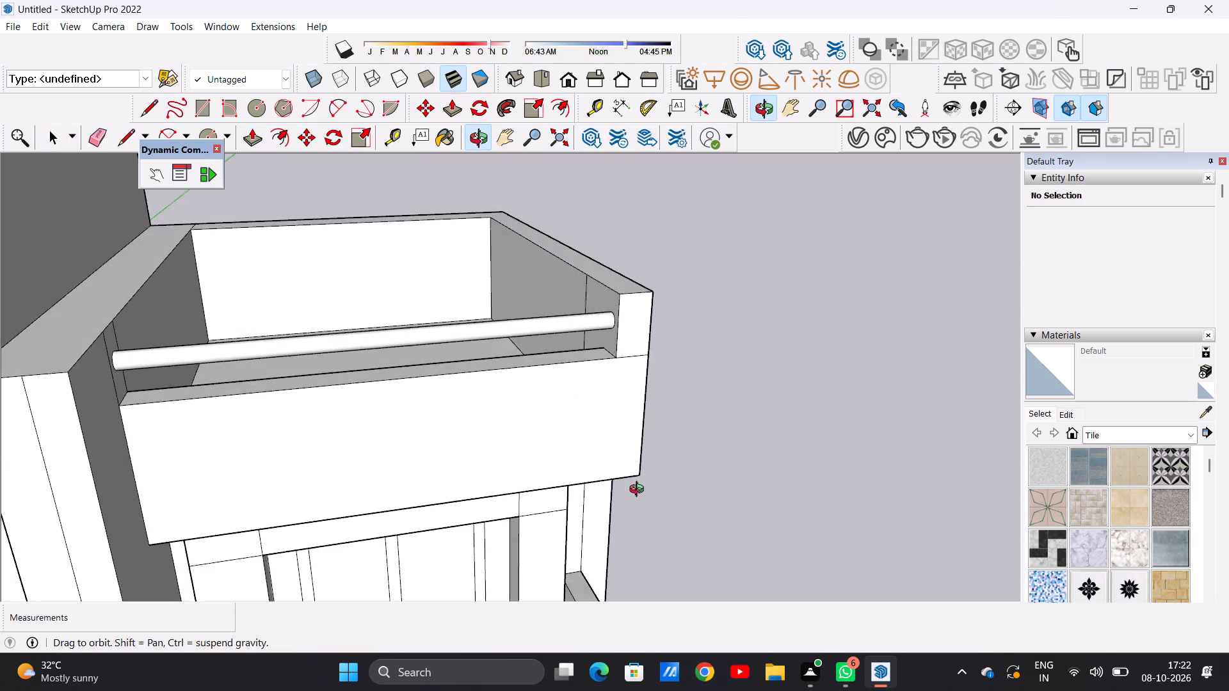
pyautogui.moveTo(639, 491); pyautogui.dragTo(704, 494, button='middle')
pyautogui.moveTo(685, 493); pyautogui.dragTo(511, 405, button='middle')
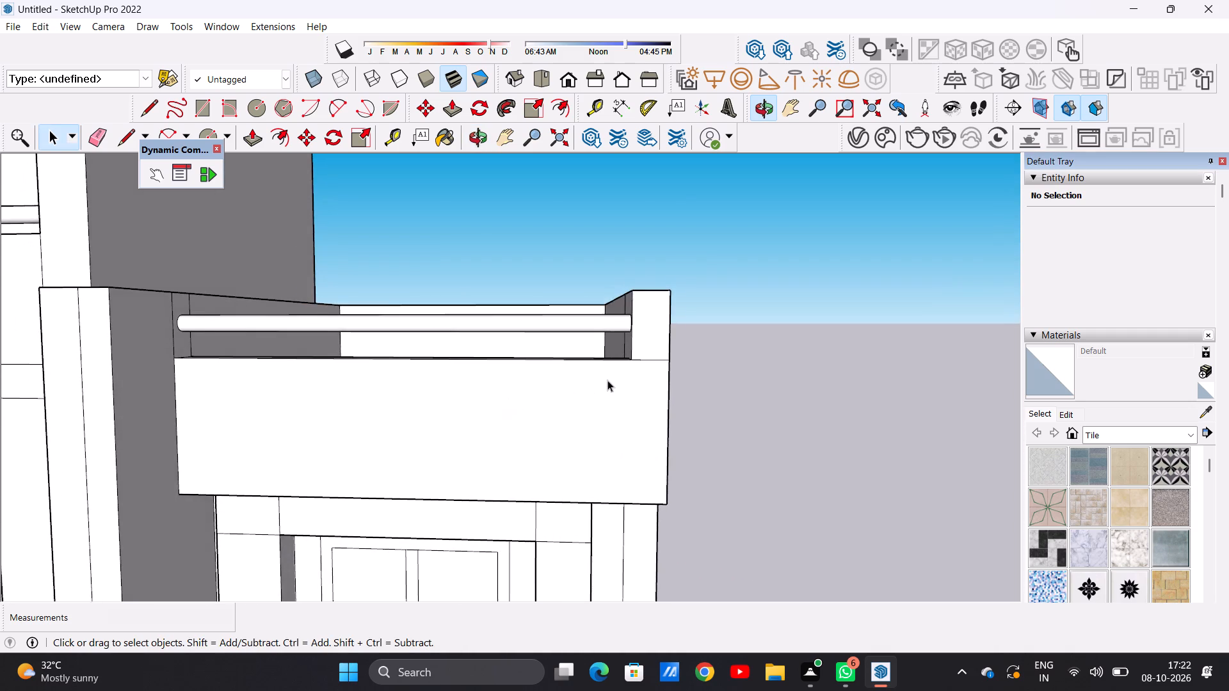
pyautogui.scroll(5, 609, 378)
pyautogui.press('l')
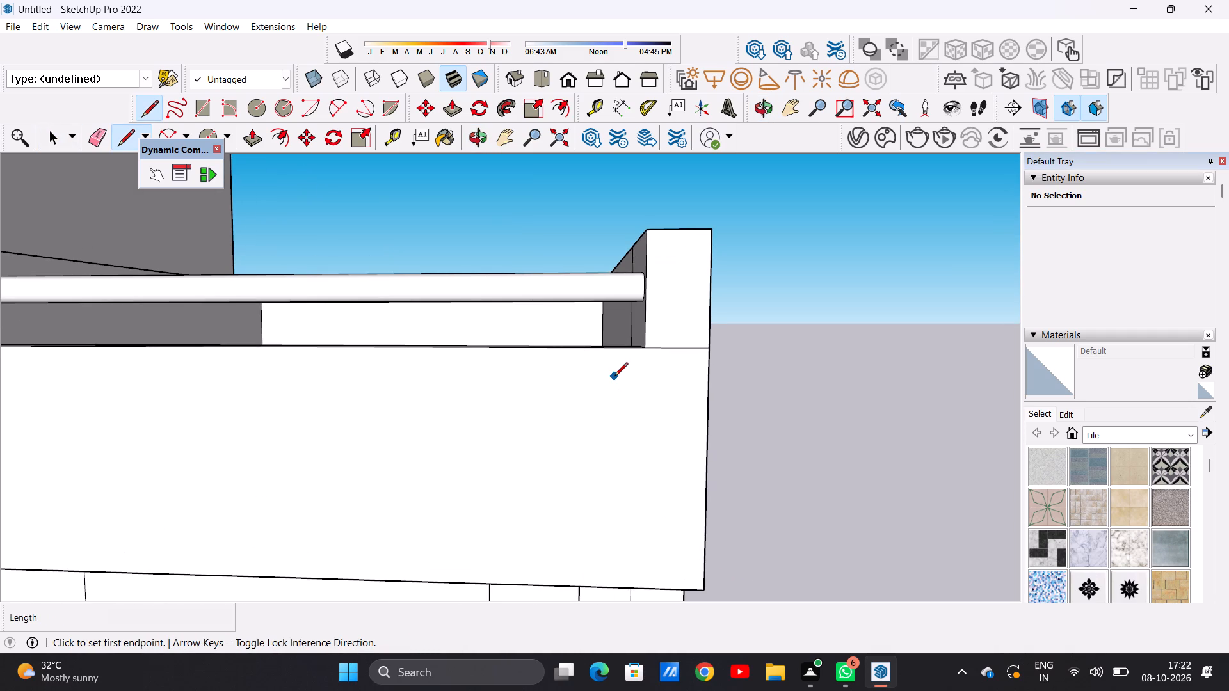
pyautogui.click(647, 348)
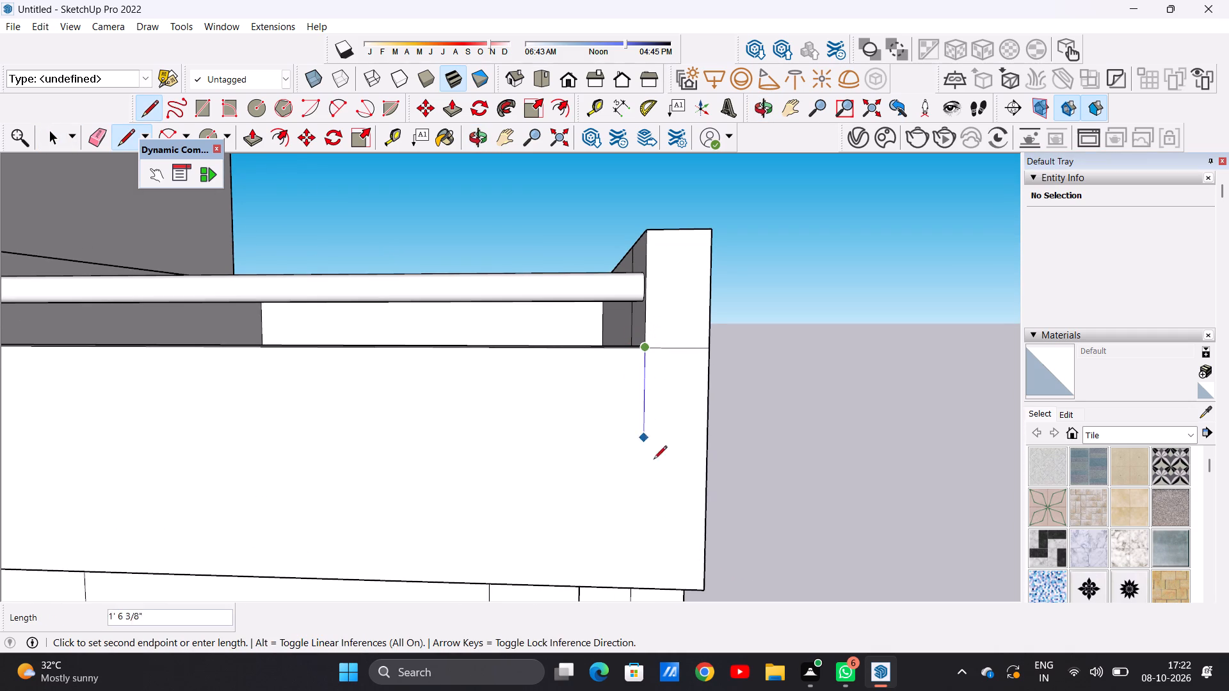
pyautogui.click(639, 585)
pyautogui.press('space')
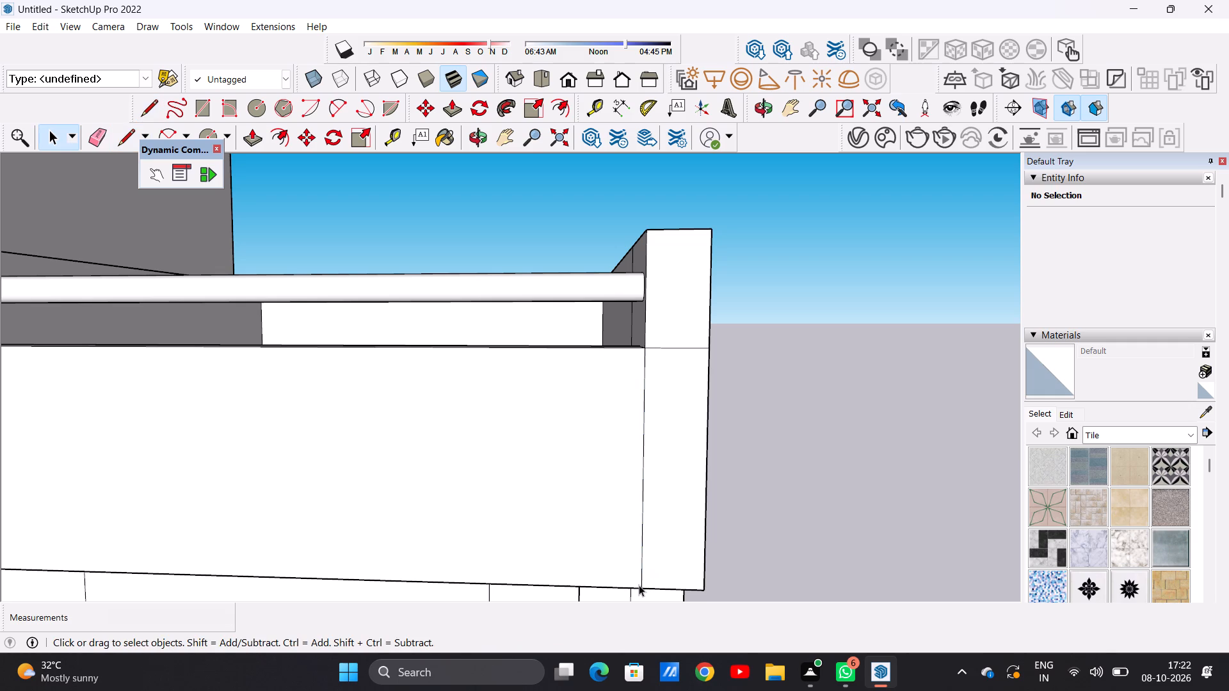
# Examine the whole building's front elevation, including the central bays, both side wings and their balconies.
pyautogui.scroll(-19, 520, 524)
pyautogui.scroll(1, 572, 468)
pyautogui.scroll(-20, 572, 468)
pyautogui.scroll(-4, 572, 468)
pyautogui.scroll(5, 501, 576)
pyautogui.scroll(3, 484, 495)
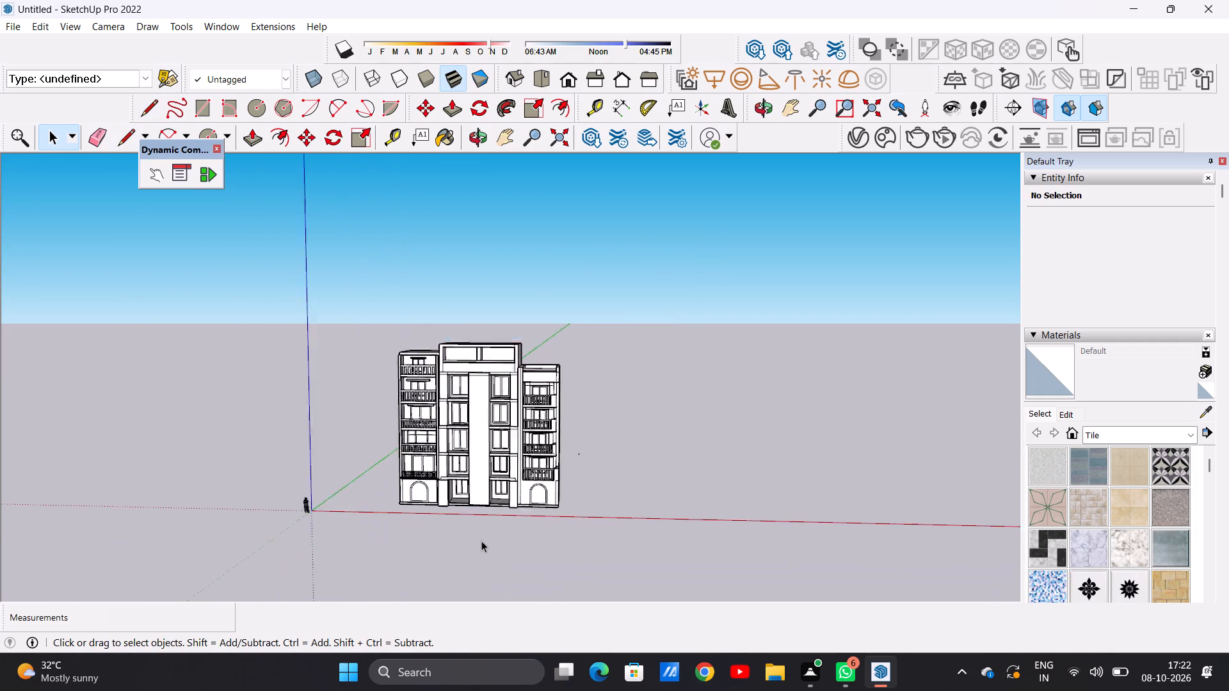
pyautogui.scroll(9, 481, 541)
pyautogui.scroll(-4, 482, 539)
pyautogui.scroll(1, 481, 384)
pyautogui.scroll(-1, 481, 384)
pyautogui.scroll(3, 481, 384)
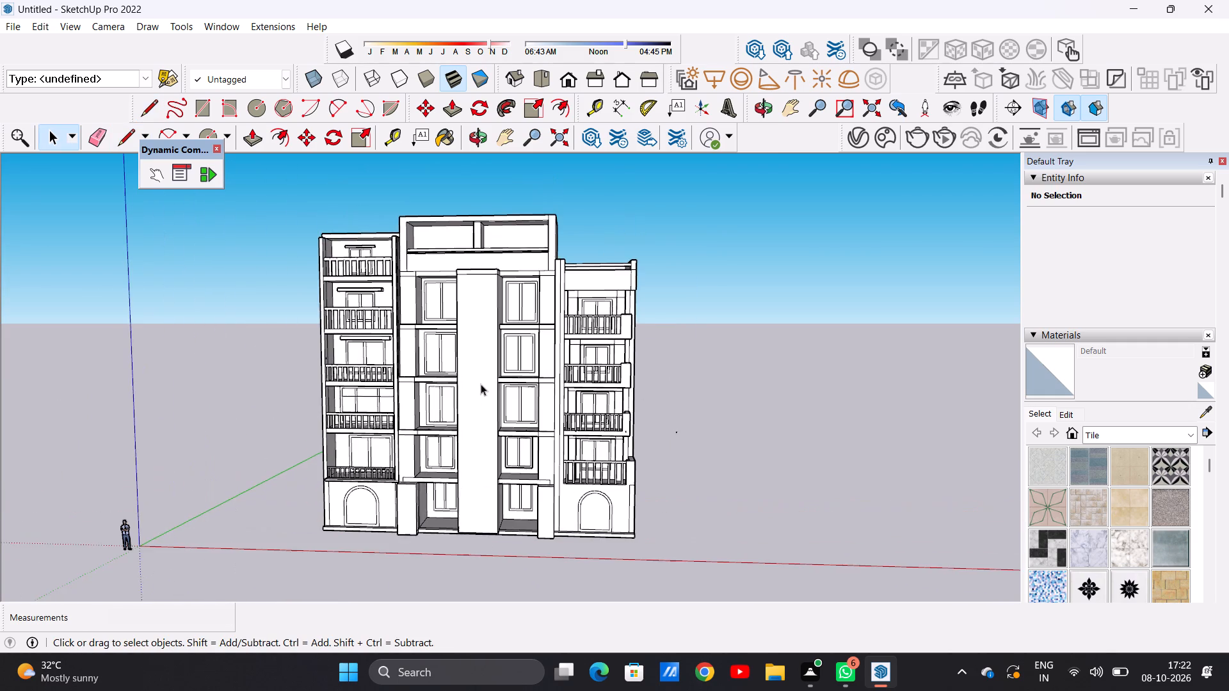
pyautogui.scroll(4, 483, 431)
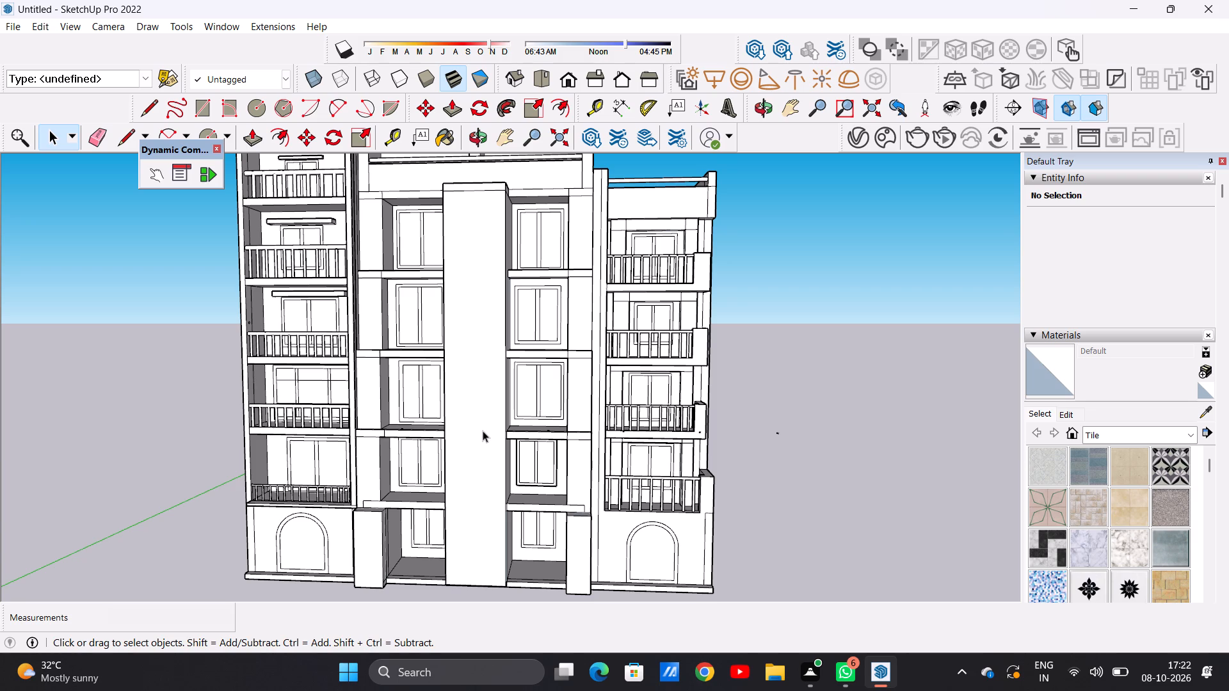
pyautogui.moveTo(470, 438); pyautogui.dragTo(483, 440, button='middle')
pyautogui.scroll(1, 469, 306)
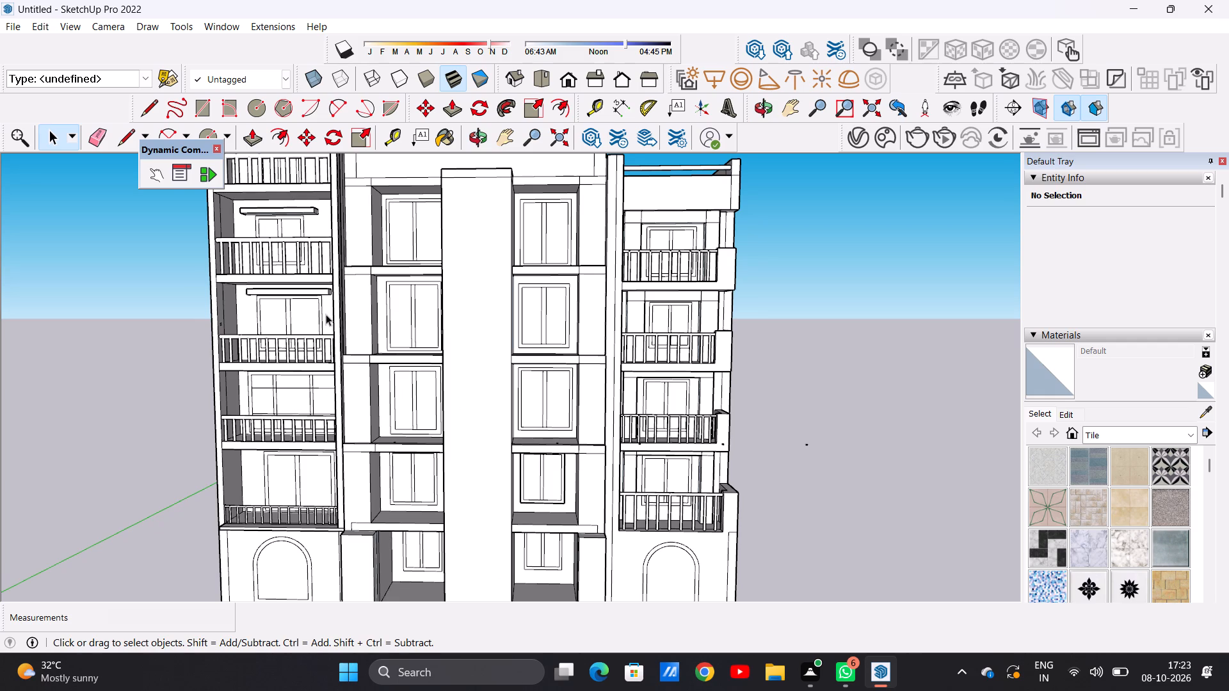
pyautogui.scroll(-14, 303, 310)
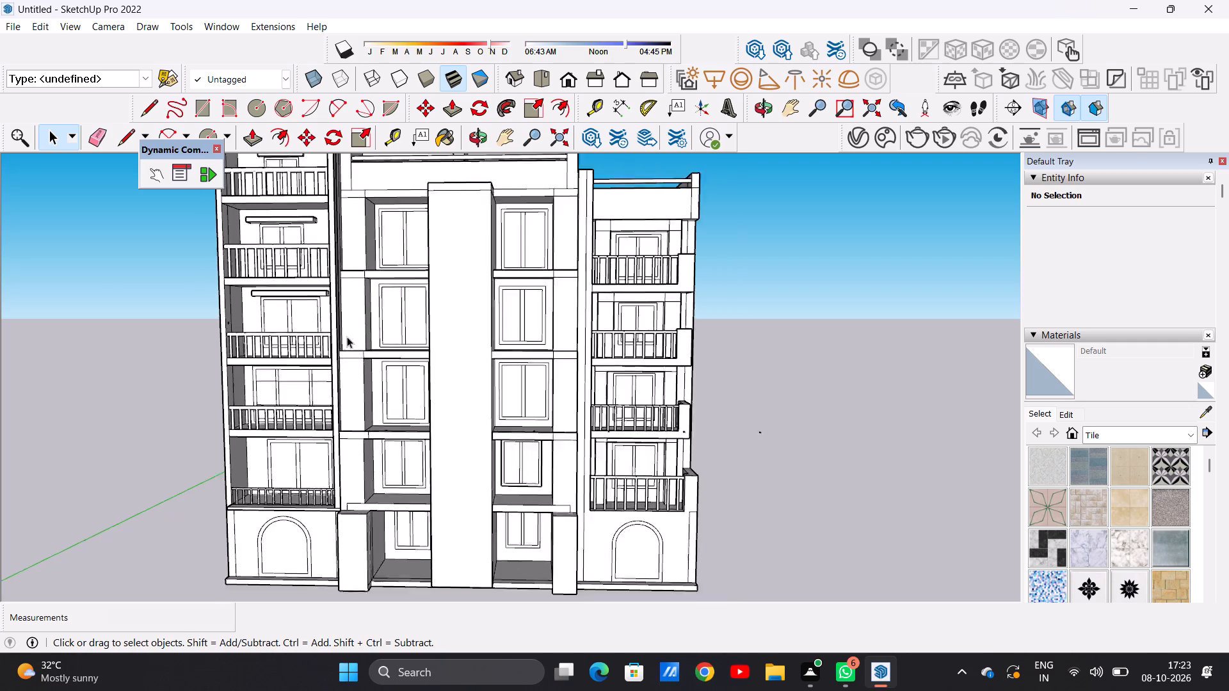
pyautogui.scroll(-1, 347, 337)
pyautogui.scroll(1, 364, 329)
pyautogui.scroll(-4, 365, 328)
# Erase the short vertical edge in the beam band above the top central-block window, on the taller wing's side.
pyautogui.moveTo(364, 254); pyautogui.dragTo(460, 298, button='middle')
pyautogui.scroll(7, 359, 232)
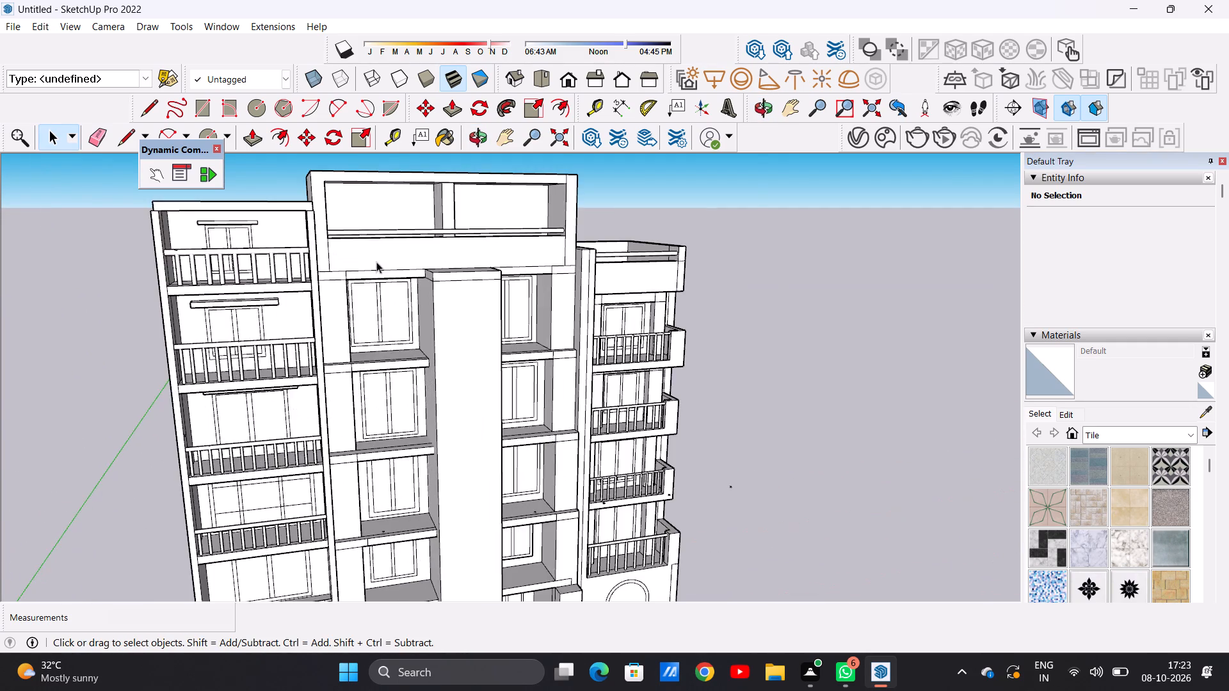
pyautogui.scroll(6, 380, 266)
pyautogui.scroll(4, 431, 289)
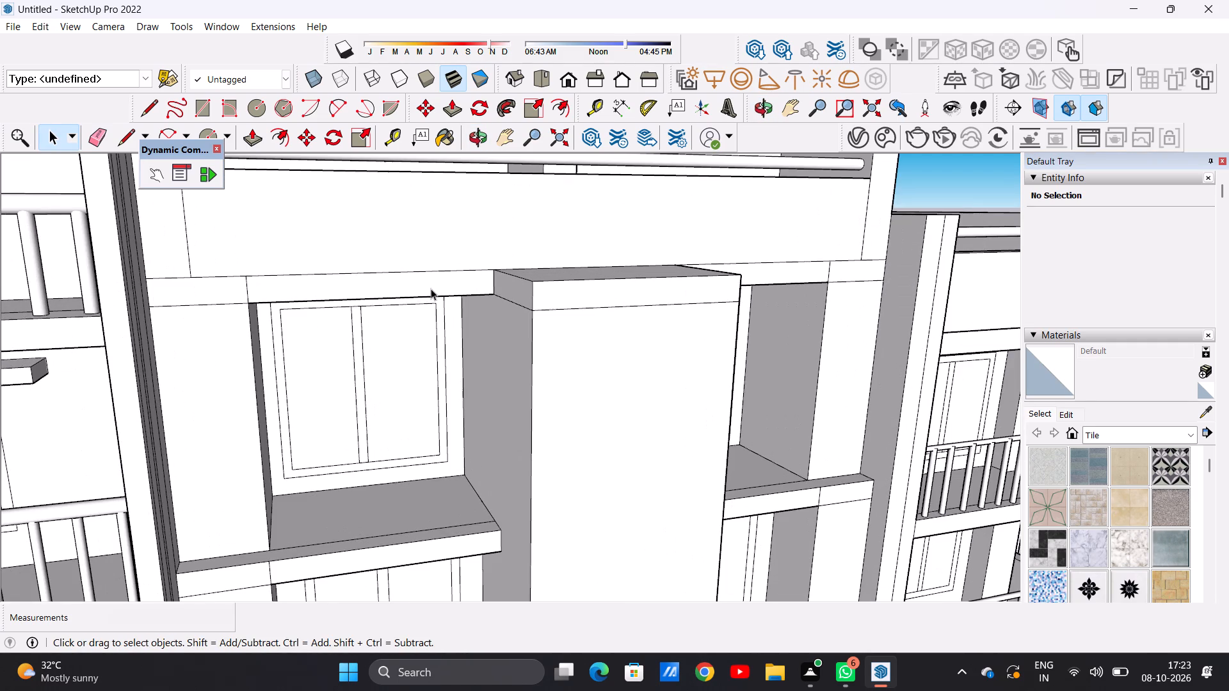
pyautogui.scroll(4, 265, 306)
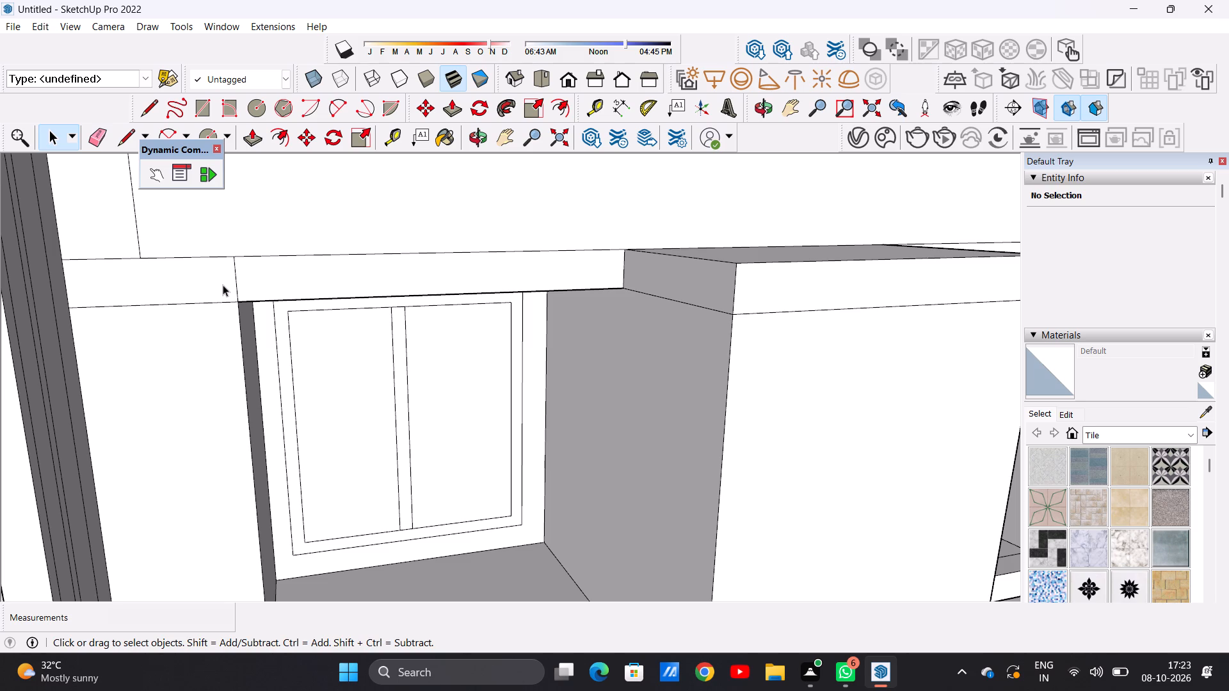
pyautogui.press('e')
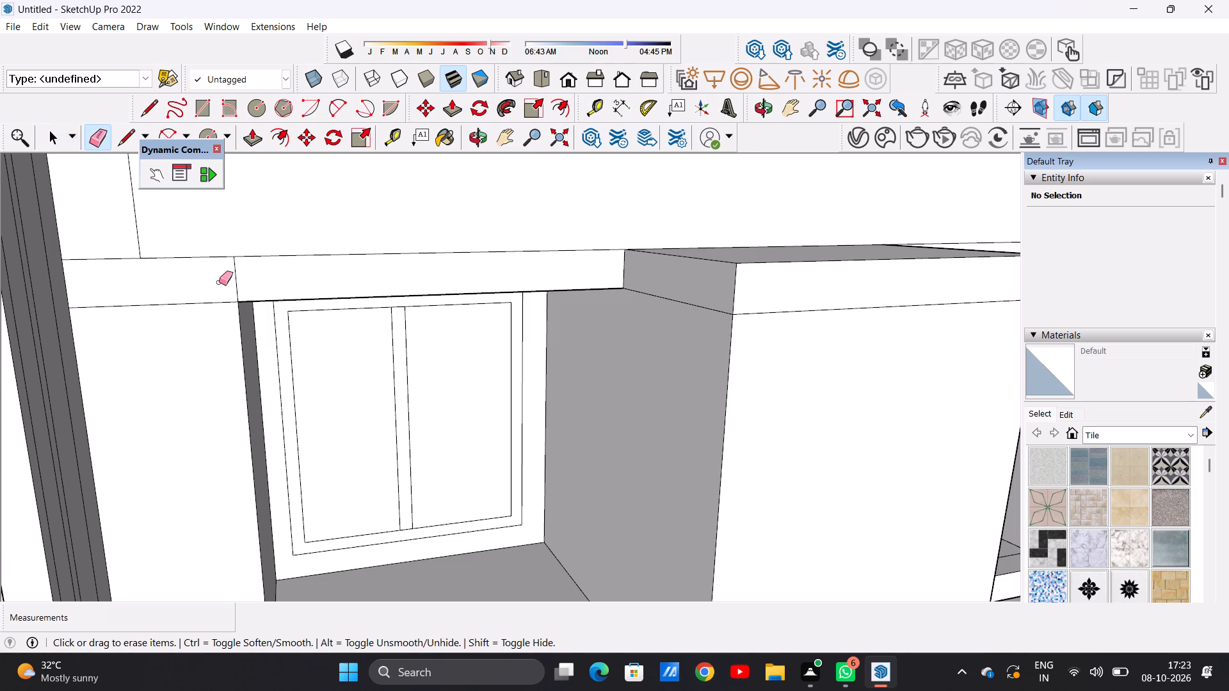
pyautogui.scroll(5, 220, 282)
pyautogui.moveTo(252, 281); pyautogui.dragTo(239, 280)
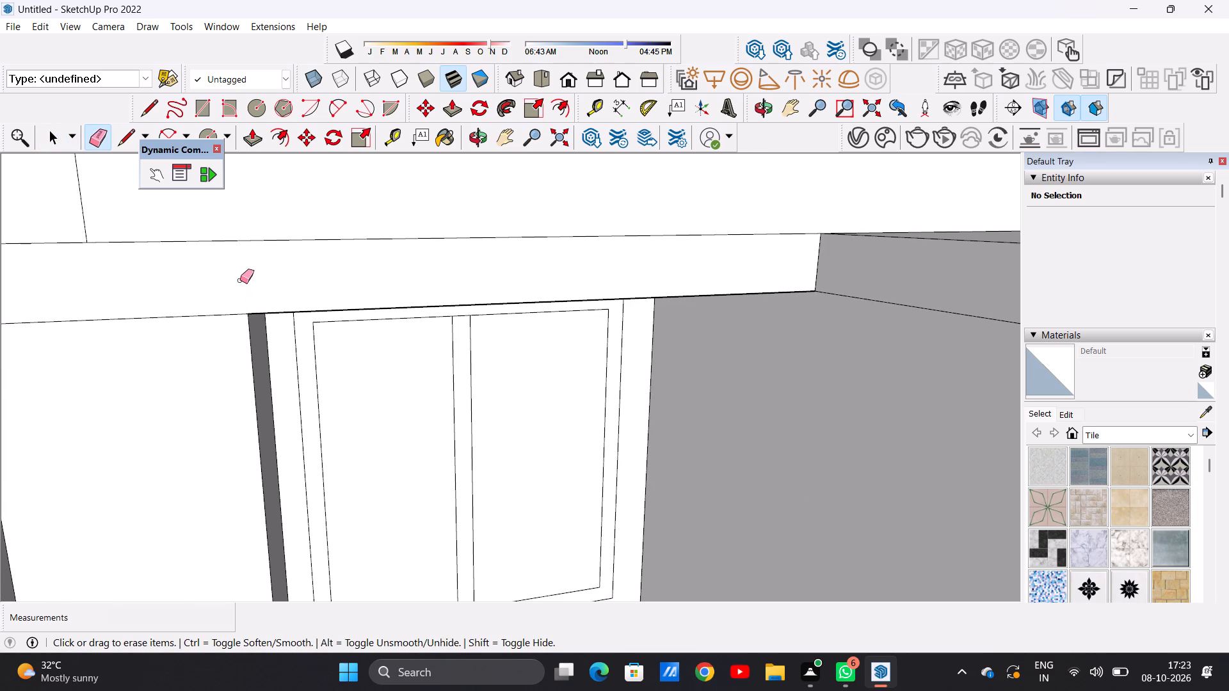
# Erase the matching short vertical edge in the beam band above the top central-block window on the lower wing's side.
pyautogui.scroll(-16, 355, 290)
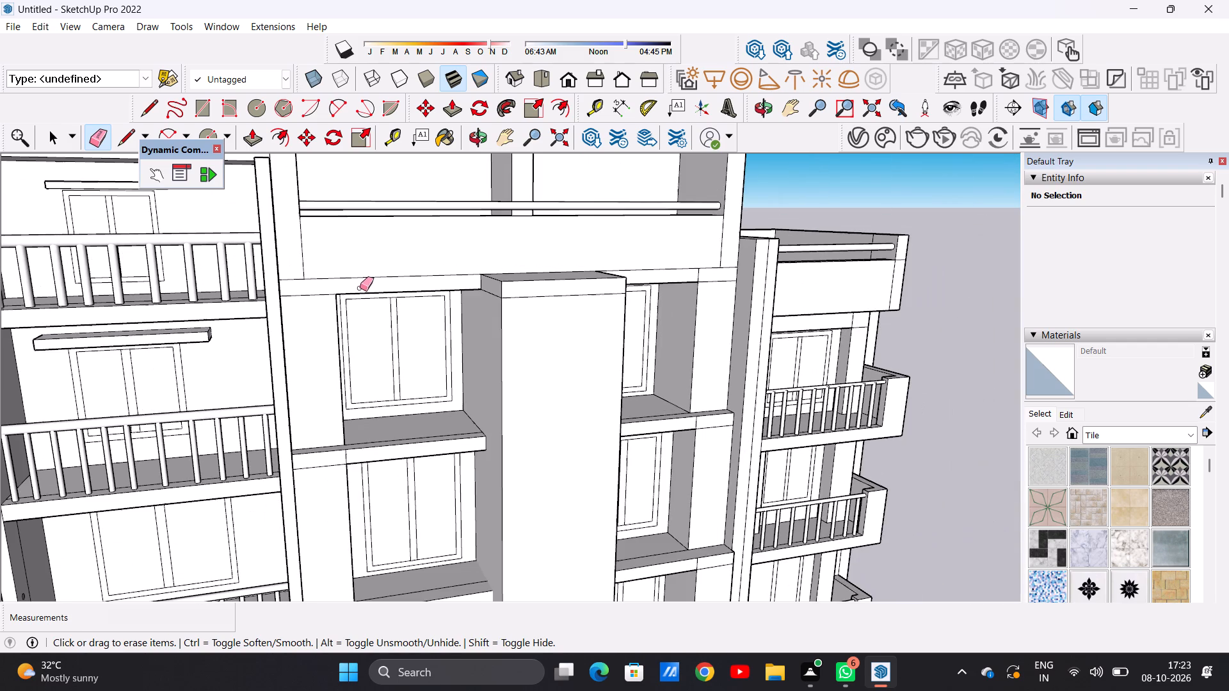
pyautogui.moveTo(645, 296); pyautogui.dragTo(457, 287, button='middle')
pyautogui.scroll(4, 731, 292)
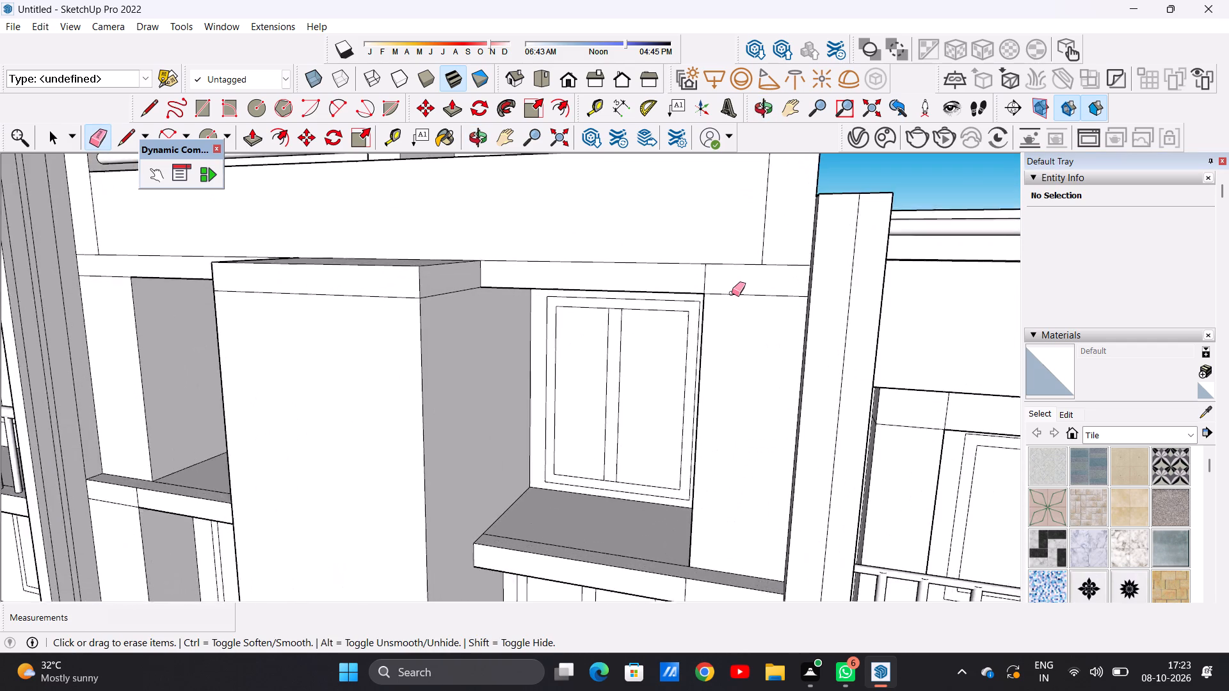
pyautogui.scroll(6, 732, 293)
pyautogui.moveTo(687, 275); pyautogui.dragTo(695, 278)
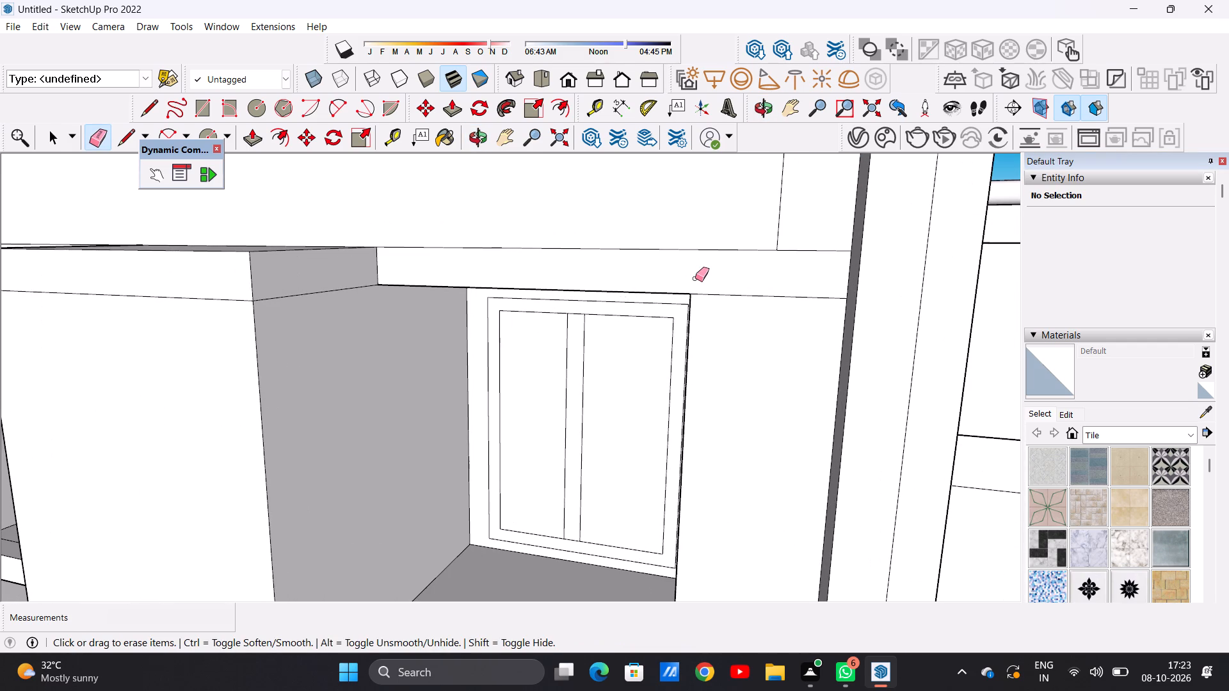
# Push/Pull the beam band above the top window on the lower wing's side flush with the central pier's face, finishing with about 2' 10 5/8".
pyautogui.press('space')
pyautogui.press('p')
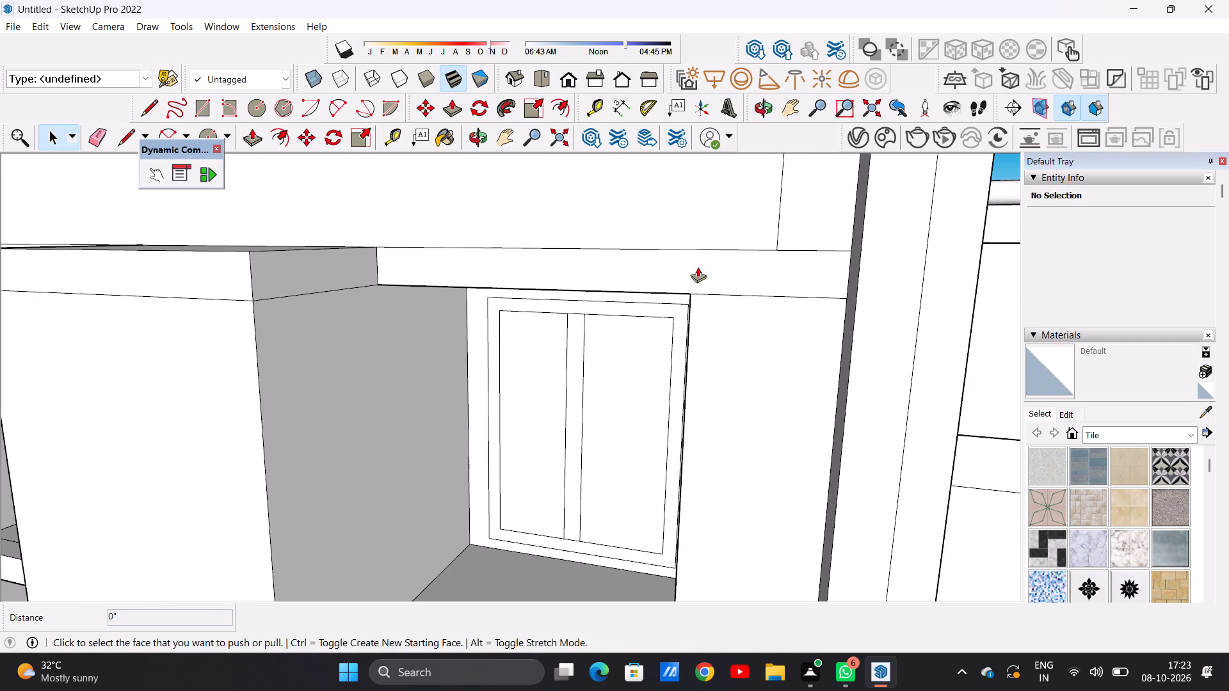
pyautogui.click(702, 266)
pyautogui.scroll(-4, 609, 294)
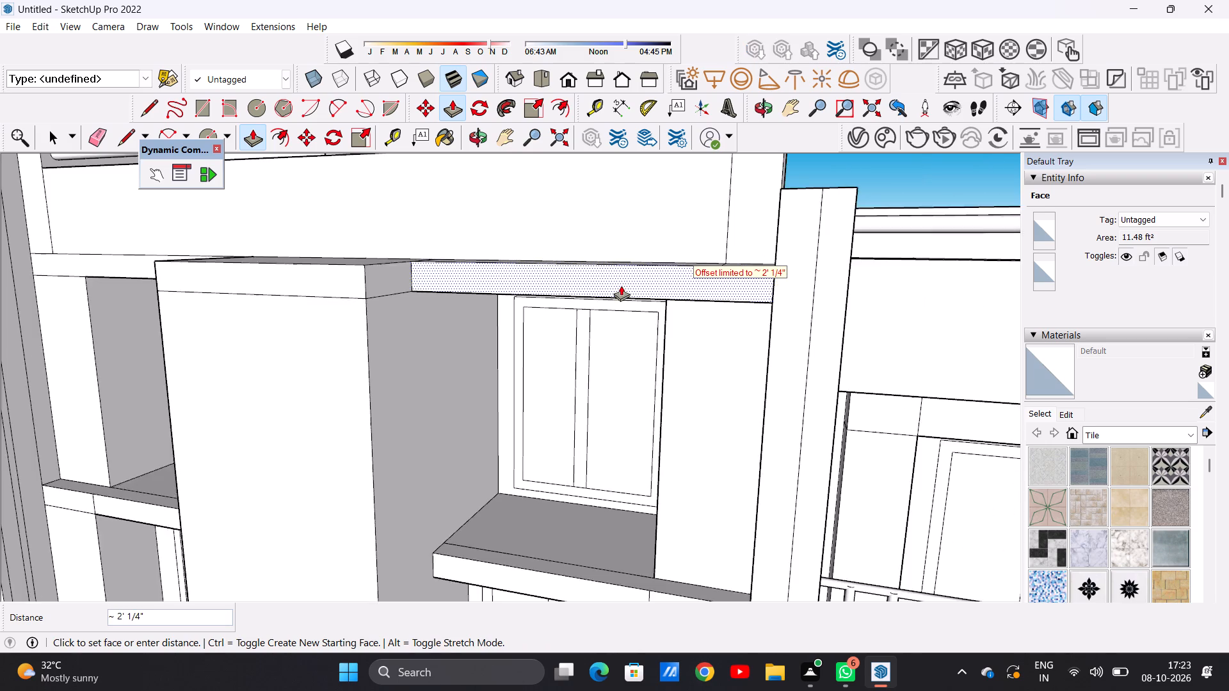
pyautogui.scroll(-8, 621, 285)
pyautogui.scroll(7, 521, 267)
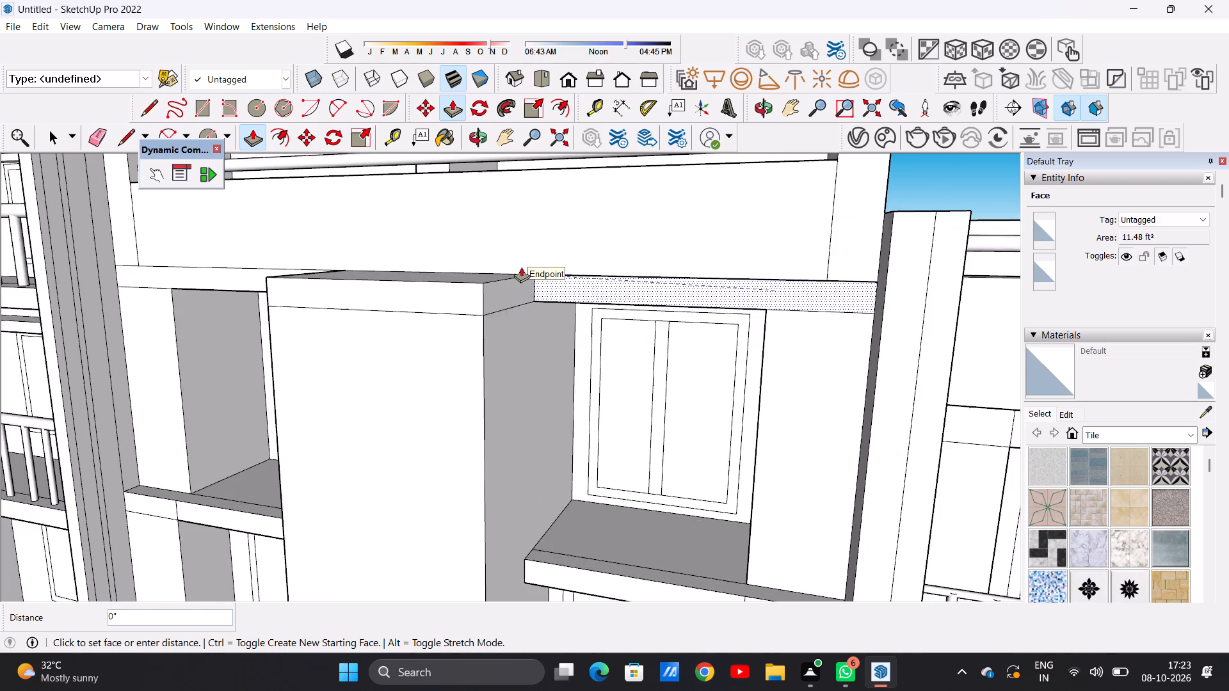
pyautogui.click(521, 287)
pyautogui.click(531, 287)
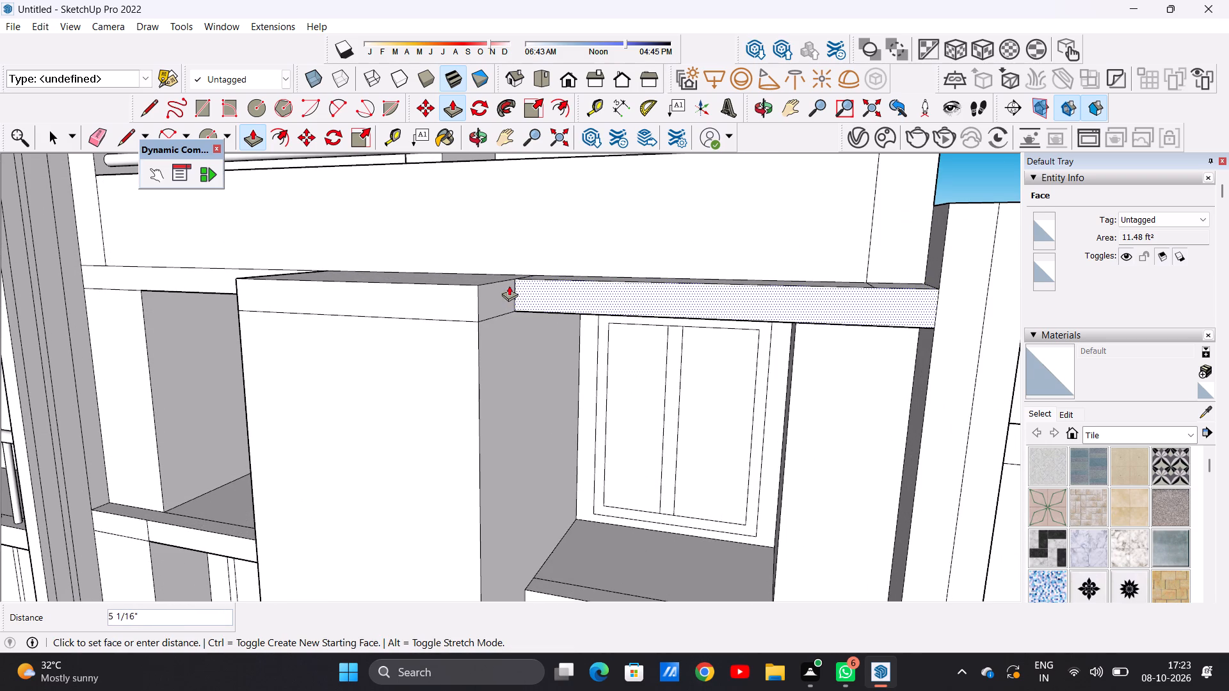
pyautogui.click(478, 284)
pyautogui.scroll(-8, 563, 326)
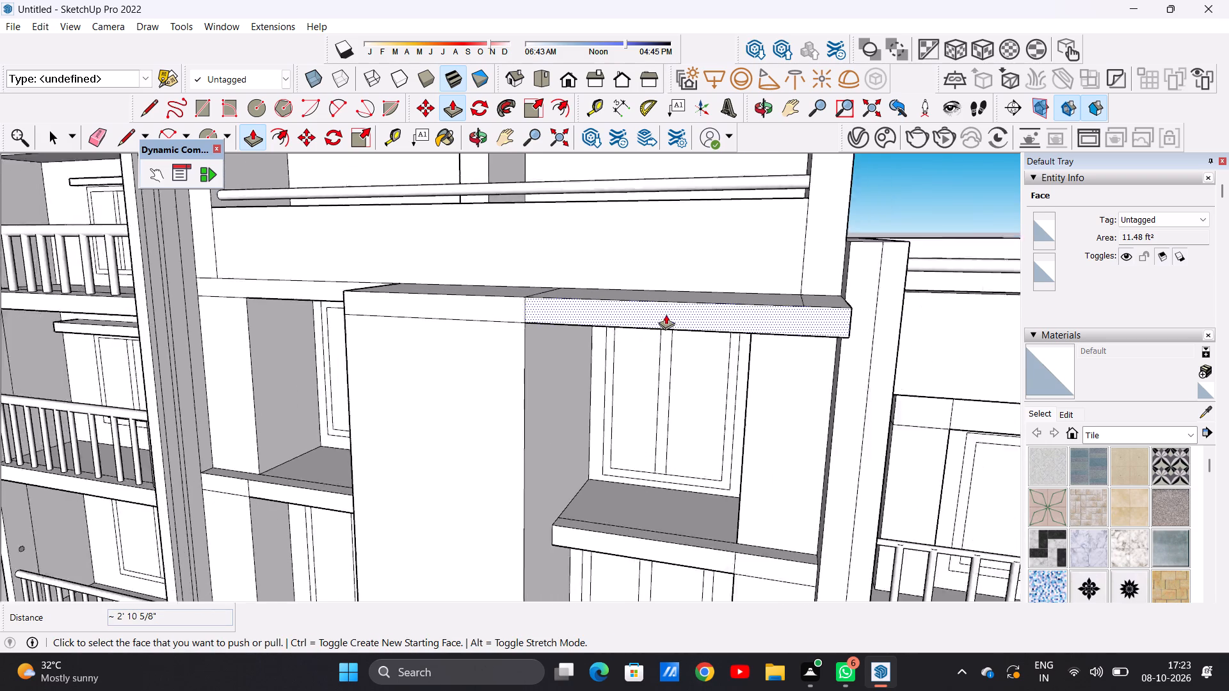
pyautogui.scroll(-5, 666, 314)
# Pull the matching band on the taller wing's side outward in stages, flush with the central pier's face, with a last pull of about 1' 5 3/8".
pyautogui.moveTo(383, 325); pyautogui.dragTo(609, 335, button='middle')
pyautogui.scroll(6, 536, 286)
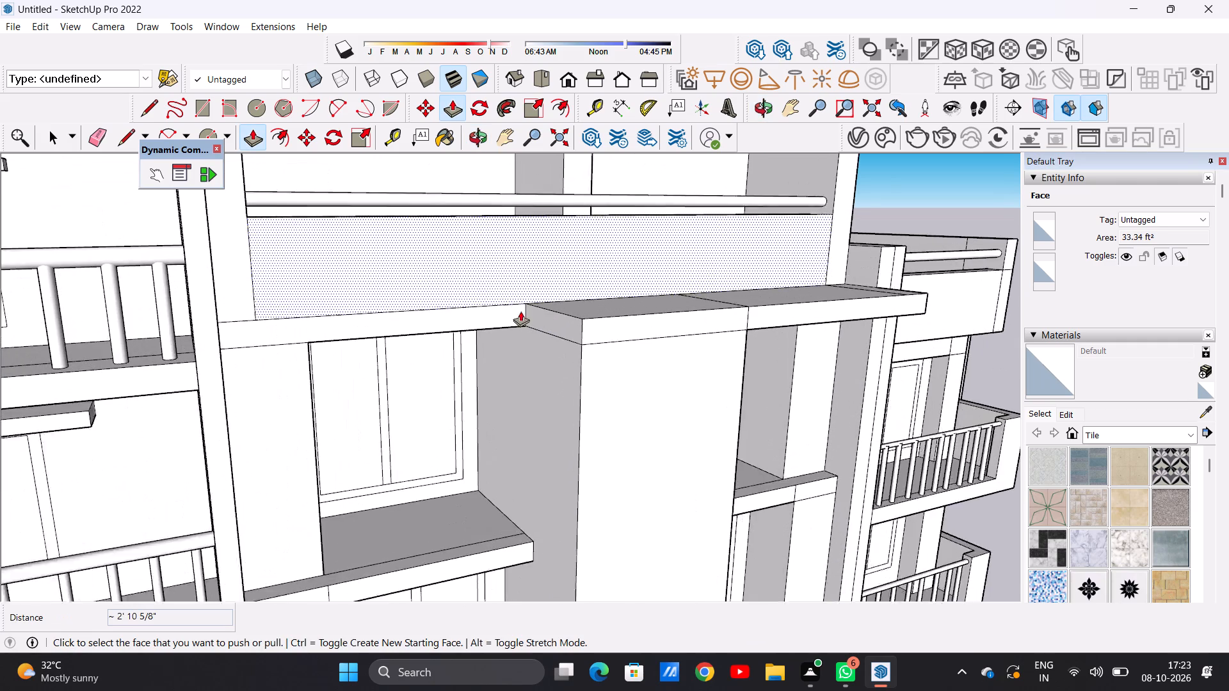
pyautogui.scroll(2, 520, 311)
pyautogui.click(511, 310)
pyautogui.click(586, 319)
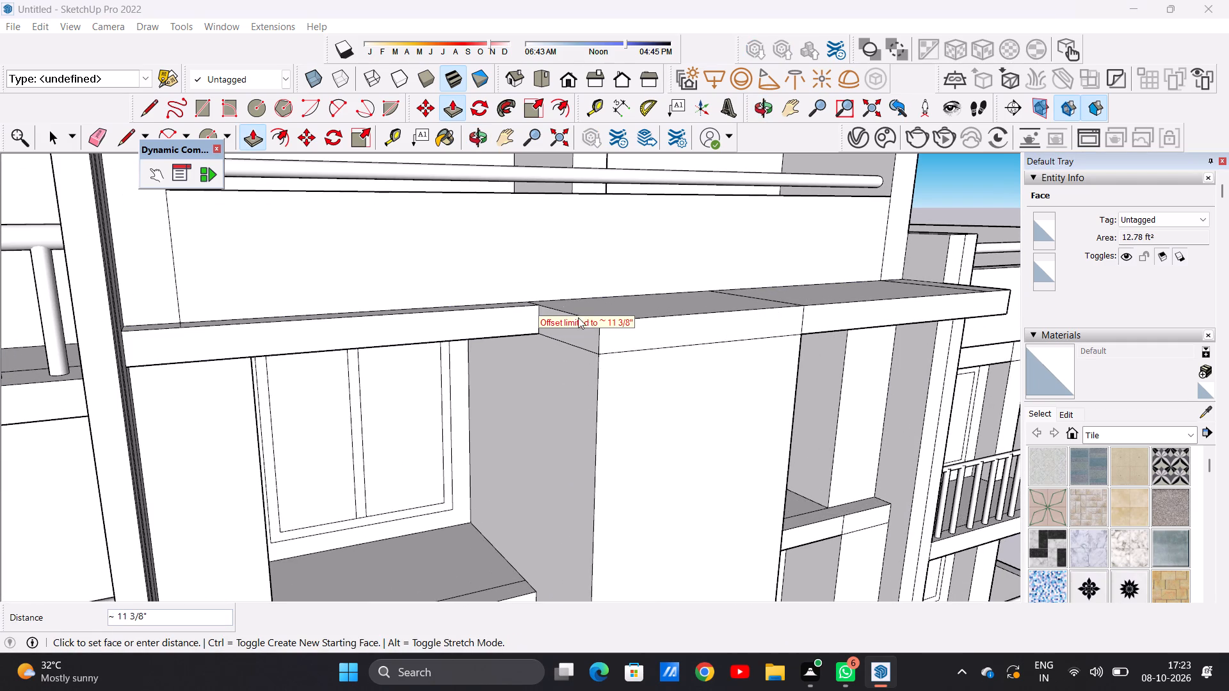
pyautogui.click(551, 328)
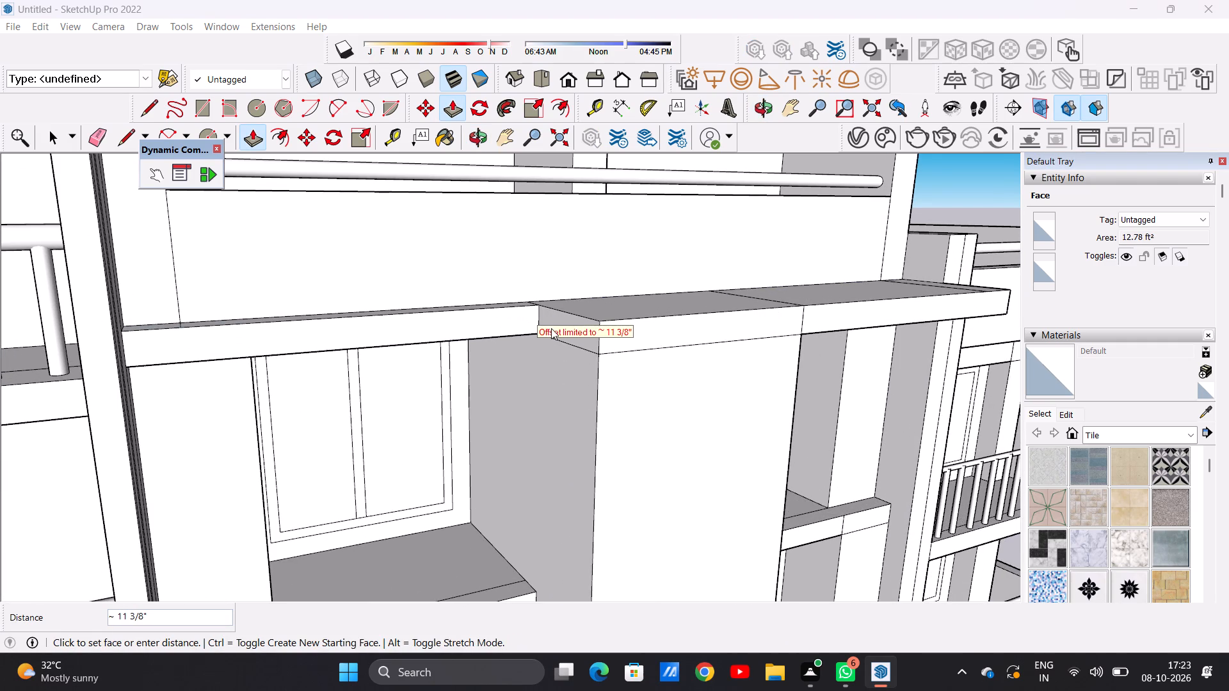
pyautogui.click(521, 311)
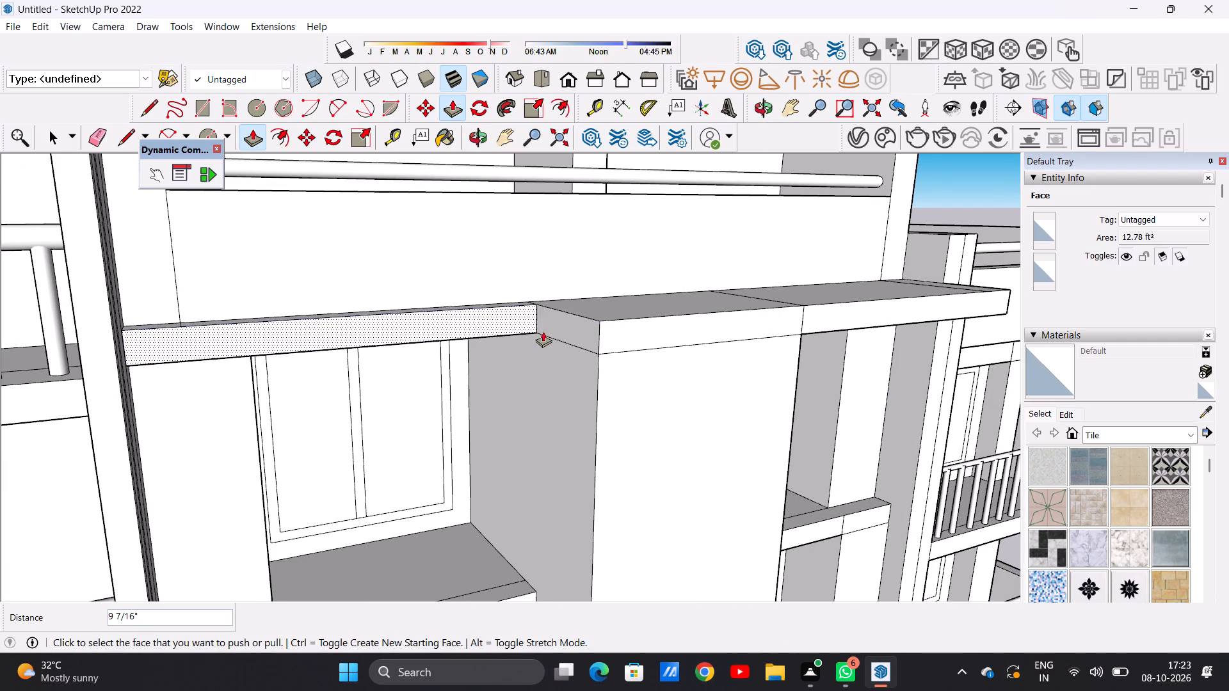
pyautogui.click(534, 327)
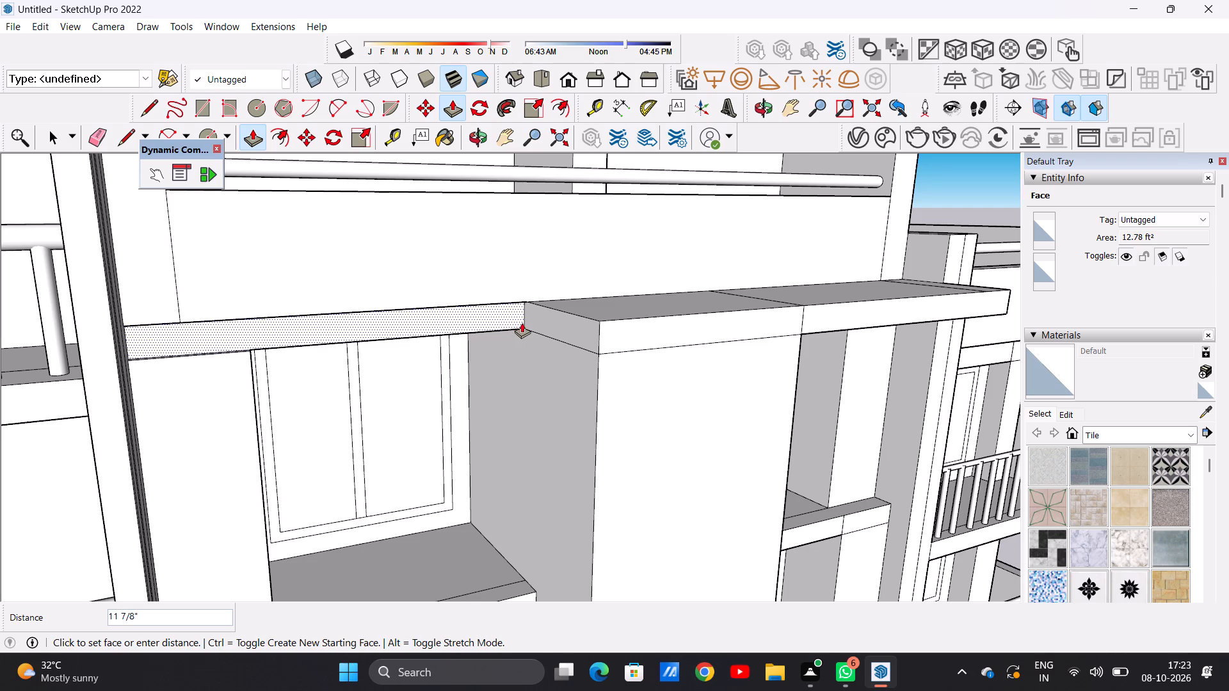
pyautogui.press('space')
pyautogui.press('p')
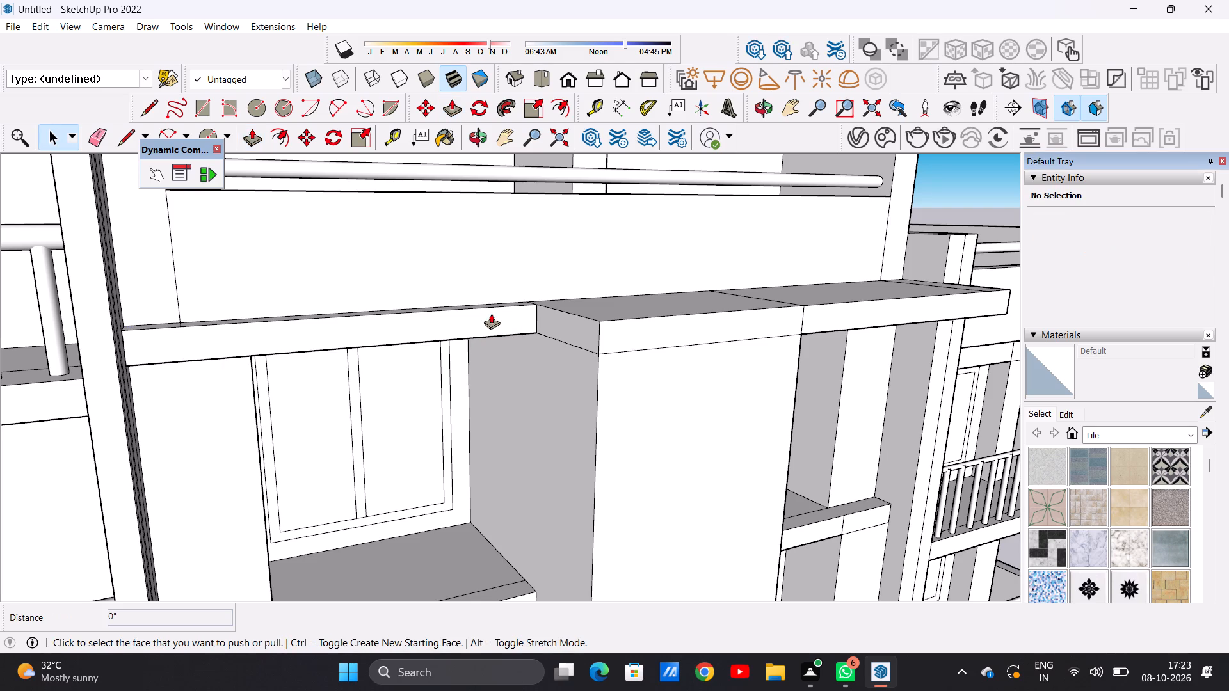
pyautogui.click(491, 315)
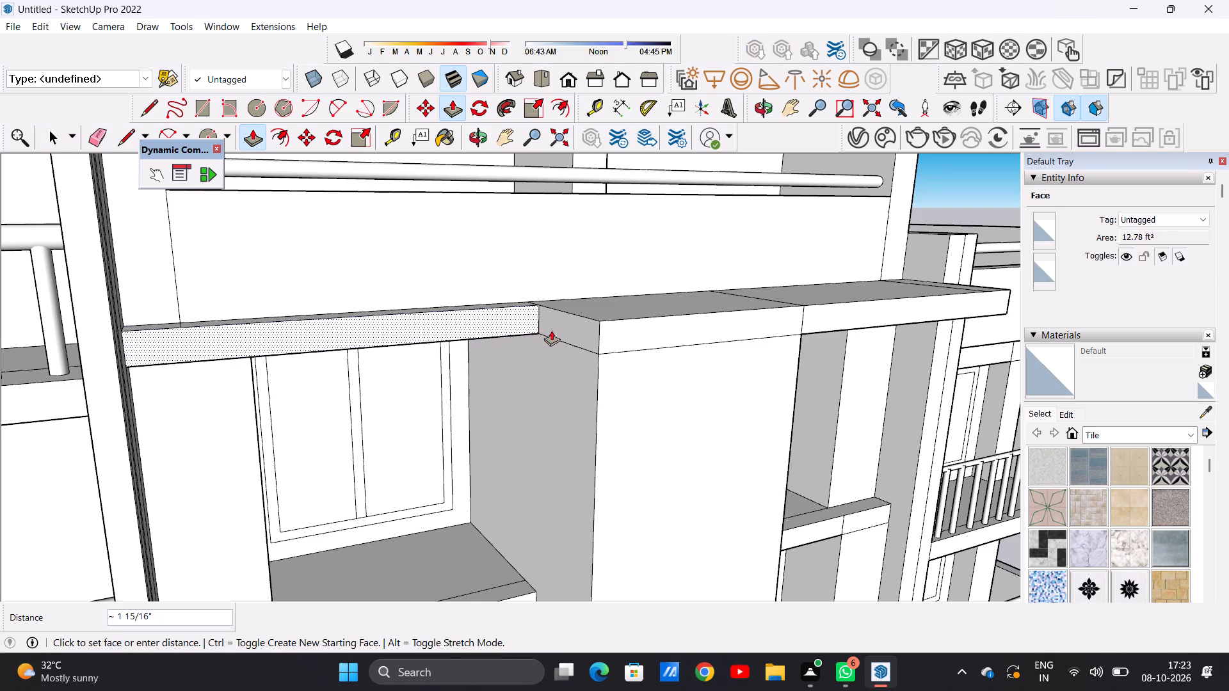
pyautogui.click(586, 338)
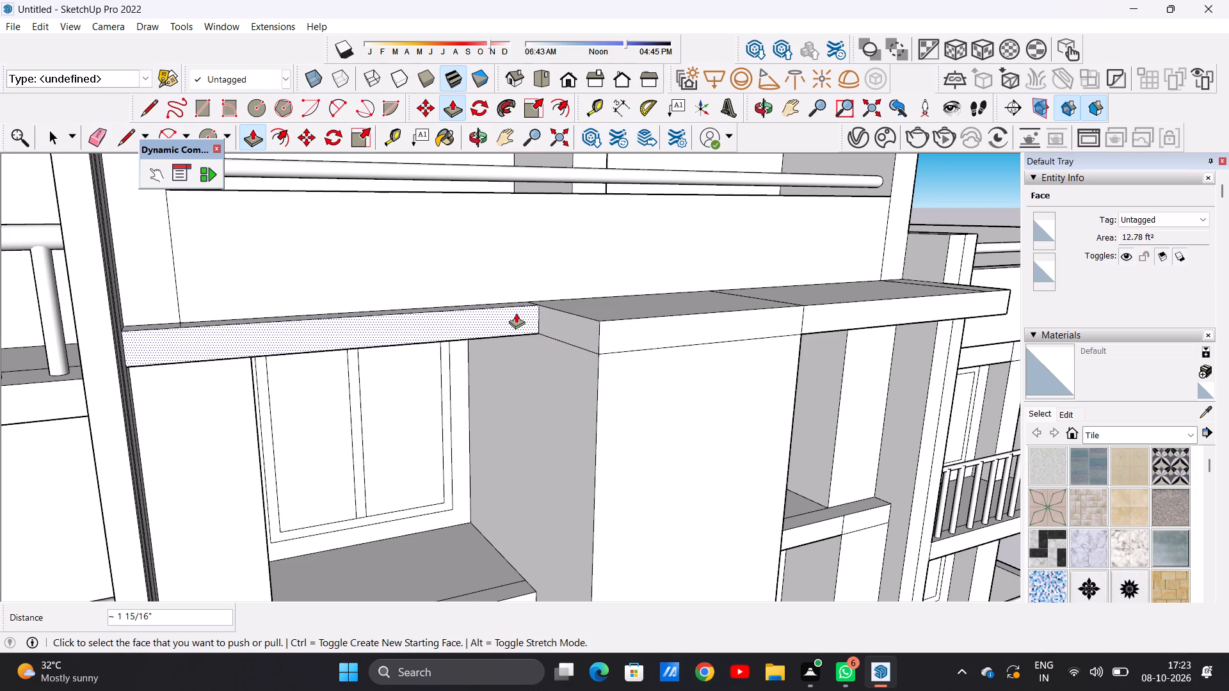
pyautogui.click(516, 313)
pyautogui.click(576, 332)
pyautogui.click(562, 324)
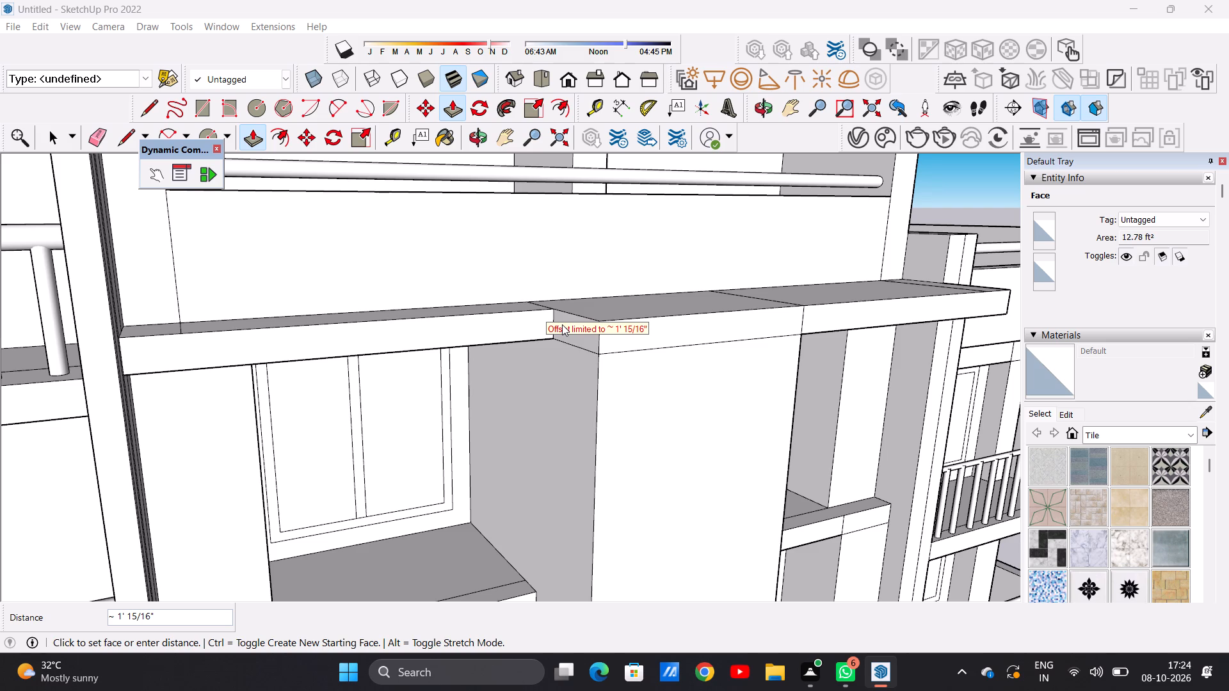
pyautogui.click(590, 355)
pyautogui.click(534, 327)
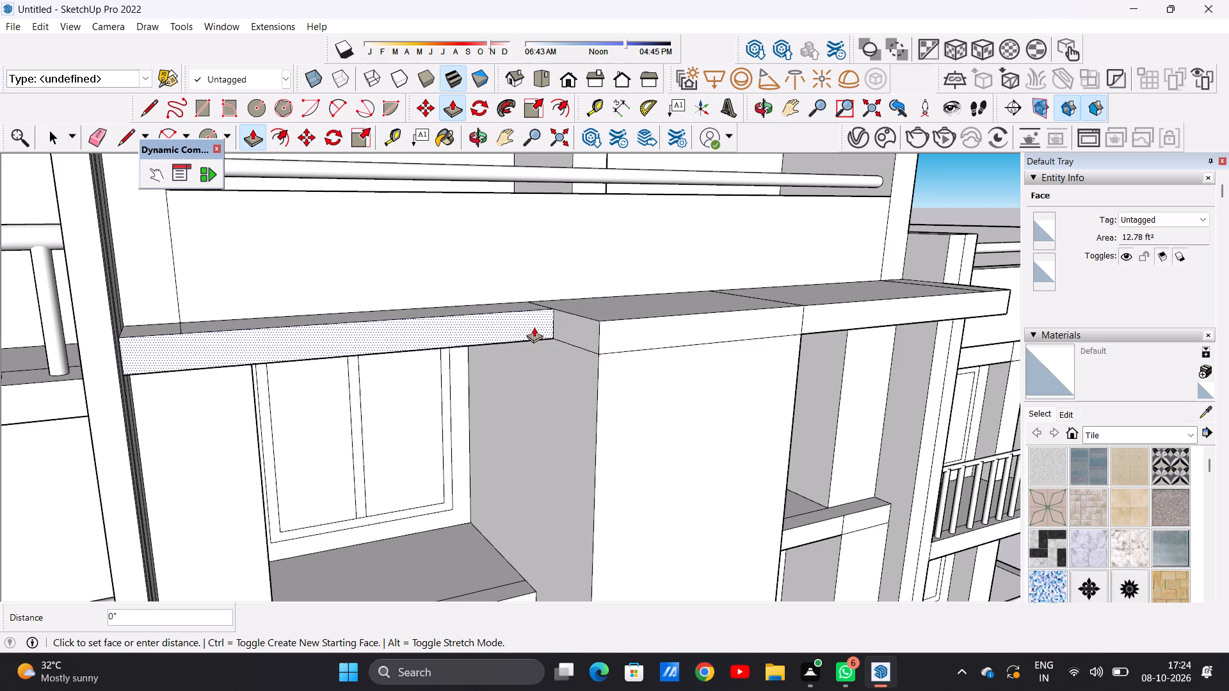
pyautogui.click(599, 360)
pyautogui.click(538, 315)
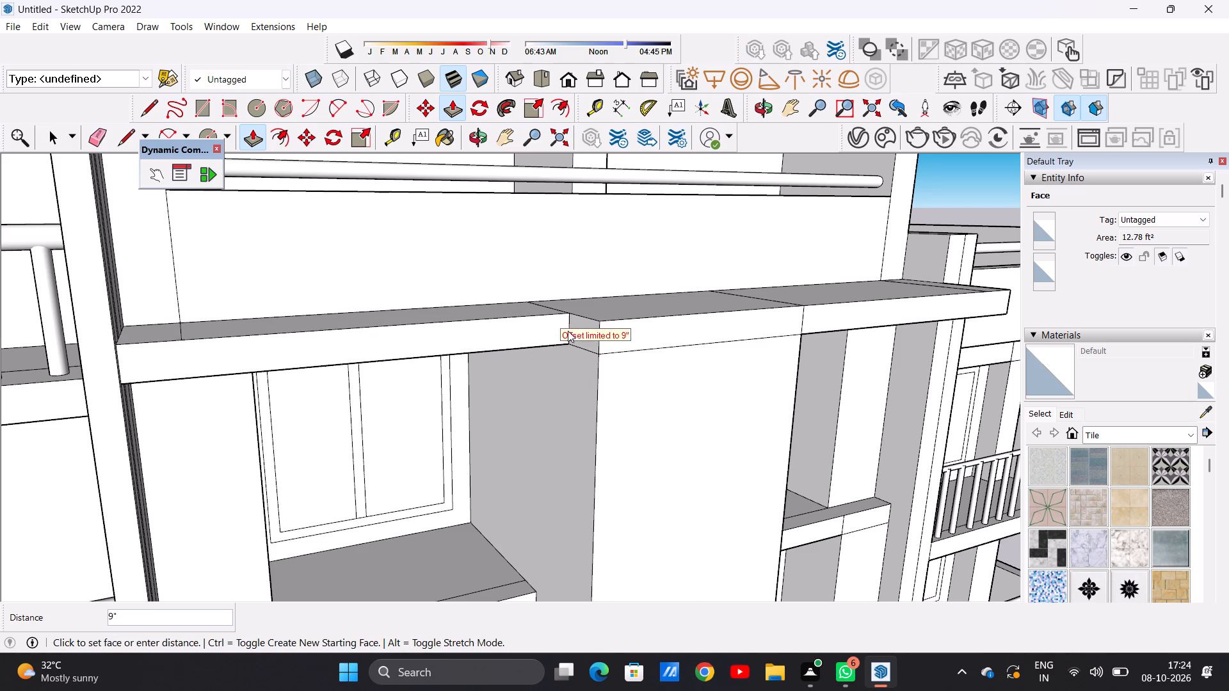
pyautogui.click(590, 342)
pyautogui.click(549, 323)
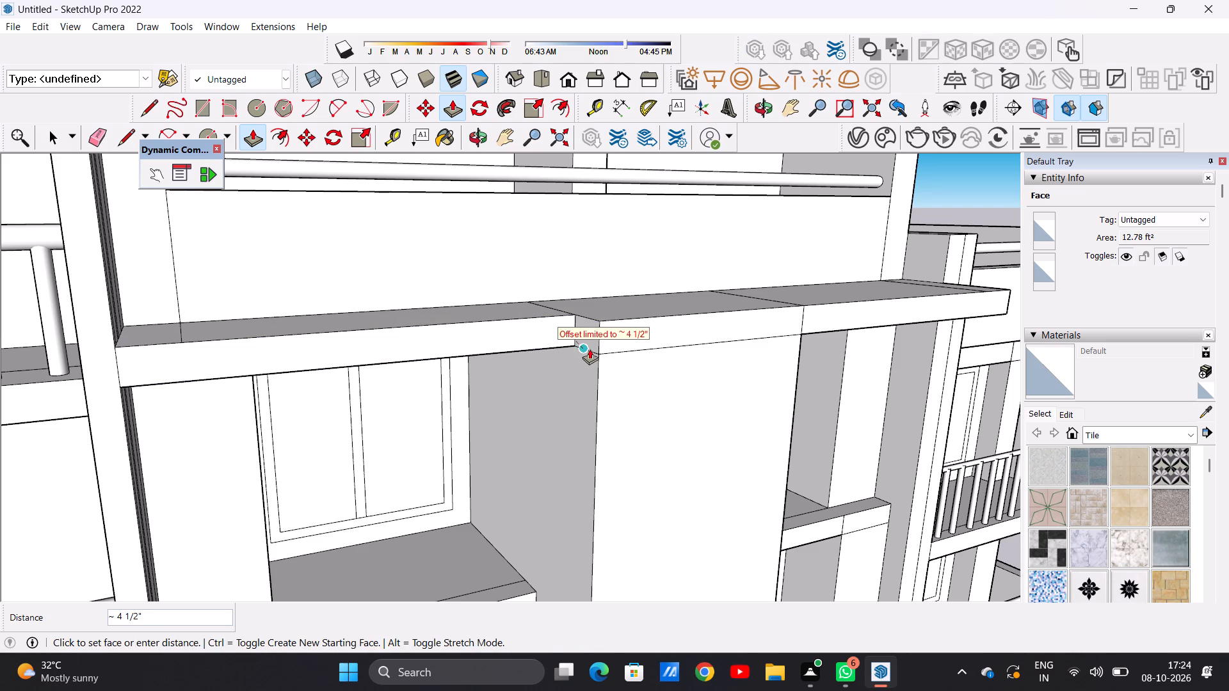
pyautogui.click(591, 349)
pyautogui.click(553, 327)
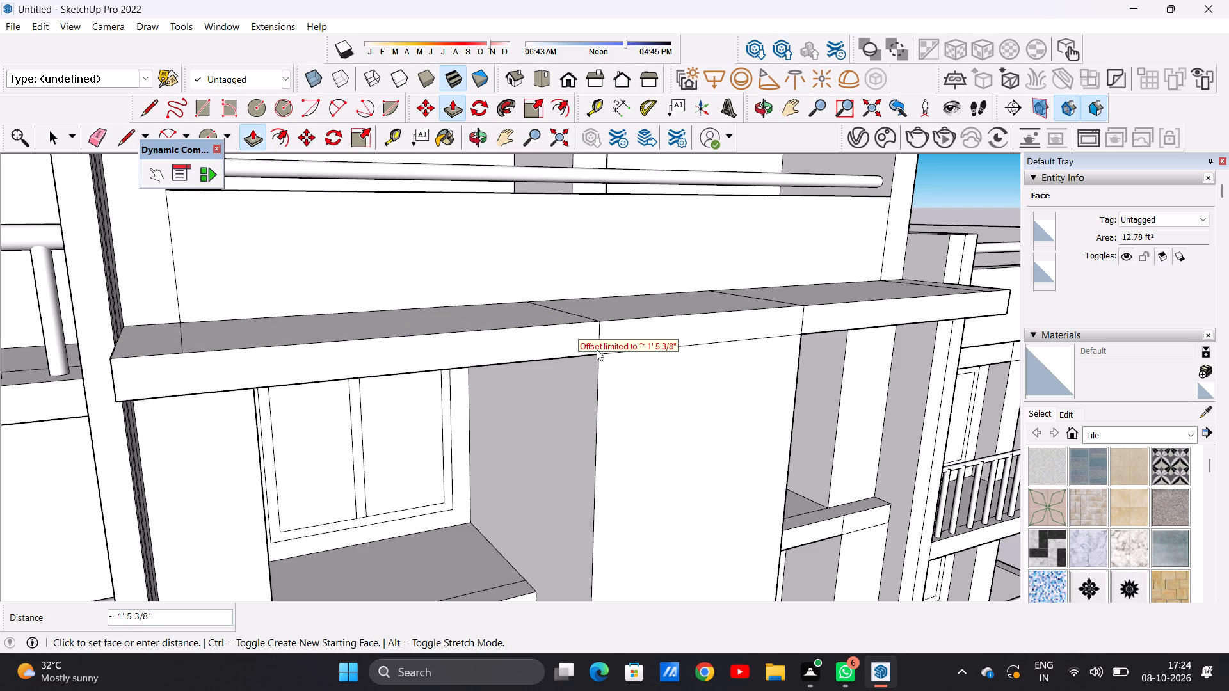
pyautogui.click(606, 353)
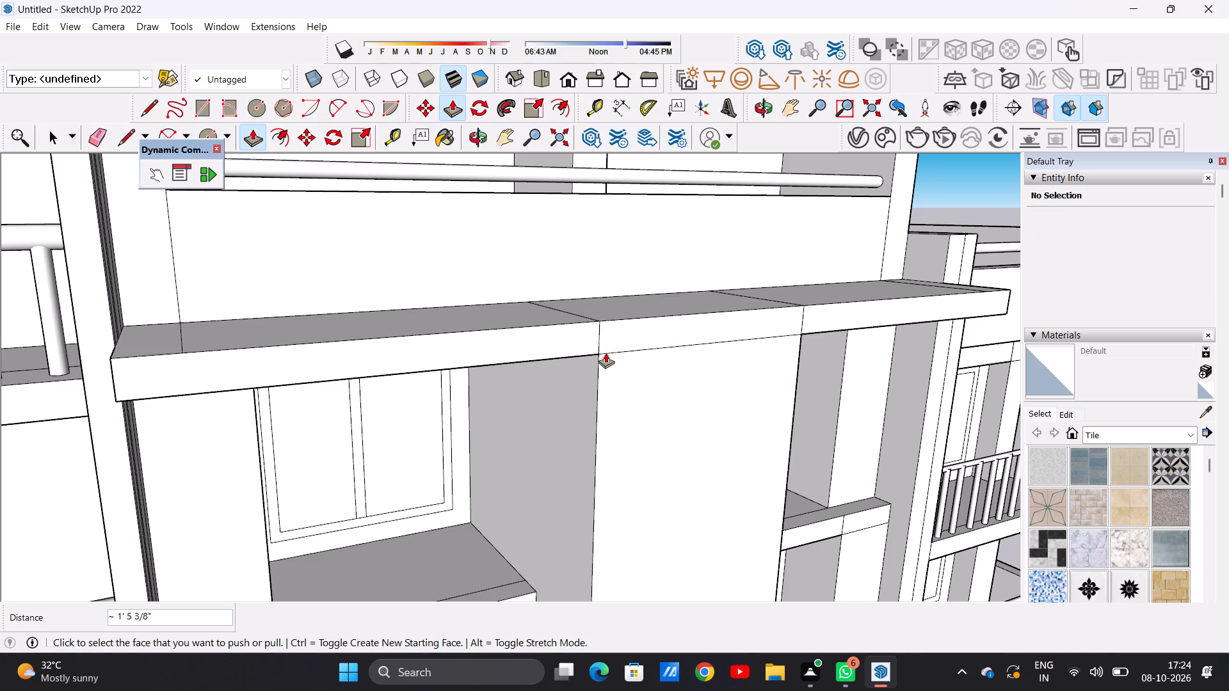
pyautogui.press('space')
# Erase the two short vertical edges on the extended beam's front face, above both sides of the central pier.
pyautogui.scroll(-20, 480, 361)
pyautogui.scroll(-2, 480, 361)
pyautogui.moveTo(509, 393); pyautogui.dragTo(392, 371, button='middle')
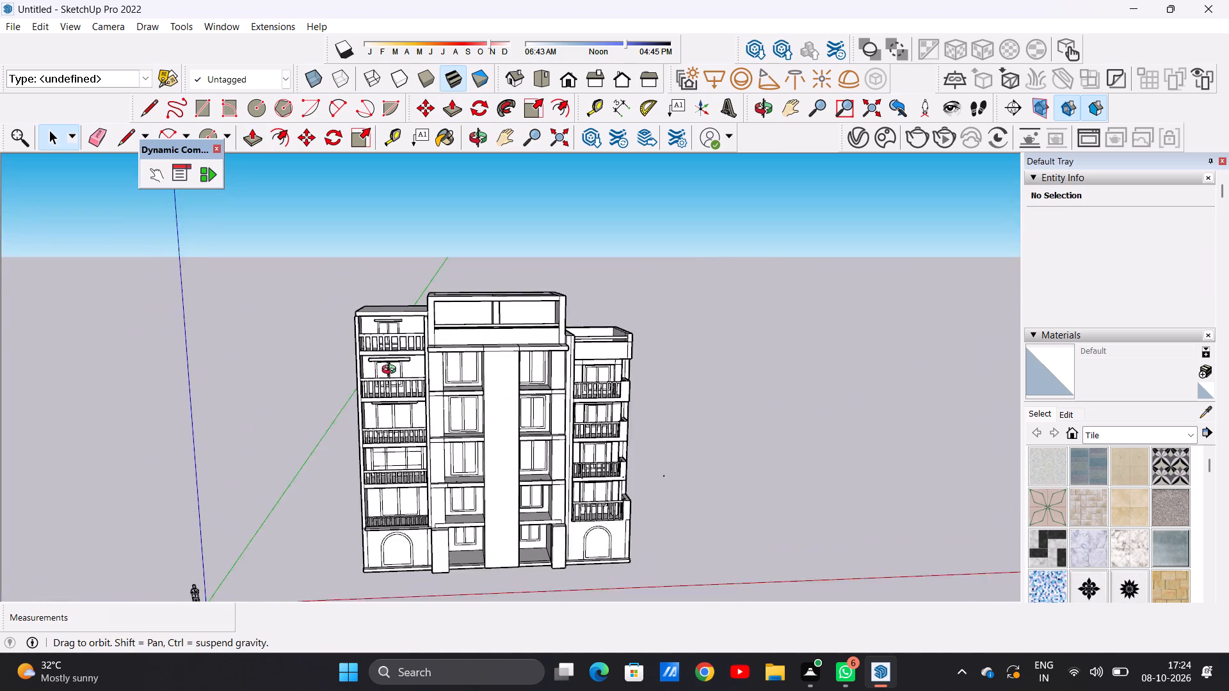
pyautogui.moveTo(392, 371); pyautogui.dragTo(383, 347, button='middle')
pyautogui.scroll(-2, 383, 348)
pyautogui.scroll(11, 488, 357)
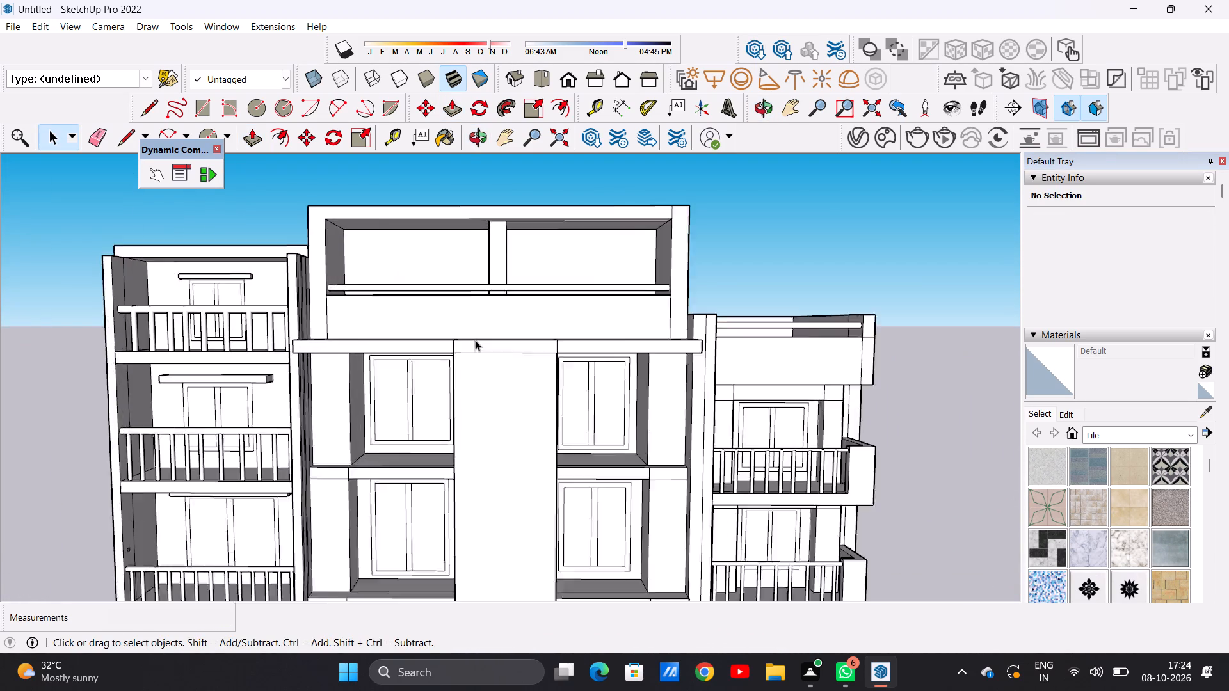
pyautogui.scroll(6, 475, 340)
pyautogui.scroll(-1, 476, 386)
pyautogui.scroll(8, 474, 381)
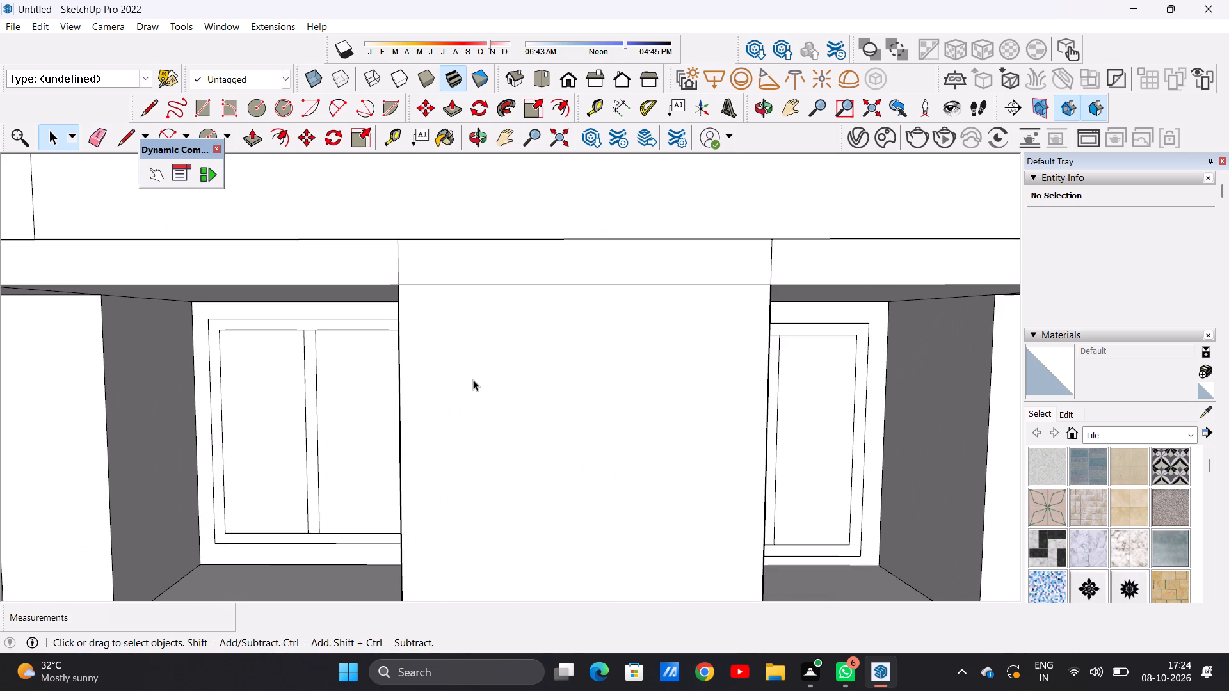
pyautogui.press('e')
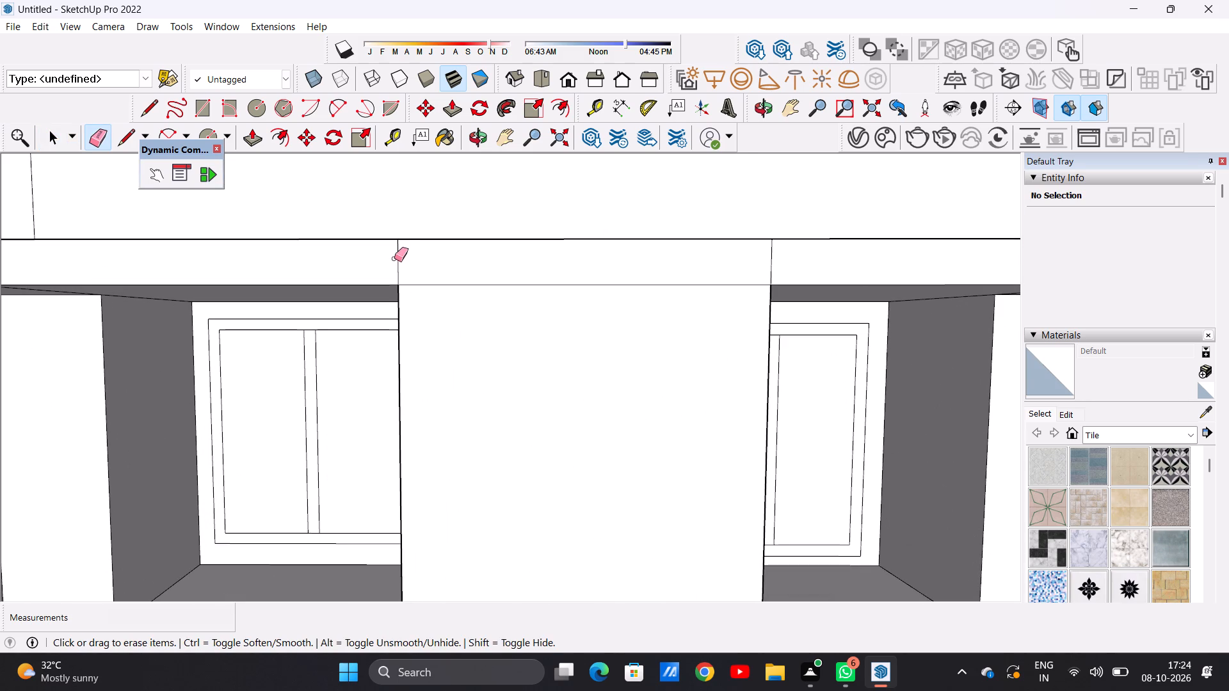
pyautogui.click(394, 259)
pyautogui.moveTo(780, 262); pyautogui.dragTo(748, 266)
pyautogui.press('space')
# Erase the crosswise edge on the extended beam's top surface at the taller wing's end.
pyautogui.scroll(-11, 652, 411)
pyautogui.moveTo(664, 365); pyautogui.dragTo(639, 472, button='middle')
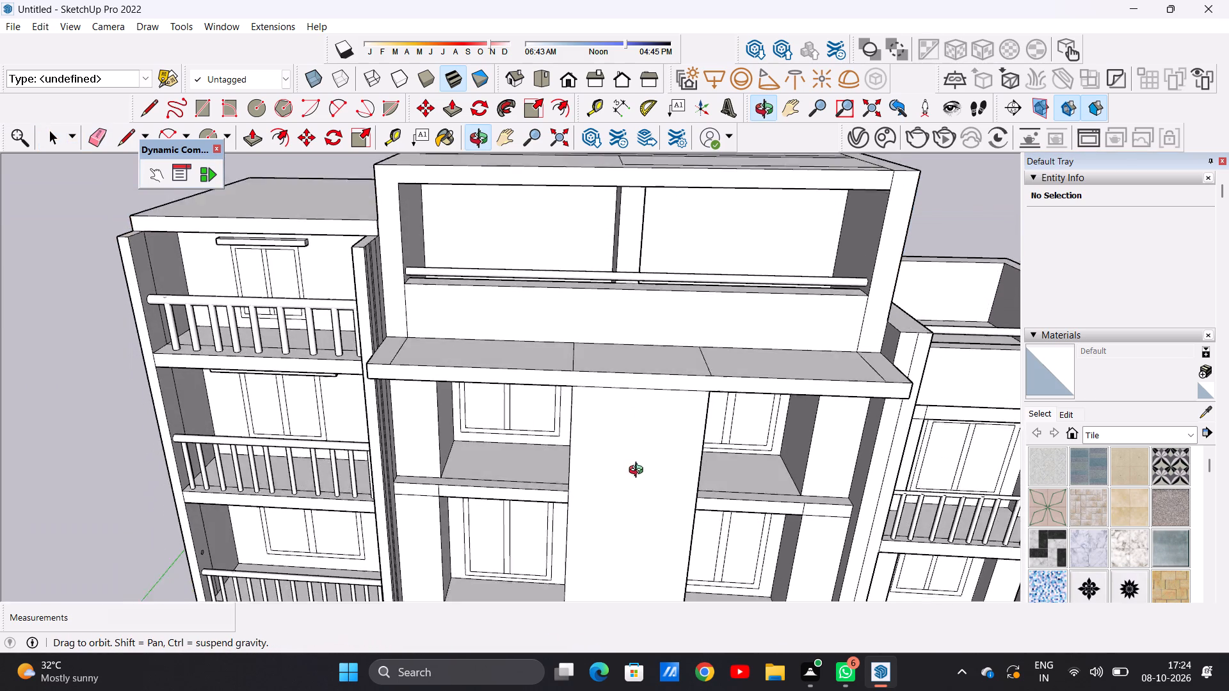
pyautogui.moveTo(639, 472); pyautogui.dragTo(645, 513, button='middle')
pyautogui.scroll(4, 618, 348)
pyautogui.press('space')
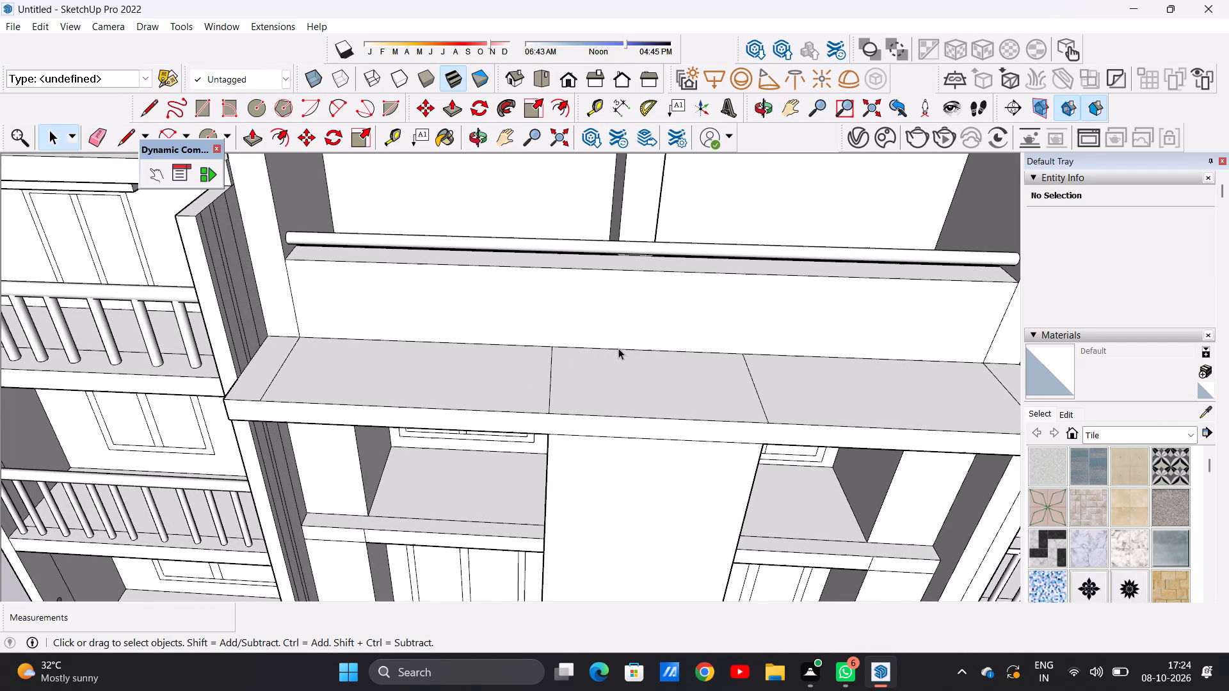
pyautogui.write('e')
pyautogui.click(275, 362)
pyautogui.moveTo(311, 372); pyautogui.dragTo(251, 372)
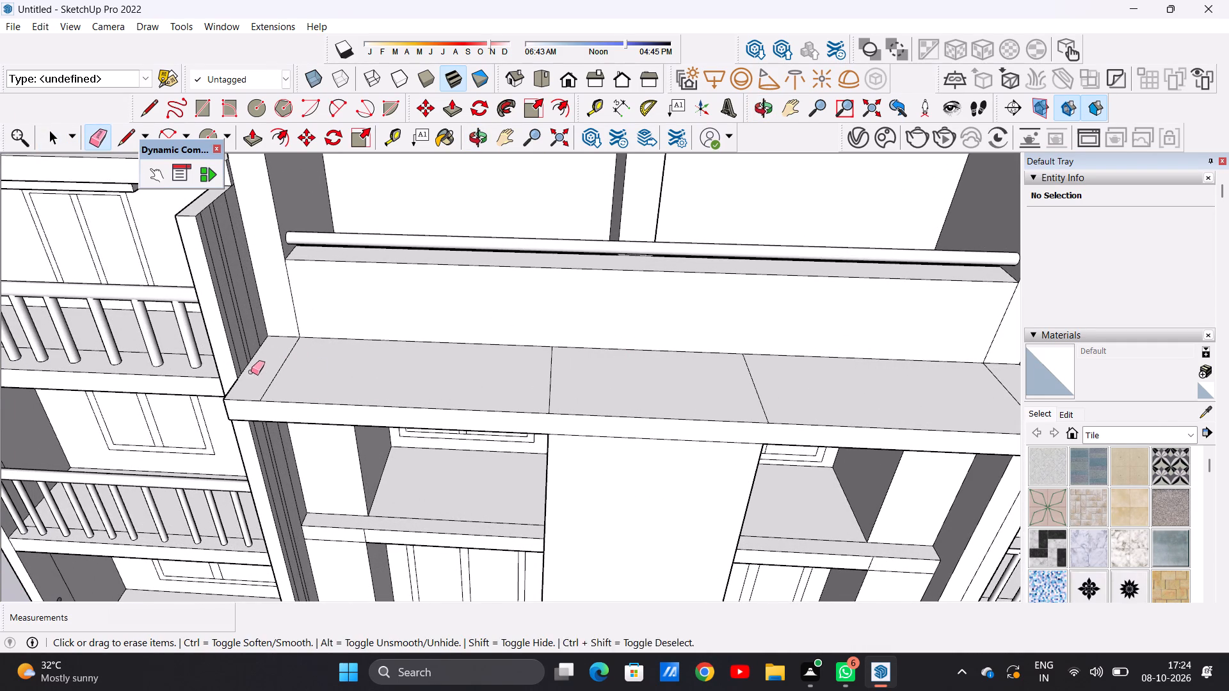
pyautogui.moveTo(251, 372); pyautogui.dragTo(249, 372)
# Erase the two crosswise edges on the beam's top surface above the central pier.
pyautogui.scroll(-3, 429, 383)
pyautogui.moveTo(458, 434); pyautogui.dragTo(432, 298, button='middle')
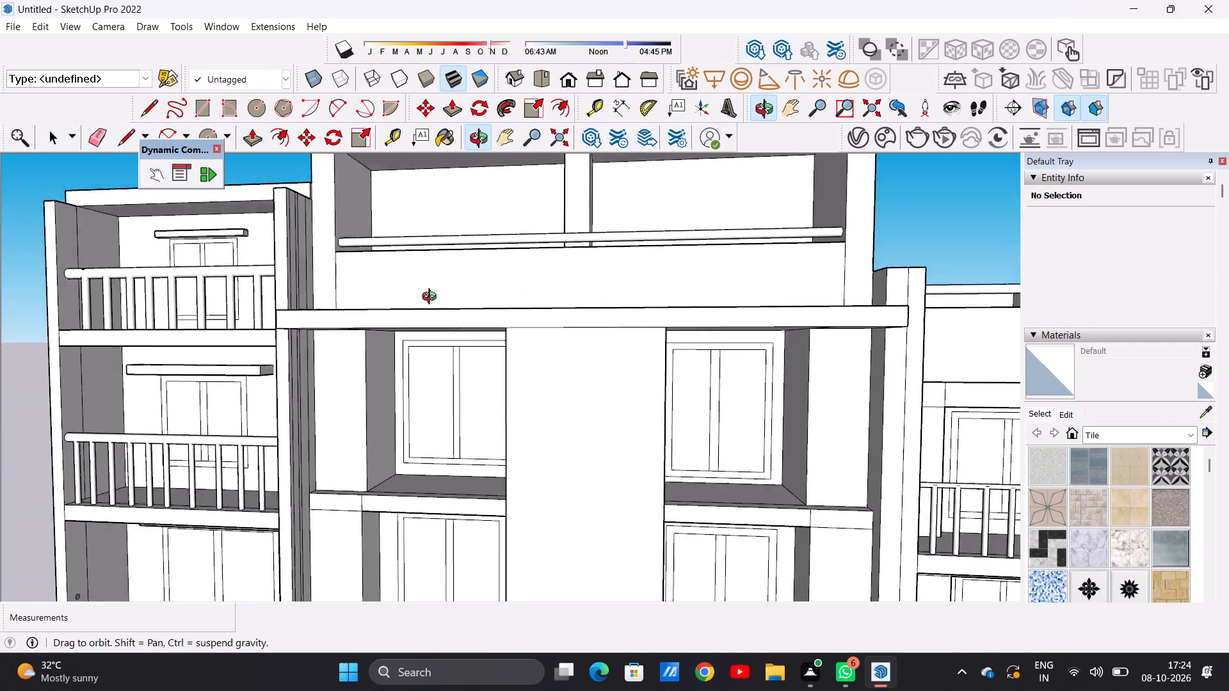
pyautogui.moveTo(432, 298); pyautogui.dragTo(497, 457, button='middle')
pyautogui.scroll(5, 680, 354)
pyautogui.moveTo(417, 411); pyautogui.dragTo(421, 413)
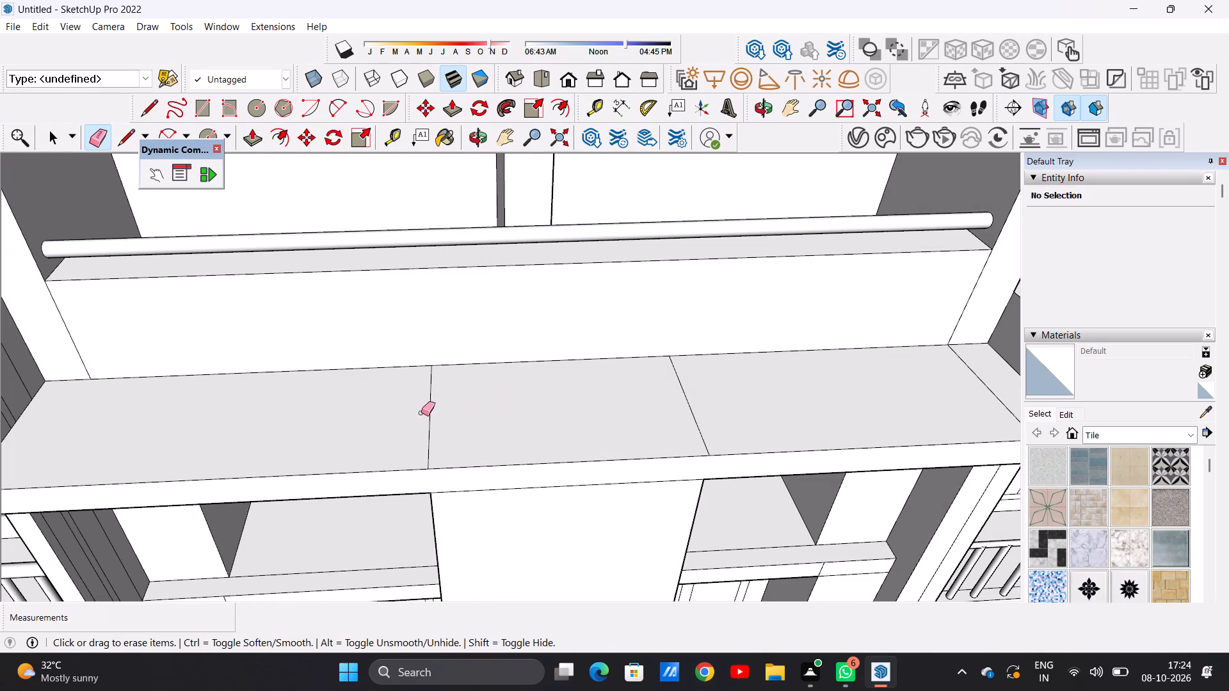
pyautogui.moveTo(421, 413); pyautogui.dragTo(433, 414)
pyautogui.moveTo(719, 391); pyautogui.dragTo(671, 394)
# Erase the remaining crosswise edge on the extended beam's top surface, at the end beside the lower wing.
pyautogui.scroll(-4, 652, 376)
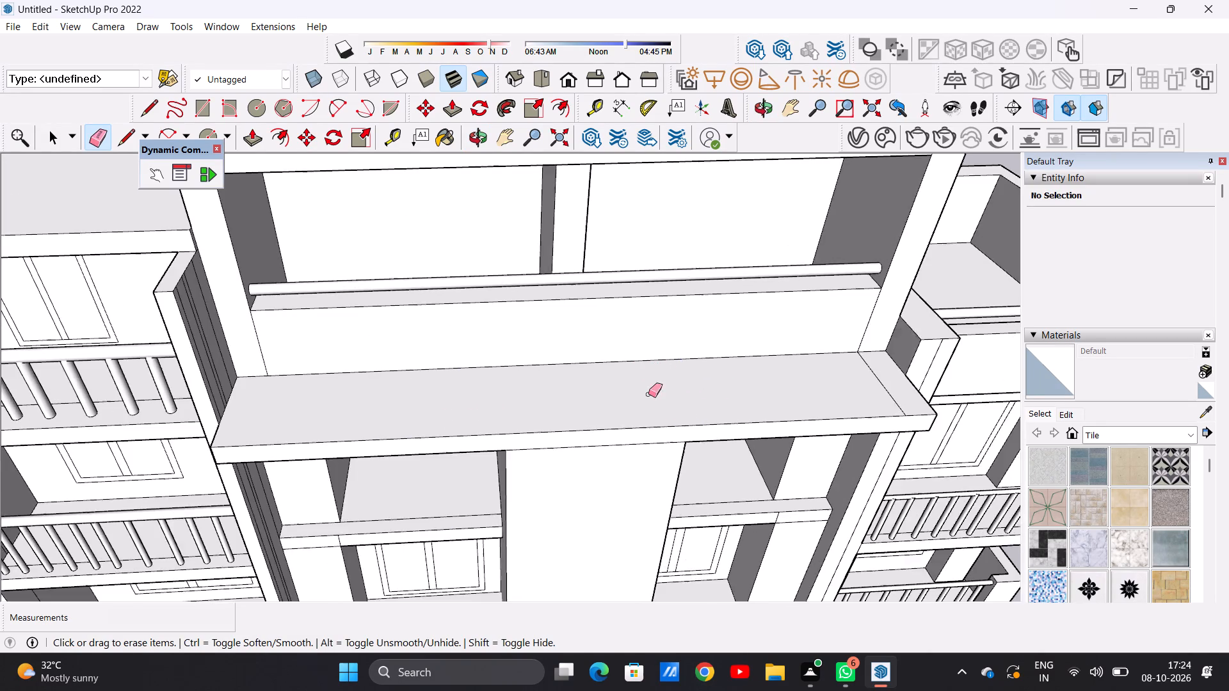
pyautogui.moveTo(640, 486); pyautogui.dragTo(588, 440, button='middle')
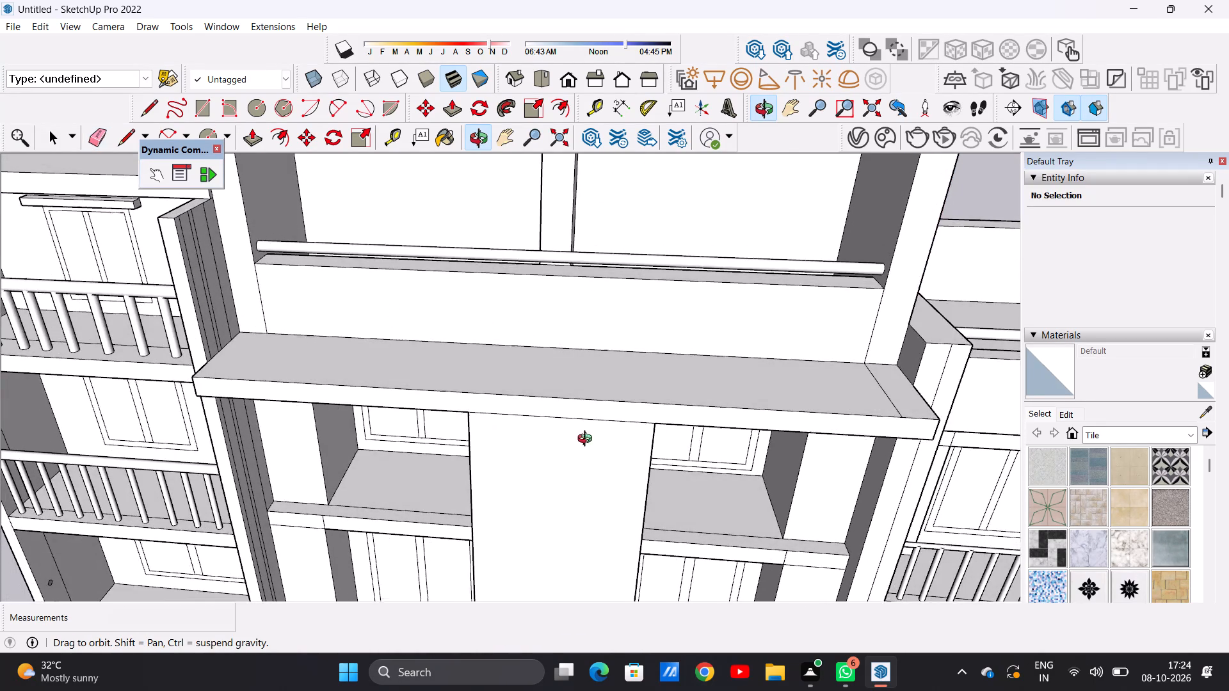
pyautogui.moveTo(588, 440); pyautogui.dragTo(588, 441, button='middle')
pyautogui.scroll(-7, 542, 349)
pyautogui.scroll(10, 745, 374)
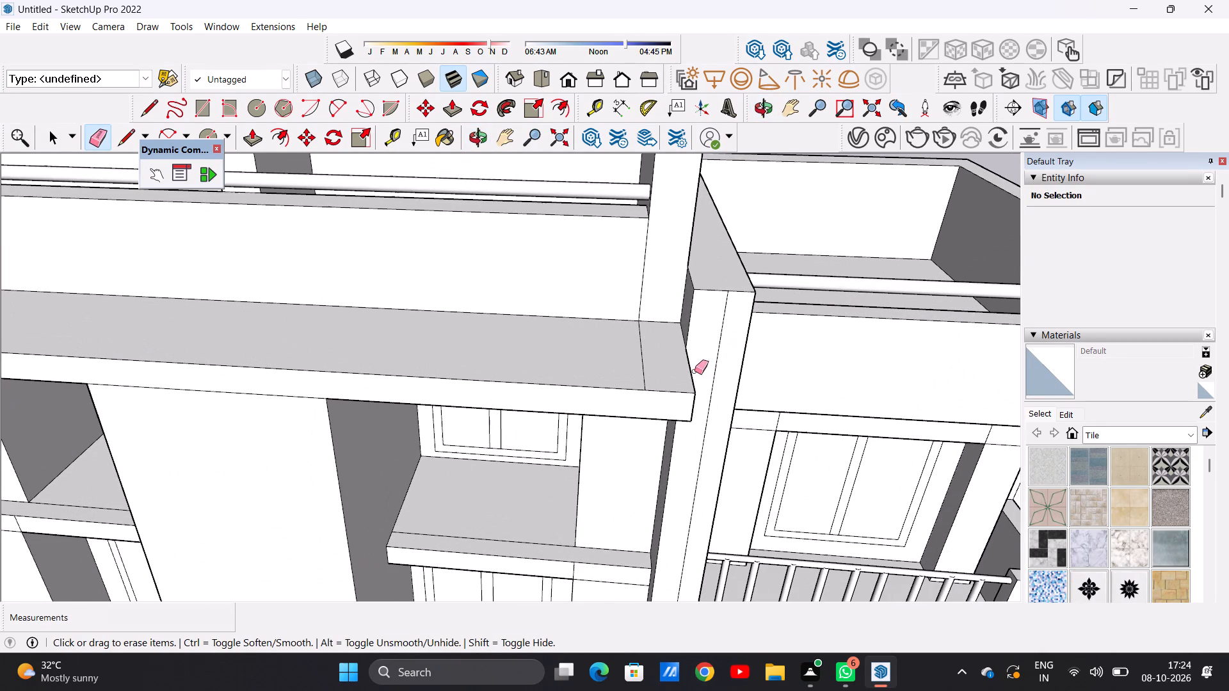
pyautogui.scroll(-11, 617, 363)
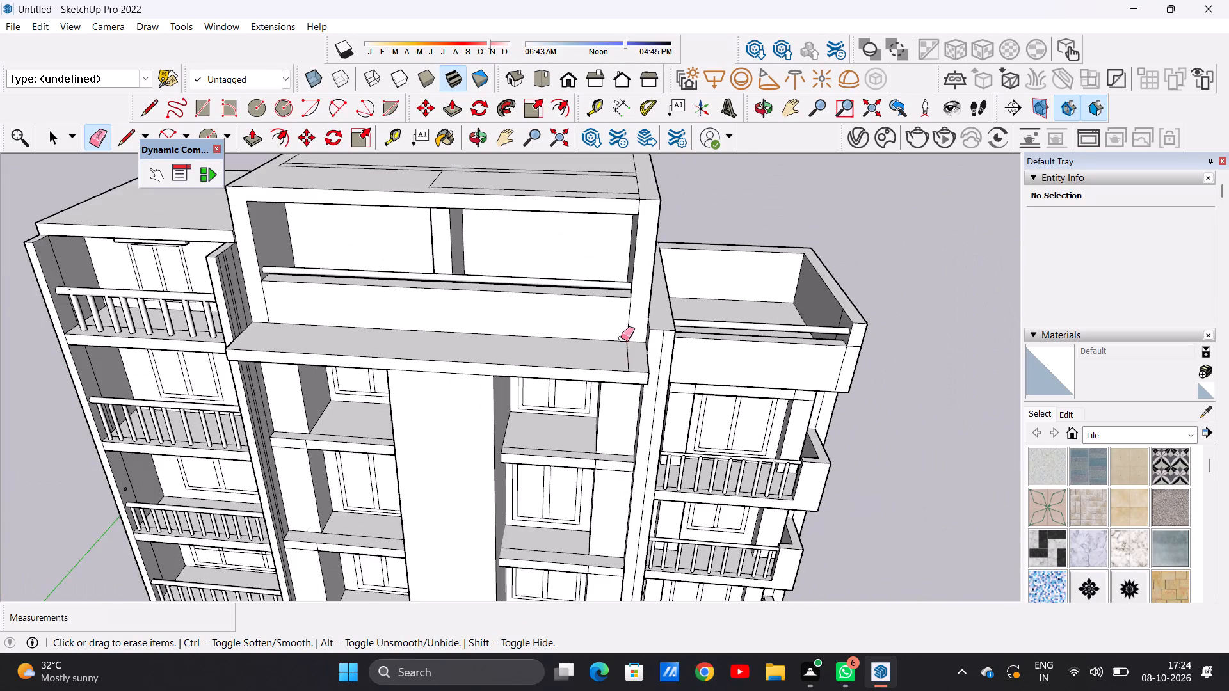
pyautogui.scroll(-3, 621, 338)
pyautogui.moveTo(623, 406); pyautogui.dragTo(632, 291, button='middle')
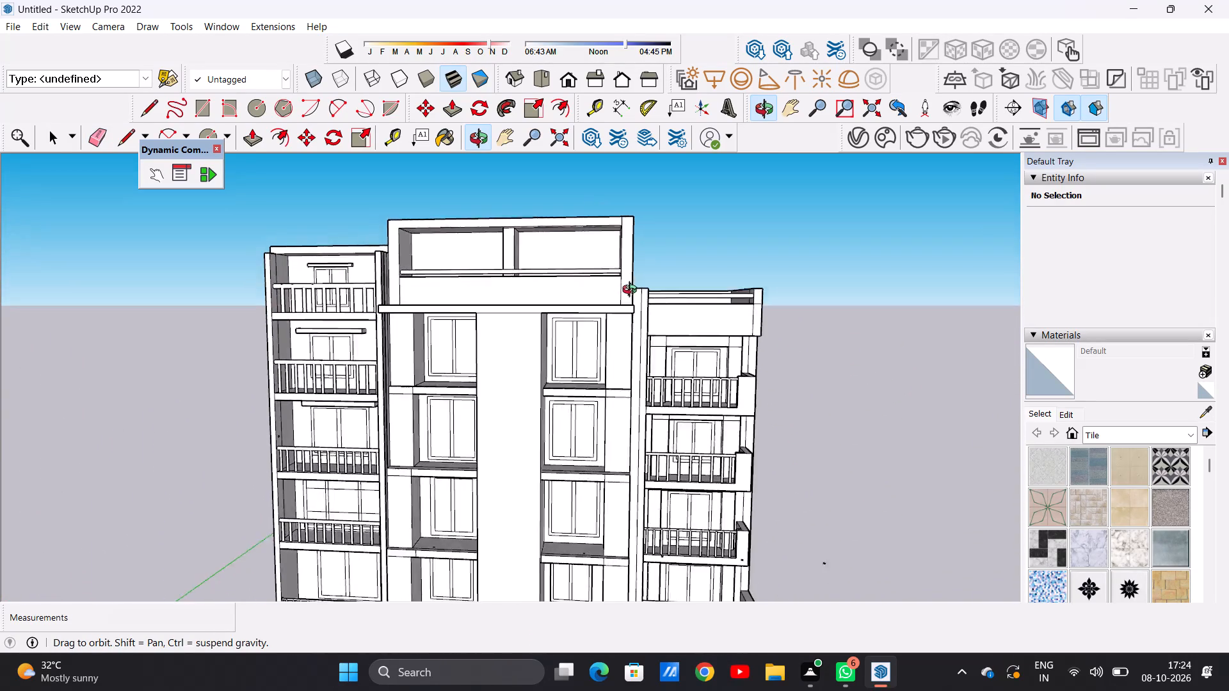
pyautogui.moveTo(632, 291); pyautogui.dragTo(640, 395, button='middle')
pyautogui.scroll(6, 644, 342)
pyautogui.scroll(-1, 632, 353)
pyautogui.scroll(4, 632, 353)
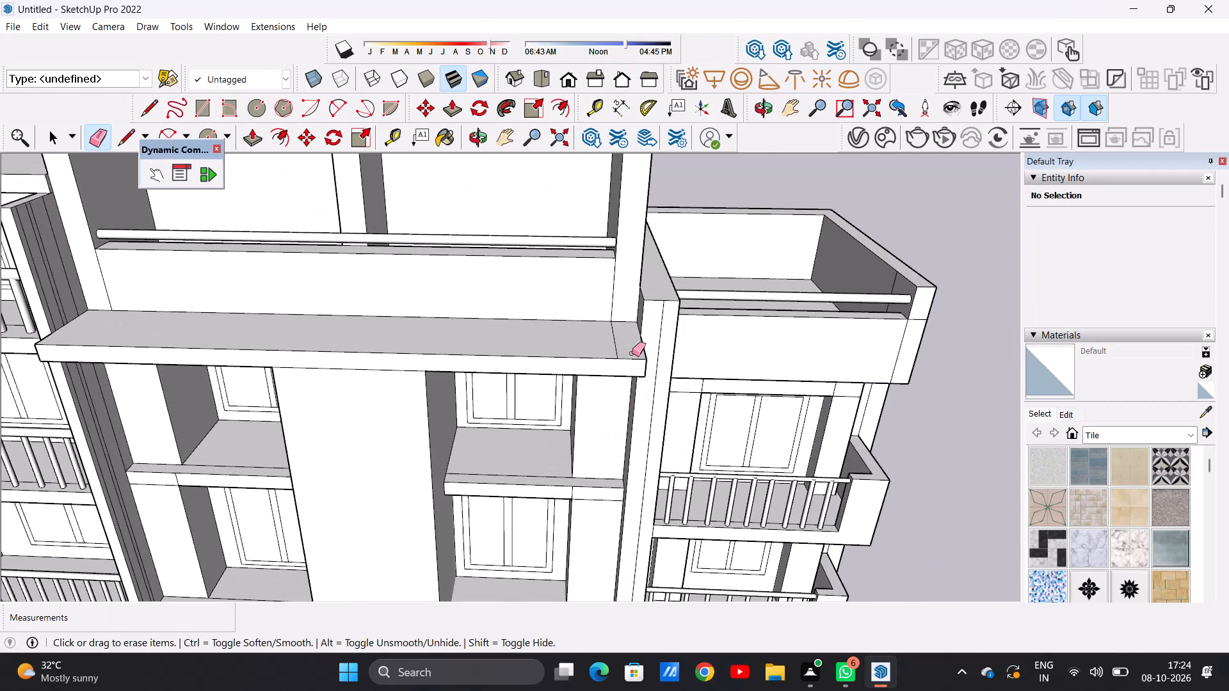
pyautogui.moveTo(620, 344); pyautogui.dragTo(600, 348)
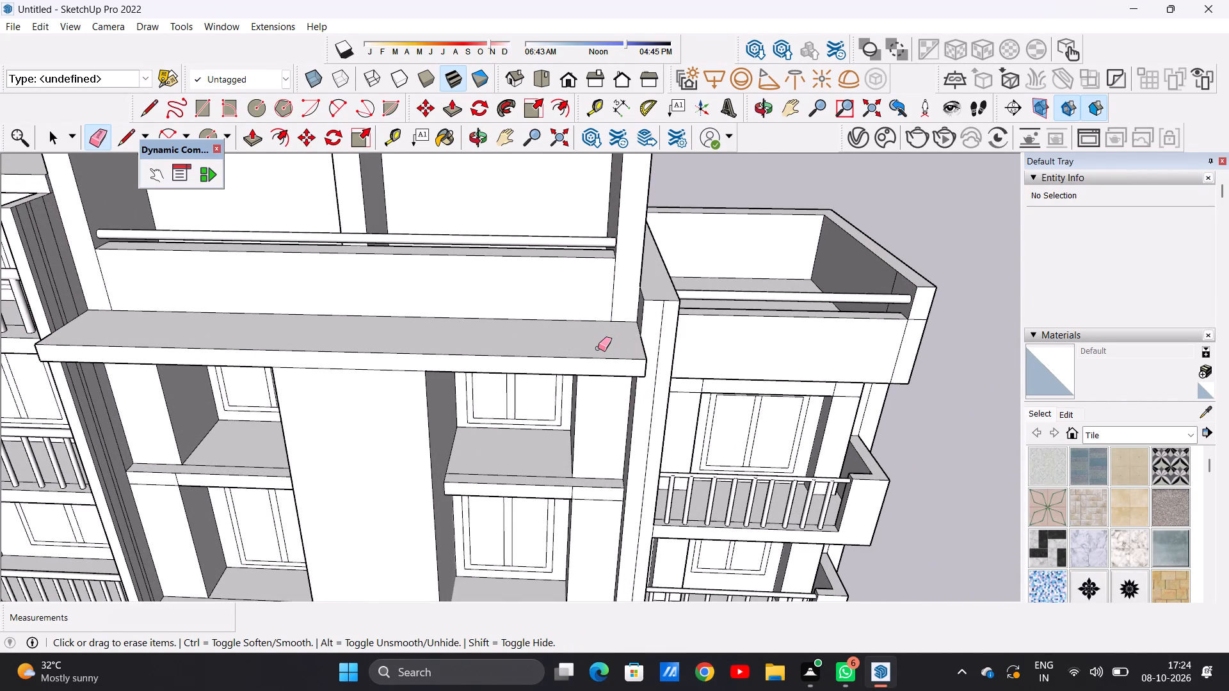
# Push/Pull the projecting front beam's whole top surface upward by about 5 1/16".
pyautogui.press('p')
pyautogui.click(609, 341)
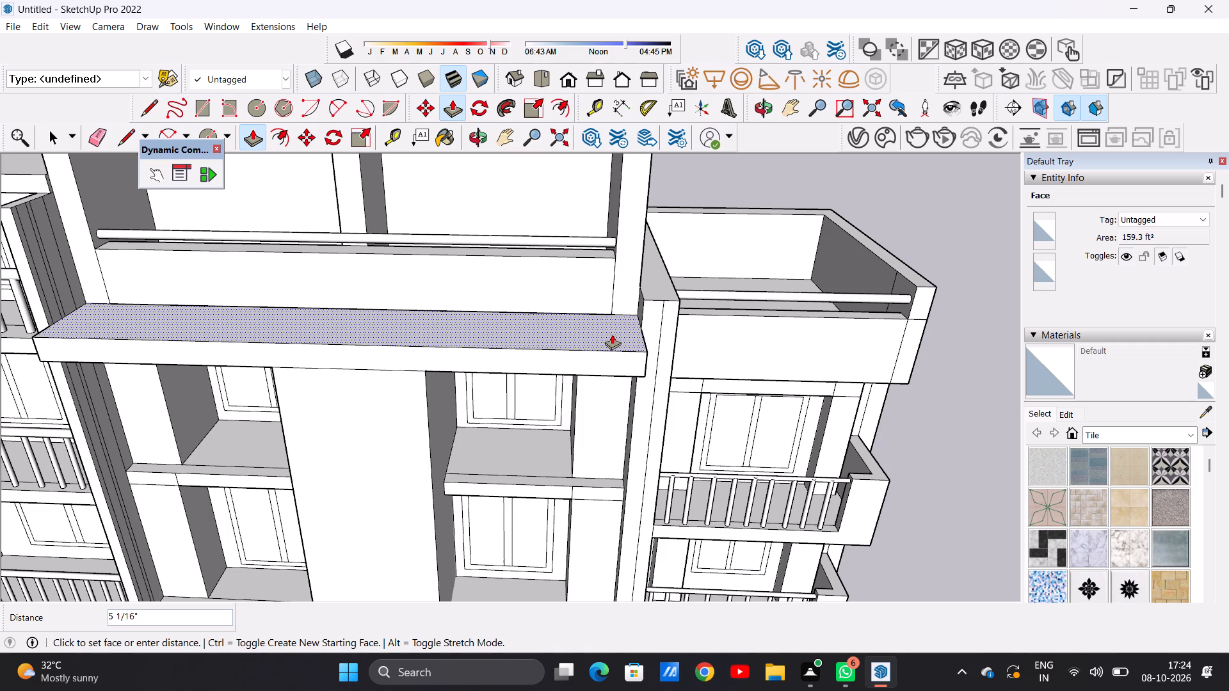
pyautogui.click(612, 334)
pyautogui.press('space')
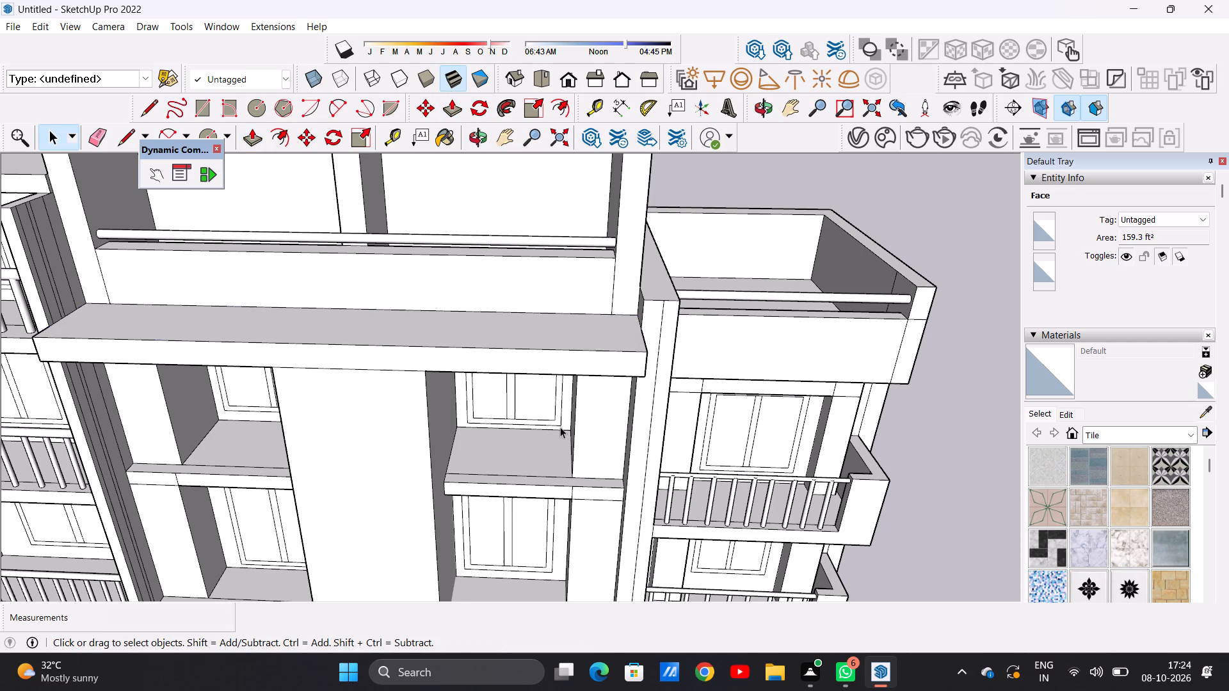
# Examine the building's full front facade, focusing on the central pier beneath the projecting beam.
pyautogui.scroll(-6, 561, 425)
pyautogui.moveTo(595, 463); pyautogui.dragTo(606, 328, button='middle')
pyautogui.scroll(-11, 575, 401)
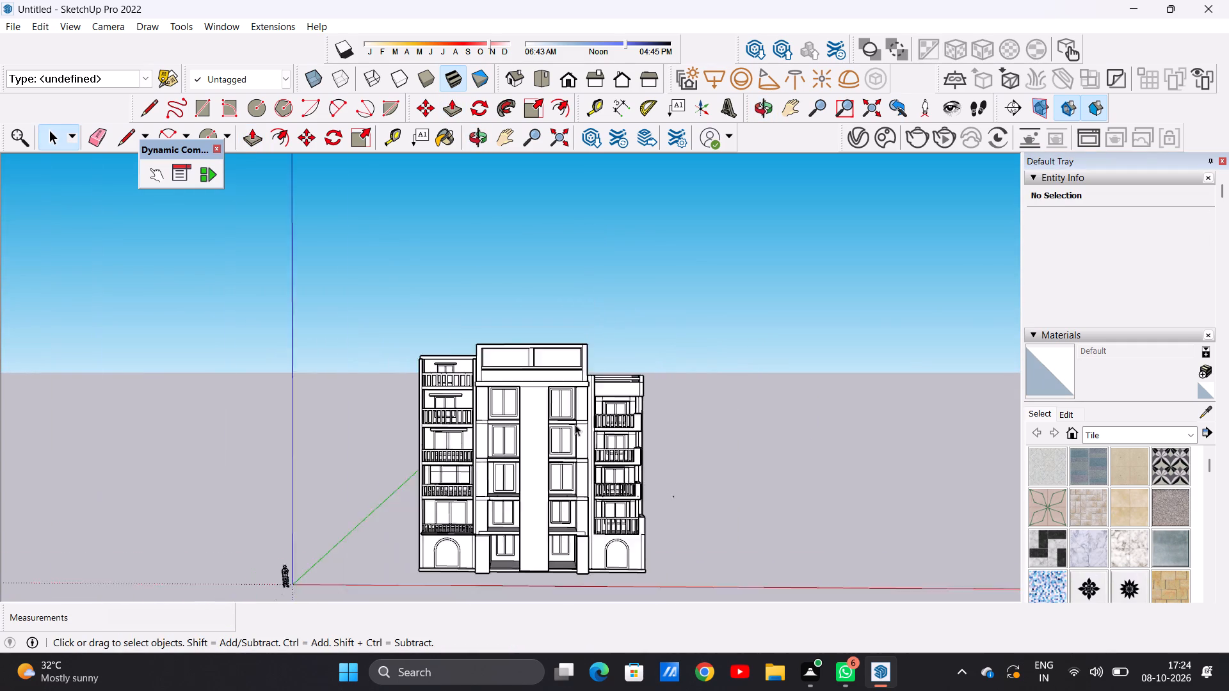
pyautogui.scroll(-4, 575, 424)
pyautogui.scroll(10, 547, 512)
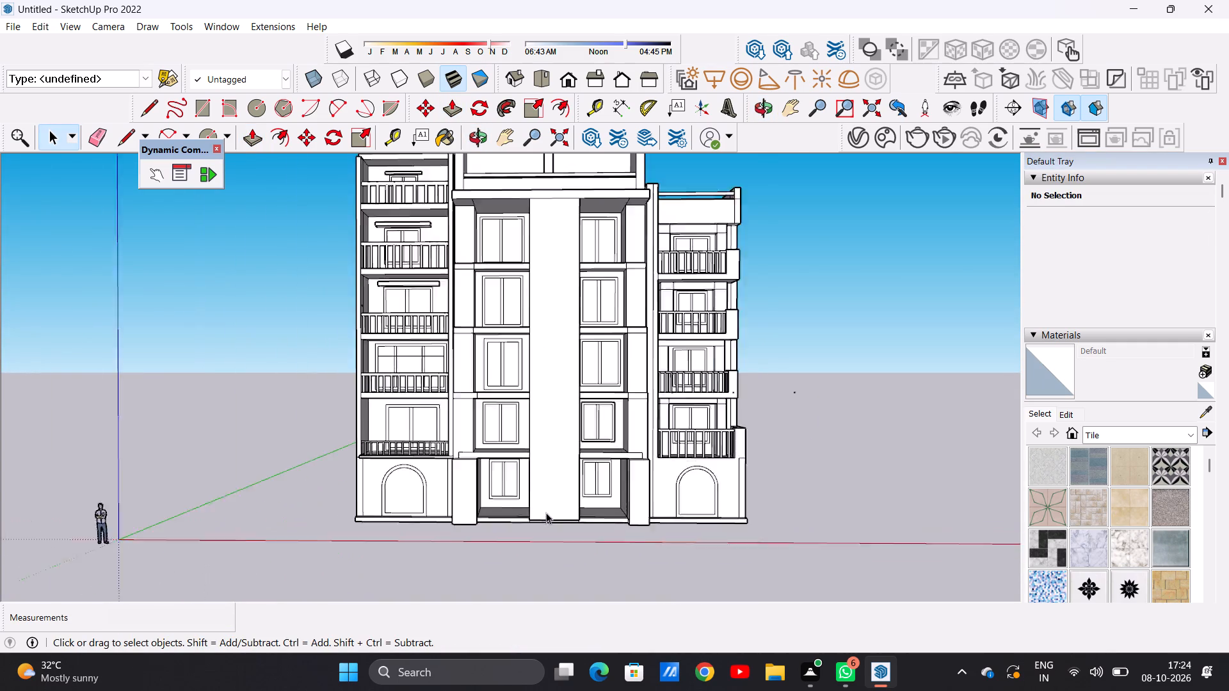
pyautogui.scroll(1, 546, 512)
pyautogui.scroll(-4, 549, 516)
pyautogui.scroll(5, 563, 370)
pyautogui.scroll(-4, 560, 375)
pyautogui.scroll(1, 542, 408)
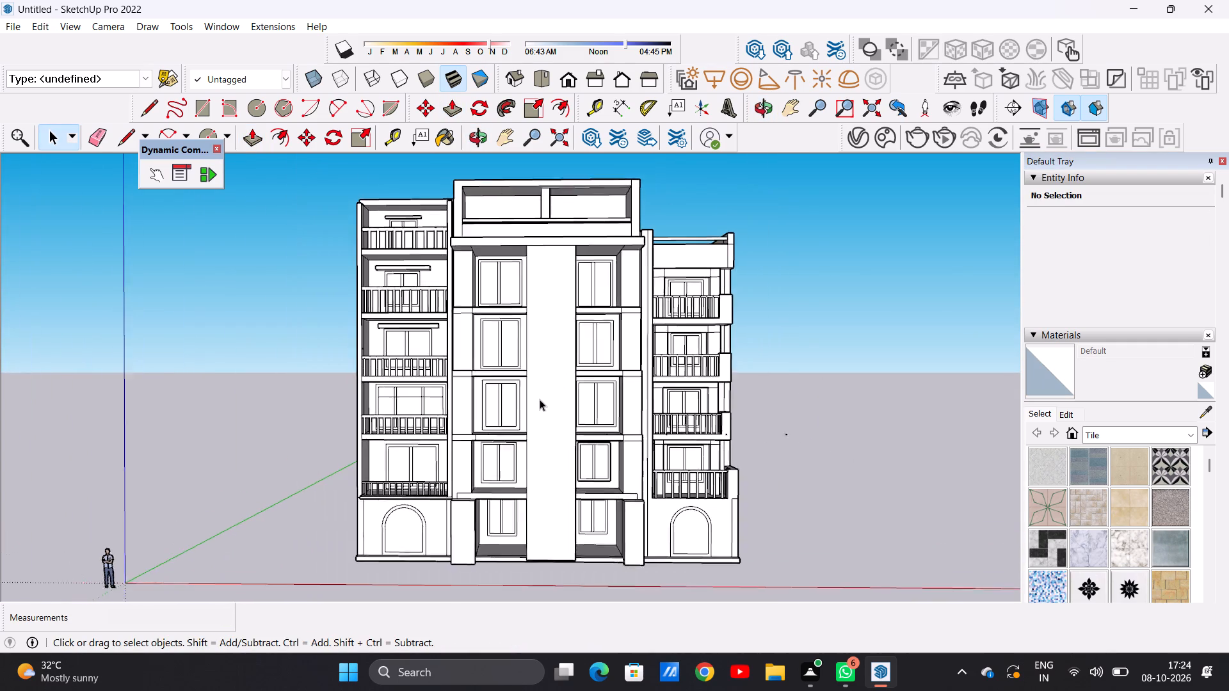
pyautogui.scroll(3, 540, 399)
pyautogui.scroll(-3, 540, 399)
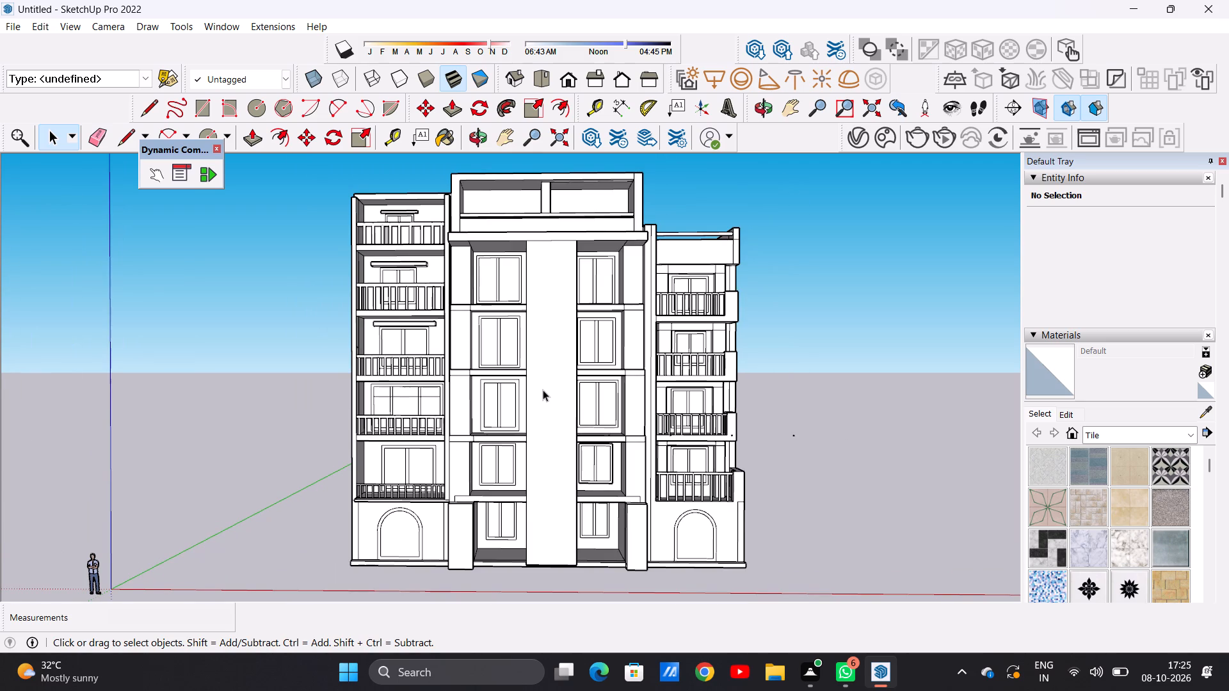
# Draw a tall rectangle about 5' 5 1/2" by 42' 1/2" on the central pier's front face, starting at the beam's underside.
pyautogui.press('r')
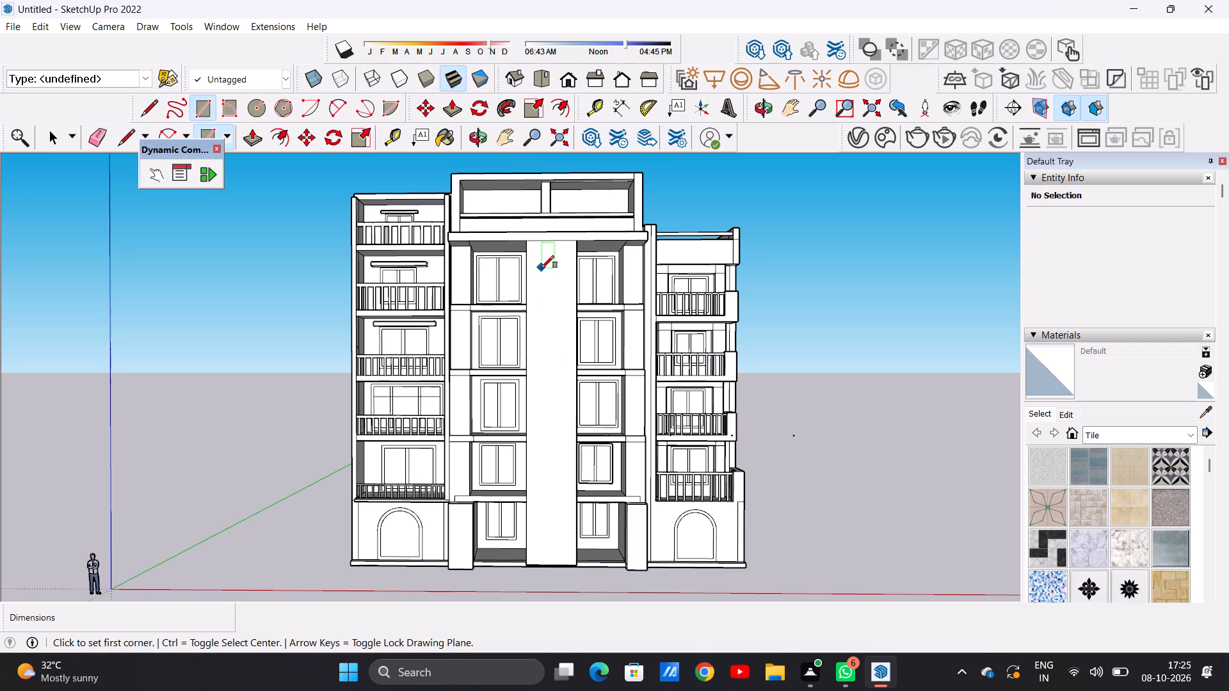
pyautogui.scroll(5, 545, 270)
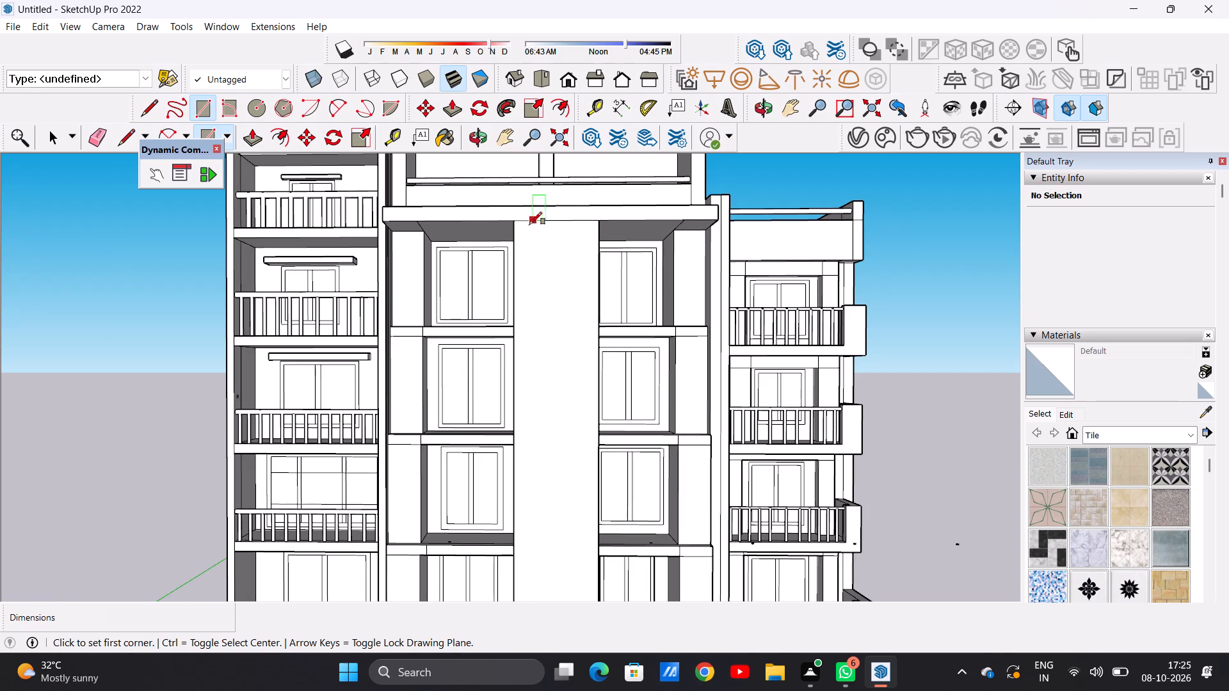
pyautogui.click(529, 225)
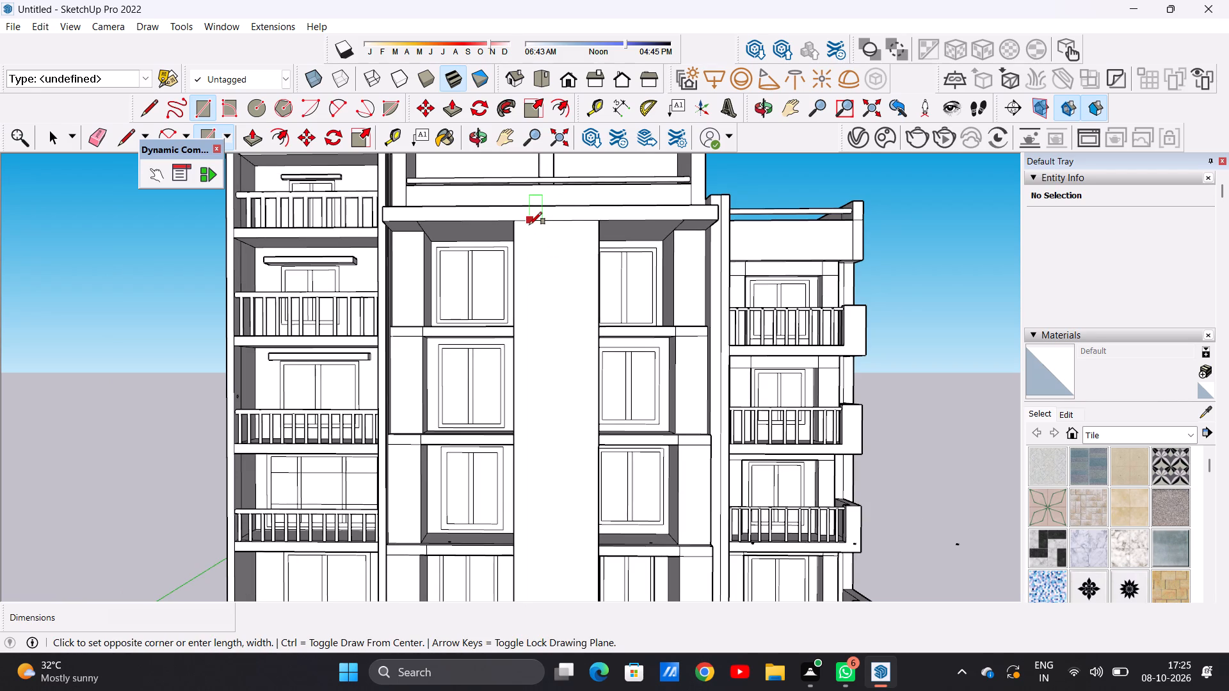
pyautogui.click(581, 221)
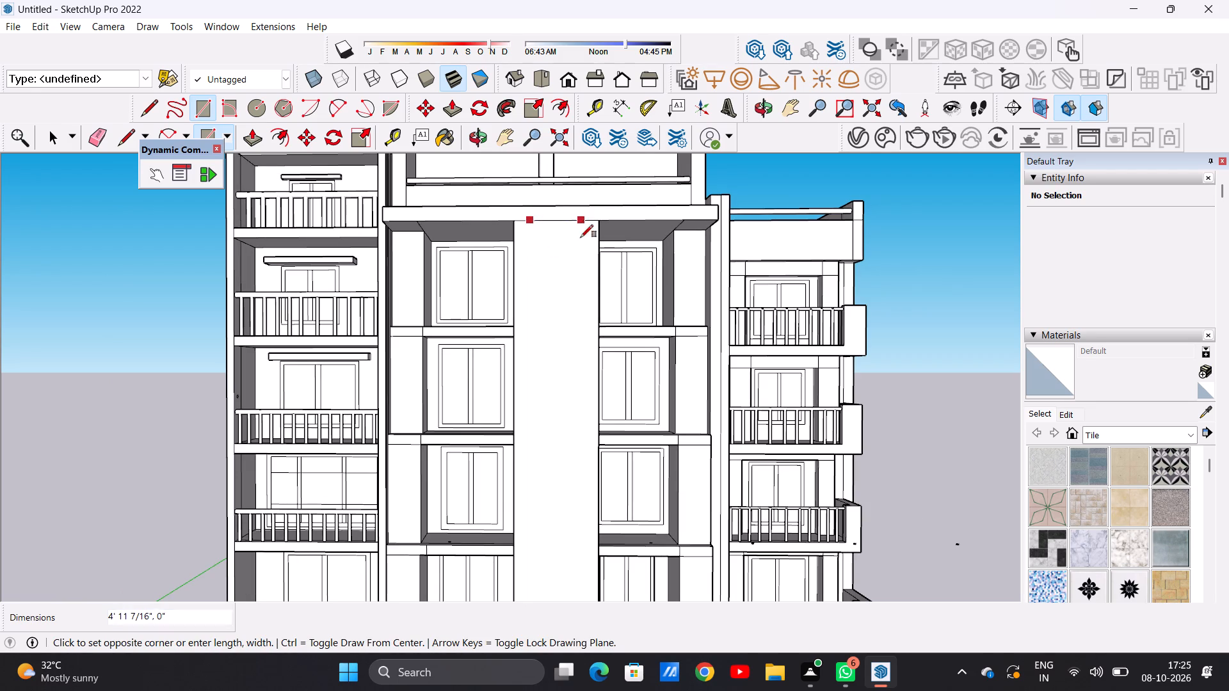
pyautogui.scroll(-6, 575, 318)
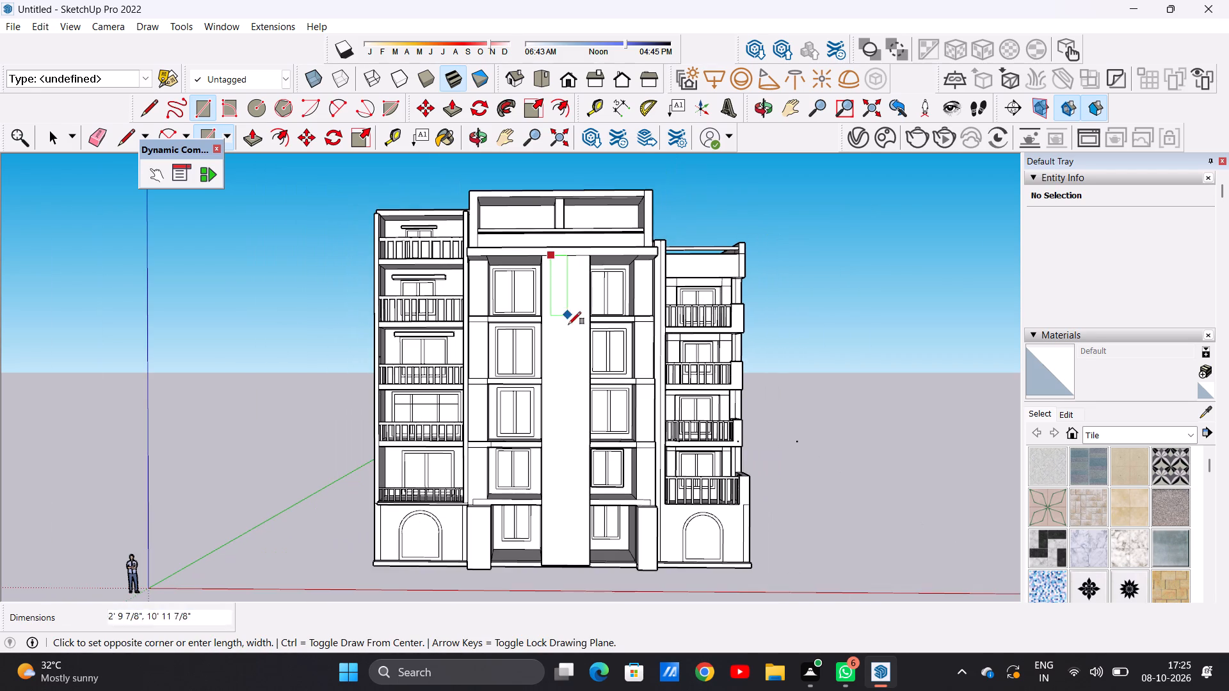
pyautogui.click(582, 502)
pyautogui.press('space')
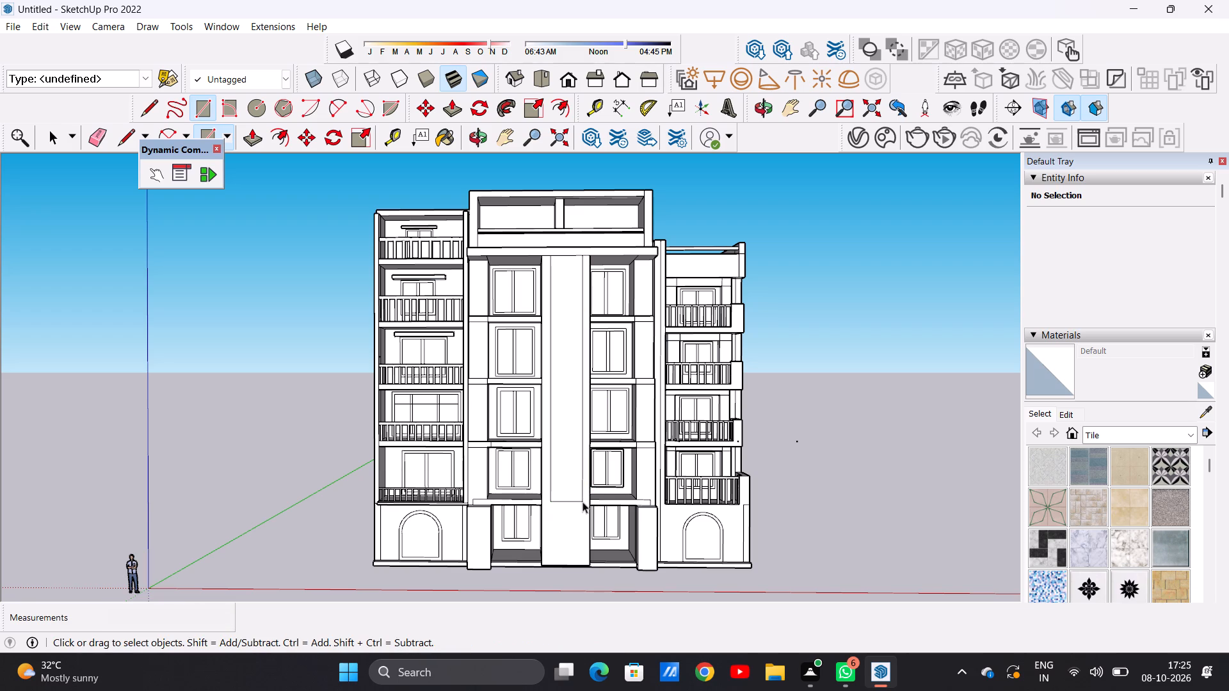
# Offset the pier rectangle's outline inward by about 10 7/16" to form a border strip.
pyautogui.scroll(-4, 574, 500)
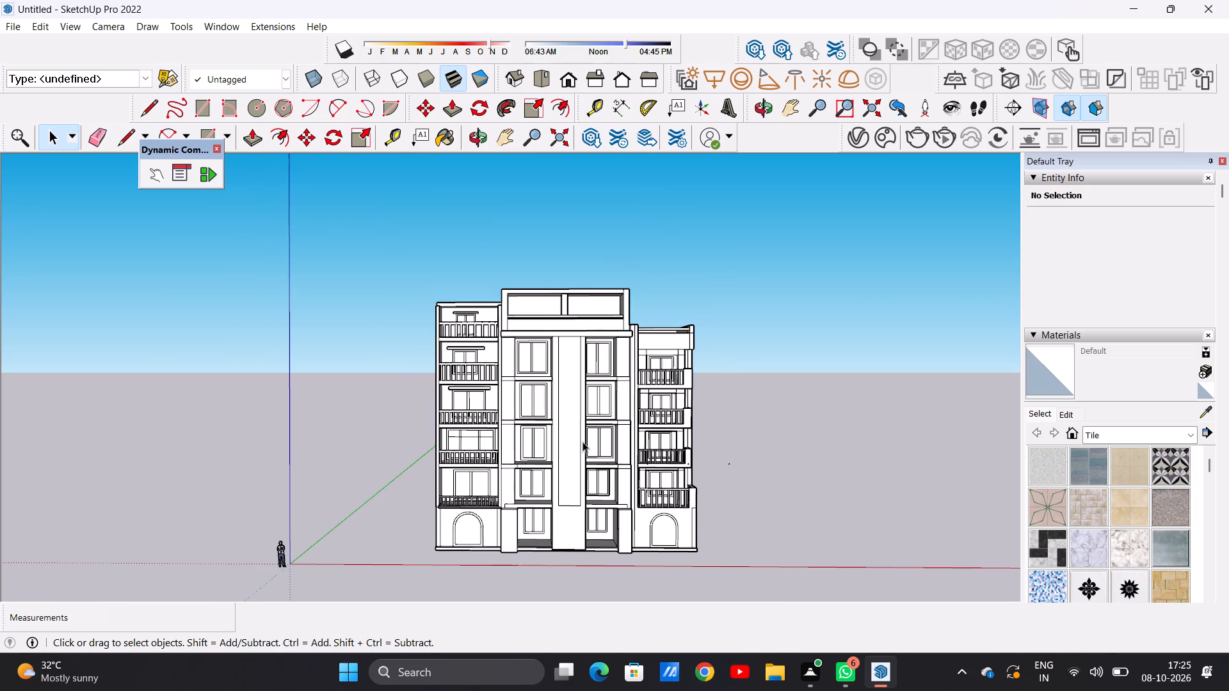
pyautogui.scroll(8, 588, 394)
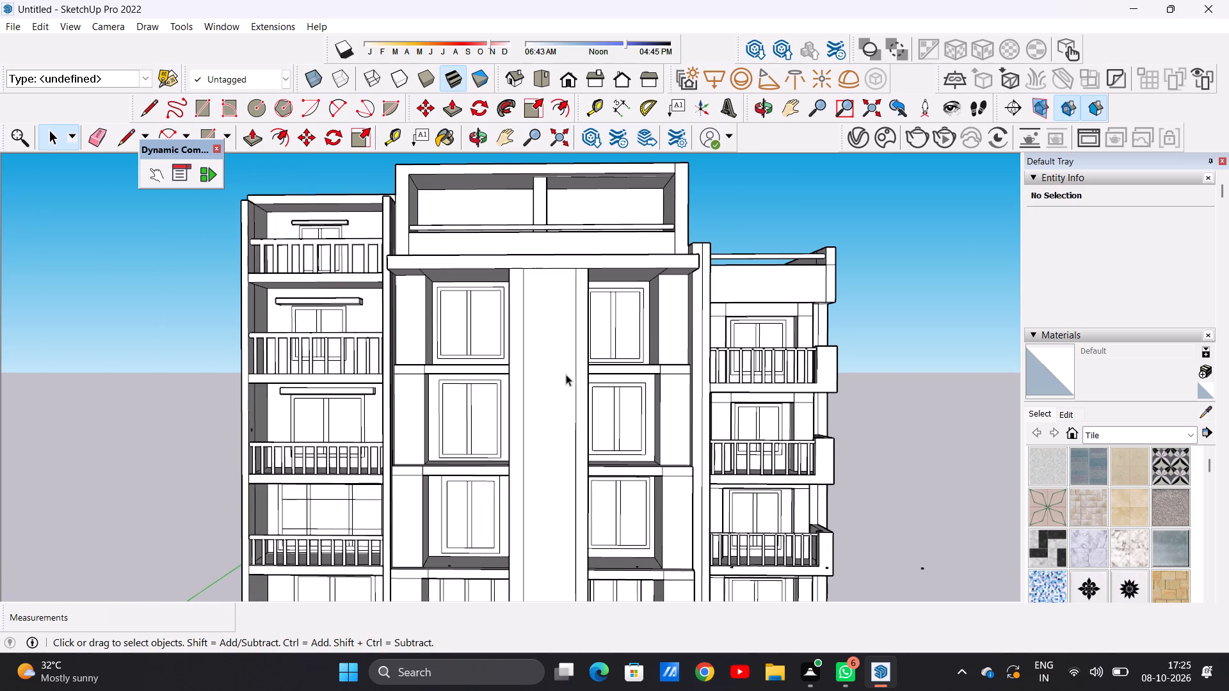
pyautogui.write('of')
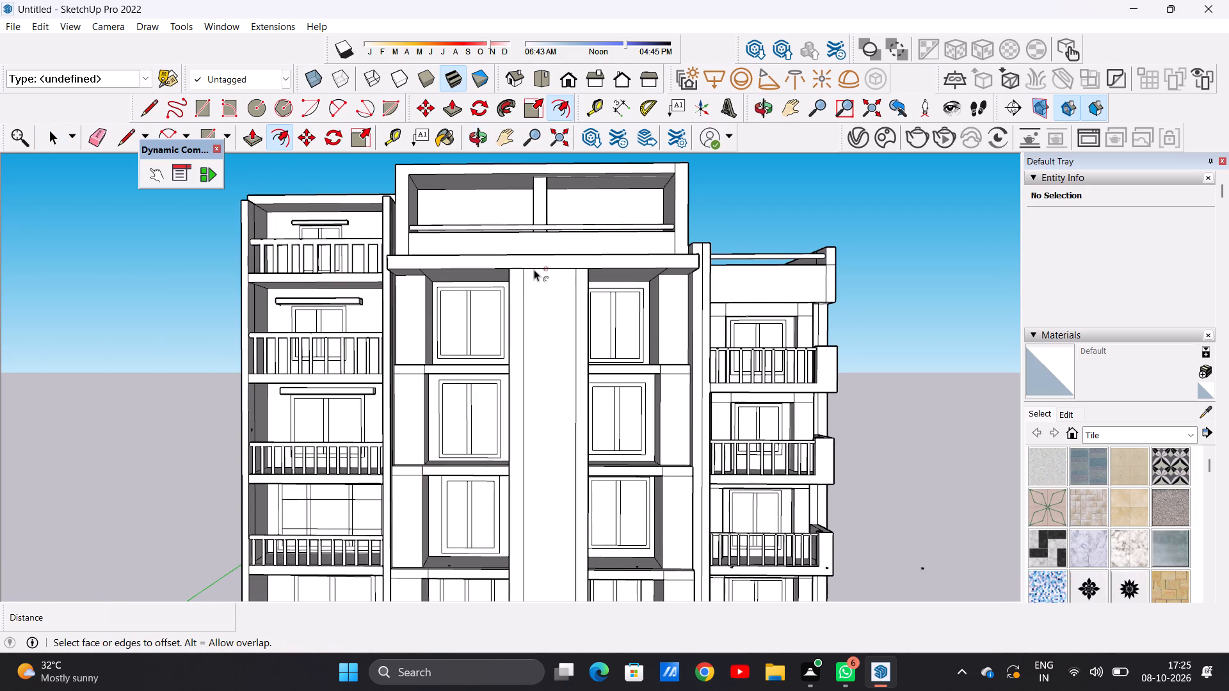
pyautogui.click(531, 280)
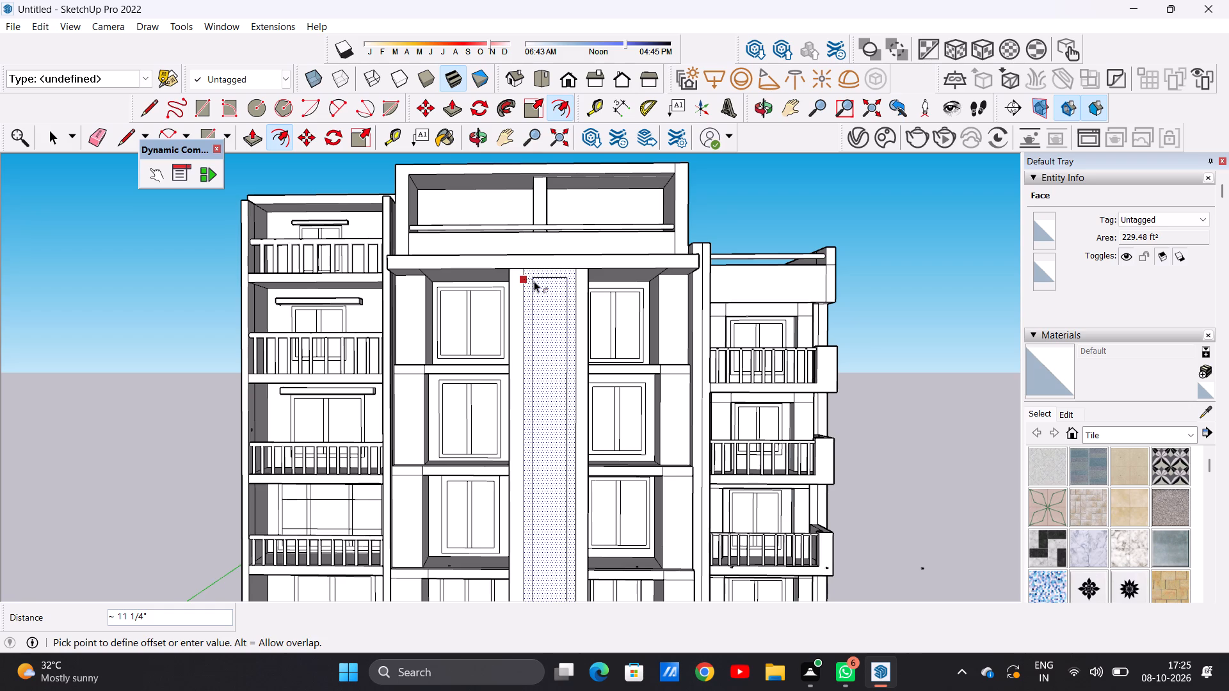
pyautogui.click(532, 277)
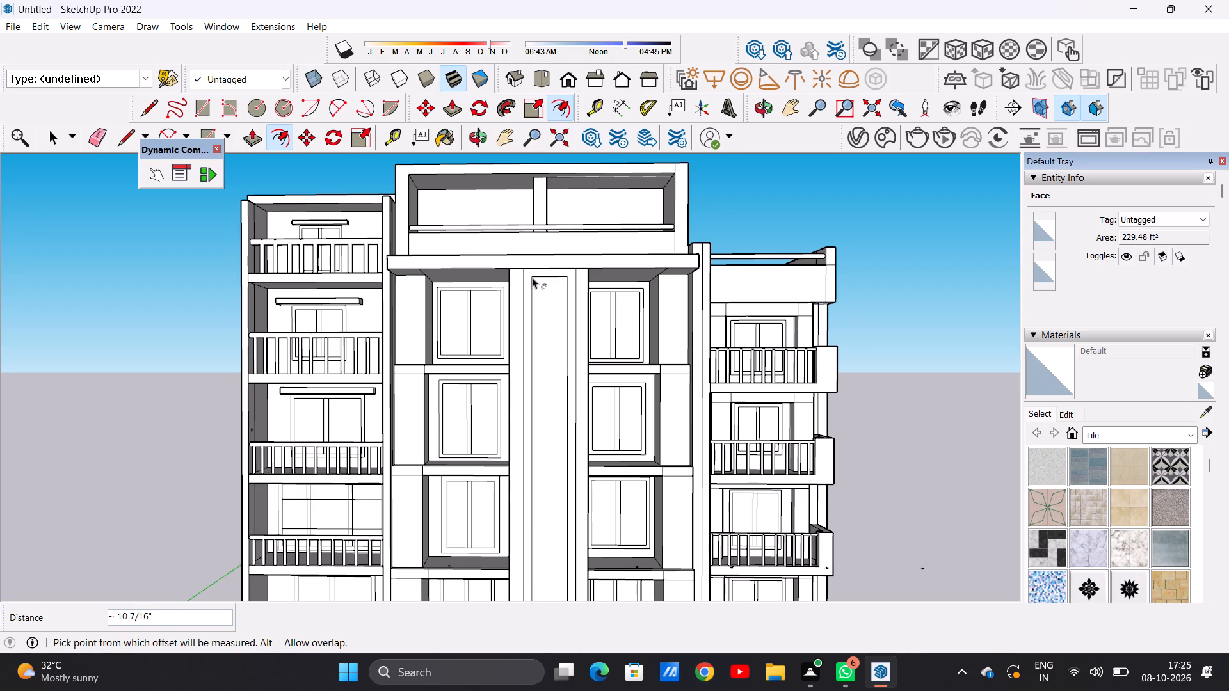
pyautogui.press('space')
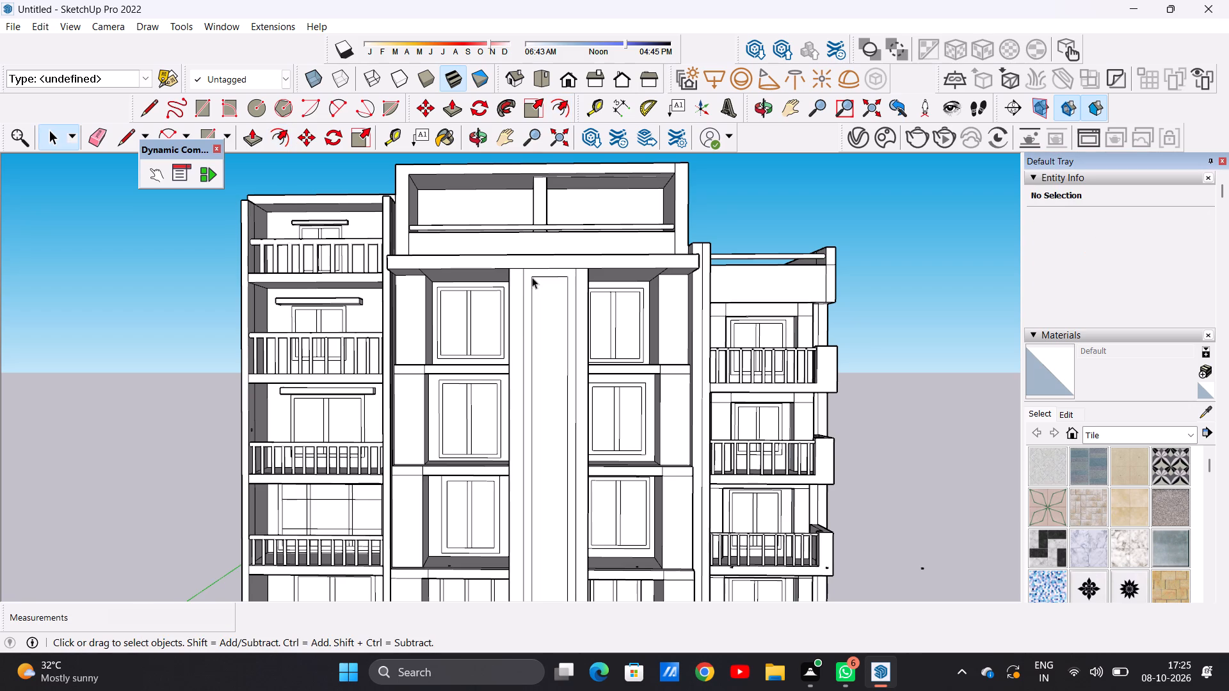
# Examine the bordered panel outline on the central pier from both sides of the facade.
pyautogui.scroll(-5, 527, 322)
pyautogui.moveTo(489, 358); pyautogui.dragTo(650, 392, button='middle')
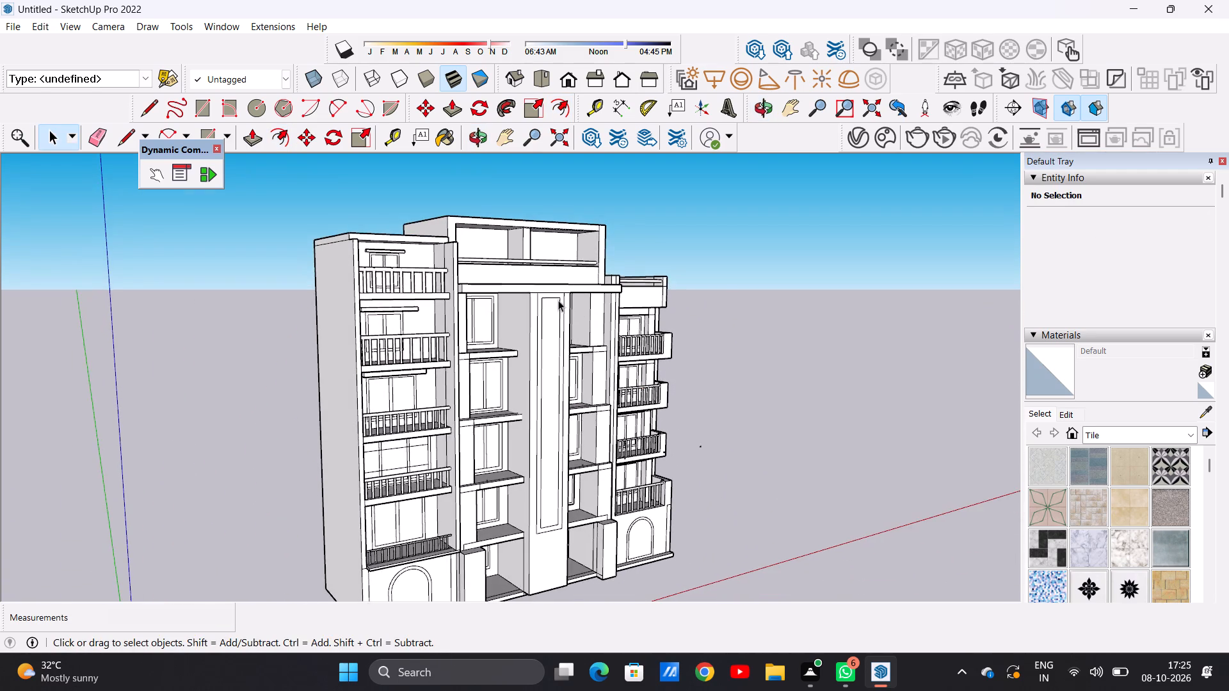
pyautogui.scroll(6, 558, 300)
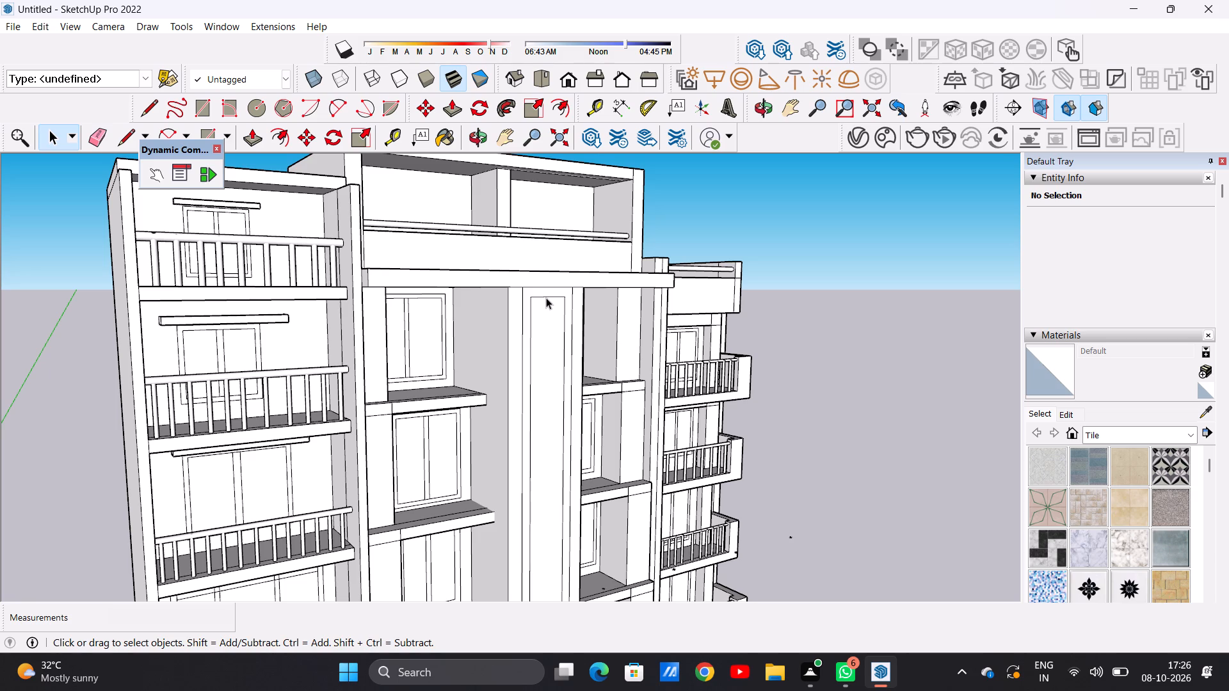
pyautogui.scroll(-2, 534, 393)
pyautogui.scroll(-12, 496, 339)
pyautogui.scroll(-11, 516, 342)
pyautogui.scroll(5, 524, 450)
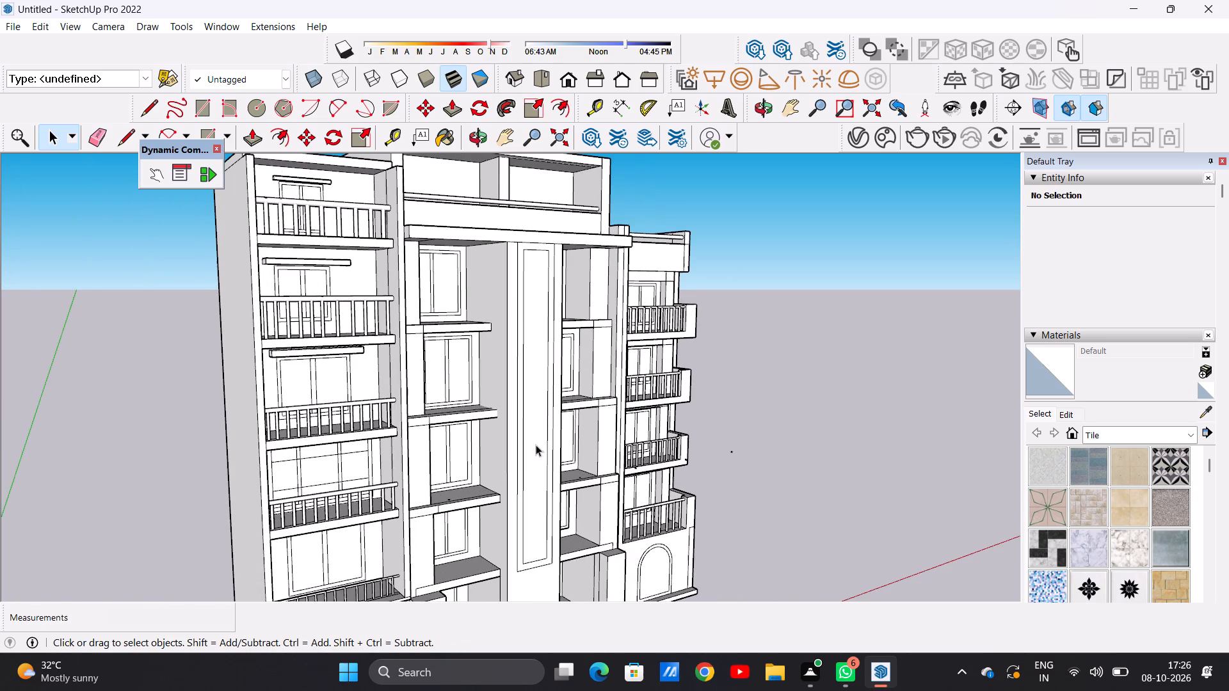
pyautogui.moveTo(537, 445); pyautogui.dragTo(258, 437, button='middle')
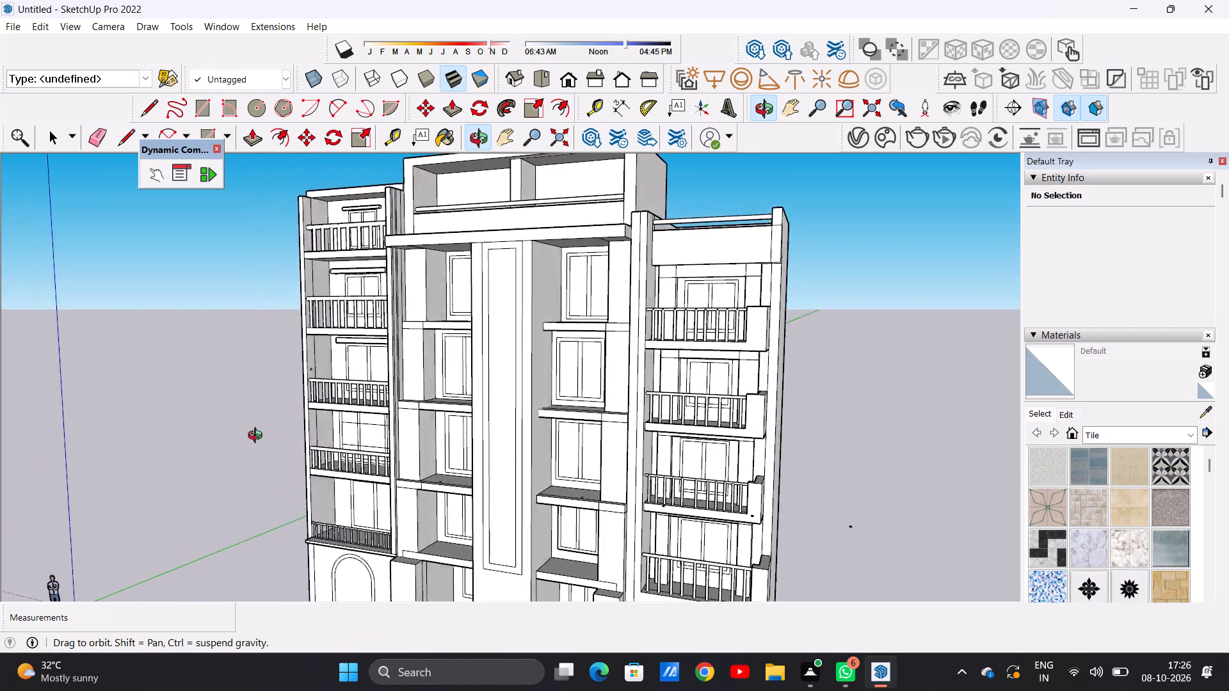
pyautogui.moveTo(258, 437); pyautogui.dragTo(219, 436, button='middle')
pyautogui.scroll(10, 519, 272)
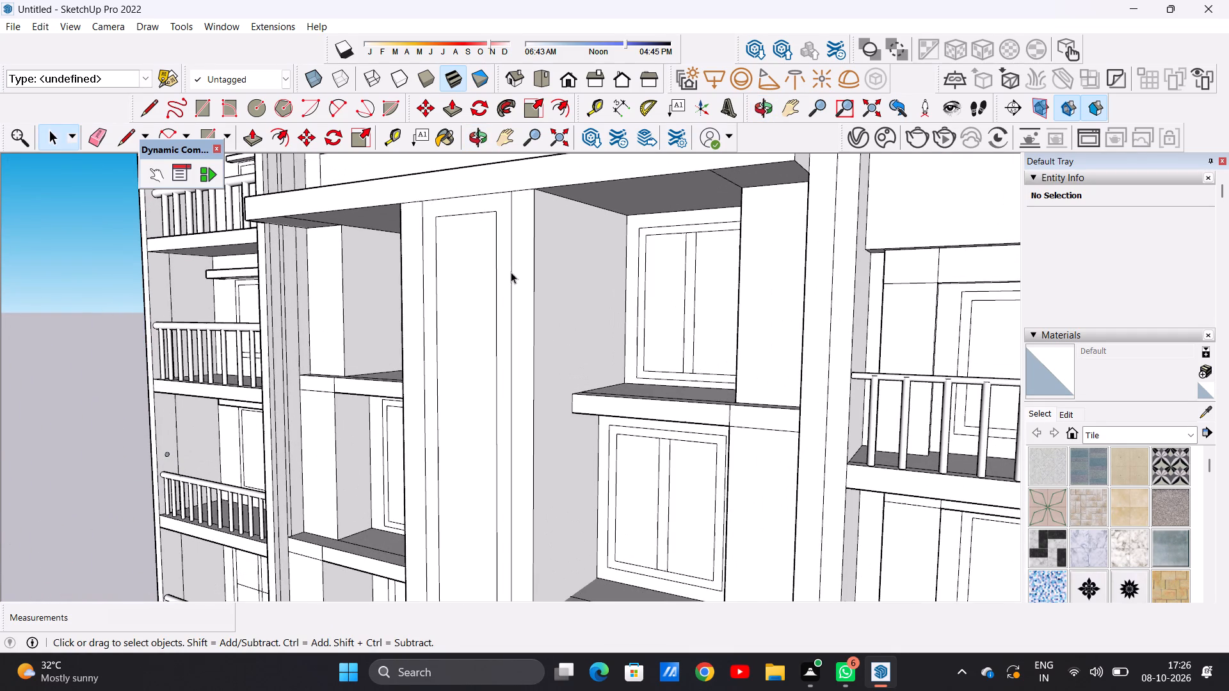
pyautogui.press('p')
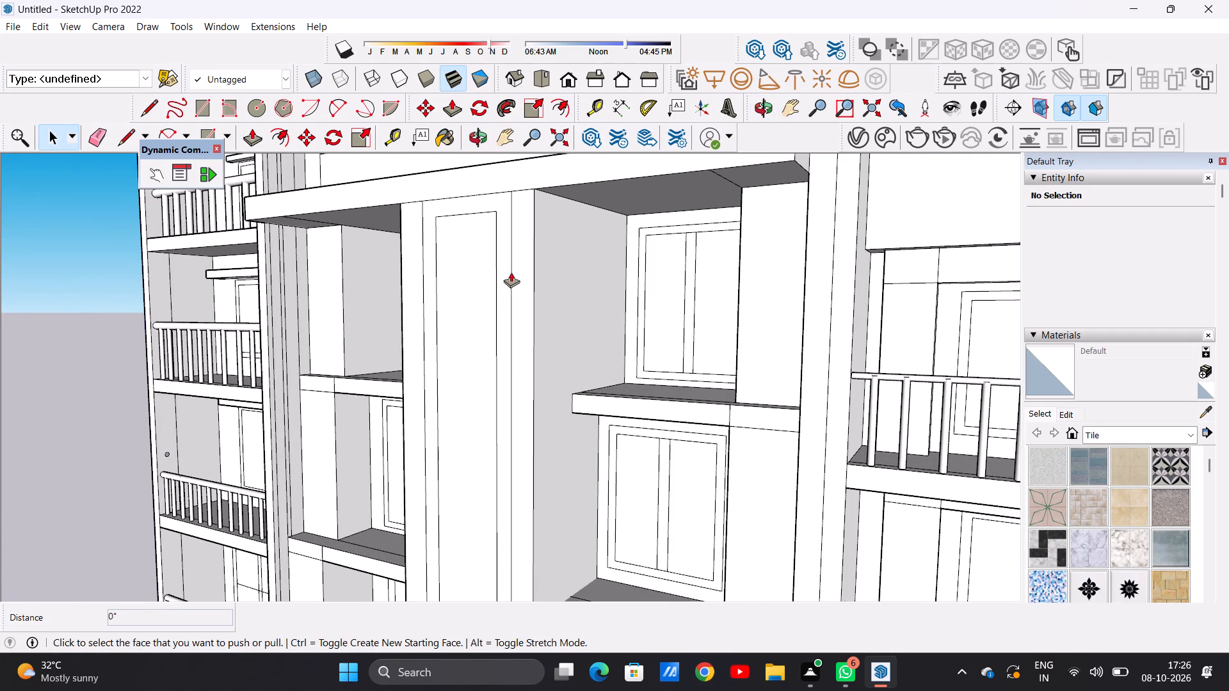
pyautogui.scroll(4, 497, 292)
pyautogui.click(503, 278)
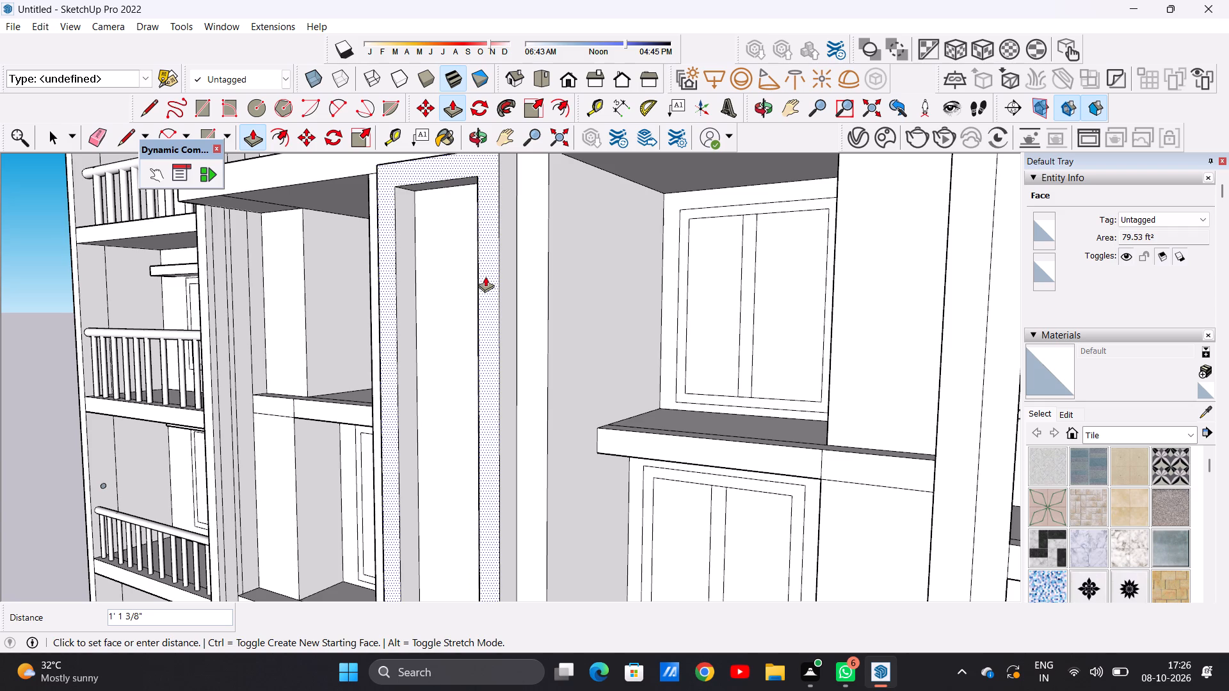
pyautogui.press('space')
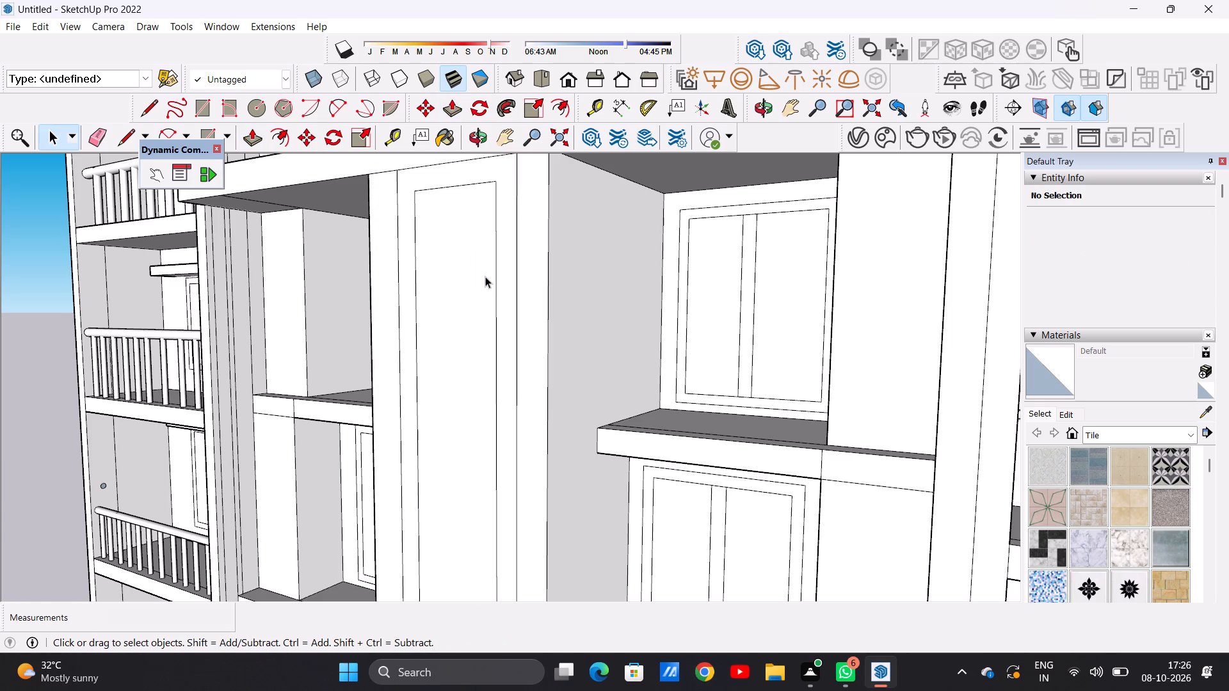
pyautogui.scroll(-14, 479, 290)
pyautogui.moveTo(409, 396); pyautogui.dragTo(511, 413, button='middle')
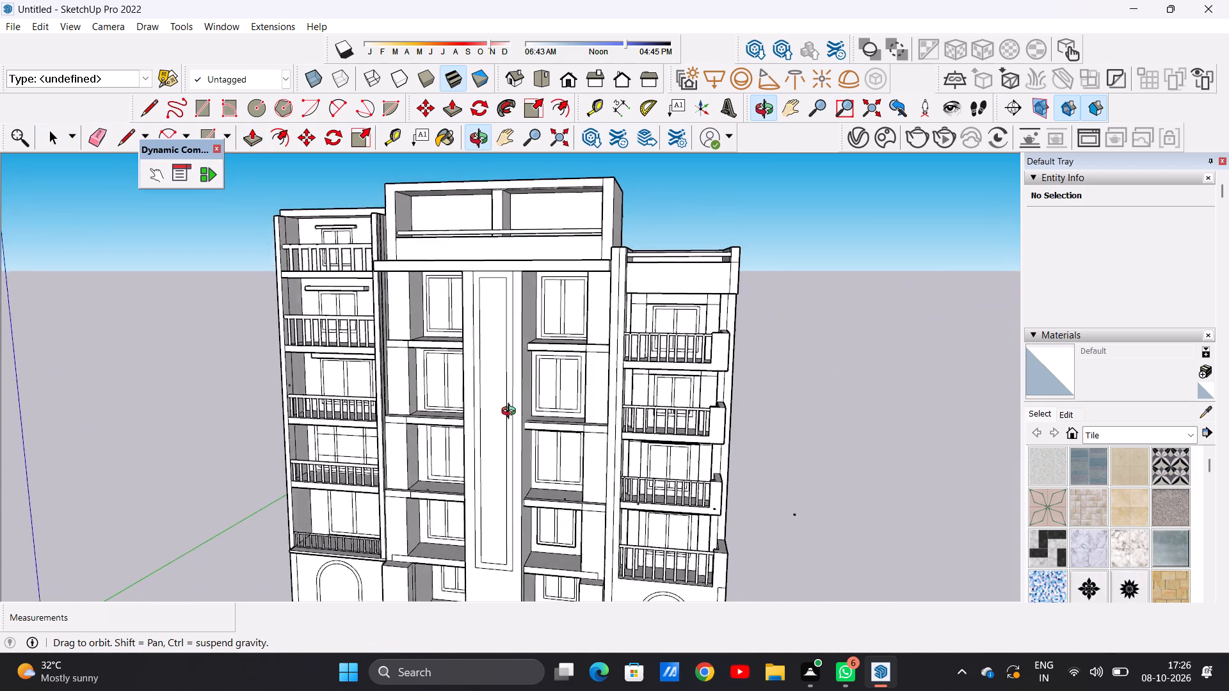
# Draw two closely spaced horizontal lines, each about 3' 8 5/8" long, across the pier's inner panel near the slab below the top-floor windows.
pyautogui.moveTo(511, 413); pyautogui.dragTo(581, 406, button='middle')
pyautogui.scroll(1, 524, 435)
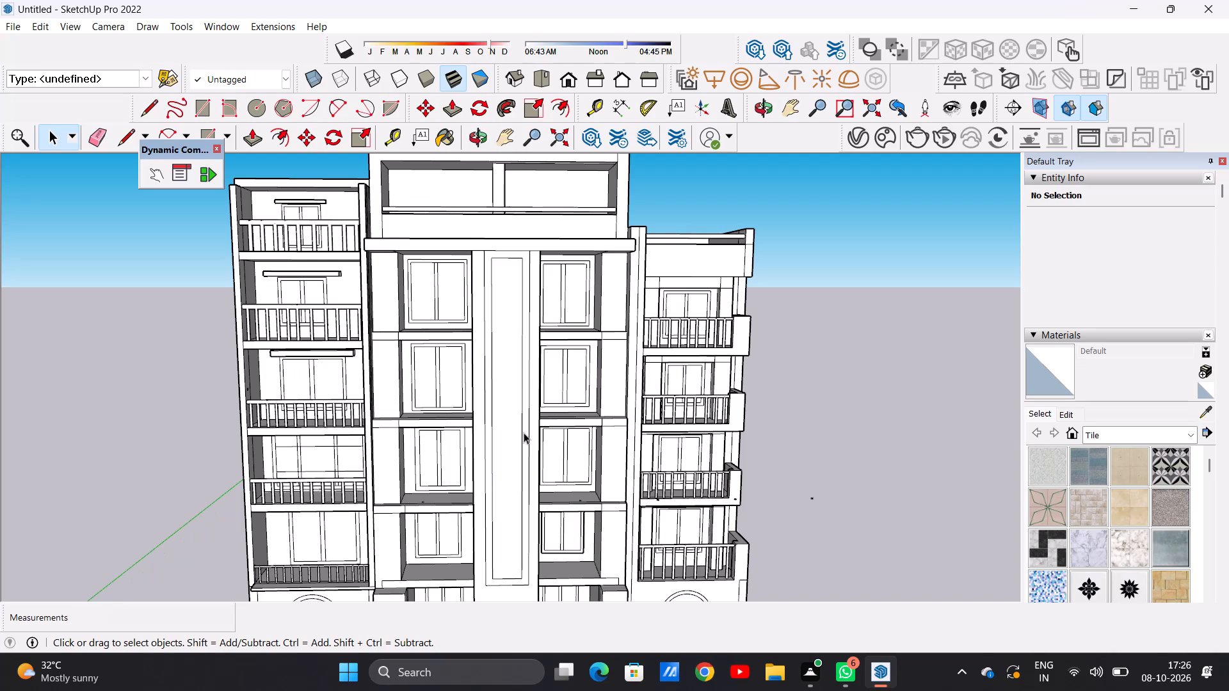
pyautogui.press('l')
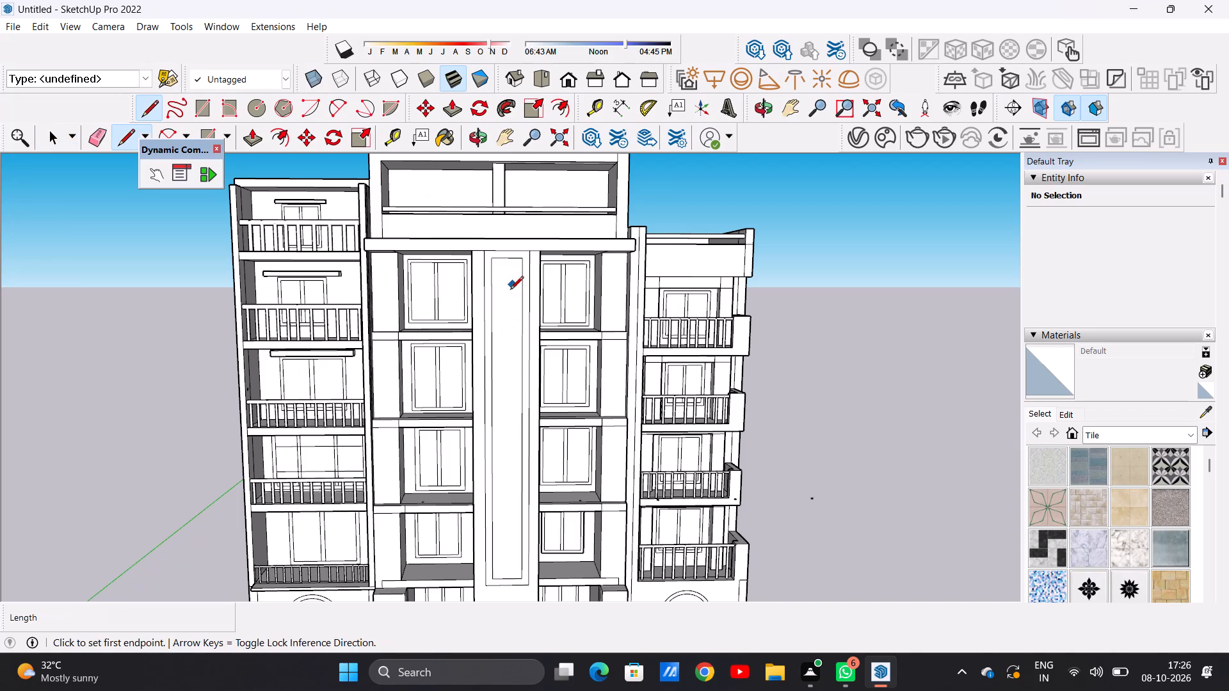
pyautogui.scroll(5, 500, 353)
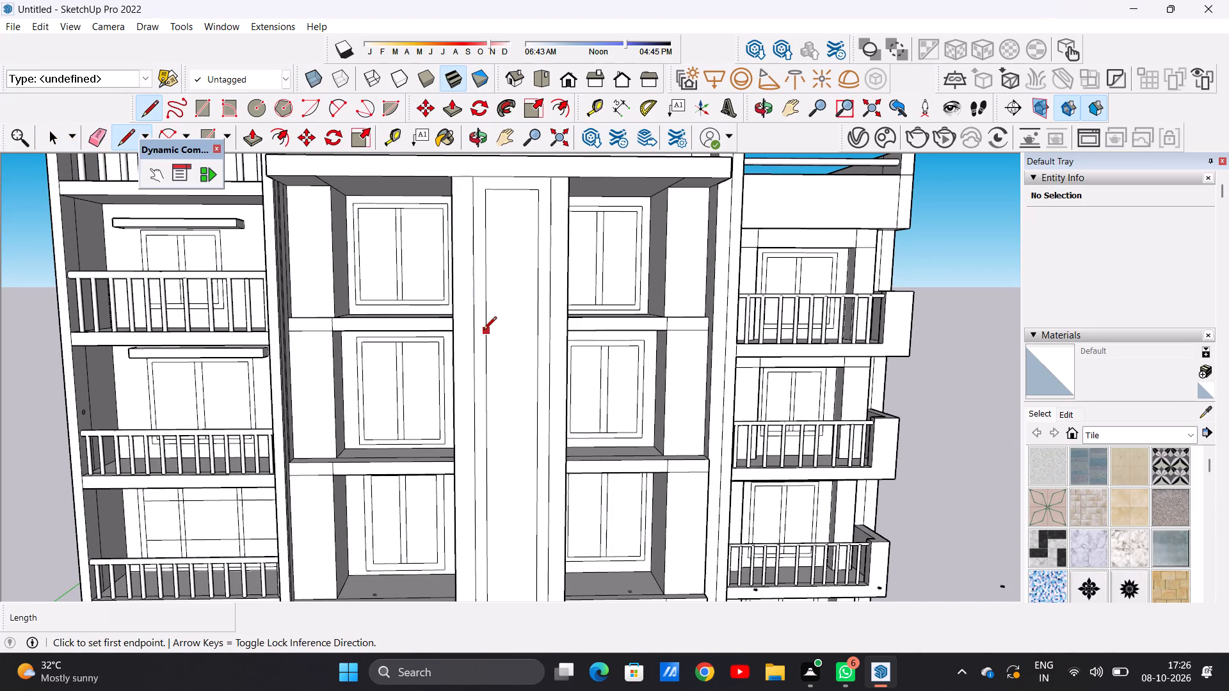
pyautogui.click(483, 331)
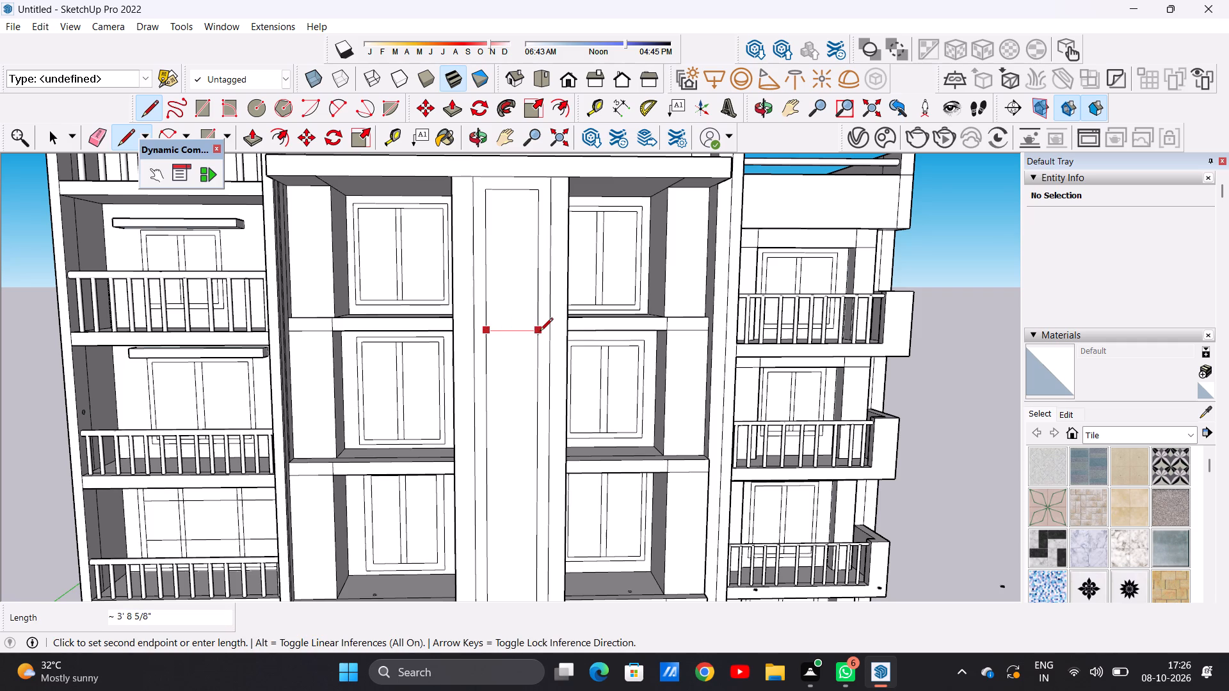
pyautogui.click(540, 332)
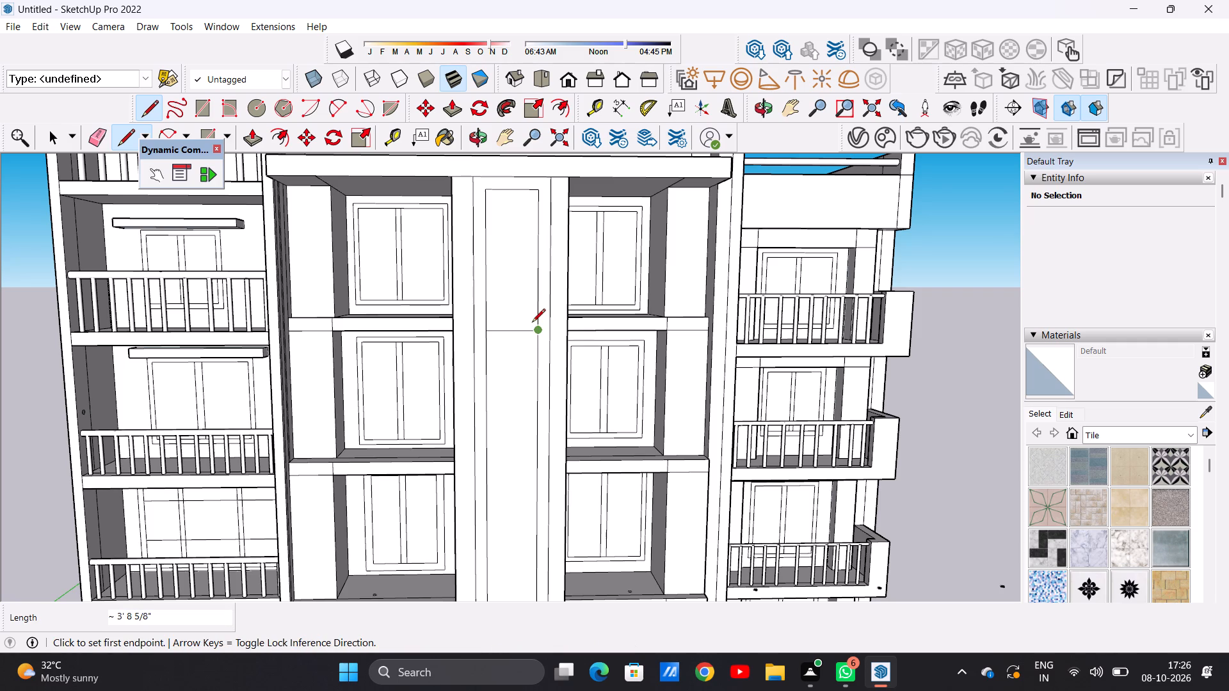
pyautogui.scroll(5, 520, 363)
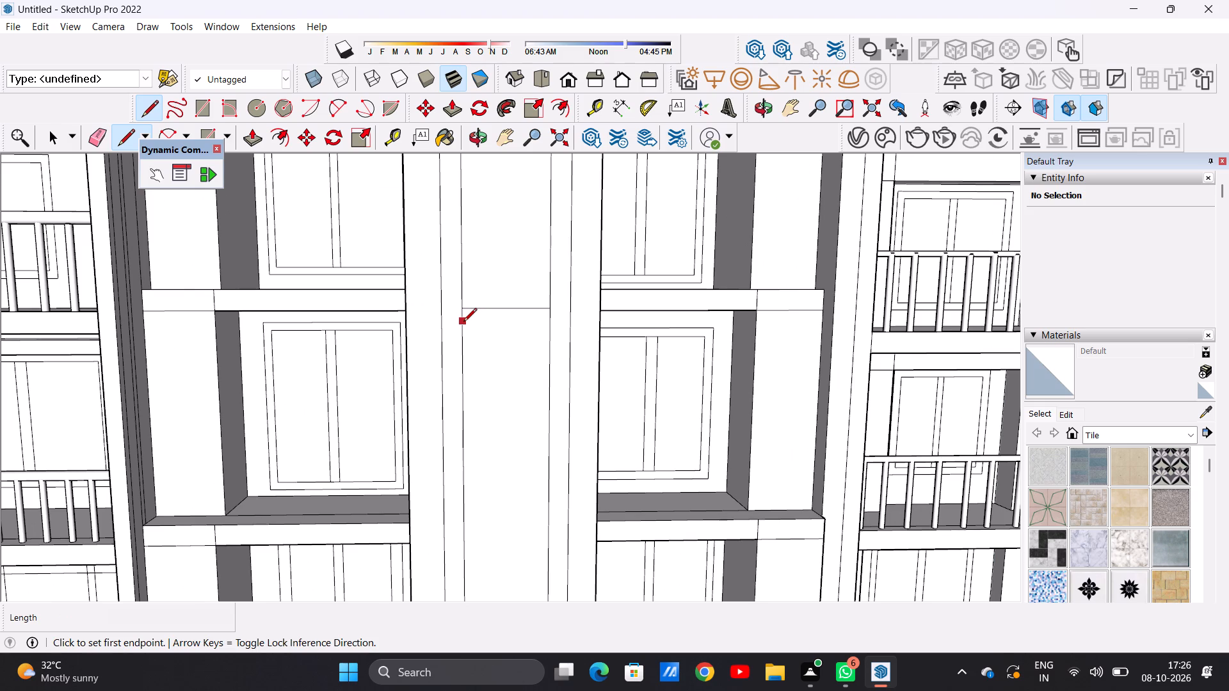
pyautogui.click(463, 322)
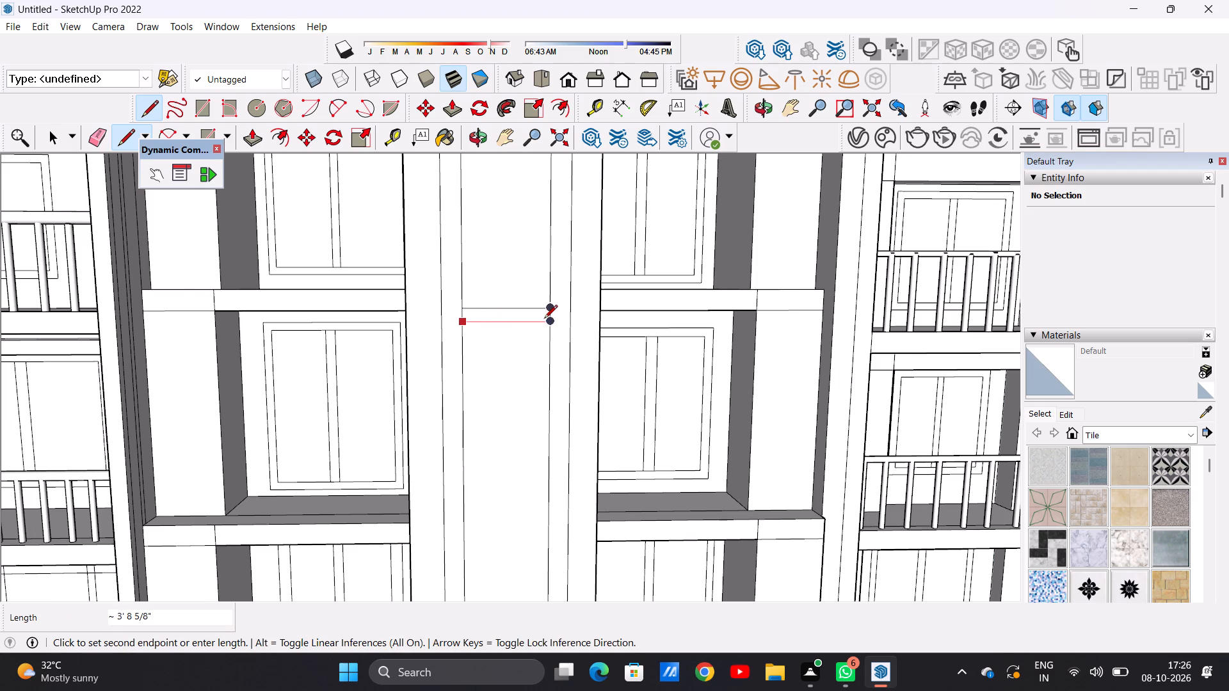
pyautogui.click(545, 319)
pyautogui.press('space')
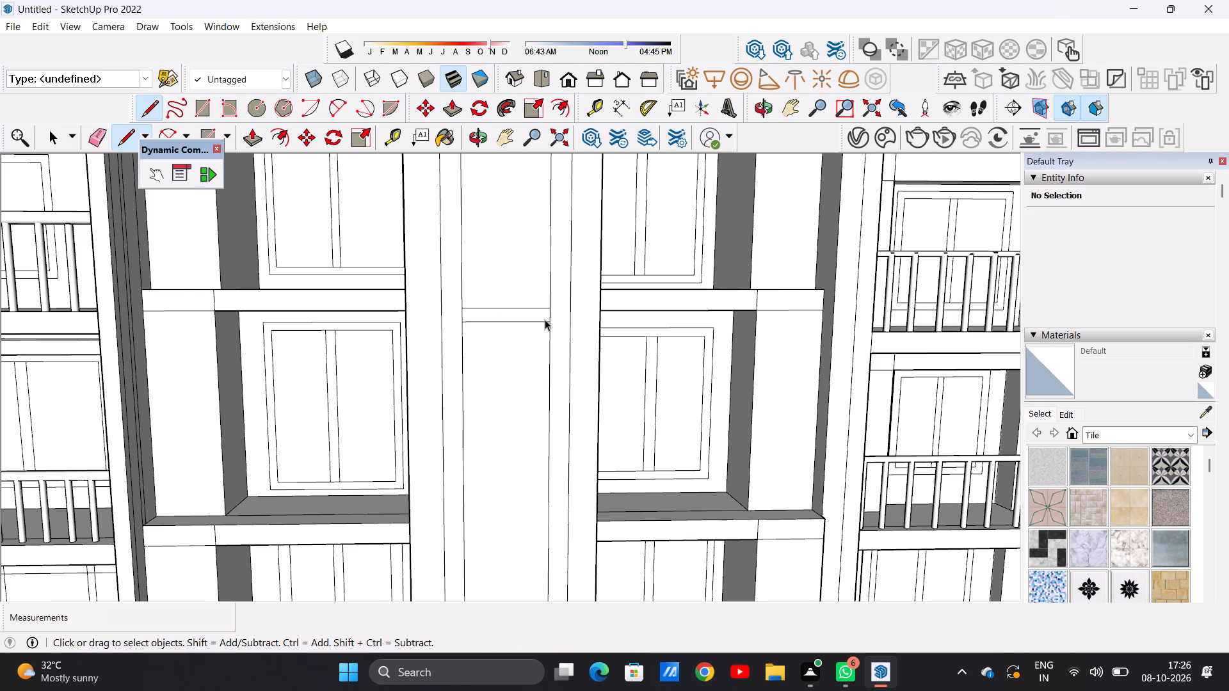
# Select the thin strip face between the two horizontal lines on the central pier's inner panel.
pyautogui.click(527, 318)
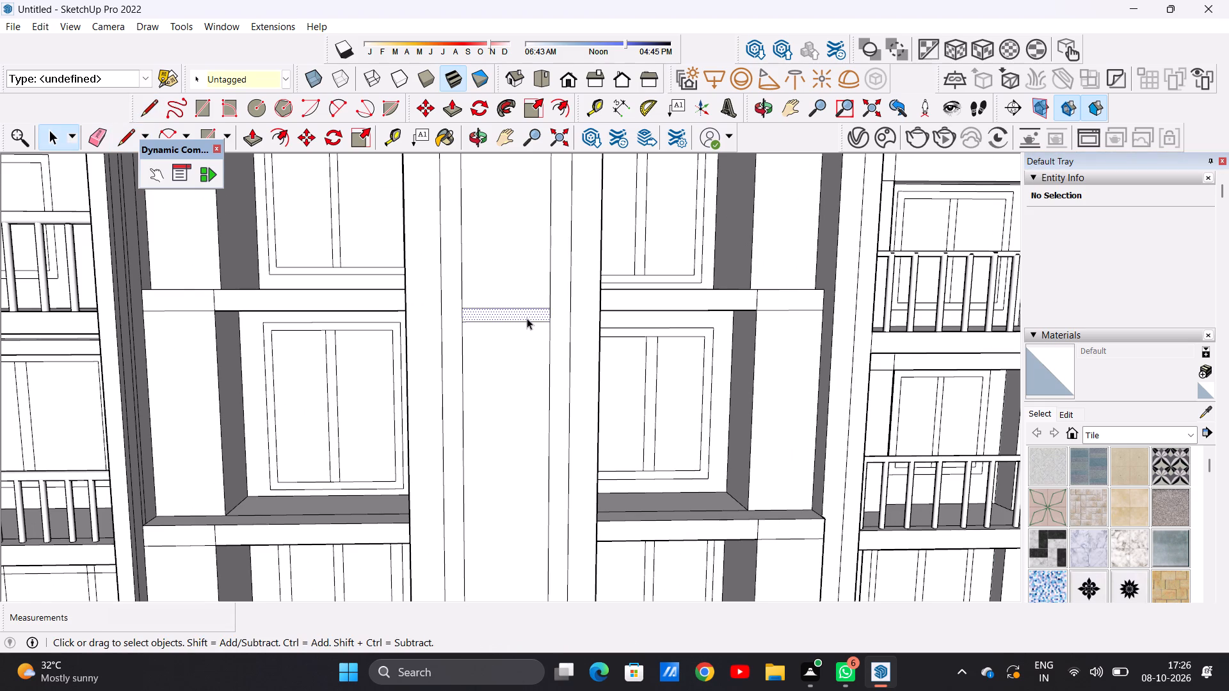
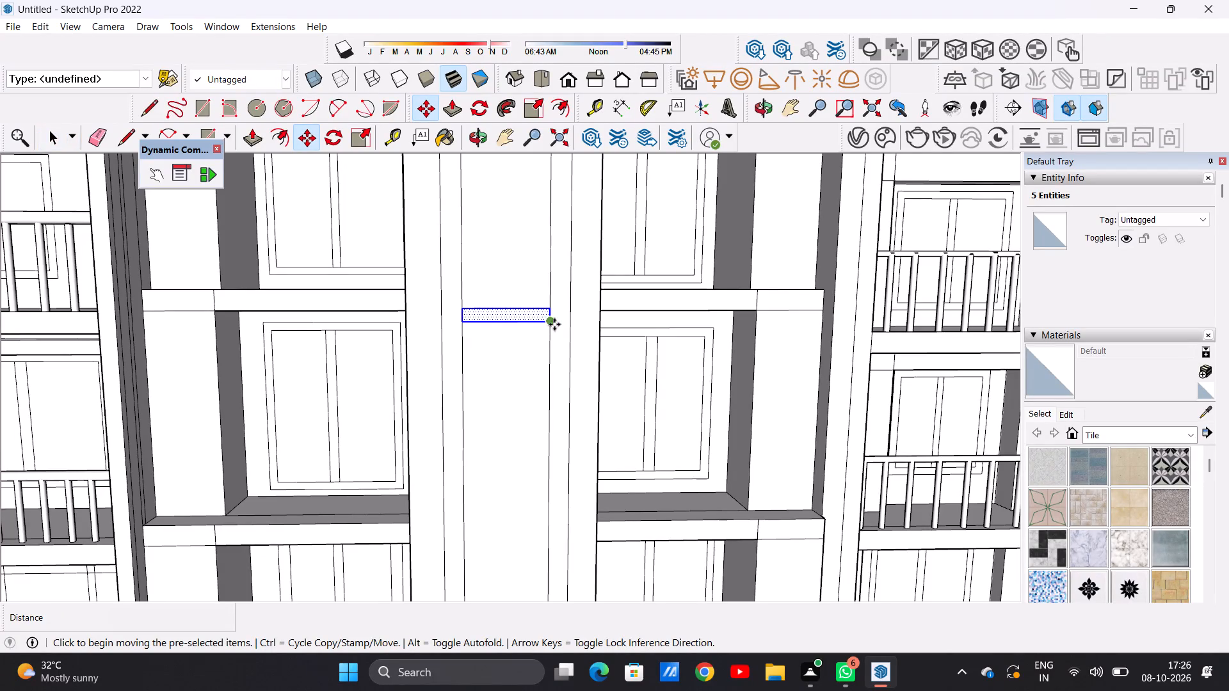
# Copy the selected strip about 10' 4 13/16" straight down the central pier's inner panel to the next floor slab.
pyautogui.click(554, 324)
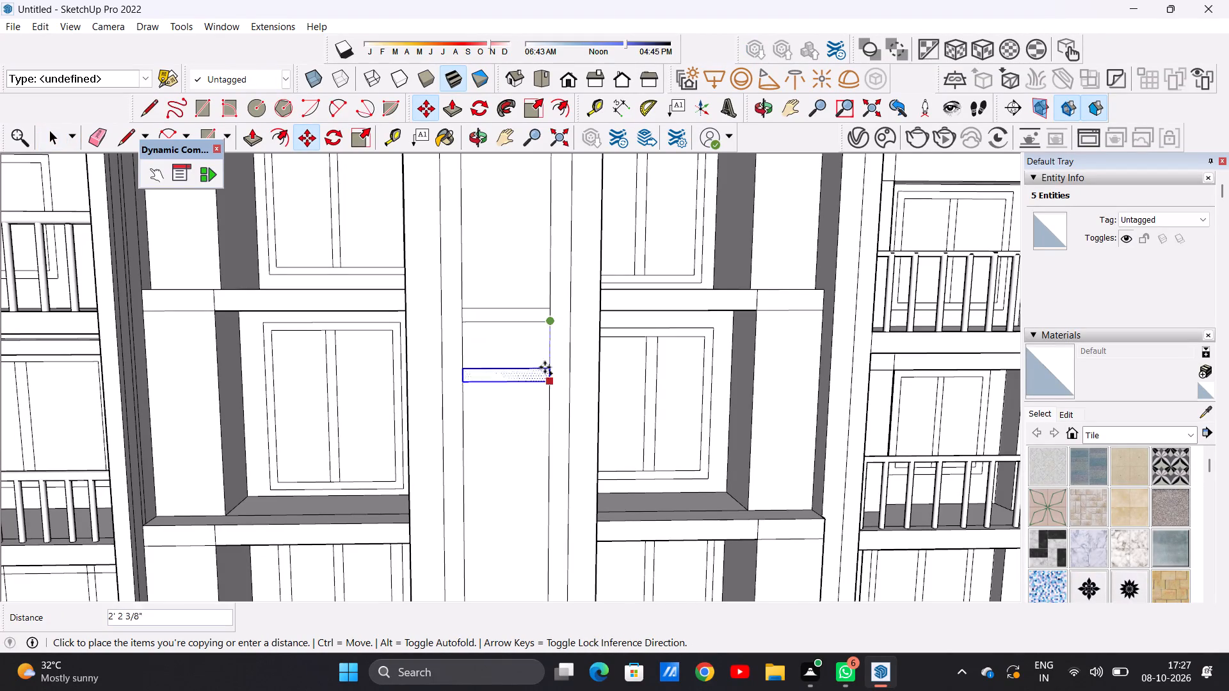
pyautogui.scroll(-7, 543, 347)
pyautogui.scroll(-7, 546, 408)
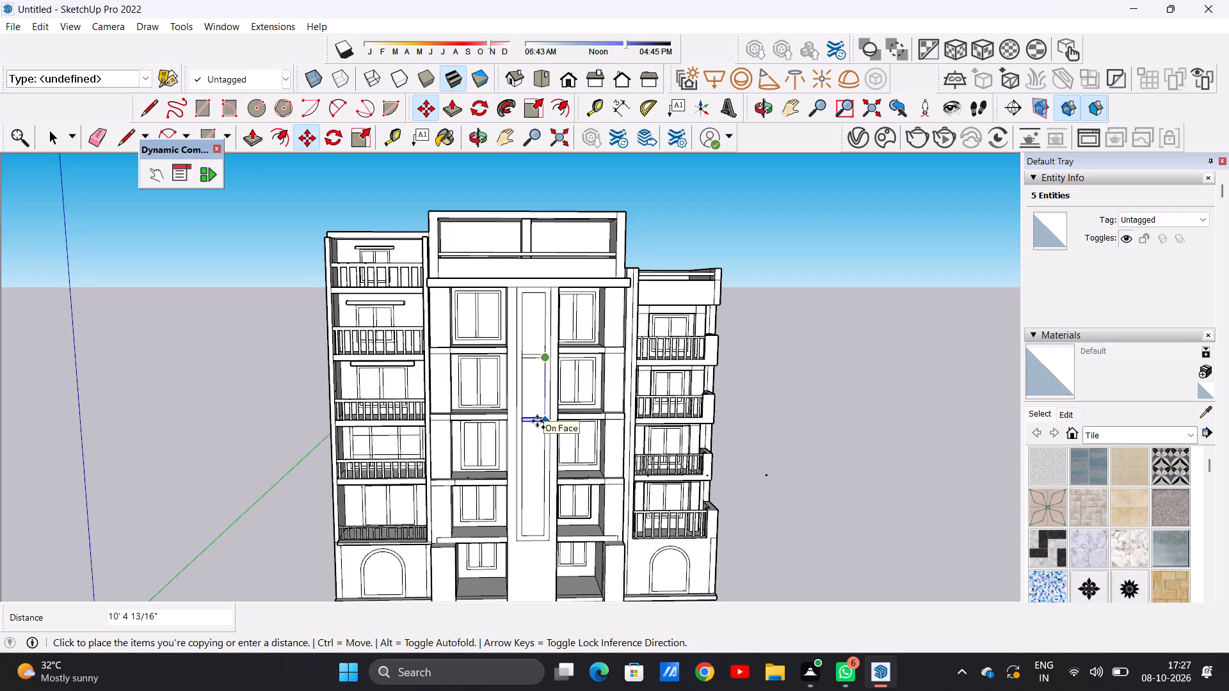
pyautogui.click(537, 421)
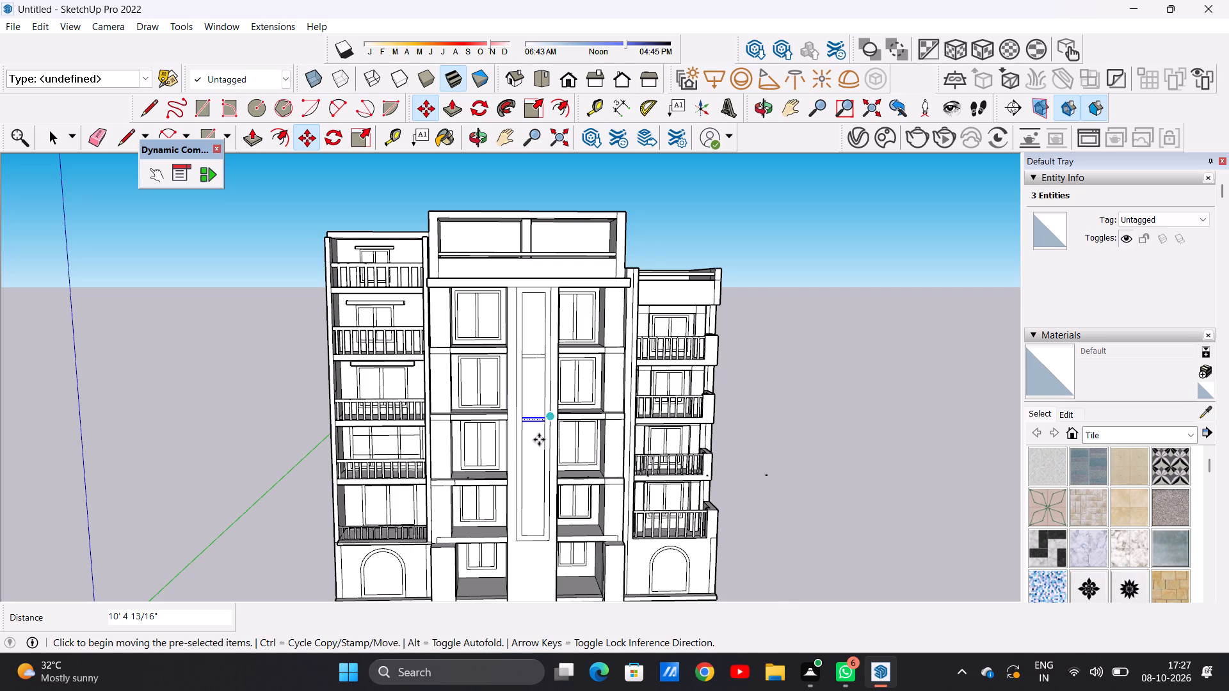
# Copy the strip another 10' 8 1/4" or so down the inner panel to the following floor slab, and clear the selection.
pyautogui.scroll(4, 538, 464)
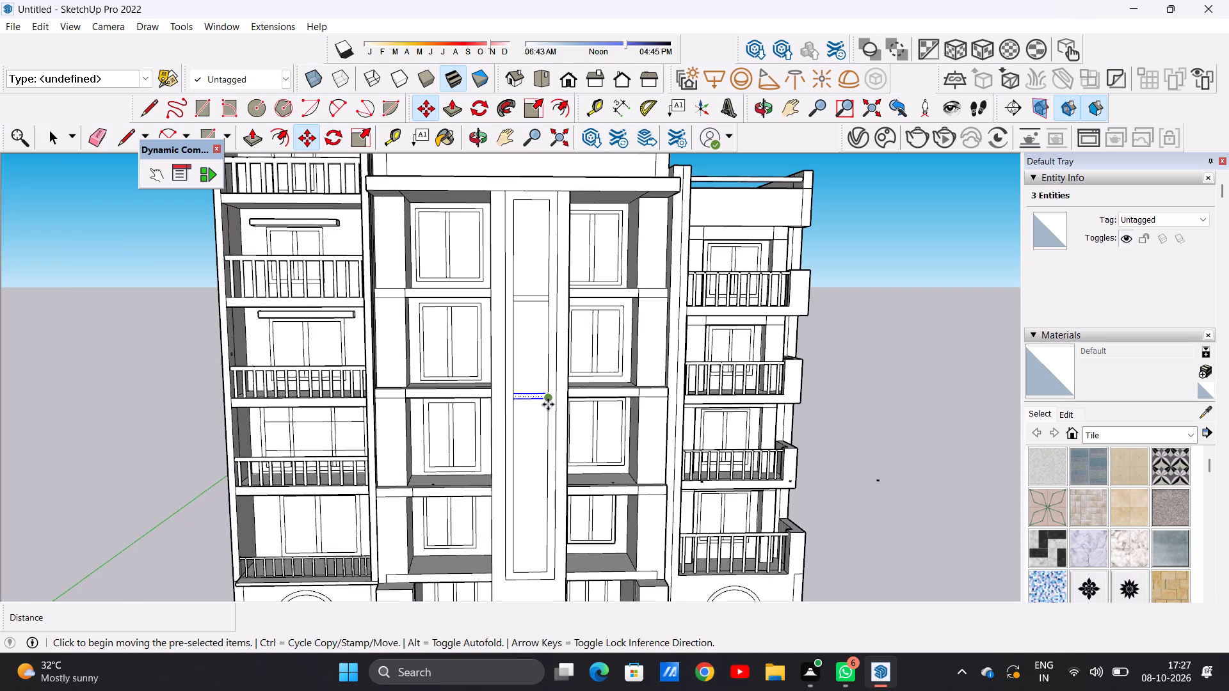
pyautogui.click(548, 404)
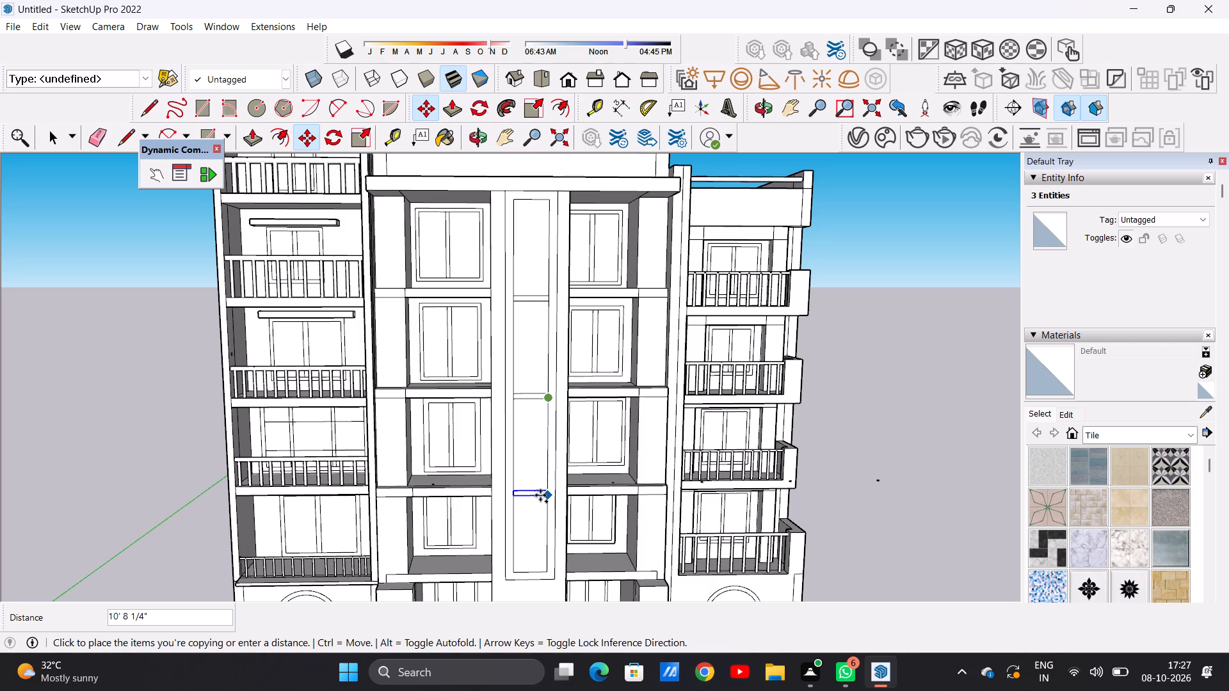
pyautogui.click(540, 495)
pyautogui.press('space')
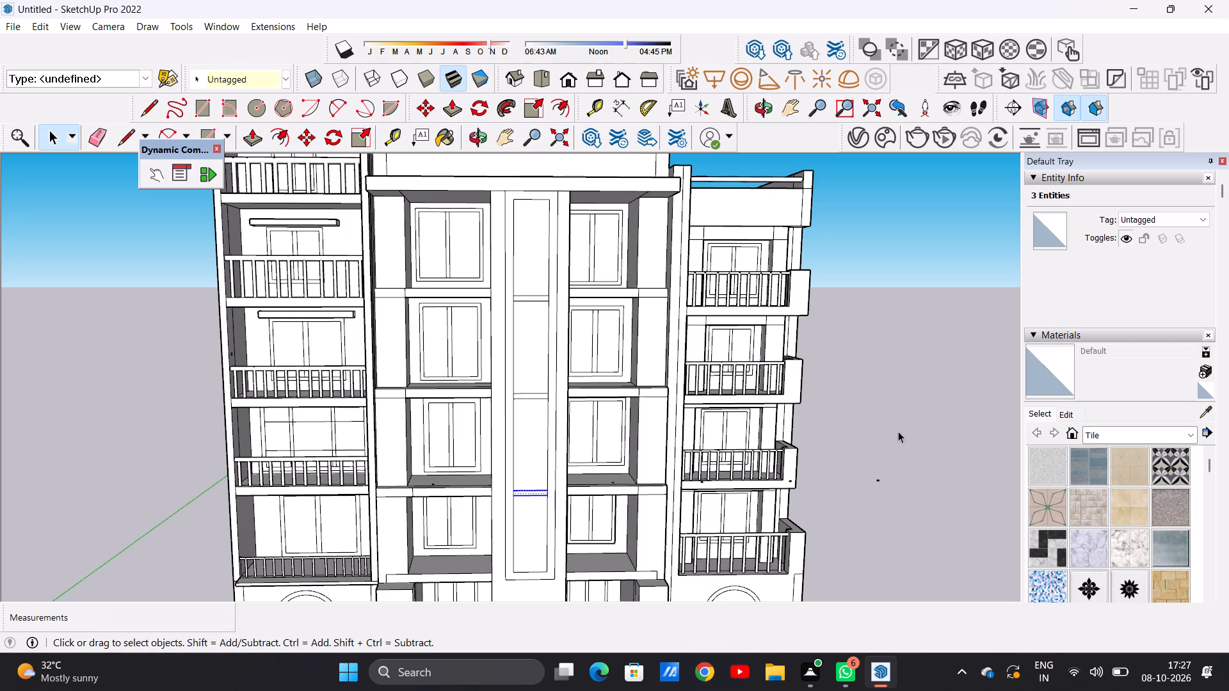
pyautogui.click(879, 438)
# Push/Pull the border face around the central pier's inner panel outward by about 10 15/16".
pyautogui.scroll(12, 565, 496)
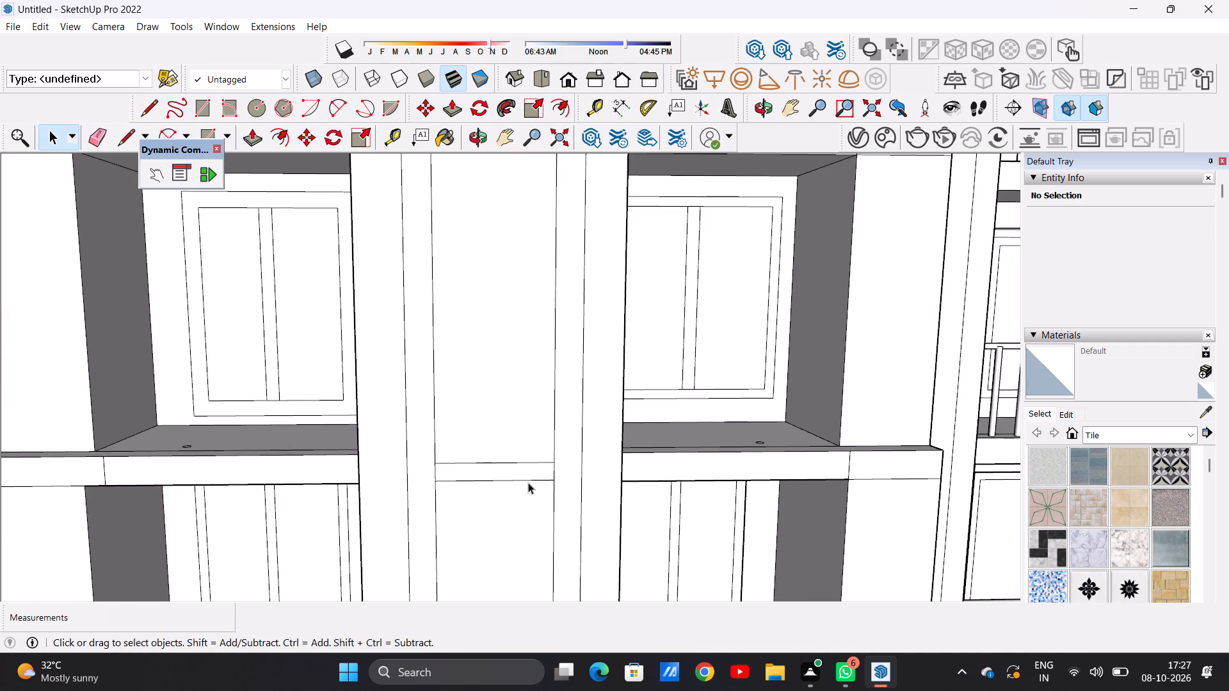
pyautogui.scroll(-1, 528, 481)
pyautogui.scroll(1, 528, 481)
pyautogui.scroll(-19, 528, 481)
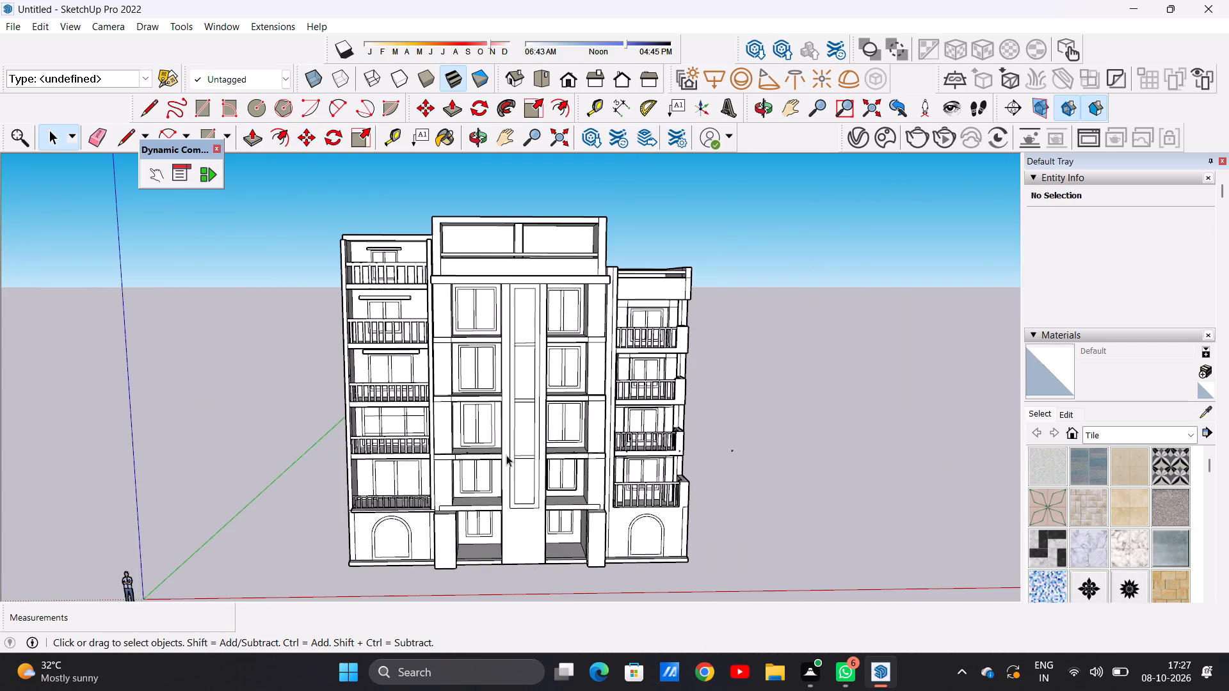
pyautogui.moveTo(622, 342); pyautogui.dragTo(462, 352, button='middle')
pyautogui.scroll(5, 534, 278)
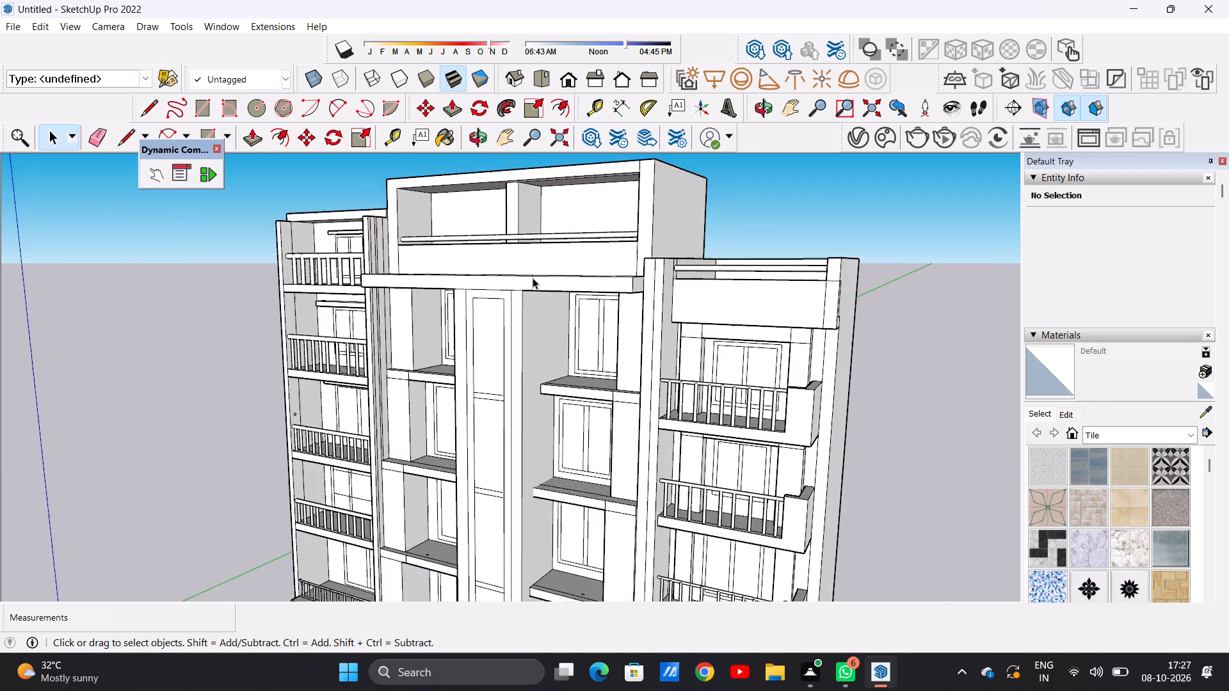
pyautogui.scroll(4, 533, 278)
pyautogui.scroll(-1, 520, 299)
pyautogui.scroll(4, 520, 299)
pyautogui.press('p')
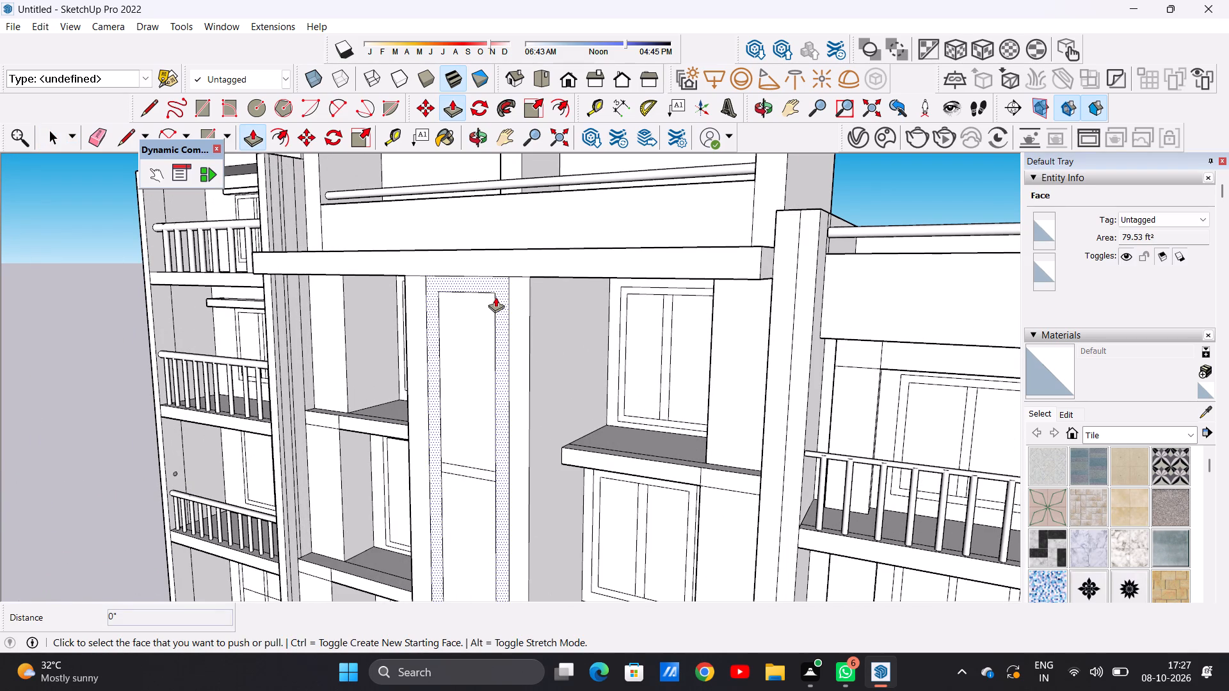
pyautogui.click(495, 297)
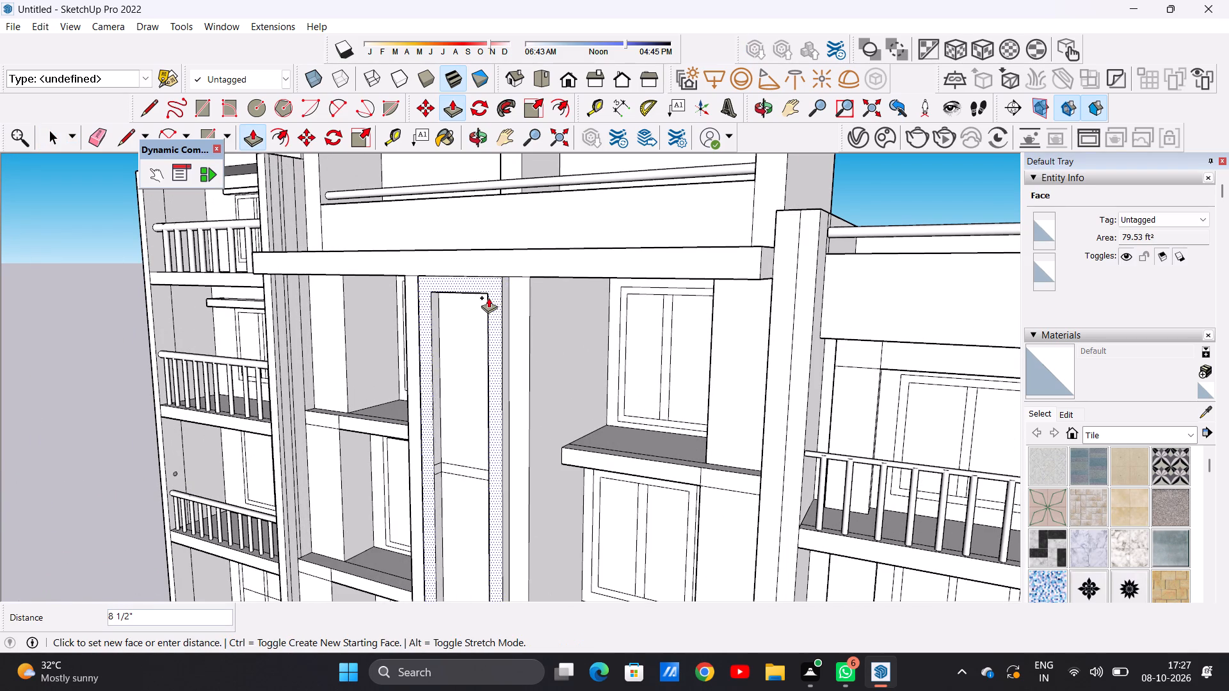
pyautogui.click(486, 299)
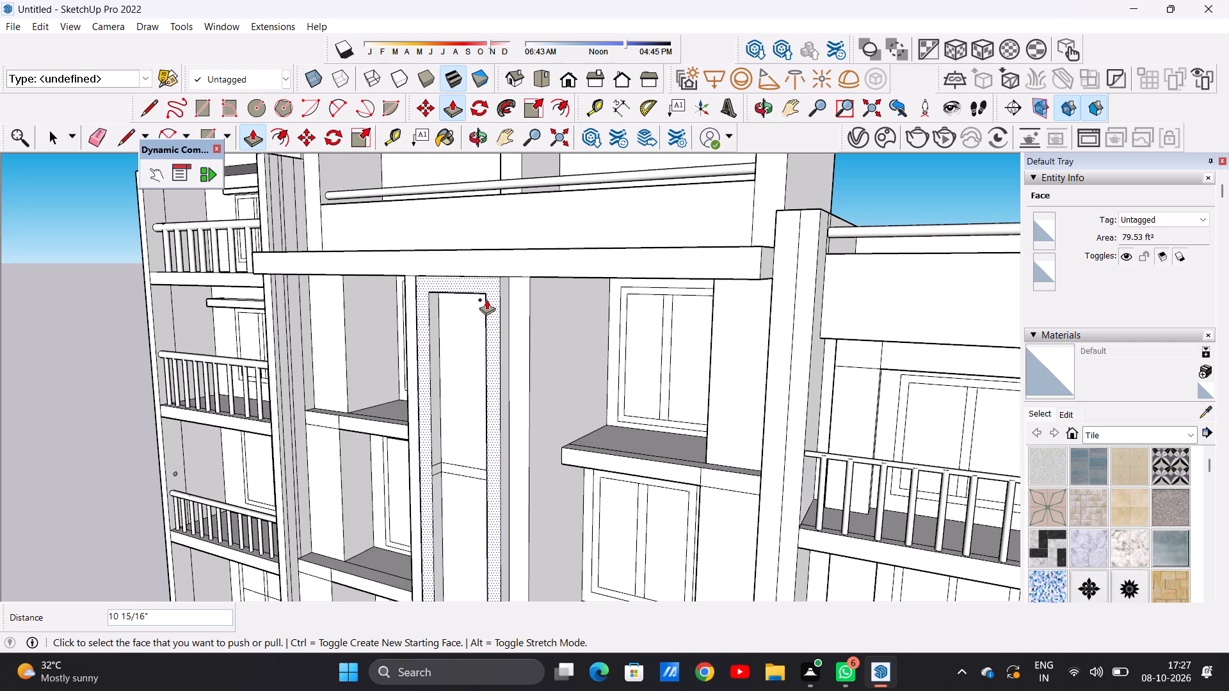
pyautogui.press('space')
# Examine the front facade with the raised pier border, the balconies and the ground-floor arches.
pyautogui.scroll(-11, 486, 345)
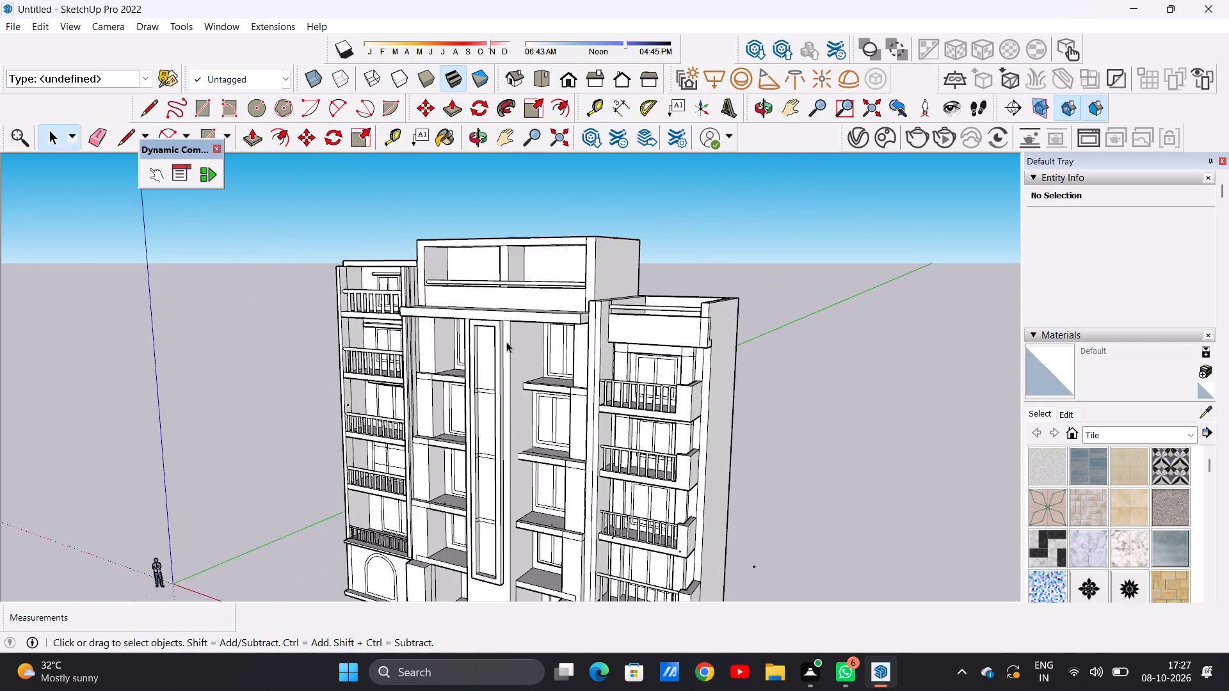
pyautogui.scroll(-5, 506, 342)
pyautogui.moveTo(453, 399); pyautogui.dragTo(582, 340, button='middle')
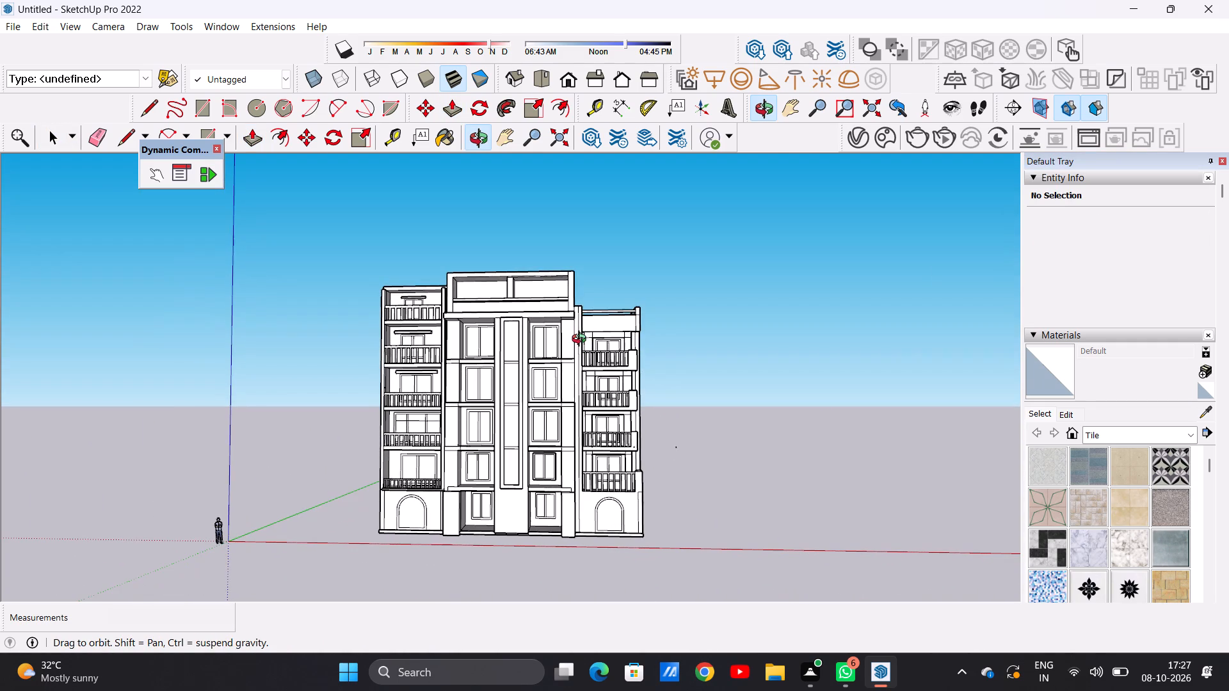
pyautogui.moveTo(582, 340); pyautogui.dragTo(582, 342, button='middle')
pyautogui.scroll(10, 415, 505)
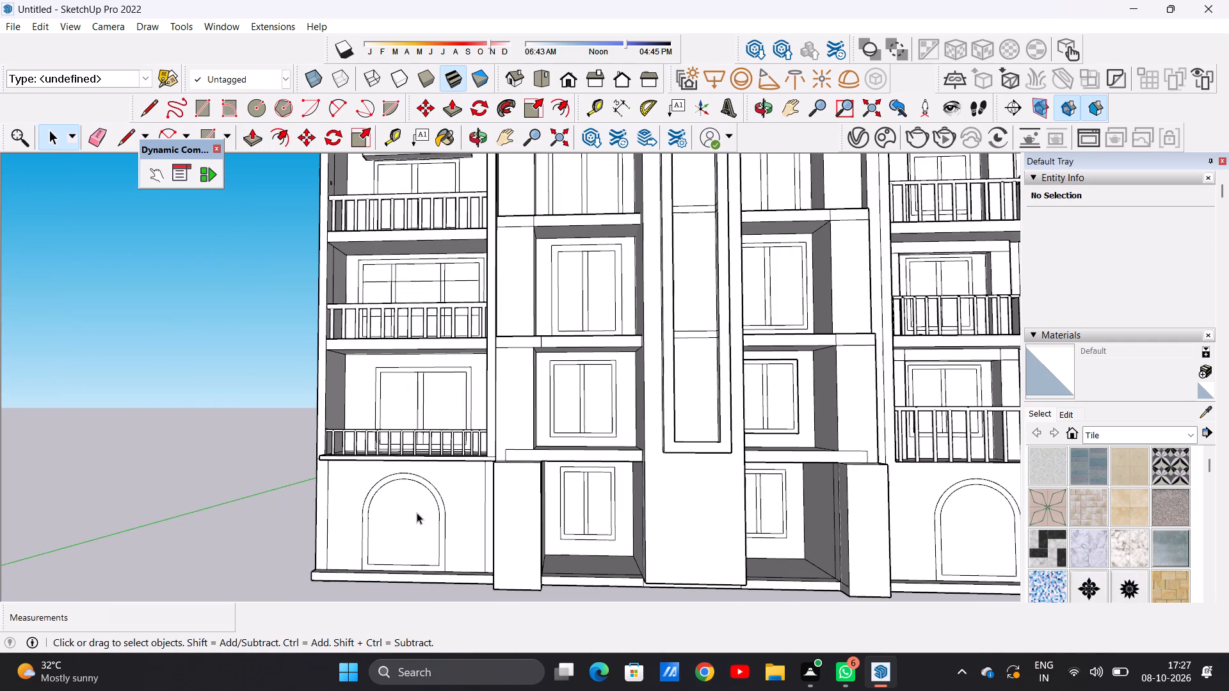
pyautogui.scroll(-6, 430, 548)
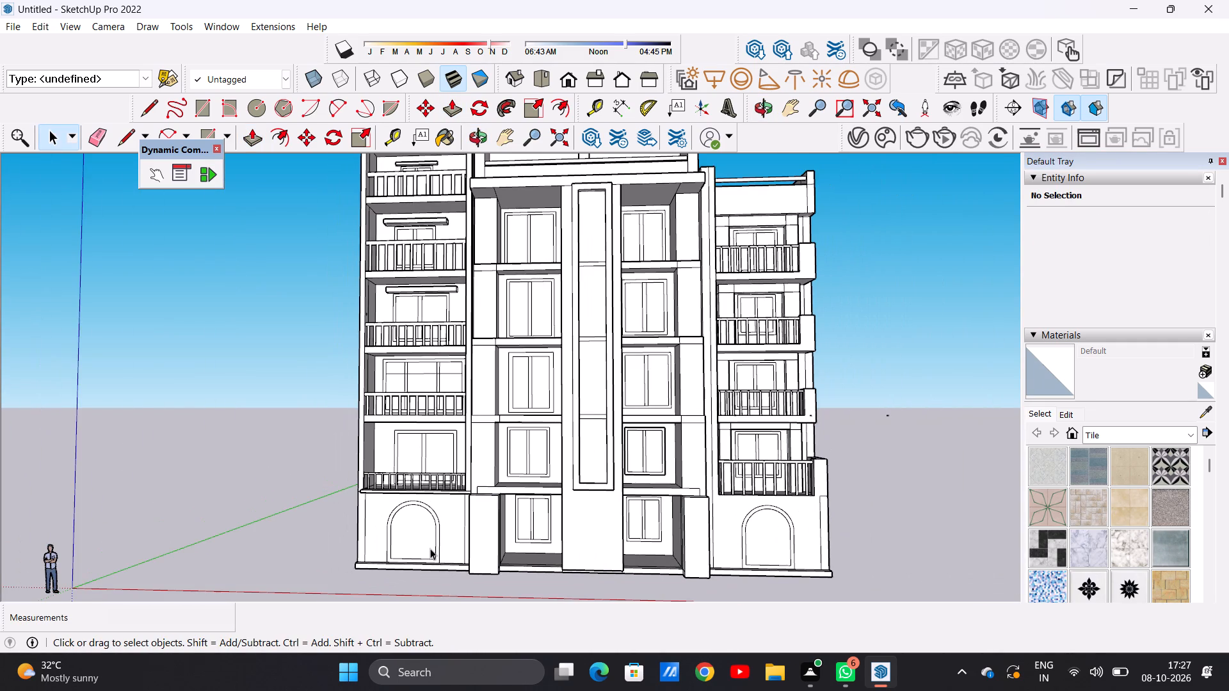
pyautogui.scroll(-1, 430, 548)
pyautogui.moveTo(434, 534); pyautogui.dragTo(439, 546, button='middle')
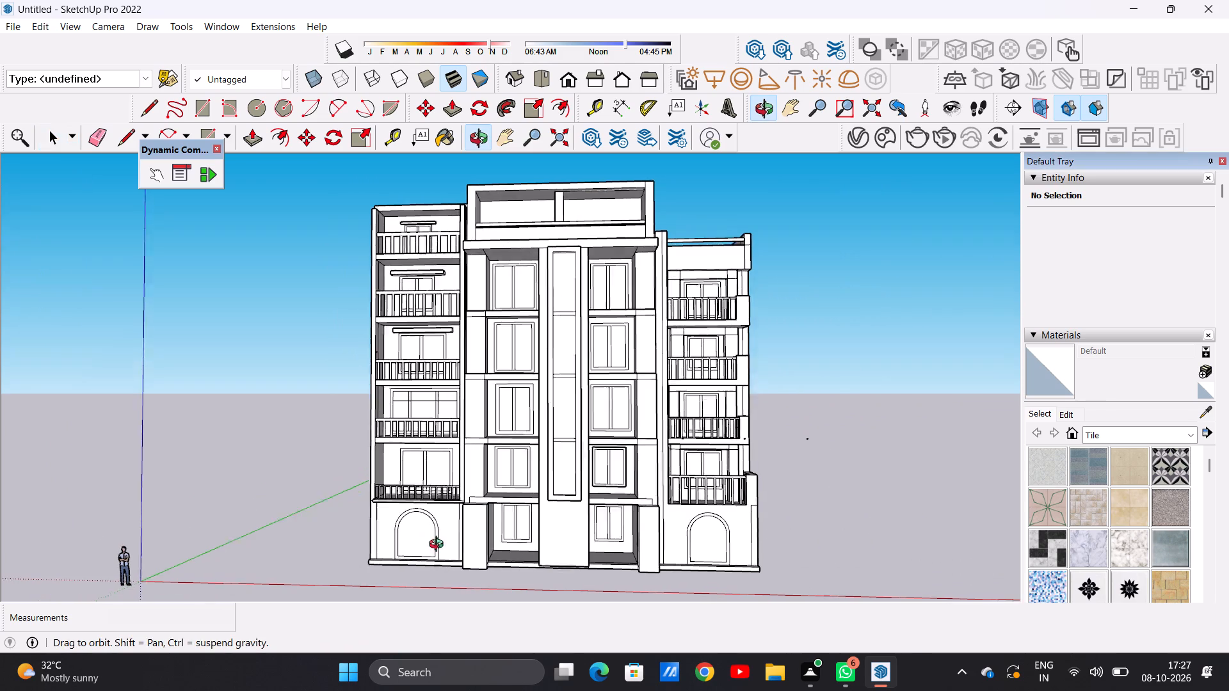
pyautogui.moveTo(439, 546); pyautogui.dragTo(444, 563, button='middle')
pyautogui.scroll(5, 441, 553)
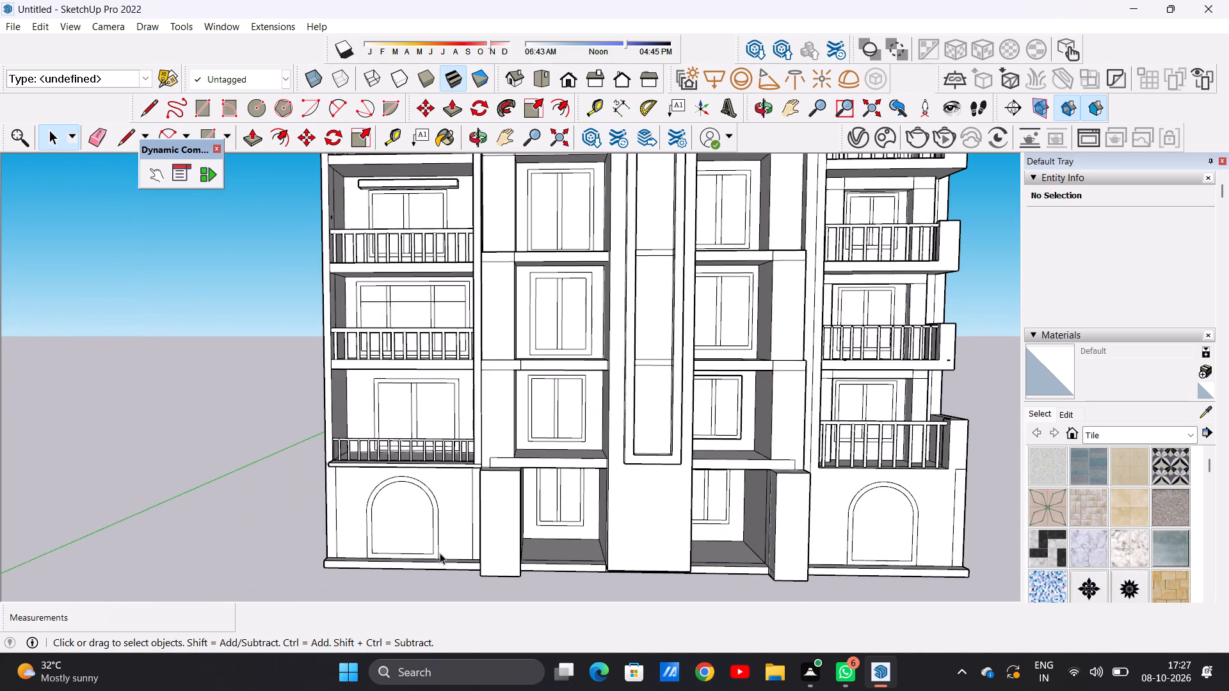
pyautogui.moveTo(510, 411); pyautogui.dragTo(503, 494, button='middle')
pyautogui.scroll(-6, 503, 494)
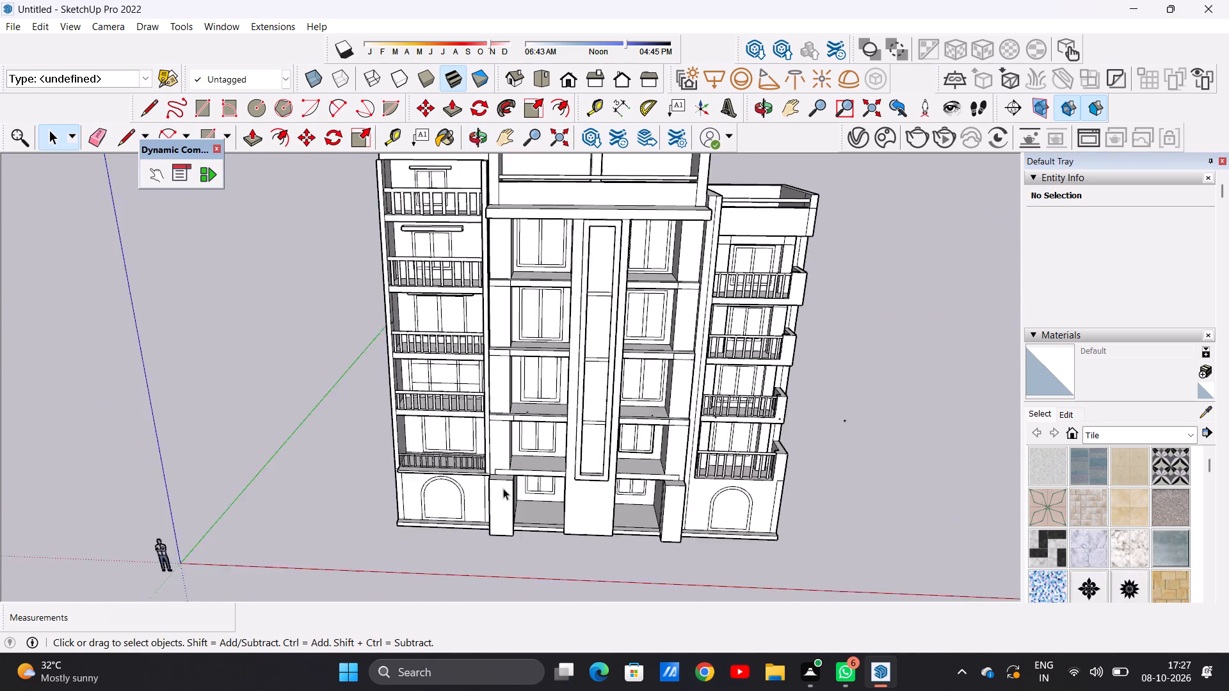
# Erase the small roof rectangle's outer side edge and its short extension to the roof's front edge on the central block.
pyautogui.scroll(-9, 503, 488)
pyautogui.moveTo(581, 340); pyautogui.dragTo(583, 441, button='middle')
pyautogui.scroll(5, 563, 349)
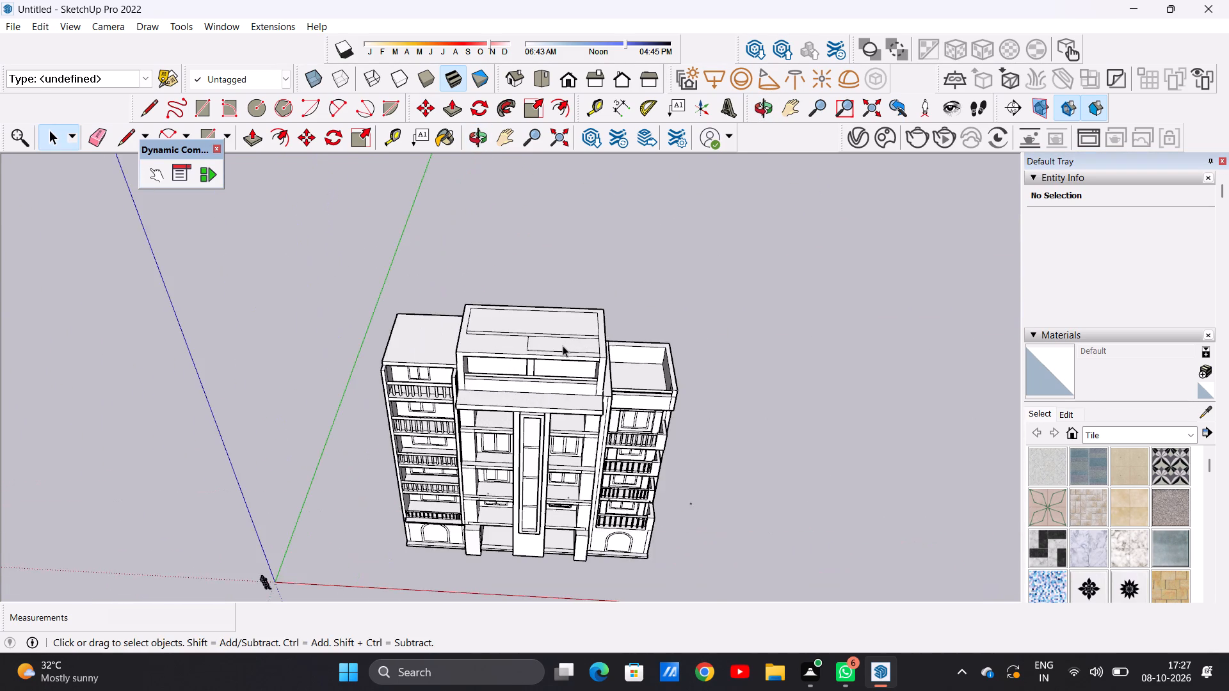
pyautogui.scroll(6, 563, 345)
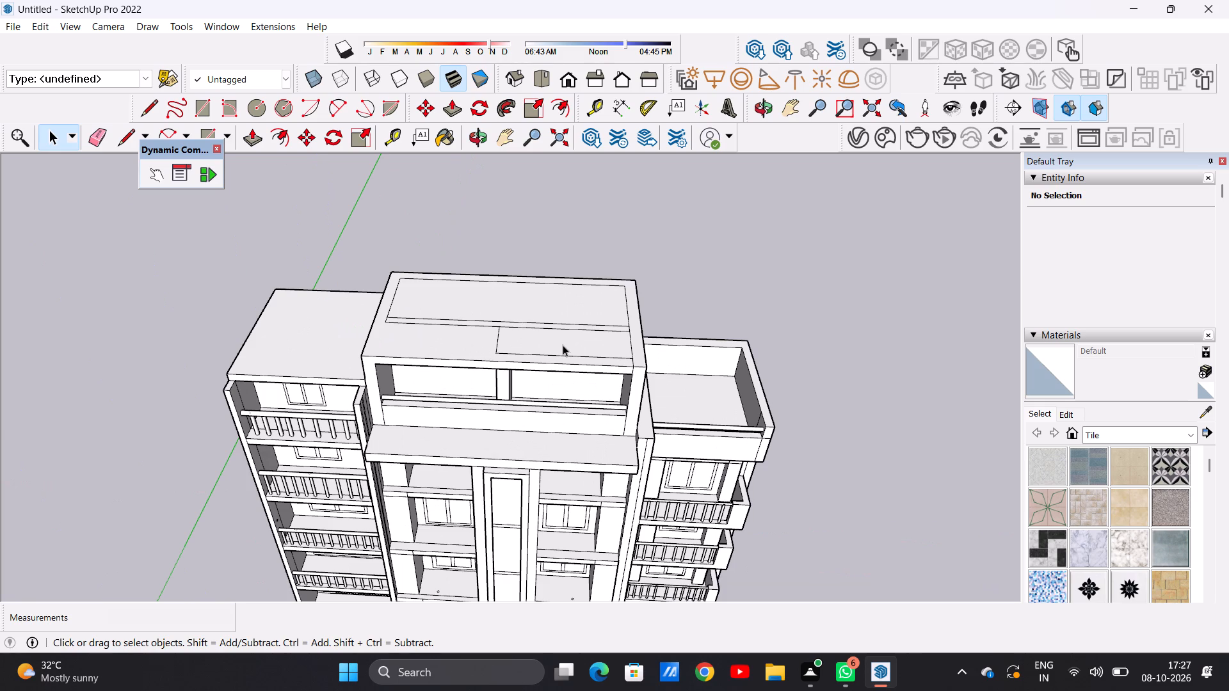
pyautogui.scroll(5, 568, 326)
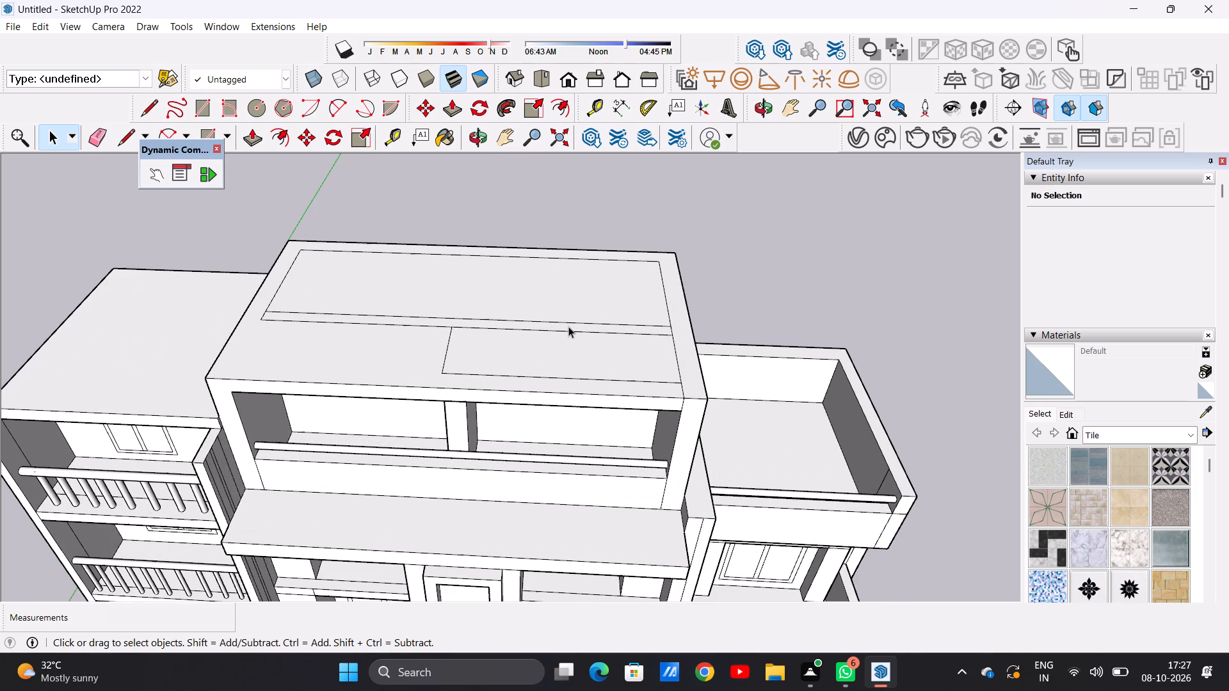
pyautogui.scroll(2, 629, 379)
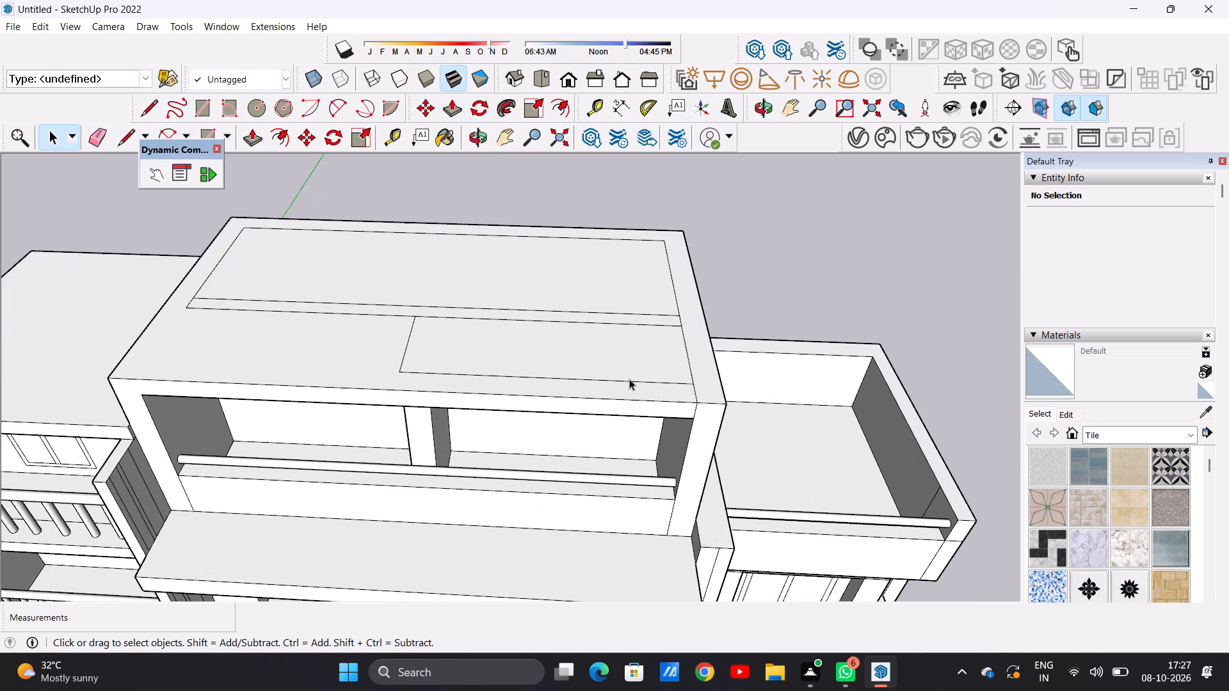
pyautogui.middleClick(643, 395)
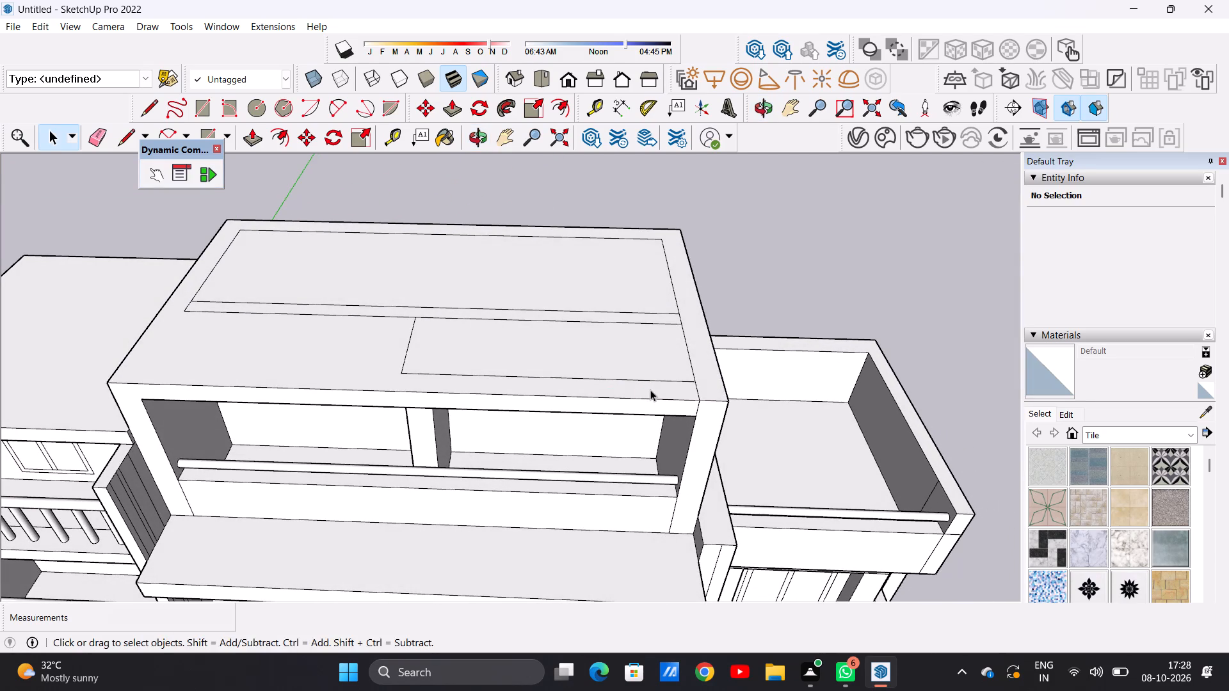
pyautogui.moveTo(657, 395); pyautogui.dragTo(679, 255, button='middle')
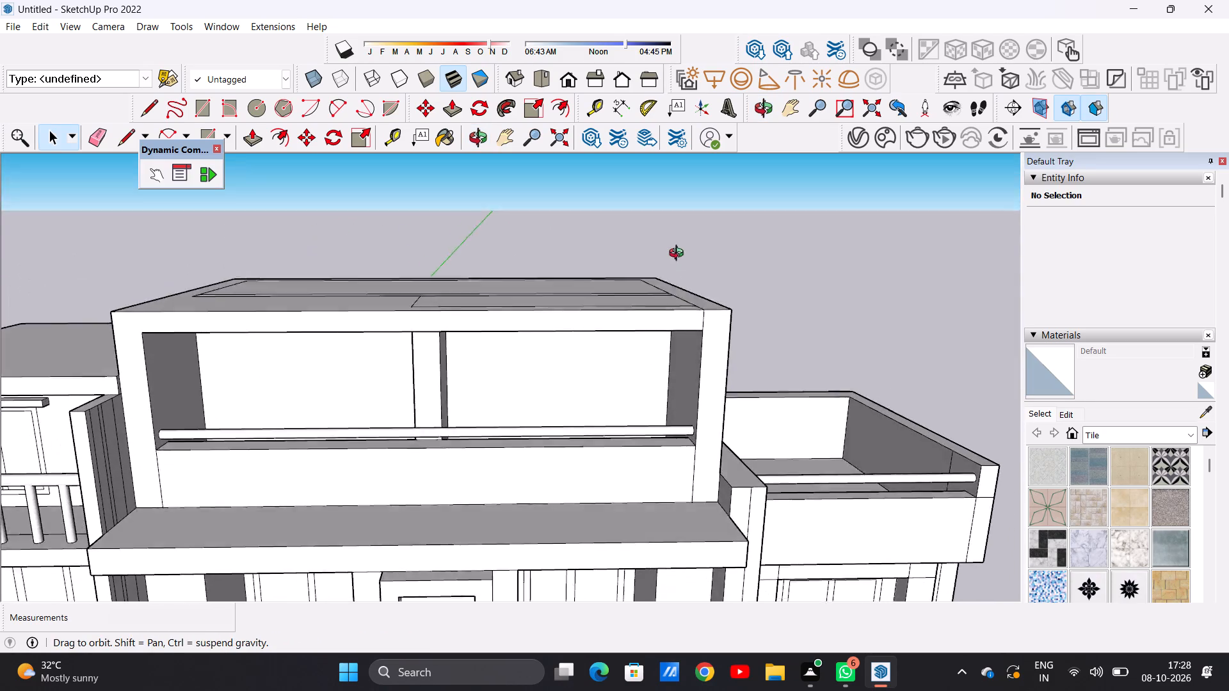
pyautogui.moveTo(679, 255); pyautogui.dragTo(681, 413, button='middle')
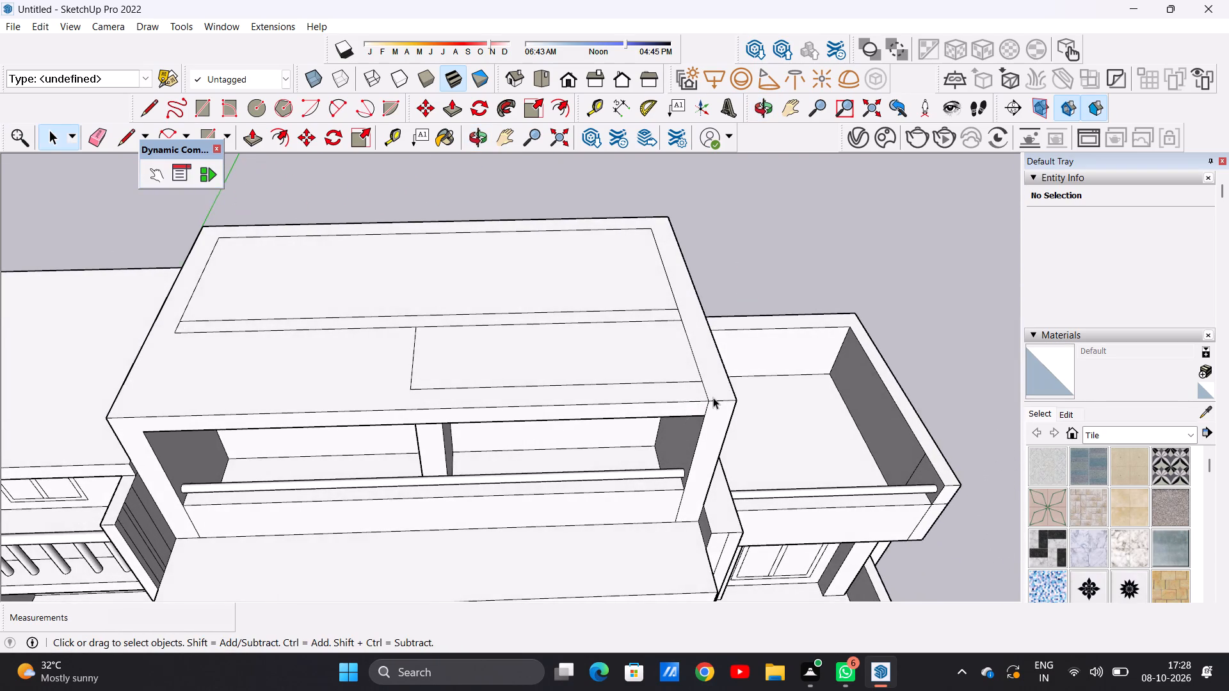
pyautogui.scroll(4, 714, 397)
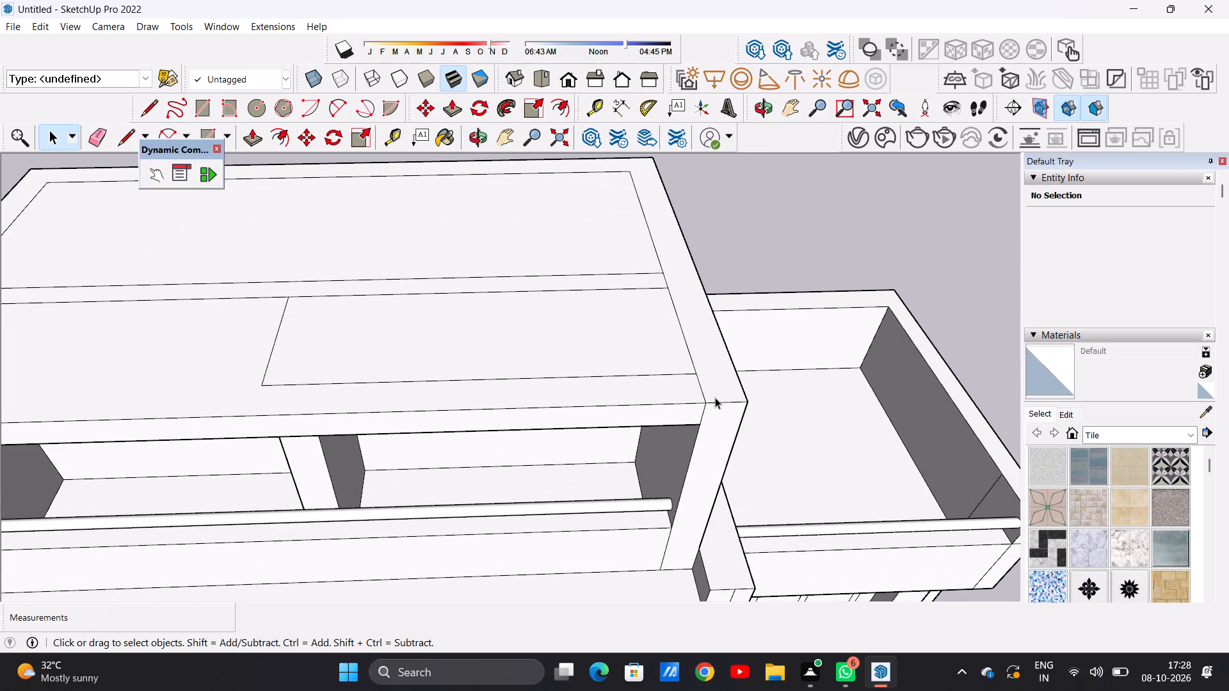
pyautogui.press('e')
pyautogui.scroll(2, 709, 391)
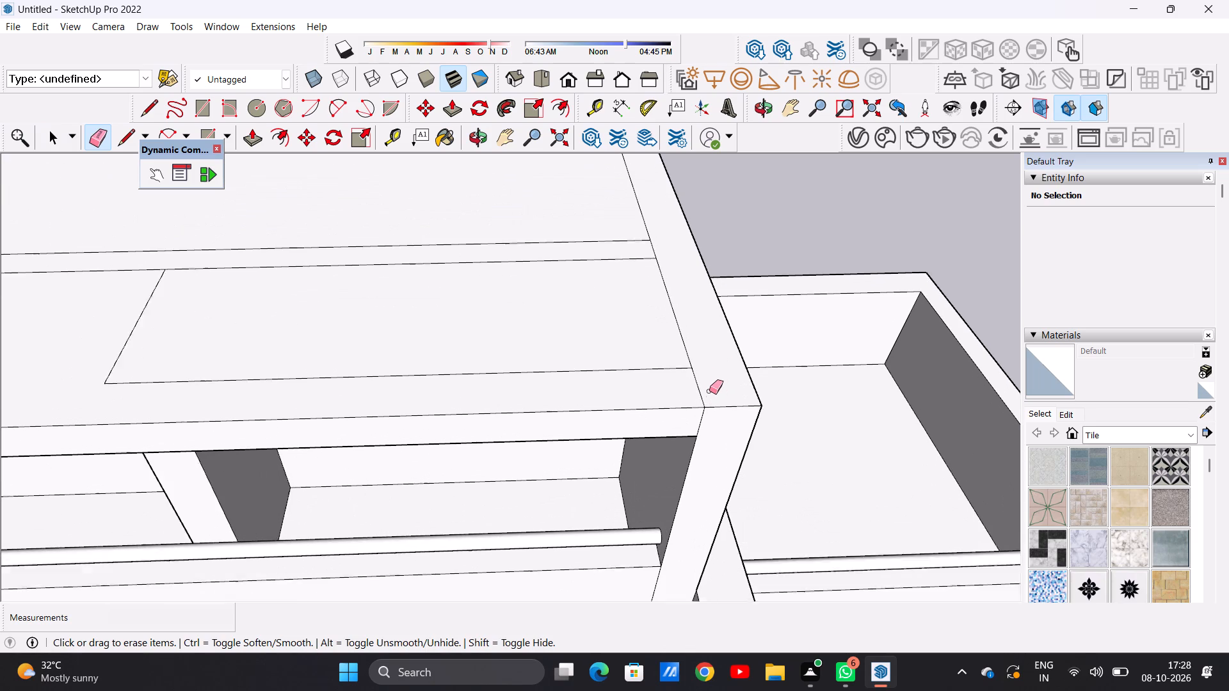
pyautogui.scroll(2, 709, 391)
pyautogui.moveTo(687, 388); pyautogui.dragTo(698, 390)
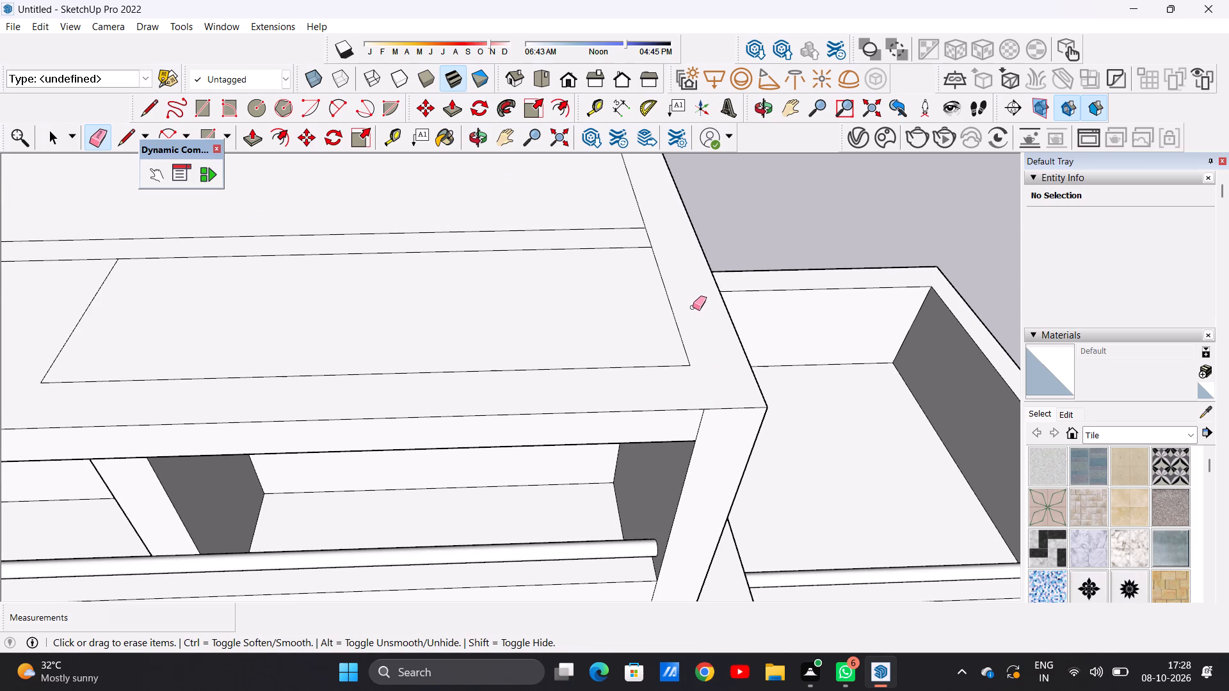
pyautogui.moveTo(676, 287); pyautogui.dragTo(646, 289)
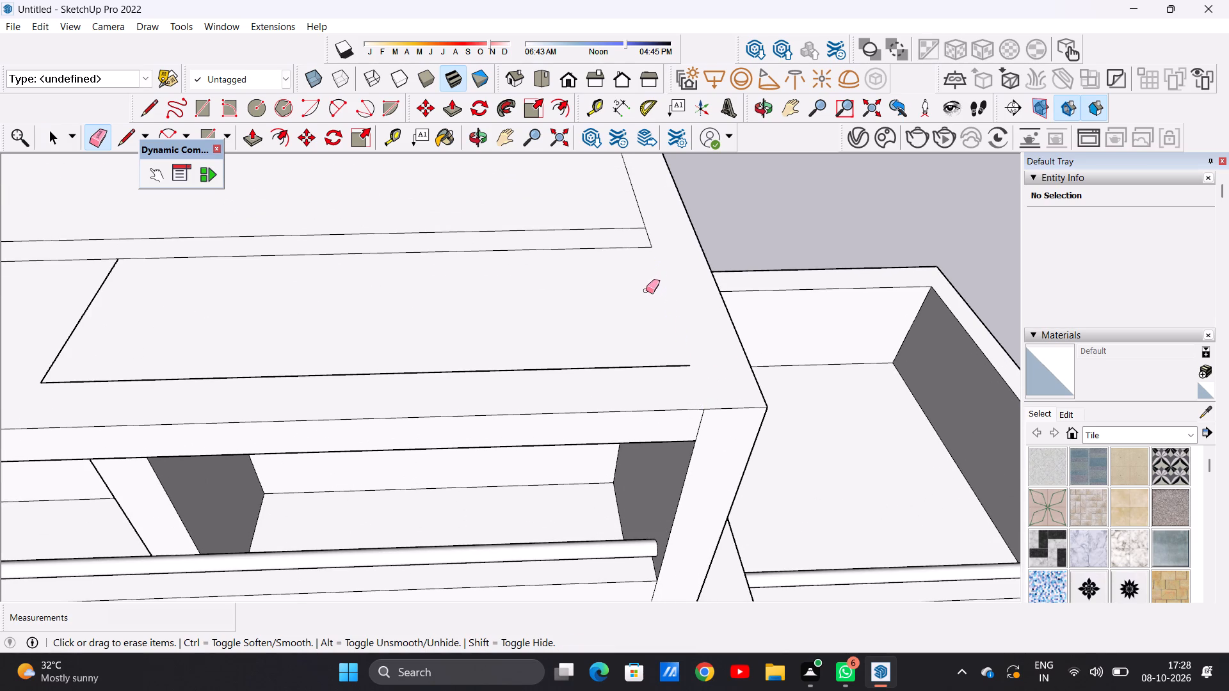
# Draw lines about 1' 5 11/16" long extending the inner roof outline's front edge and small rectangle's front edge to the roof's side edge.
pyautogui.press('l')
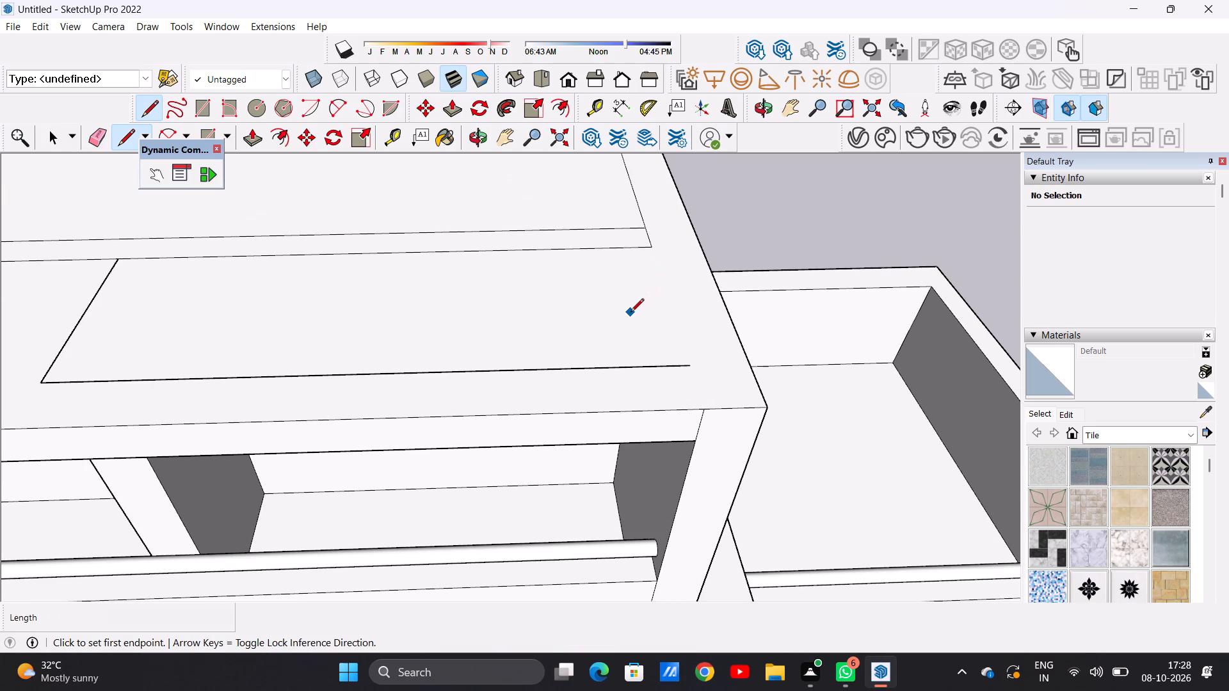
pyautogui.moveTo(593, 459); pyautogui.dragTo(546, 317, button='middle')
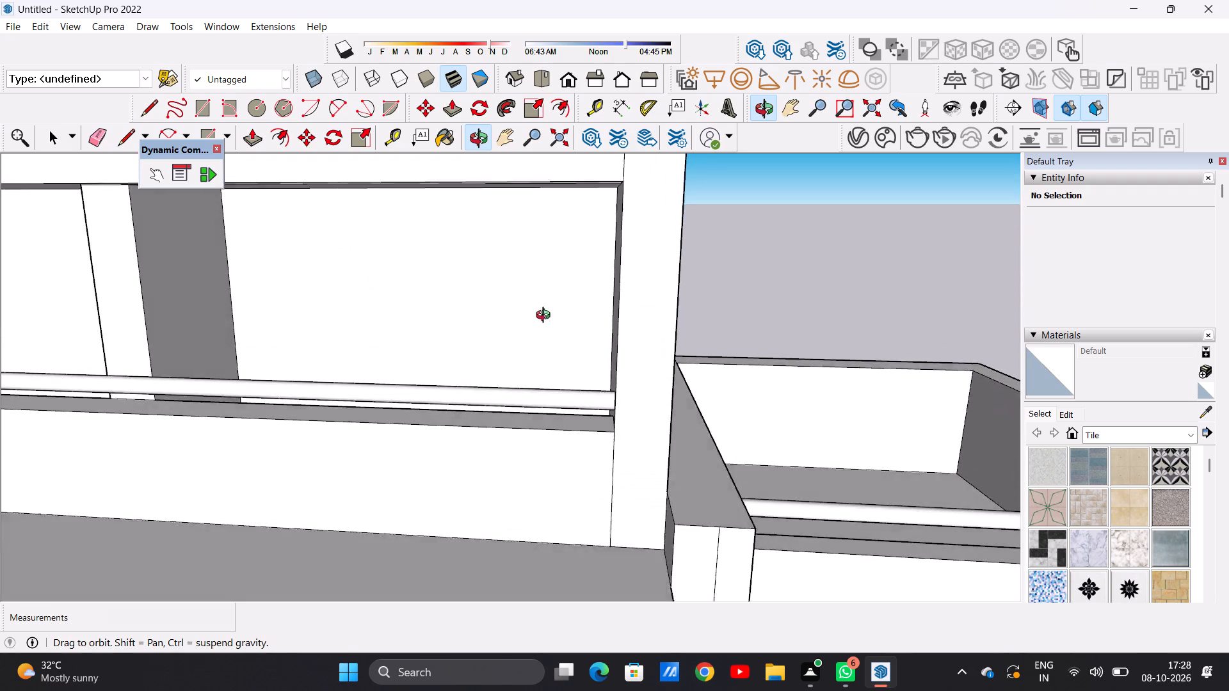
pyautogui.moveTo(546, 317); pyautogui.dragTo(544, 324, button='middle')
pyautogui.scroll(-11, 527, 429)
pyautogui.moveTo(510, 433); pyautogui.dragTo(534, 529, button='middle')
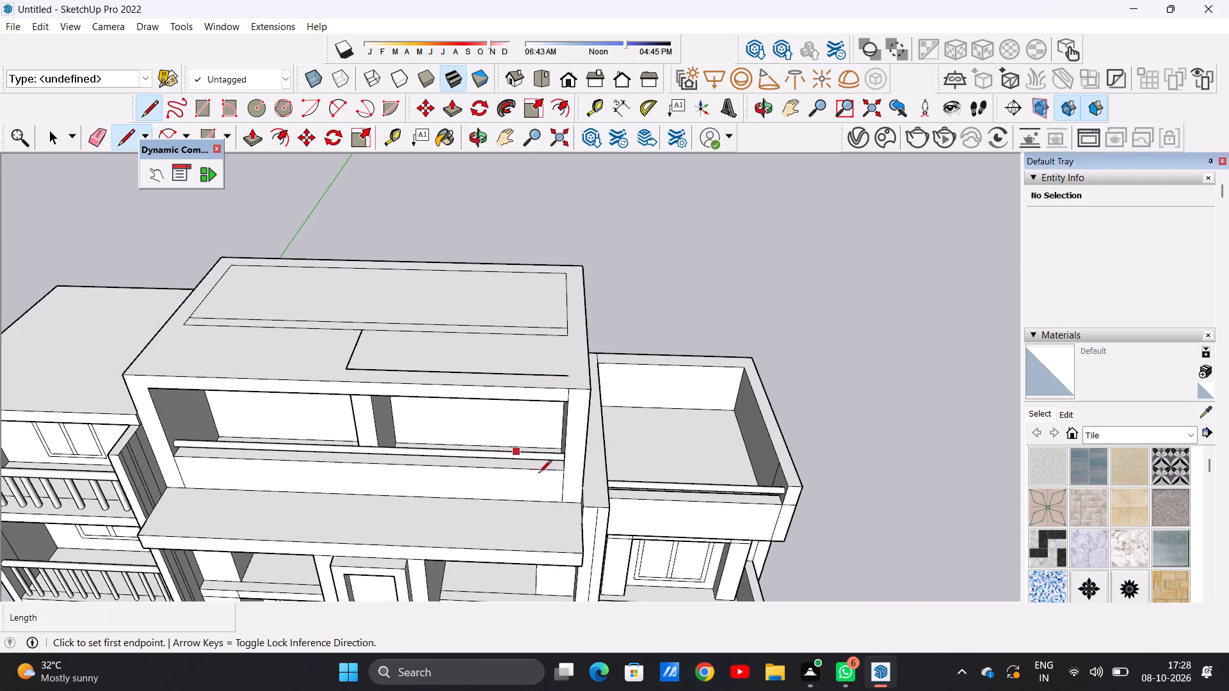
pyautogui.scroll(13, 568, 351)
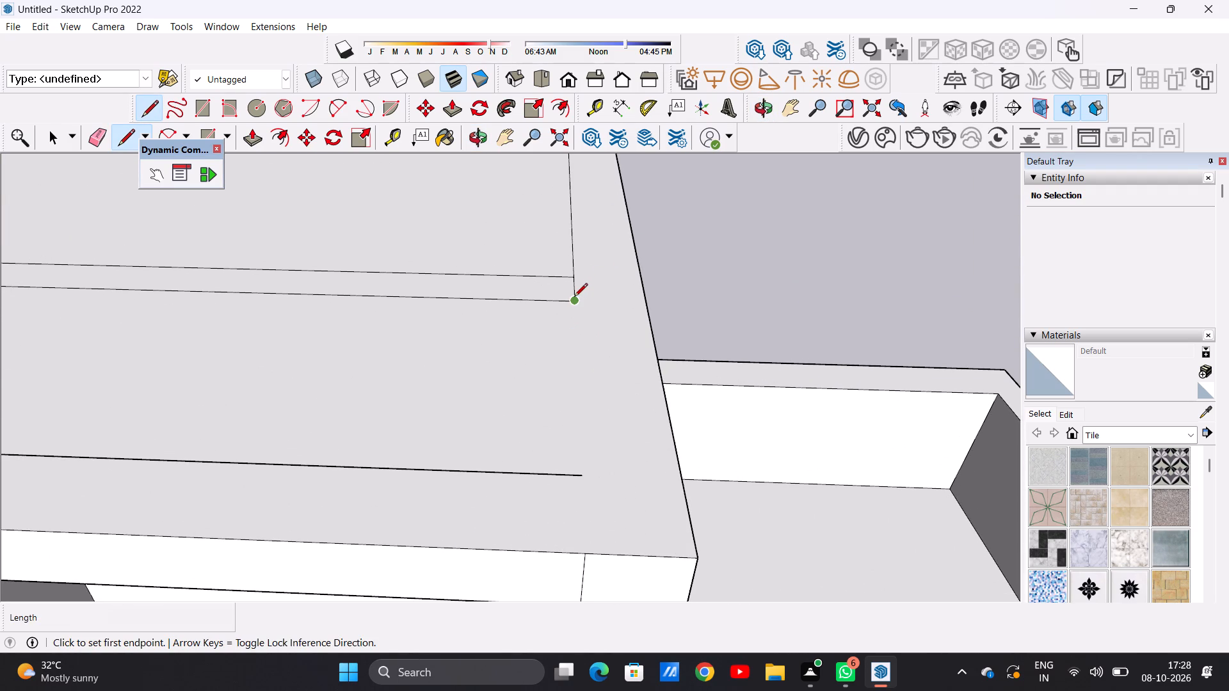
pyautogui.click(574, 298)
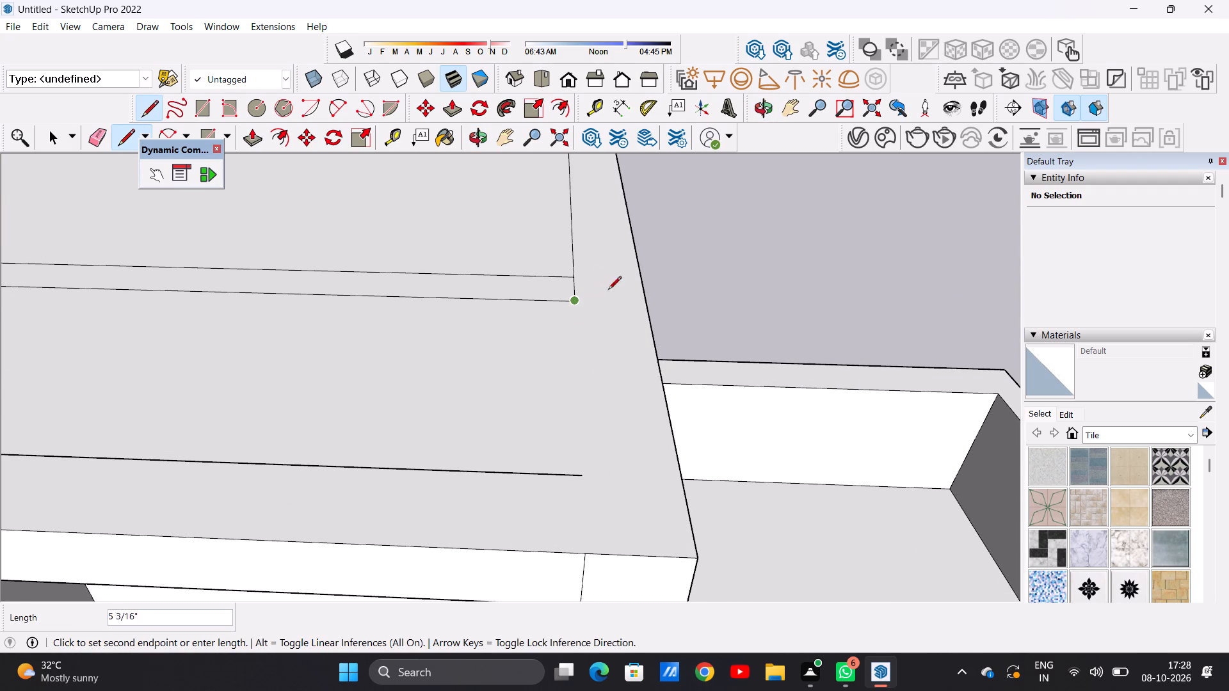
pyautogui.click(645, 301)
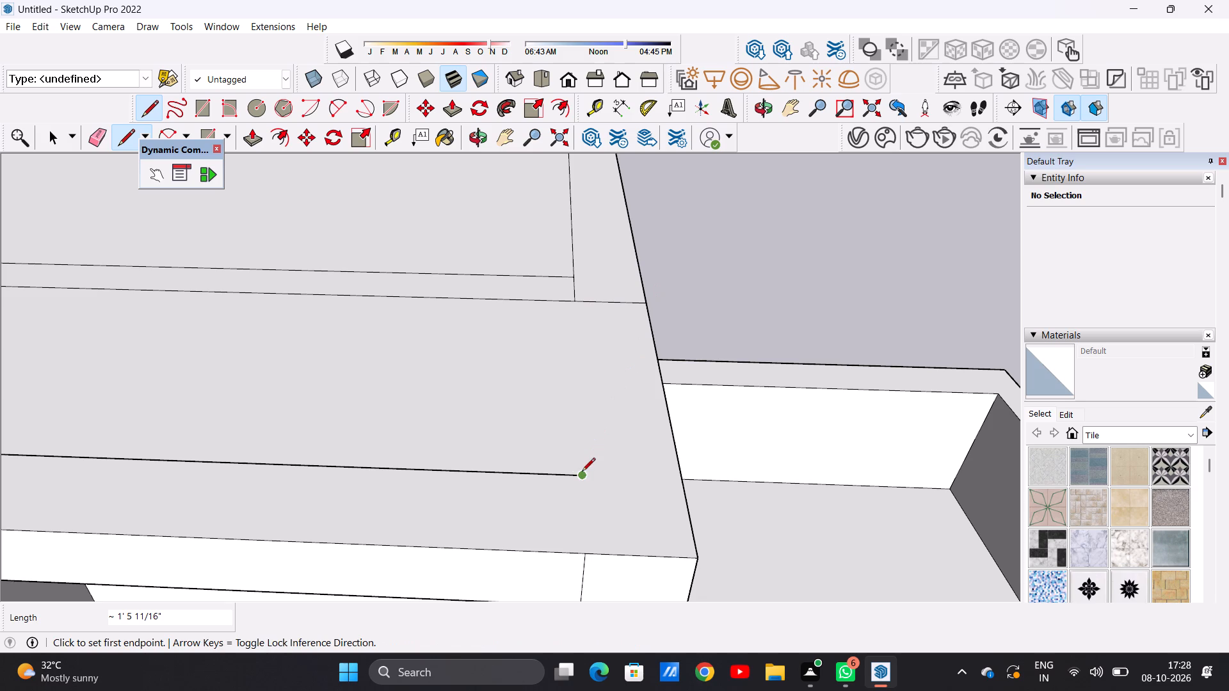
pyautogui.click(582, 472)
pyautogui.click(682, 478)
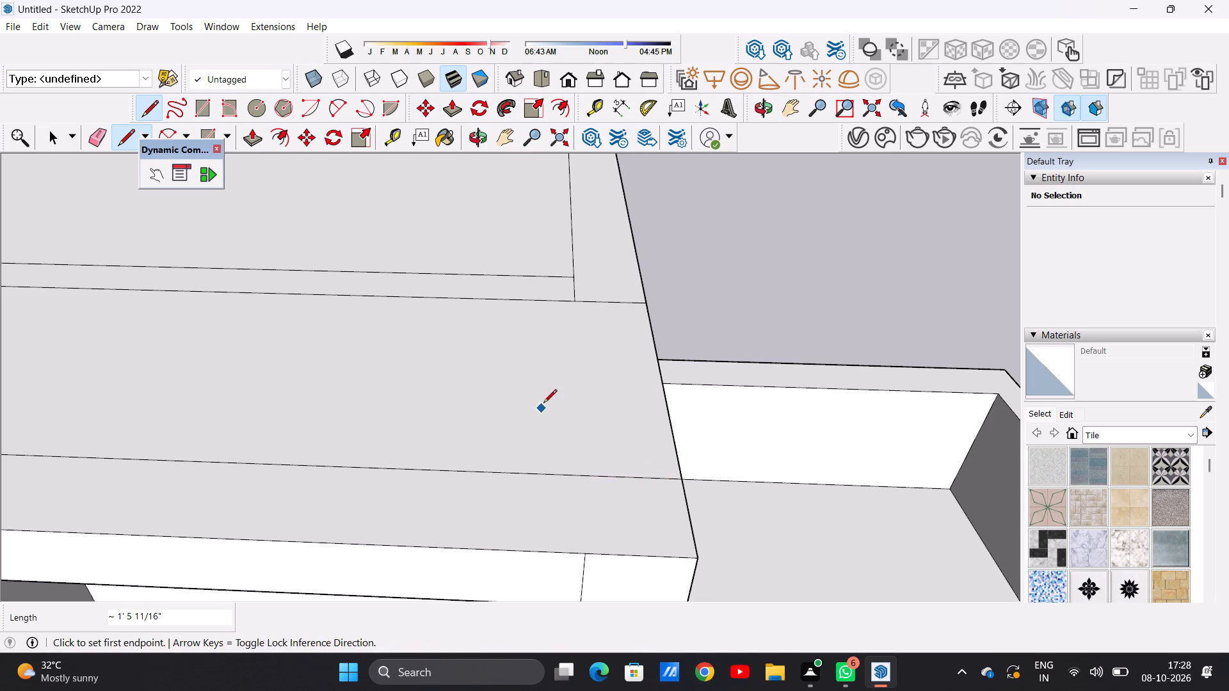
# Draw a dividing line about 5' 2" long across the small roof rectangle, from its front edge to the inner outline's front edge.
pyautogui.scroll(-12, 545, 404)
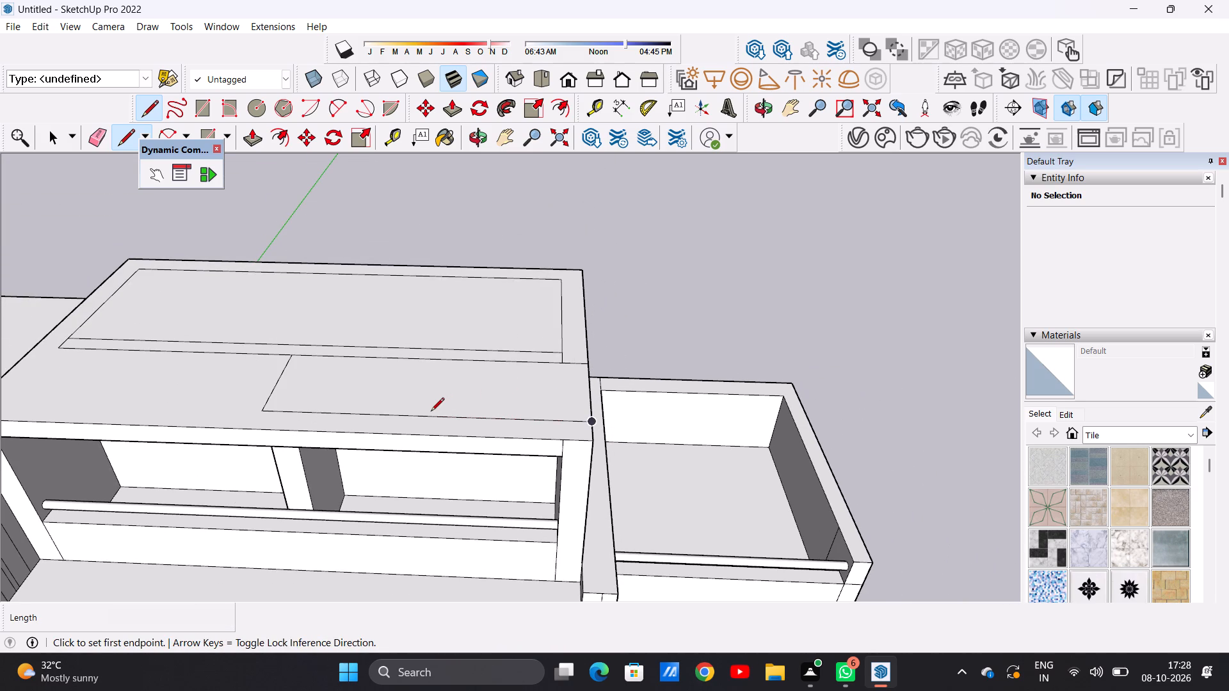
pyautogui.click(431, 412)
pyautogui.click(439, 354)
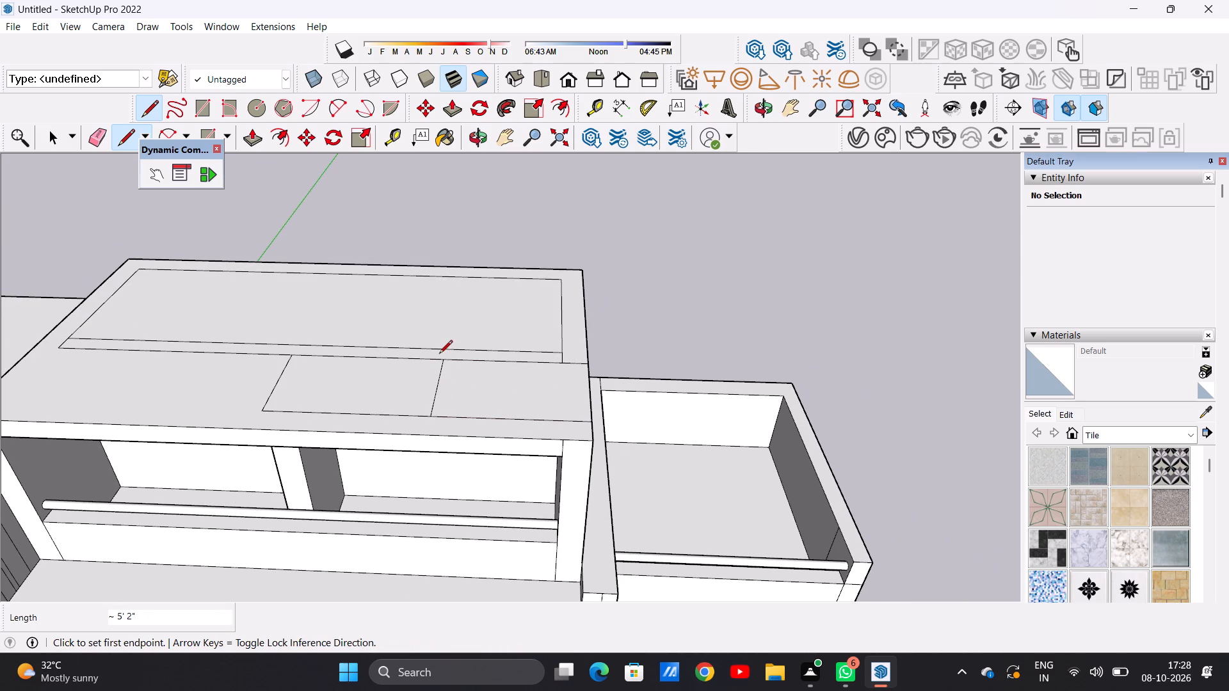
# Push/Pull the outer part of the divided roof rectangle upward by about 3' 1 11/16".
pyautogui.press('space')
pyautogui.press('p')
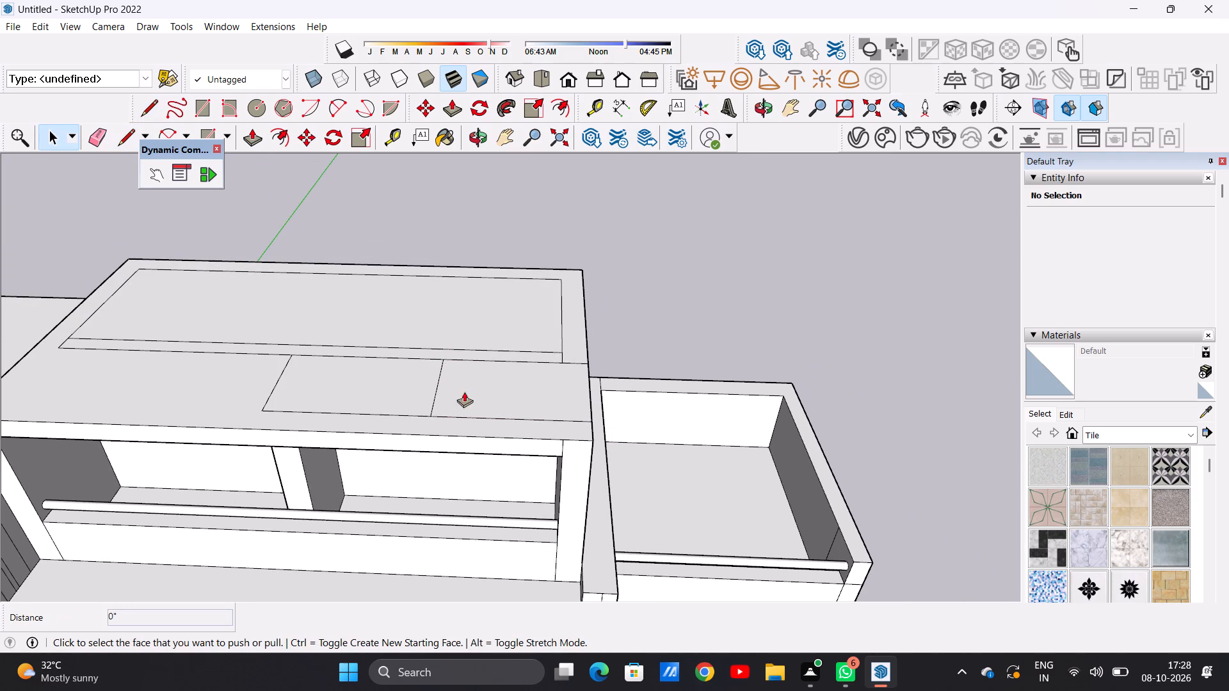
pyautogui.click(510, 387)
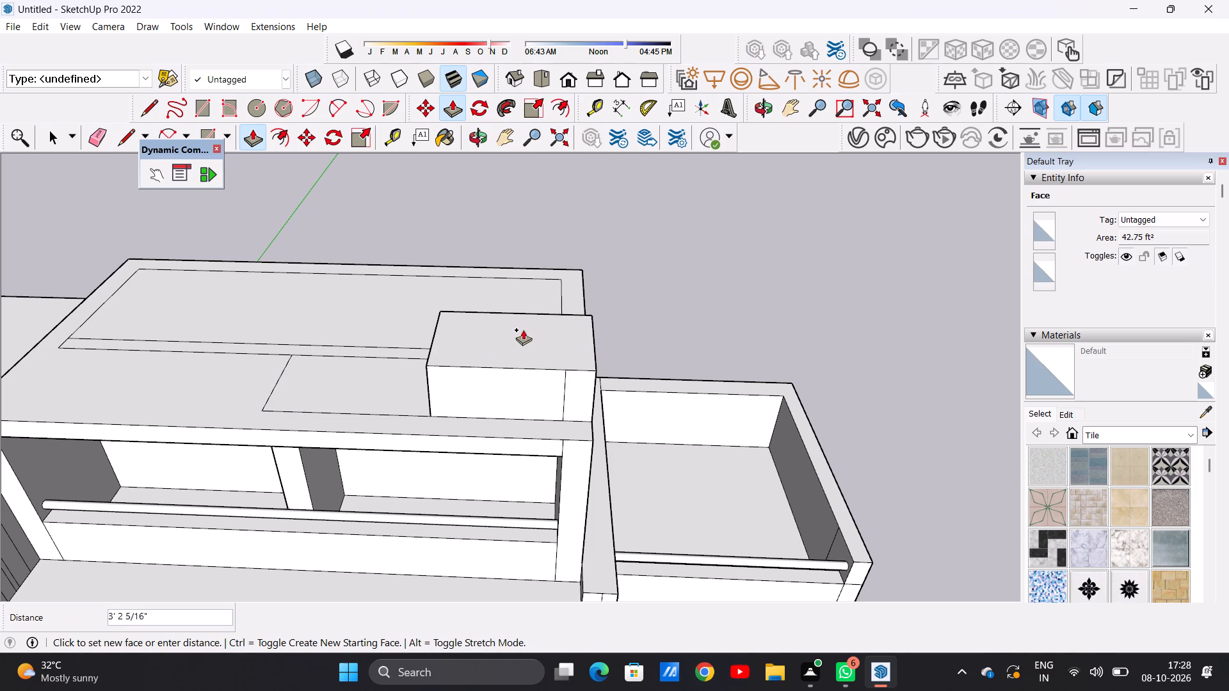
pyautogui.moveTo(524, 335); pyautogui.dragTo(549, 250, button='middle')
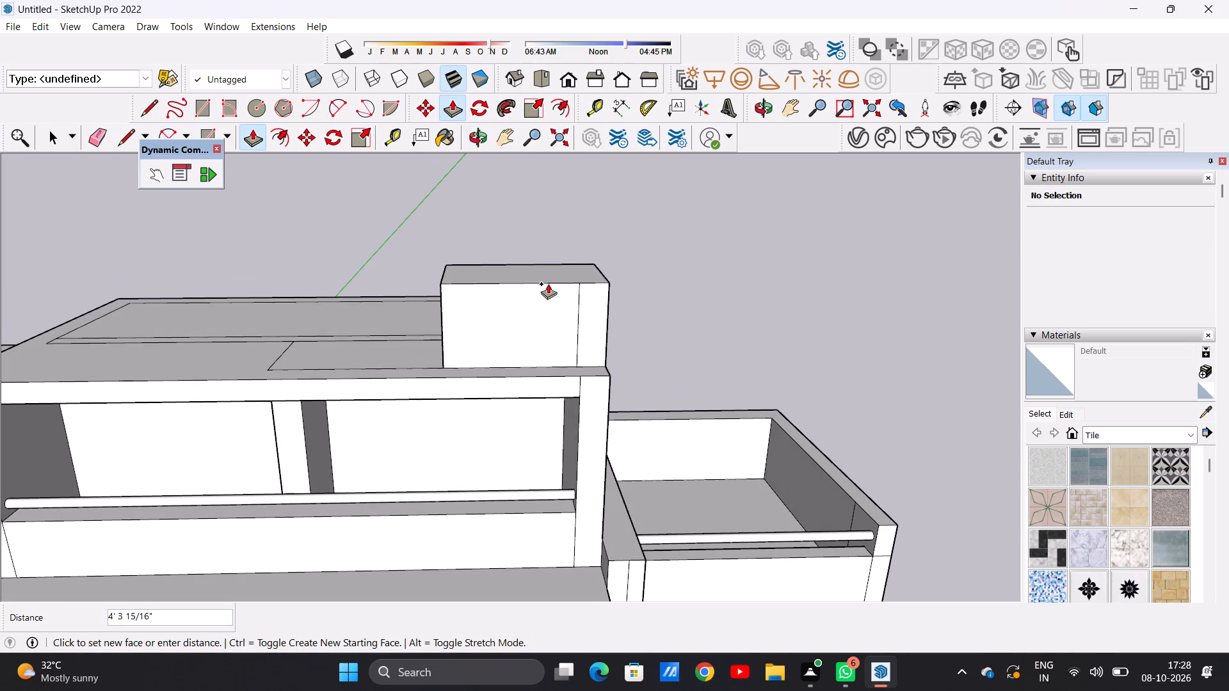
pyautogui.click(551, 296)
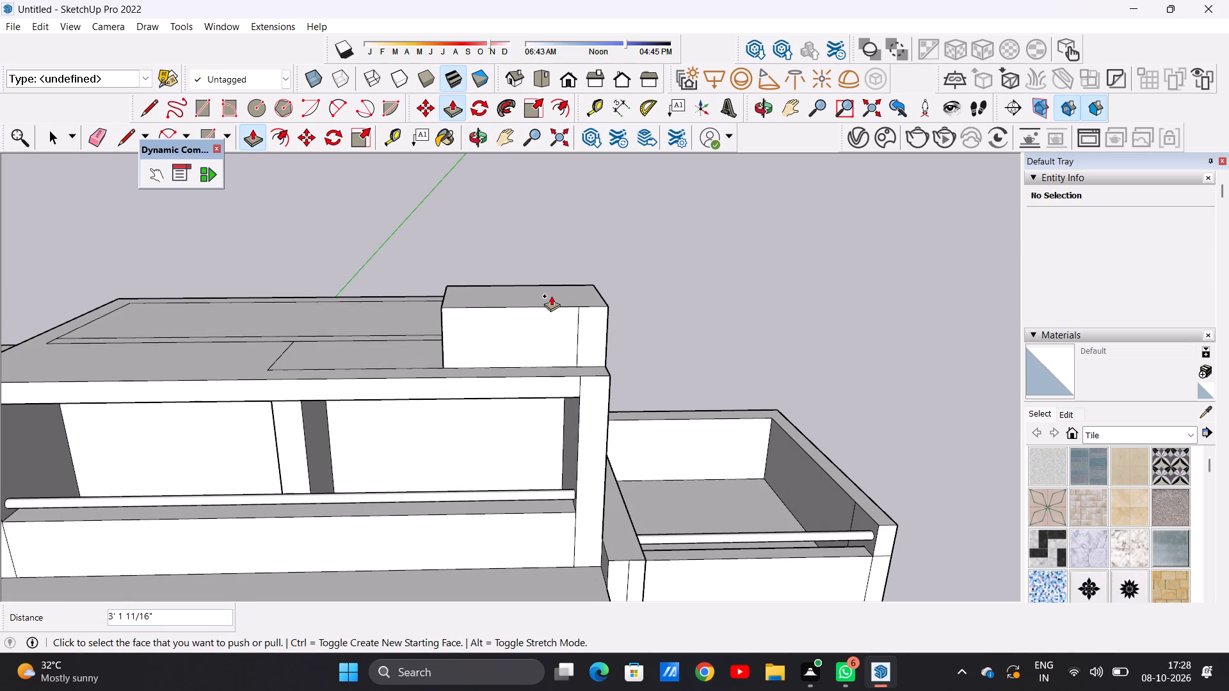
# Erase the vertical seam line on the front face of the raised roof box.
pyautogui.press('space')
pyautogui.write('e')
pyautogui.scroll(5, 565, 358)
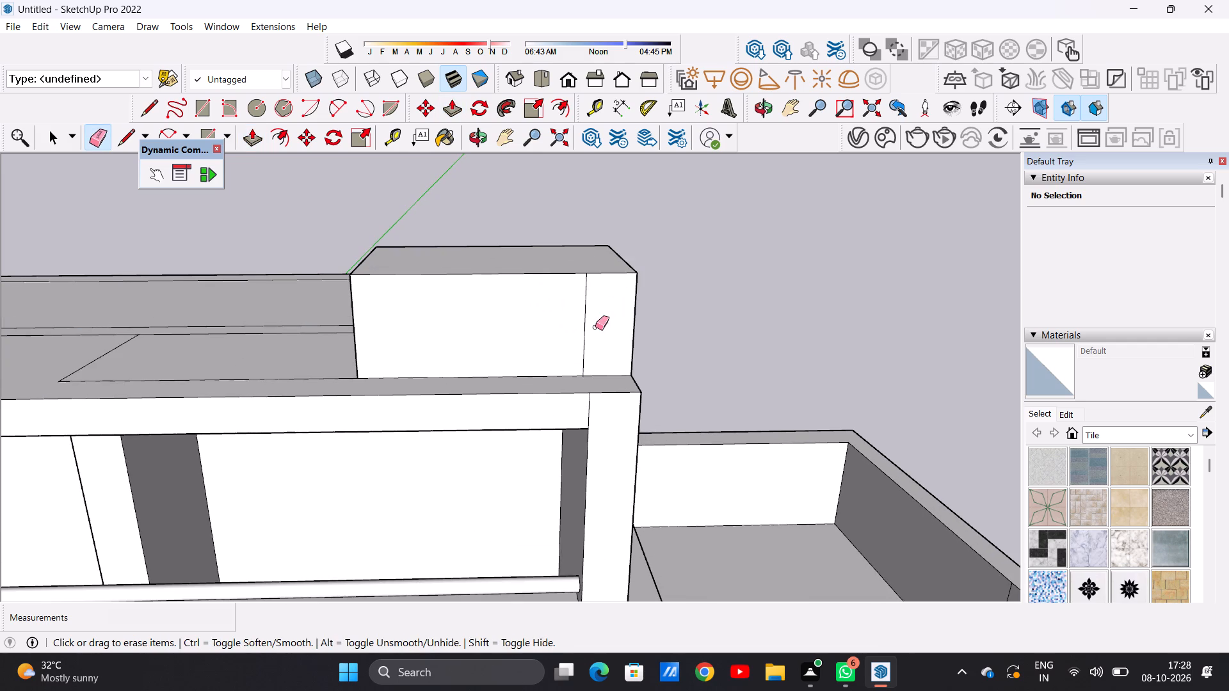
pyautogui.moveTo(591, 327); pyautogui.dragTo(576, 324)
pyautogui.press('space')
# Push/Pull the roof box's inner side face inward by about 2' 2 15/16" to narrow the box.
pyautogui.scroll(-10, 579, 361)
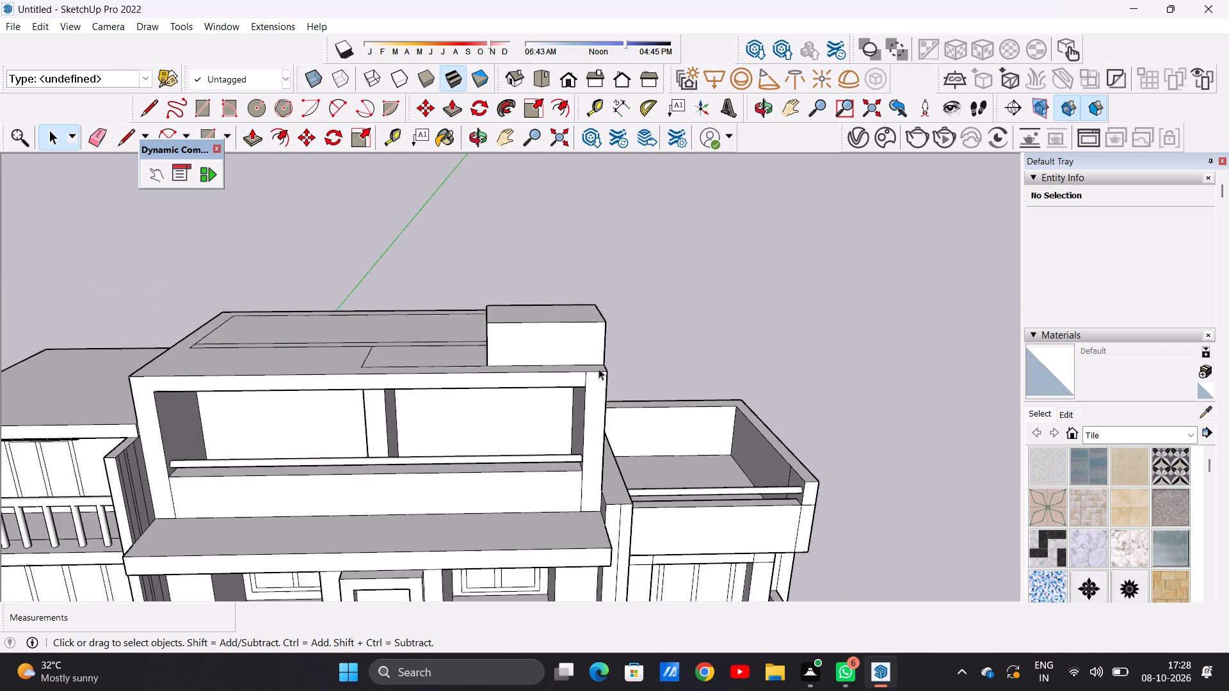
pyautogui.moveTo(598, 369); pyautogui.dragTo(231, 322, button='middle')
pyautogui.moveTo(631, 324); pyautogui.dragTo(566, 323, button='middle')
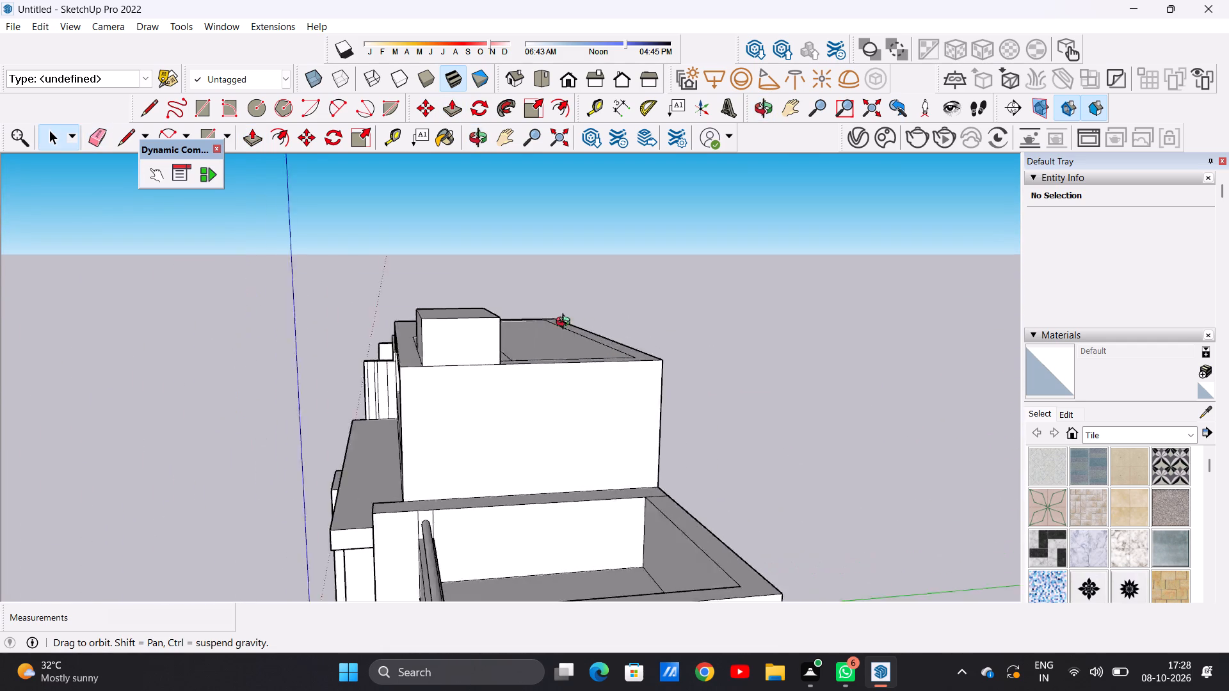
pyautogui.moveTo(566, 323); pyautogui.dragTo(926, 292, button='middle')
pyautogui.scroll(-2, 565, 322)
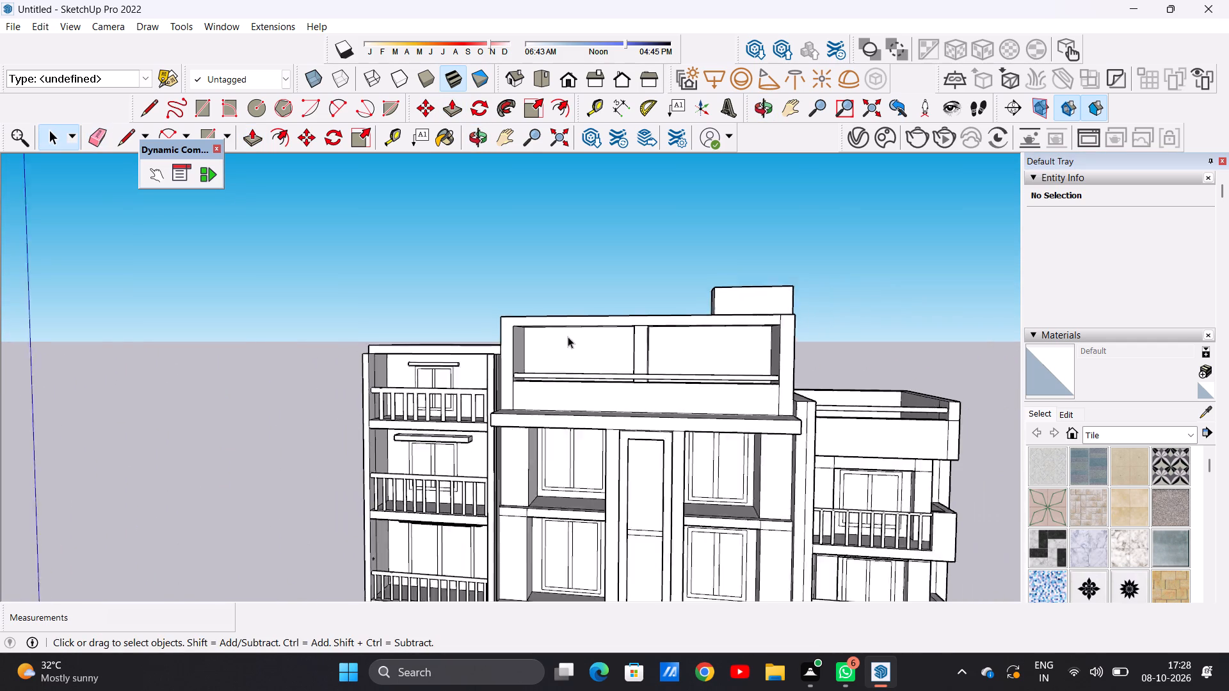
pyautogui.scroll(-7, 568, 337)
pyautogui.scroll(3, 720, 330)
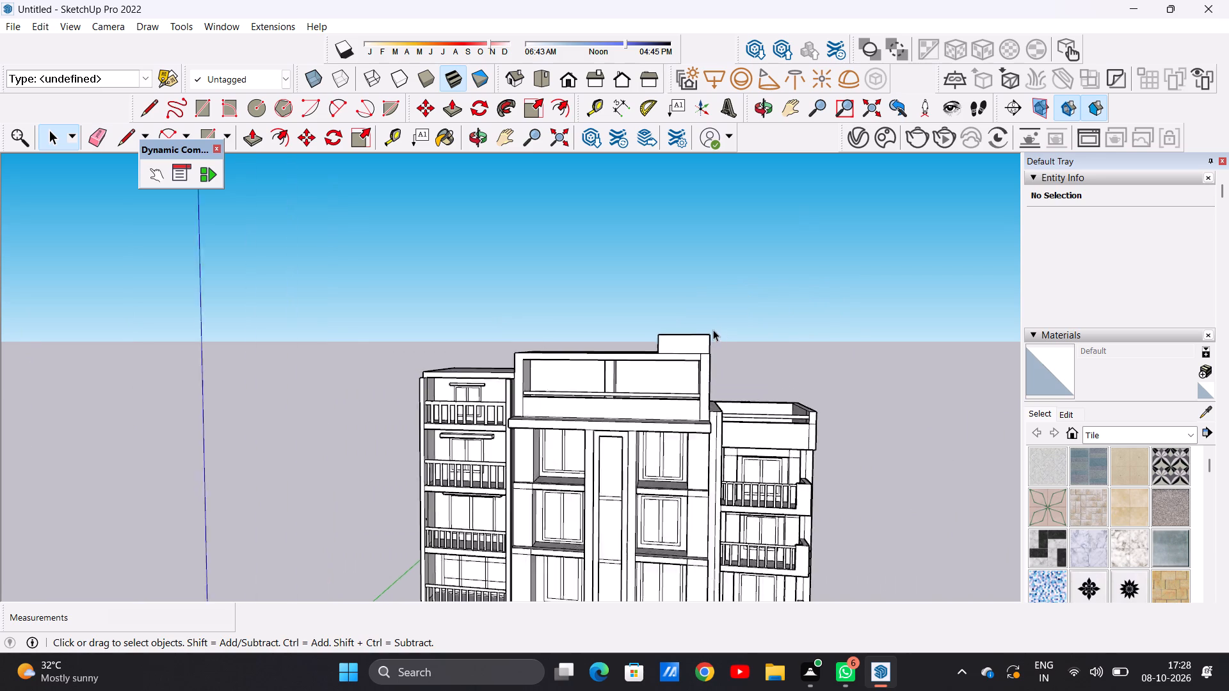
pyautogui.scroll(12, 713, 330)
pyautogui.moveTo(654, 349); pyautogui.dragTo(838, 366, button='middle')
pyautogui.scroll(12, 664, 340)
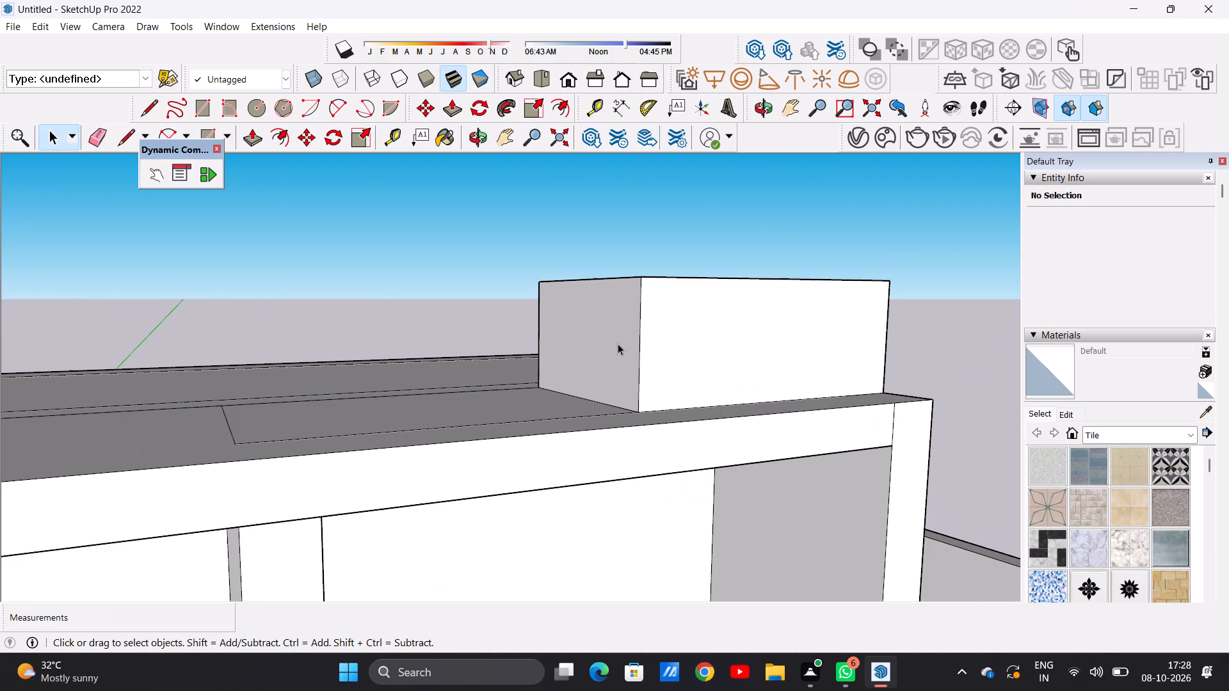
pyautogui.press('p')
pyautogui.click(615, 329)
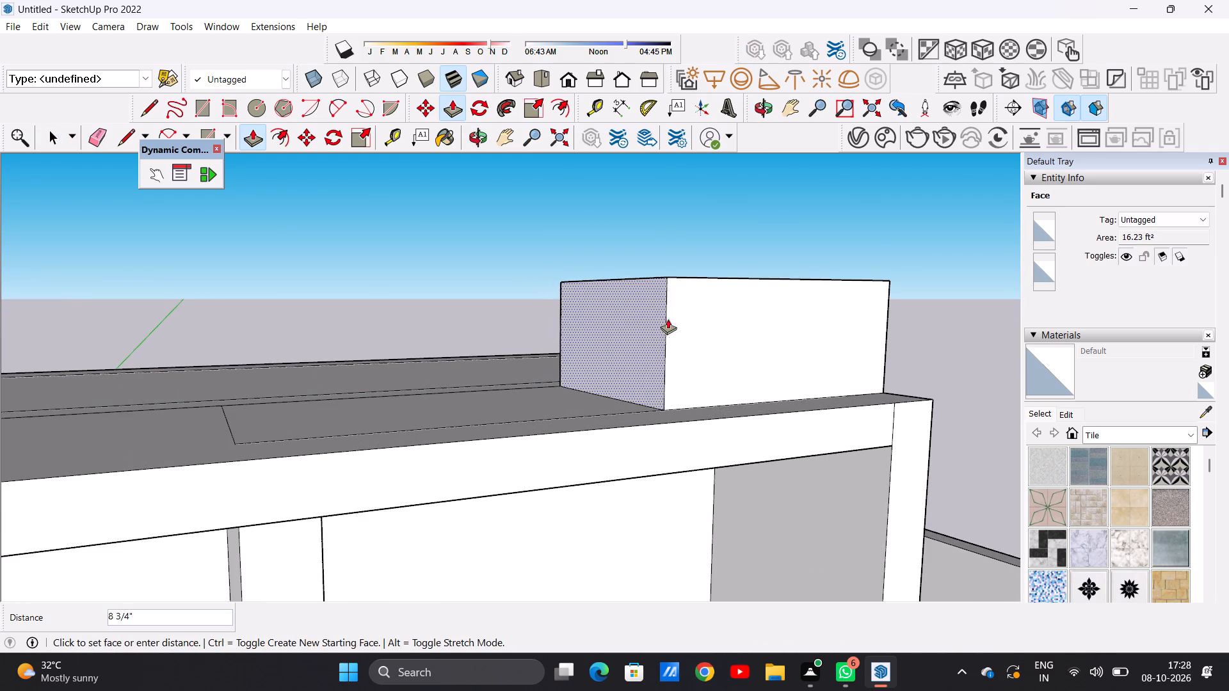
pyautogui.click(689, 310)
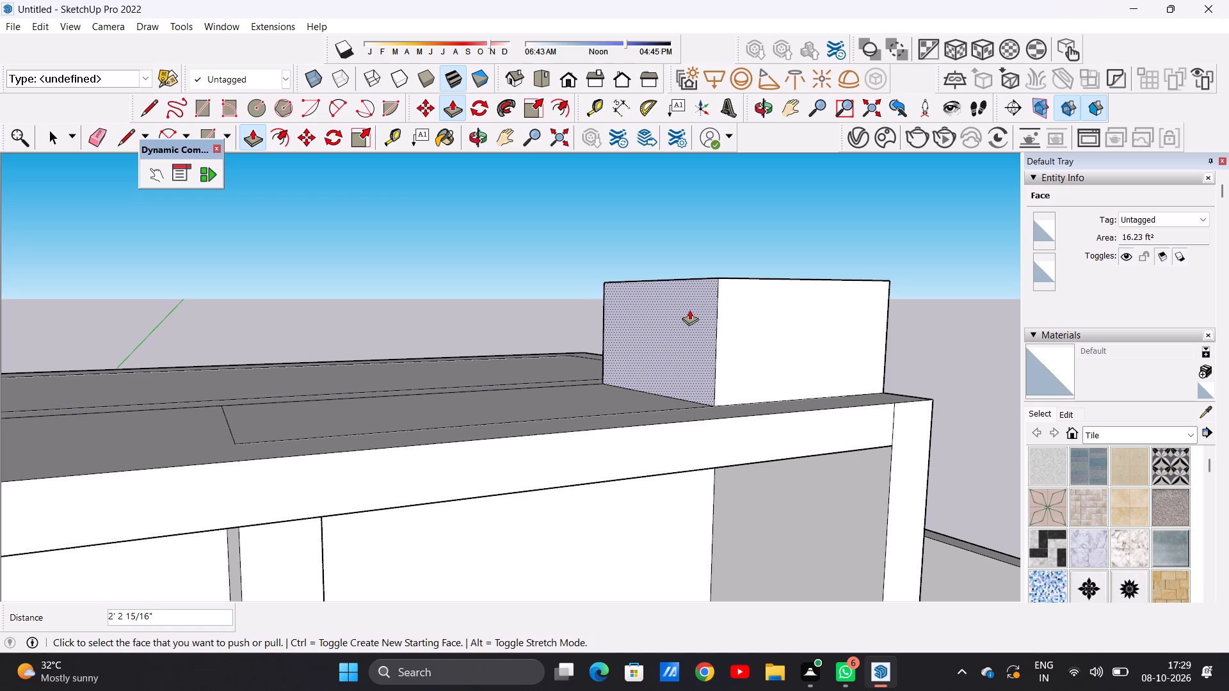
pyautogui.press('space')
# Examine the building with its new roof box from the front, from the top and from an elevated angle.
pyautogui.scroll(-14, 683, 343)
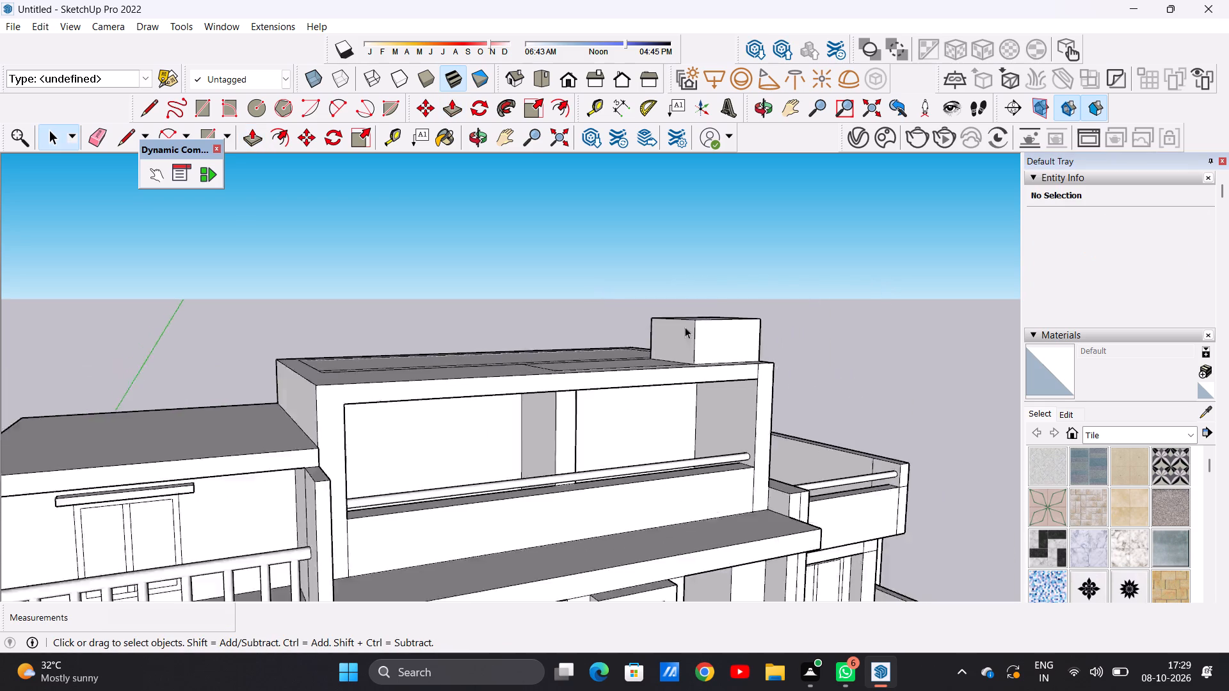
pyautogui.scroll(-7, 685, 327)
pyautogui.moveTo(758, 452); pyautogui.dragTo(588, 402, button='middle')
pyautogui.scroll(-12, 615, 433)
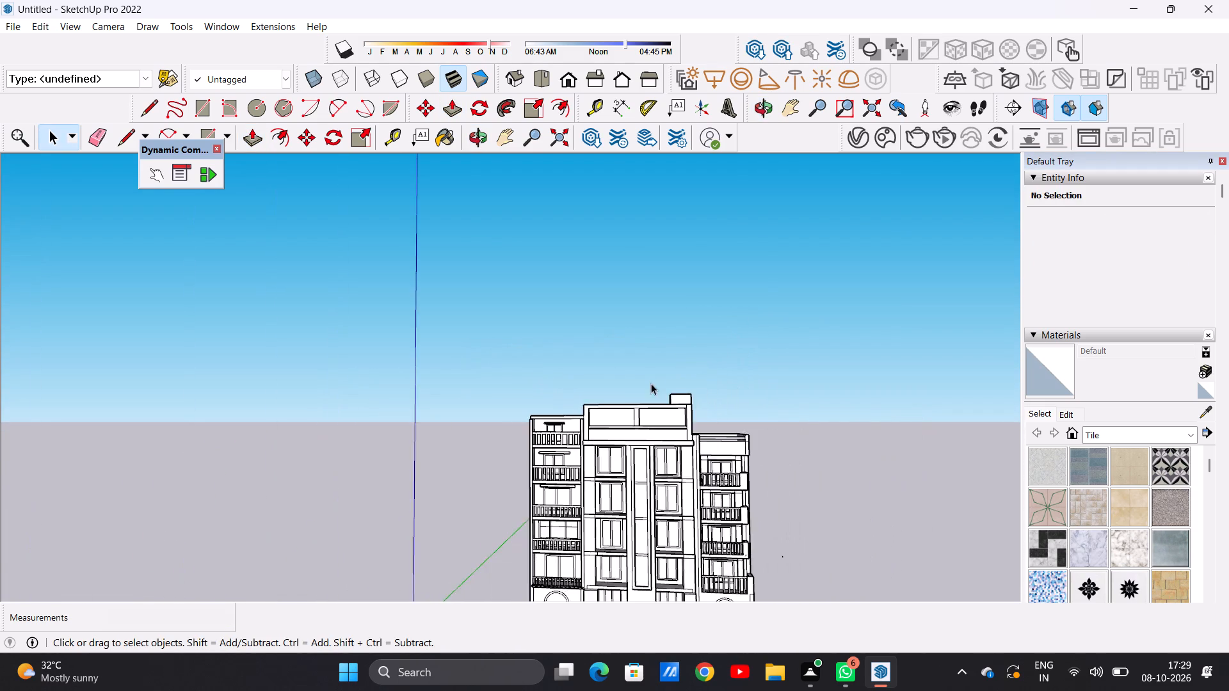
pyautogui.scroll(-5, 651, 383)
pyautogui.scroll(7, 667, 484)
pyautogui.scroll(-3, 663, 396)
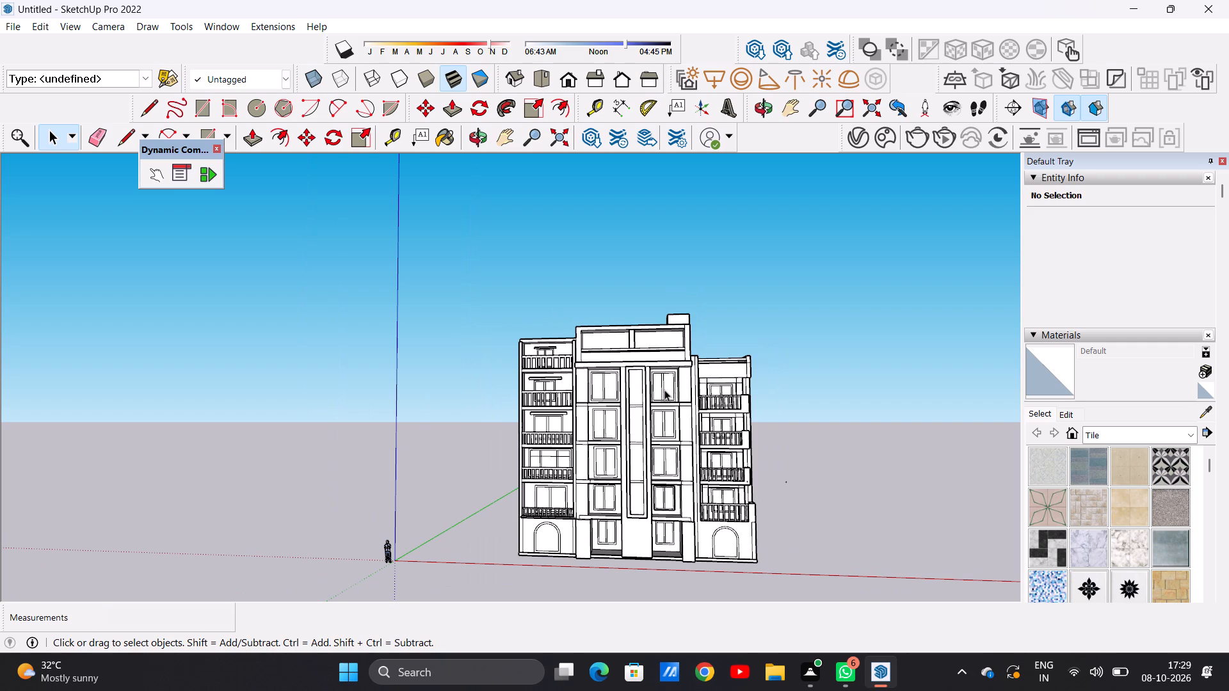
pyautogui.scroll(4, 686, 378)
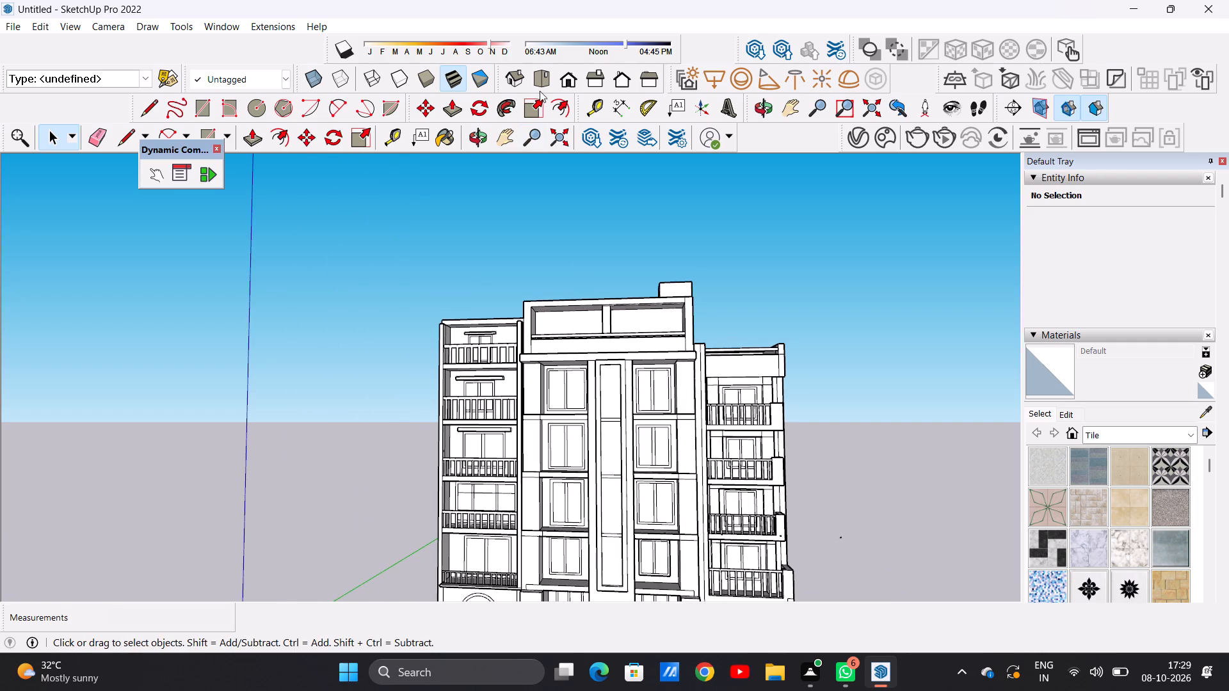
pyautogui.click(542, 78)
pyautogui.scroll(-3, 693, 429)
pyautogui.scroll(5, 640, 553)
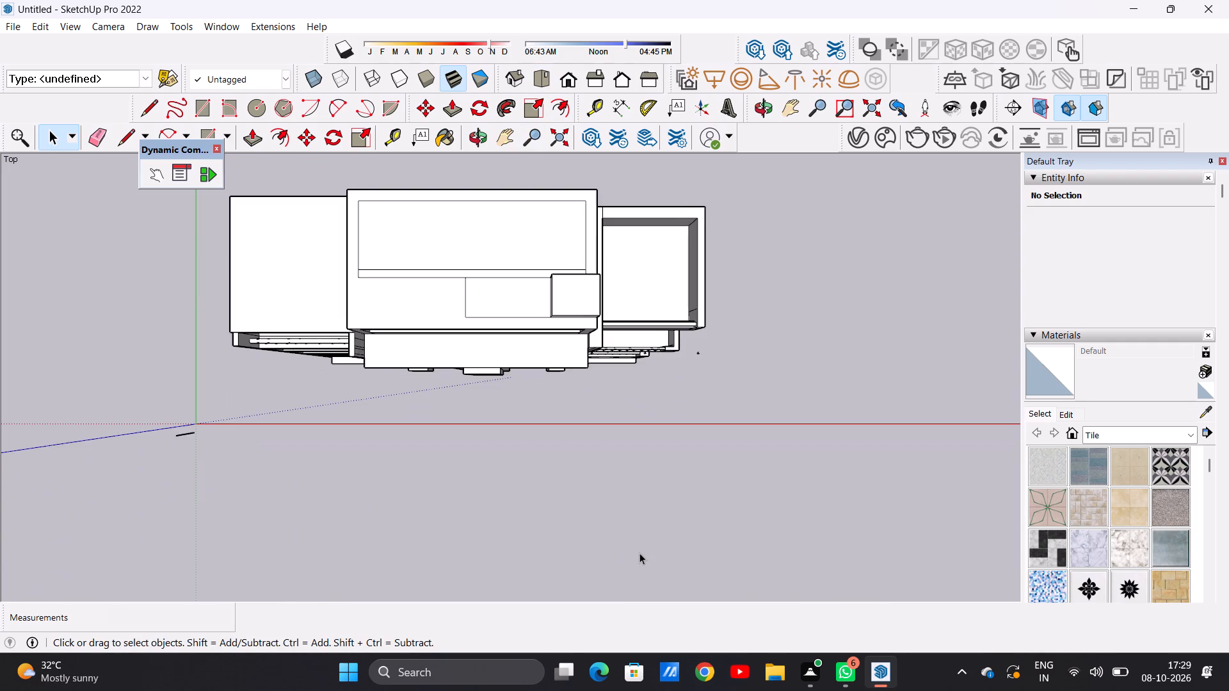
pyautogui.scroll(2, 639, 549)
pyautogui.scroll(-4, 641, 545)
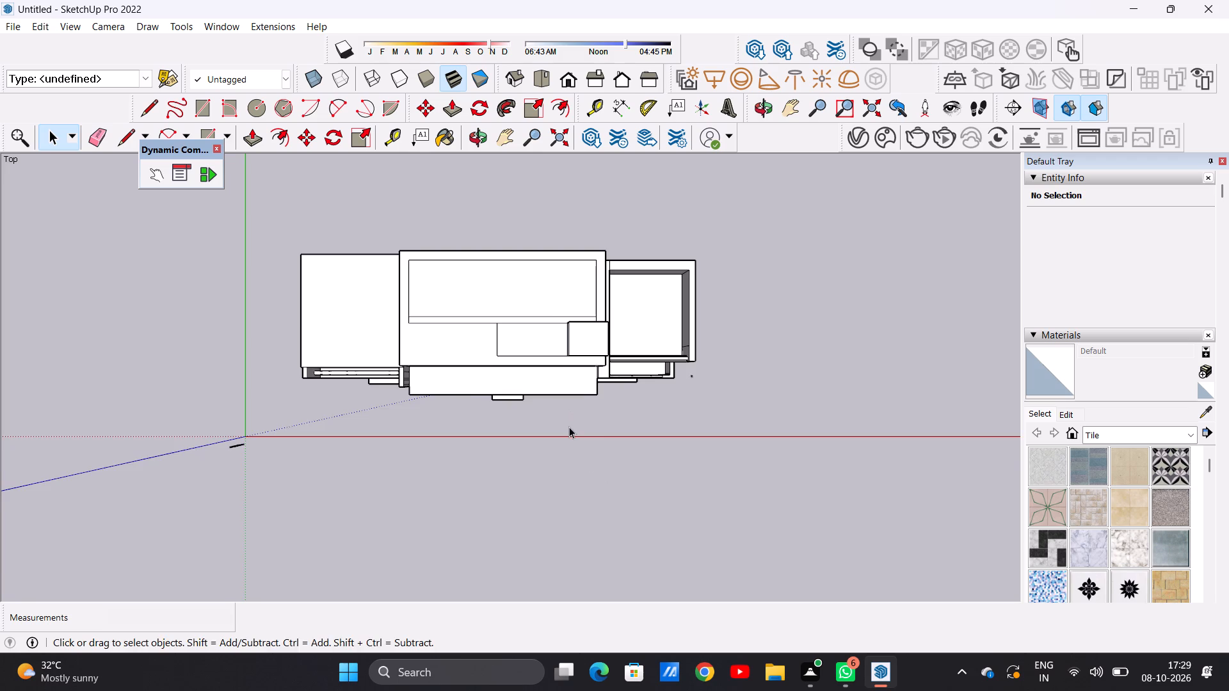
pyautogui.moveTo(569, 427); pyautogui.dragTo(558, 275, button='middle')
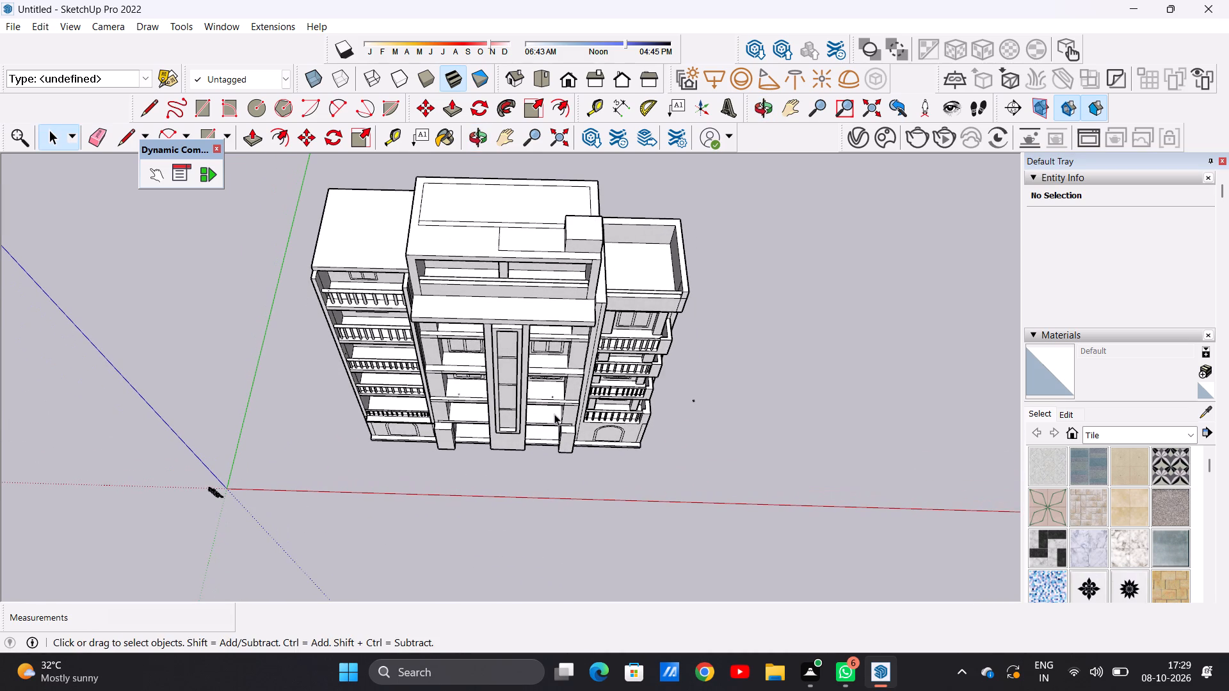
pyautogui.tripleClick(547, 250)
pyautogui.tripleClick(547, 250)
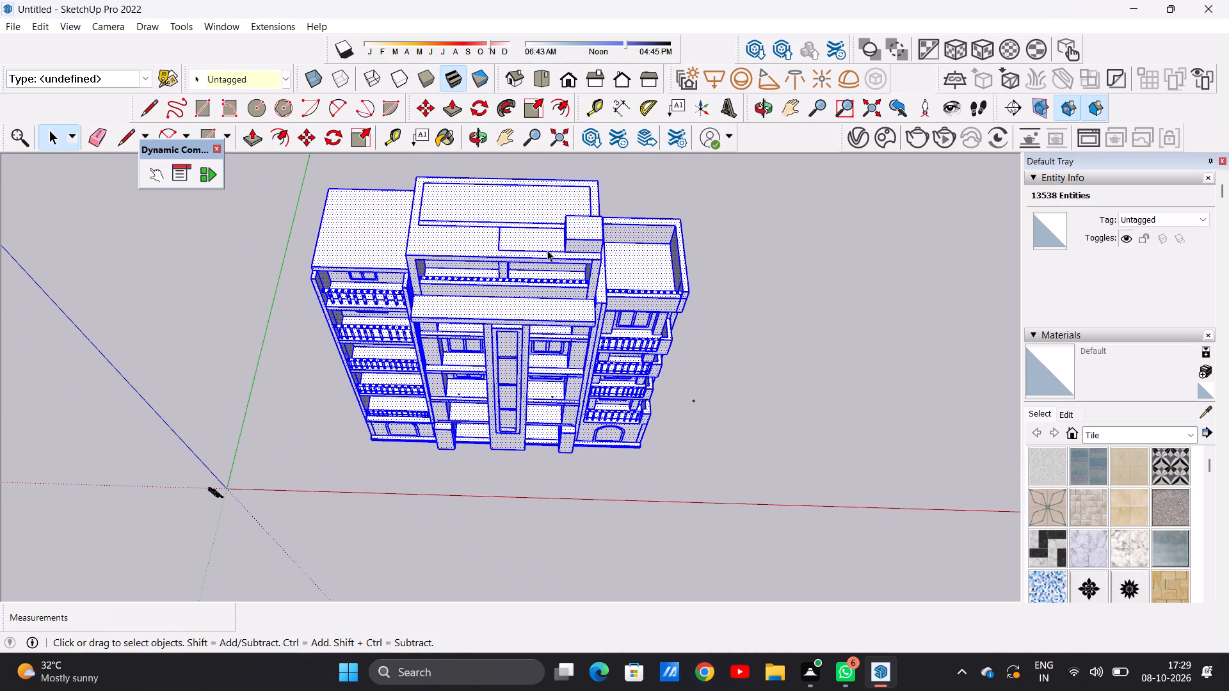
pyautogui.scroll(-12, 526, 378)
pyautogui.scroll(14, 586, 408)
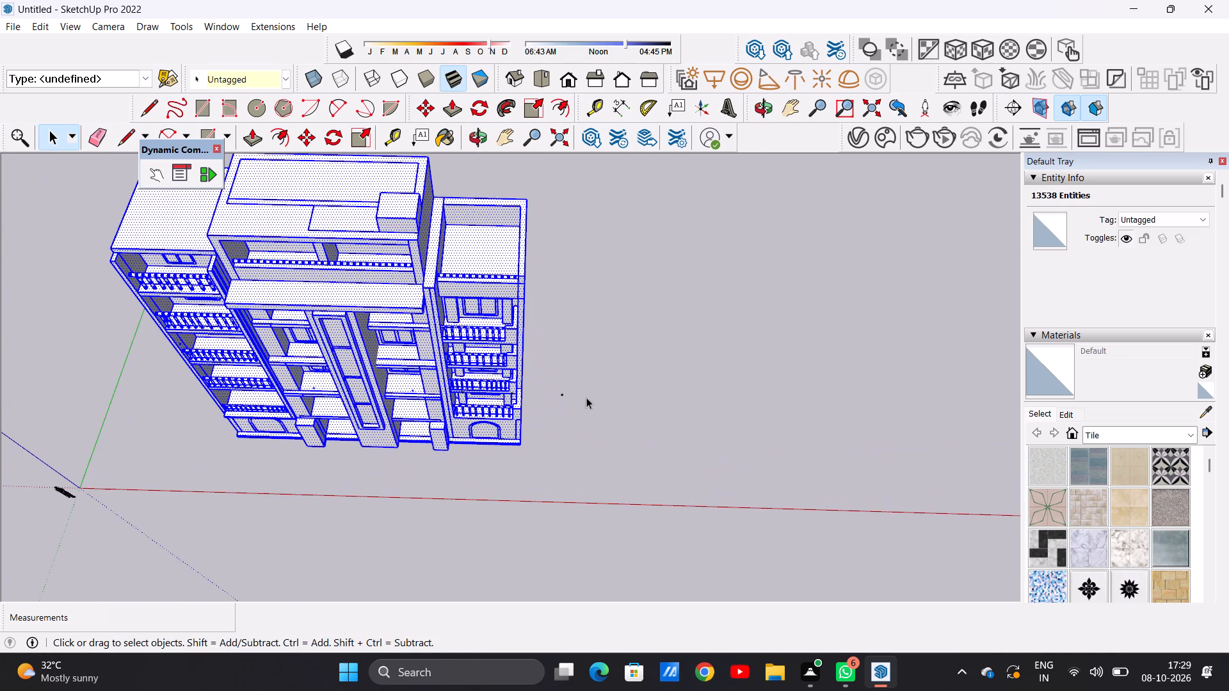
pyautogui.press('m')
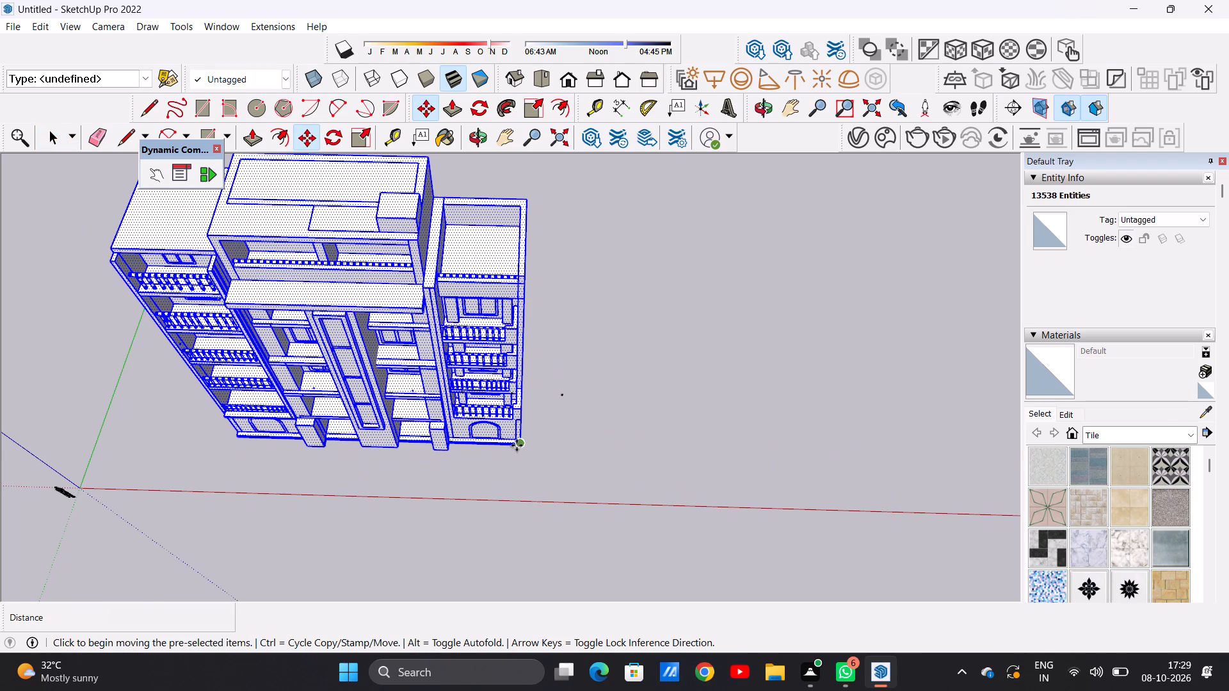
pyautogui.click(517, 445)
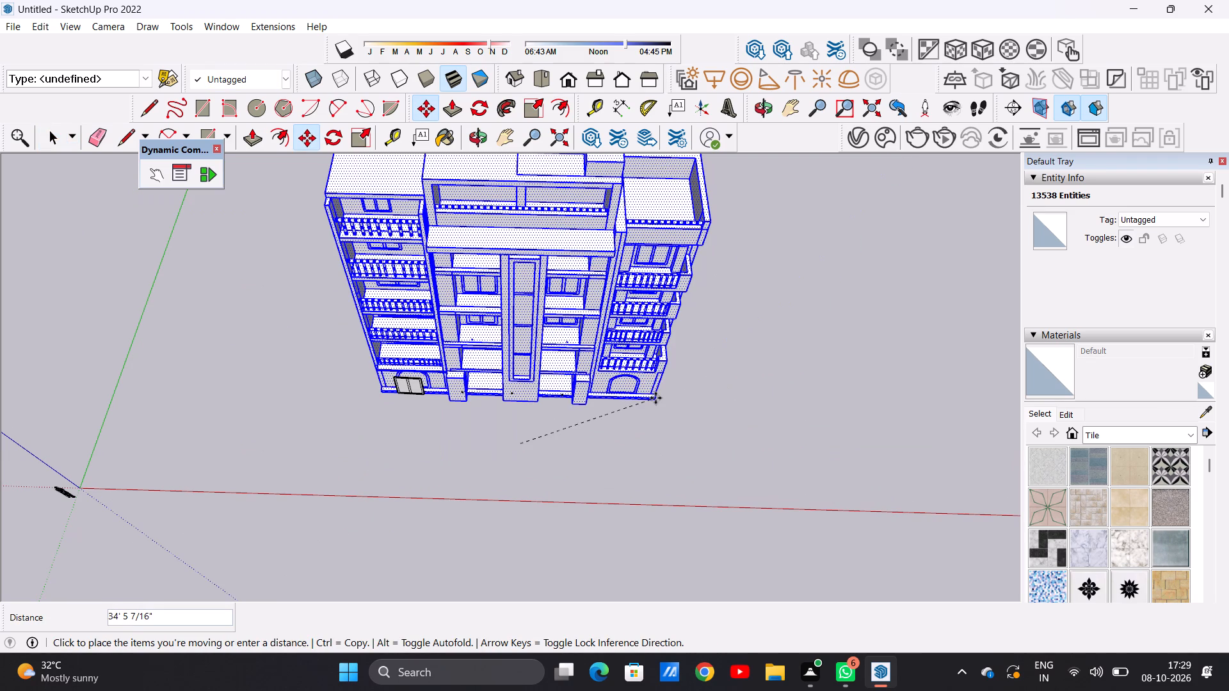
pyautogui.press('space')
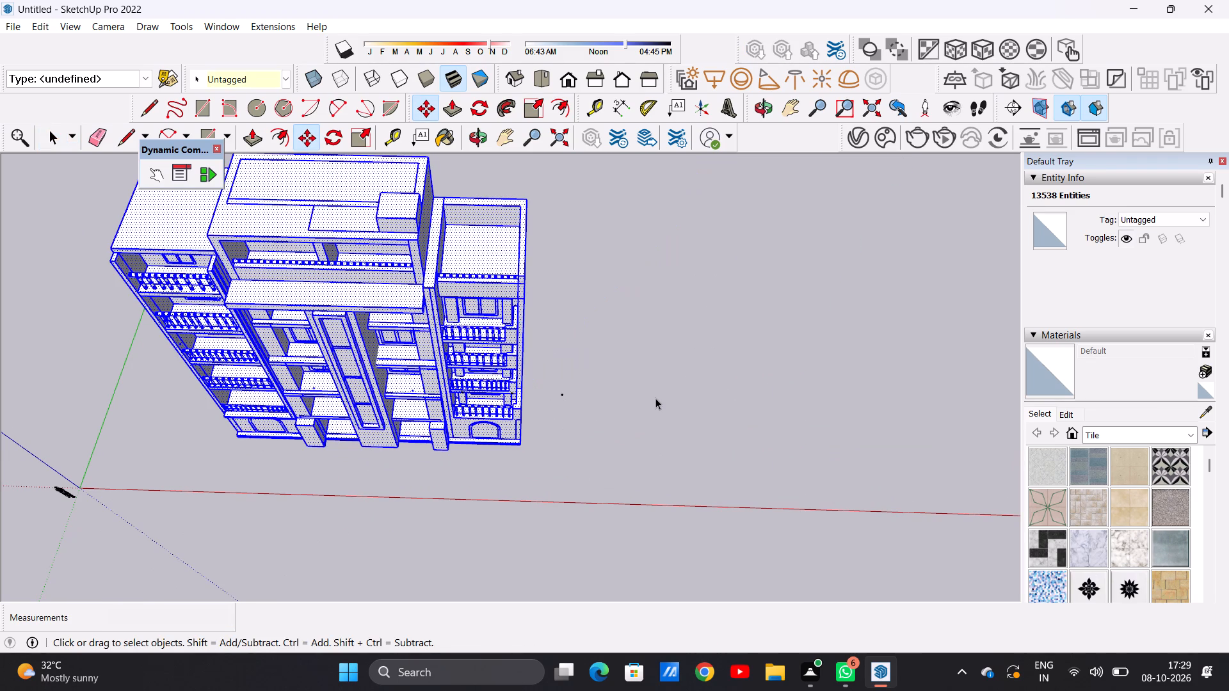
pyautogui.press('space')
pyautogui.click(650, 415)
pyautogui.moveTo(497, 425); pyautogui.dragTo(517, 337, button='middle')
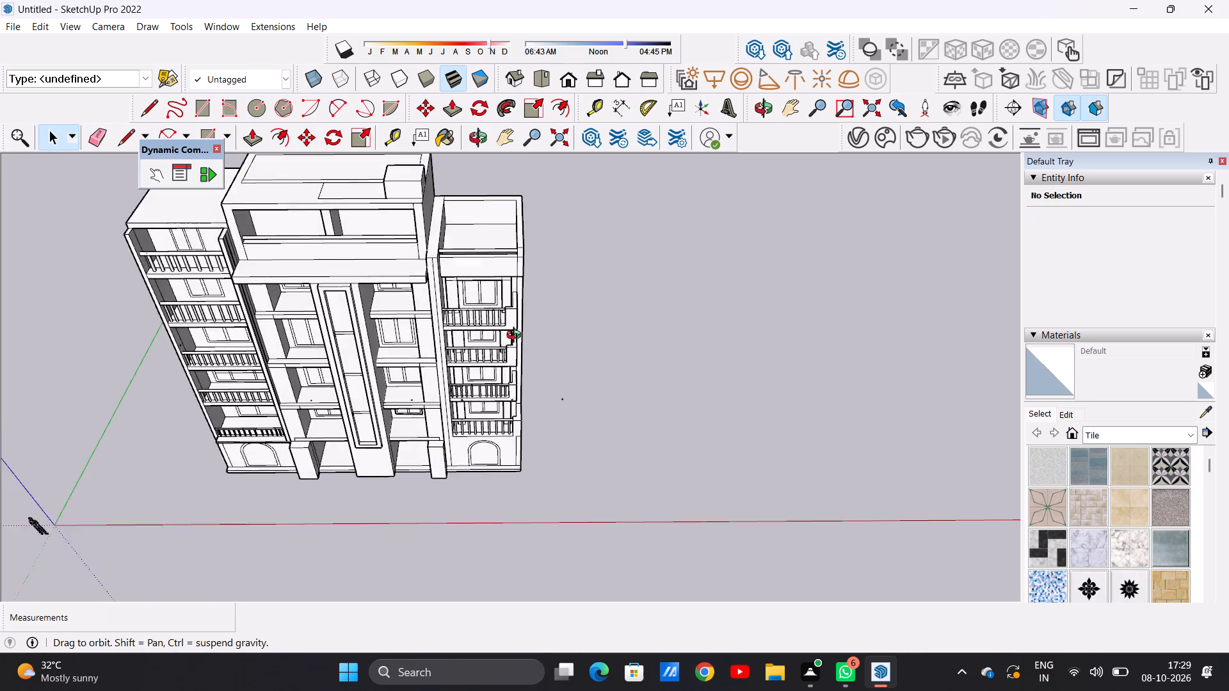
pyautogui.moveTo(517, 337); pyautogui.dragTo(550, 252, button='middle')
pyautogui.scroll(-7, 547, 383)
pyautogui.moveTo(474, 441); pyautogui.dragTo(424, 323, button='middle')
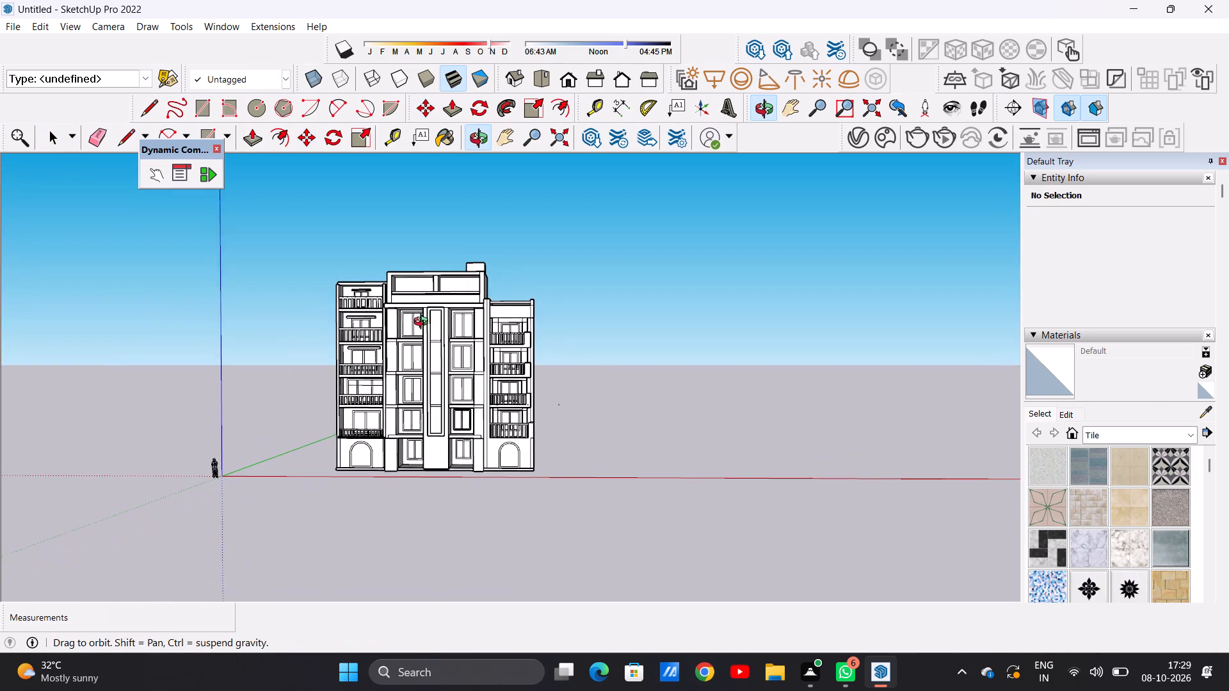
# Draw a ground-level rectangle about 65' 6 7/8" by 9' 2 1/16" along the full width of the building's front base.
pyautogui.moveTo(424, 323); pyautogui.dragTo(424, 322, button='middle')
pyautogui.scroll(-7, 515, 393)
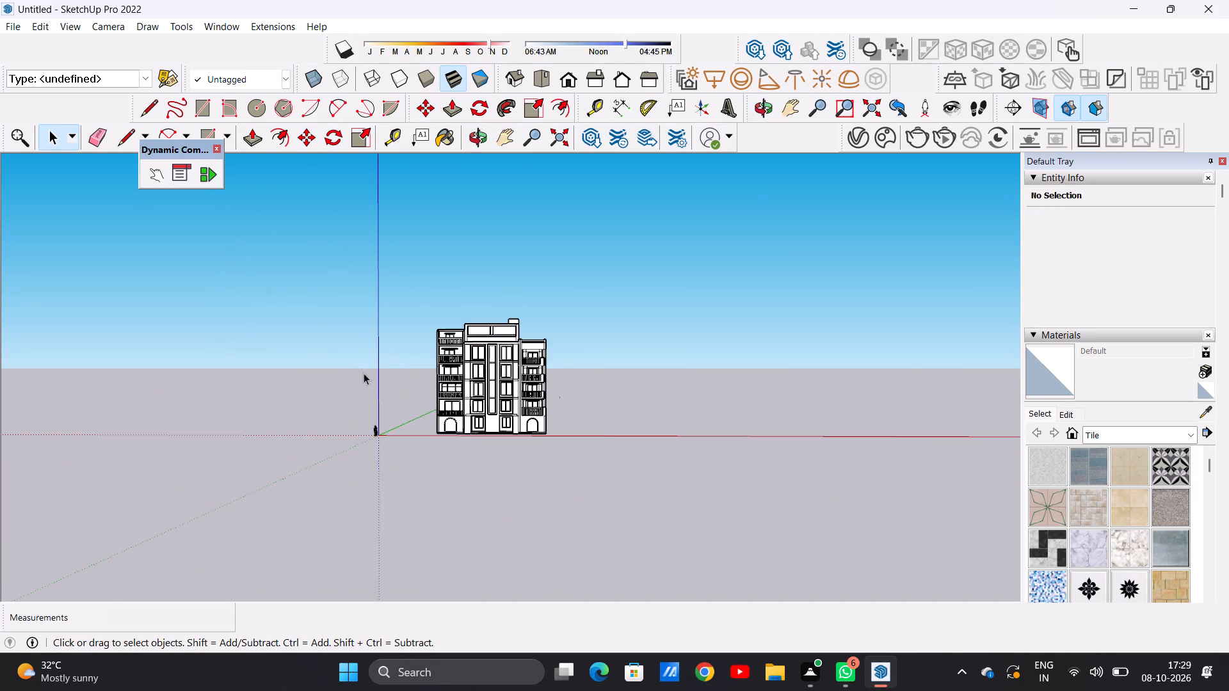
pyautogui.scroll(10, 561, 344)
pyautogui.scroll(5, 450, 378)
pyautogui.scroll(-5, 458, 395)
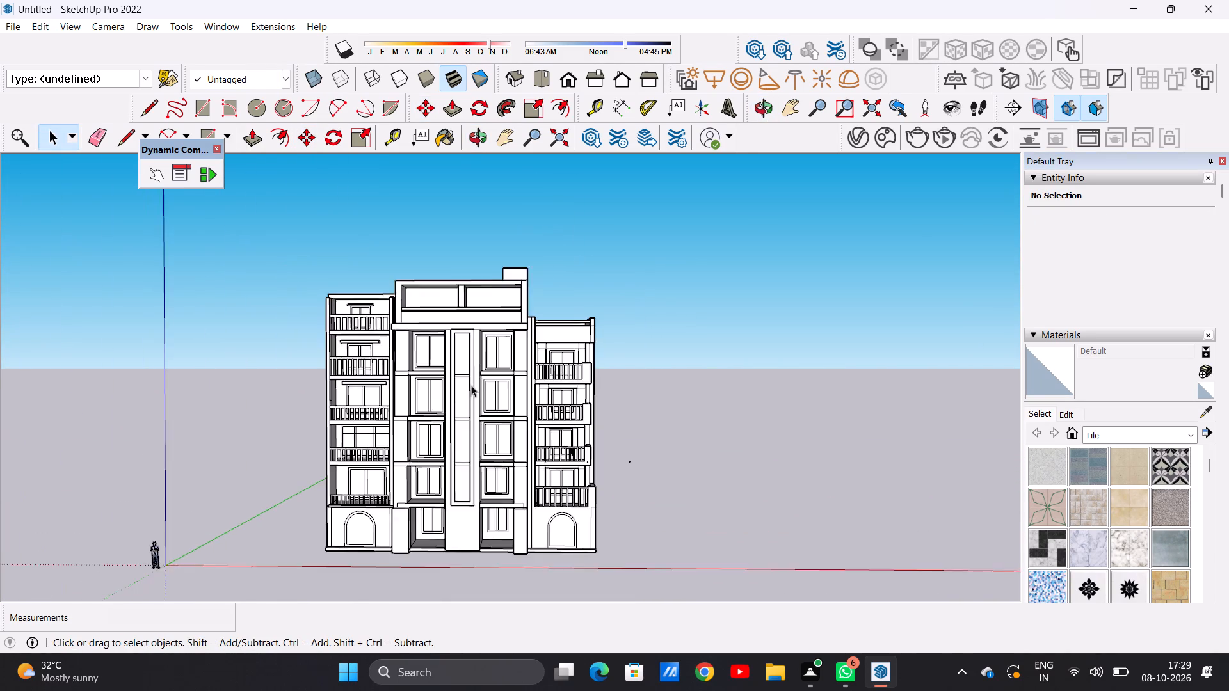
pyautogui.scroll(-6, 471, 385)
pyautogui.moveTo(514, 409); pyautogui.dragTo(502, 603, button='middle')
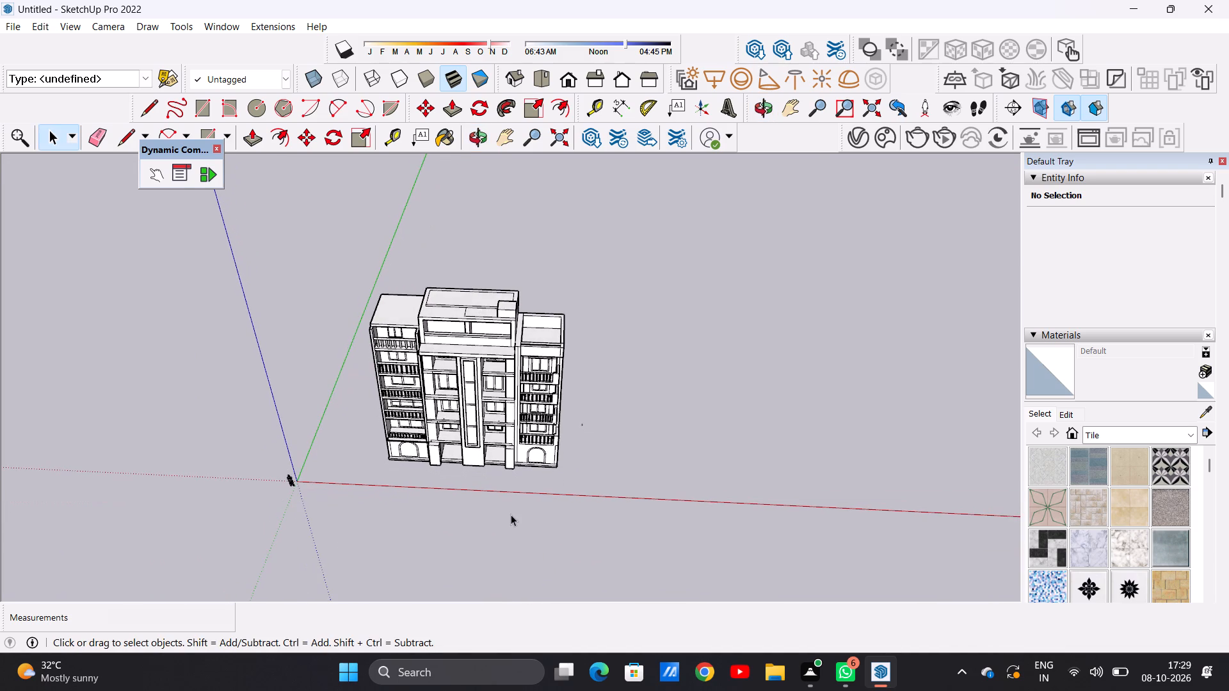
pyautogui.scroll(12, 502, 496)
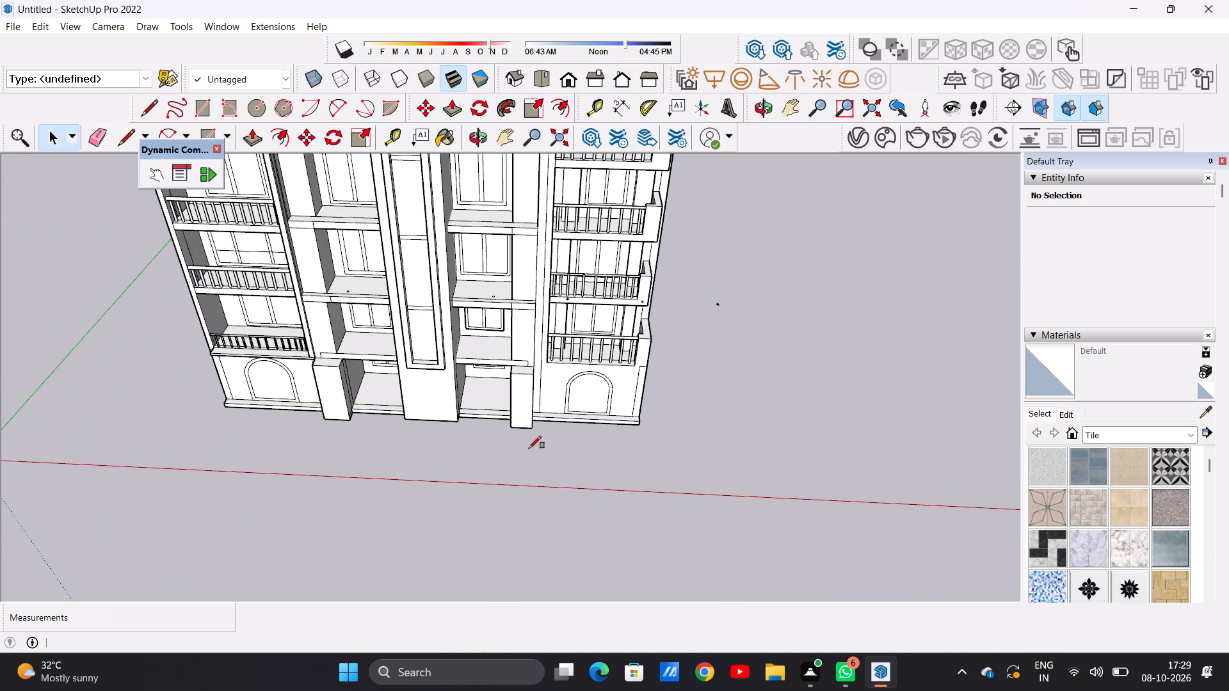
pyautogui.press('r')
pyautogui.scroll(7, 234, 418)
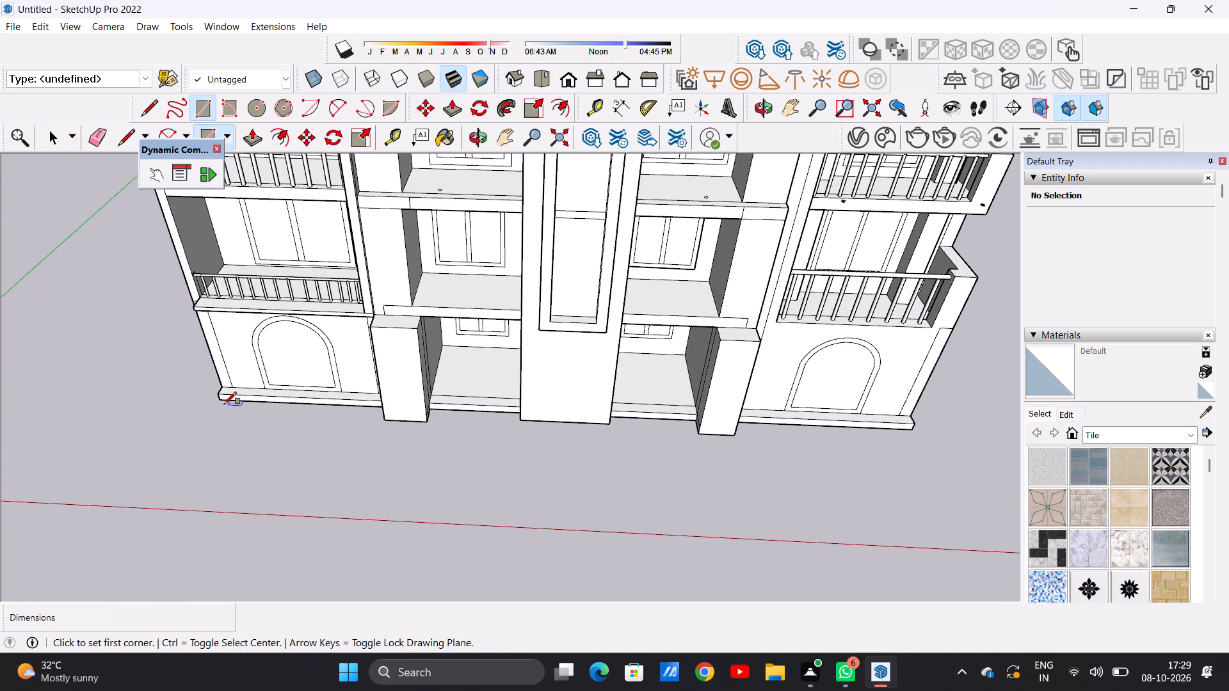
pyautogui.click(221, 403)
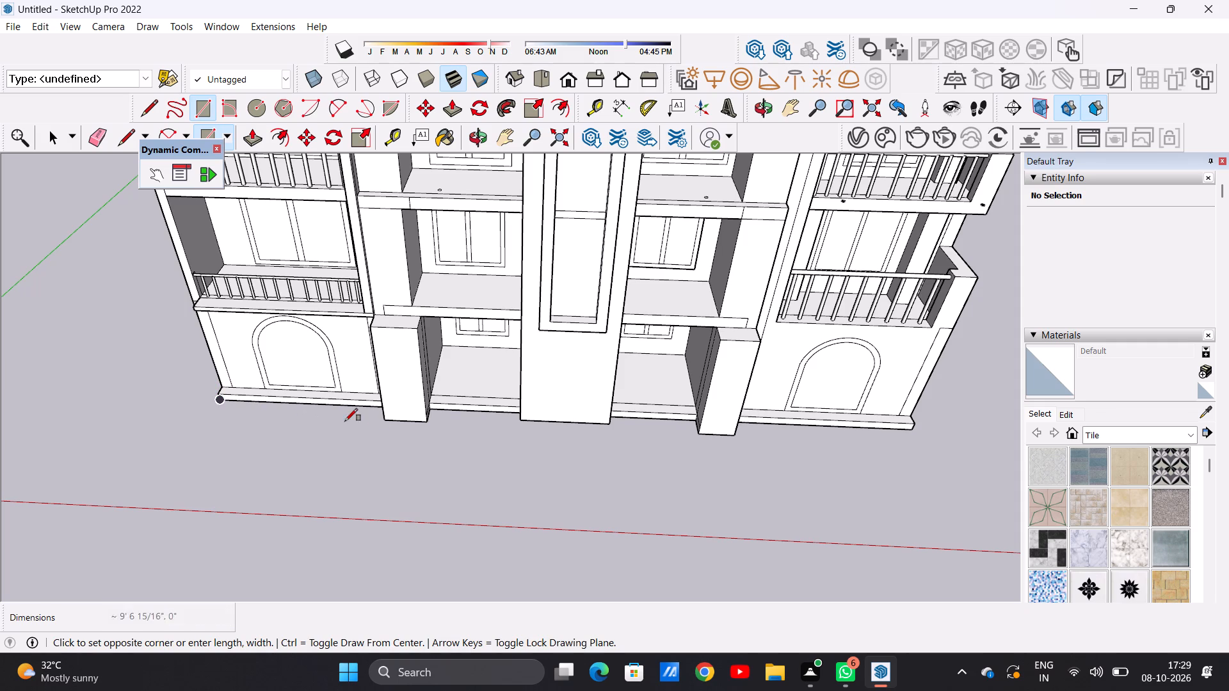
pyautogui.scroll(-7, 681, 432)
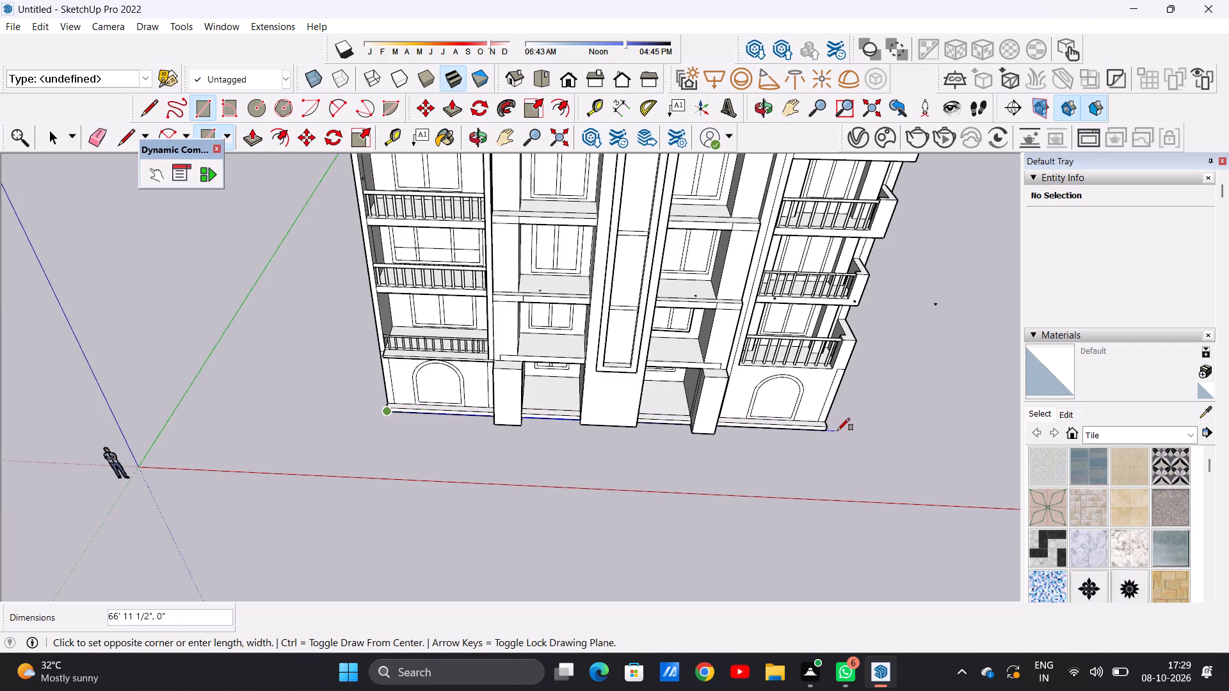
pyautogui.scroll(16, 837, 439)
pyautogui.click(816, 422)
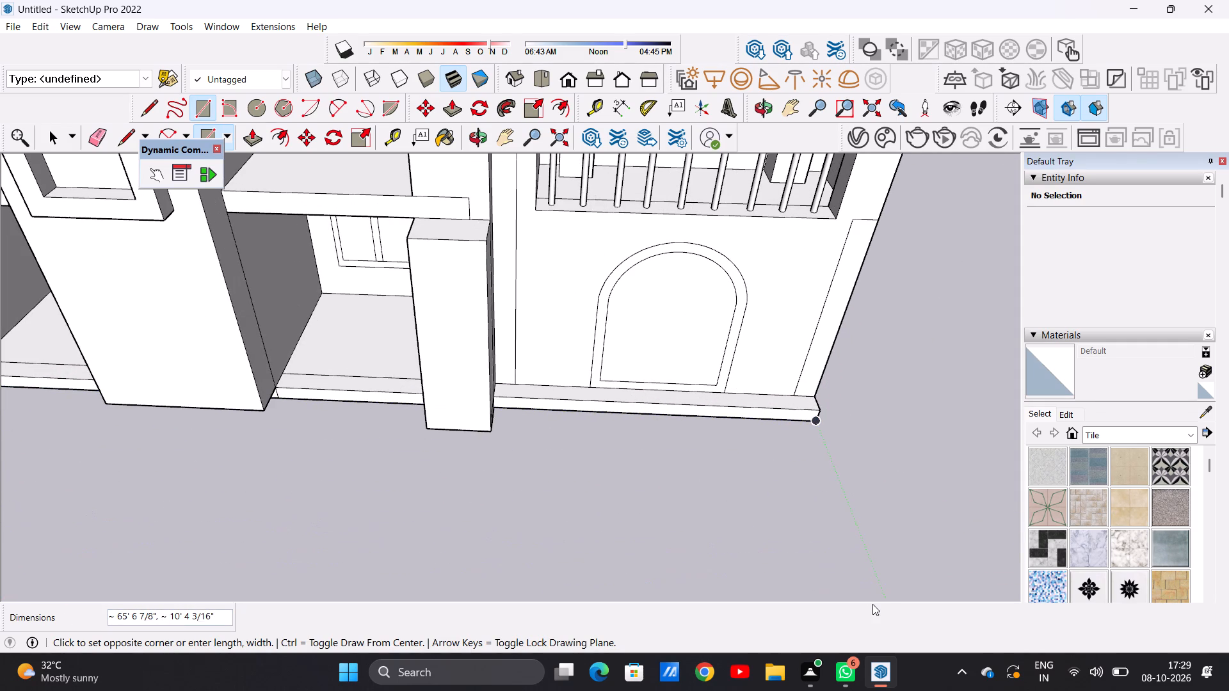
pyautogui.scroll(-12, 869, 544)
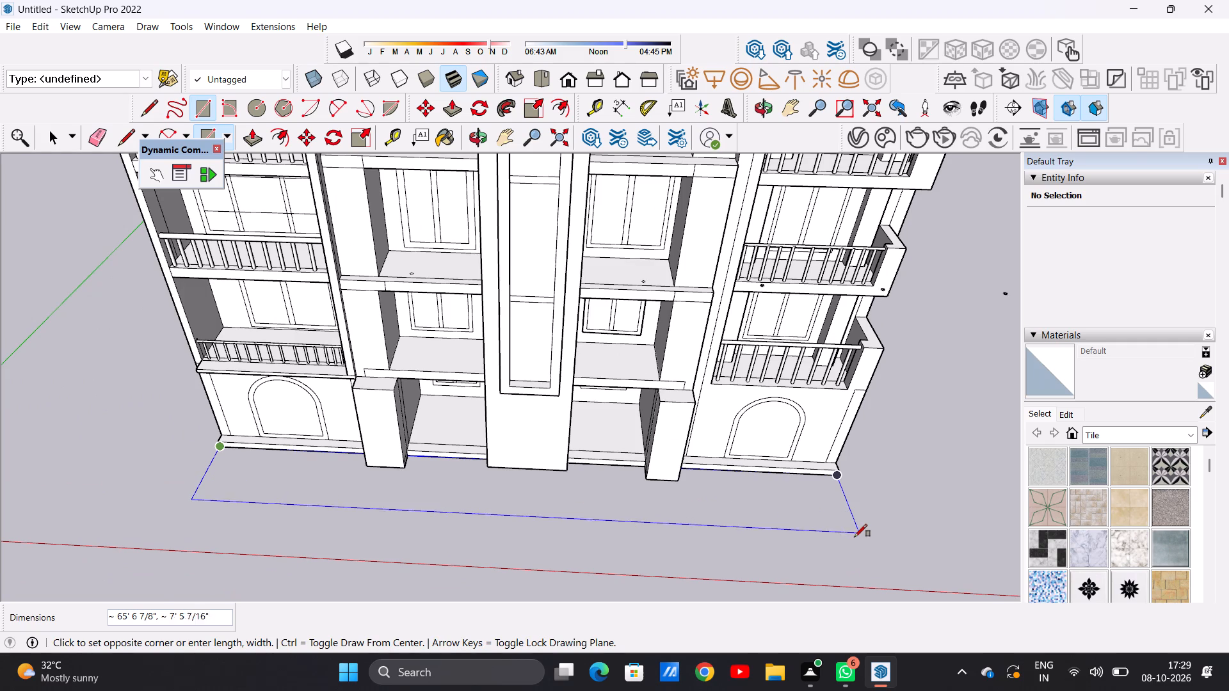
pyautogui.click(855, 550)
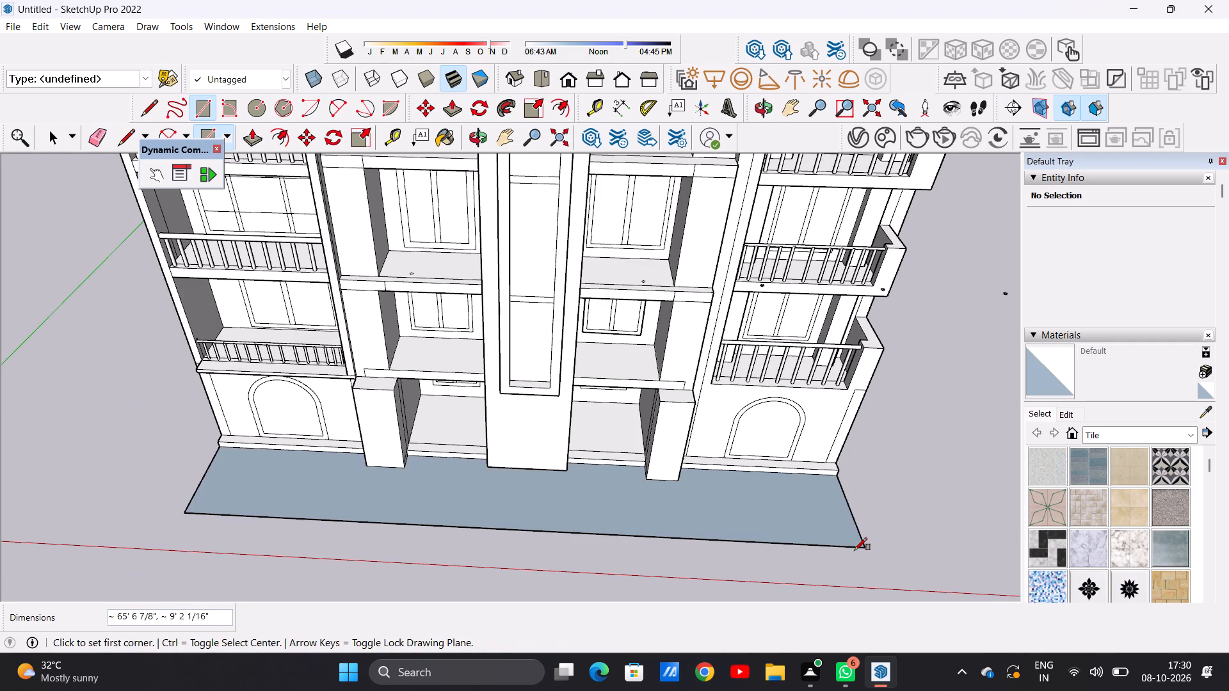
pyautogui.press('space')
# Examine the building with its new front ground strip from above, from the front, and all around its sides and rear.
pyautogui.scroll(-12, 531, 344)
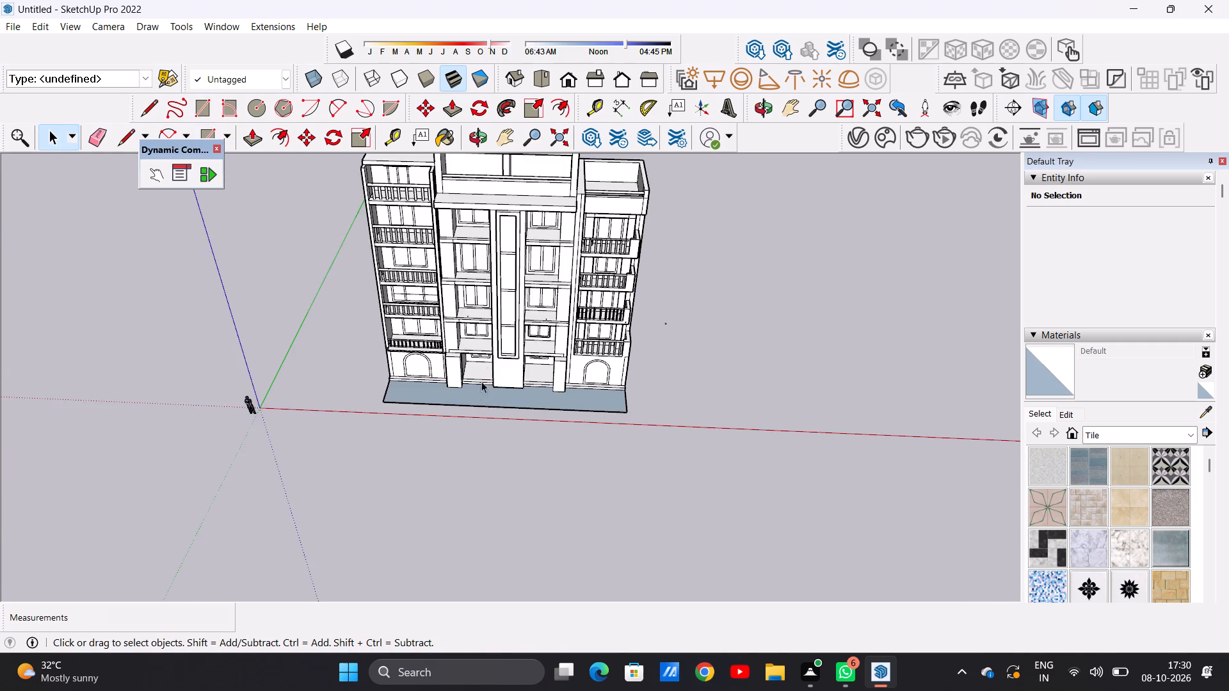
pyautogui.moveTo(481, 391); pyautogui.dragTo(494, 438, button='middle')
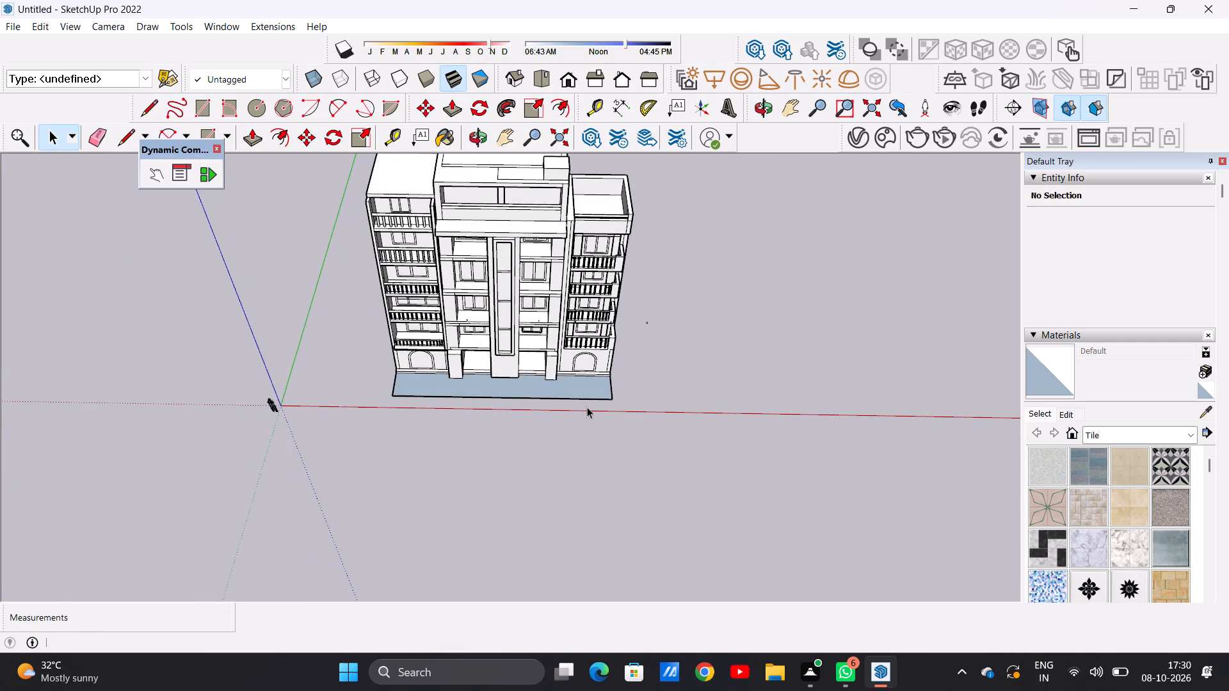
pyautogui.scroll(12, 588, 396)
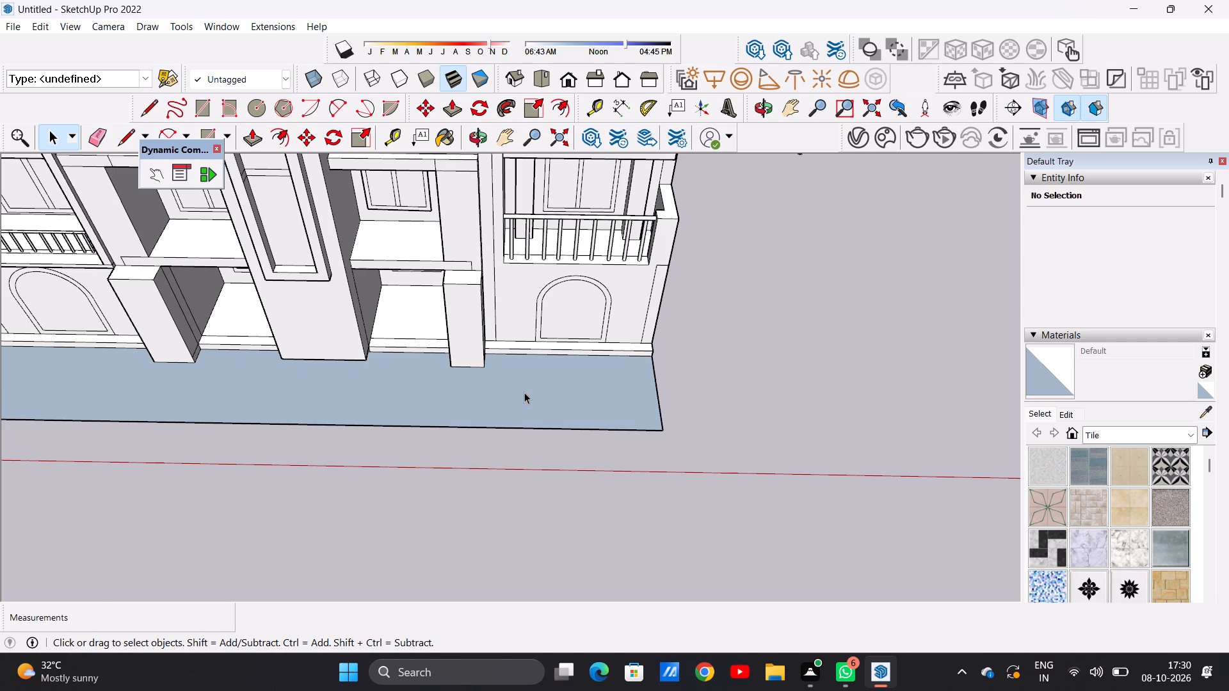
pyautogui.scroll(-11, 431, 320)
pyautogui.scroll(-20, 477, 420)
pyautogui.scroll(-1, 477, 420)
pyautogui.moveTo(449, 349); pyautogui.dragTo(462, 214, button='middle')
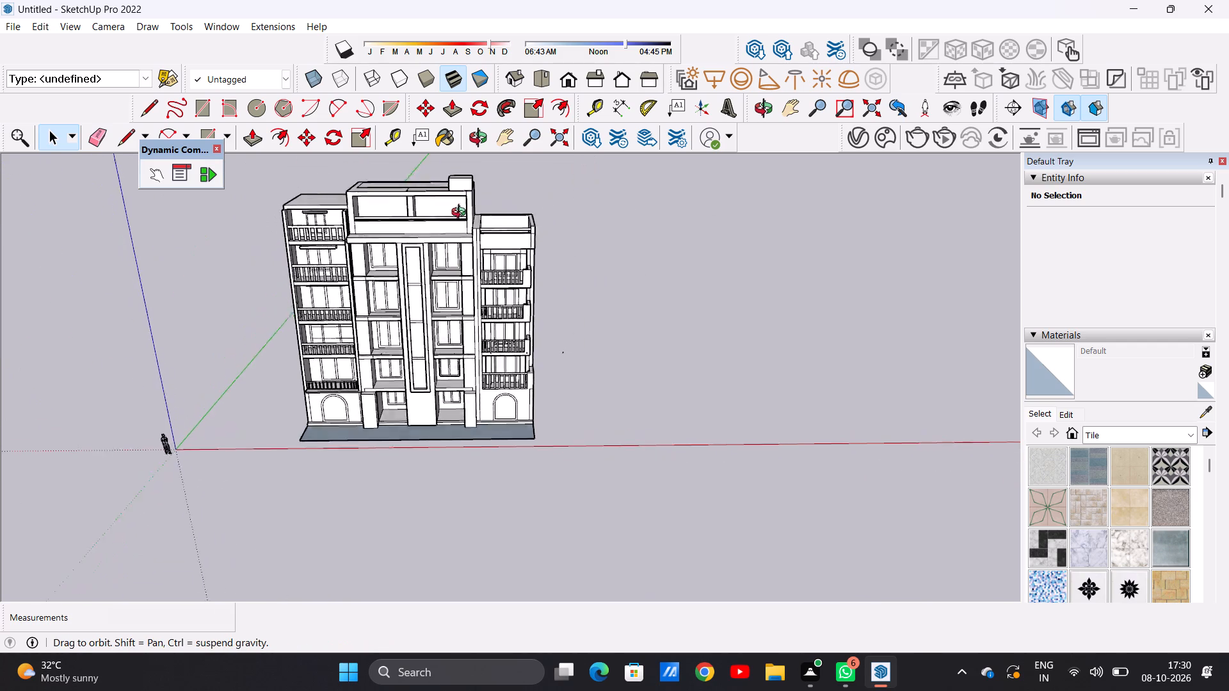
pyautogui.moveTo(462, 214); pyautogui.dragTo(456, 191, button='middle')
pyautogui.scroll(6, 408, 368)
pyautogui.scroll(-5, 408, 368)
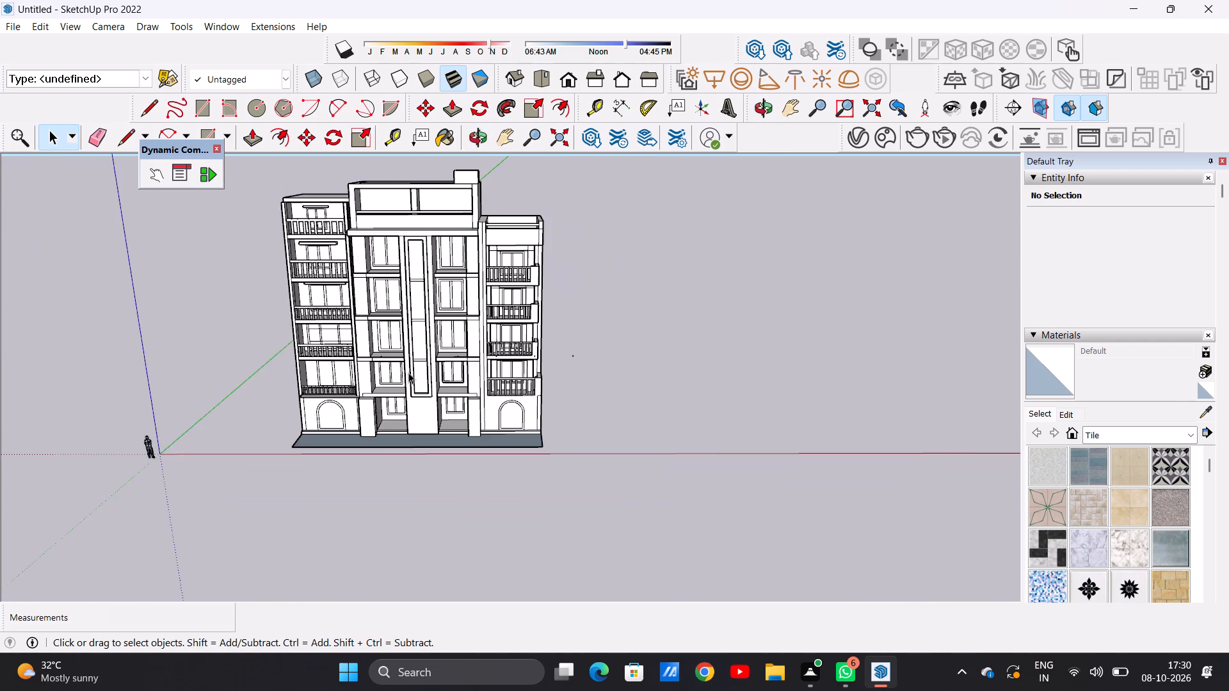
pyautogui.scroll(-4, 408, 372)
pyautogui.moveTo(398, 394); pyautogui.dragTo(261, 346, button='middle')
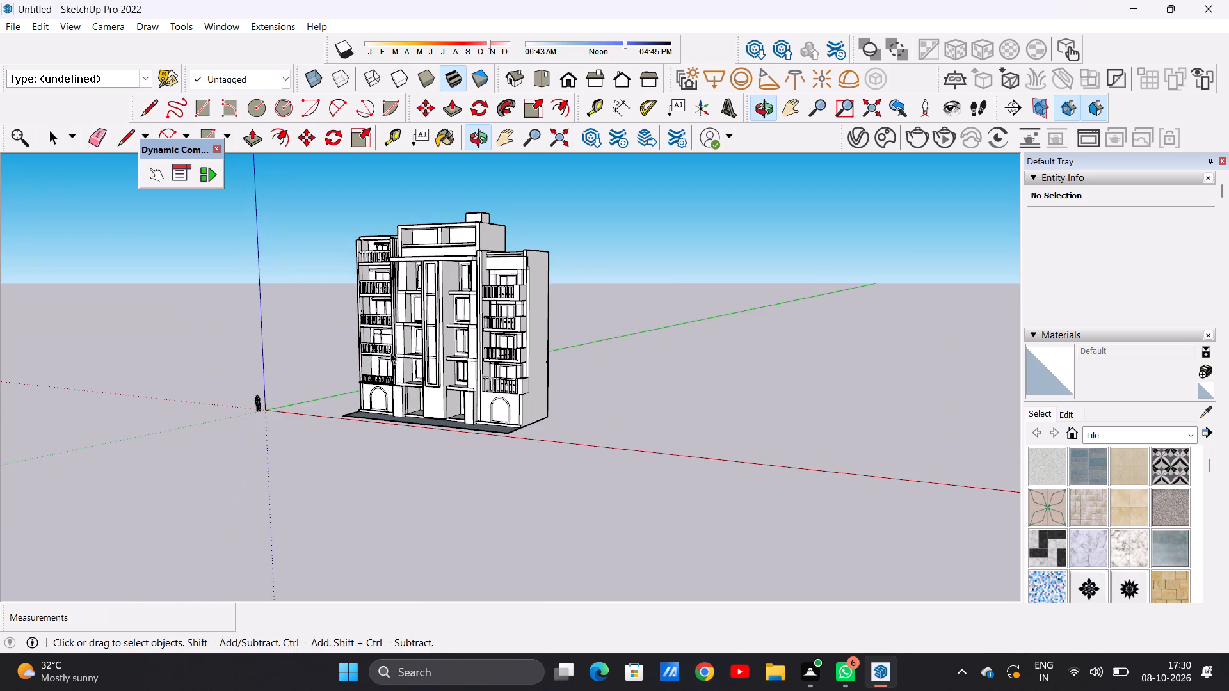
pyautogui.moveTo(676, 315); pyautogui.dragTo(225, 347, button='middle')
pyautogui.moveTo(672, 350); pyautogui.dragTo(302, 324, button='middle')
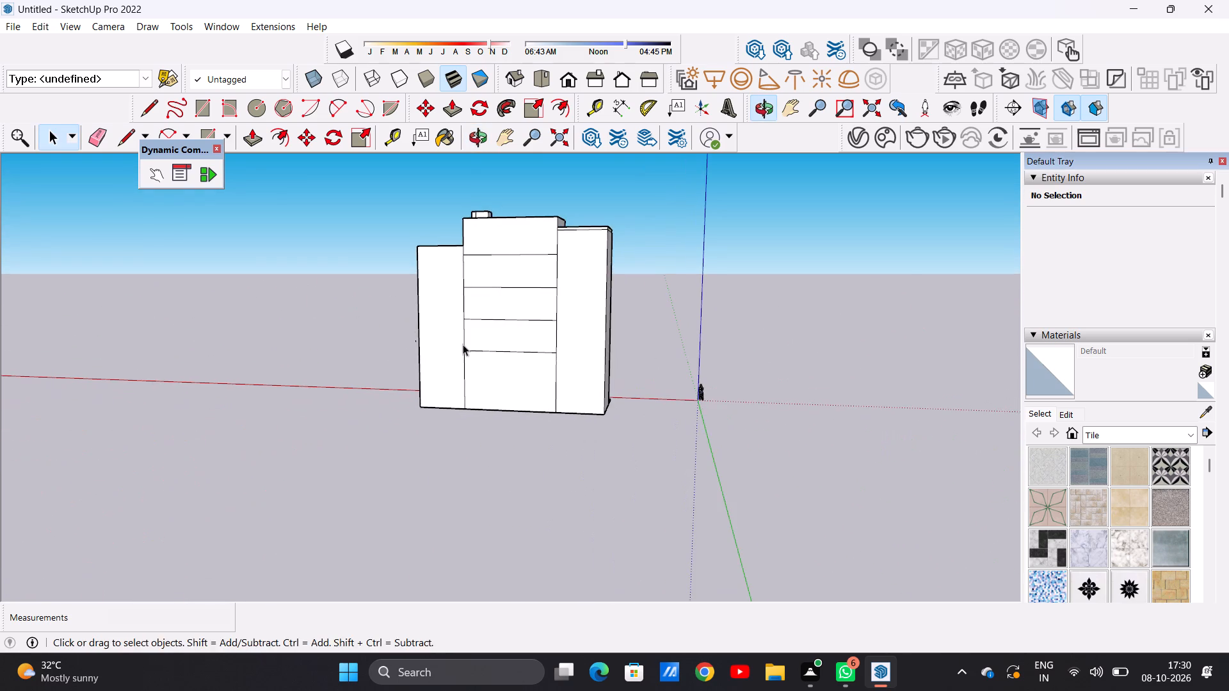
pyautogui.moveTo(711, 345); pyautogui.dragTo(370, 353, button='middle')
pyautogui.moveTo(704, 361); pyautogui.dragTo(505, 361, button='middle')
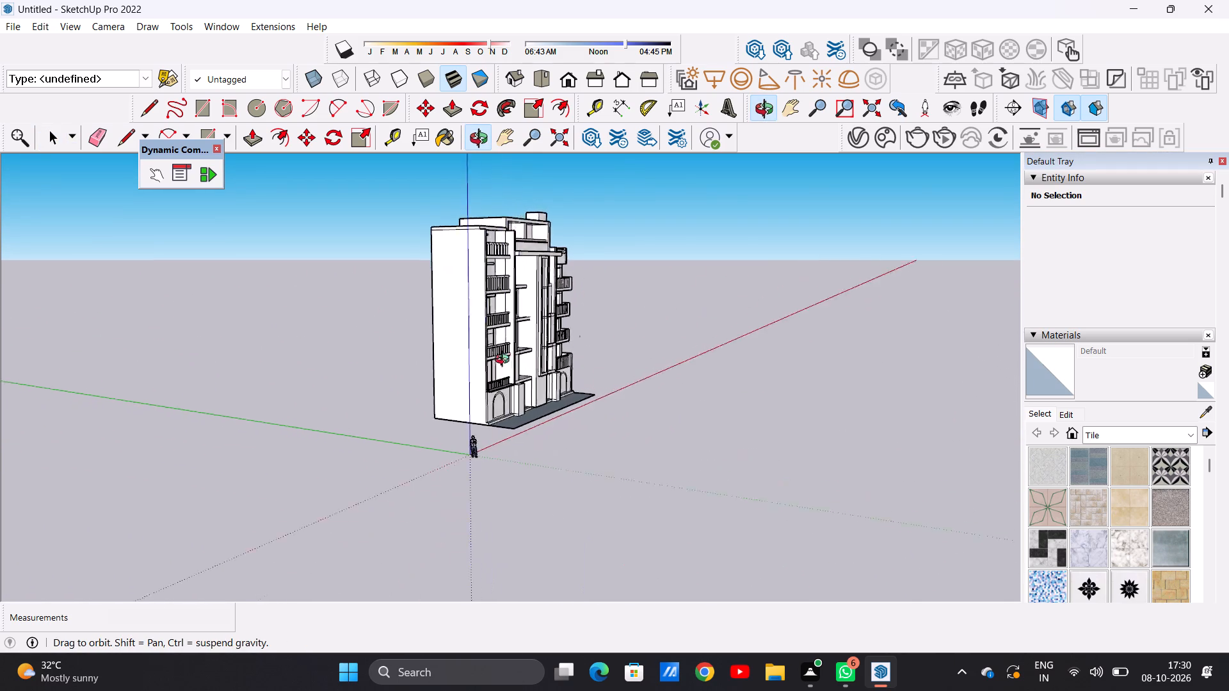
pyautogui.moveTo(505, 361); pyautogui.dragTo(408, 367, button='middle')
pyautogui.moveTo(728, 385); pyautogui.dragTo(530, 376, button='middle')
pyautogui.scroll(-7, 660, 363)
pyautogui.scroll(13, 641, 370)
pyautogui.moveTo(664, 376); pyautogui.dragTo(638, 414, button='middle')
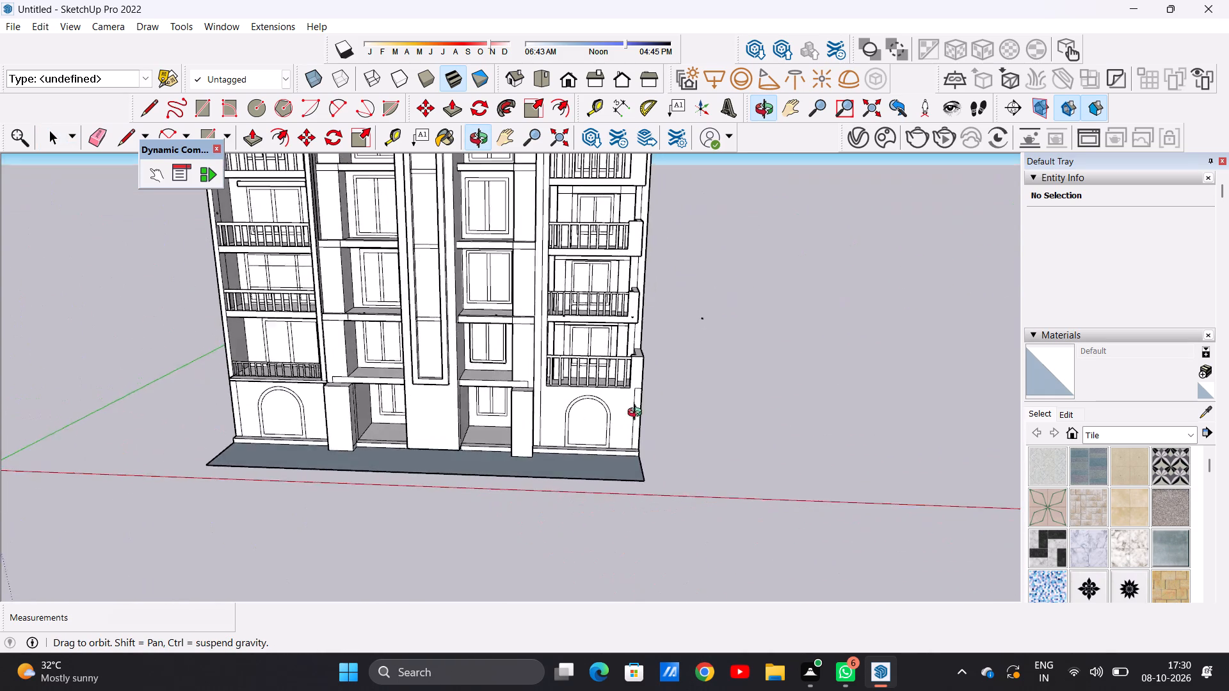
pyautogui.moveTo(638, 414); pyautogui.dragTo(664, 365, button='middle')
pyautogui.scroll(-11, 480, 476)
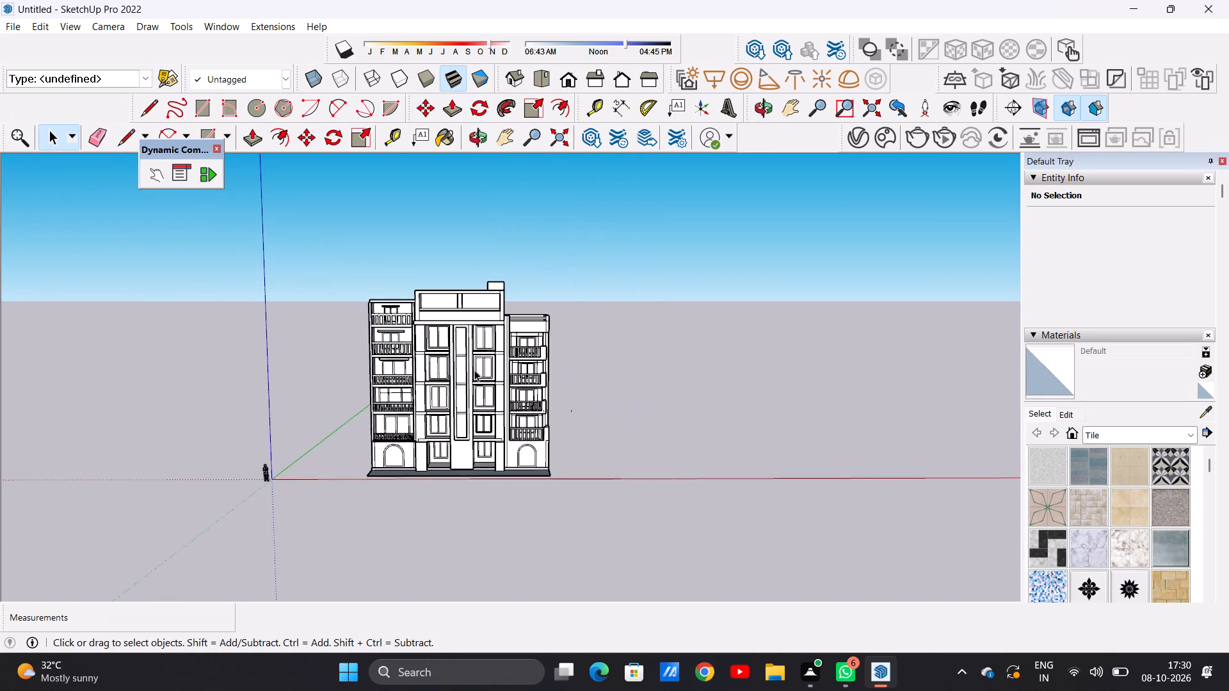
# Examine the front ground strip up close beside the columns and the arched opening of the lower side block.
pyautogui.scroll(8, 474, 365)
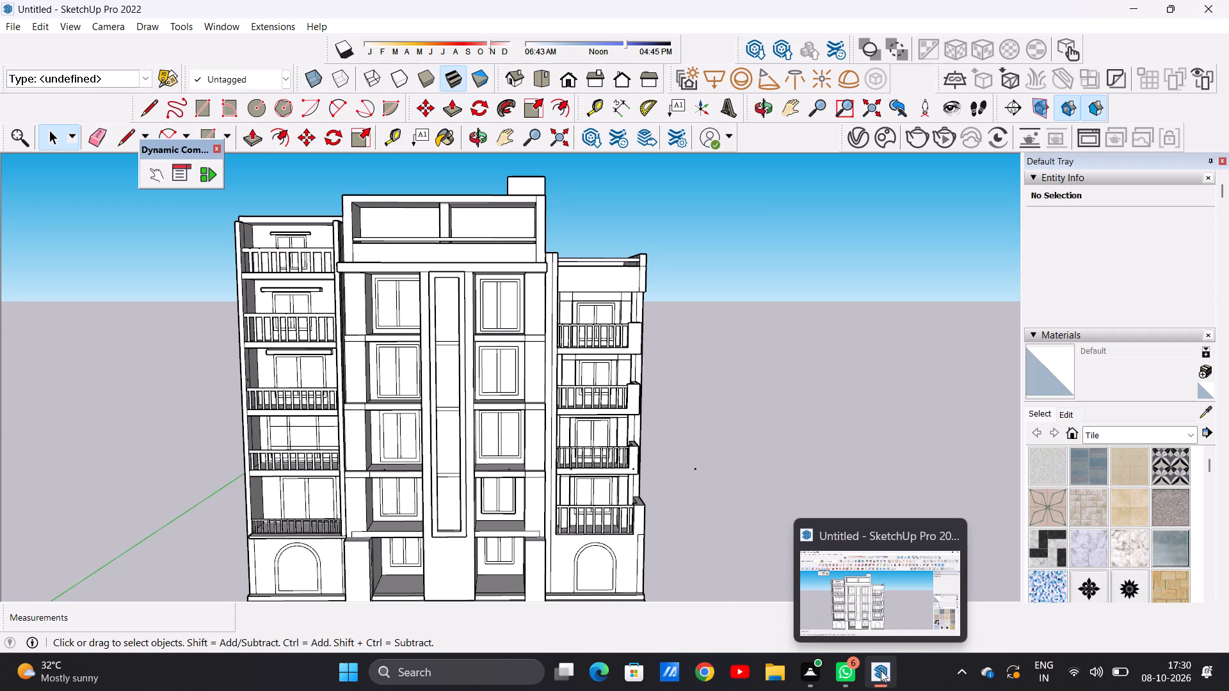
pyautogui.click(870, 592)
pyautogui.scroll(-9, 631, 455)
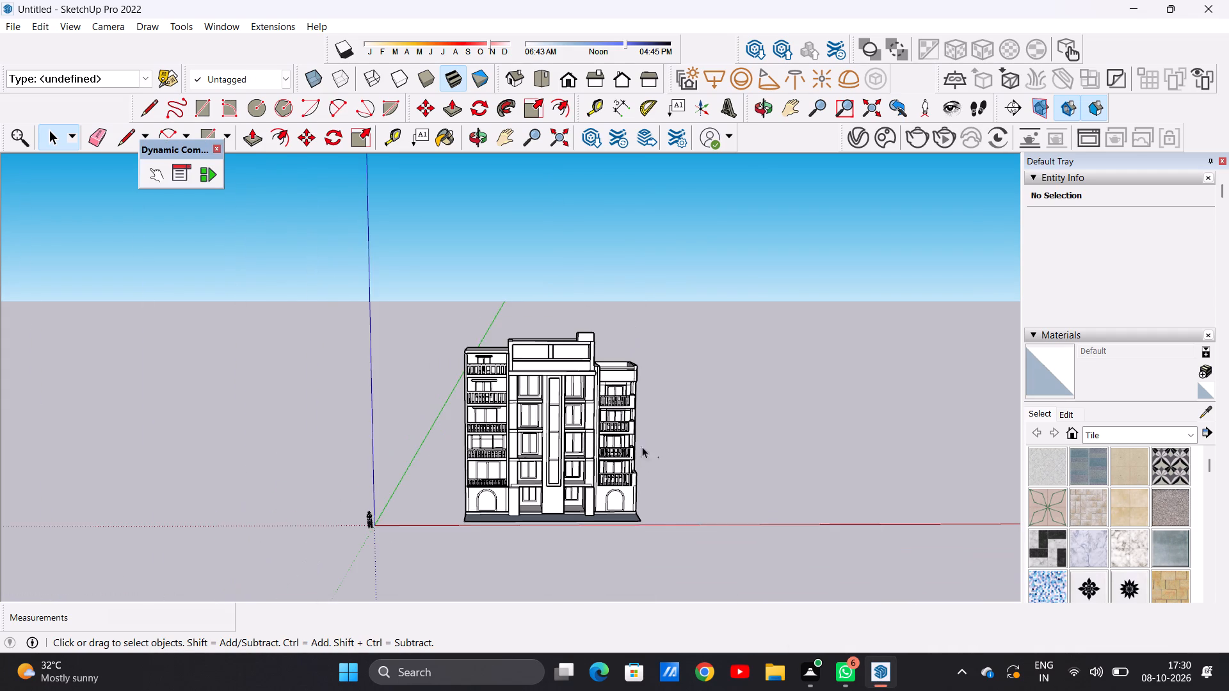
pyautogui.moveTo(649, 454); pyautogui.dragTo(548, 614, button='middle')
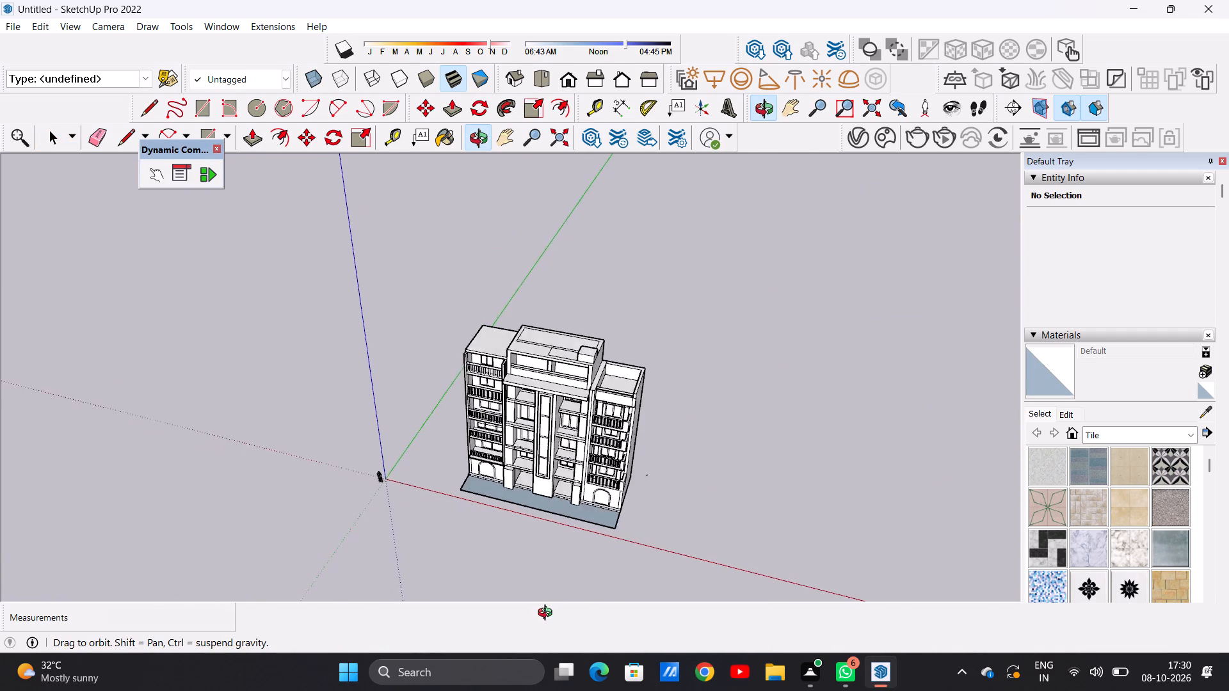
pyautogui.moveTo(548, 614); pyautogui.dragTo(570, 638, button='middle')
pyautogui.scroll(19, 606, 495)
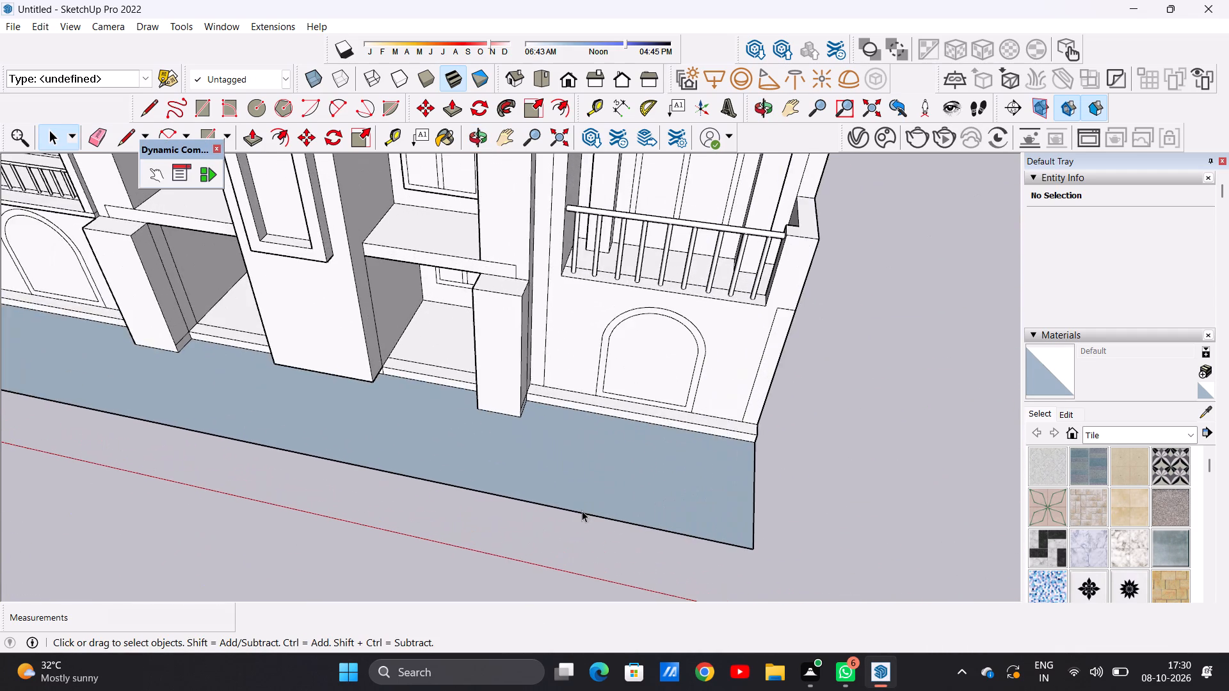
pyautogui.scroll(-13, 585, 466)
pyautogui.scroll(18, 594, 468)
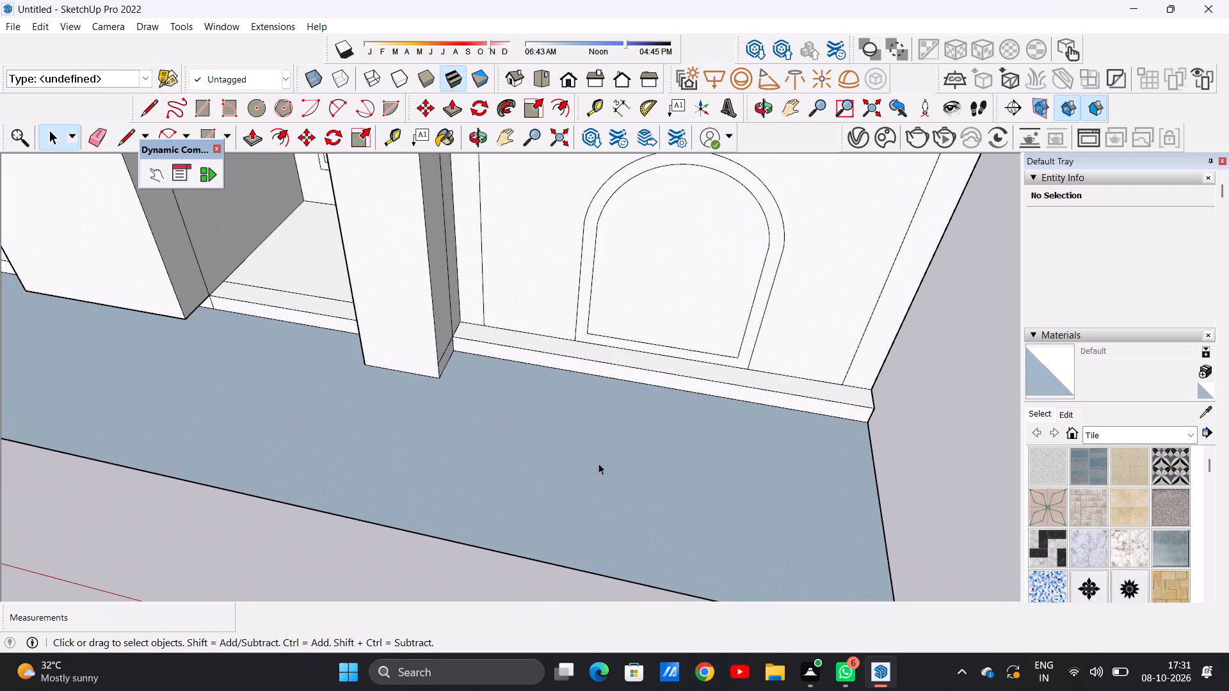
pyautogui.scroll(-18, 598, 463)
pyautogui.moveTo(621, 482); pyautogui.dragTo(624, 476, button='middle')
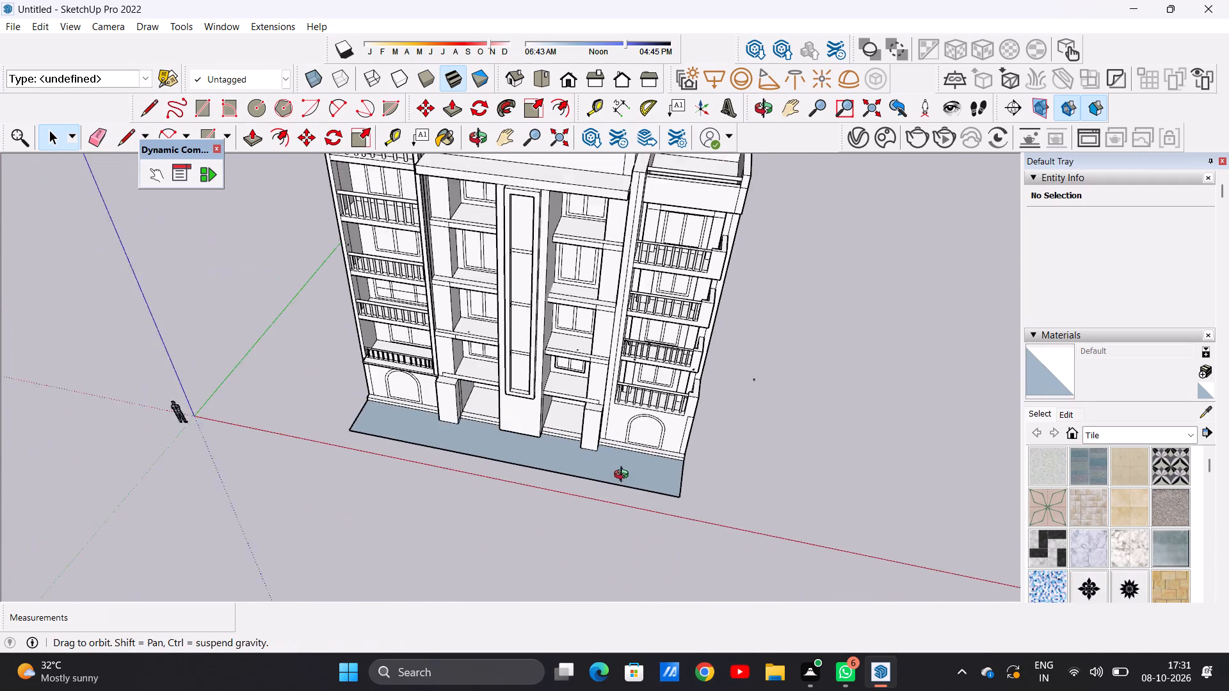
# Examine the front facade and the ground strip at its base, from close up and farther away.
pyautogui.moveTo(624, 476); pyautogui.dragTo(653, 370, button='middle')
pyautogui.scroll(-7, 645, 418)
pyautogui.scroll(7, 624, 330)
pyautogui.scroll(1, 576, 418)
pyautogui.scroll(-1, 576, 418)
pyautogui.scroll(1, 576, 418)
pyautogui.scroll(-1, 576, 418)
pyautogui.scroll(1, 576, 418)
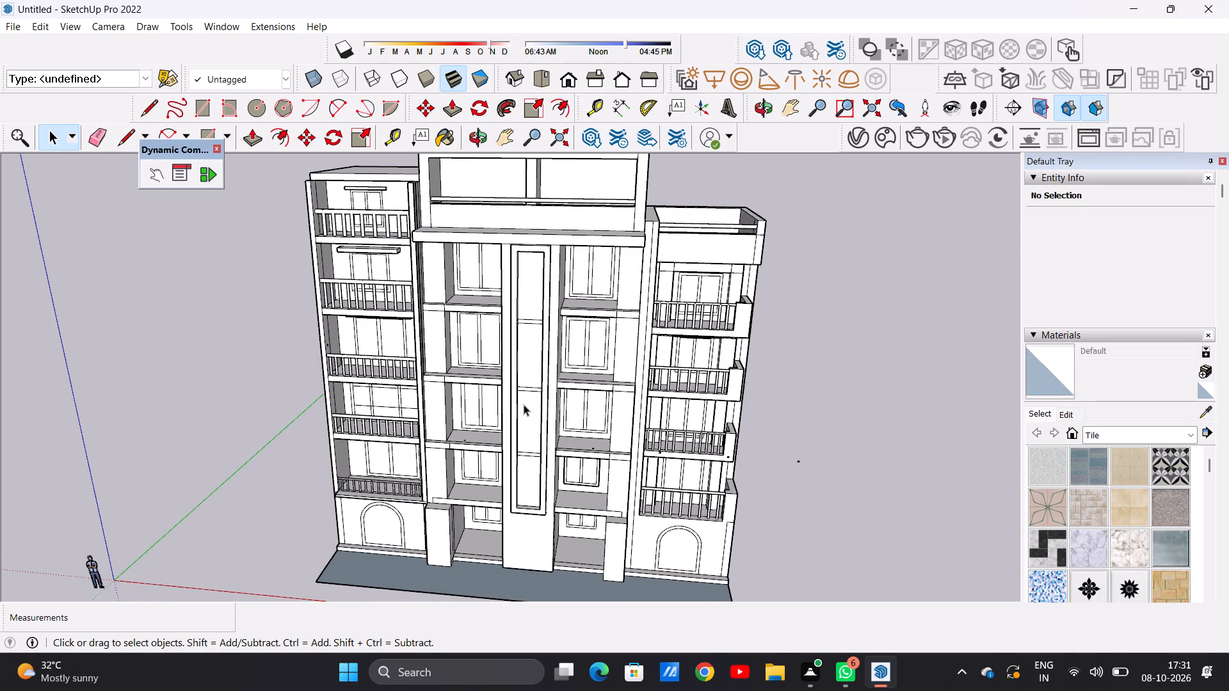
pyautogui.scroll(-9, 440, 338)
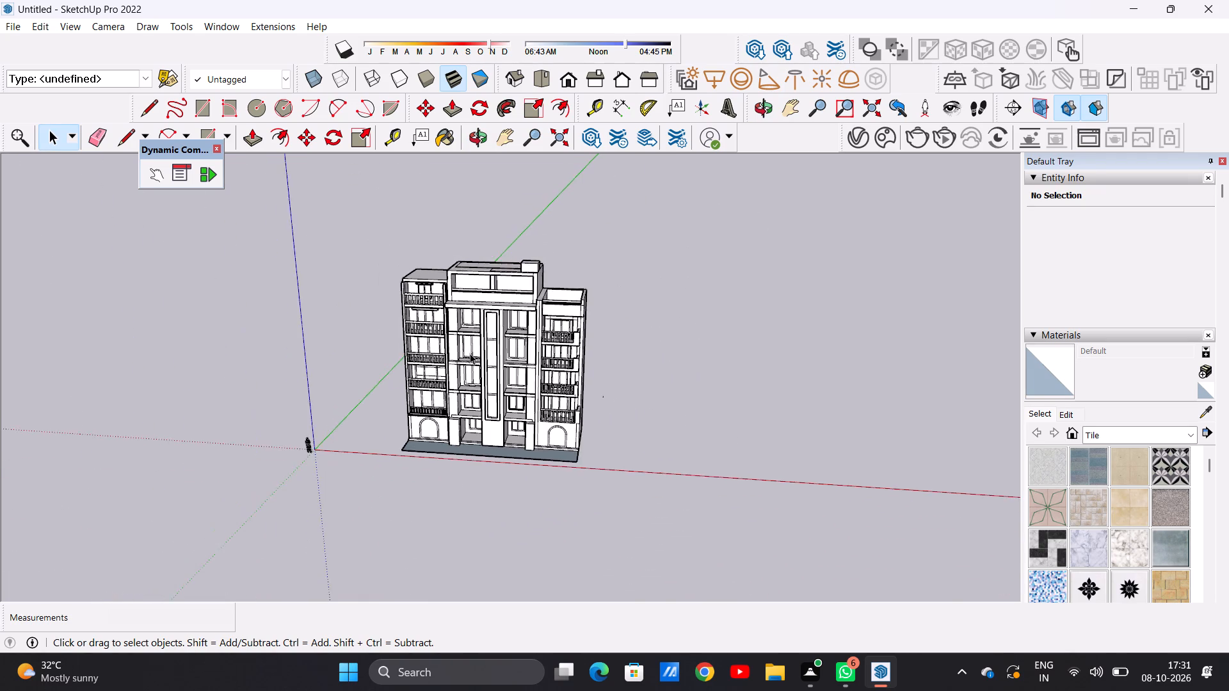
pyautogui.scroll(7, 470, 353)
pyautogui.moveTo(444, 348); pyautogui.dragTo(390, 327, button='middle')
pyautogui.scroll(1, 755, 283)
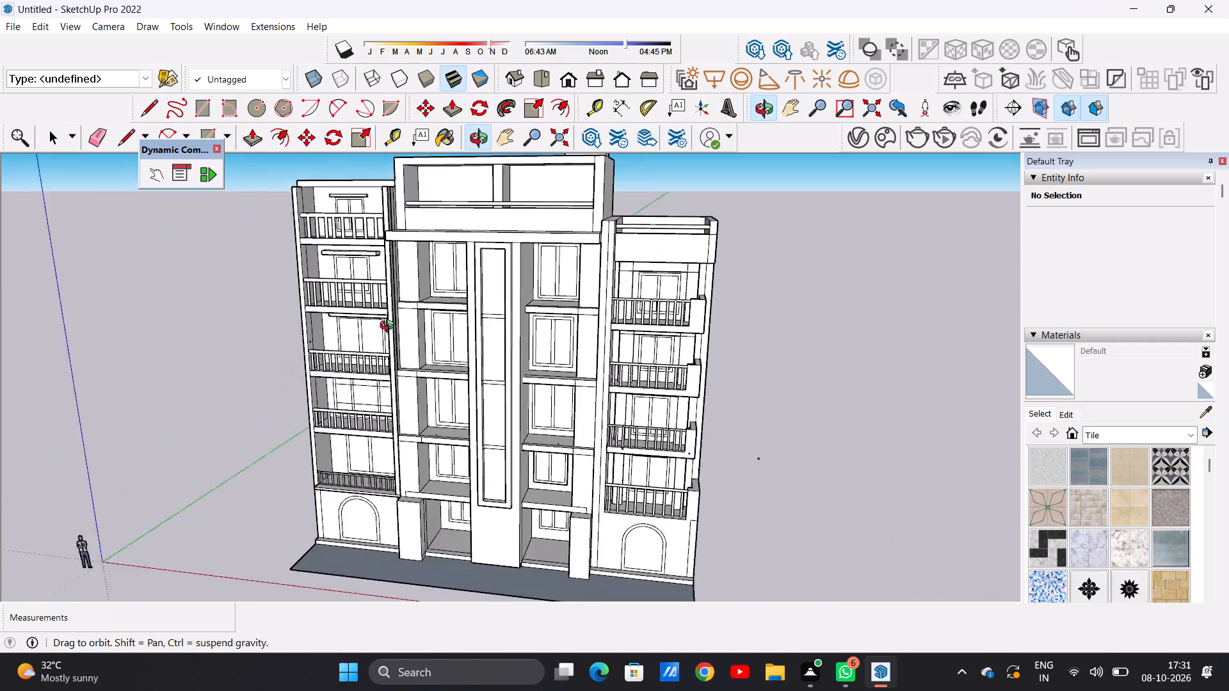
pyautogui.moveTo(390, 327); pyautogui.dragTo(326, 328, button='middle')
# Examine the lower side block's roof terrace parapet and handrail up close, and the whole building from the front and above.
pyautogui.moveTo(598, 349); pyautogui.dragTo(419, 425, button='middle')
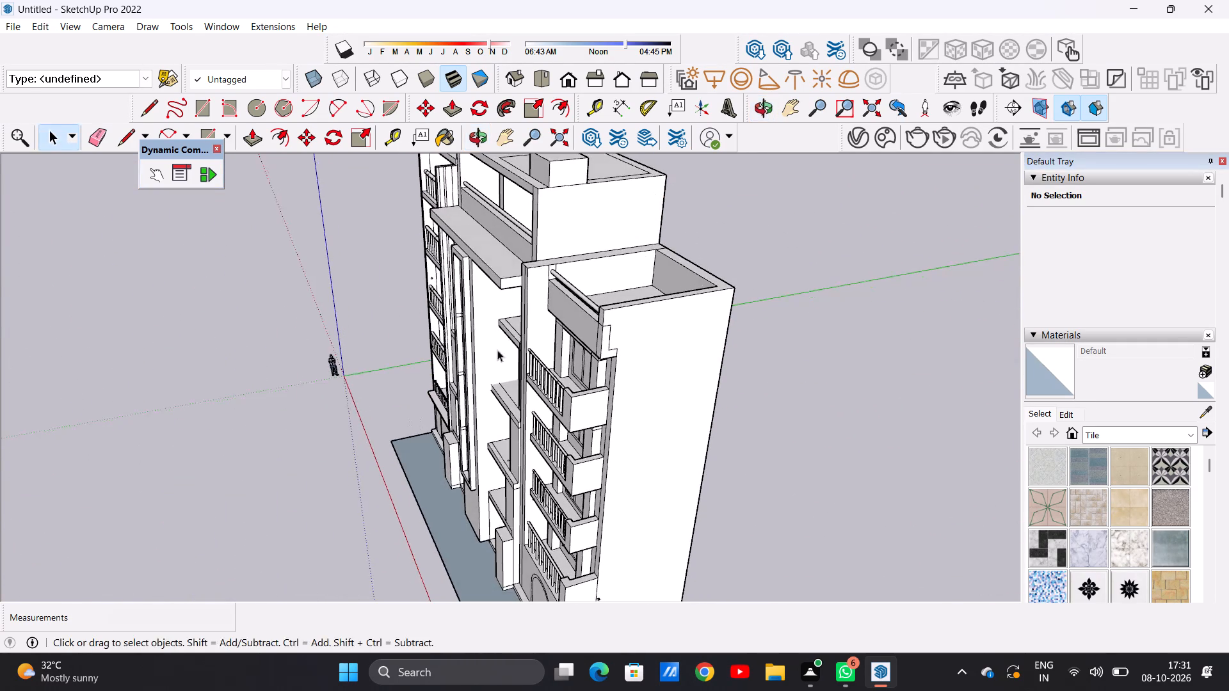
pyautogui.scroll(20, 576, 298)
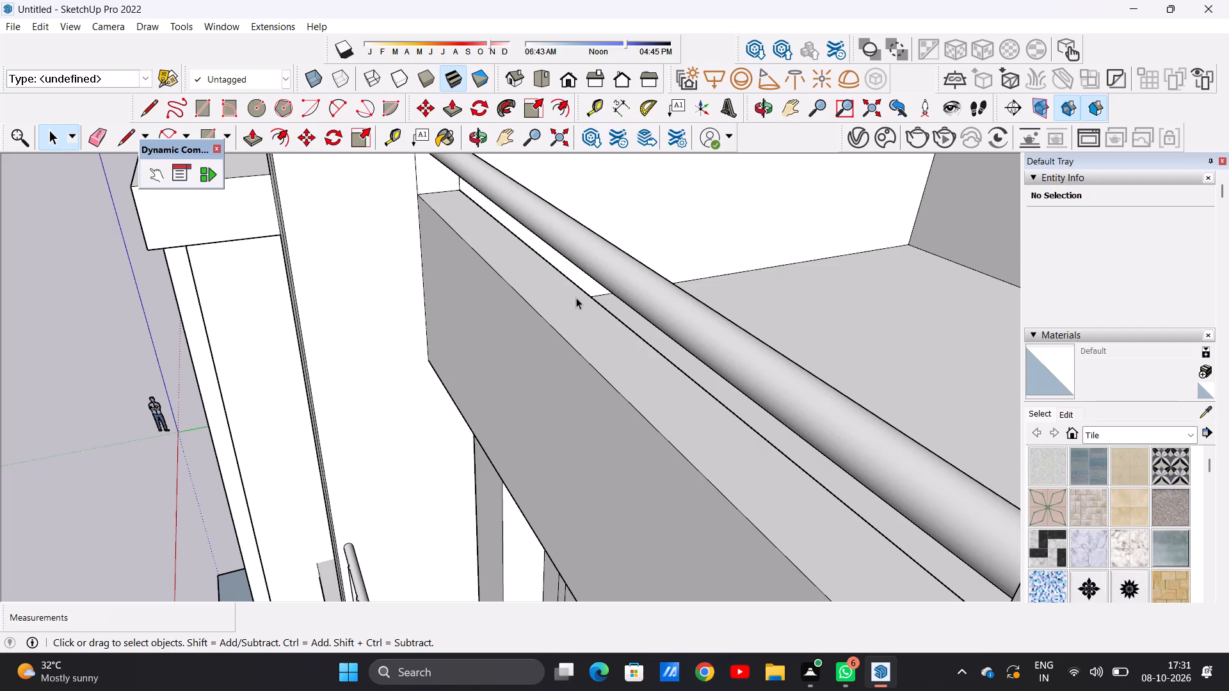
pyautogui.scroll(-19, 572, 396)
pyautogui.scroll(-20, 600, 360)
pyautogui.scroll(-17, 600, 360)
pyautogui.moveTo(590, 365); pyautogui.dragTo(904, 243, button='middle')
pyautogui.scroll(7, 495, 392)
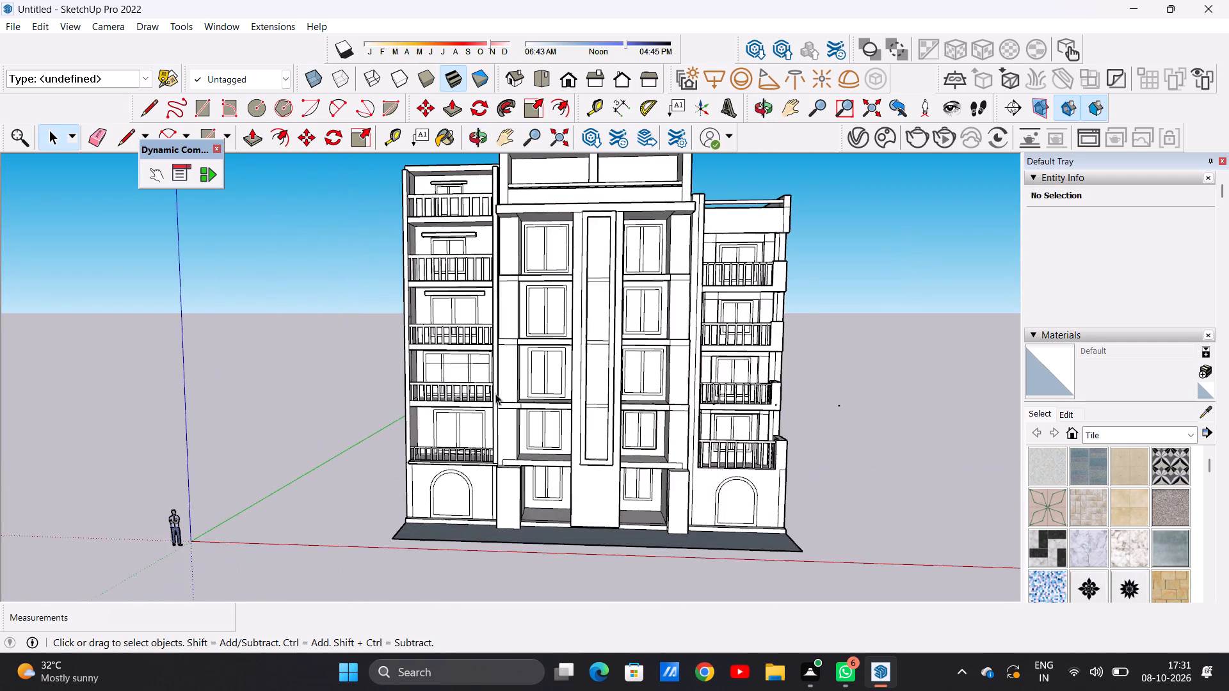
pyautogui.scroll(4, 572, 454)
pyautogui.scroll(-7, 572, 454)
pyautogui.scroll(1, 572, 451)
pyautogui.moveTo(572, 451); pyautogui.dragTo(586, 639, button='middle')
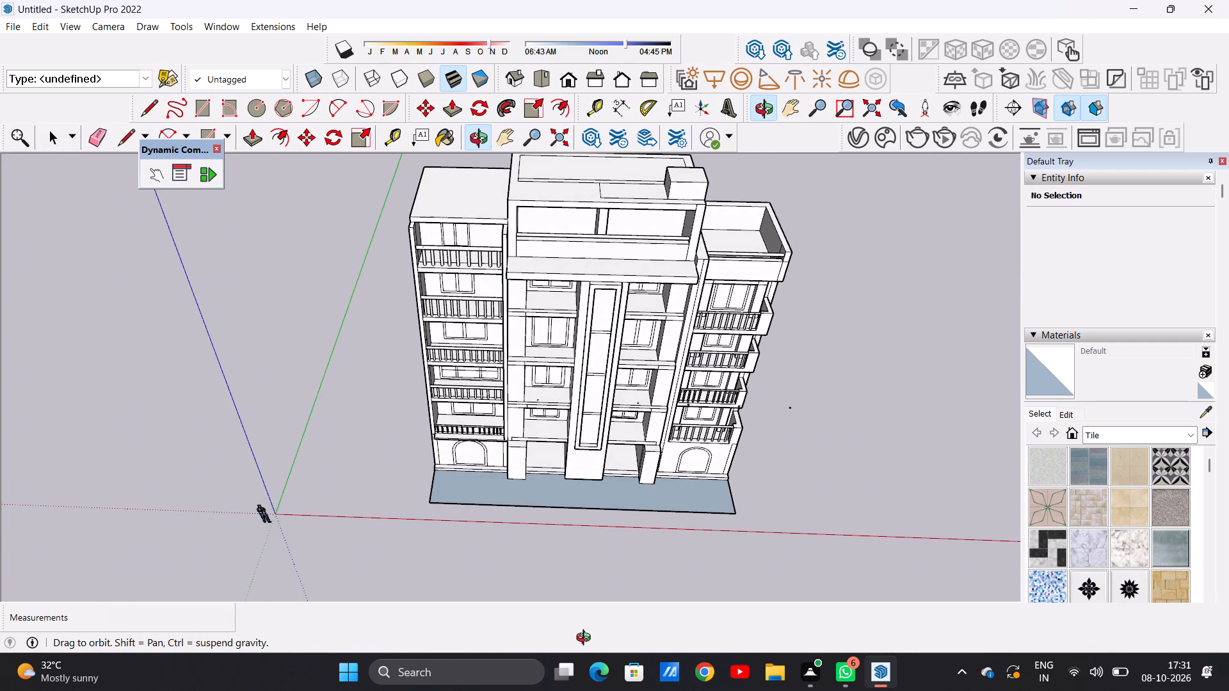
# Examine the whole building from the front and above, including the roof, the roof box and the upper terrace.
pyautogui.moveTo(586, 639); pyautogui.dragTo(571, 459, button='middle')
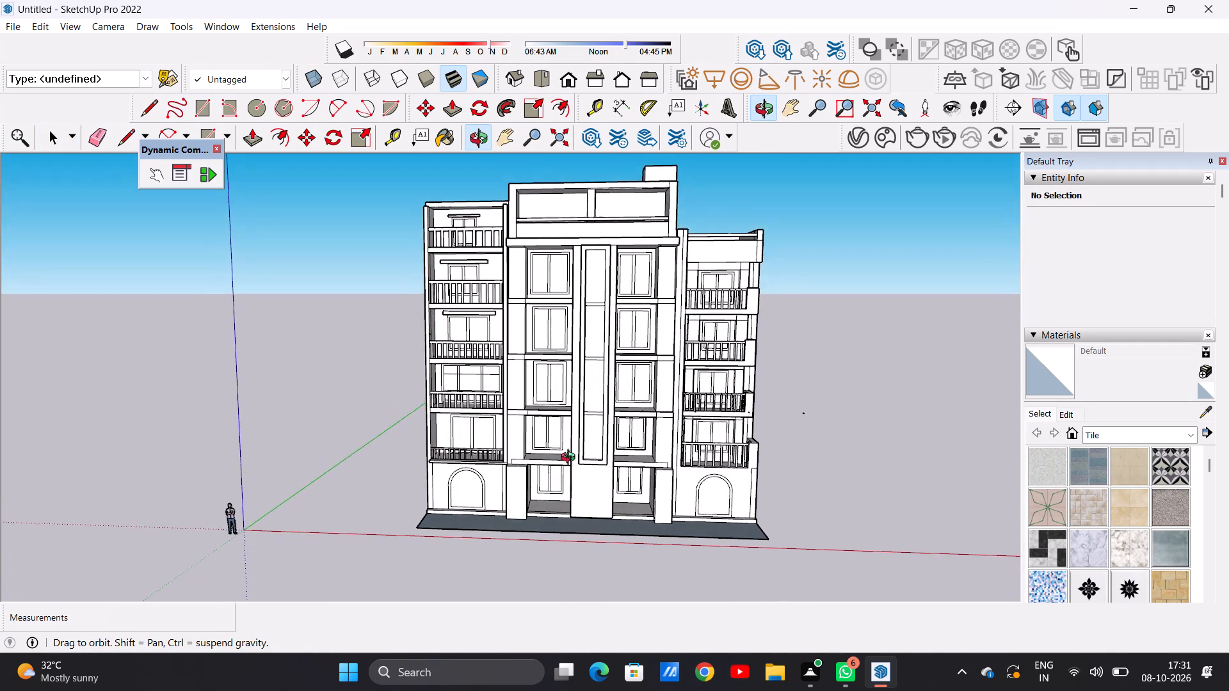
pyautogui.moveTo(571, 459); pyautogui.dragTo(595, 476, button='middle')
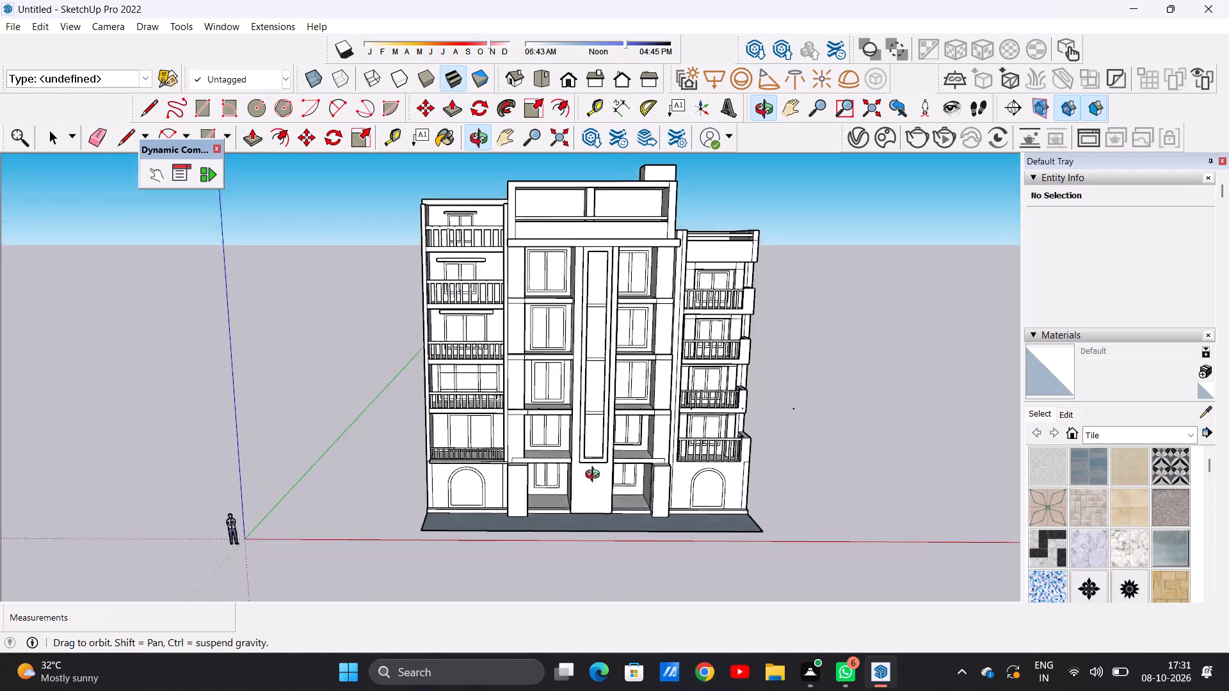
pyautogui.moveTo(595, 476); pyautogui.dragTo(585, 450, button='middle')
pyautogui.scroll(1, 595, 321)
pyautogui.scroll(-1, 598, 323)
pyautogui.scroll(1, 598, 325)
pyautogui.scroll(-1, 598, 325)
pyautogui.scroll(1, 598, 325)
pyautogui.scroll(-9, 598, 333)
pyautogui.moveTo(625, 280); pyautogui.dragTo(595, 364, button='middle')
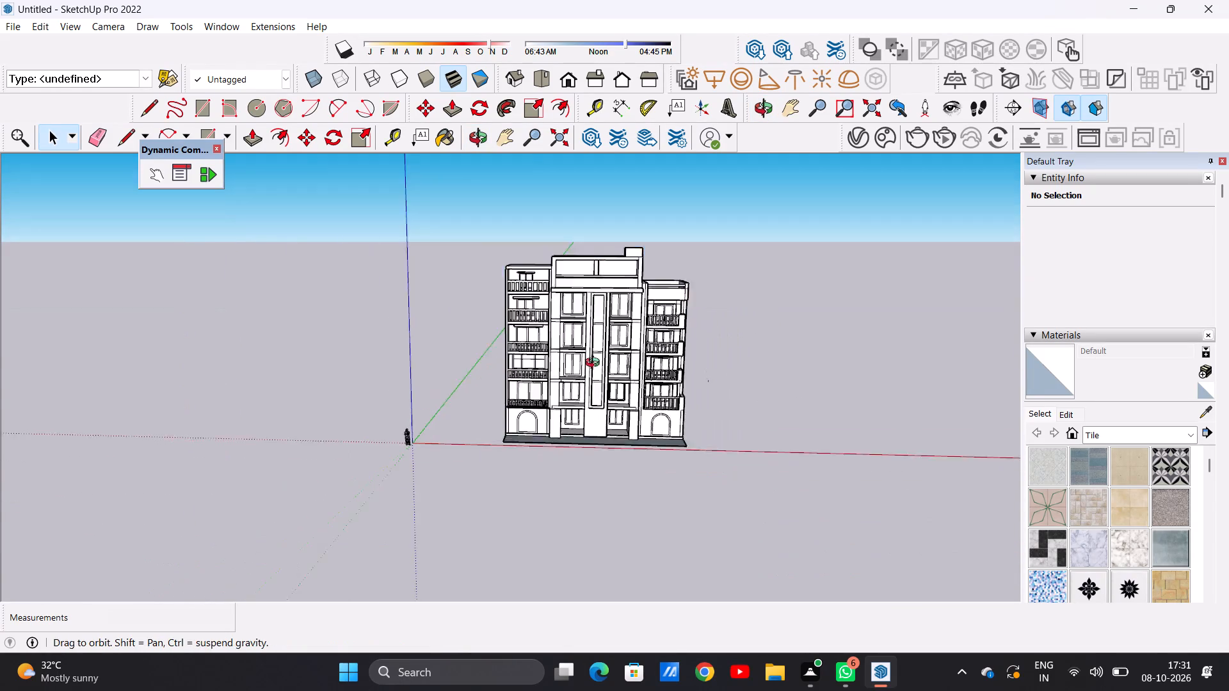
pyautogui.moveTo(595, 364); pyautogui.dragTo(591, 491, button='middle')
pyautogui.scroll(5, 624, 292)
pyautogui.scroll(-1, 624, 292)
pyautogui.scroll(8, 598, 272)
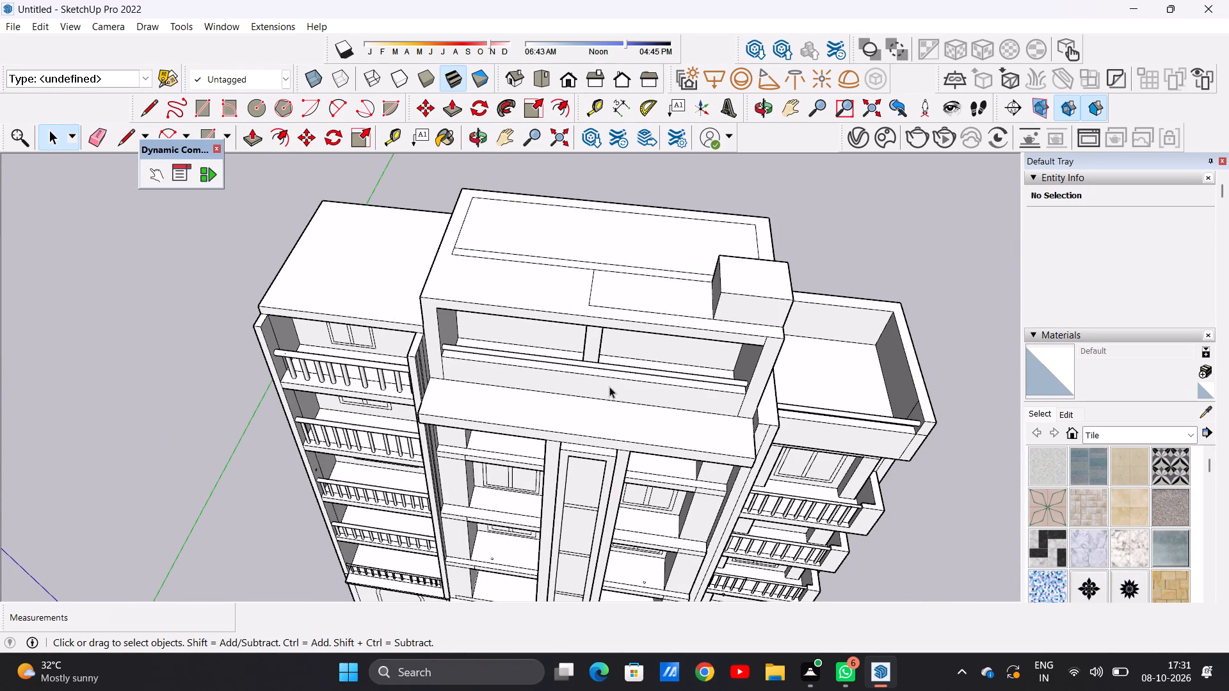
pyautogui.moveTo(633, 426); pyautogui.dragTo(648, 245, button='middle')
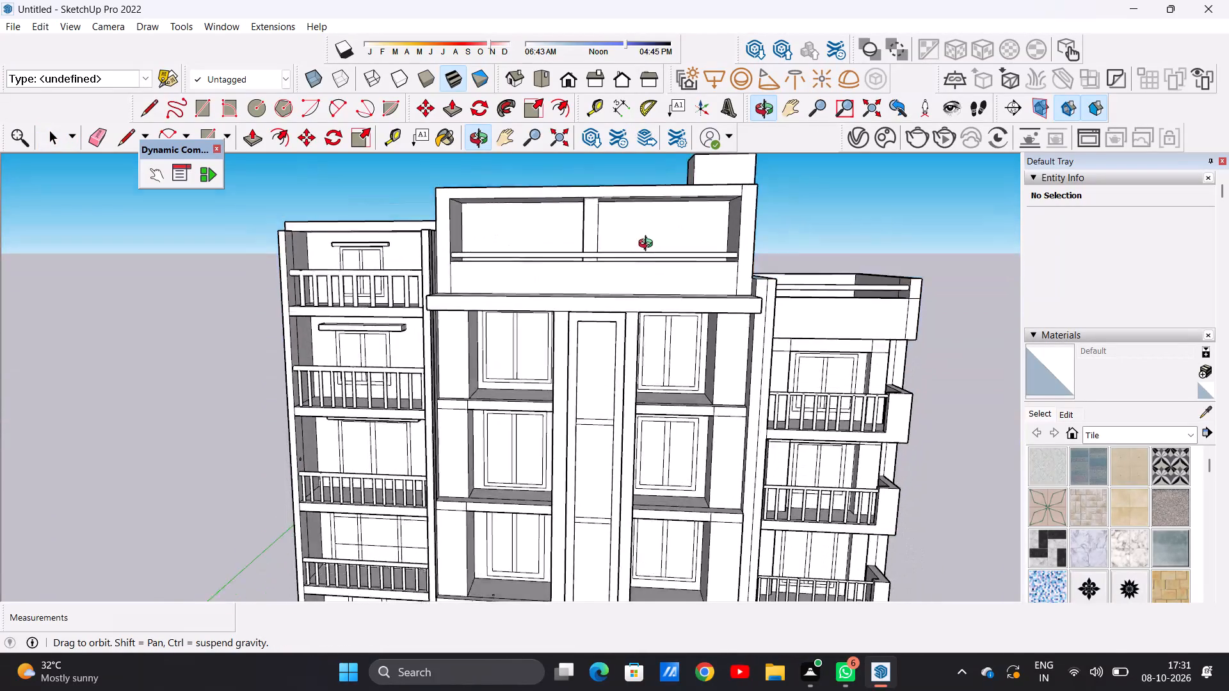
pyautogui.moveTo(648, 245); pyautogui.dragTo(659, 230, button='middle')
# Examine the front facade's windows, balconies and central pier, both from farther away and up close.
pyautogui.scroll(-12, 614, 391)
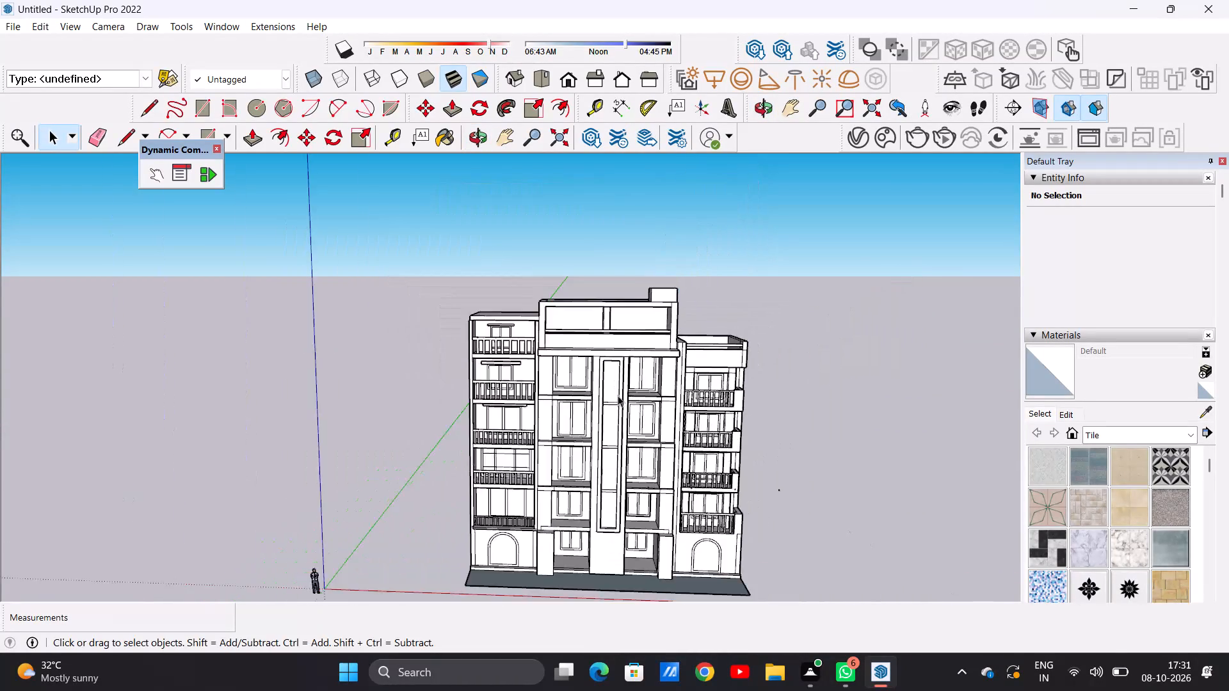
pyautogui.scroll(-6, 618, 395)
pyautogui.scroll(6, 591, 444)
pyautogui.scroll(-1, 591, 444)
pyautogui.scroll(7, 591, 444)
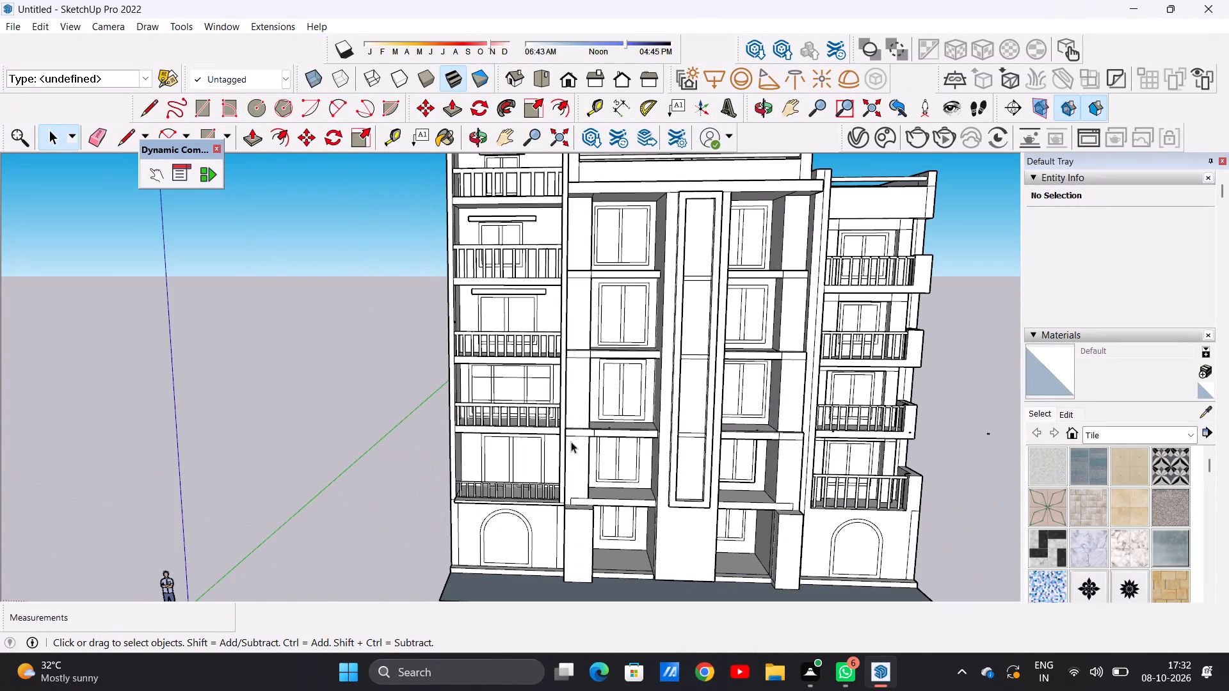
pyautogui.scroll(-3, 571, 441)
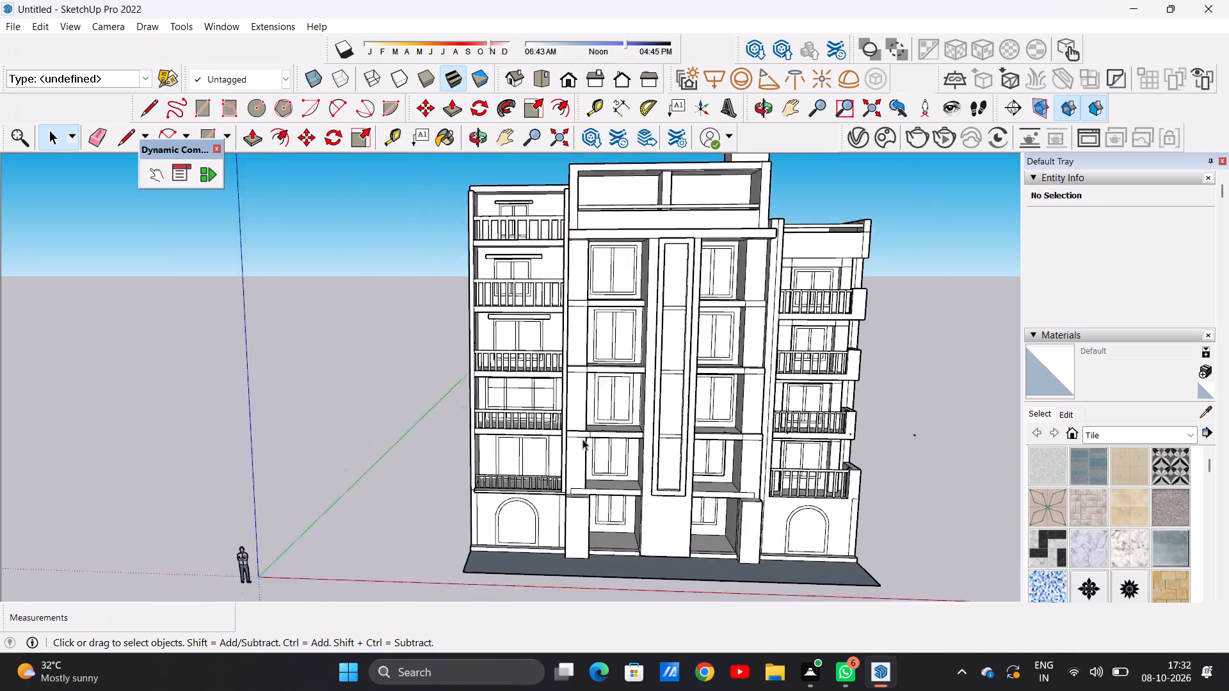
pyautogui.scroll(6, 673, 285)
pyautogui.scroll(6, 575, 285)
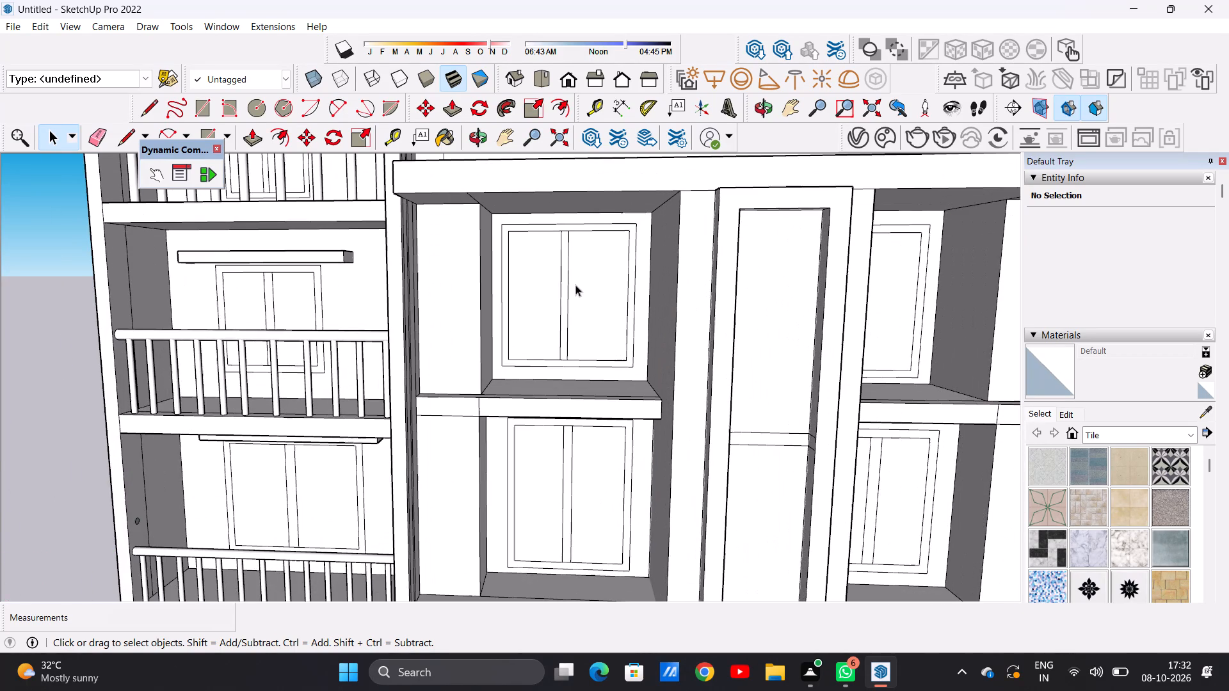
pyautogui.scroll(1, 575, 285)
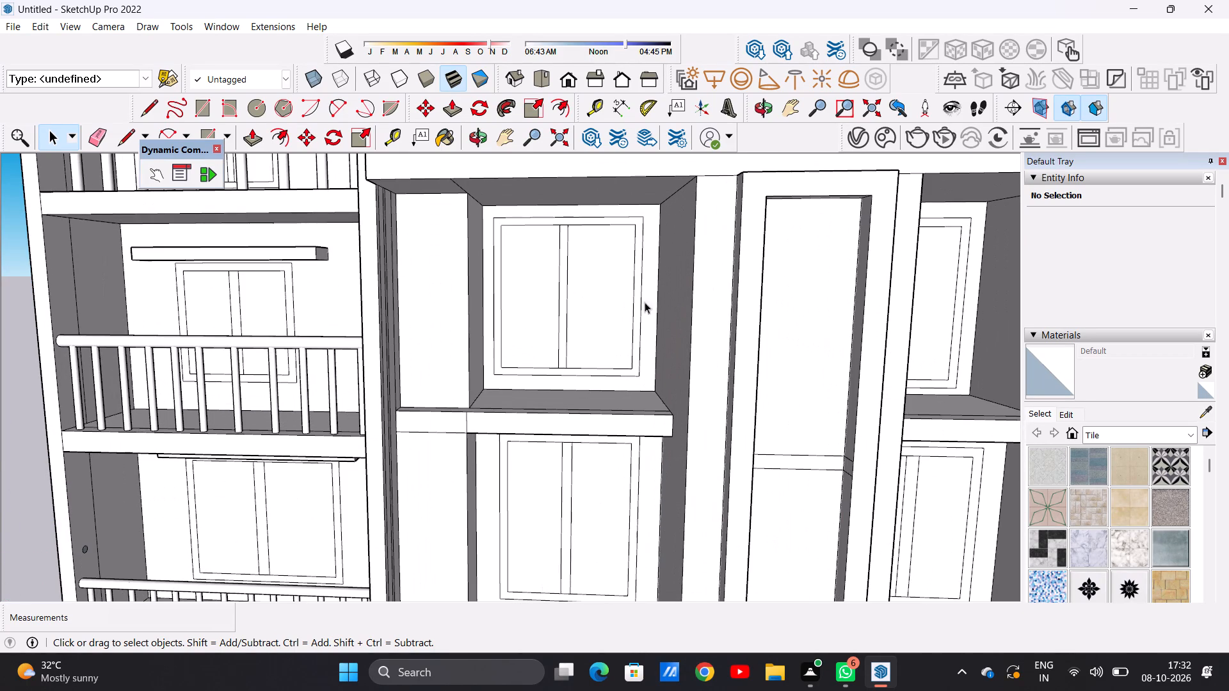
pyautogui.scroll(-11, 549, 318)
pyautogui.scroll(2, 667, 333)
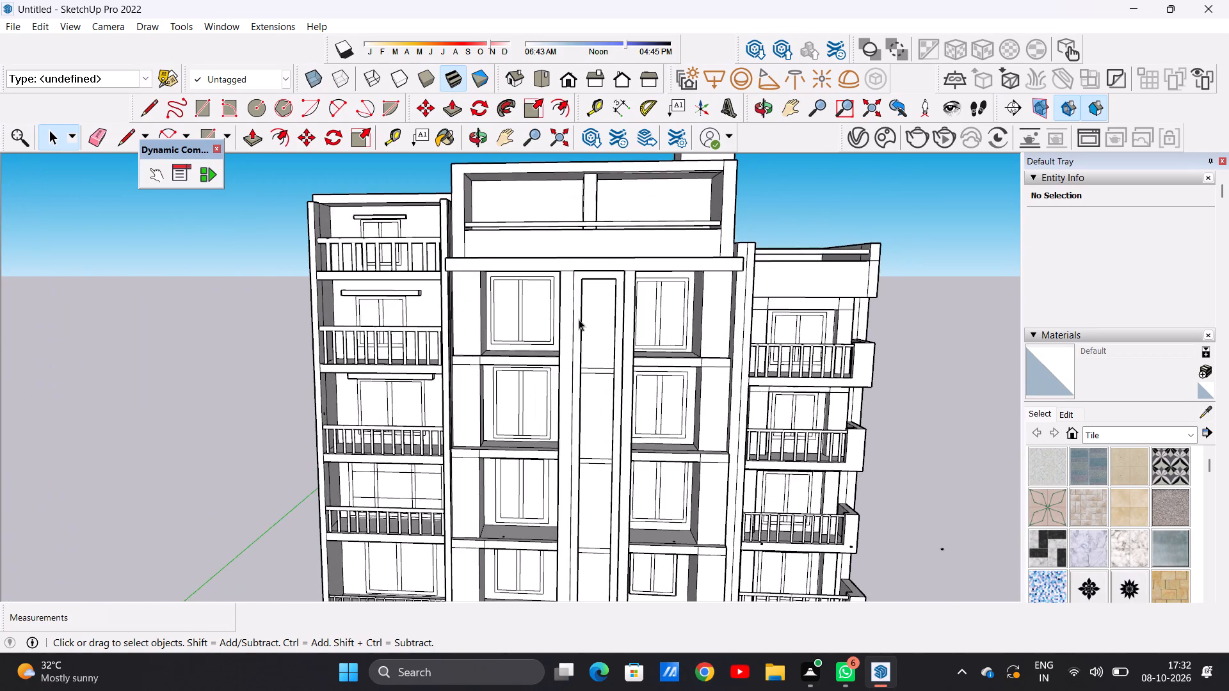
pyautogui.scroll(3, 579, 319)
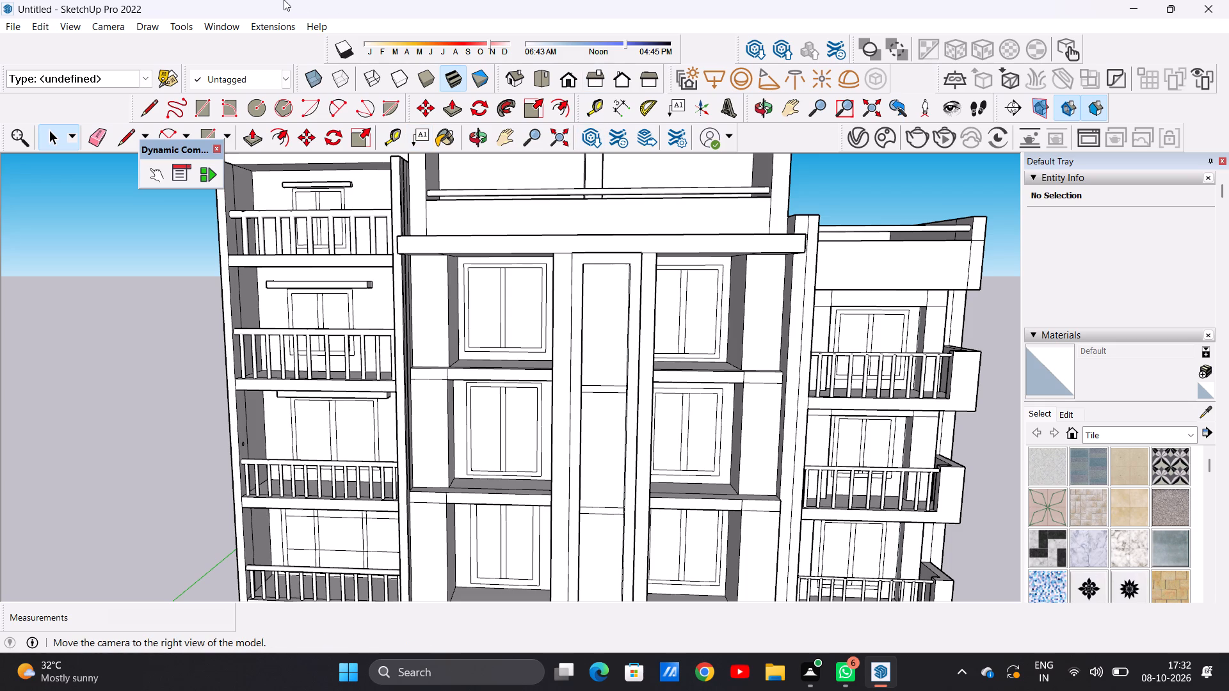
pyautogui.moveTo(0, 537); pyautogui.dragTo(0, 575)
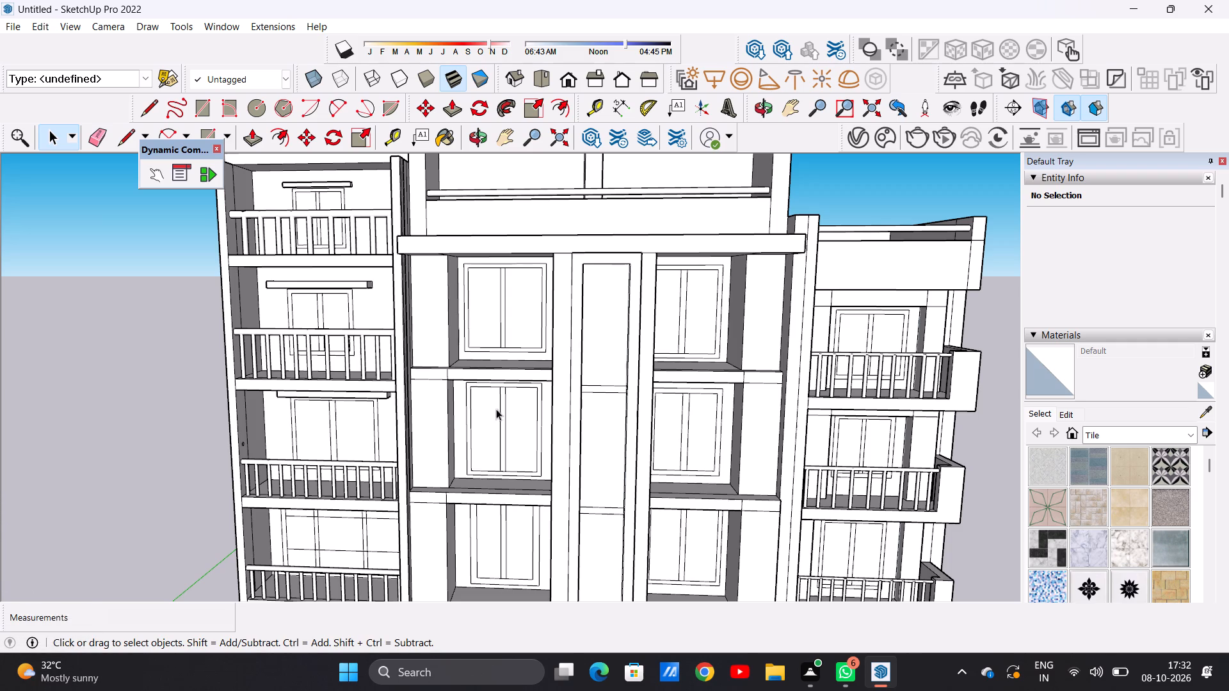
# Paint the frame and mullion of the top window left of the central pier with Wood Veneer 01 from the Wood collection.
pyautogui.scroll(-20, 454, 408)
pyautogui.scroll(-12, 454, 408)
pyautogui.scroll(11, 530, 441)
pyautogui.moveTo(530, 441); pyautogui.dragTo(538, 418, button='middle')
pyautogui.scroll(1, 530, 441)
pyautogui.scroll(-6, 537, 418)
pyautogui.scroll(12, 506, 319)
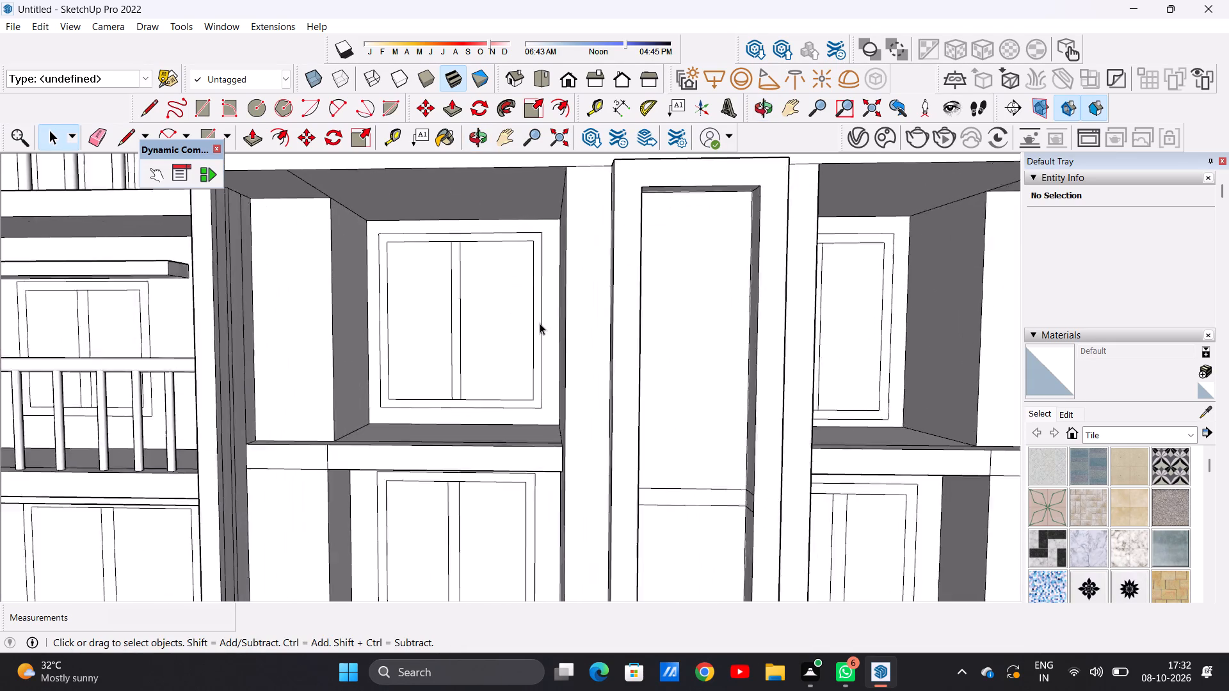
pyautogui.scroll(1, 540, 323)
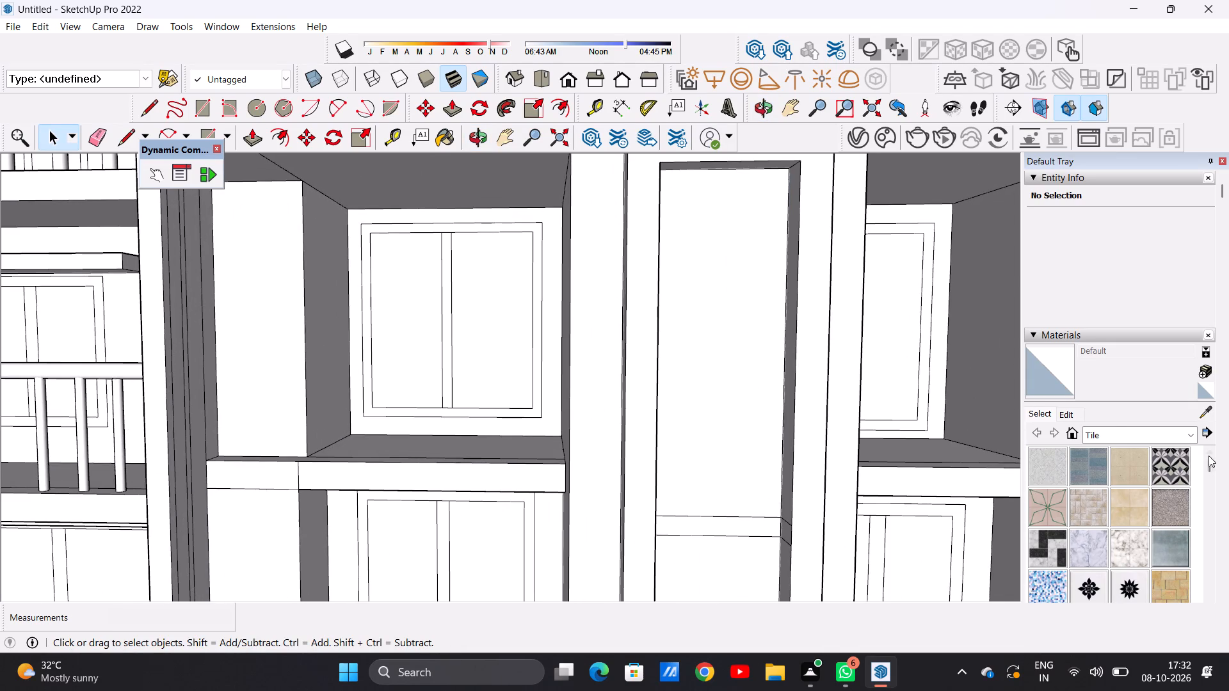
pyautogui.click(1194, 441)
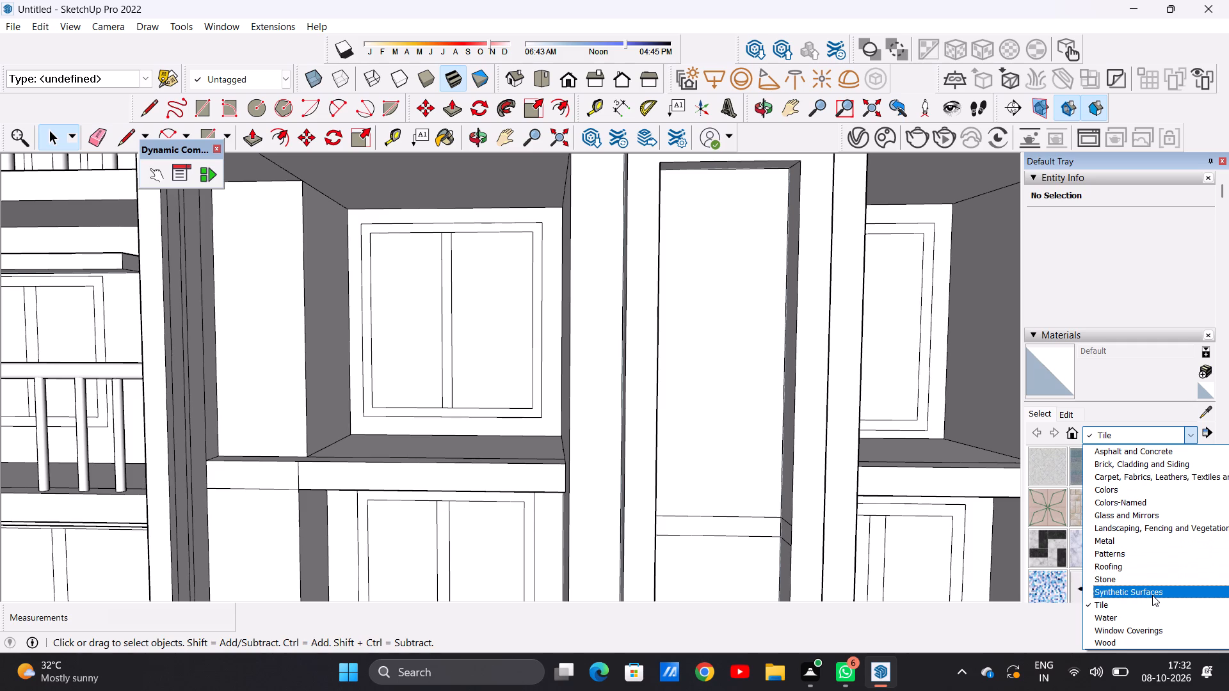
pyautogui.click(1127, 639)
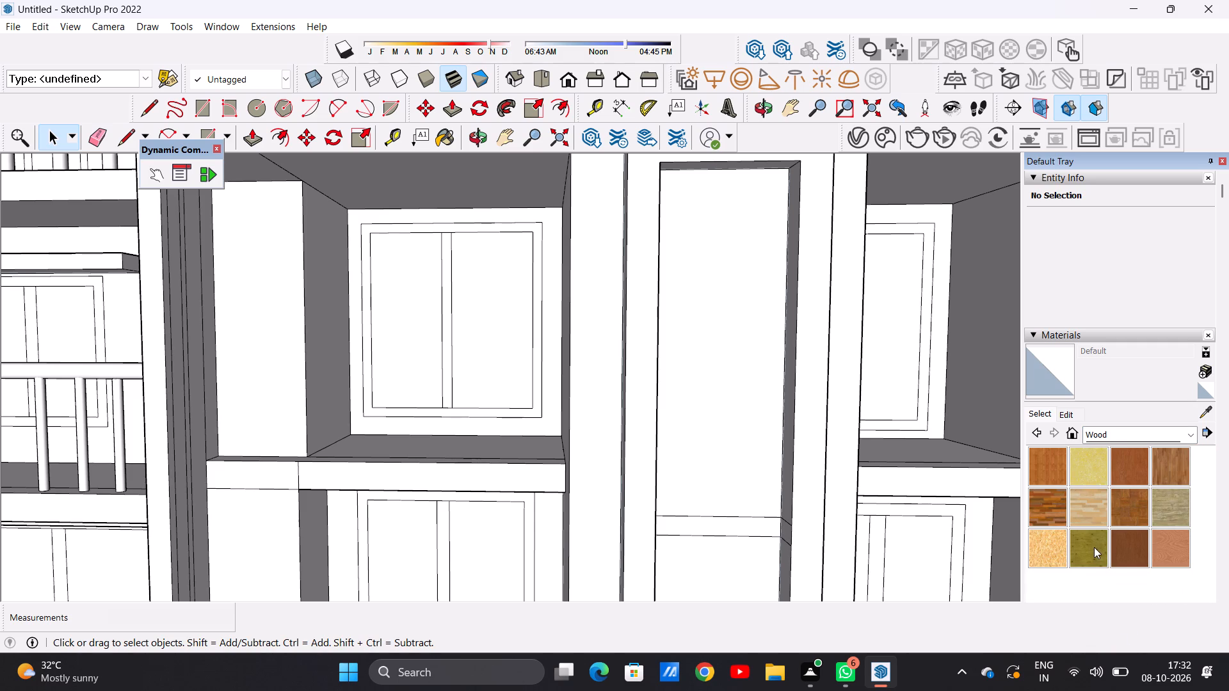
pyautogui.click(1134, 560)
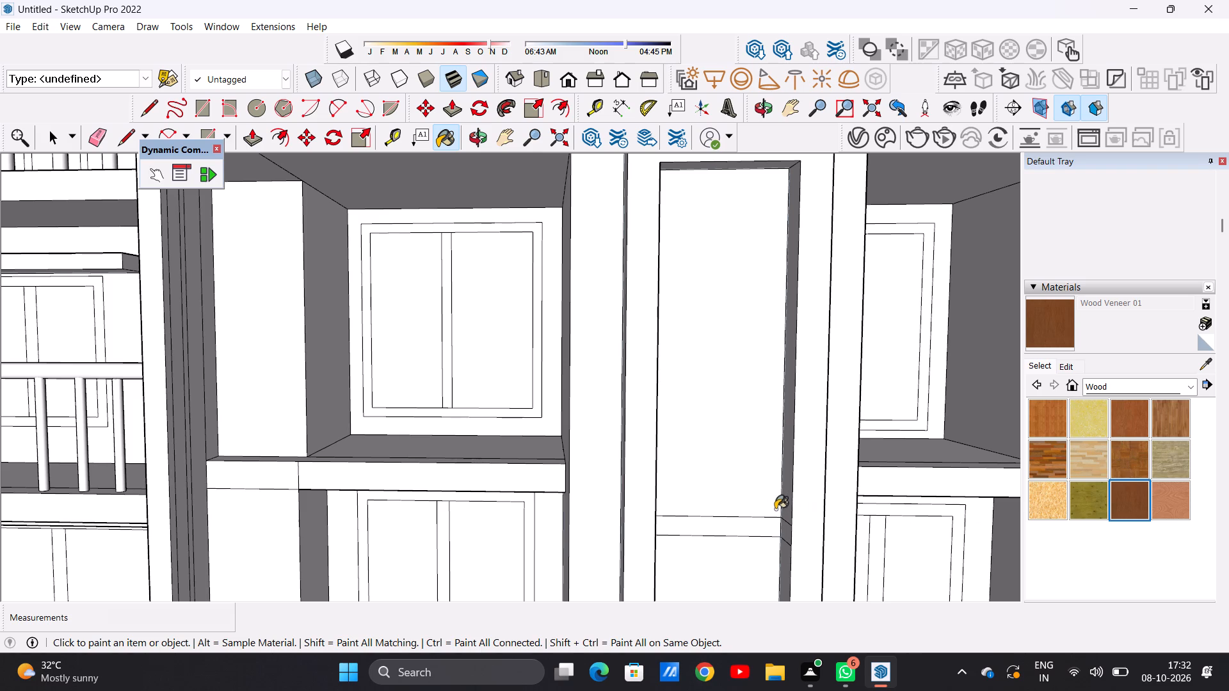
pyautogui.scroll(-12, 725, 477)
pyautogui.scroll(-19, 707, 420)
pyautogui.scroll(11, 637, 429)
pyautogui.scroll(-1, 637, 429)
pyautogui.scroll(6, 637, 429)
pyautogui.click(649, 395)
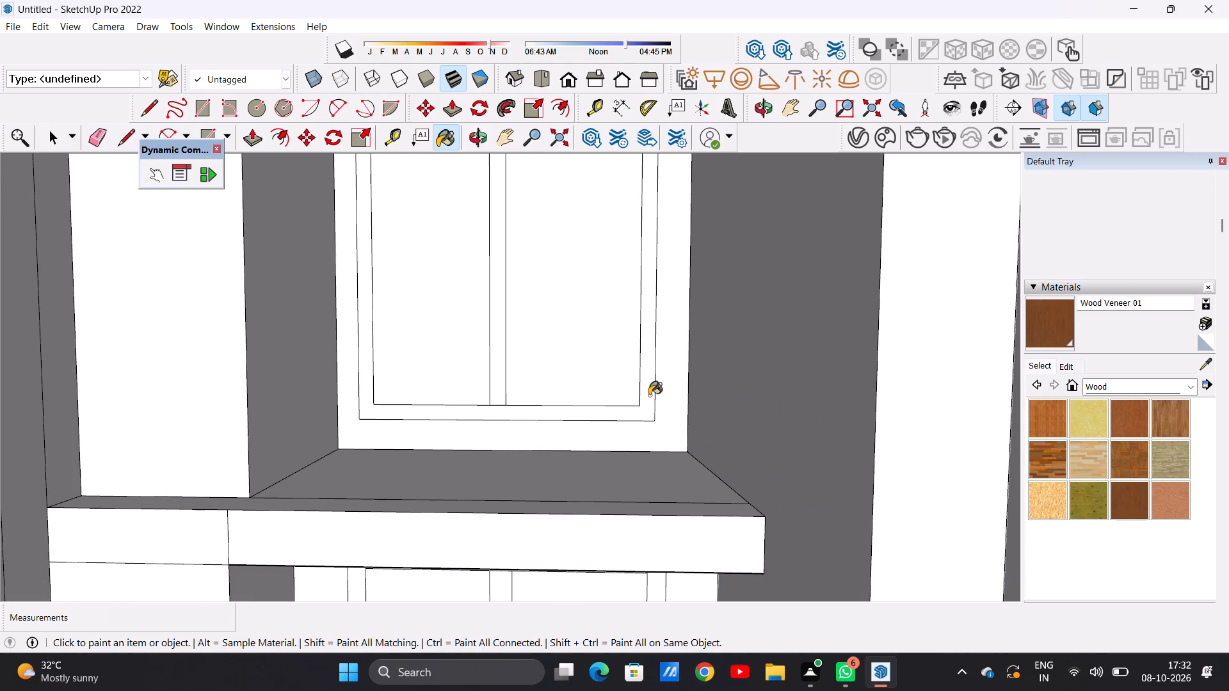
pyautogui.scroll(7, 503, 384)
pyautogui.click(495, 371)
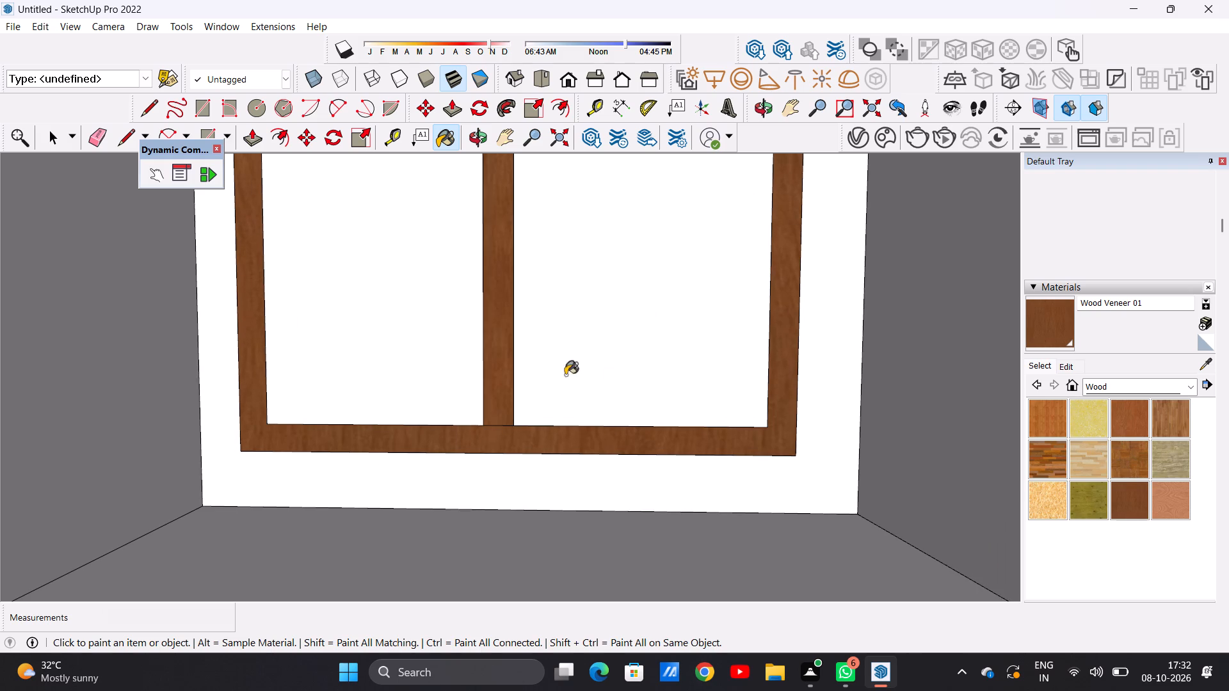
# Darken the Wood Veneer 01 material by lowering its colour brightness.
pyautogui.click(1064, 369)
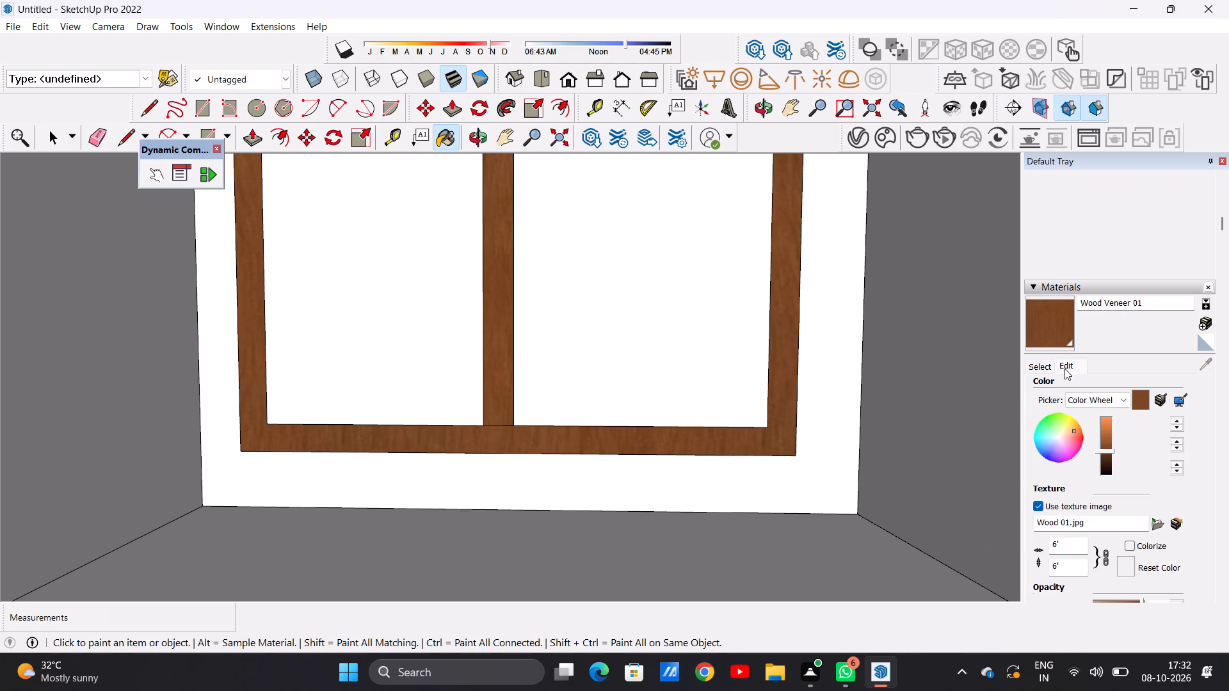
pyautogui.scroll(-1, 1104, 456)
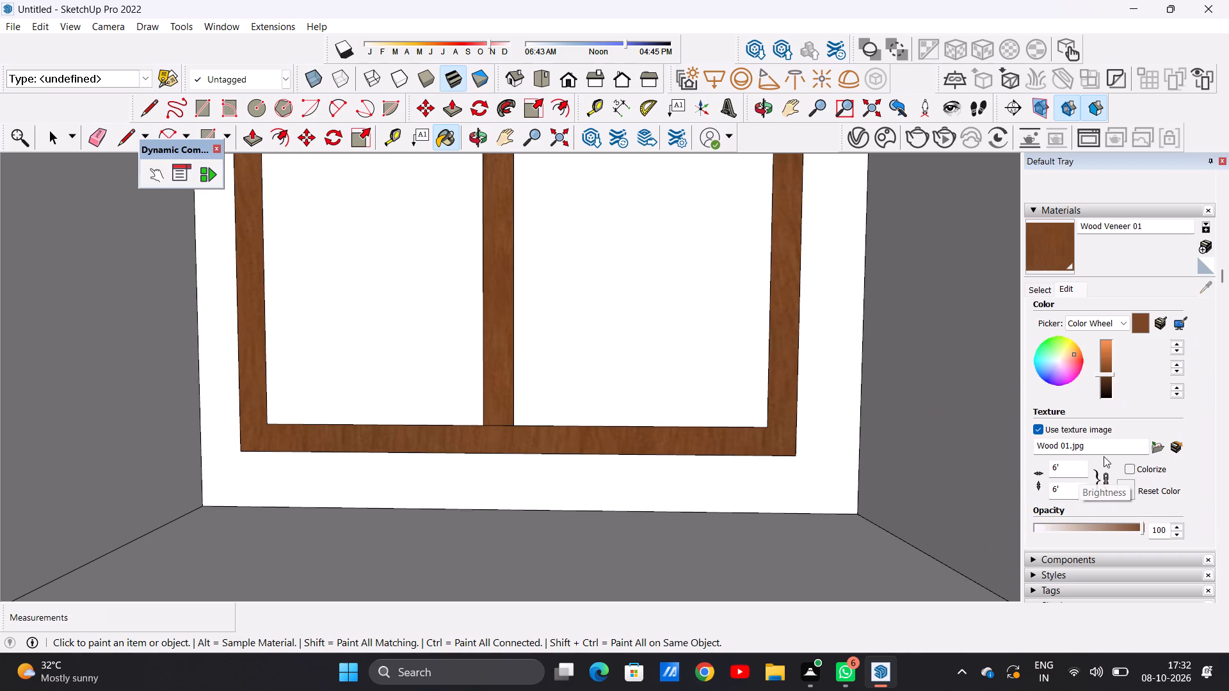
pyautogui.click(1107, 379)
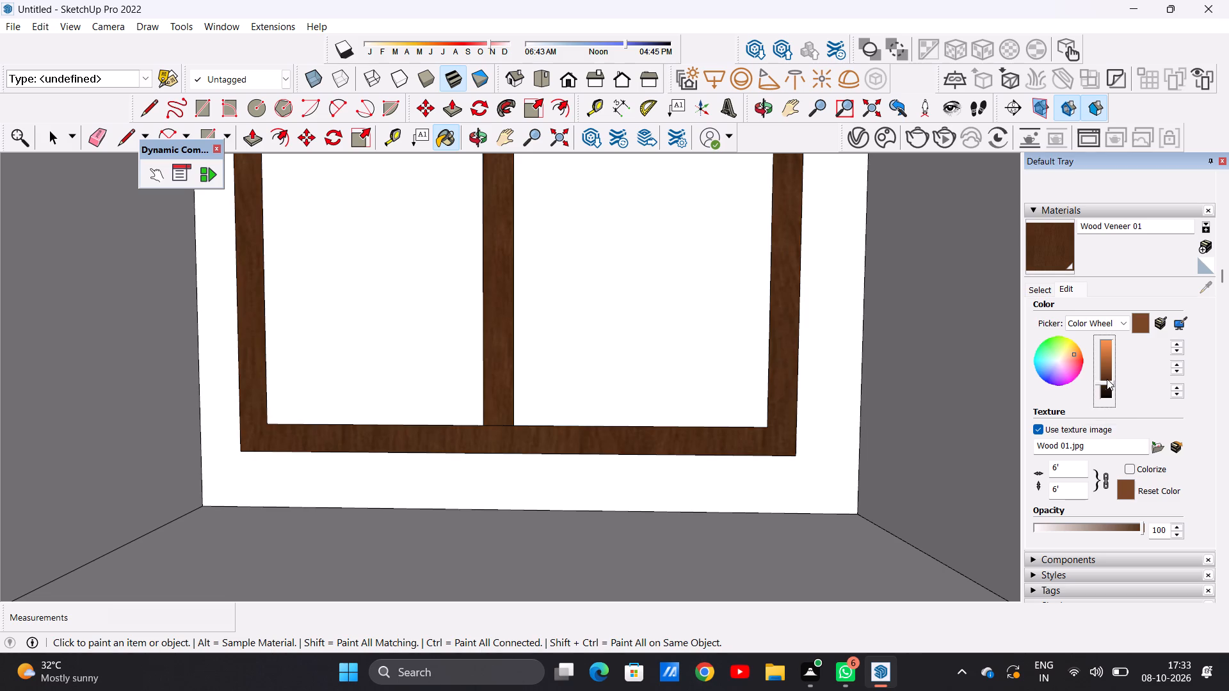
# Paint the mullion and frame of the top window right of the central pier with the darkened Wood Veneer 01.
pyautogui.scroll(-12, 833, 460)
pyautogui.scroll(-6, 479, 417)
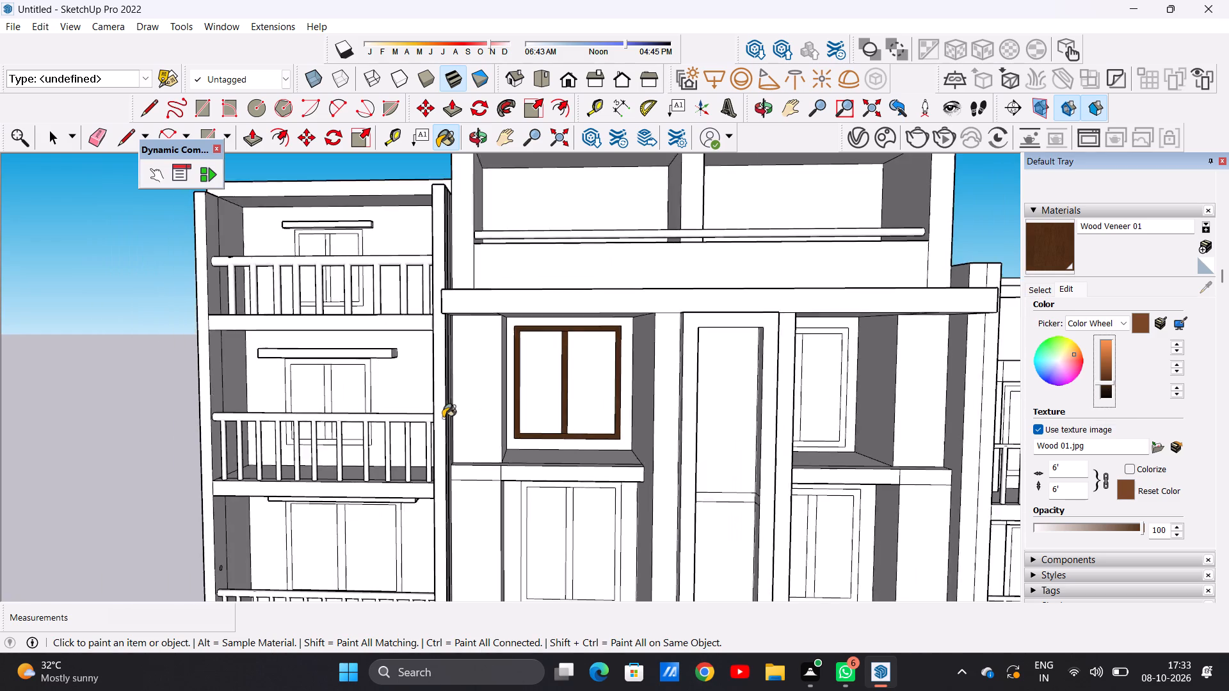
pyautogui.scroll(-8, 443, 418)
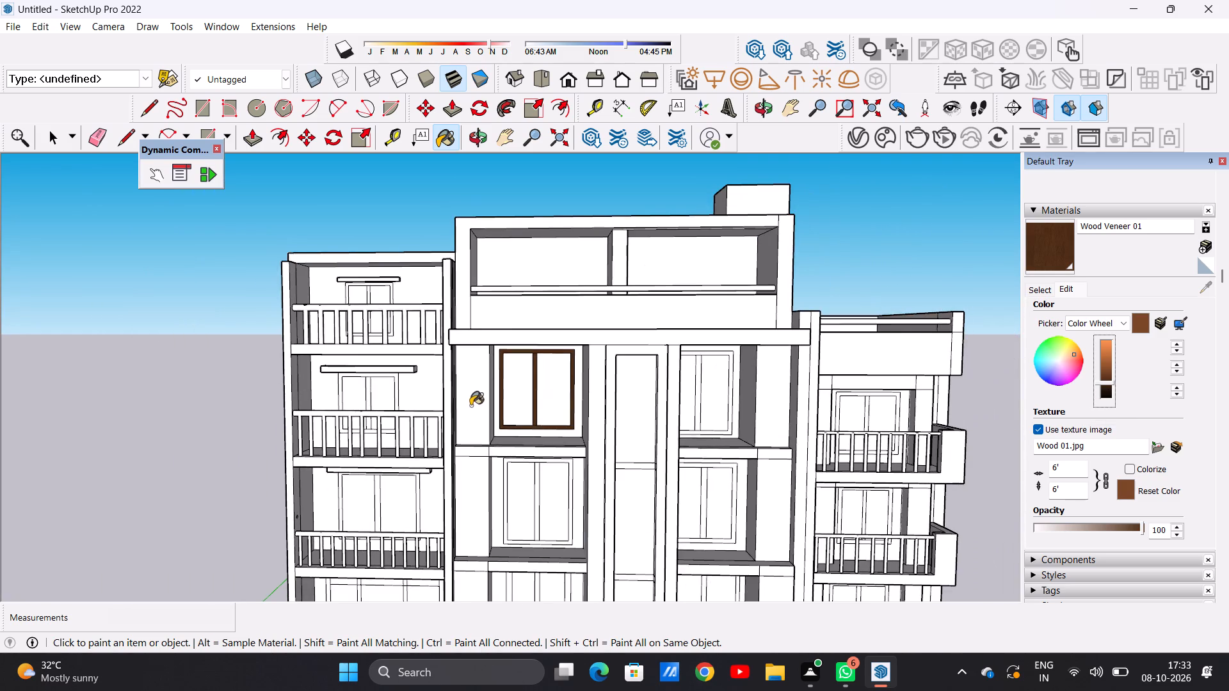
pyautogui.scroll(10, 677, 373)
pyautogui.scroll(-1, 680, 377)
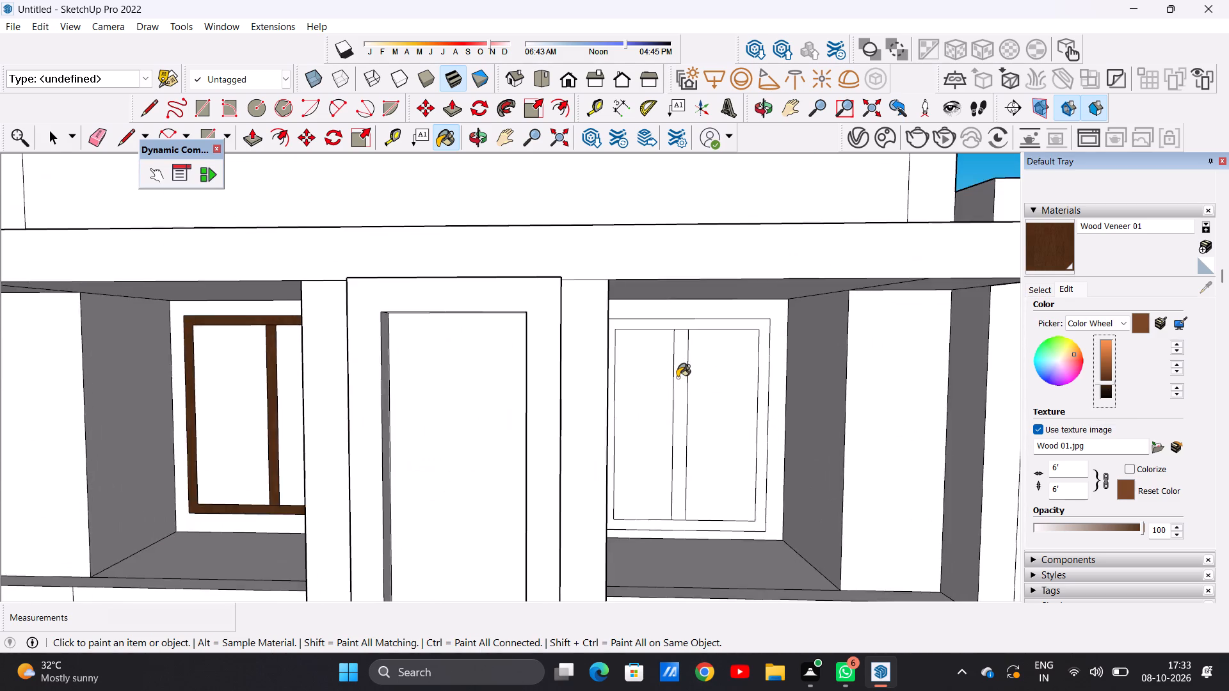
pyautogui.scroll(10, 677, 377)
pyautogui.click(691, 358)
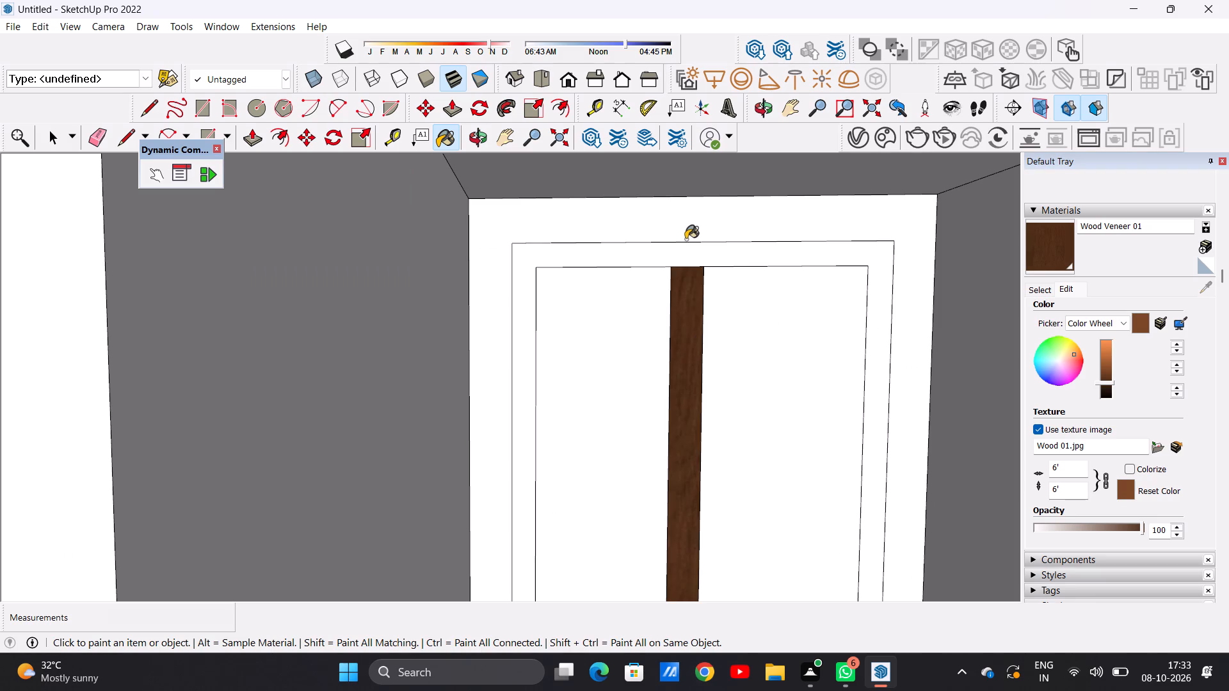
pyautogui.click(692, 258)
# Paint the frame and mullion of the second window from the top, left of the central pier, with Wood Veneer 01.
pyautogui.scroll(-6, 700, 262)
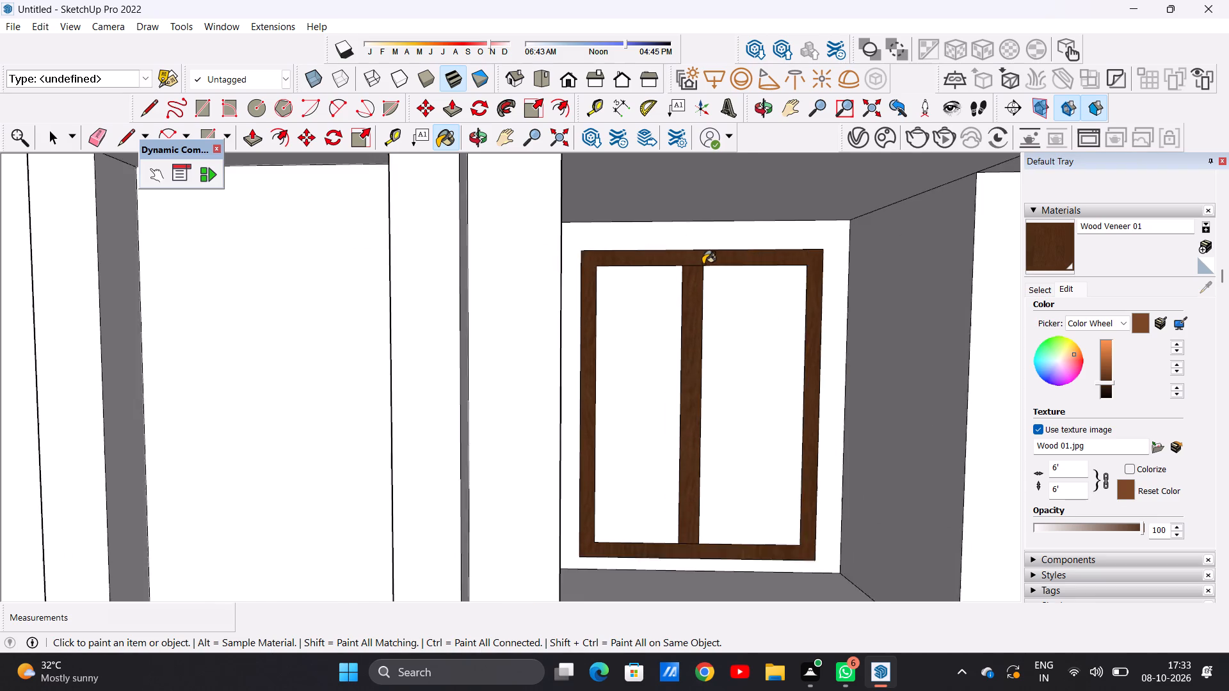
pyautogui.scroll(-16, 703, 264)
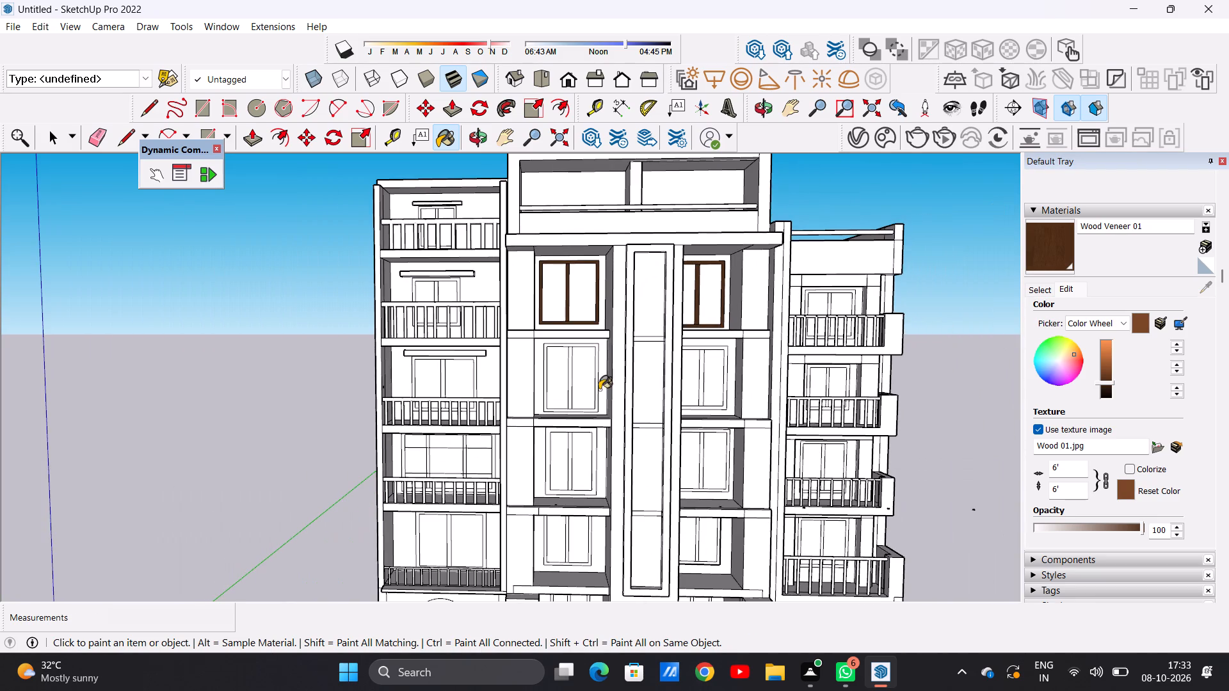
pyautogui.scroll(7, 595, 390)
pyautogui.scroll(17, 595, 390)
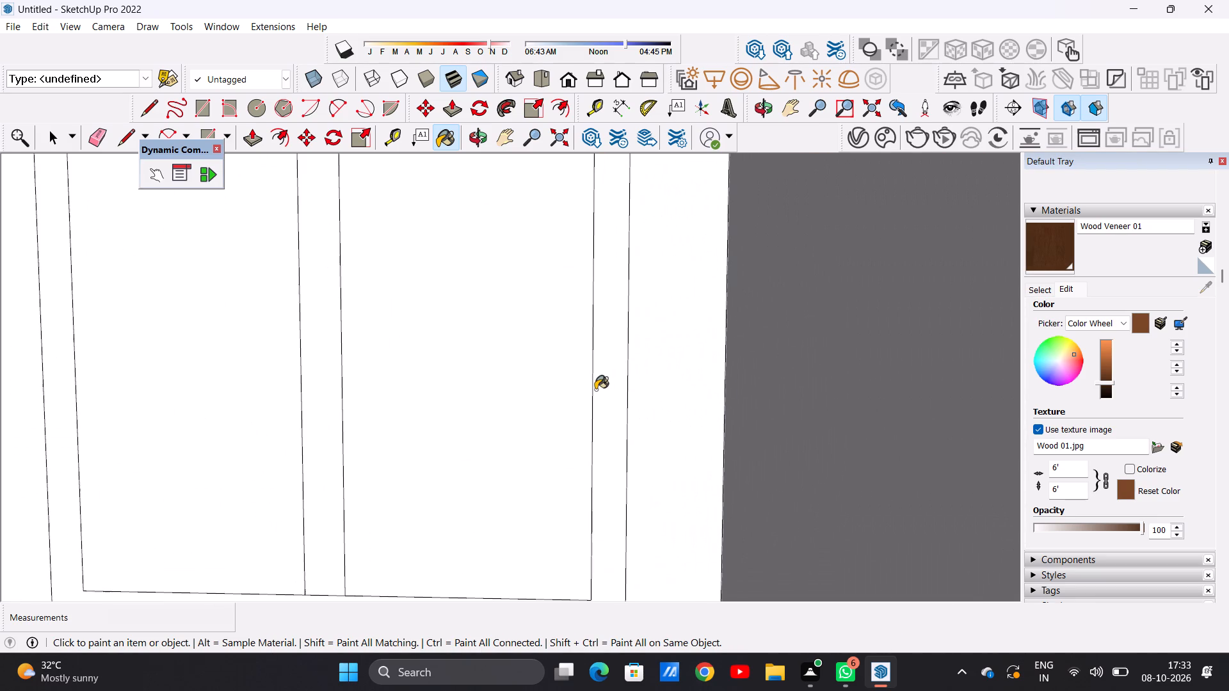
pyautogui.click(609, 383)
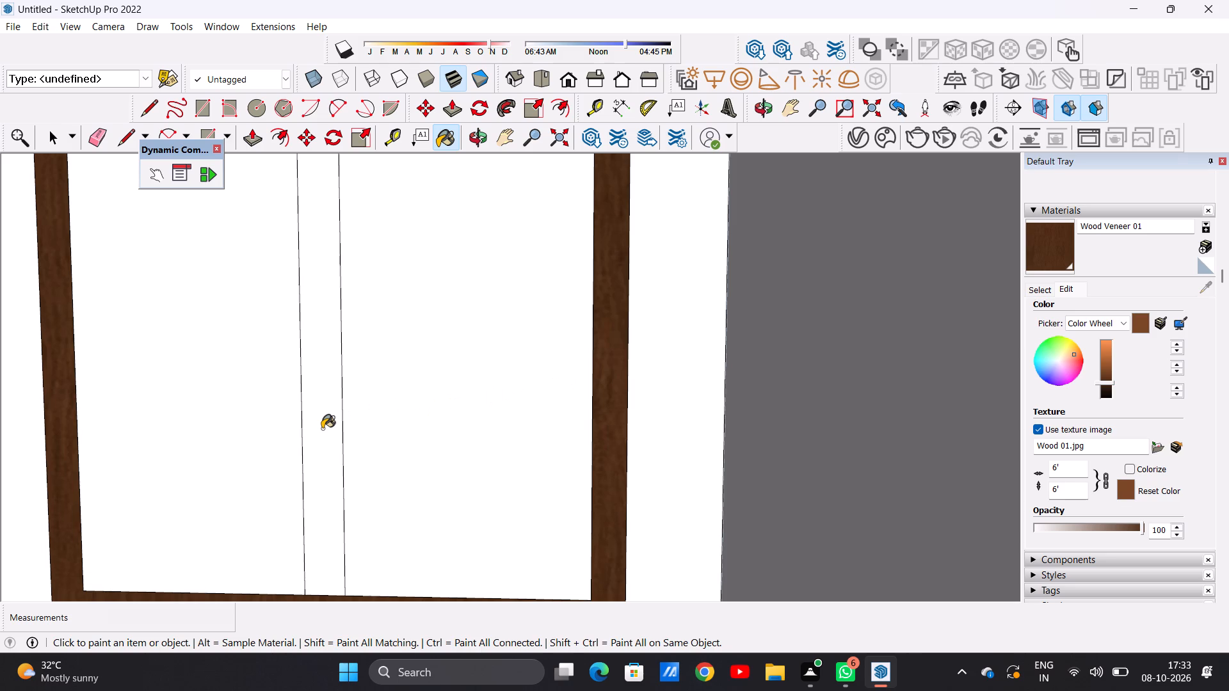
pyautogui.click(322, 429)
# Paint the frame and mullion of the second window from the top, right of the central pier, with Wood Veneer 01.
pyautogui.scroll(-15, 412, 399)
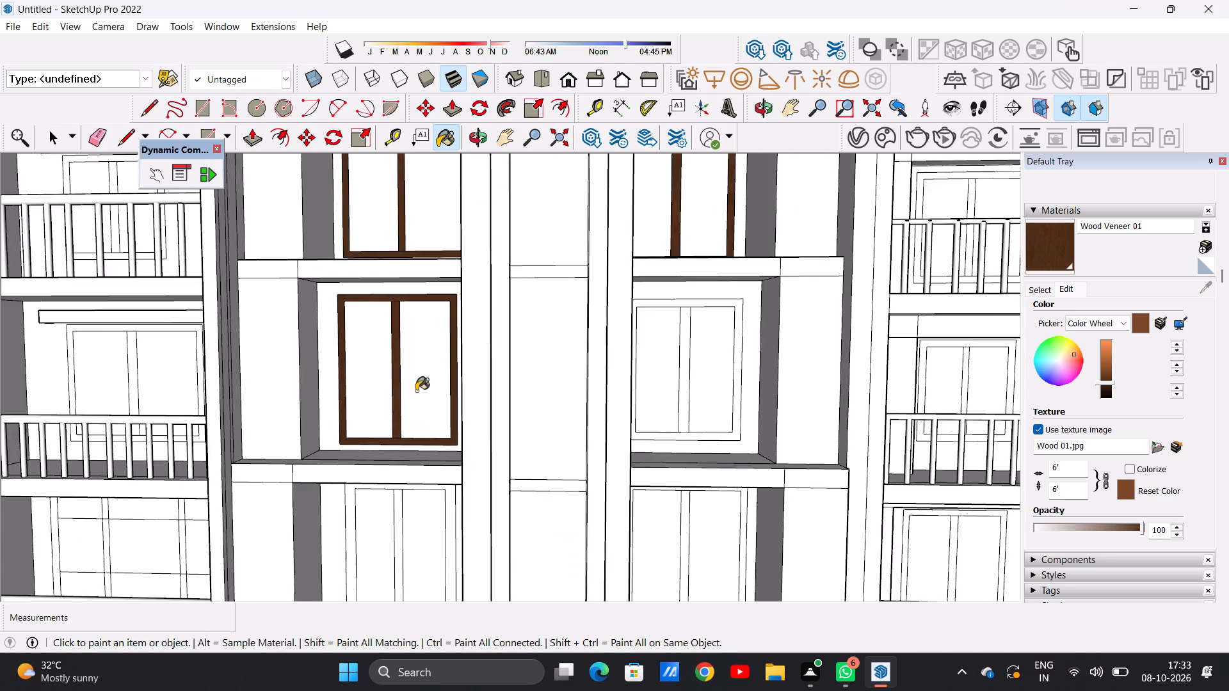
pyautogui.scroll(-7, 416, 391)
pyautogui.scroll(12, 601, 372)
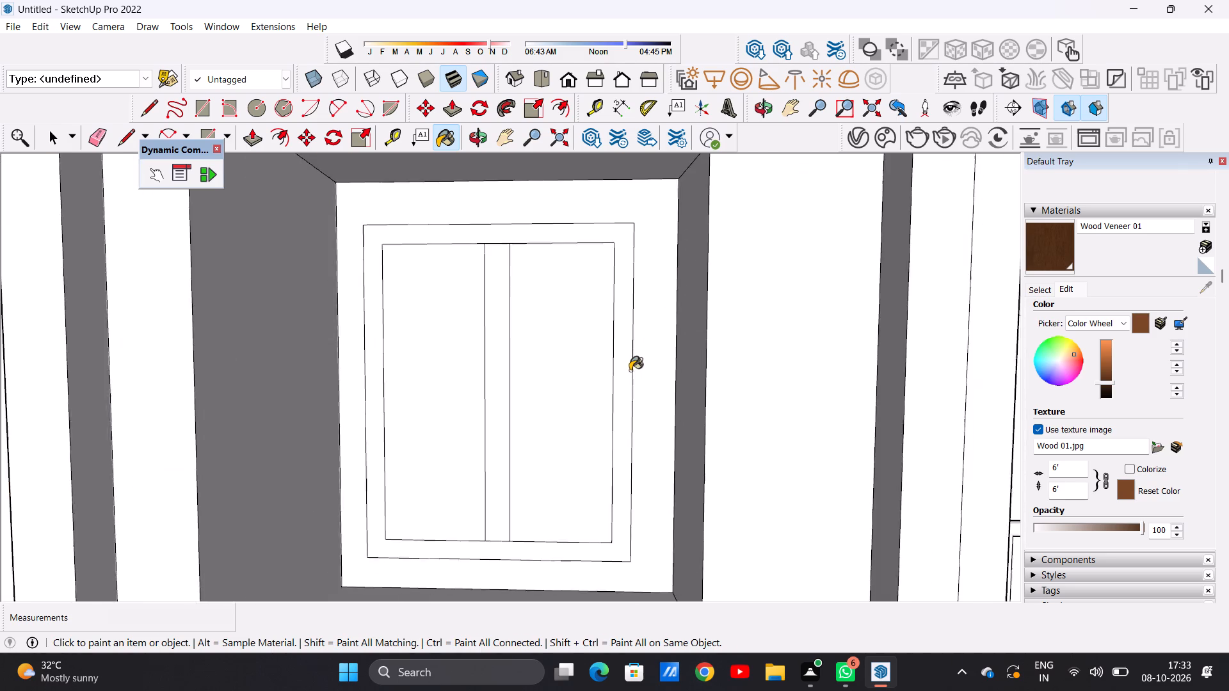
pyautogui.scroll(6, 630, 370)
pyautogui.click(613, 367)
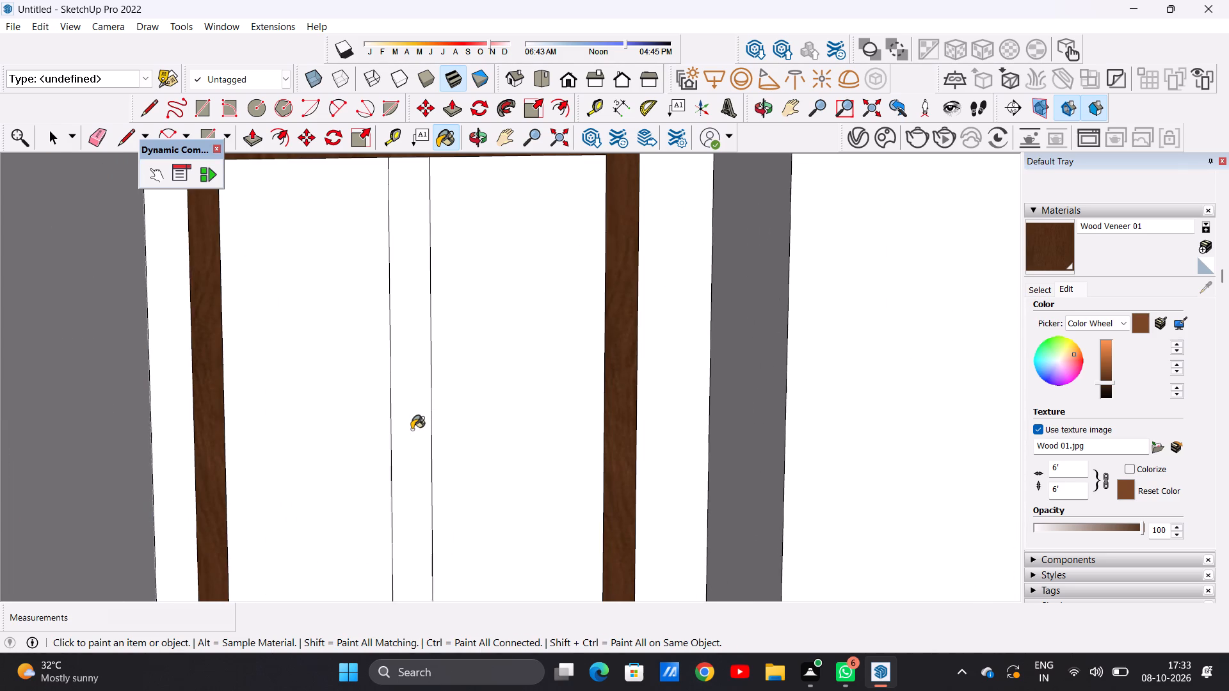
pyautogui.click(412, 429)
# Paint the frame and mullion of the third window from the top, left of the central pier, with Wood Veneer 01.
pyautogui.scroll(-5, 604, 388)
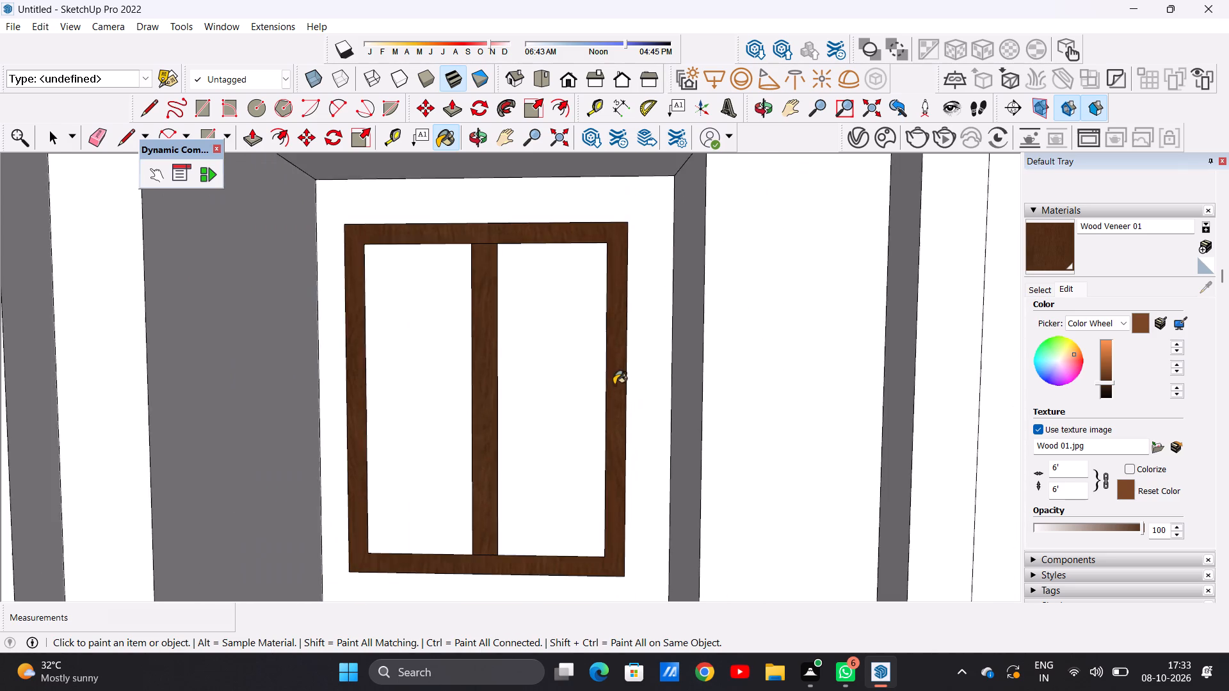
pyautogui.scroll(-17, 614, 385)
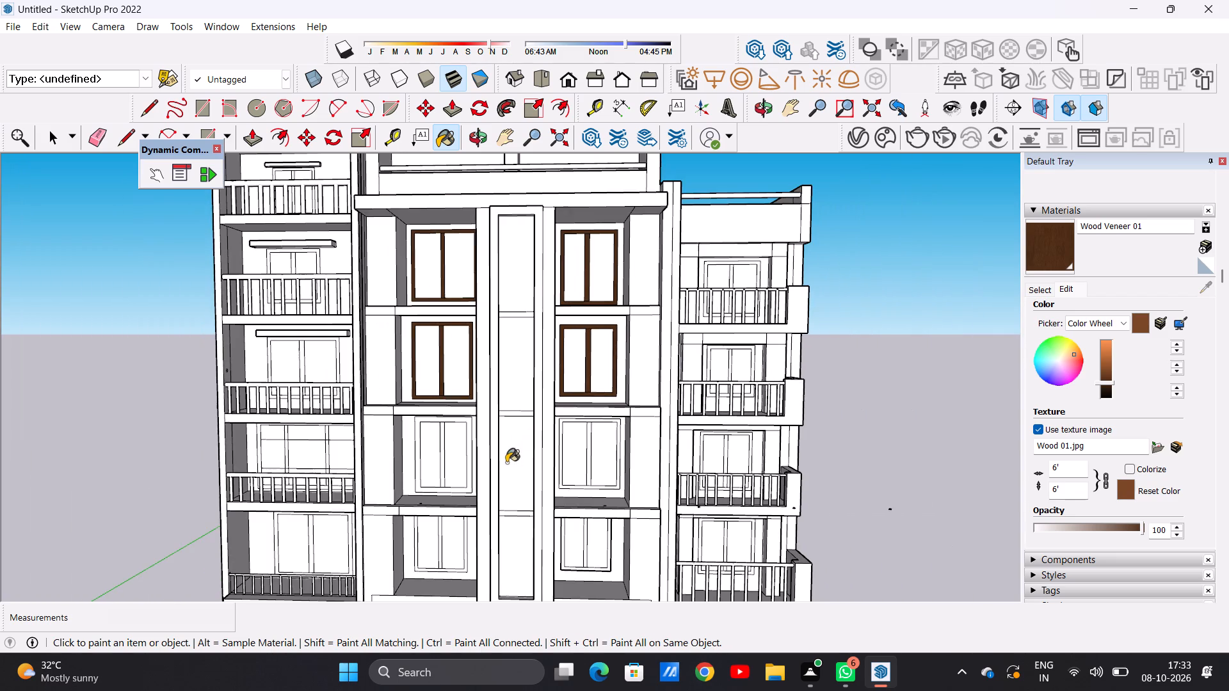
pyautogui.scroll(15, 453, 500)
pyautogui.scroll(-1, 451, 493)
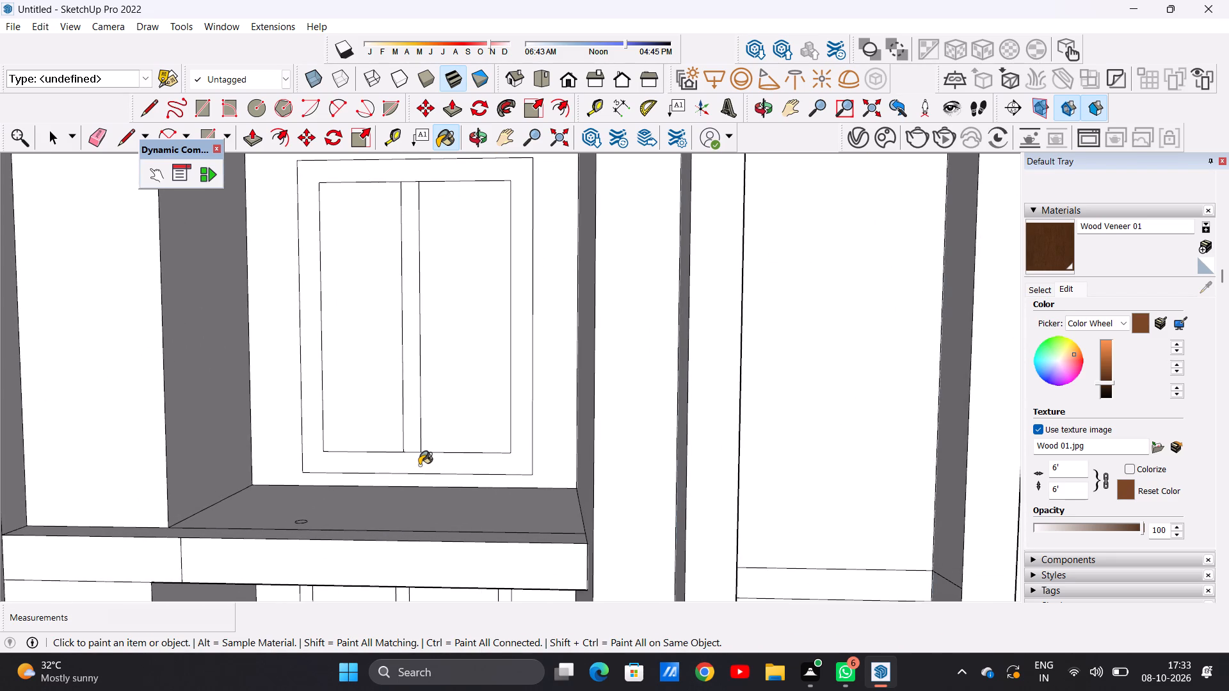
pyautogui.click(418, 465)
pyautogui.click(413, 442)
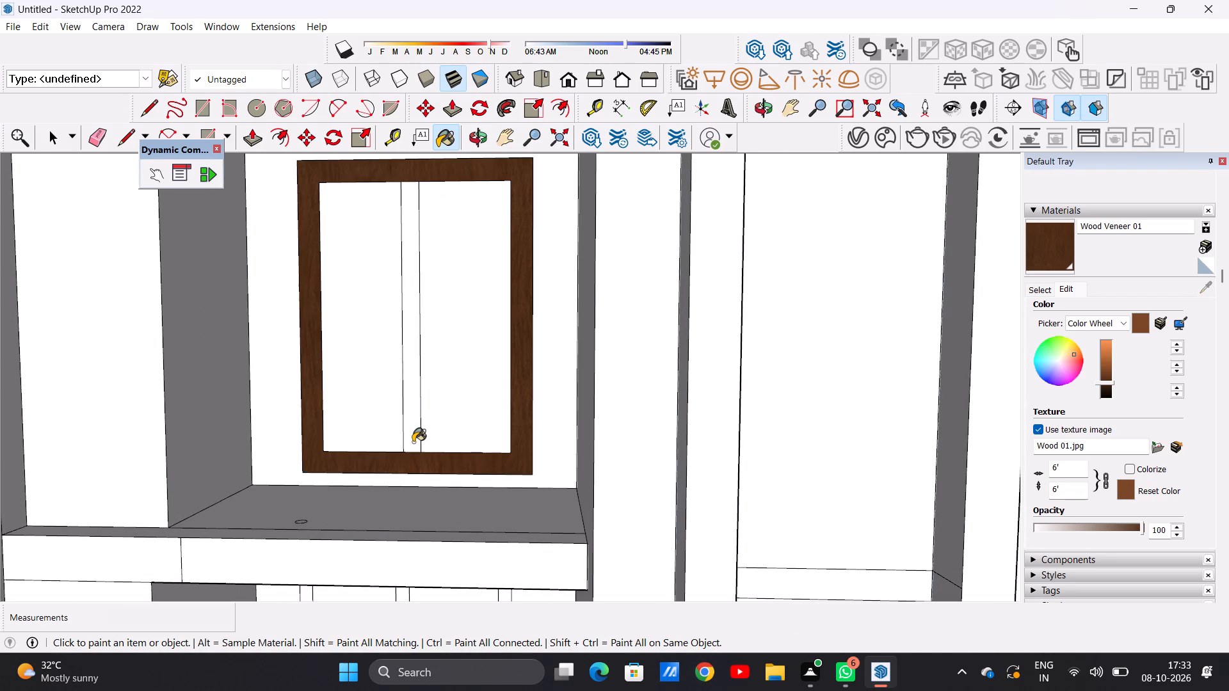
# Paint the mullion and frame of the third window from the top, right of the central pier, with Wood Veneer 01.
pyautogui.scroll(-17, 418, 442)
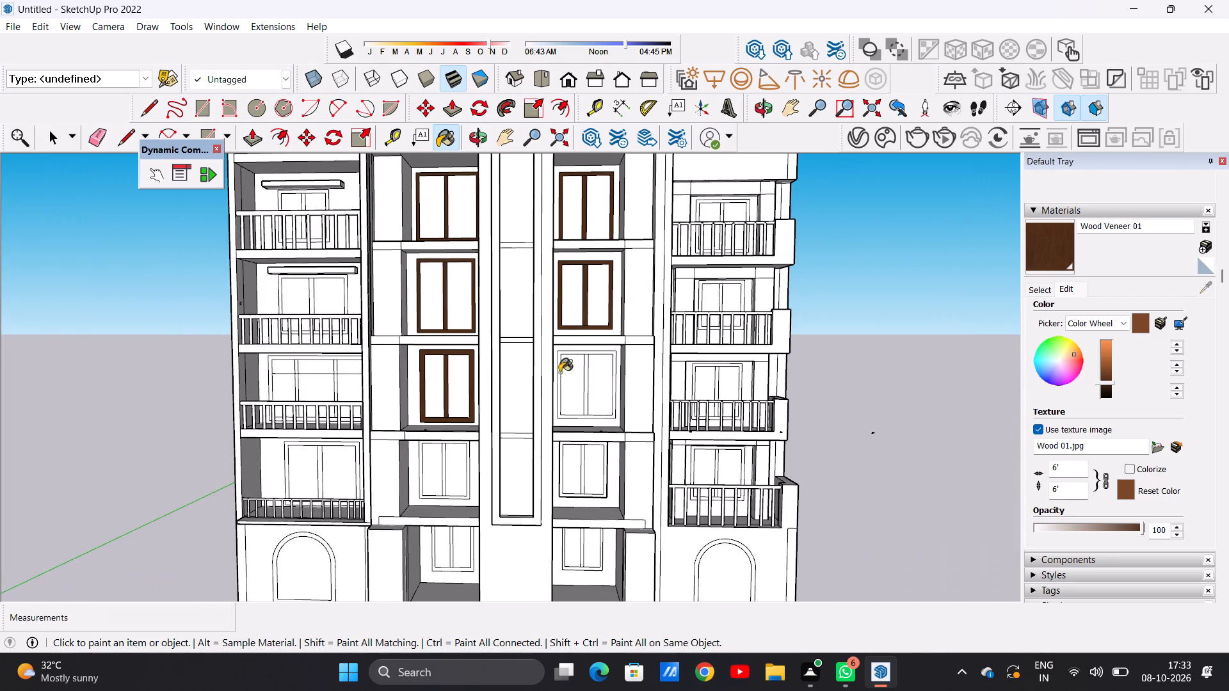
pyautogui.scroll(15, 572, 367)
pyautogui.scroll(-1, 579, 387)
pyautogui.scroll(1, 579, 387)
pyautogui.scroll(-1, 579, 387)
pyautogui.scroll(3, 579, 387)
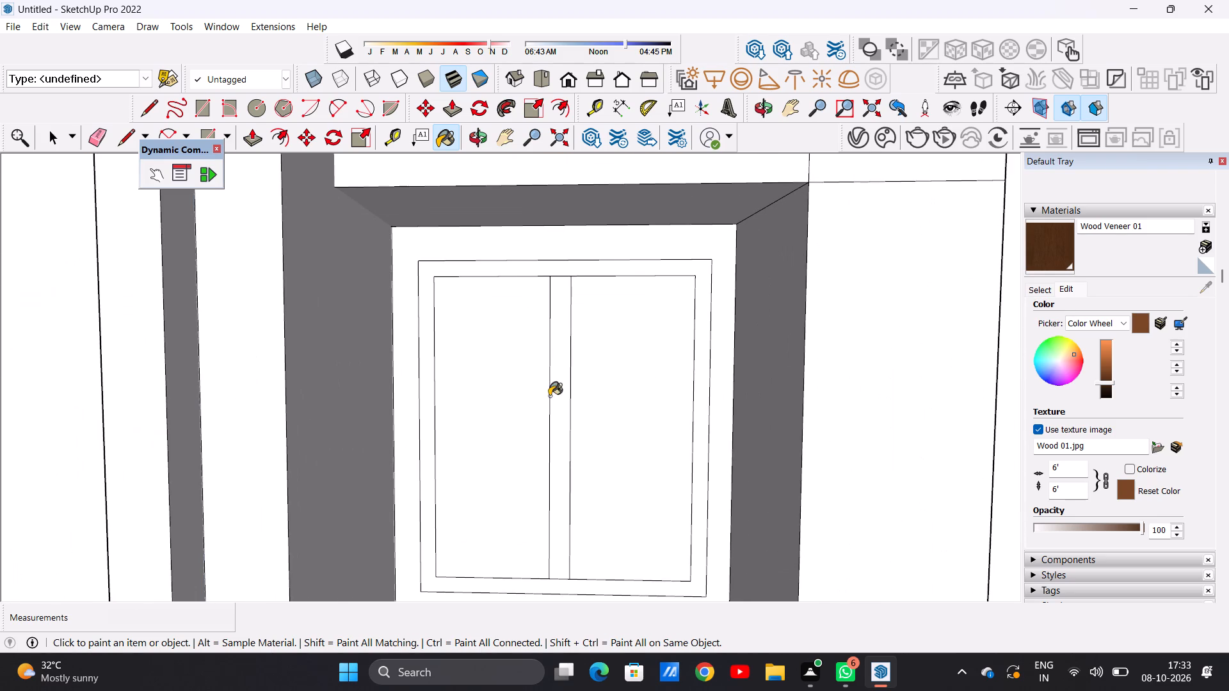
pyautogui.click(561, 392)
pyautogui.scroll(9, 712, 390)
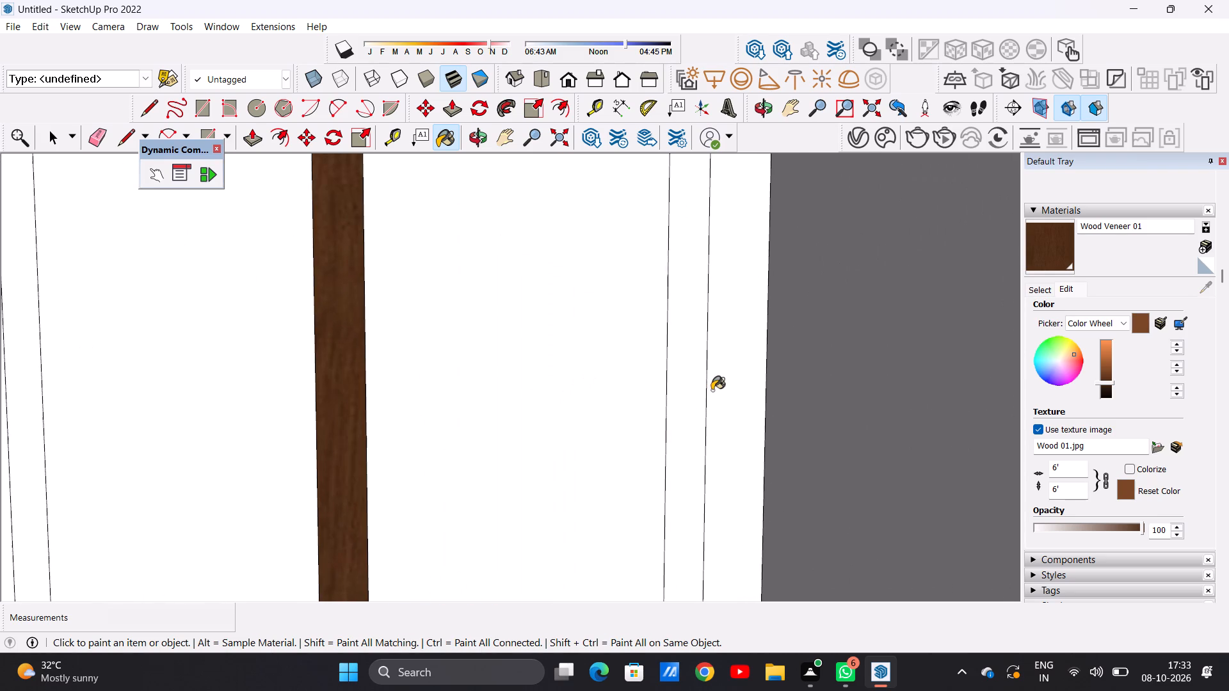
pyautogui.click(688, 409)
# Paint the frame and mullion of the fourth window from the top, left of the central pier, with Wood Veneer 01.
pyautogui.scroll(-7, 664, 411)
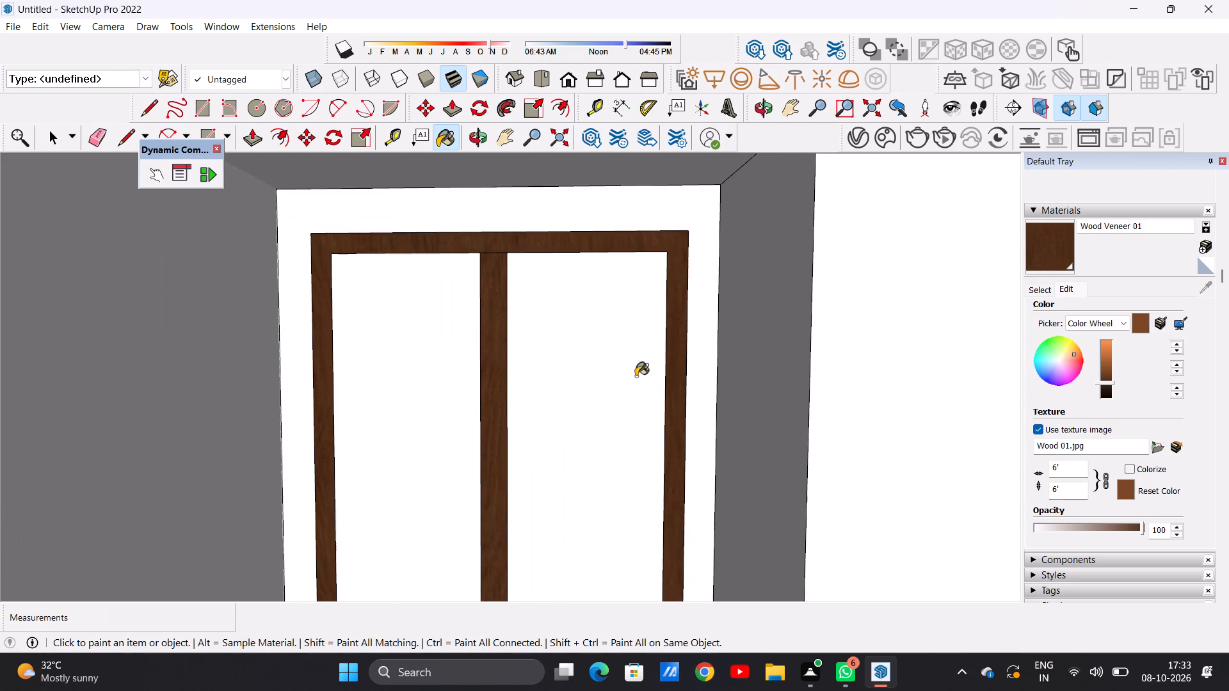
pyautogui.scroll(-20, 636, 376)
pyautogui.scroll(-8, 636, 376)
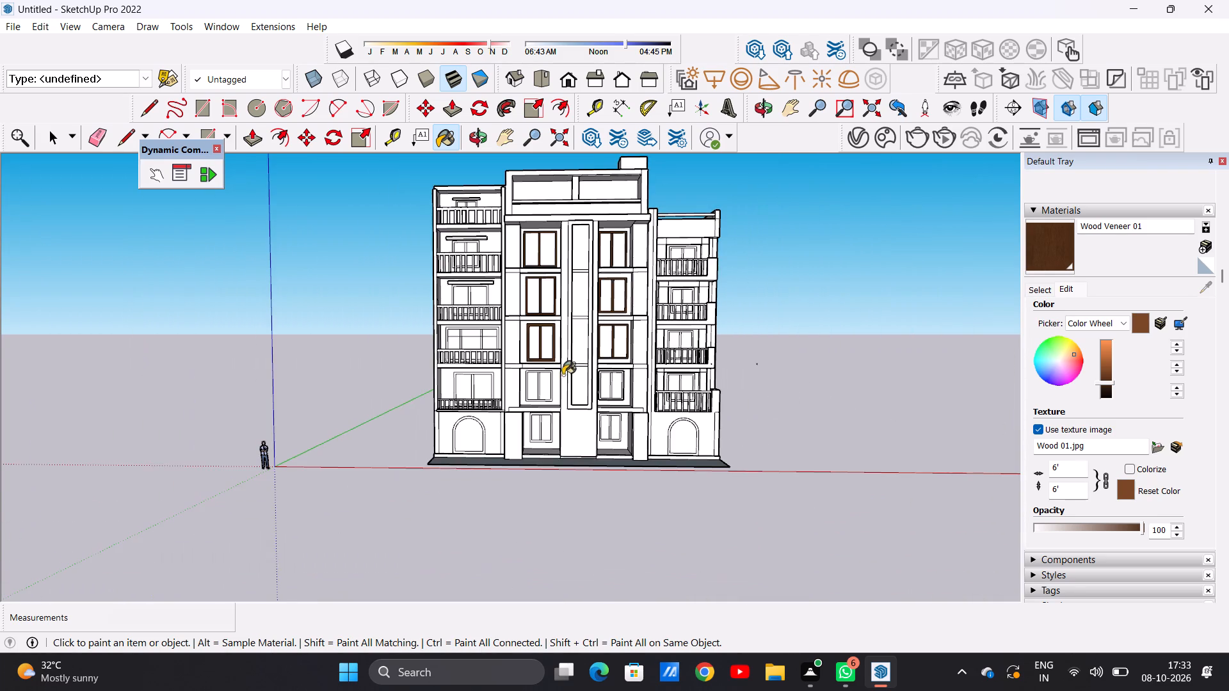
pyautogui.scroll(13, 559, 406)
pyautogui.scroll(12, 545, 379)
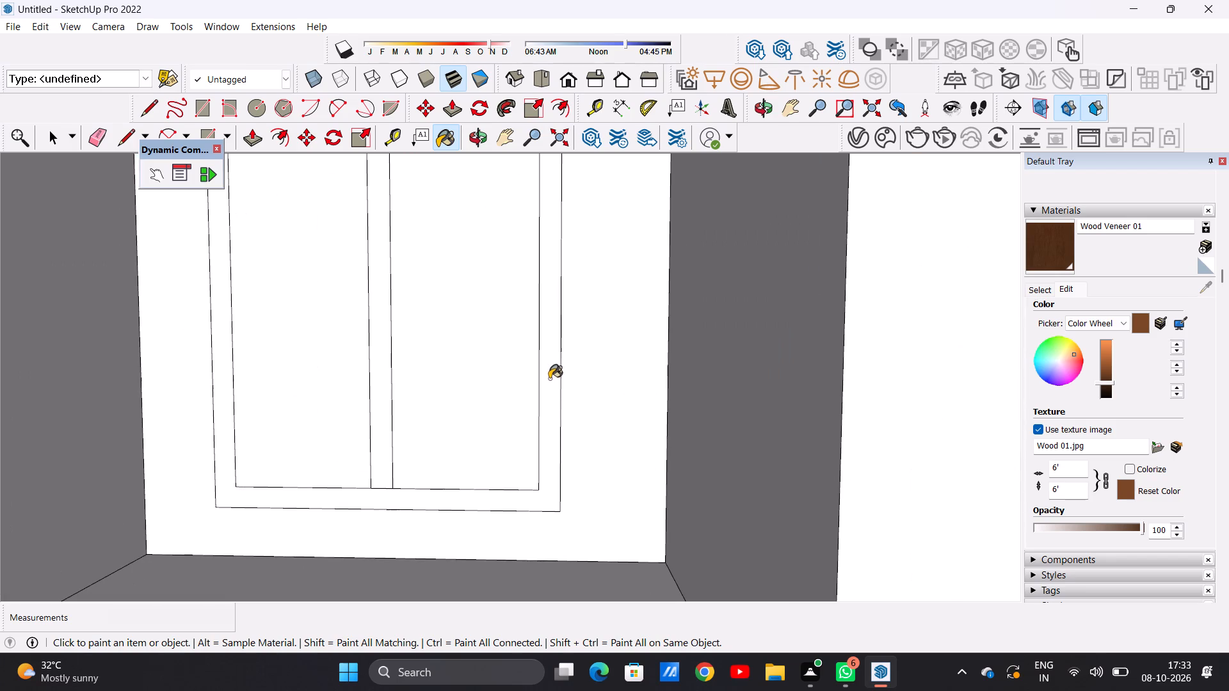
pyautogui.click(549, 376)
pyautogui.click(383, 418)
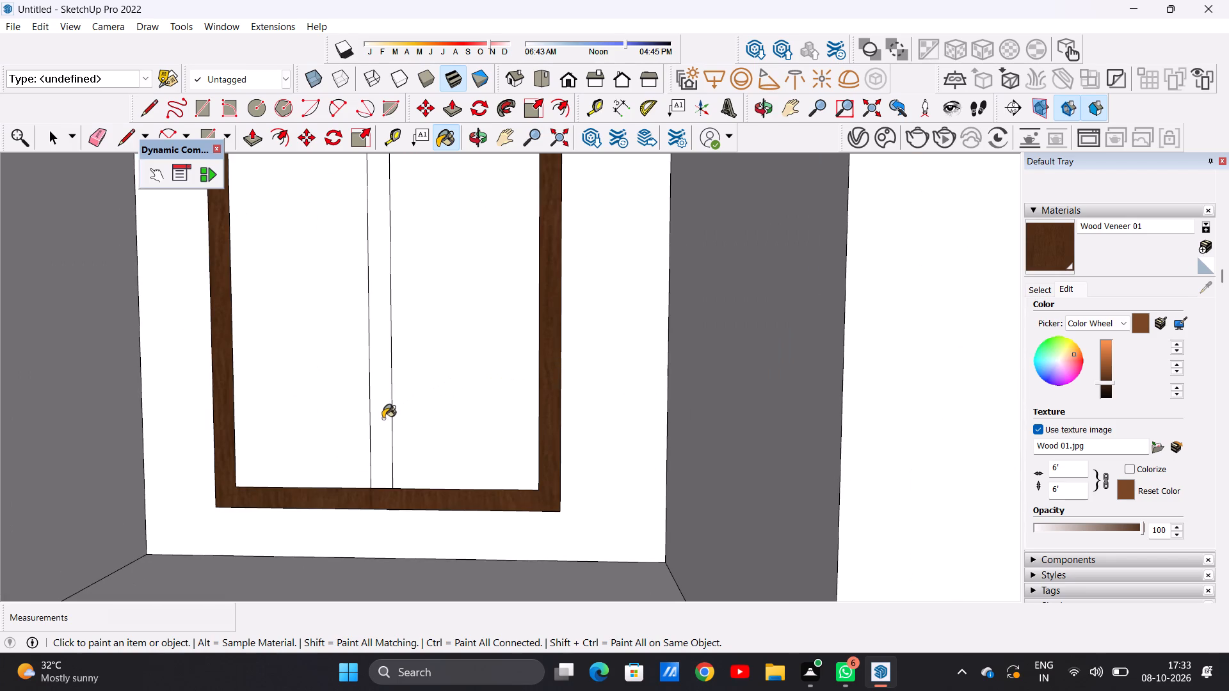
# Paint the frame and mullion of the fourth window from the top, right of the central pier, with Wood Veneer 01.
pyautogui.scroll(-20, 467, 415)
pyautogui.scroll(-2, 467, 415)
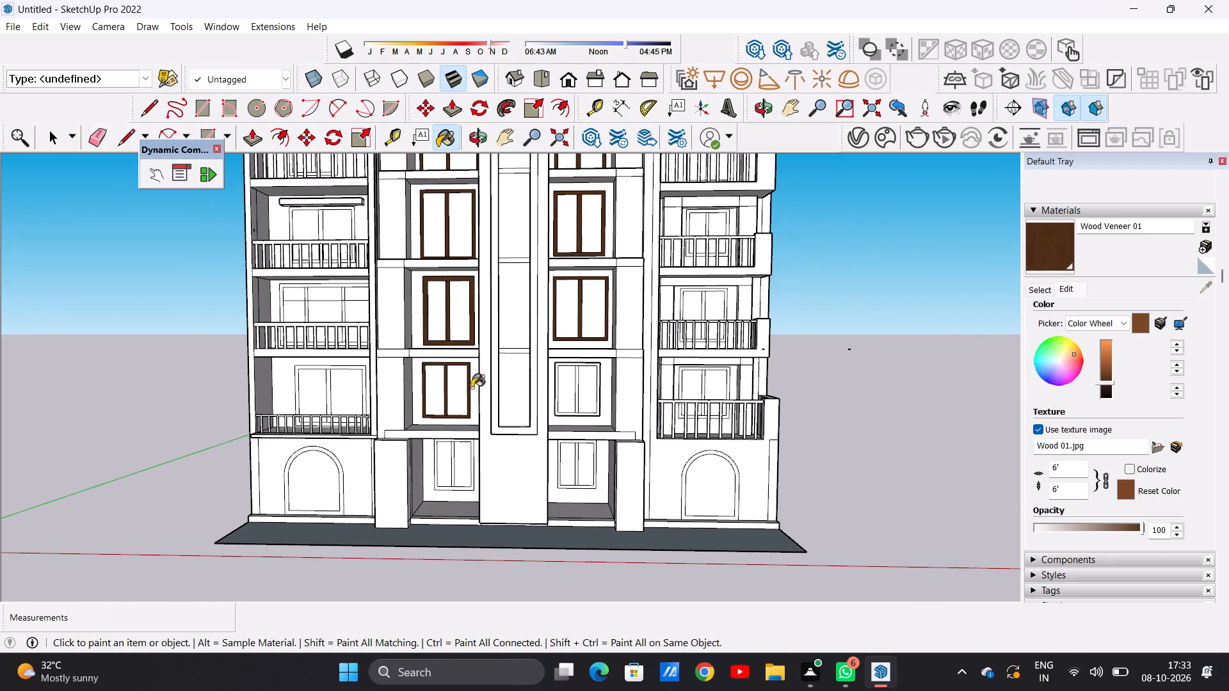
pyautogui.scroll(16, 598, 392)
pyautogui.scroll(-1, 598, 381)
pyautogui.scroll(2, 598, 381)
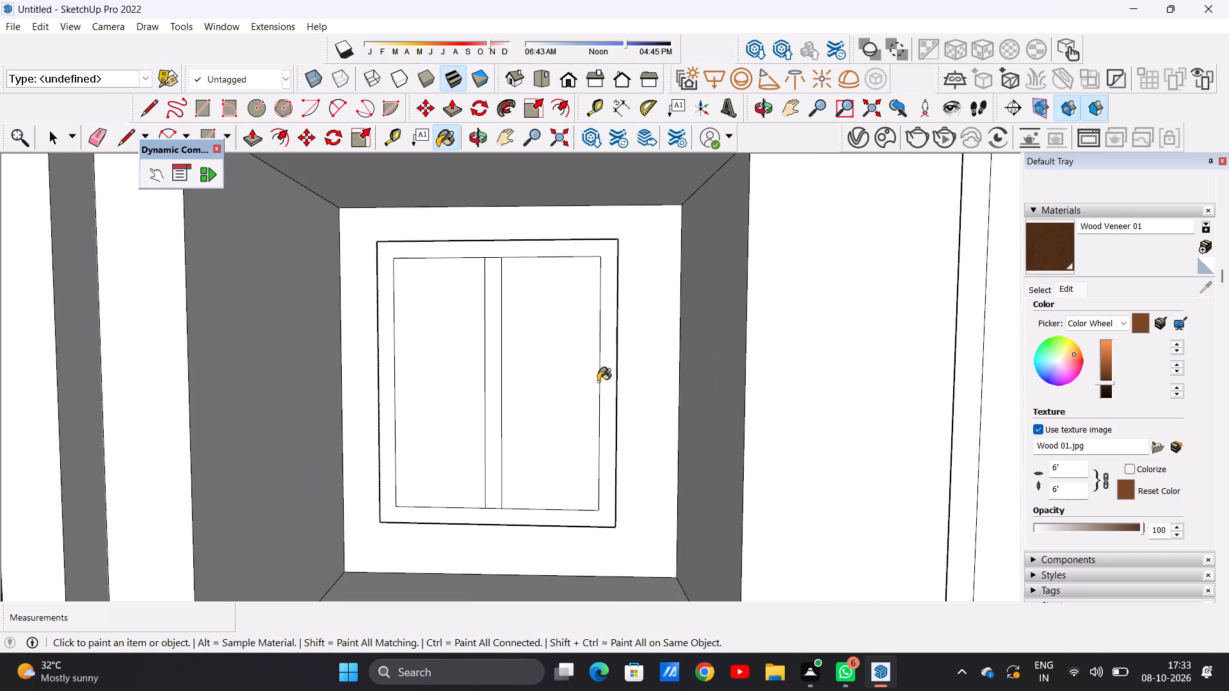
pyautogui.click(611, 358)
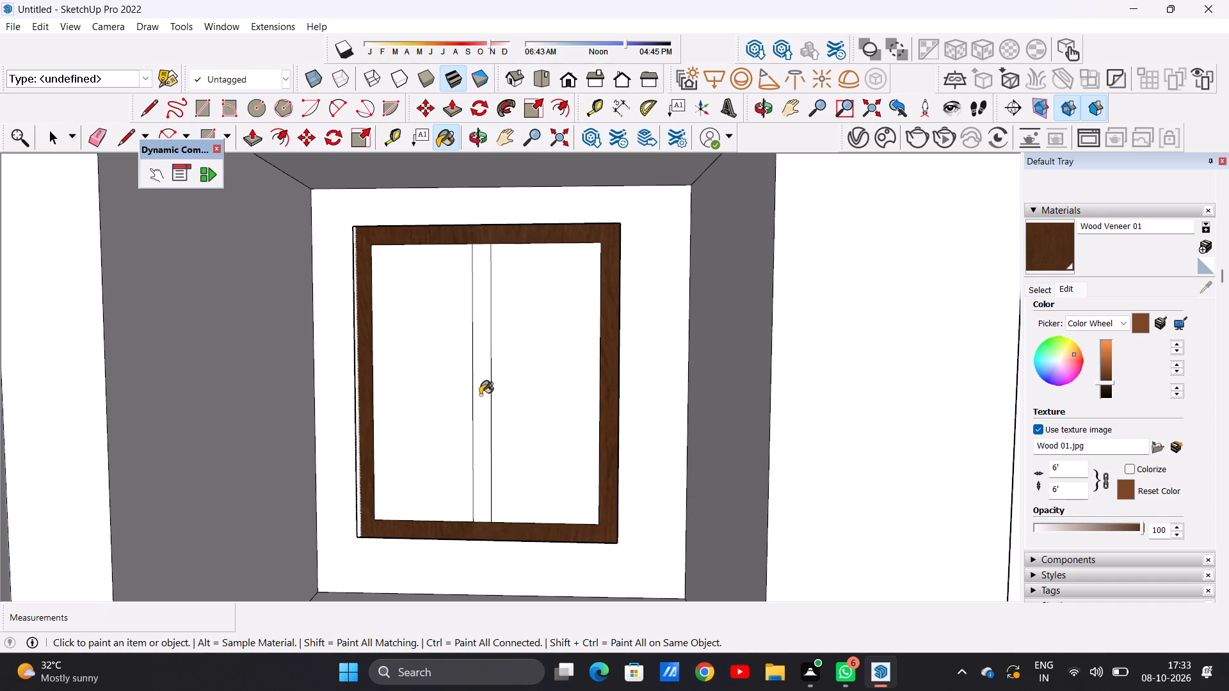
pyautogui.click(481, 395)
# Paint the frame and mullion of the ground-floor window left of the central pier with Wood Veneer 01.
pyautogui.scroll(-17, 531, 386)
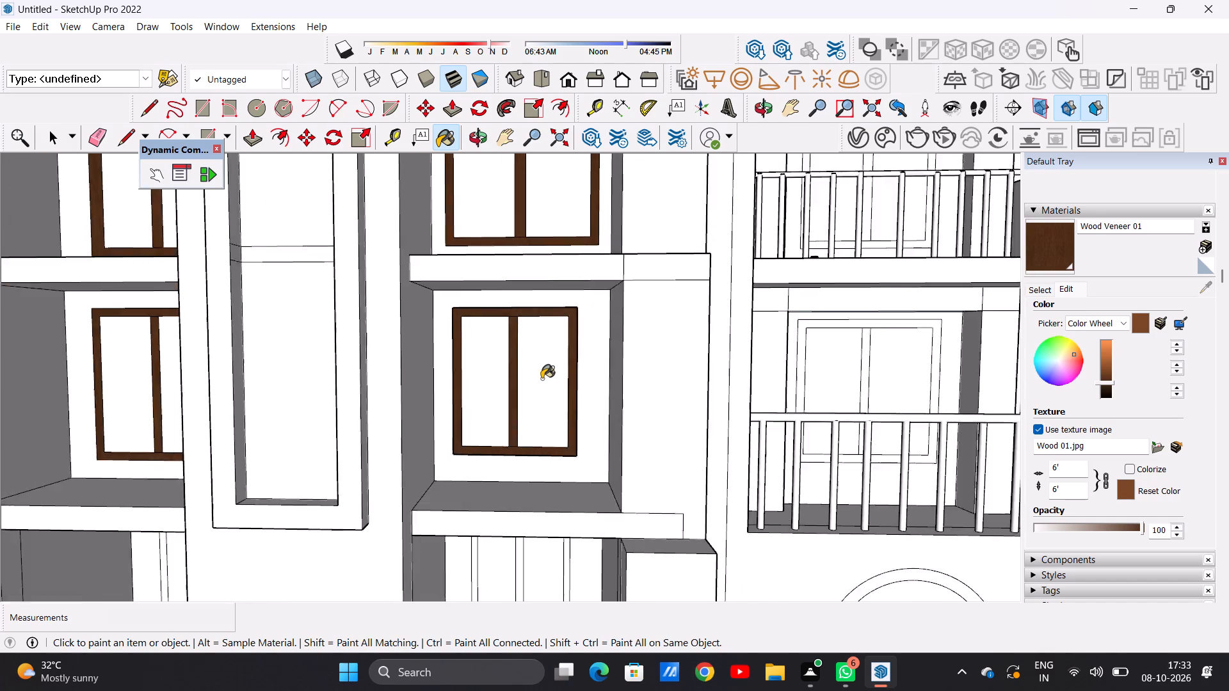
pyautogui.scroll(-15, 542, 379)
pyautogui.scroll(8, 462, 435)
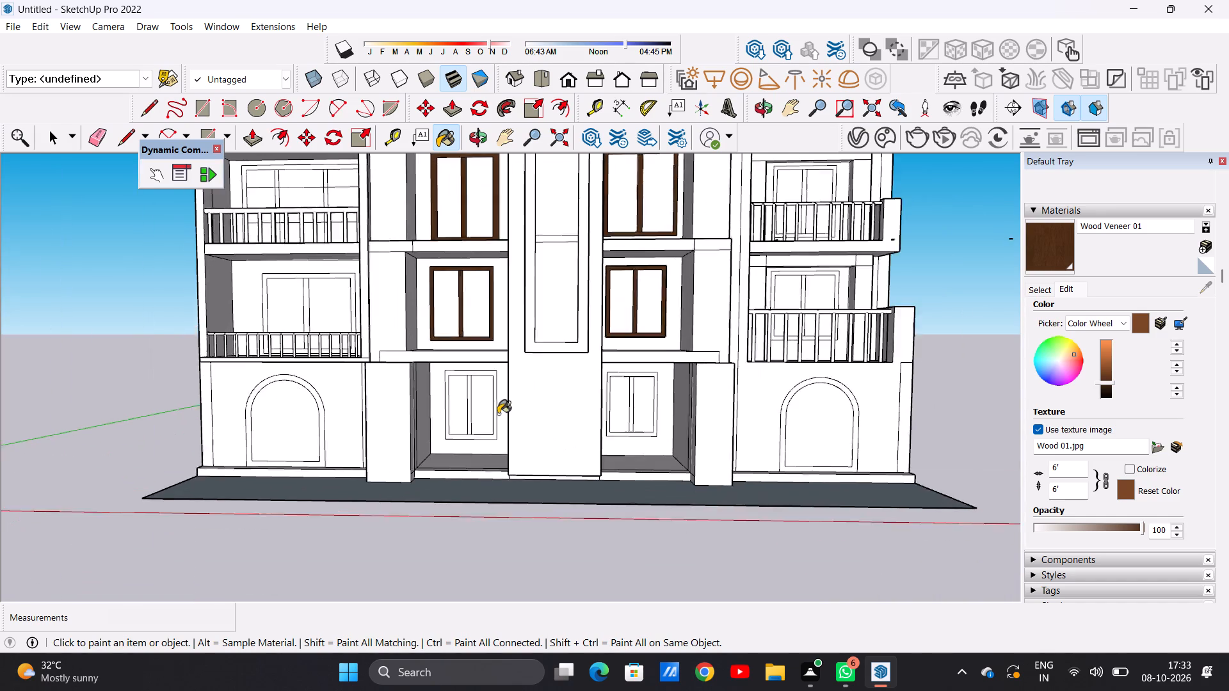
pyautogui.scroll(14, 498, 414)
pyautogui.click(497, 381)
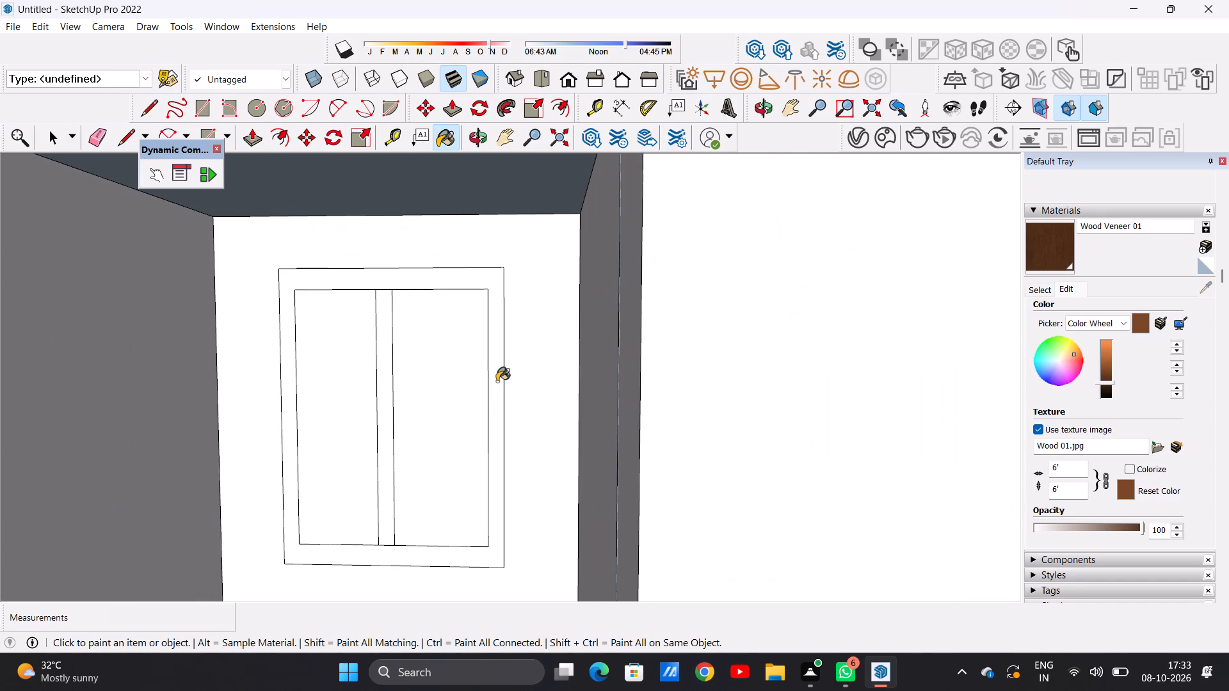
pyautogui.click(385, 441)
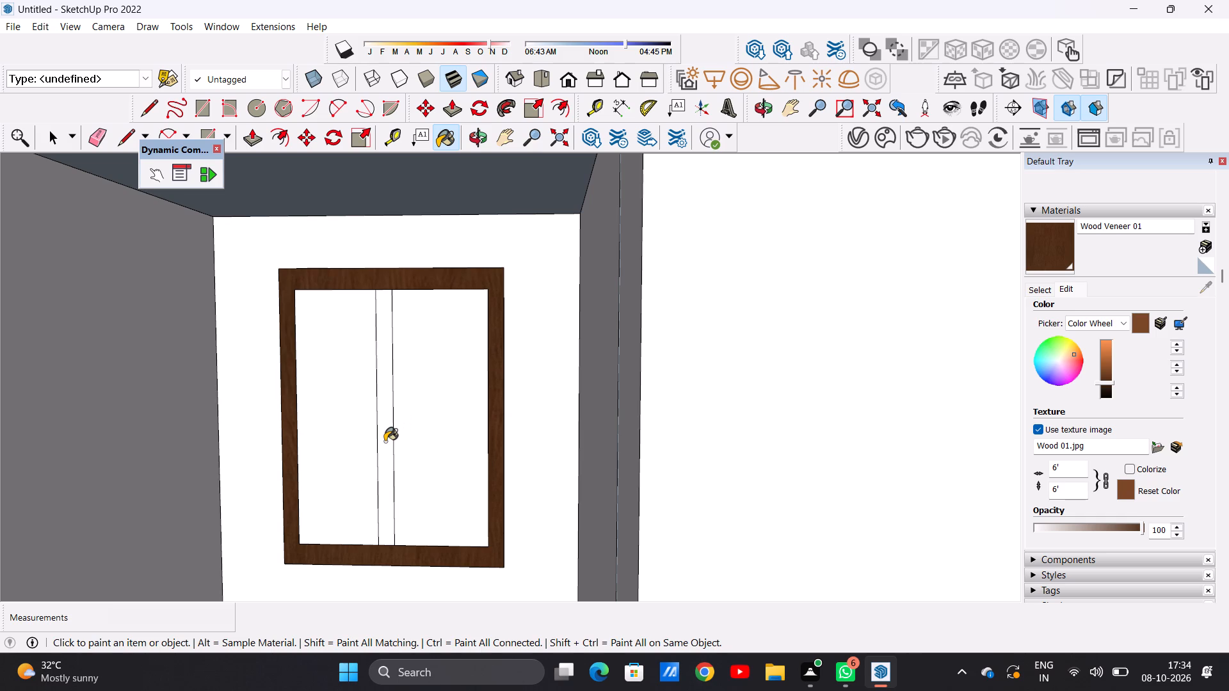
# Paint the mullion and frame of the ground-floor window right of the central pier with Wood Veneer 01.
pyautogui.scroll(-3, 417, 449)
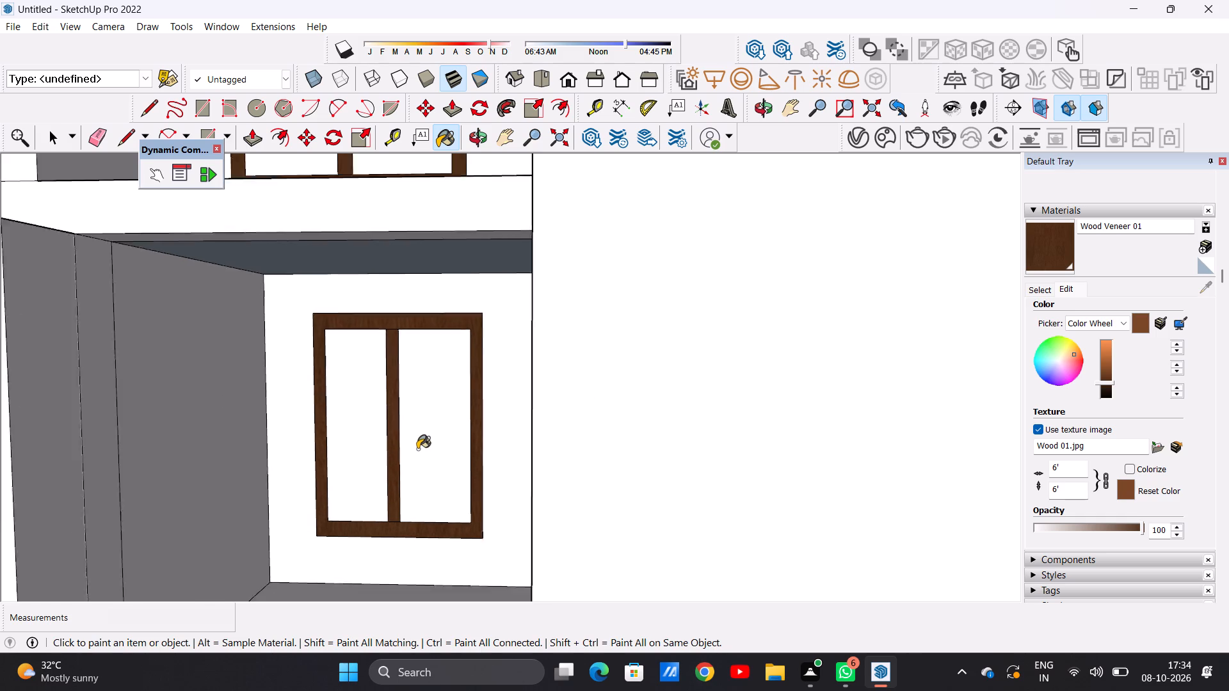
pyautogui.scroll(-18, 417, 449)
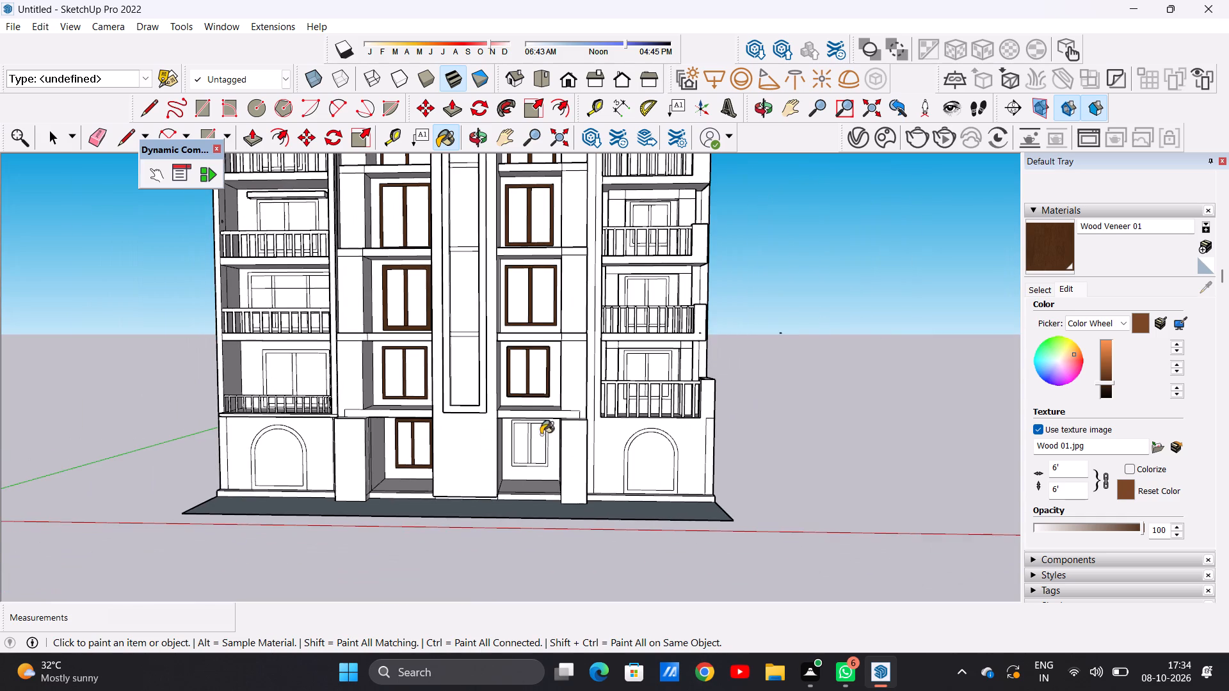
pyautogui.scroll(5, 551, 434)
pyautogui.scroll(19, 481, 457)
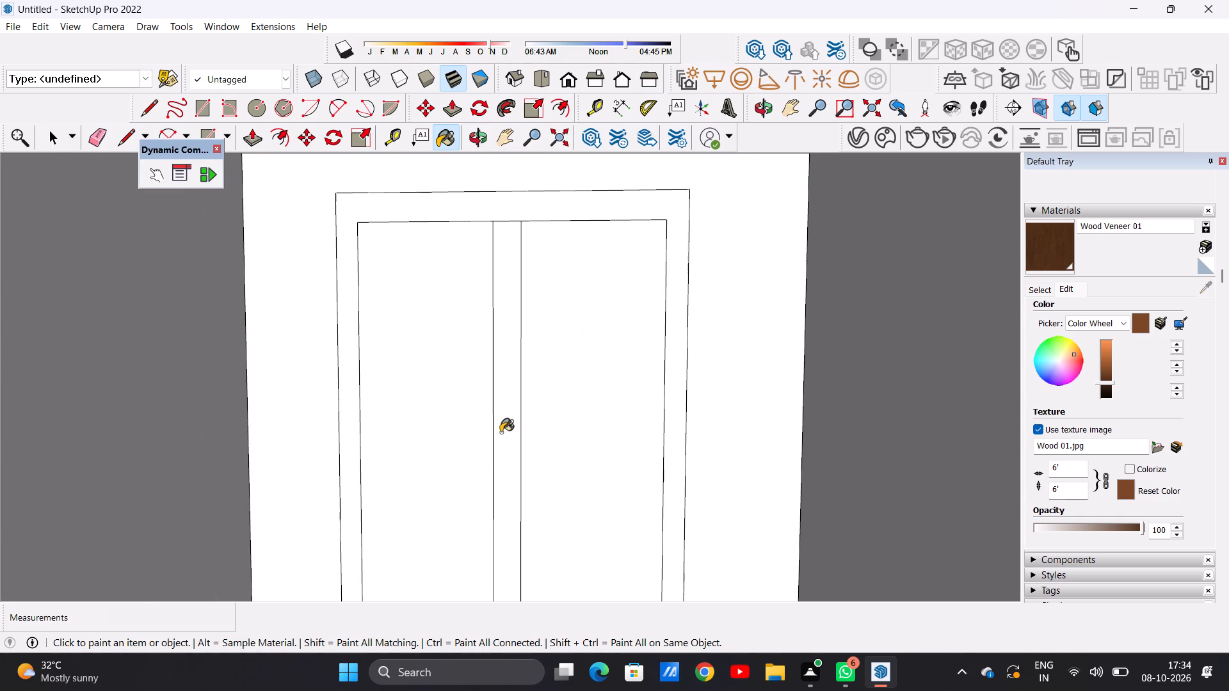
pyautogui.click(513, 414)
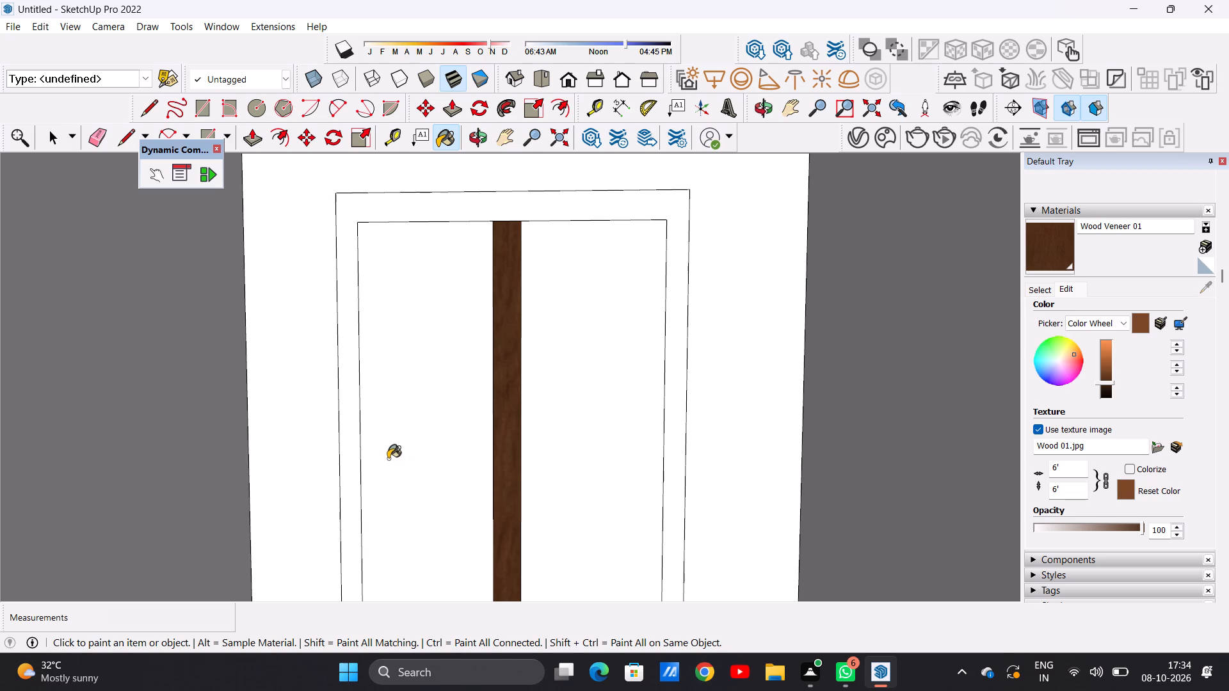
pyautogui.click(352, 470)
# Examine the front facade and the painted window frames of the central block on all floors.
pyautogui.scroll(-8, 467, 445)
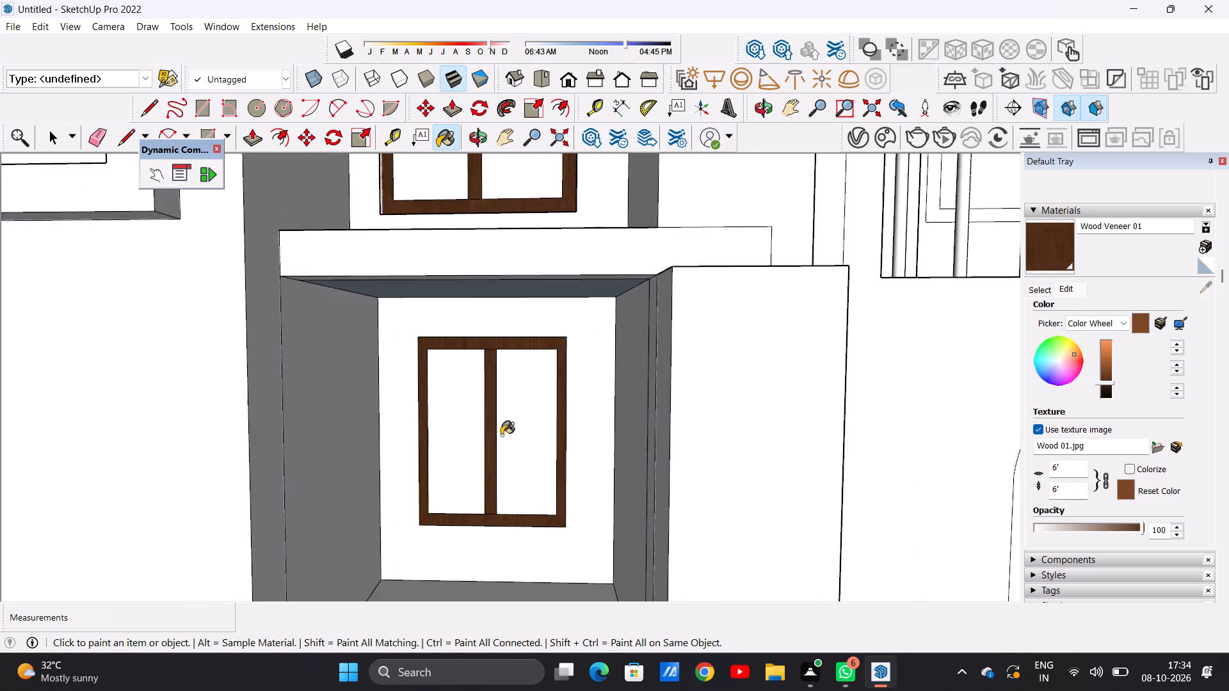
pyautogui.scroll(-3, 501, 435)
pyautogui.scroll(1, 502, 435)
pyautogui.scroll(-6, 502, 435)
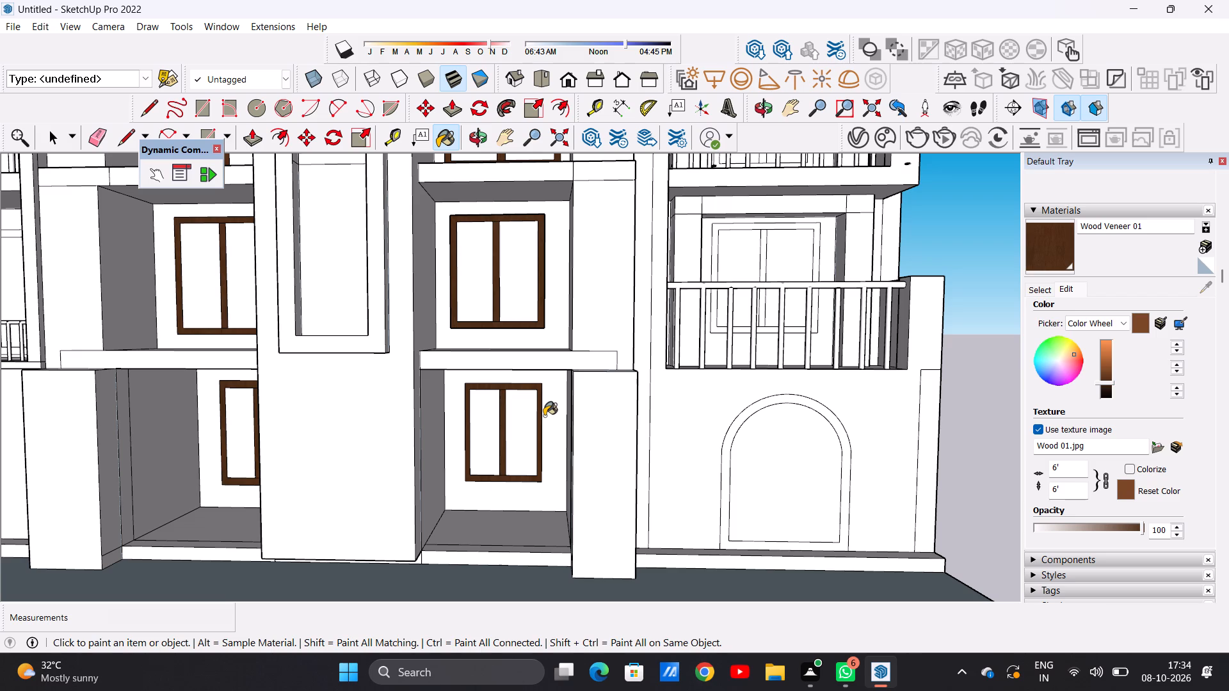
pyautogui.scroll(-3, 550, 418)
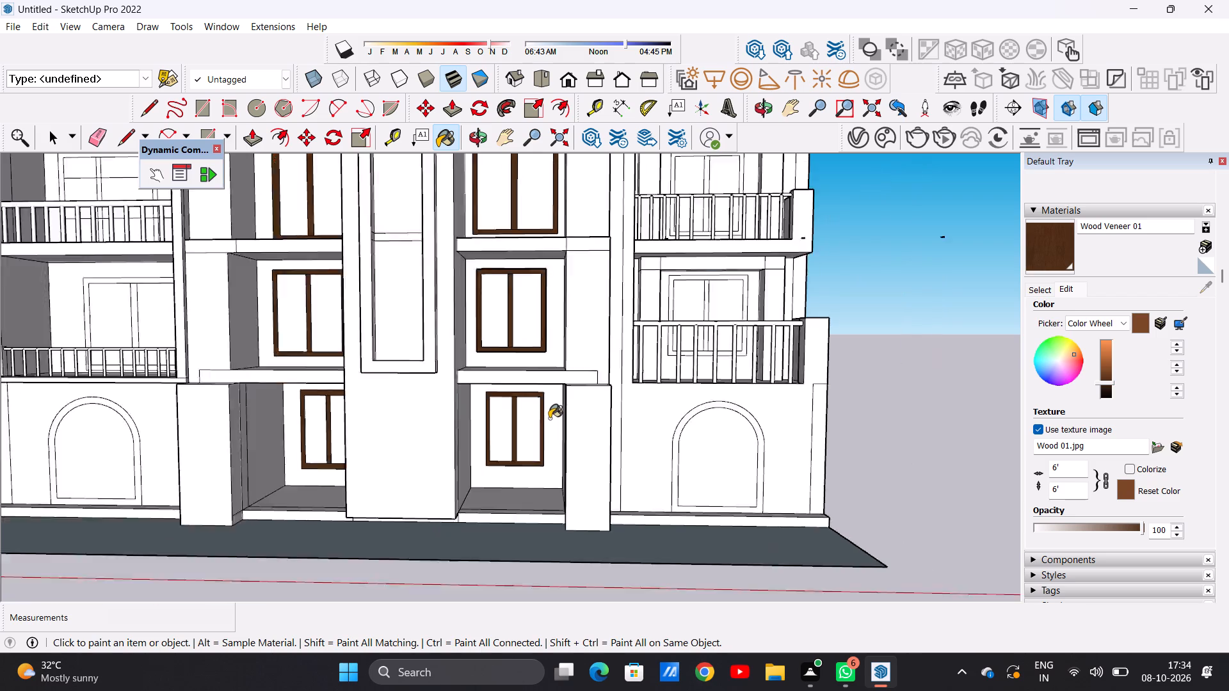
pyautogui.scroll(-12, 549, 418)
pyautogui.scroll(4, 538, 332)
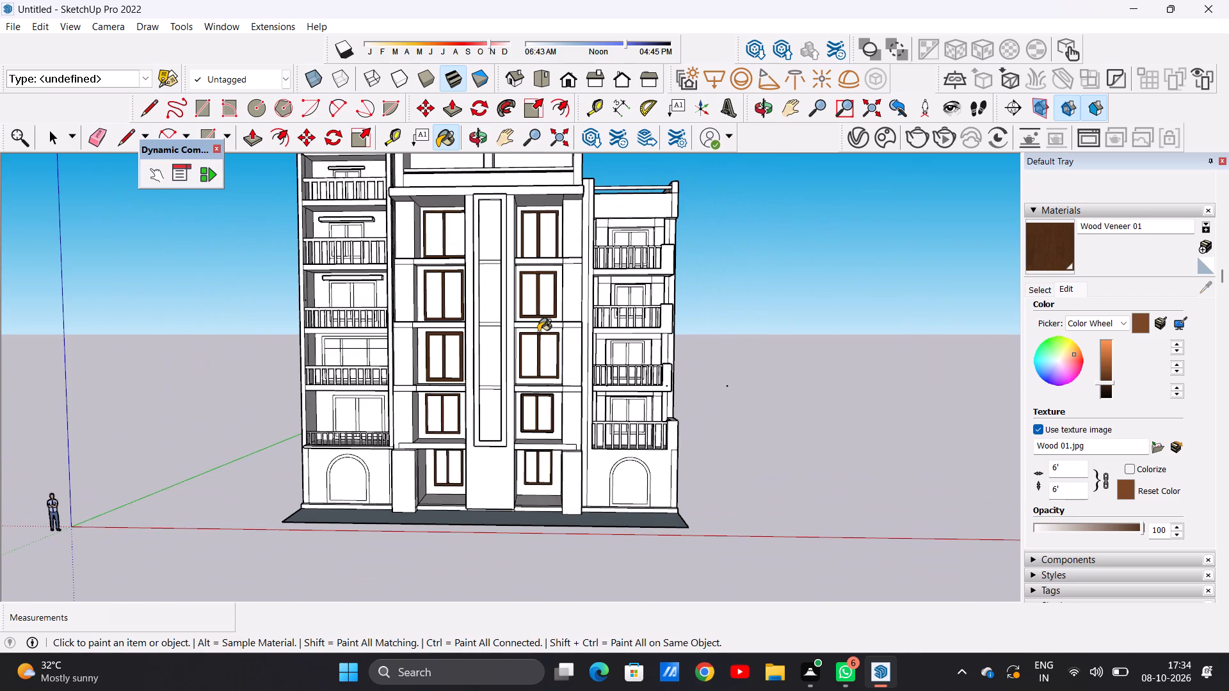
pyautogui.scroll(-4, 538, 365)
pyautogui.scroll(6, 490, 307)
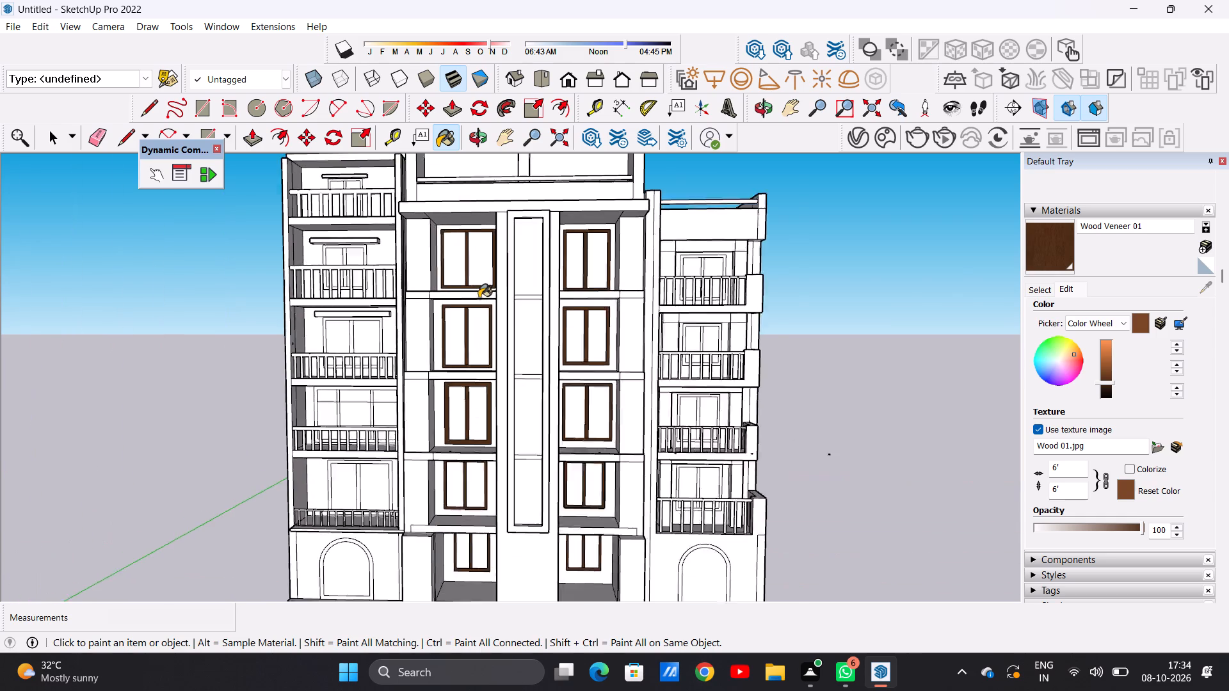
pyautogui.scroll(1, 479, 298)
pyautogui.press('space')
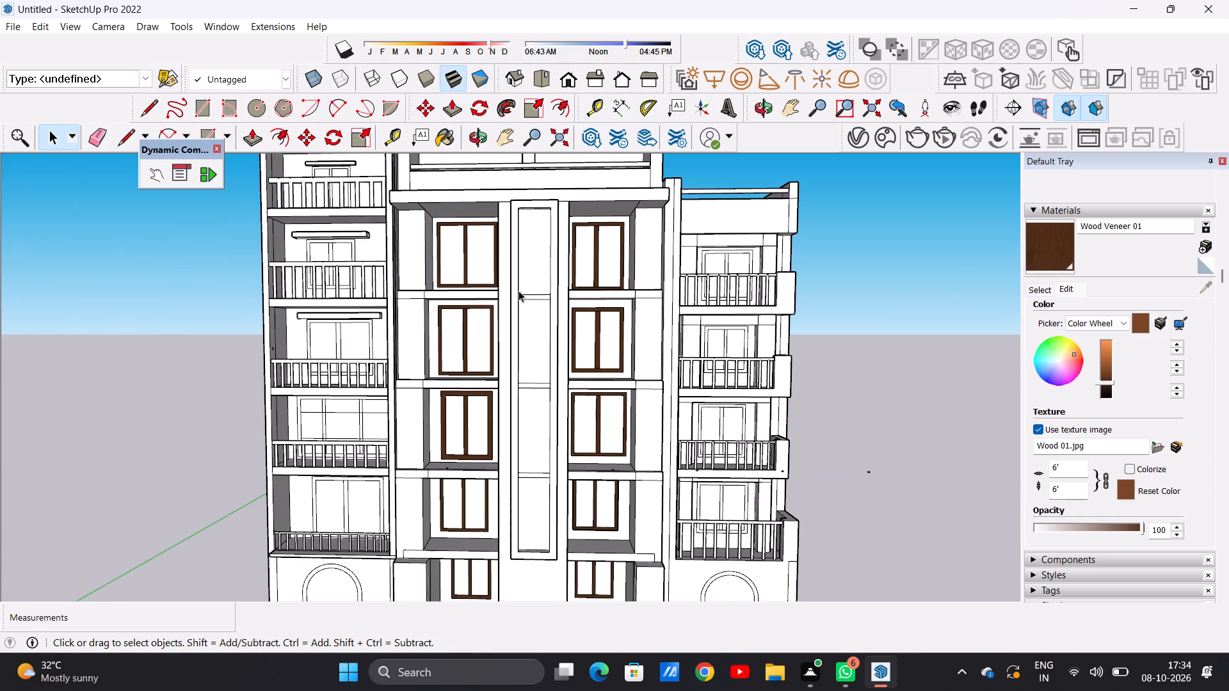
# Paint the frame and mullion of the top-floor window in the left balcony bay with Formica Laminate Dark from Synthetic Surfaces.
pyautogui.click(1036, 292)
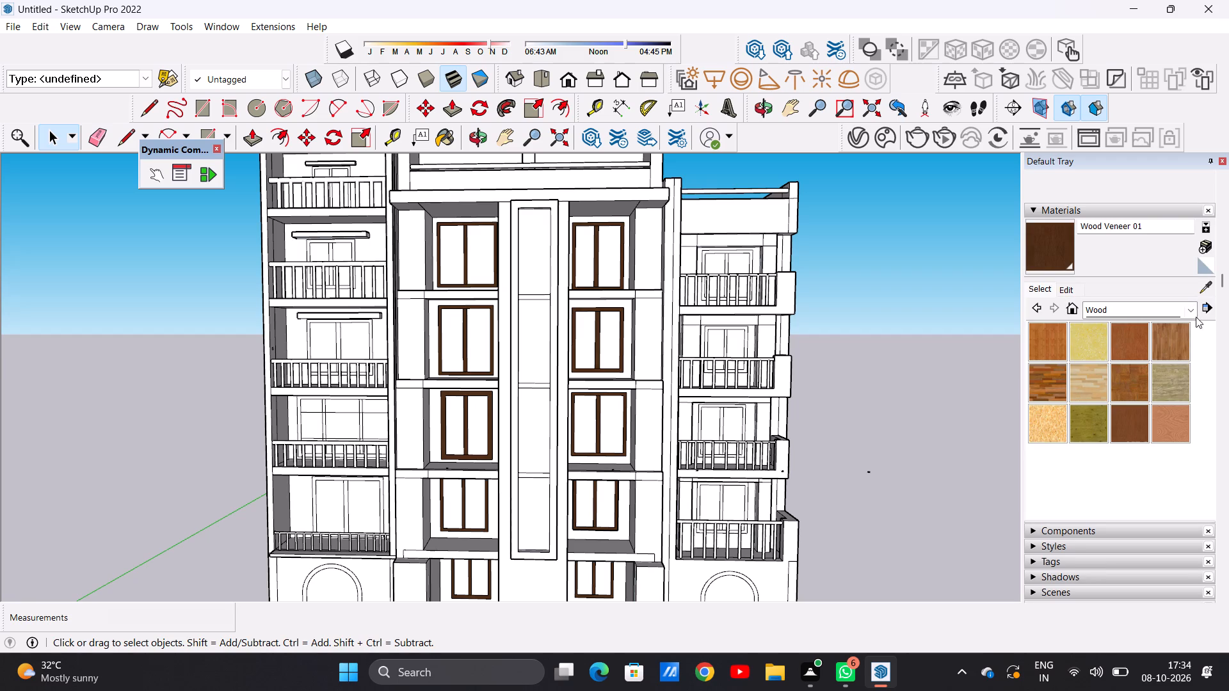
pyautogui.click(1185, 311)
pyautogui.click(1194, 470)
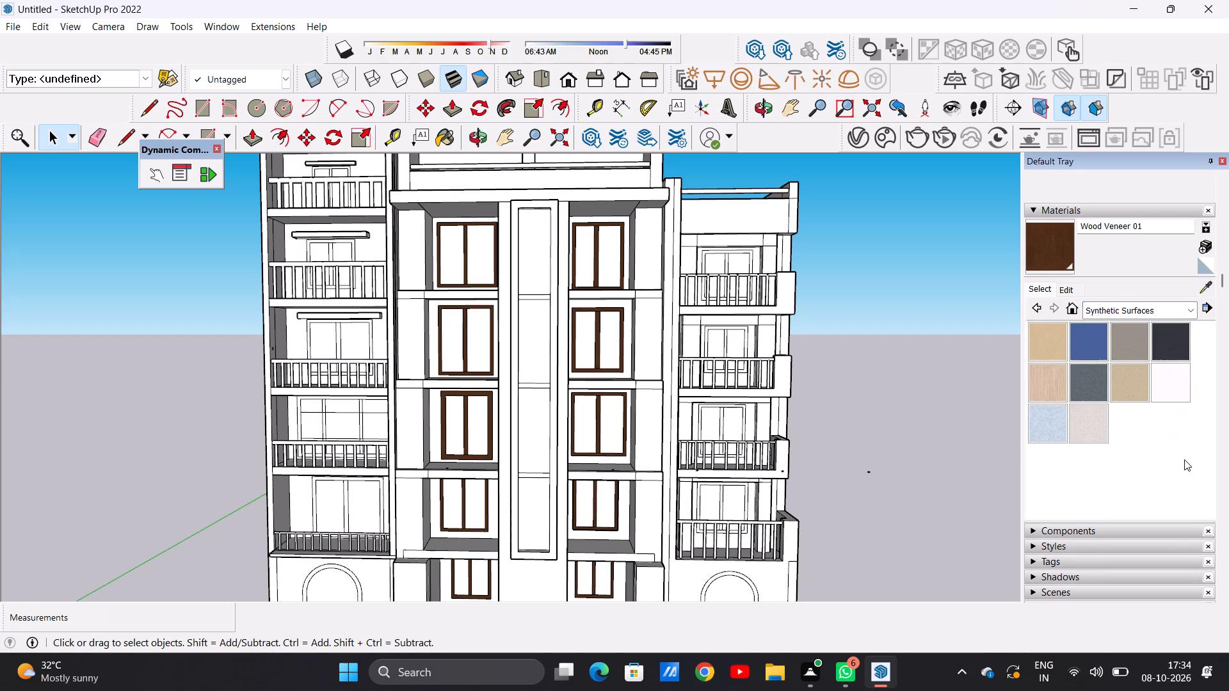
pyautogui.click(1169, 351)
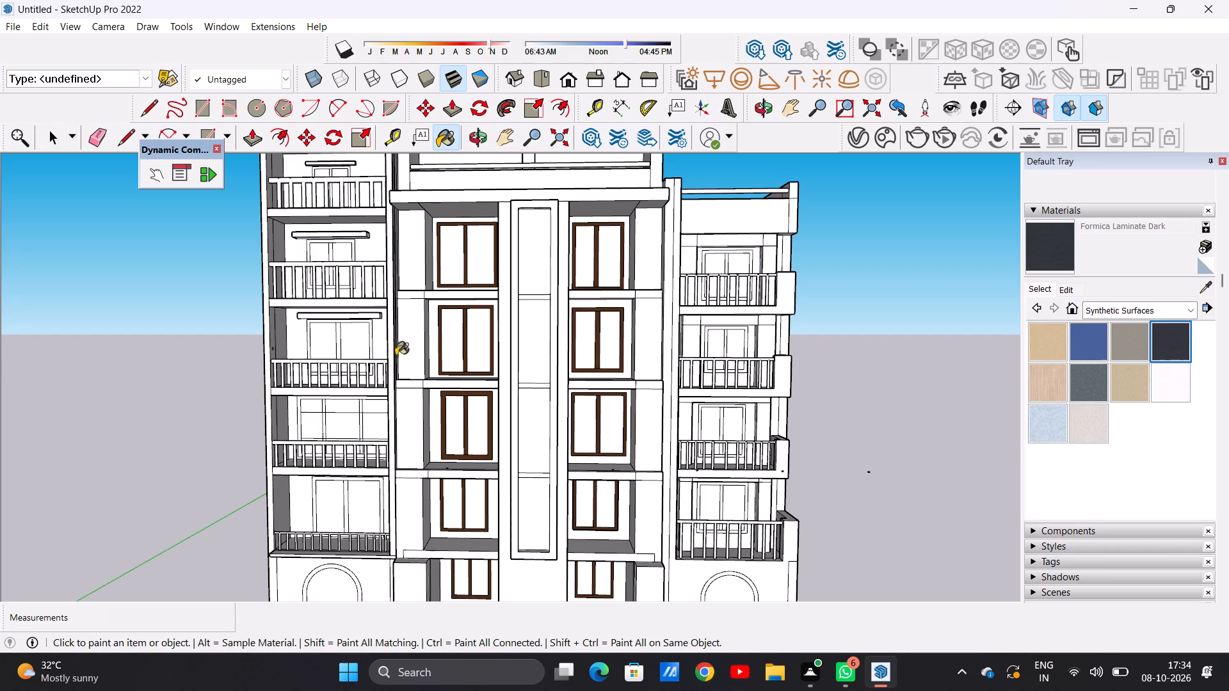
pyautogui.scroll(-12, 396, 365)
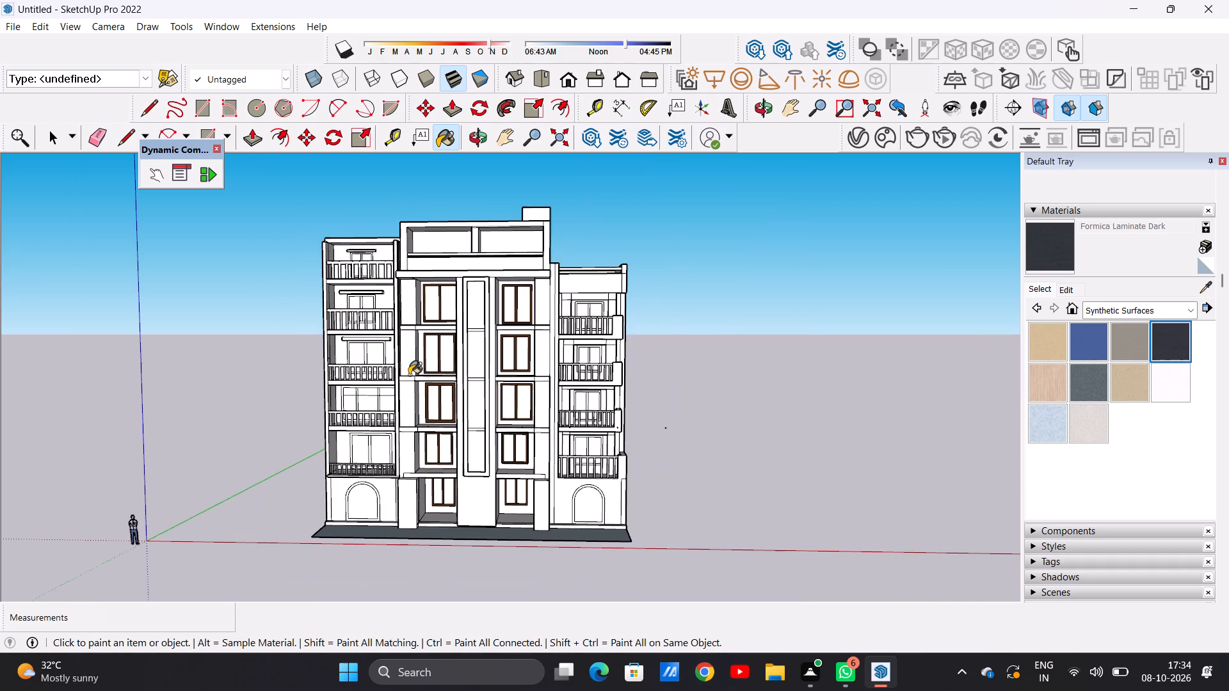
pyautogui.scroll(-3, 409, 375)
pyautogui.scroll(11, 372, 312)
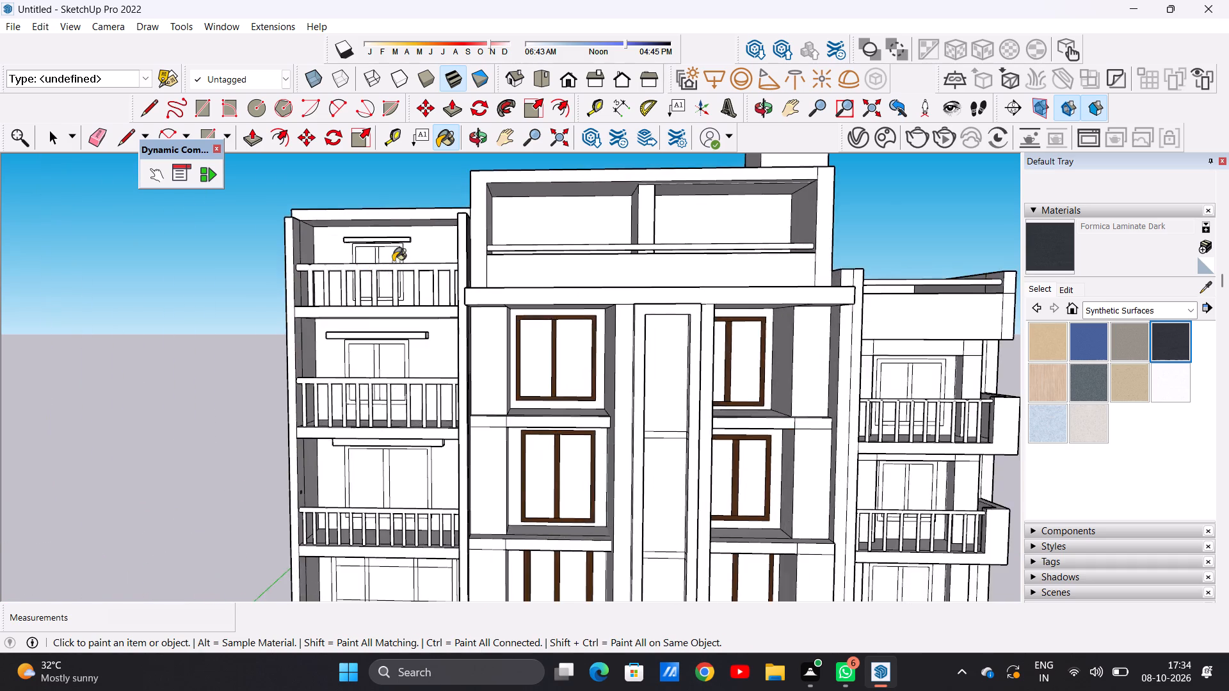
pyautogui.scroll(5, 394, 257)
pyautogui.scroll(-1, 392, 253)
pyautogui.scroll(1, 389, 241)
pyautogui.scroll(-1, 389, 241)
pyautogui.scroll(14, 389, 241)
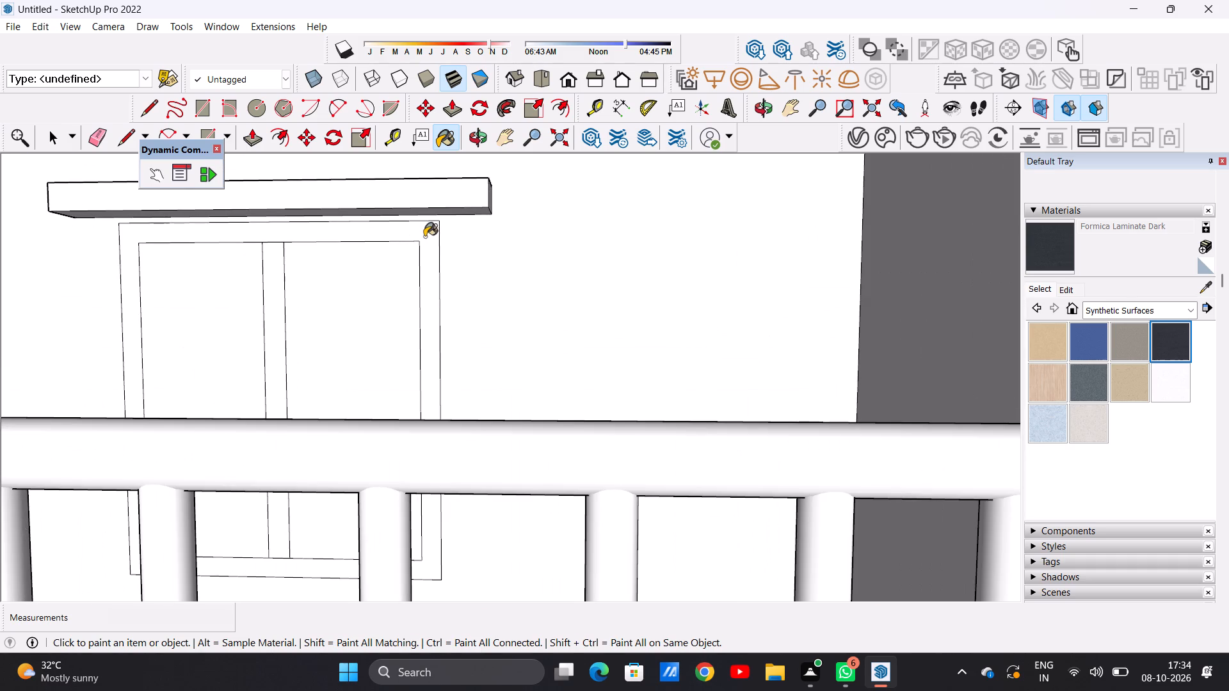
pyautogui.click(428, 235)
pyautogui.click(274, 308)
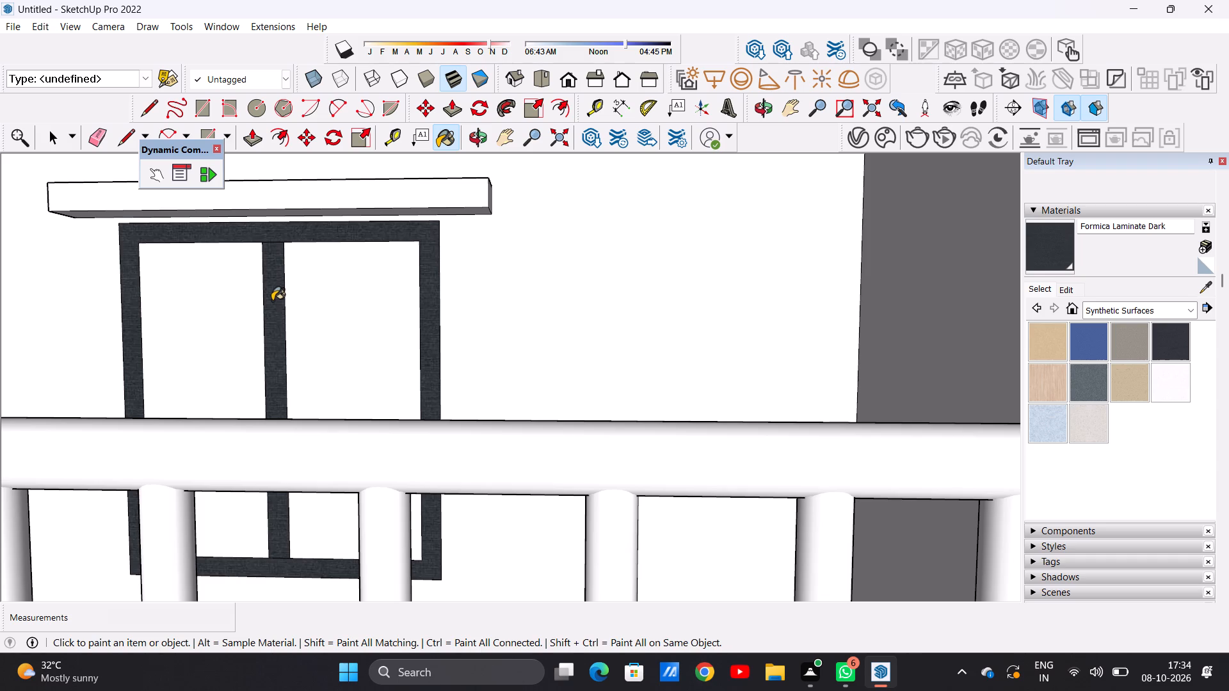
# Paint the frame and mullion of the second window from the top in the left balcony bay with Formica Laminate Dark.
pyautogui.scroll(-8, 371, 275)
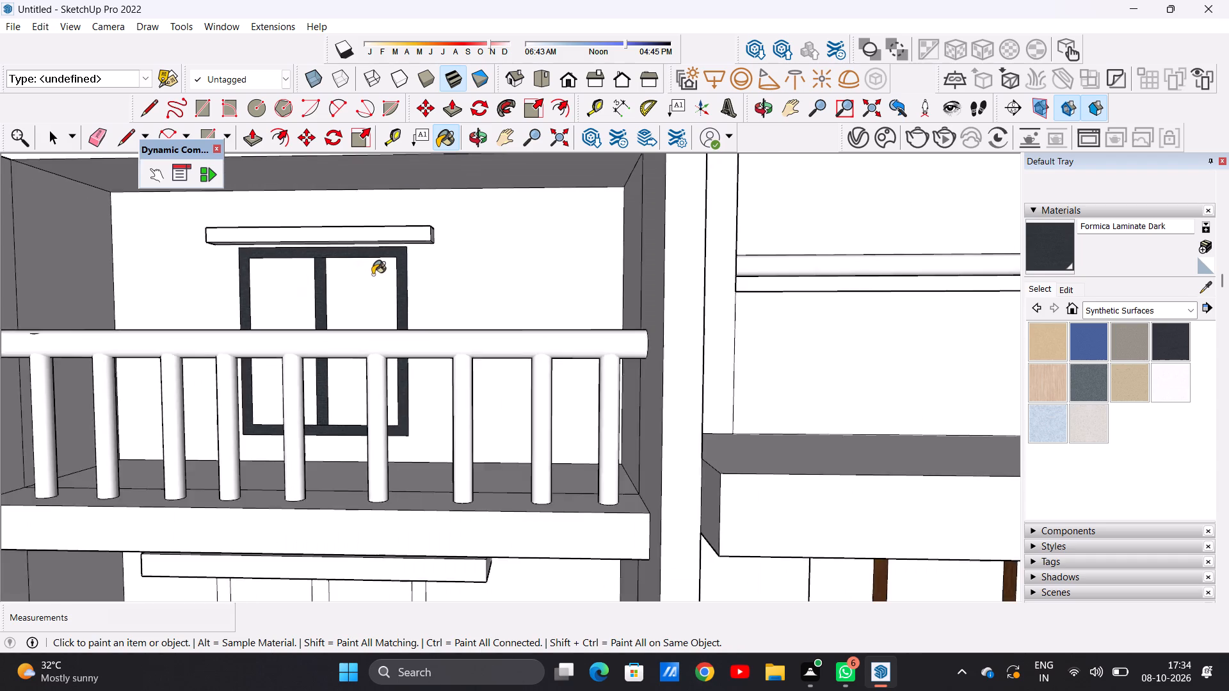
pyautogui.scroll(-3, 373, 274)
pyautogui.scroll(-6, 403, 393)
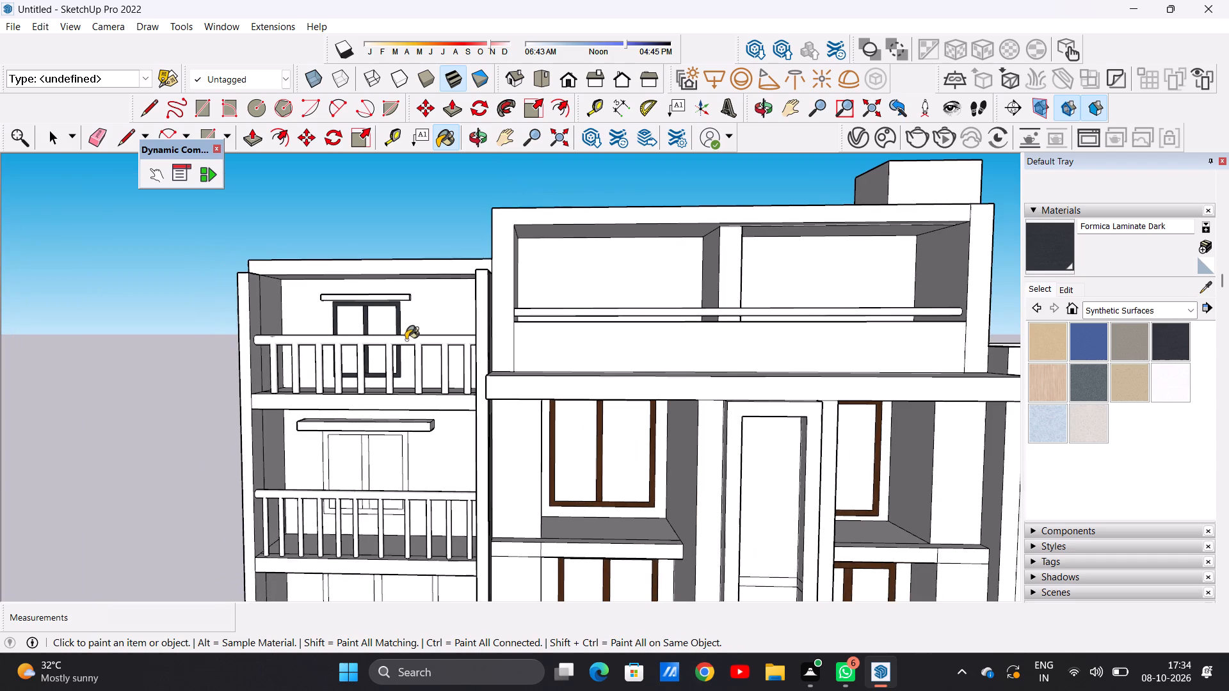
pyautogui.scroll(14, 394, 494)
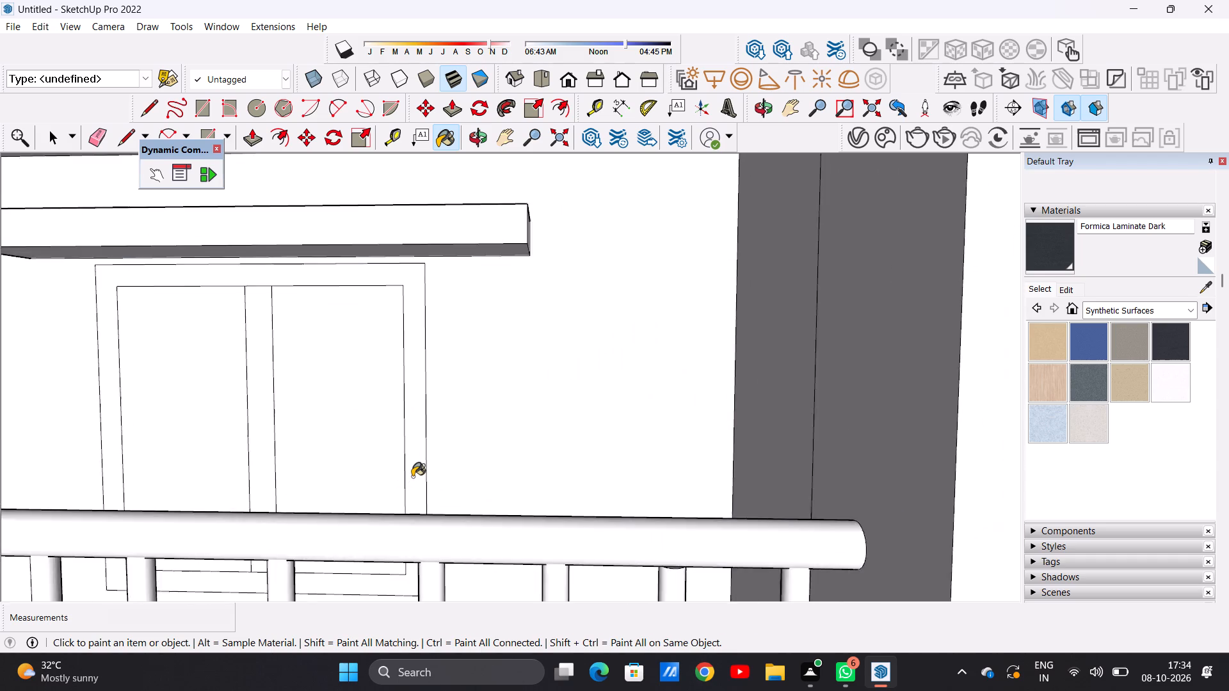
pyautogui.scroll(6, 412, 477)
pyautogui.click(422, 443)
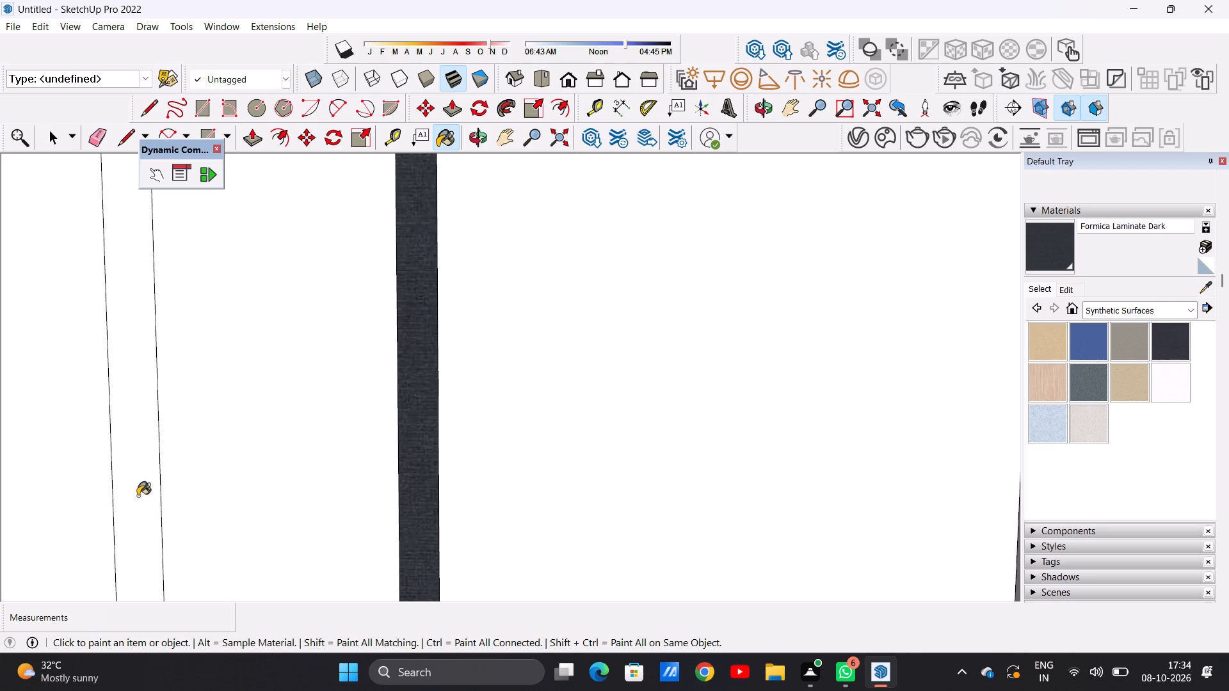
pyautogui.click(134, 498)
# Paint the mullion and frame of the third window from the top in the left balcony bay with Formica Laminate Dark.
pyautogui.scroll(-9, 453, 445)
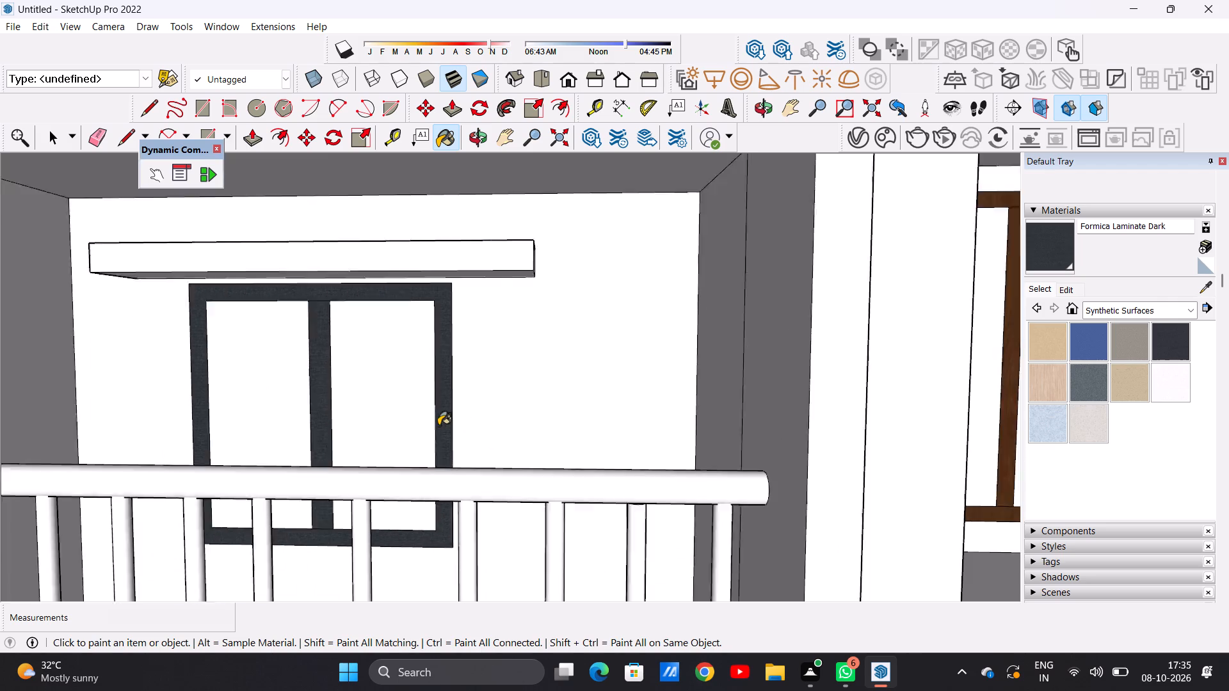
pyautogui.scroll(-5, 438, 425)
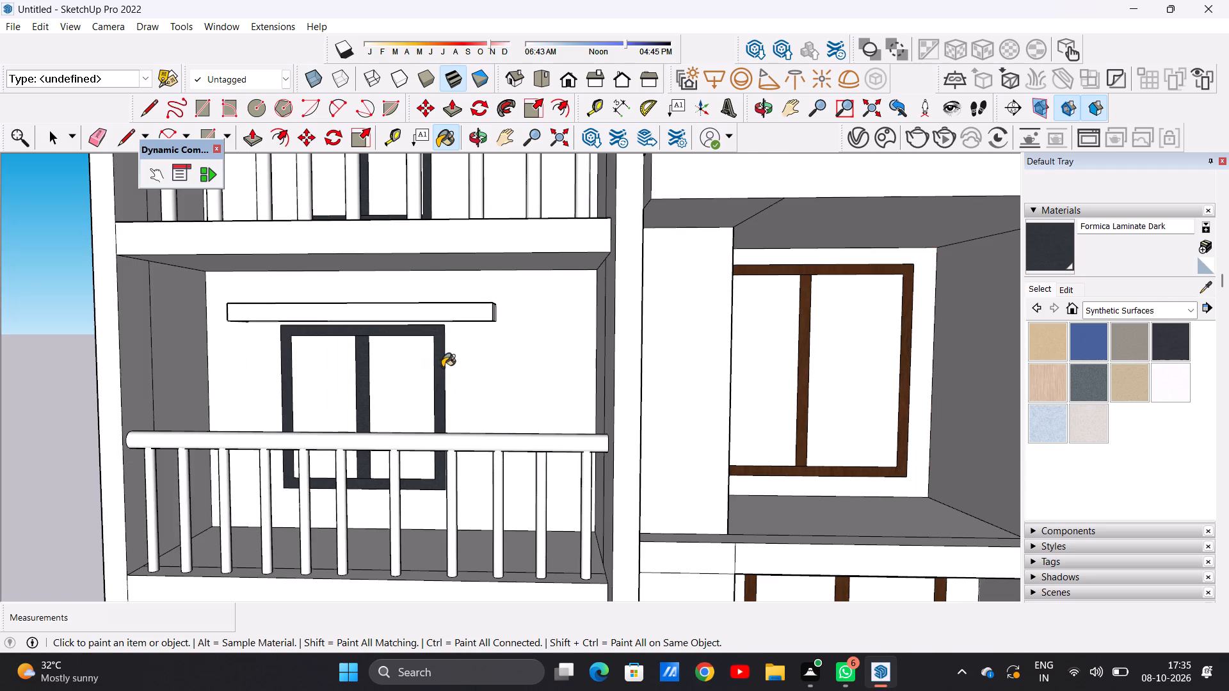
pyautogui.scroll(-14, 442, 367)
pyautogui.scroll(1, 438, 480)
pyautogui.scroll(-1, 438, 480)
pyautogui.scroll(8, 438, 480)
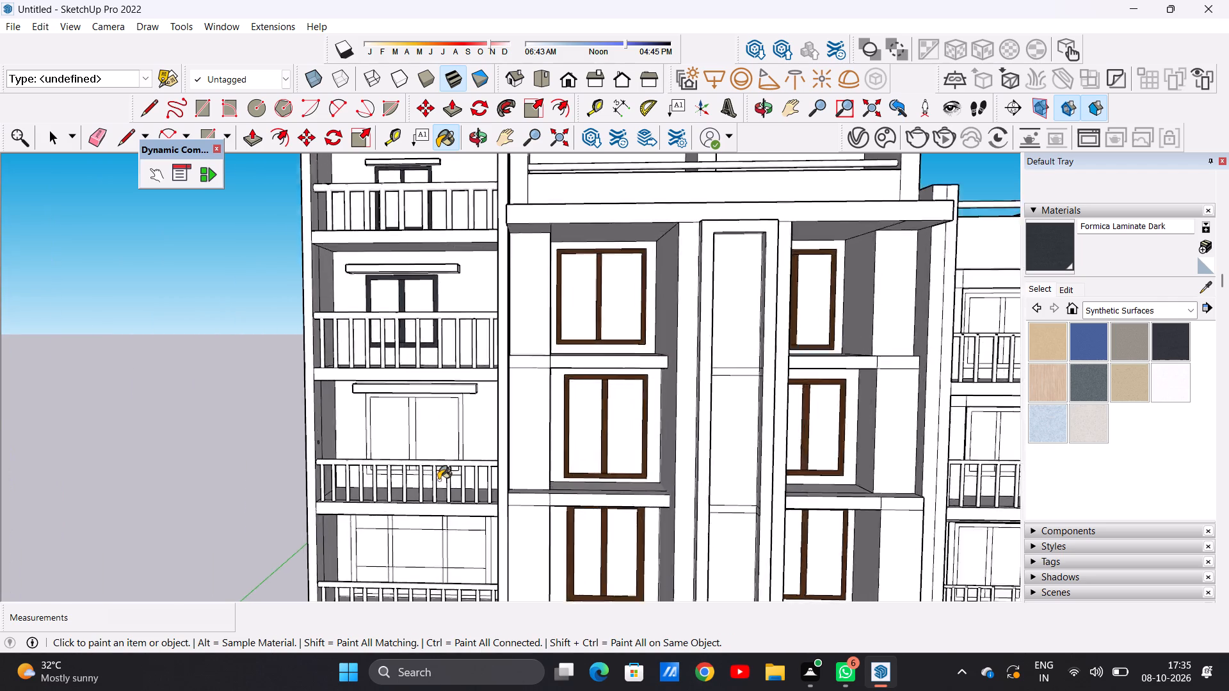
pyautogui.scroll(8, 438, 480)
pyautogui.click(355, 371)
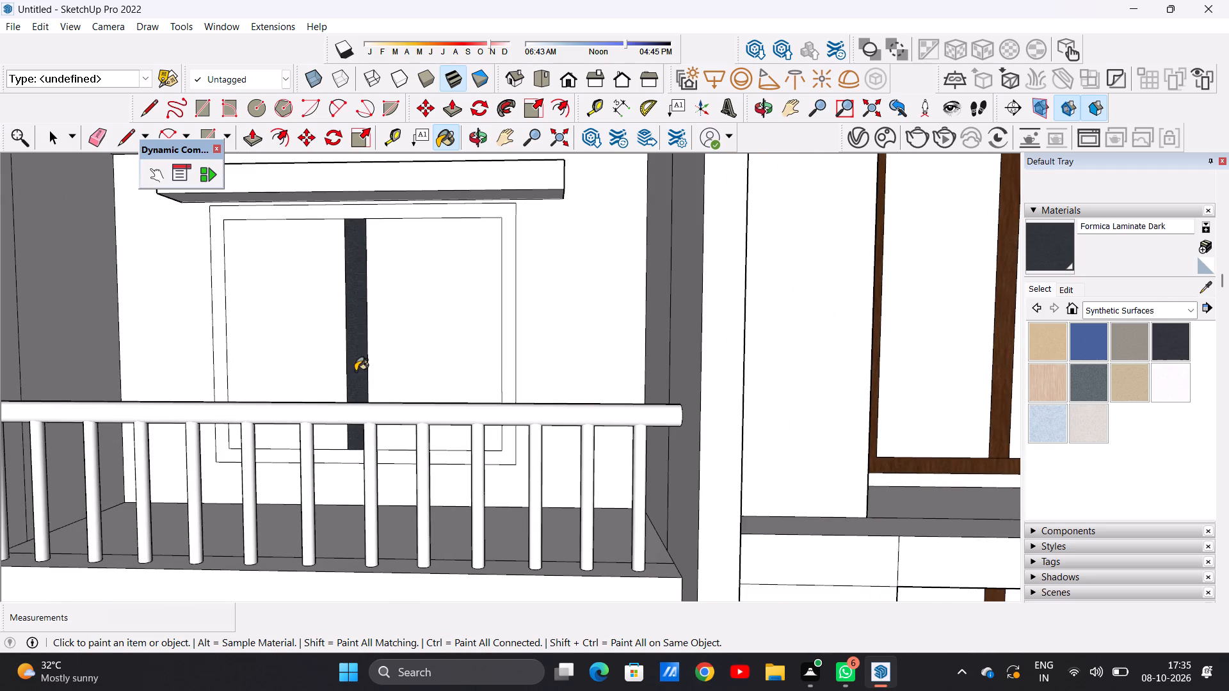
pyautogui.click(508, 358)
# Paint the outer frame and the middle and upper mullion segments of the left bay's wide fourth window from the top with Formica Laminate Dark.
pyautogui.scroll(-18, 510, 374)
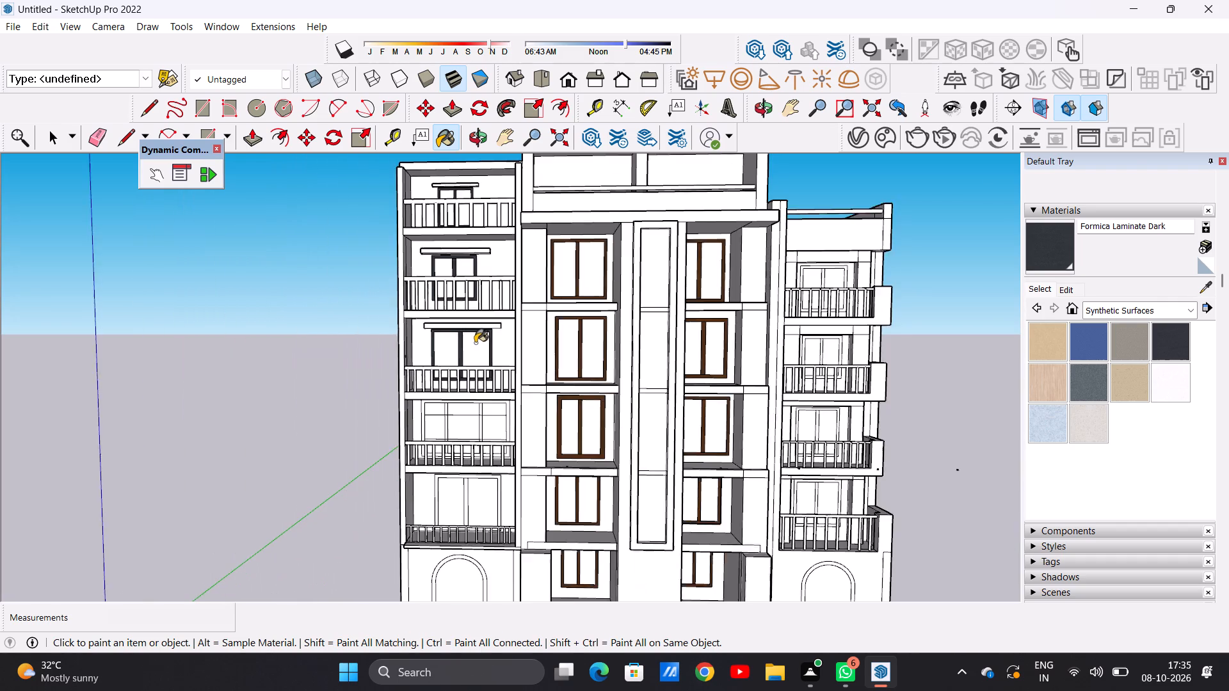
pyautogui.scroll(-2, 475, 343)
pyautogui.scroll(9, 488, 449)
pyautogui.scroll(-1, 487, 438)
pyautogui.scroll(9, 487, 438)
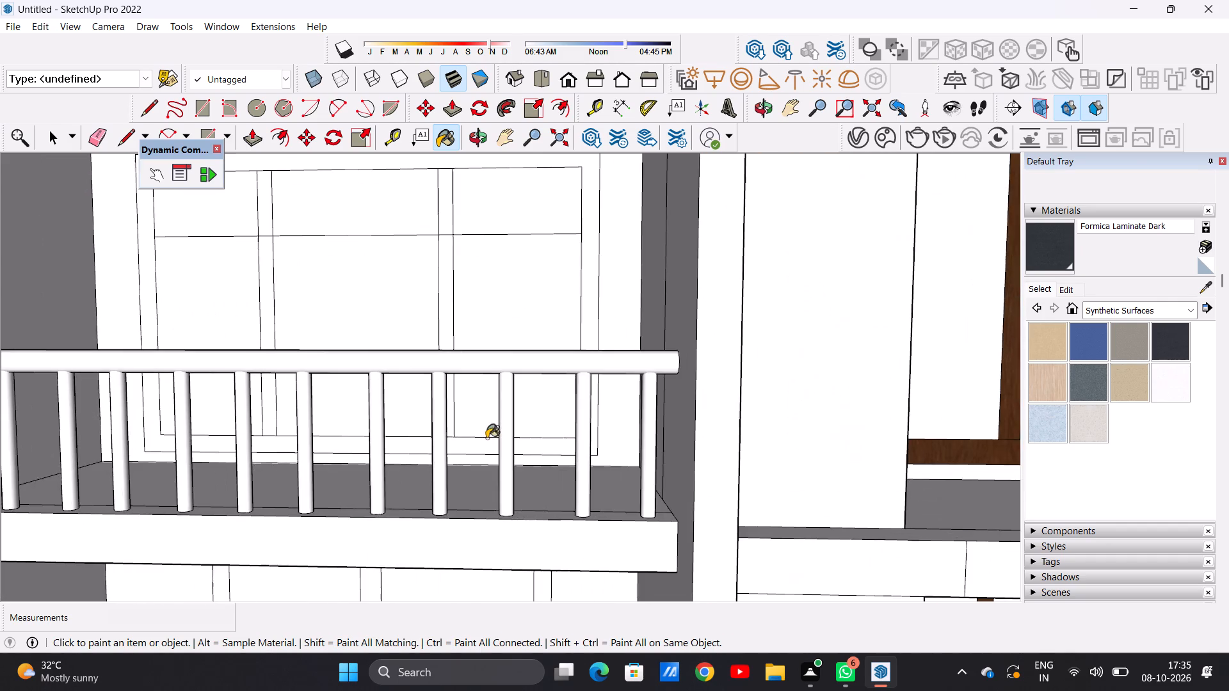
pyautogui.scroll(-5, 477, 405)
pyautogui.scroll(5, 513, 301)
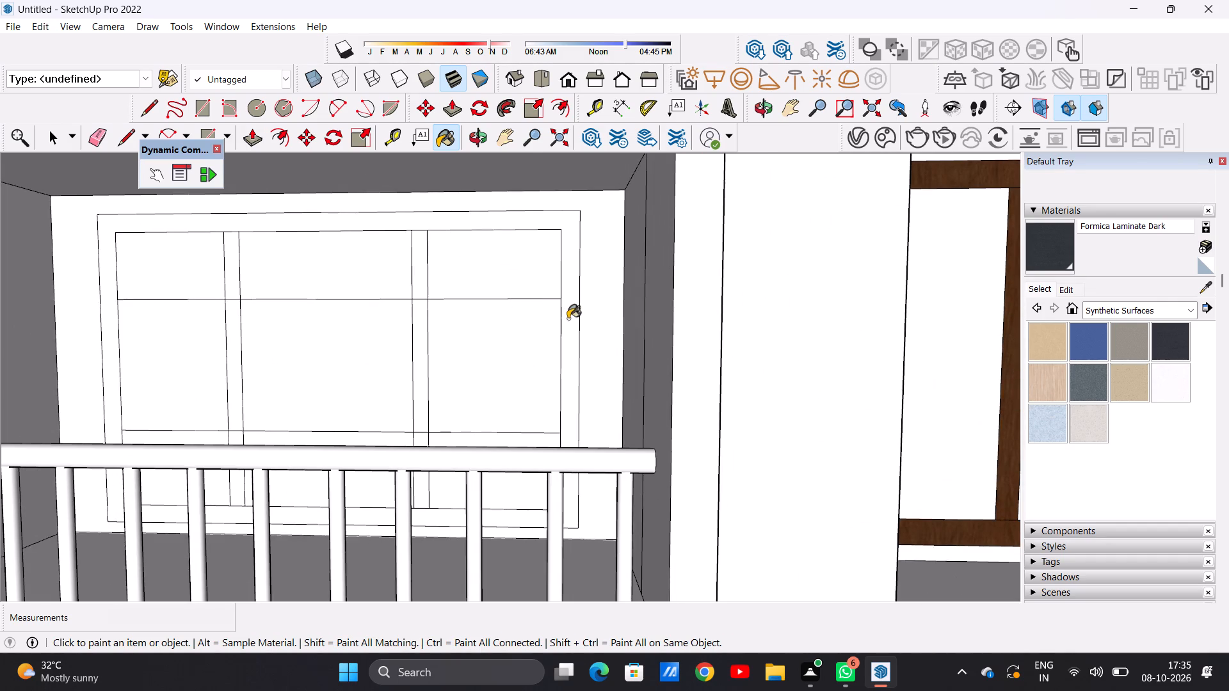
pyautogui.click(571, 331)
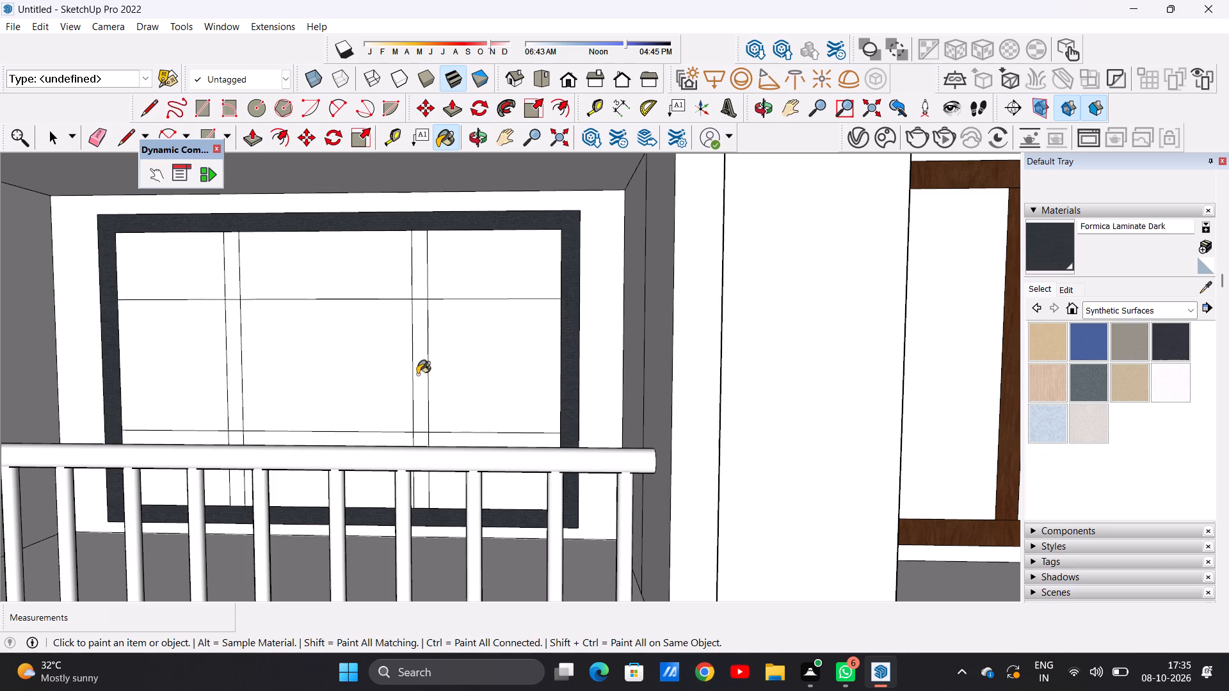
pyautogui.click(417, 374)
pyautogui.click(233, 379)
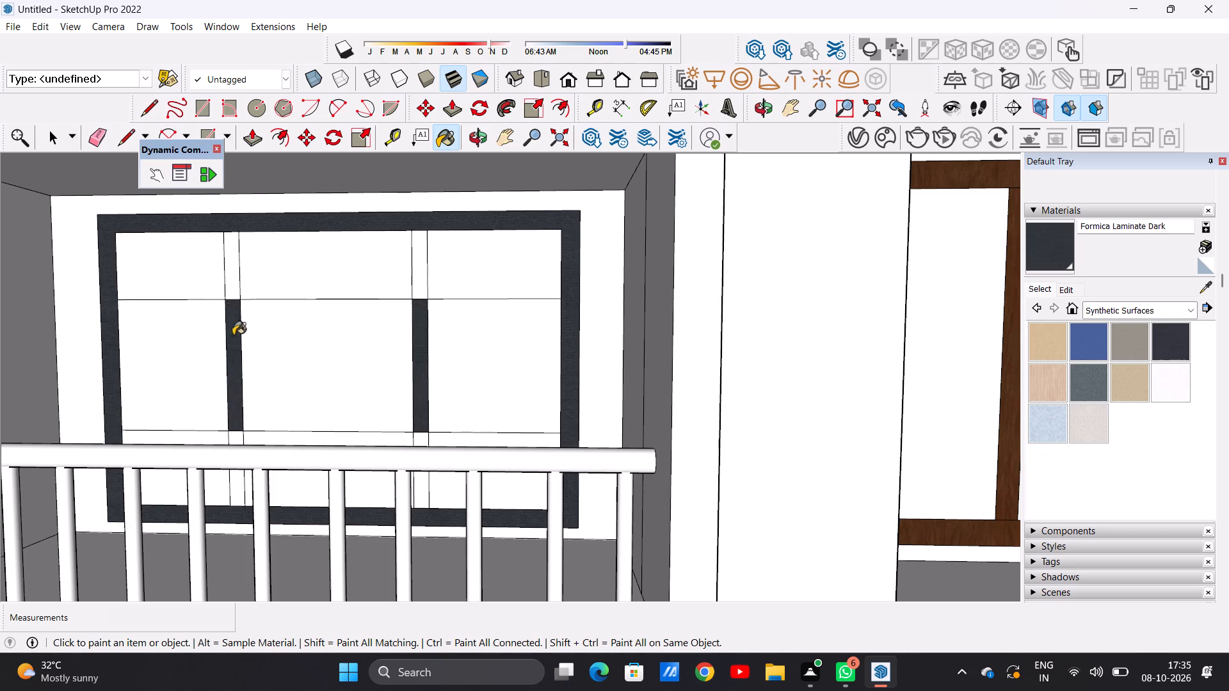
pyautogui.scroll(5, 232, 311)
pyautogui.click(229, 276)
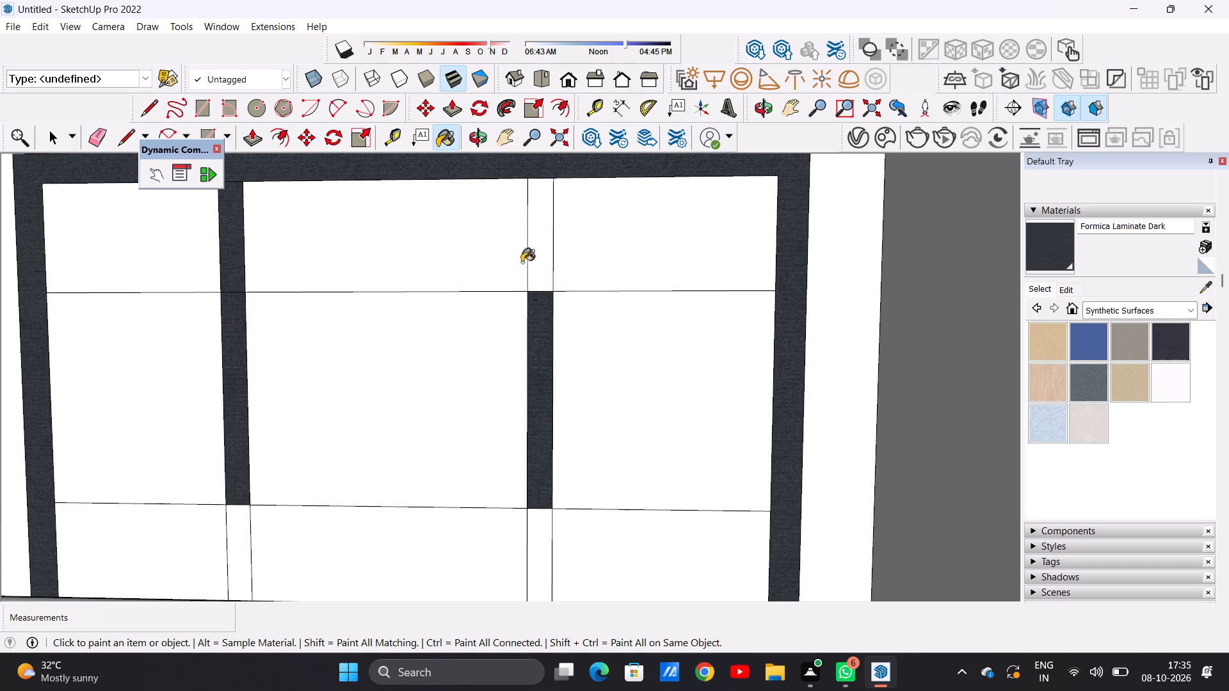
pyautogui.click(537, 262)
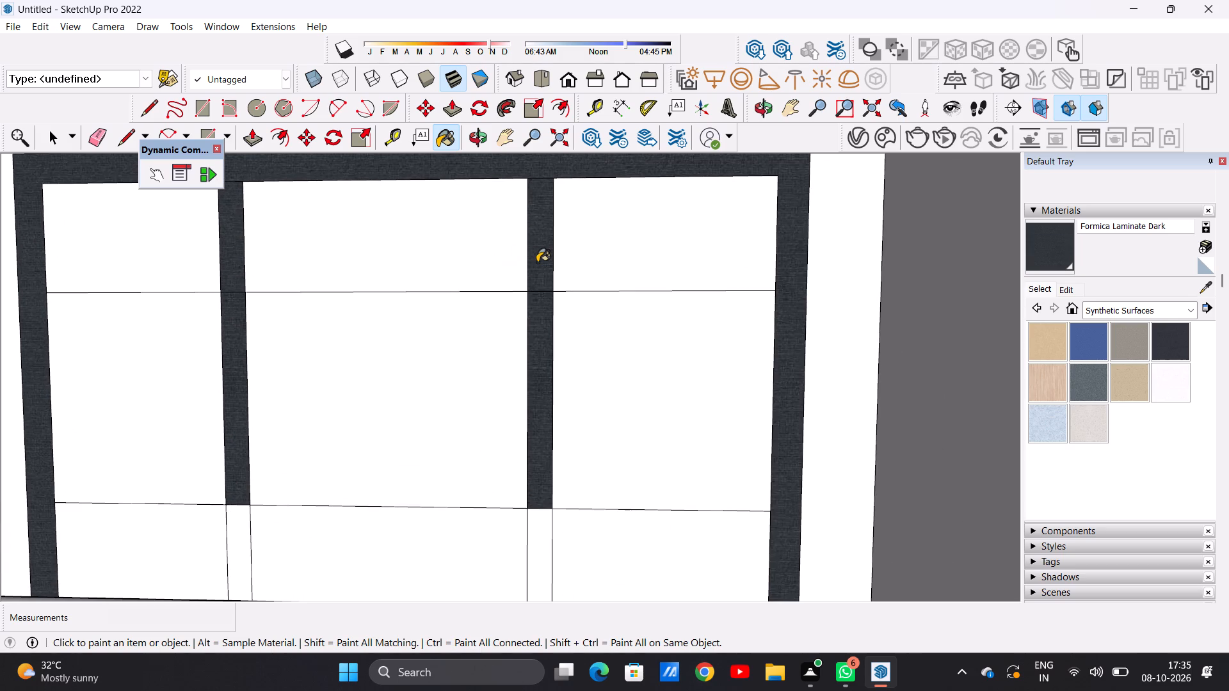
# Paint the lower segments of both mullions behind the railing on the left bay's wide window with Formica Laminate Dark.
pyautogui.scroll(-20, 527, 289)
pyautogui.scroll(-1, 527, 289)
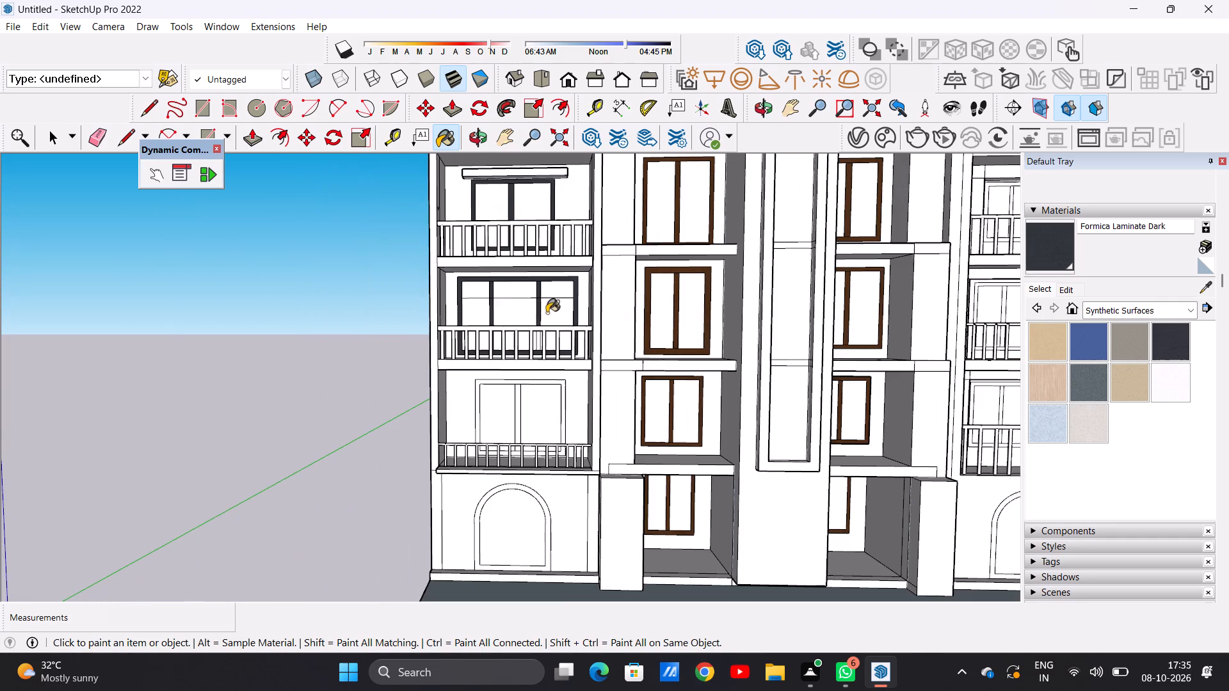
pyautogui.scroll(-6, 554, 333)
pyautogui.moveTo(558, 325); pyautogui.dragTo(508, 349, button='middle')
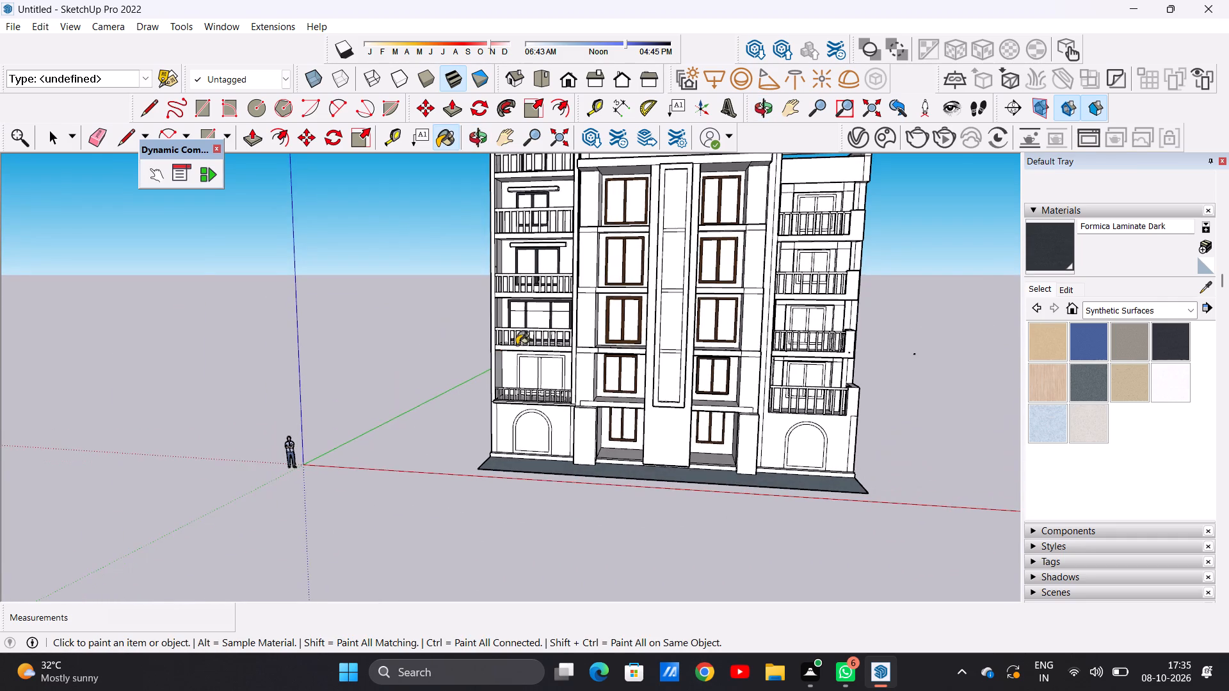
pyautogui.scroll(17, 524, 334)
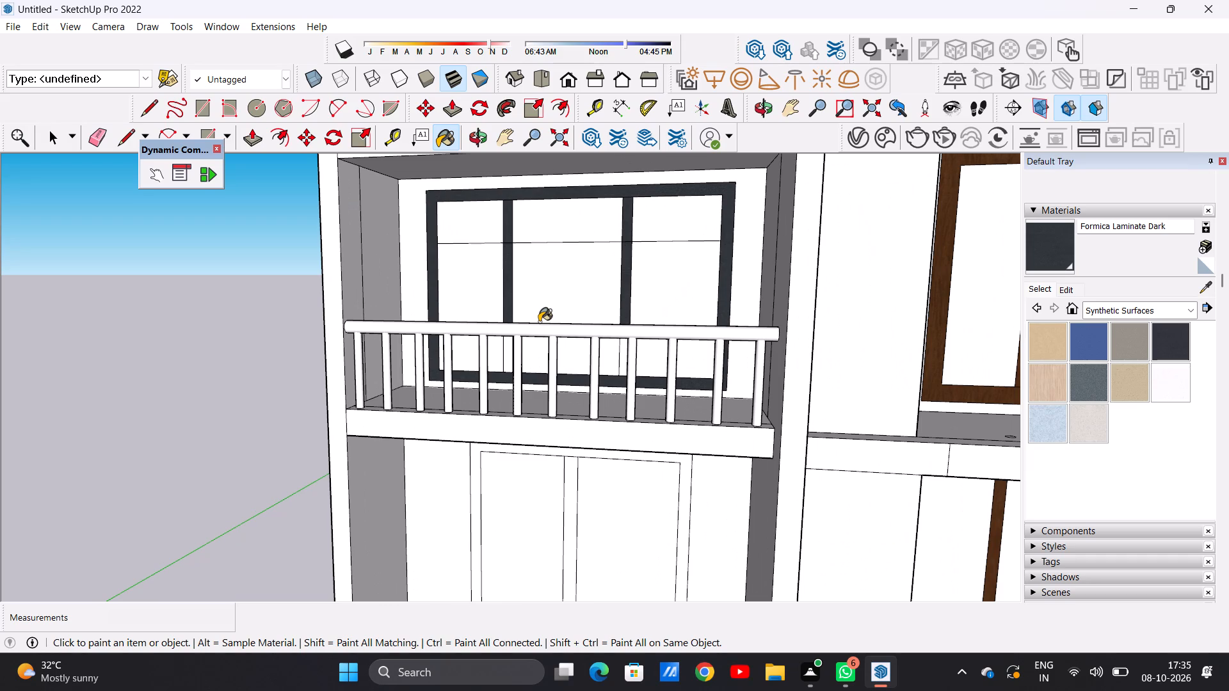
pyautogui.scroll(-12, 539, 322)
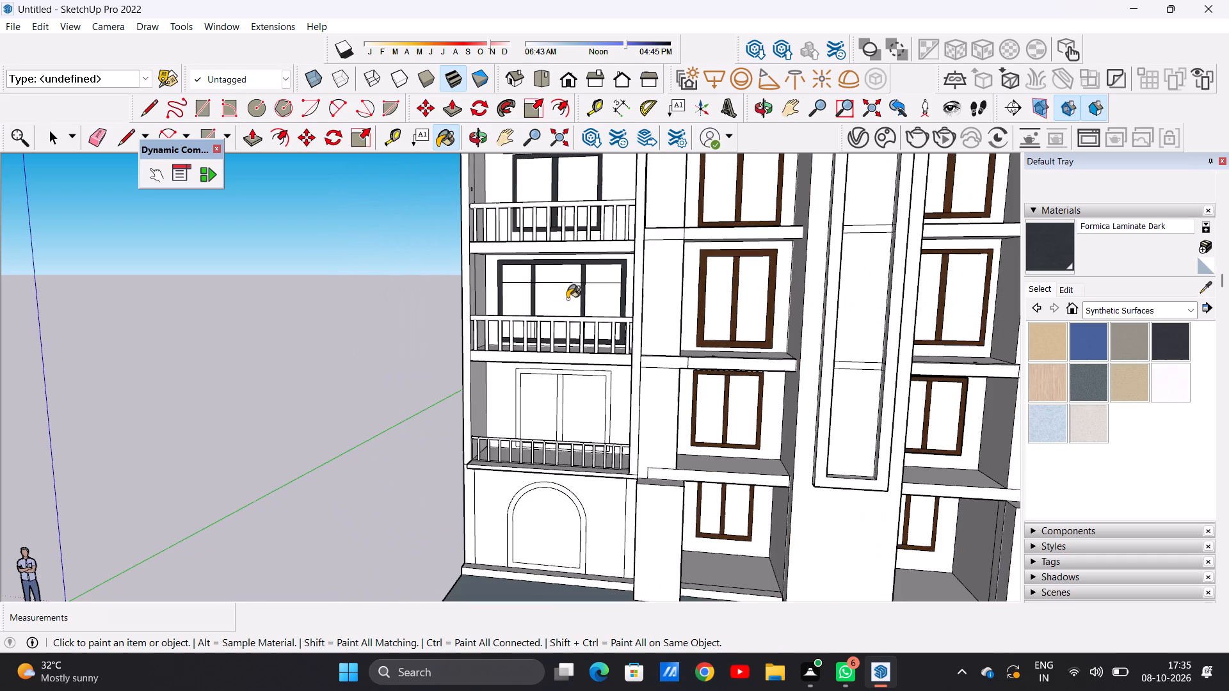
pyautogui.scroll(-3, 580, 298)
pyautogui.scroll(7, 552, 321)
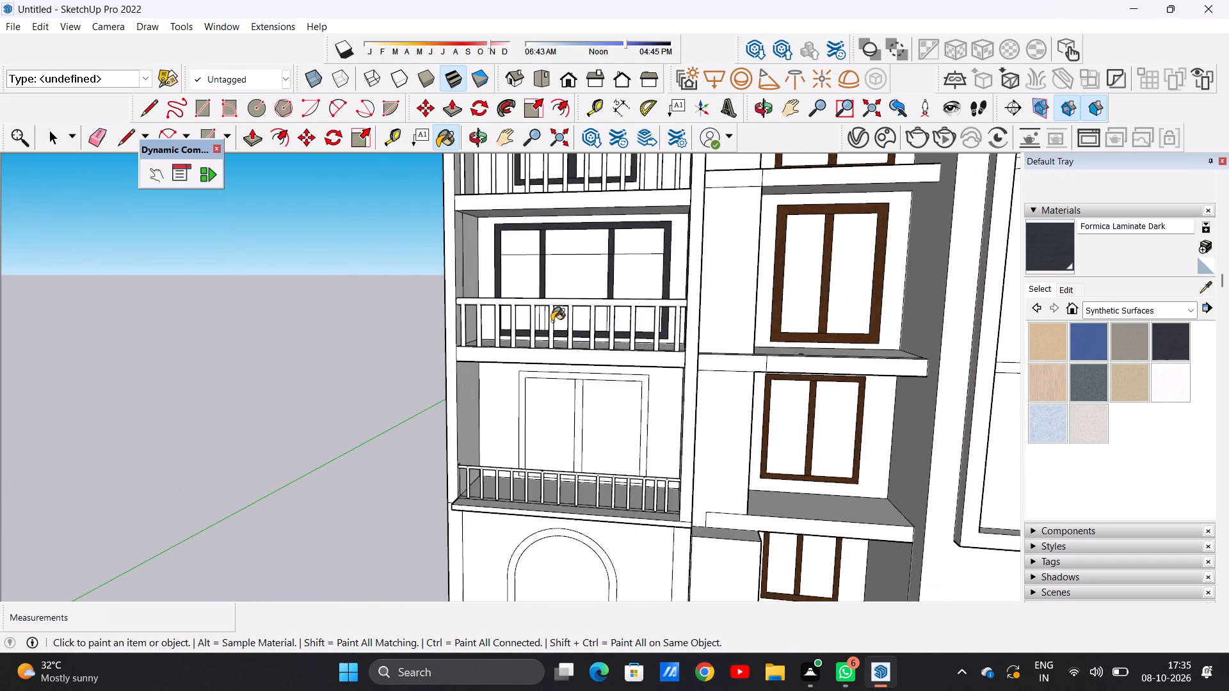
pyautogui.scroll(2, 565, 319)
pyautogui.scroll(-1, 565, 319)
pyautogui.scroll(12, 565, 319)
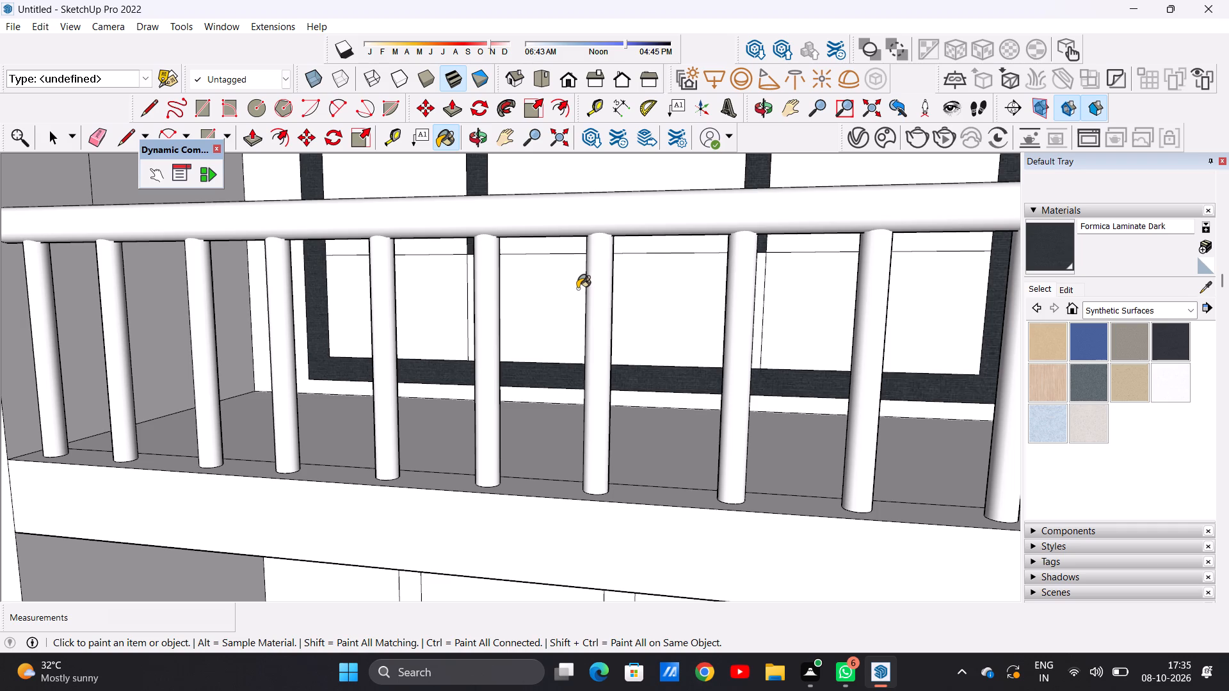
pyautogui.moveTo(577, 288); pyautogui.dragTo(606, 402, button='middle')
pyautogui.scroll(-8, 587, 395)
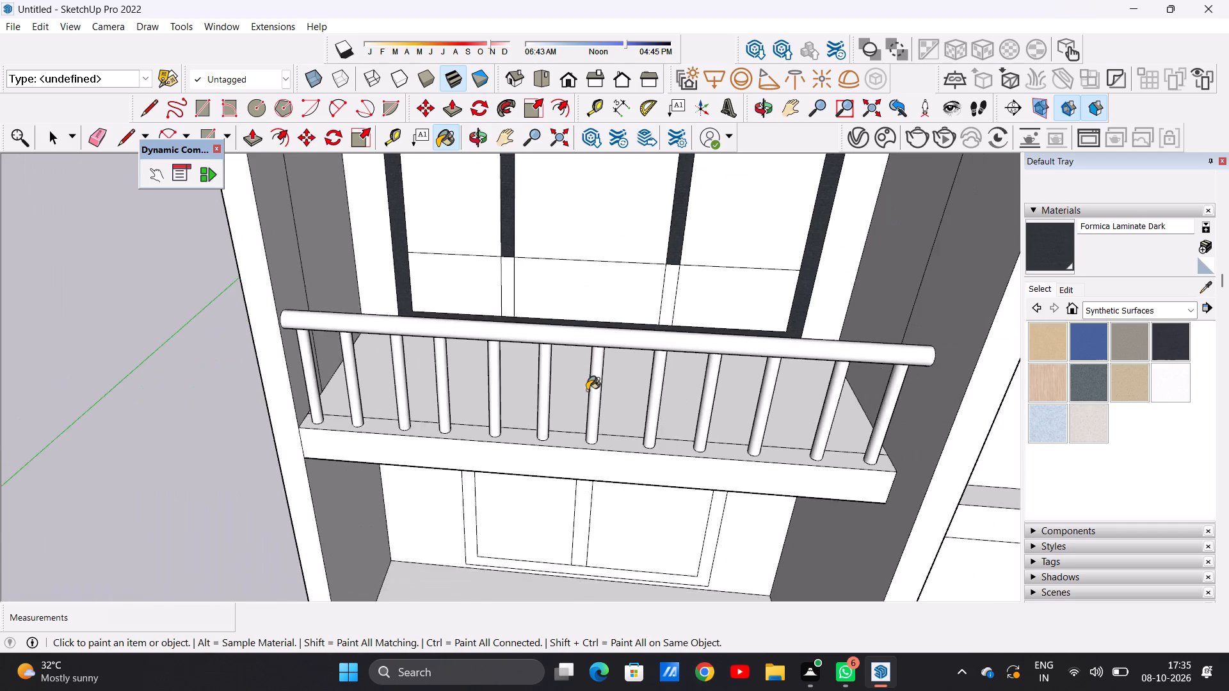
pyautogui.scroll(-3, 587, 390)
pyautogui.scroll(14, 540, 323)
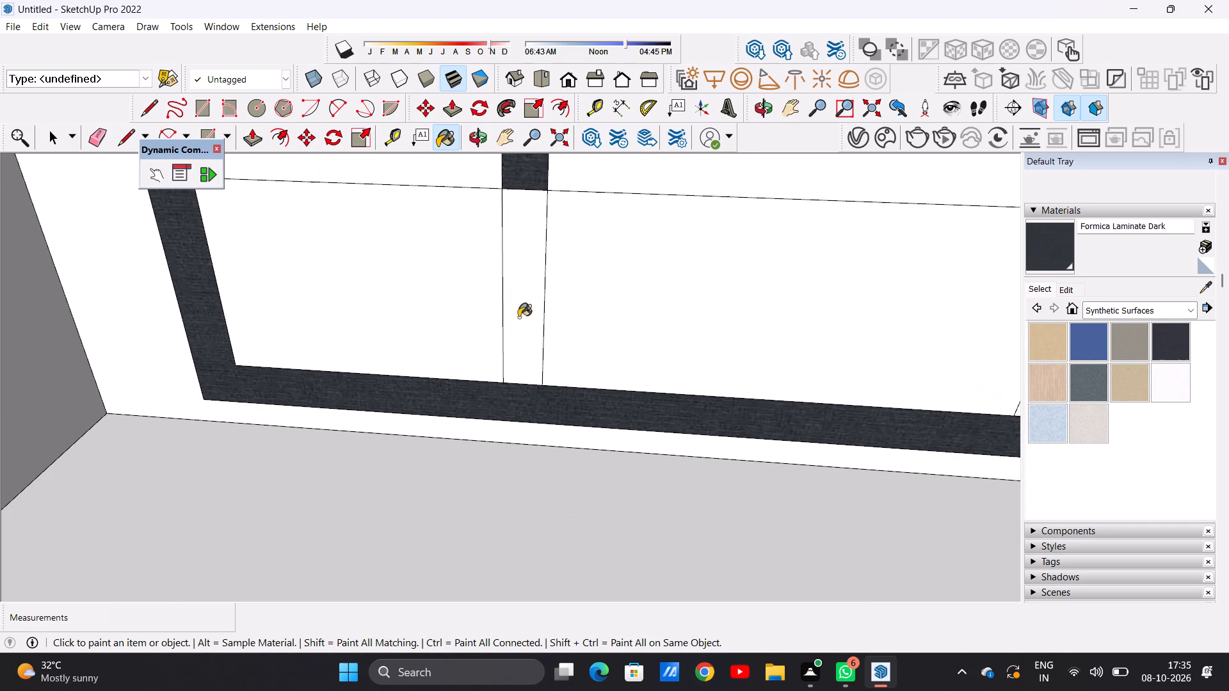
pyautogui.click(518, 317)
pyautogui.scroll(-12, 559, 381)
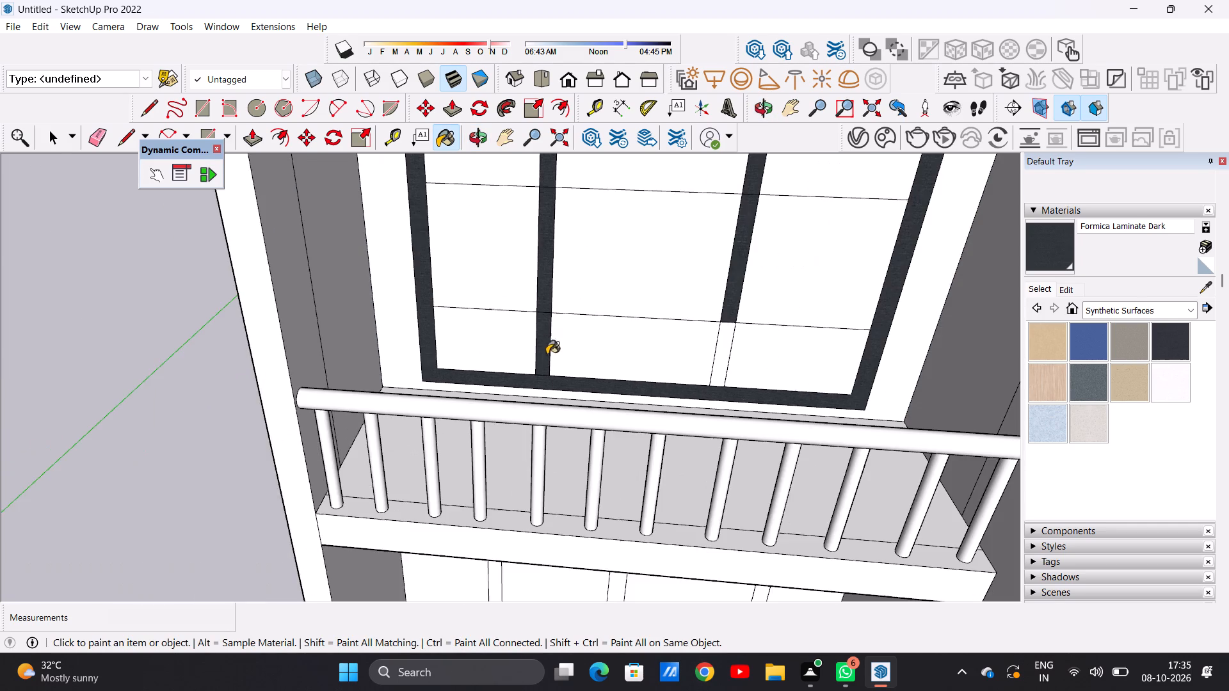
pyautogui.scroll(4, 685, 356)
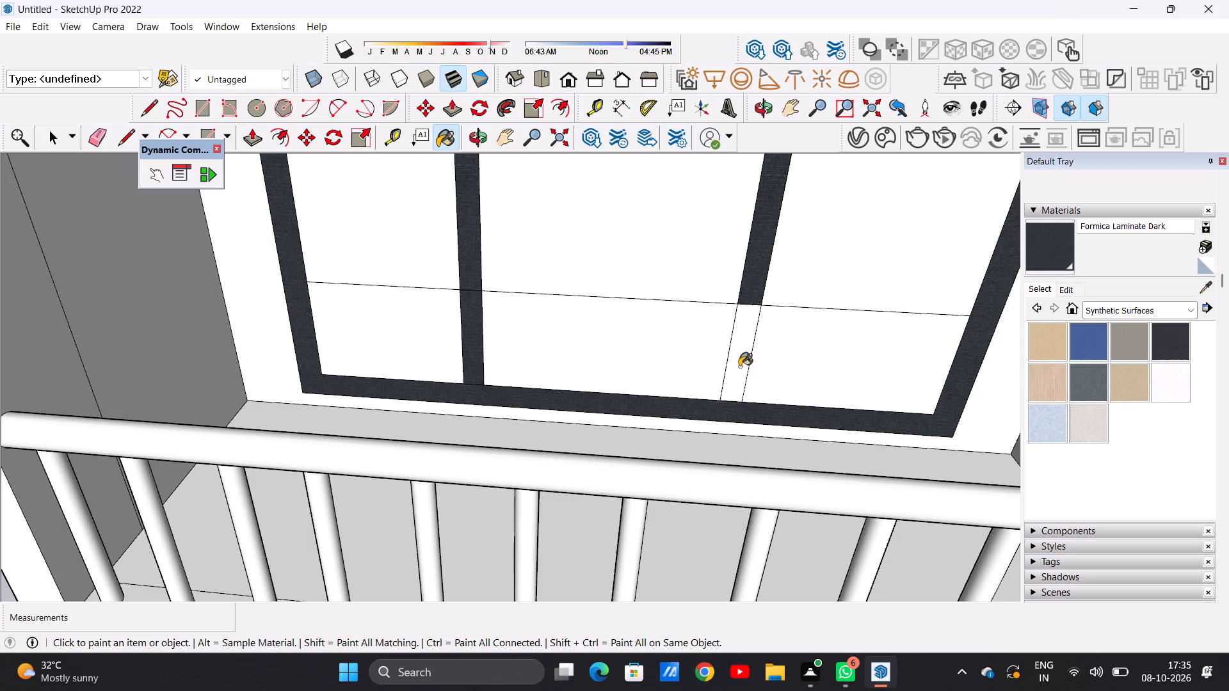
pyautogui.click(739, 368)
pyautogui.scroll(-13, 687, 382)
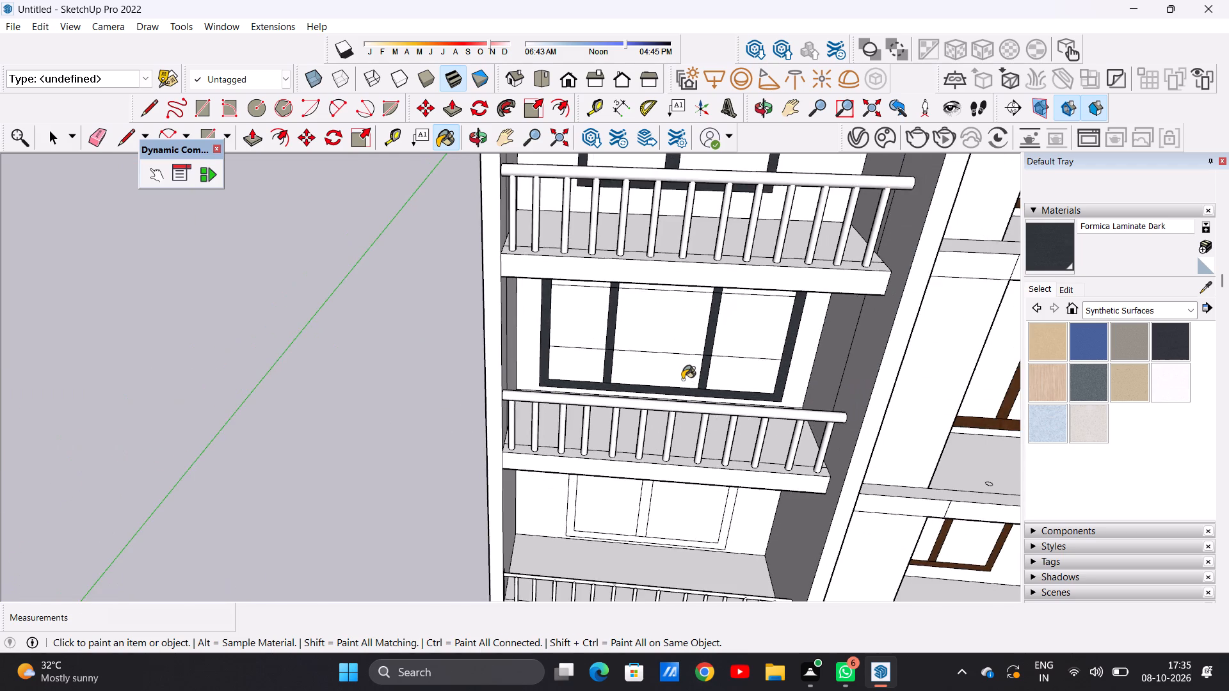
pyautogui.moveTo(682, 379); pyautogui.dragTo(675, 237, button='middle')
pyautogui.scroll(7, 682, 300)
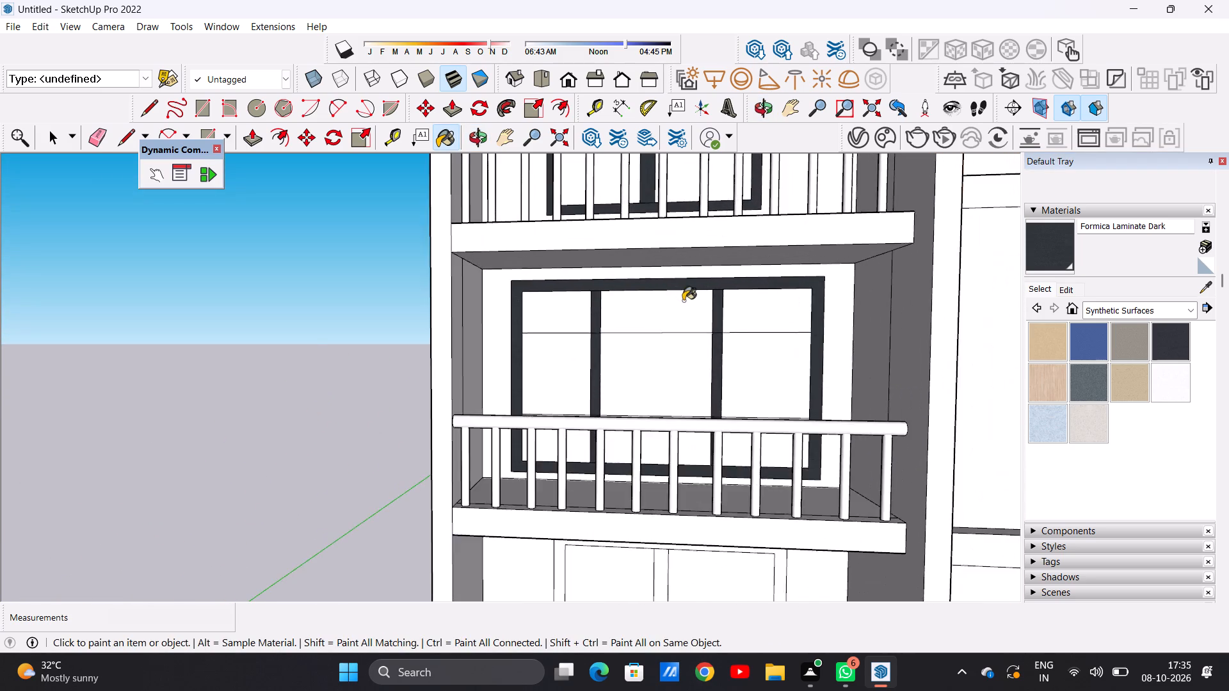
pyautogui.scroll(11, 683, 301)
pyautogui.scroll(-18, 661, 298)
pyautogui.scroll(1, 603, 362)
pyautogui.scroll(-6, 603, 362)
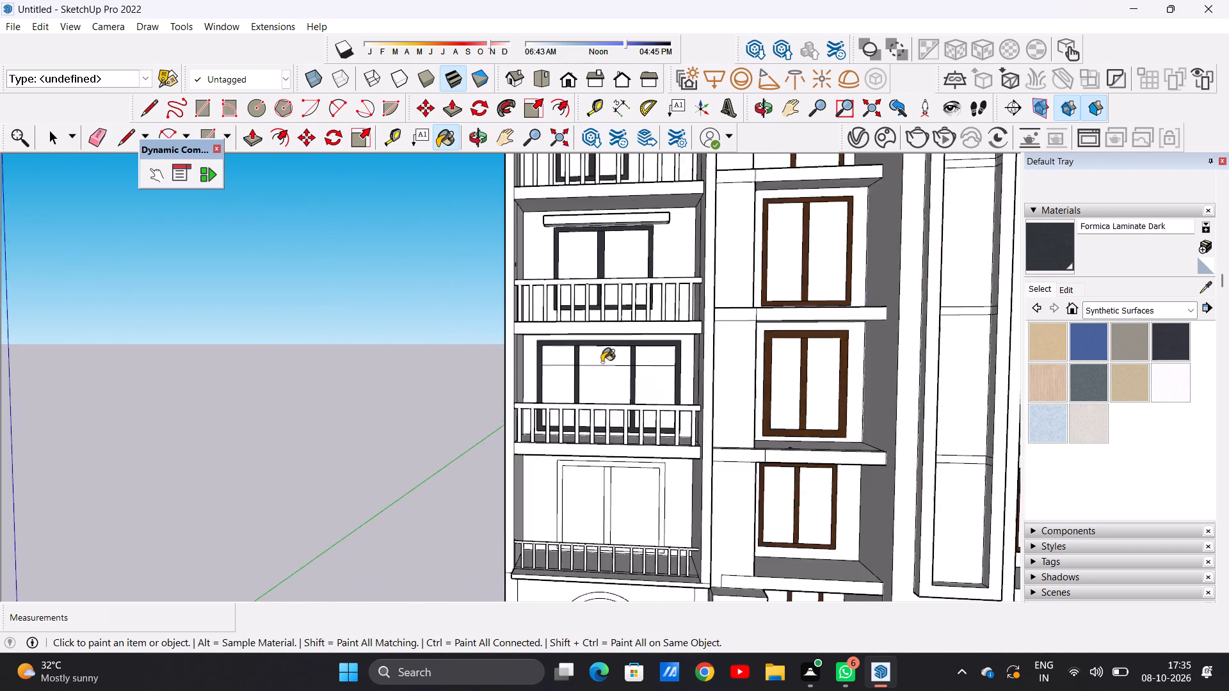
# Paint the frame and mullion of the lowest rectangular window in the left balcony bay with Formica Laminate Dark.
pyautogui.scroll(-9, 602, 362)
pyautogui.scroll(7, 619, 435)
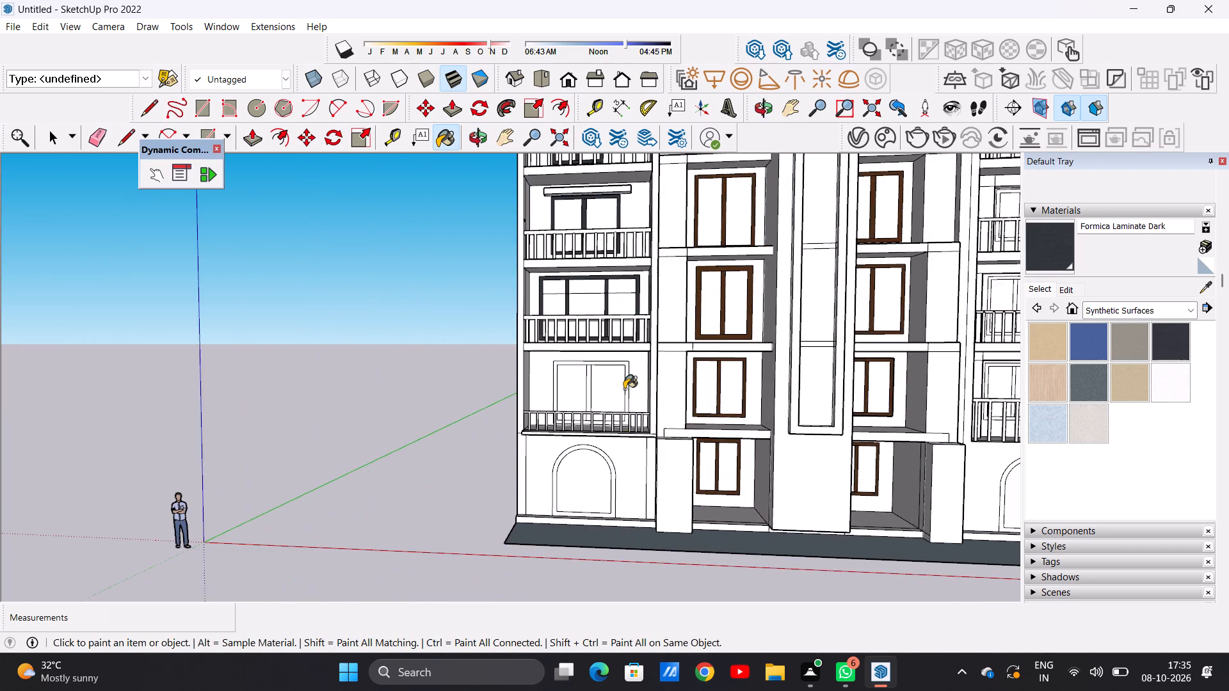
pyautogui.scroll(20, 624, 389)
pyautogui.click(635, 412)
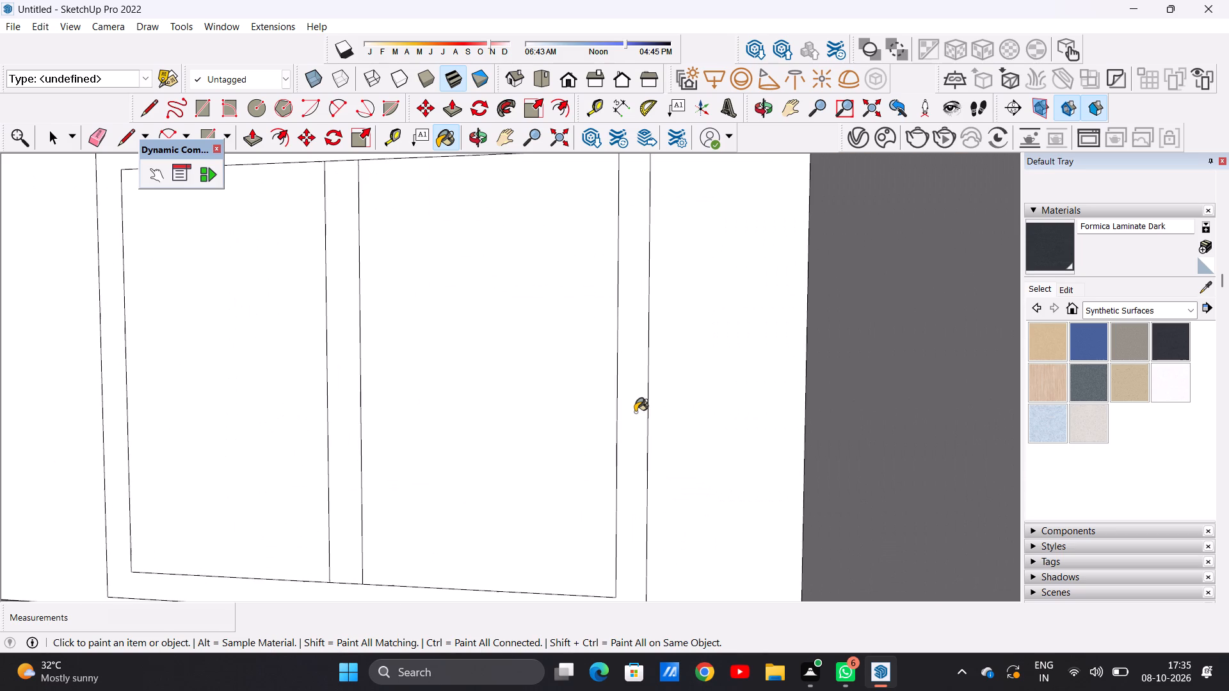
pyautogui.click(343, 461)
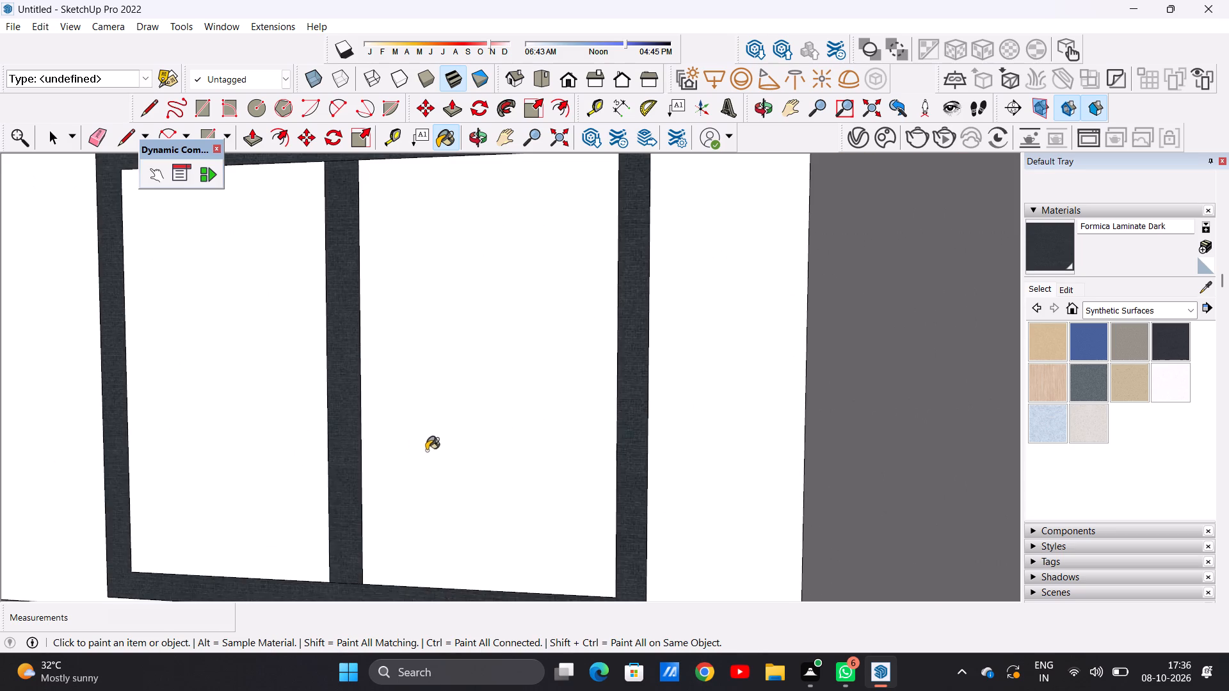
# Examine the painted window frames in the left balcony bay from close up and from the full front view.
pyautogui.scroll(-20, 431, 450)
pyautogui.scroll(-7, 431, 450)
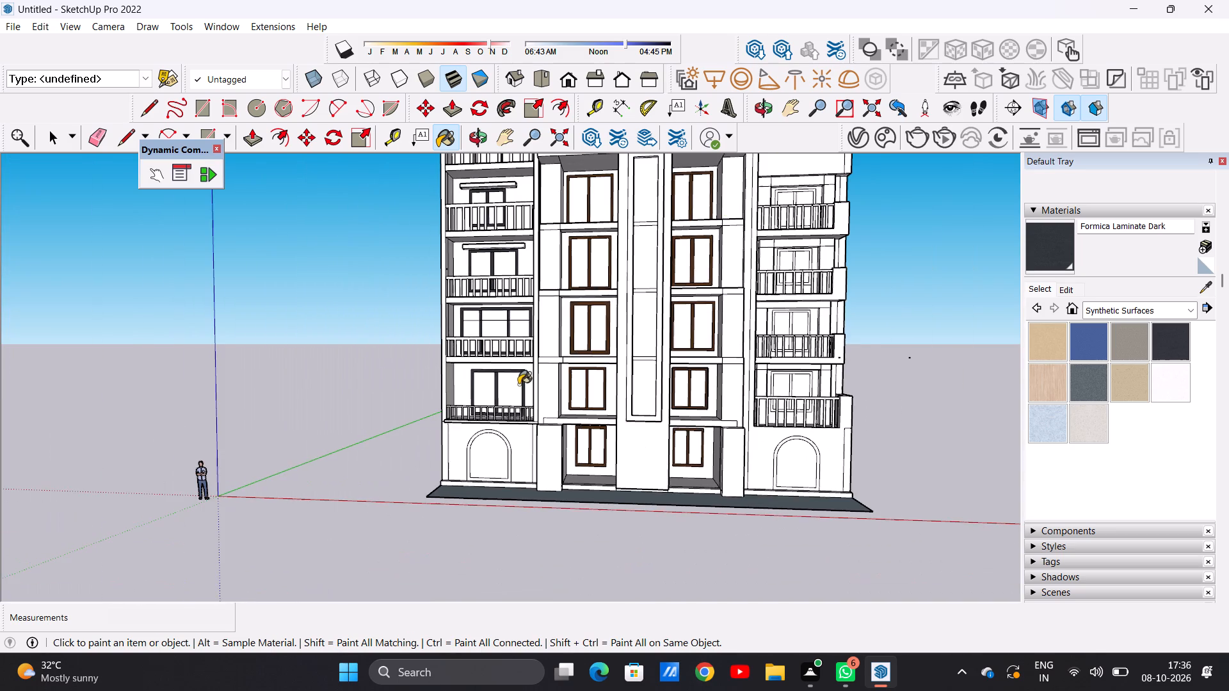
pyautogui.moveTo(473, 436); pyautogui.dragTo(499, 446, button='middle')
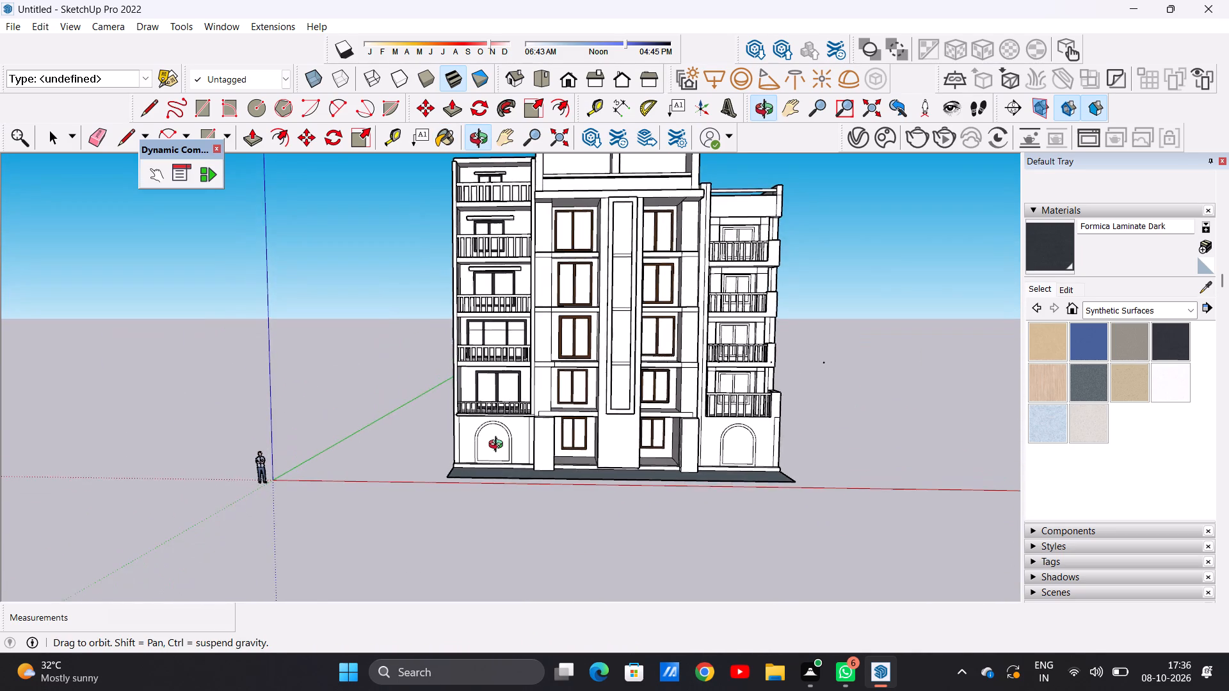
pyautogui.moveTo(499, 446); pyautogui.dragTo(513, 424, button='middle')
pyautogui.scroll(5, 506, 389)
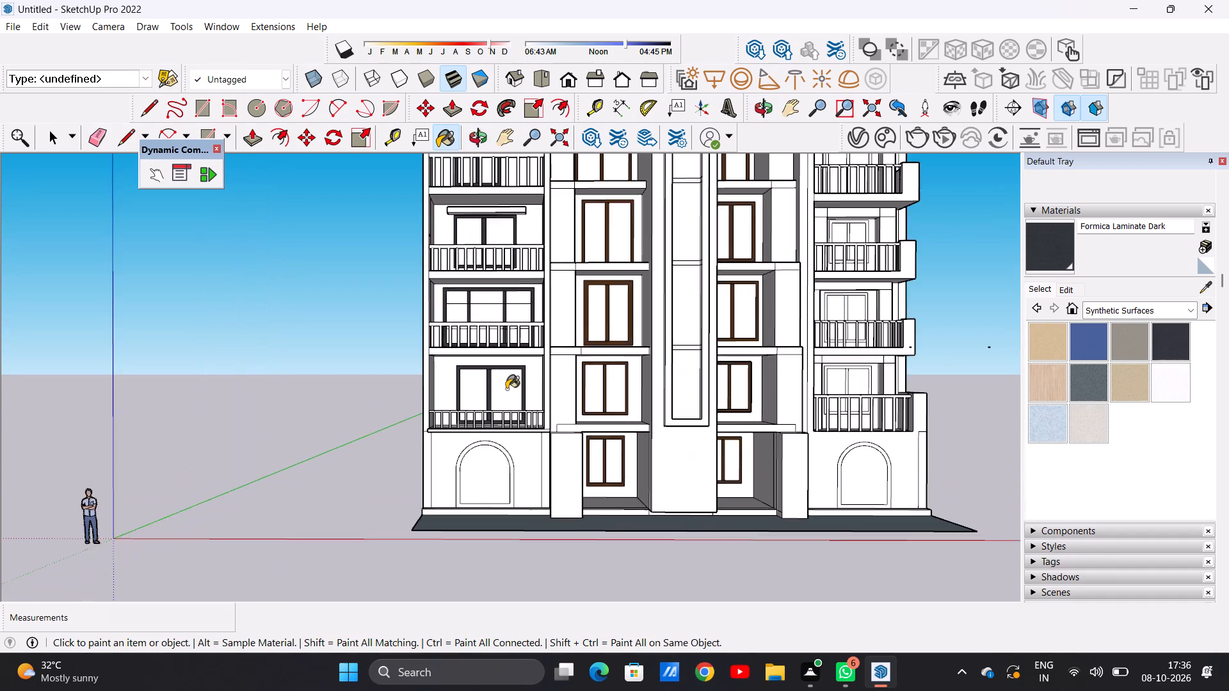
pyautogui.scroll(12, 515, 391)
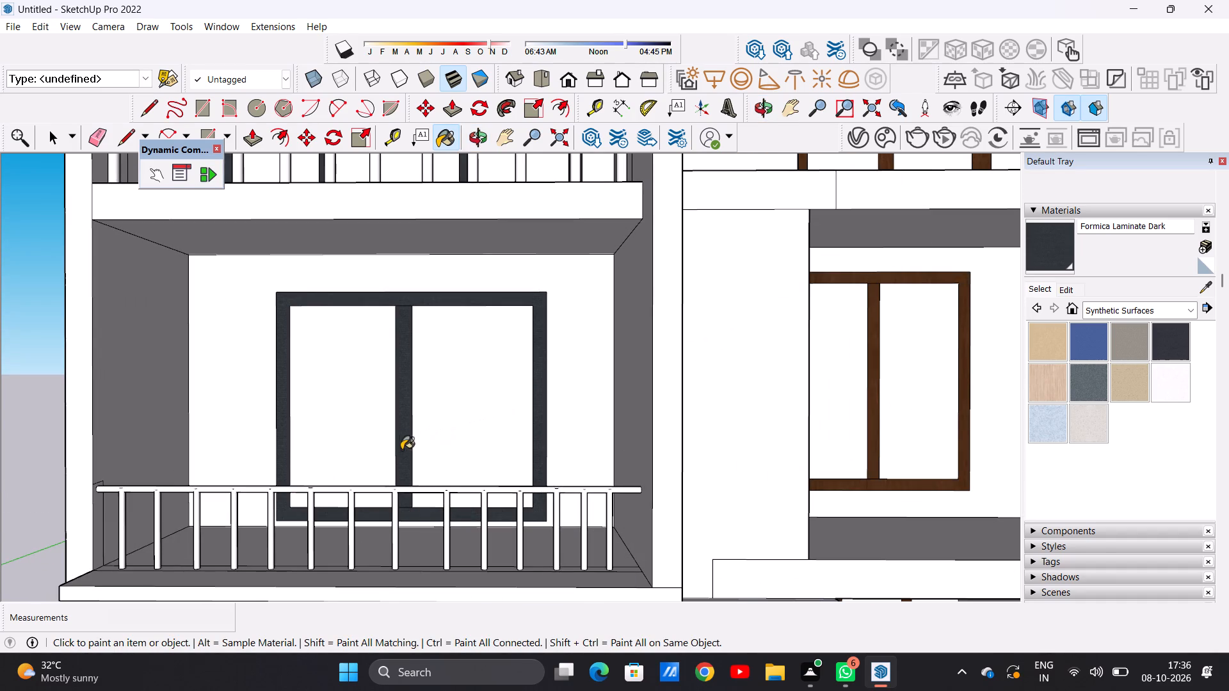
pyautogui.scroll(-17, 396, 450)
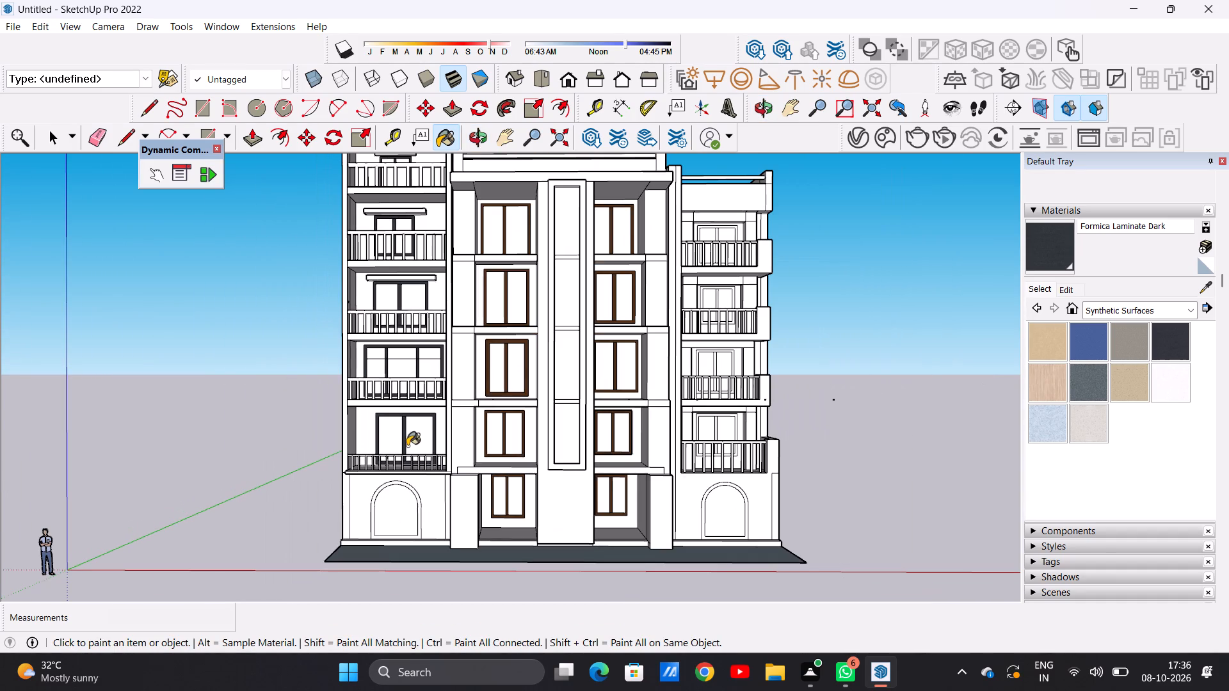
pyautogui.press('space')
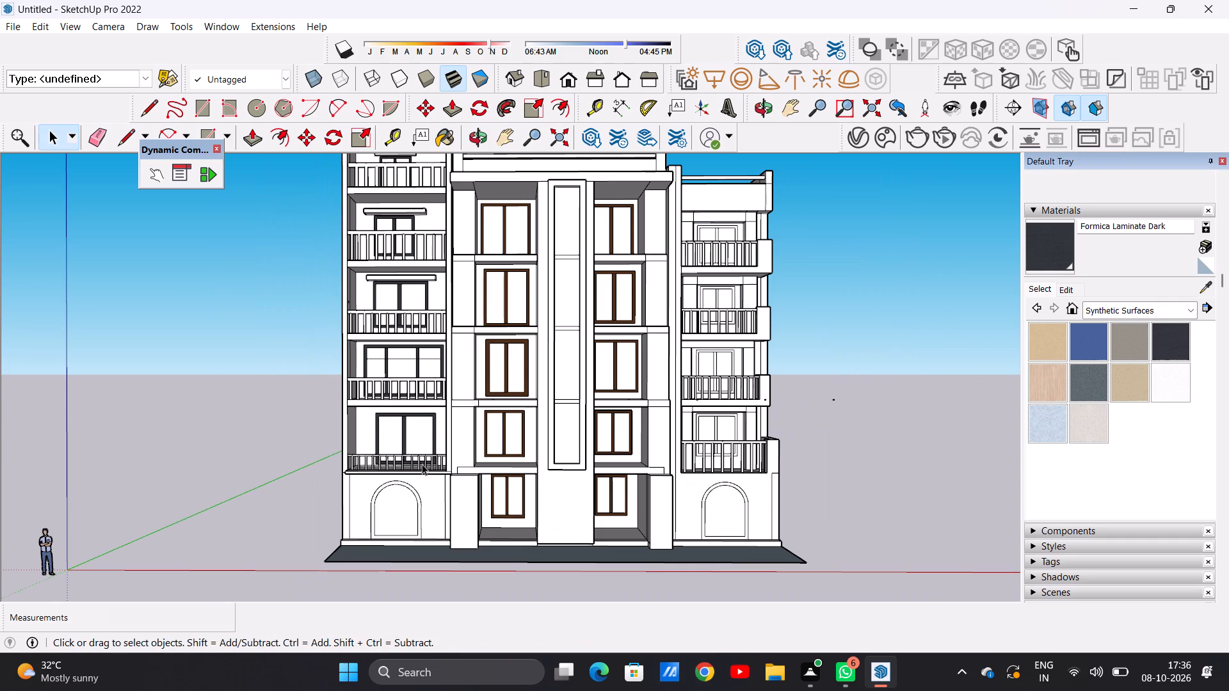
# Paint the mullion and frame of the top window in the right balcony bay with Formica Graystone.
pyautogui.scroll(-7, 424, 464)
pyautogui.scroll(7, 607, 334)
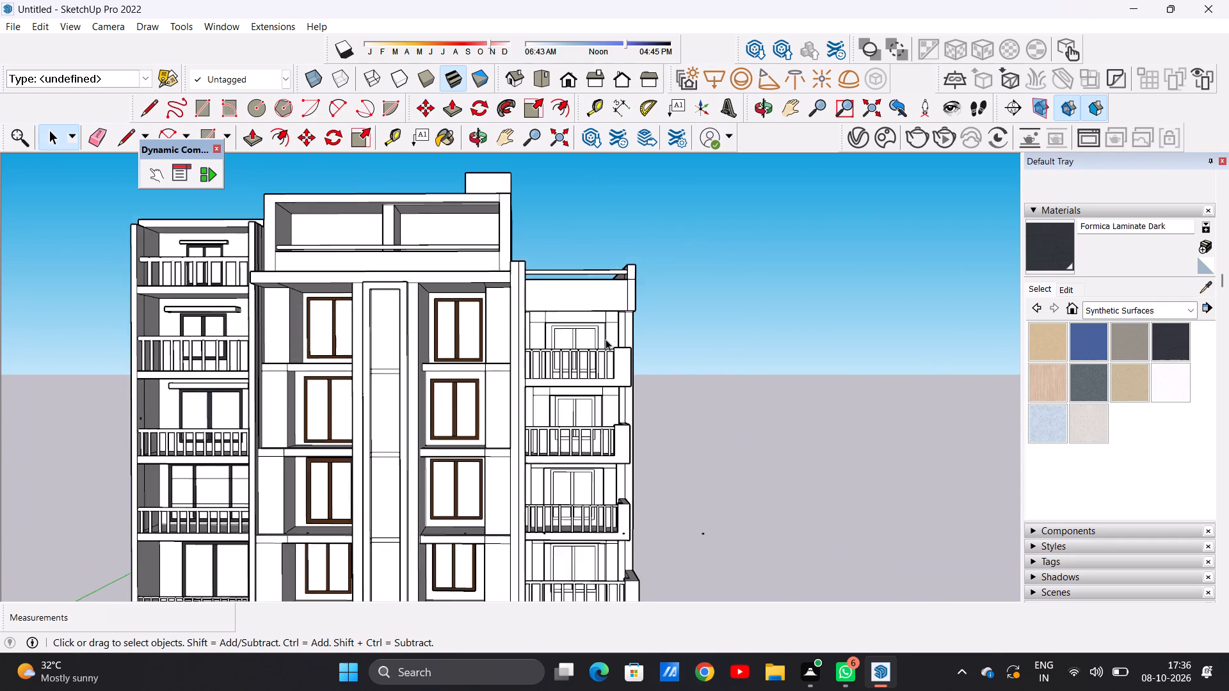
pyautogui.scroll(5, 606, 340)
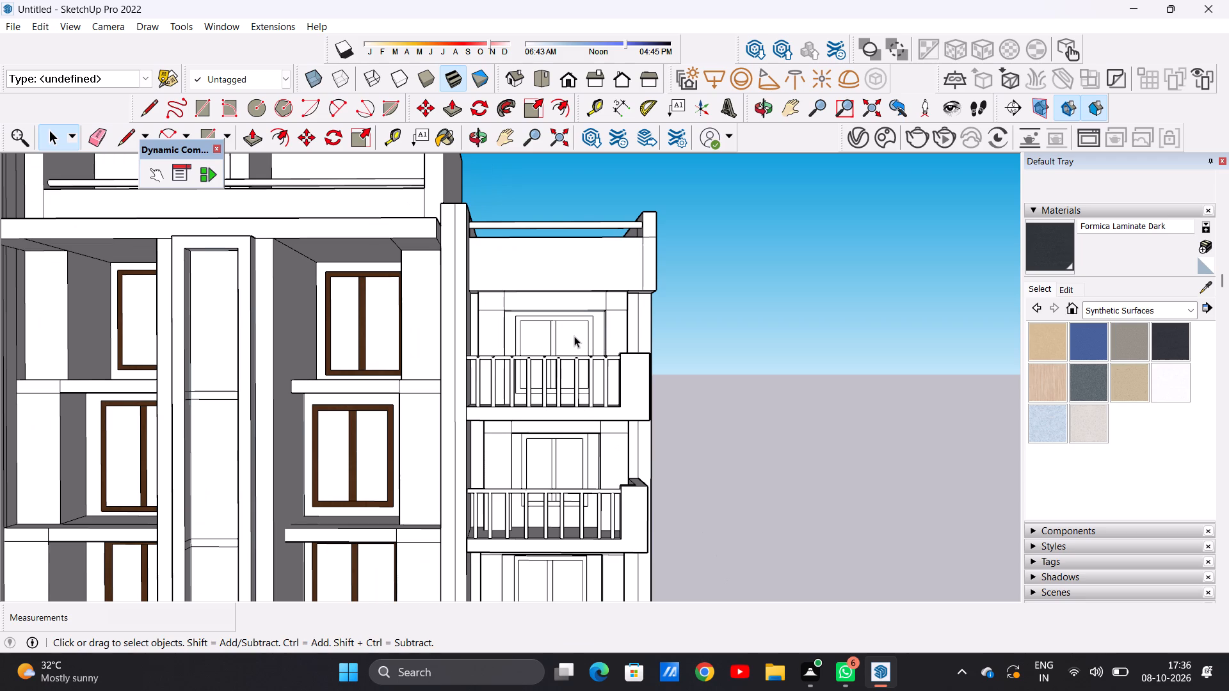
pyautogui.scroll(-2, 574, 336)
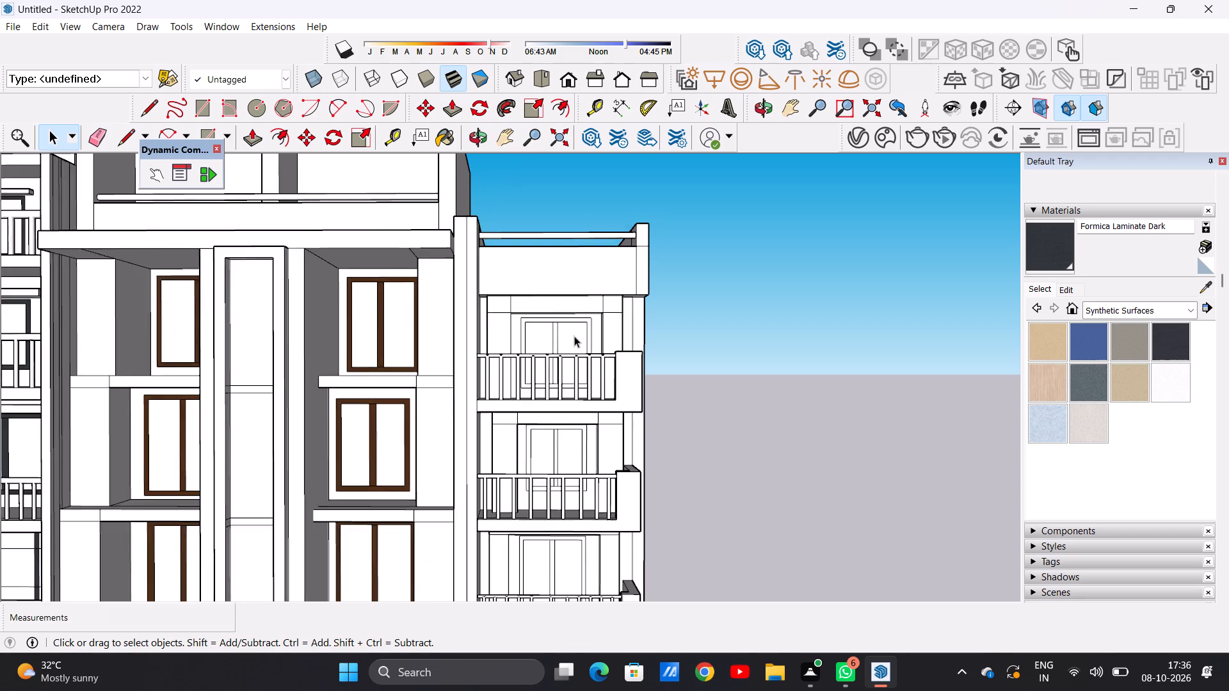
pyautogui.scroll(-3, 574, 336)
pyautogui.scroll(9, 587, 321)
pyautogui.scroll(-1, 591, 335)
pyautogui.scroll(3, 591, 335)
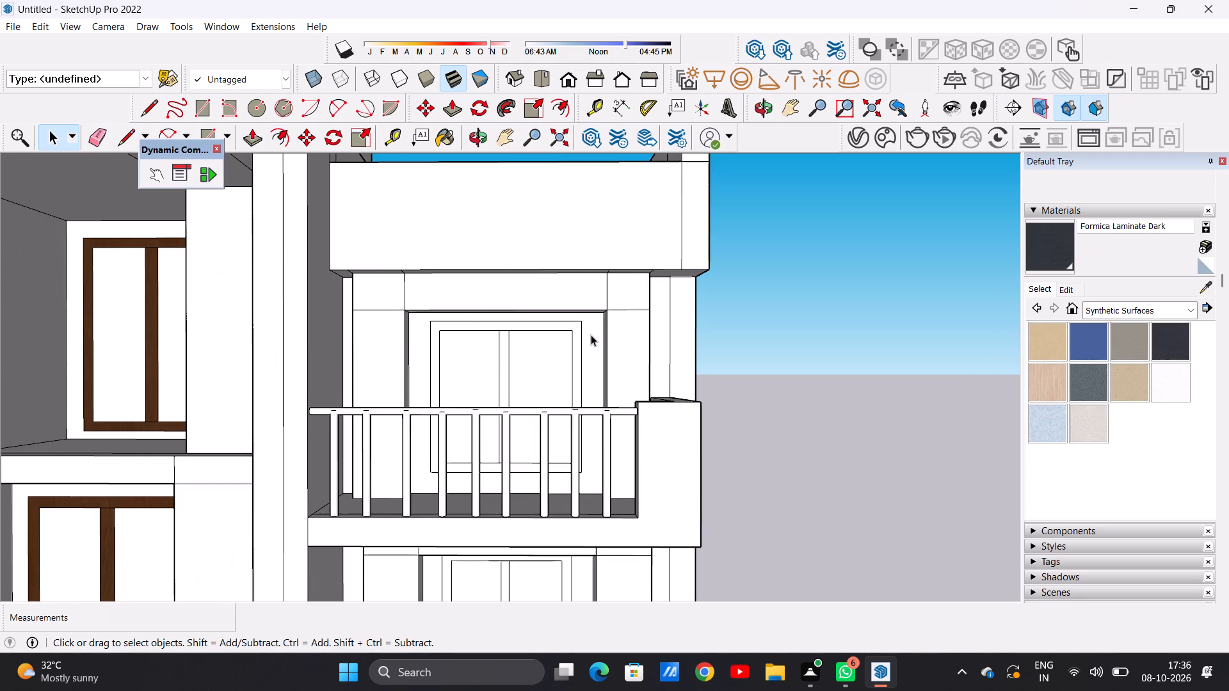
pyautogui.scroll(5, 600, 335)
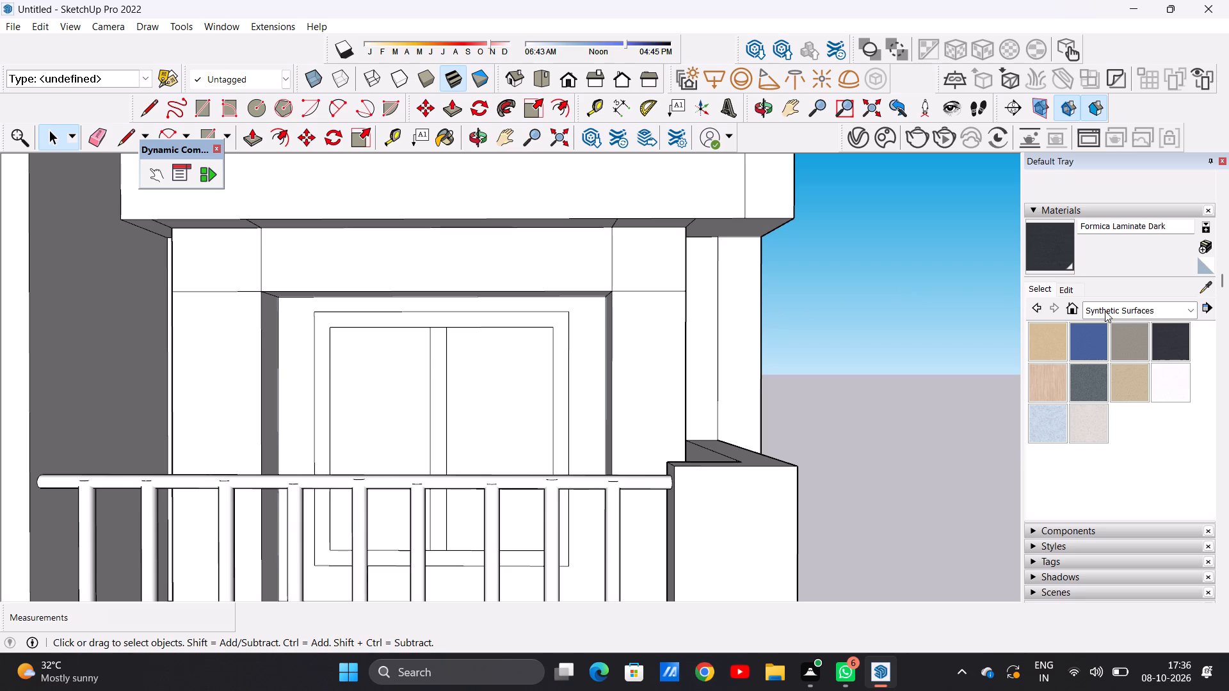
pyautogui.click(1129, 344)
pyautogui.scroll(5, 472, 351)
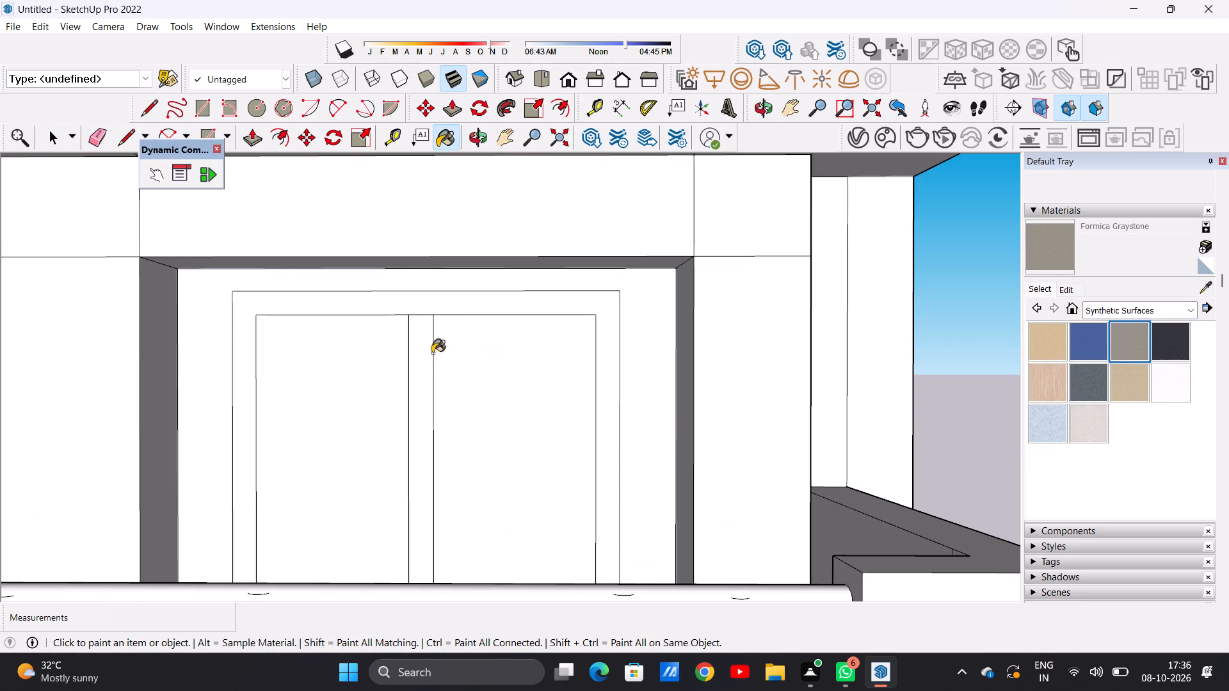
pyautogui.click(414, 370)
pyautogui.click(468, 299)
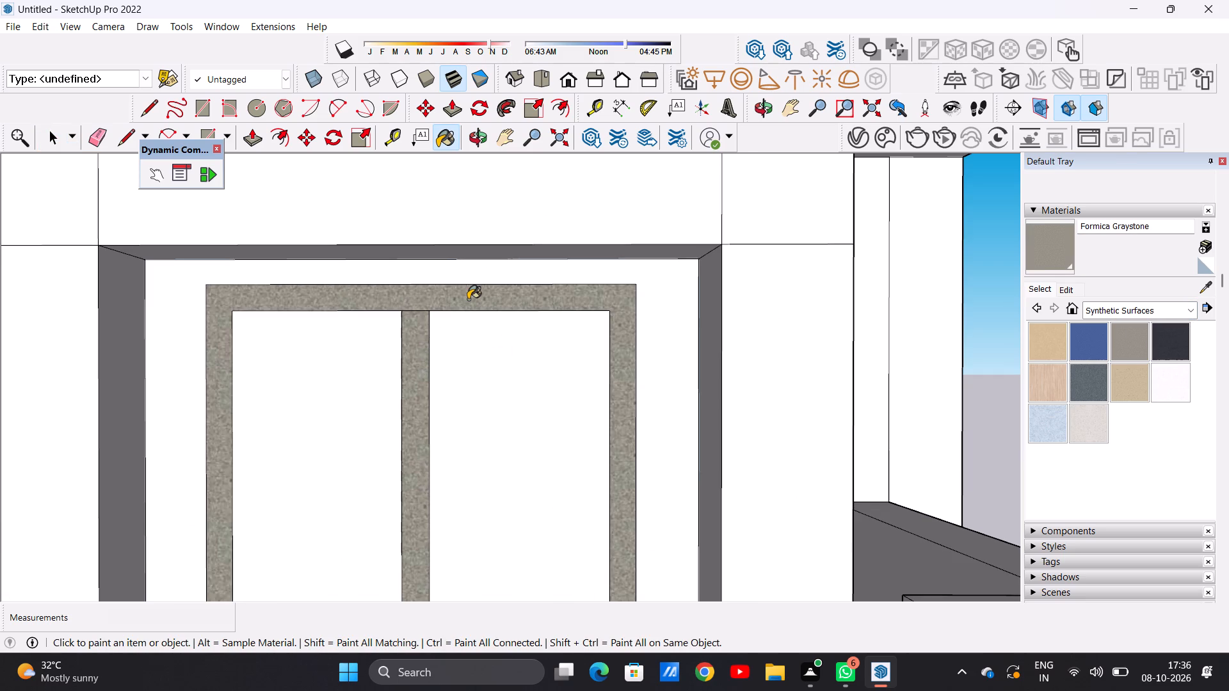
# Paint the frame and mullion of the second window from the top in the right balcony bay with Formica Graystone.
pyautogui.scroll(-13, 468, 299)
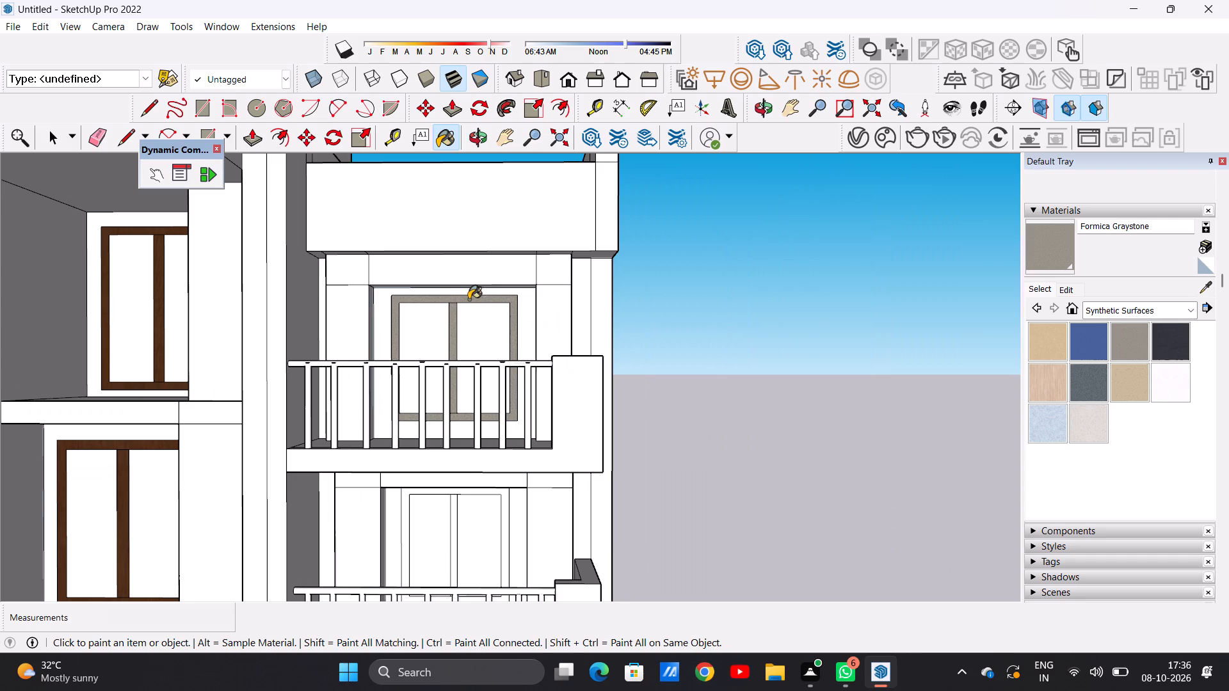
pyautogui.scroll(-5, 477, 302)
pyautogui.scroll(1, 512, 526)
pyautogui.scroll(-1, 511, 526)
pyautogui.scroll(1, 509, 526)
pyautogui.scroll(-1, 509, 526)
pyautogui.scroll(13, 508, 526)
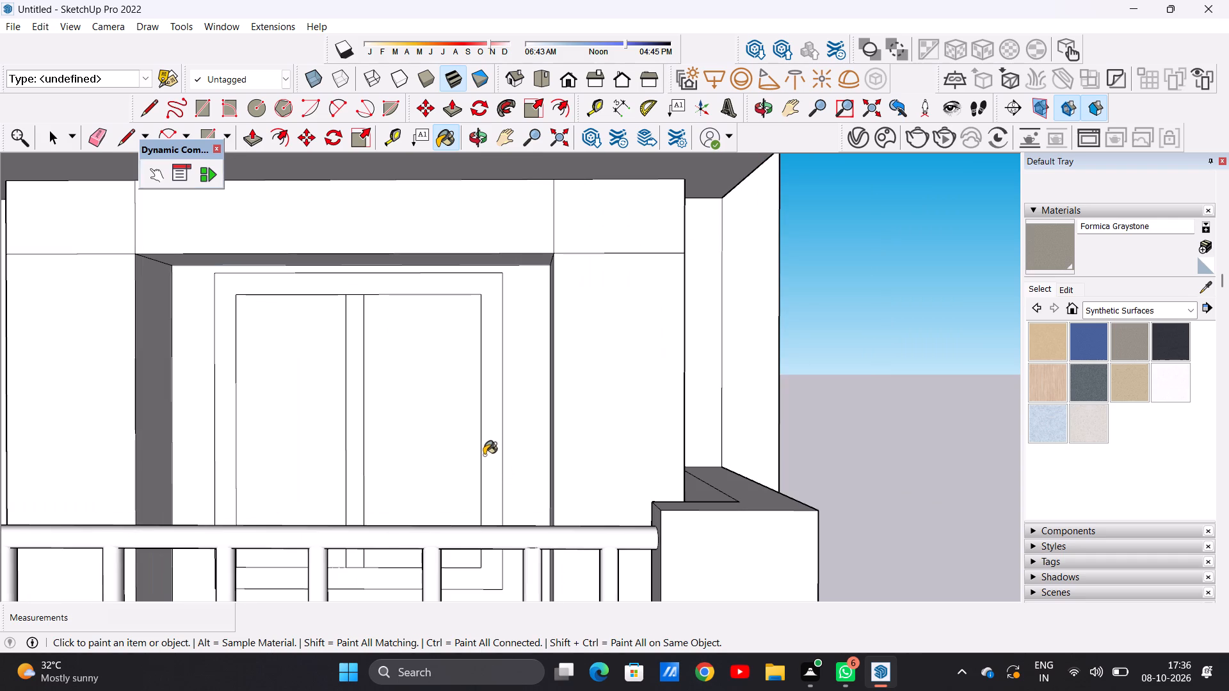
pyautogui.click(490, 452)
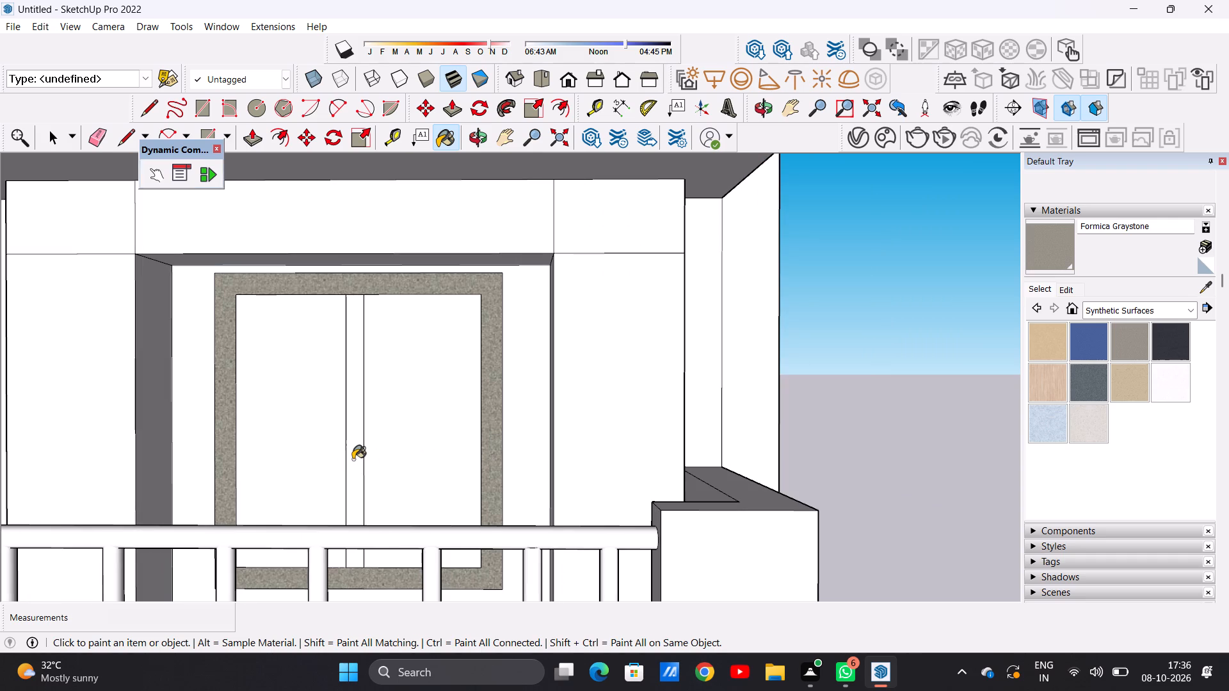
pyautogui.click(354, 456)
# Paint the frame and mullion of the third window from the top in the right balcony bay with Formica Graystone.
pyautogui.scroll(-9, 441, 440)
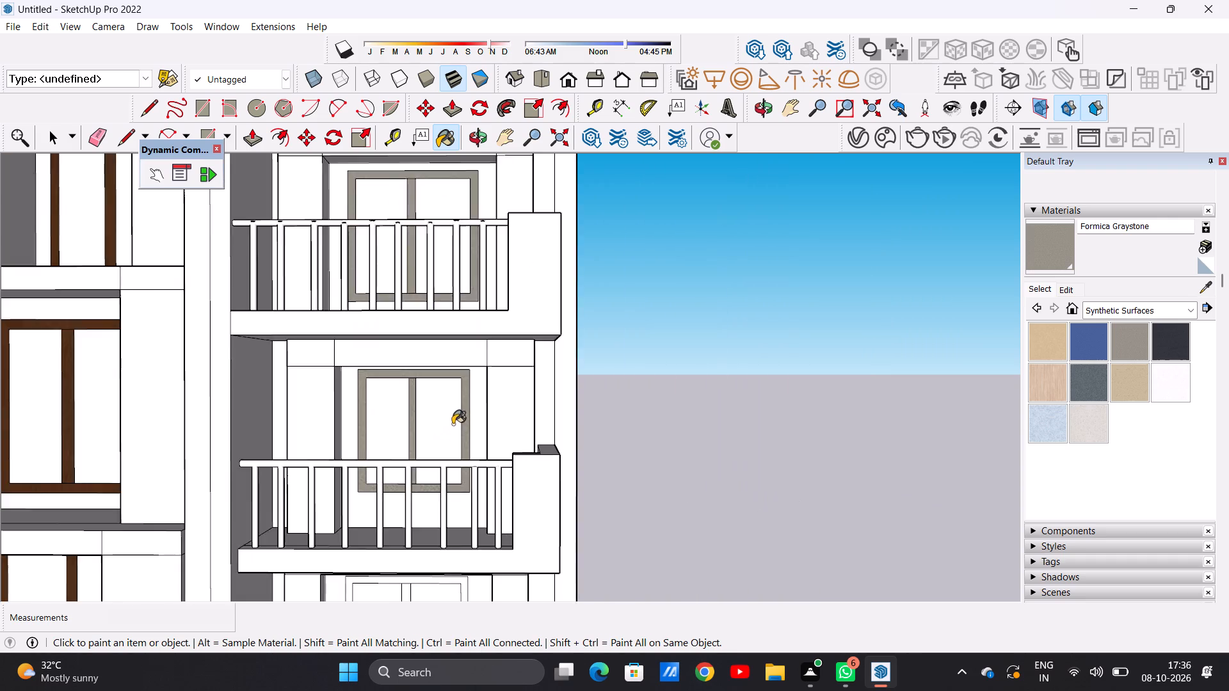
pyautogui.scroll(-16, 453, 424)
pyautogui.scroll(9, 456, 461)
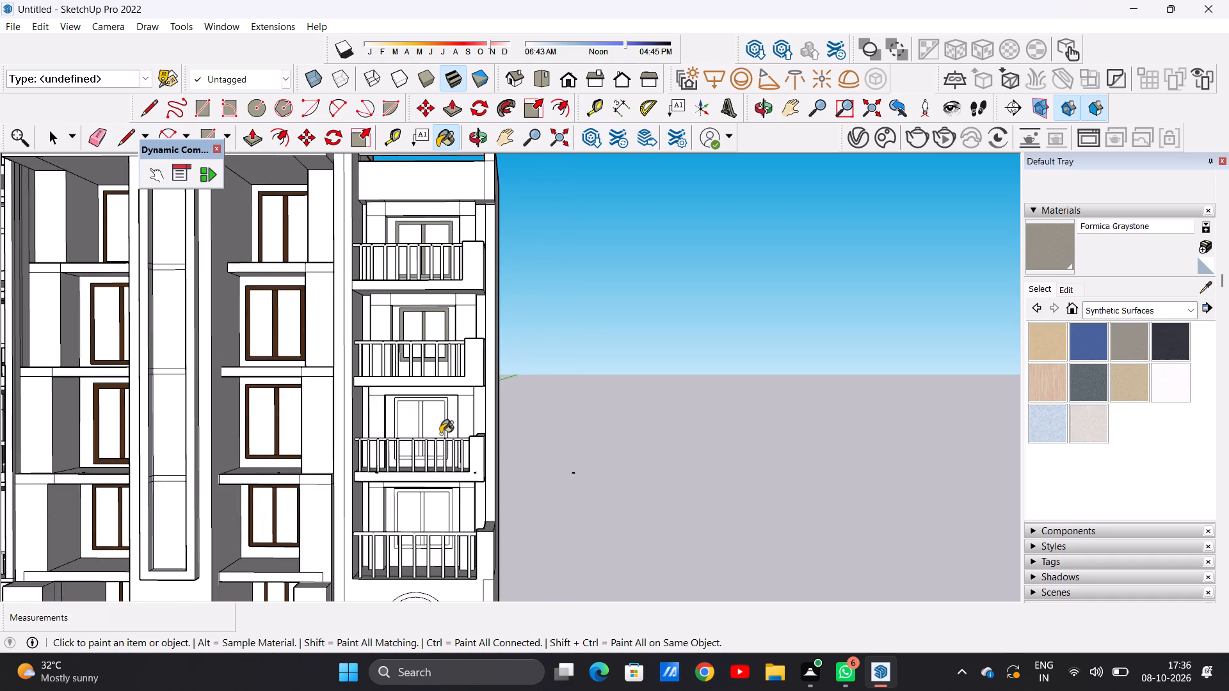
pyautogui.scroll(17, 440, 434)
pyautogui.click(474, 380)
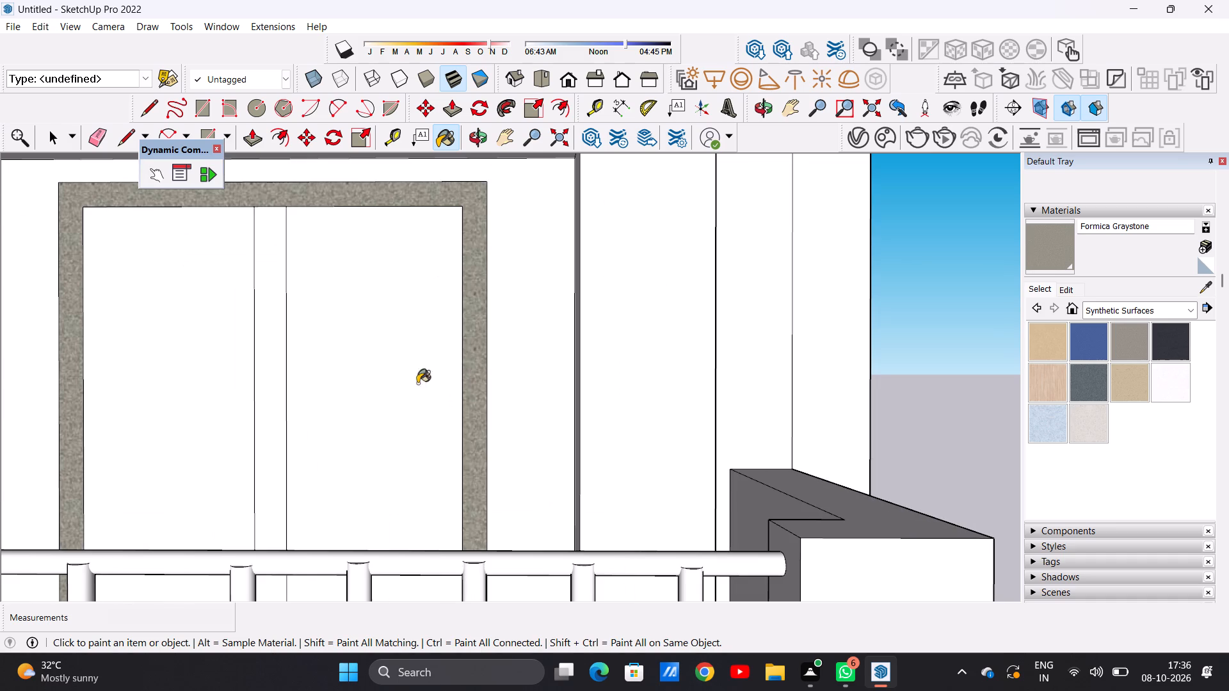
pyautogui.click(274, 443)
# Paint the frame and mullion of the fourth window from the top in the right balcony bay with Formica Graystone.
pyautogui.scroll(-7, 383, 431)
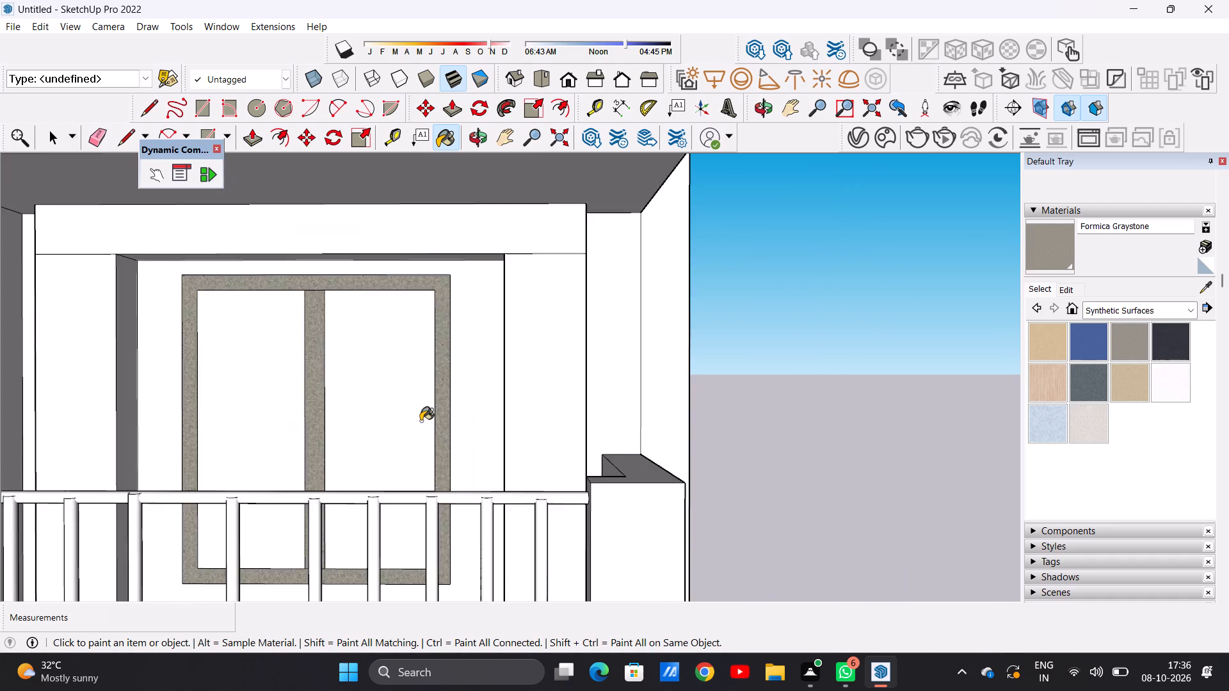
pyautogui.scroll(-20, 421, 421)
pyautogui.scroll(8, 437, 500)
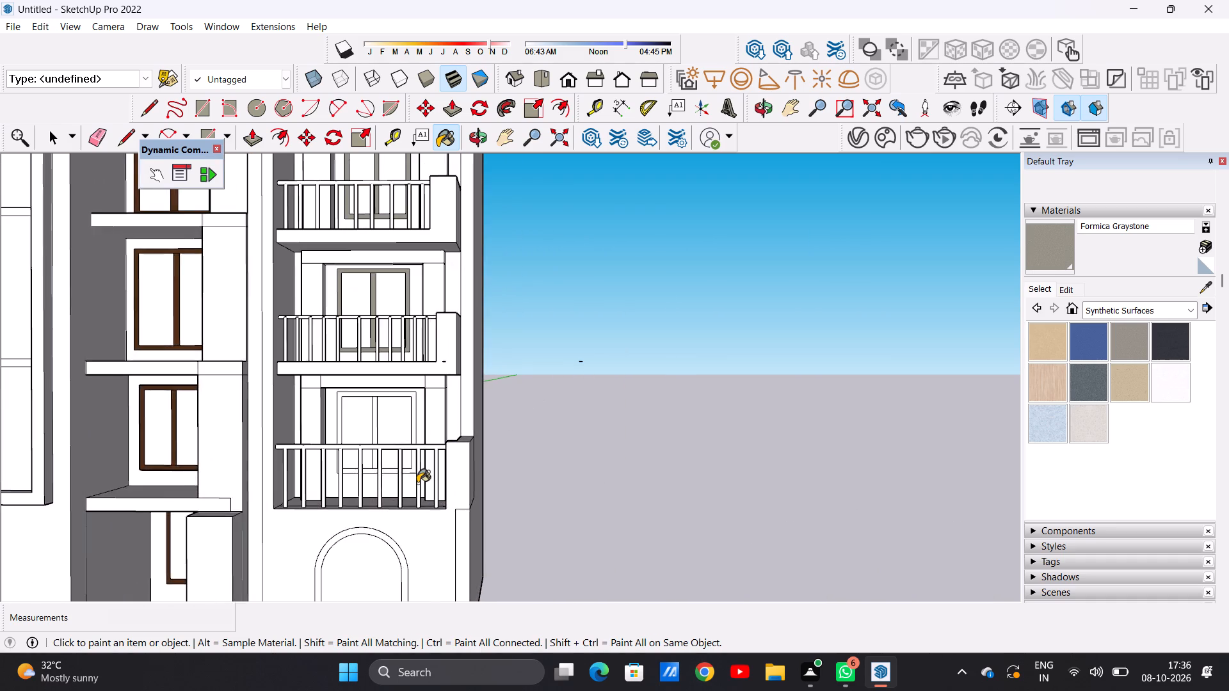
pyautogui.scroll(7, 417, 482)
pyautogui.scroll(4, 401, 411)
pyautogui.click(414, 367)
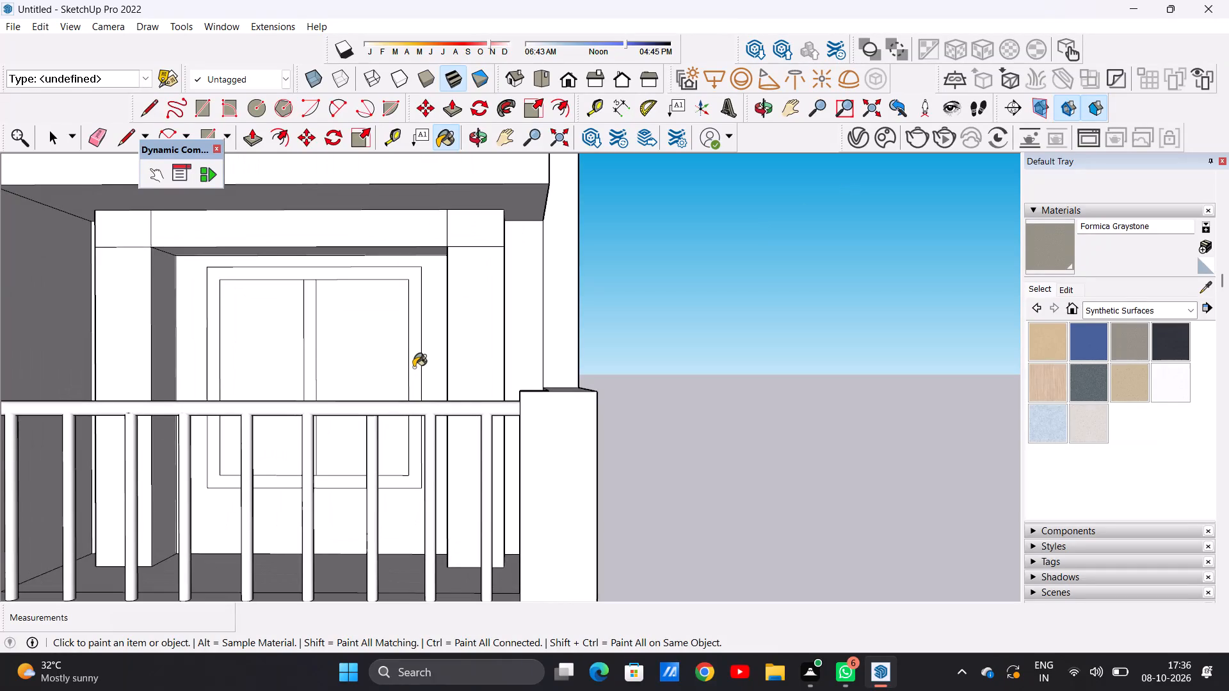
pyautogui.scroll(6, 407, 366)
pyautogui.click(225, 393)
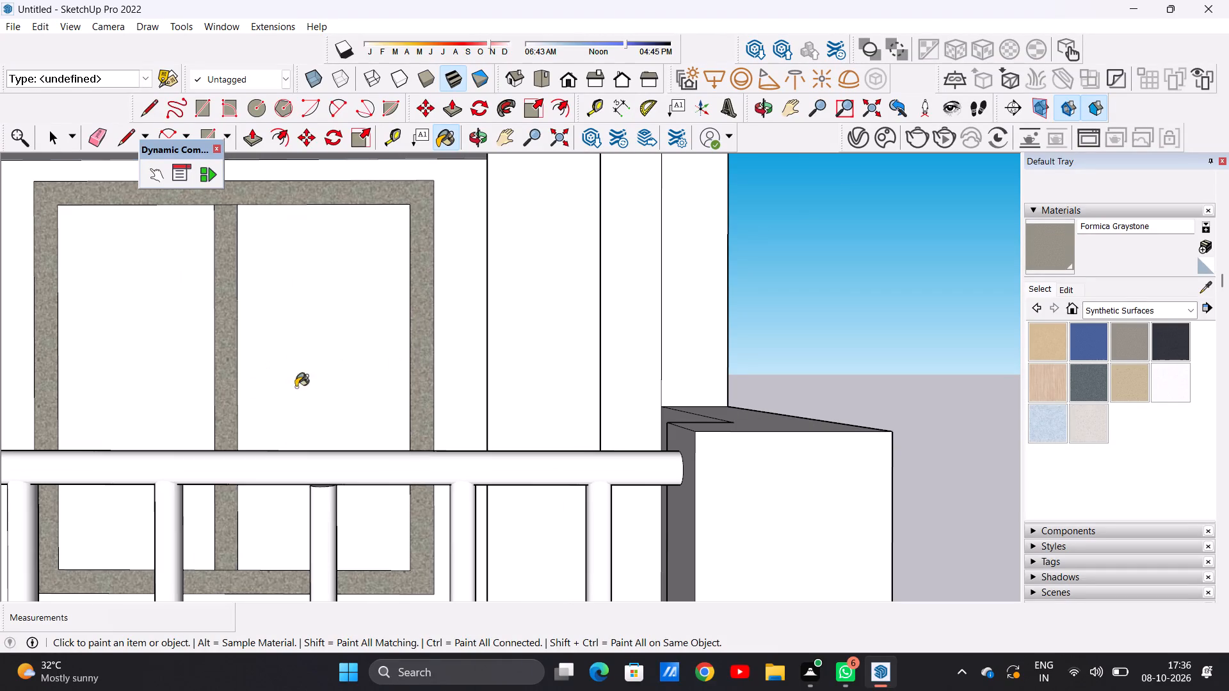
# Examine the right balcony bay's painted windows, the whole front facade, and the arched opening below the bay.
pyautogui.scroll(-2, 406, 386)
pyautogui.scroll(1, 408, 386)
pyautogui.scroll(-20, 408, 386)
pyautogui.scroll(-7, 408, 386)
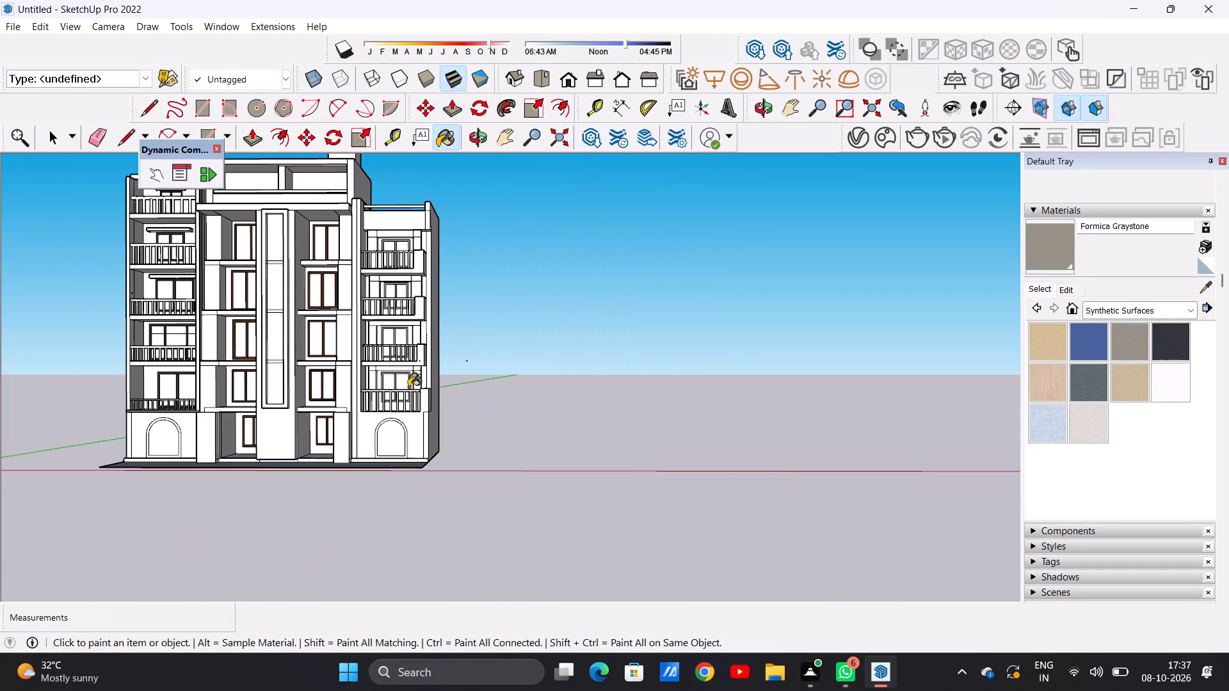
pyautogui.scroll(-3, 408, 387)
pyautogui.scroll(10, 371, 293)
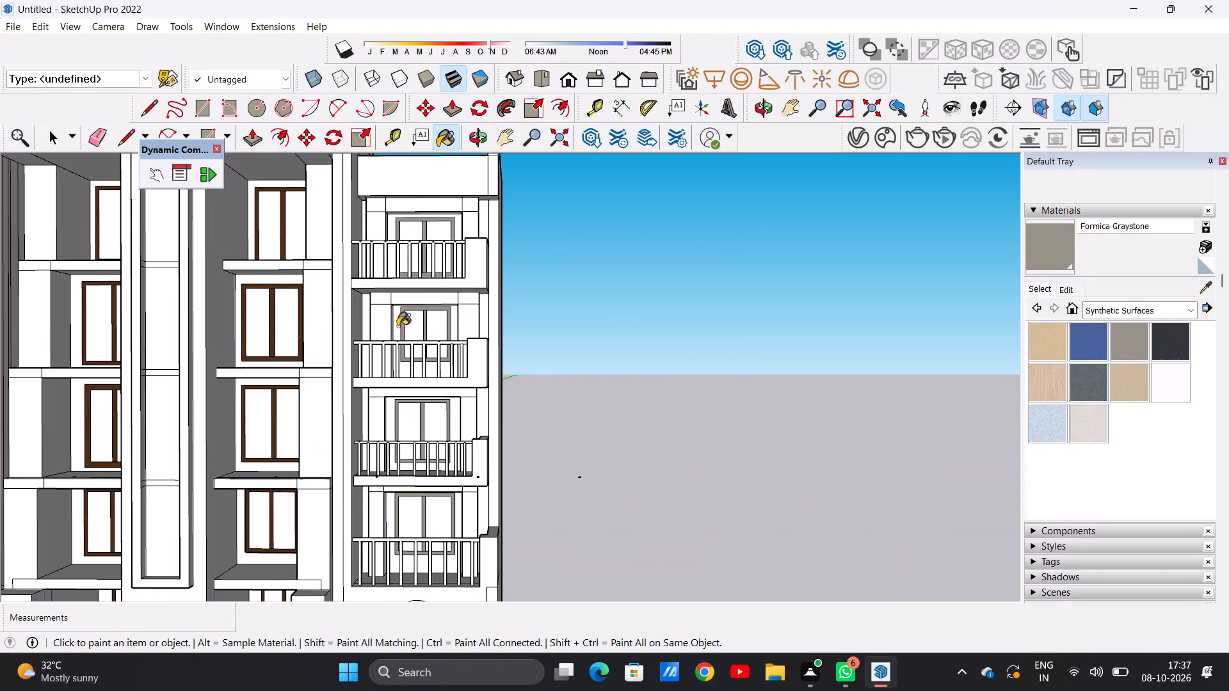
pyautogui.scroll(-4, 444, 352)
pyautogui.moveTo(341, 367); pyautogui.dragTo(575, 370, button='middle')
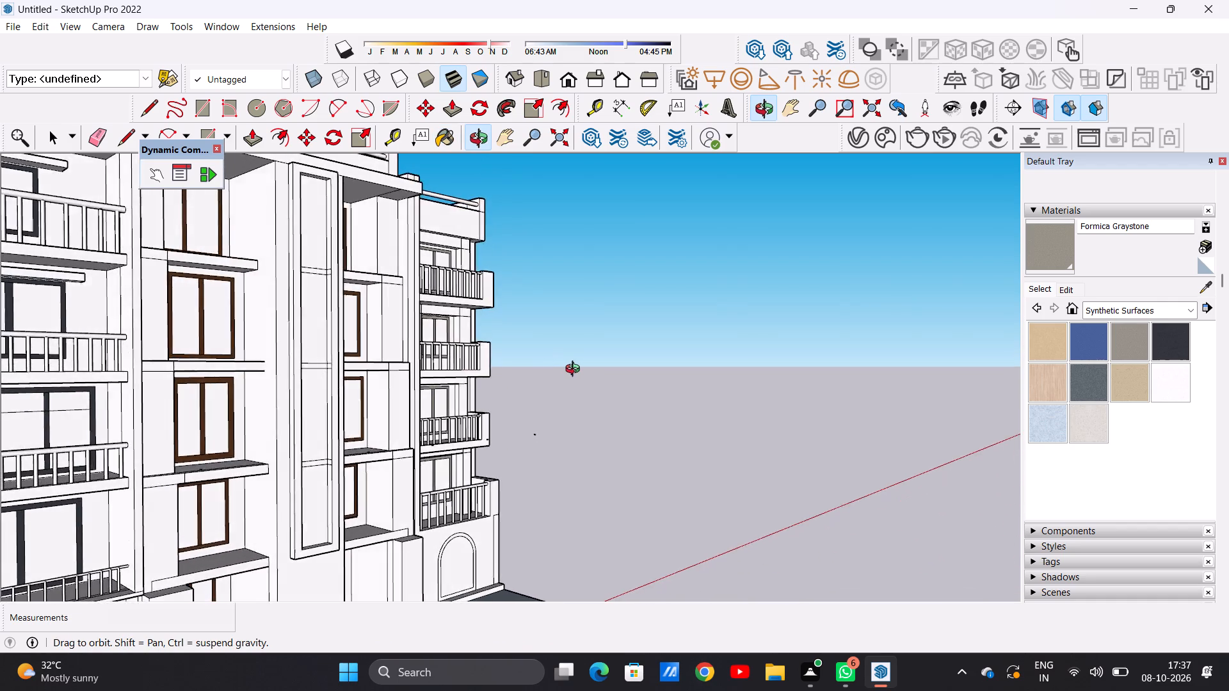
pyautogui.moveTo(575, 370); pyautogui.dragTo(365, 374, button='middle')
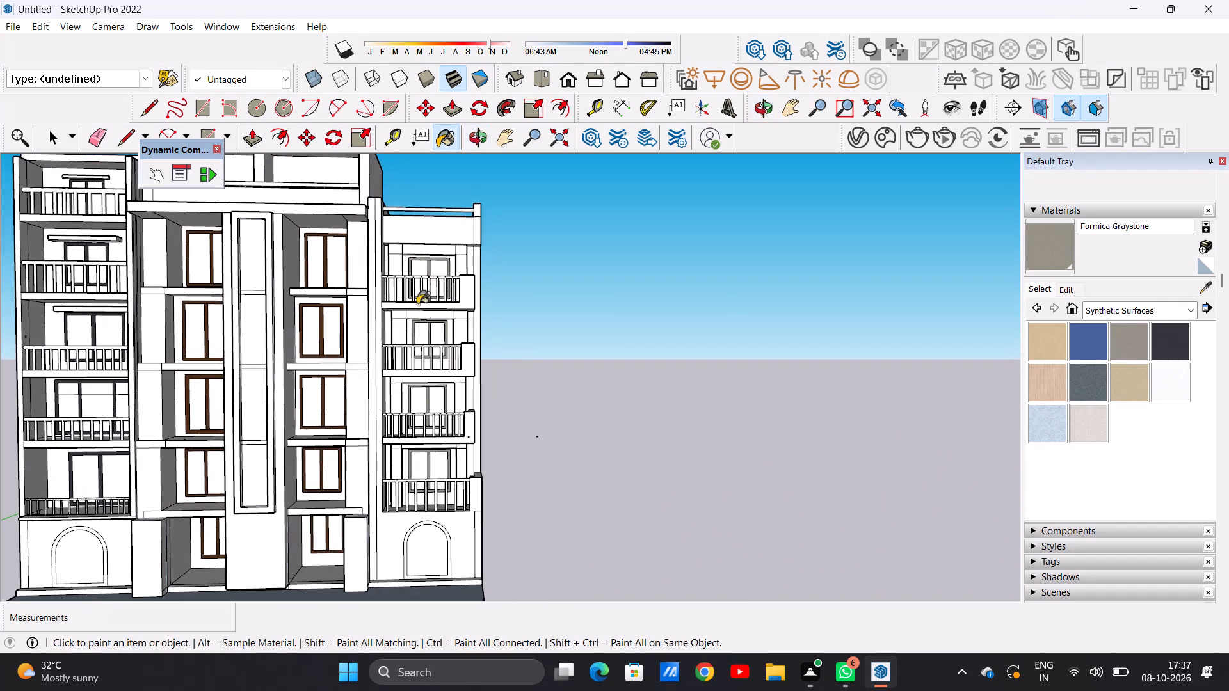
pyautogui.scroll(15, 430, 273)
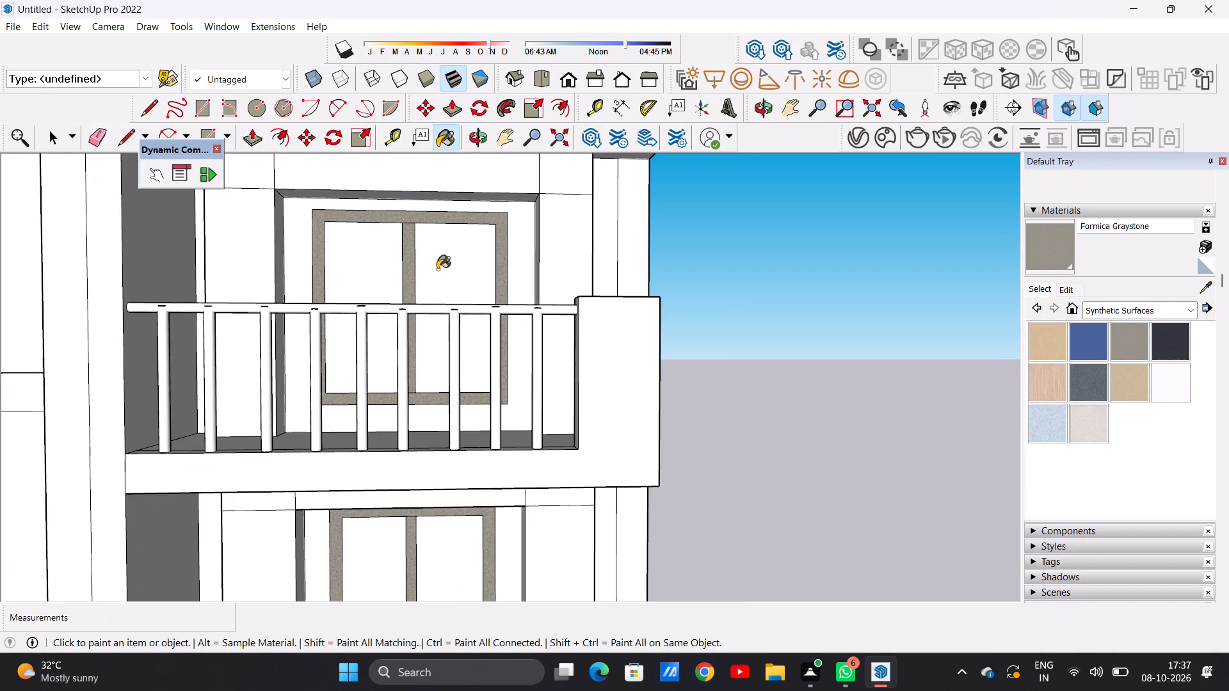
pyautogui.scroll(-8, 531, 360)
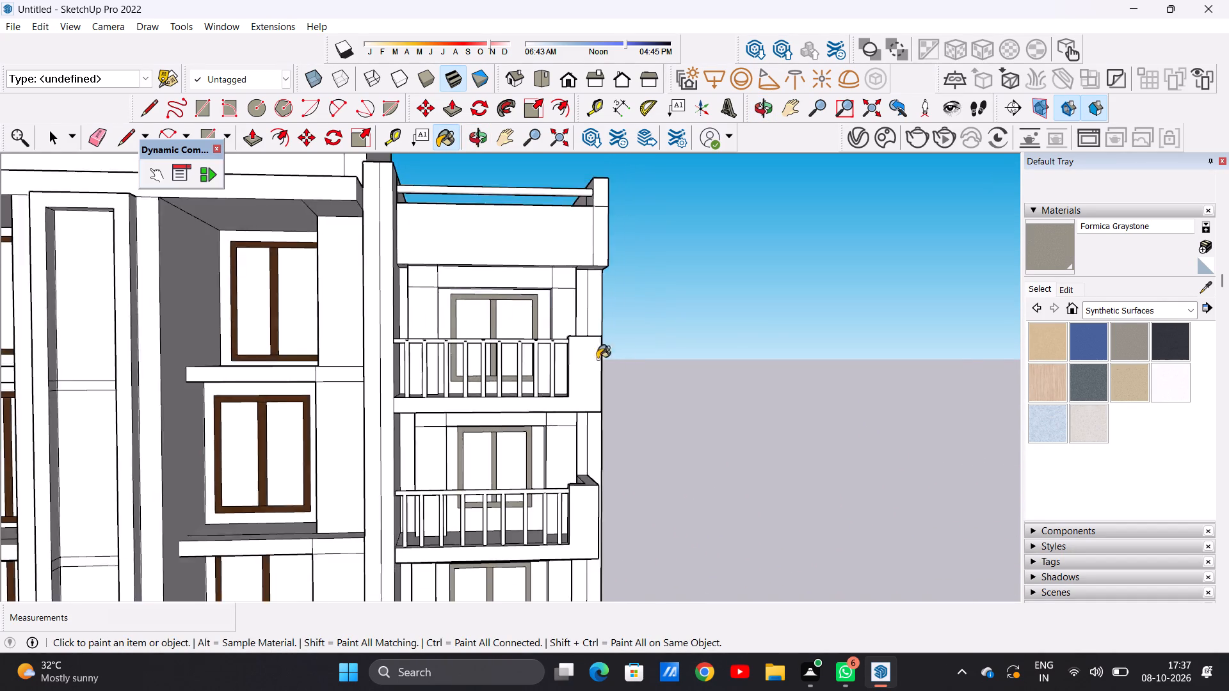
pyautogui.scroll(-11, 597, 359)
pyautogui.scroll(-5, 606, 429)
pyautogui.scroll(5, 600, 470)
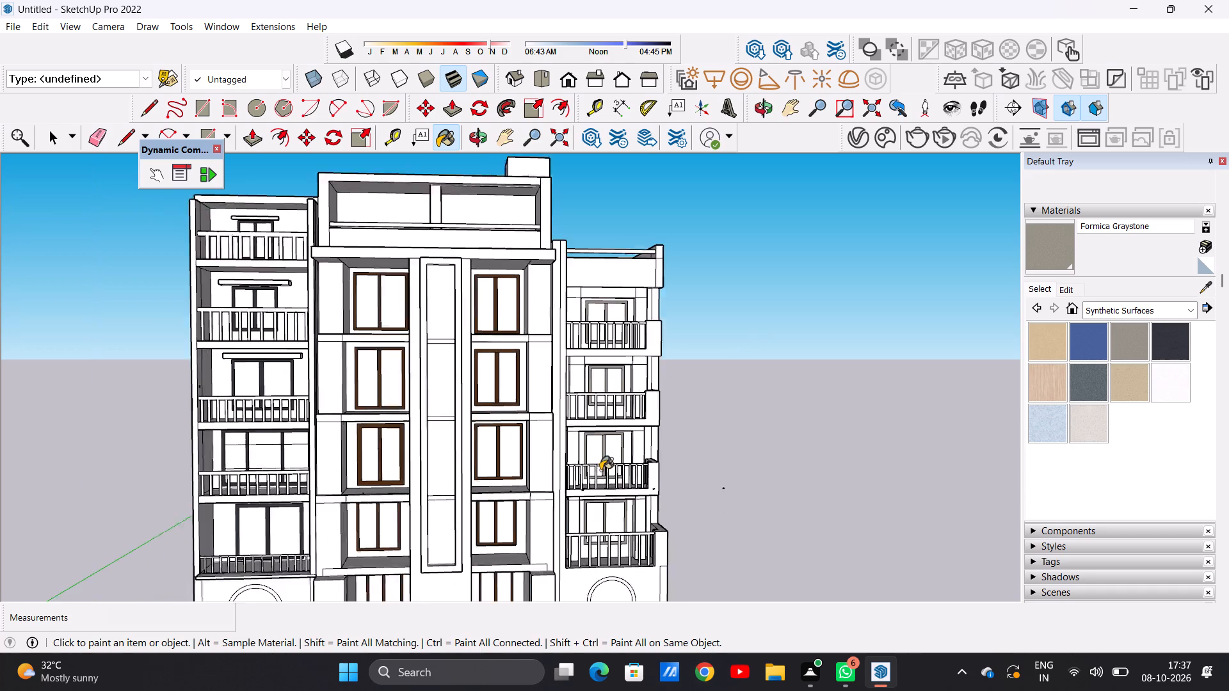
pyautogui.scroll(1, 600, 470)
pyautogui.scroll(-8, 584, 452)
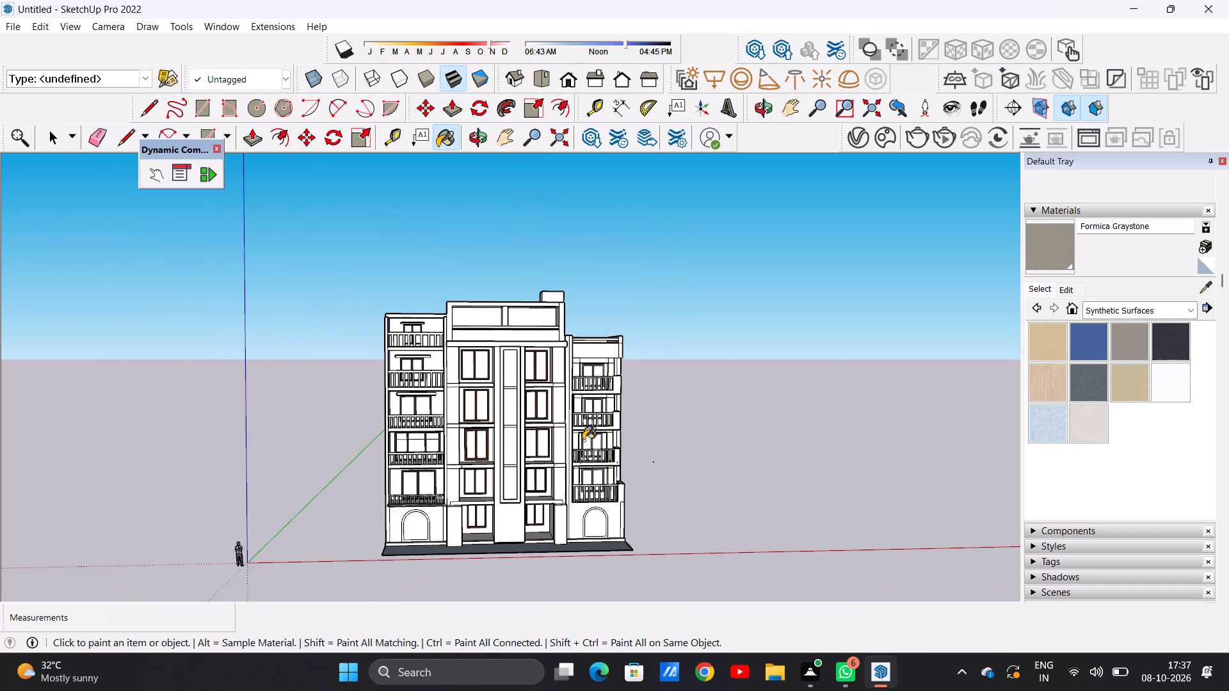
pyautogui.scroll(20, 614, 539)
pyautogui.scroll(1, 614, 539)
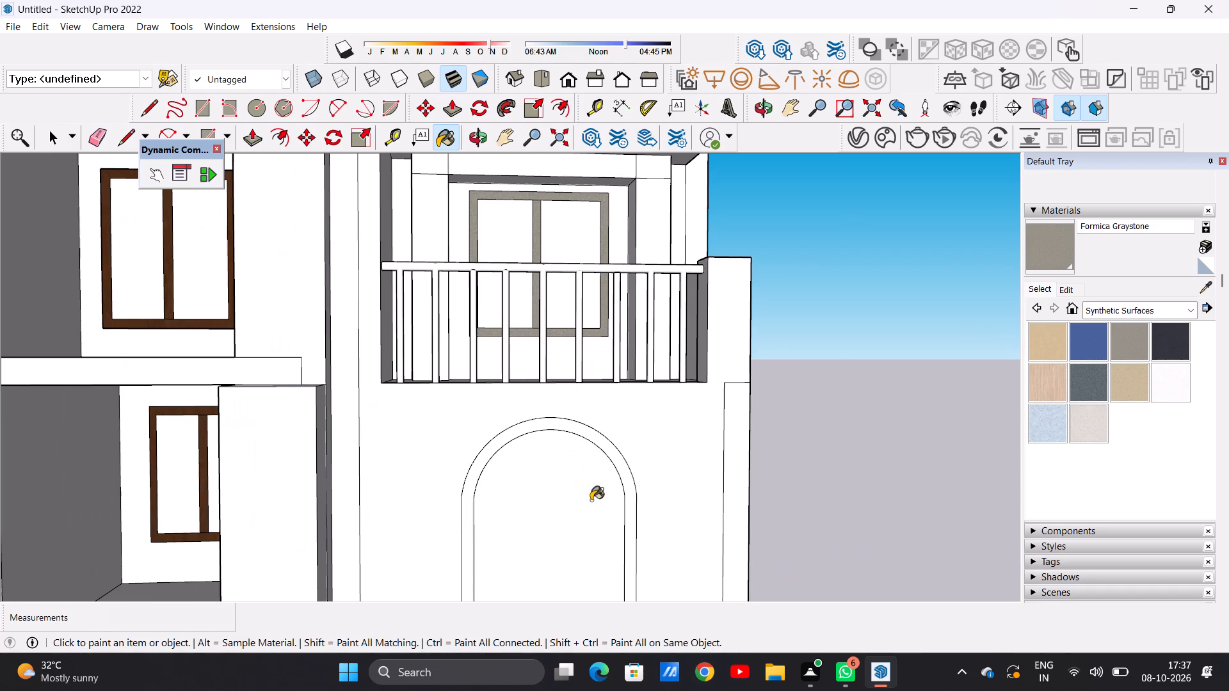
# Examine the front facade's painted window frames, focusing on the central block's two ground-floor recesses.
pyautogui.press('space')
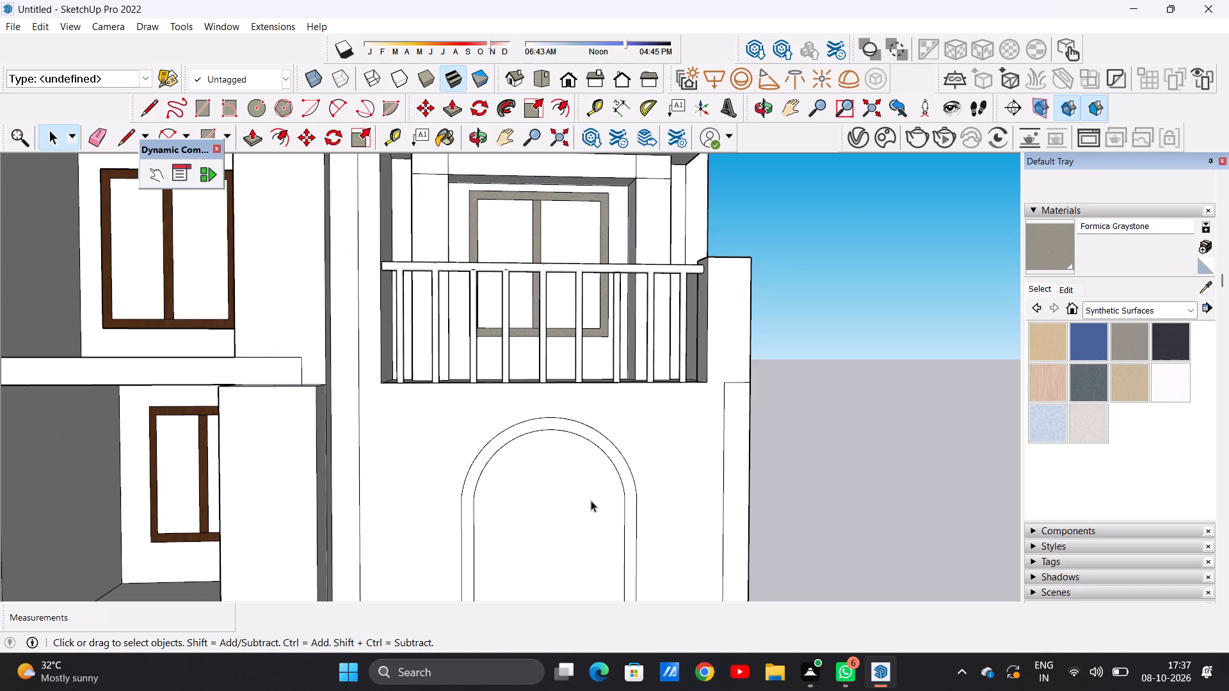
pyautogui.scroll(-11, 525, 475)
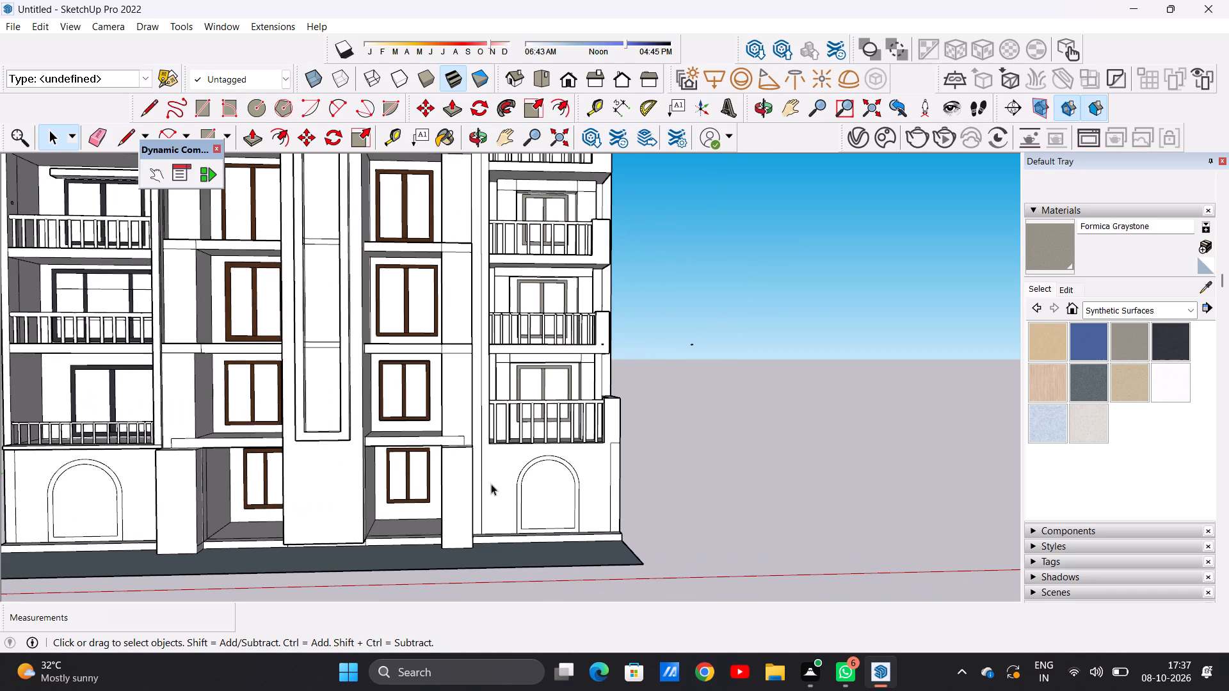
pyautogui.scroll(7, 249, 515)
pyautogui.moveTo(249, 515); pyautogui.dragTo(285, 505, button='middle')
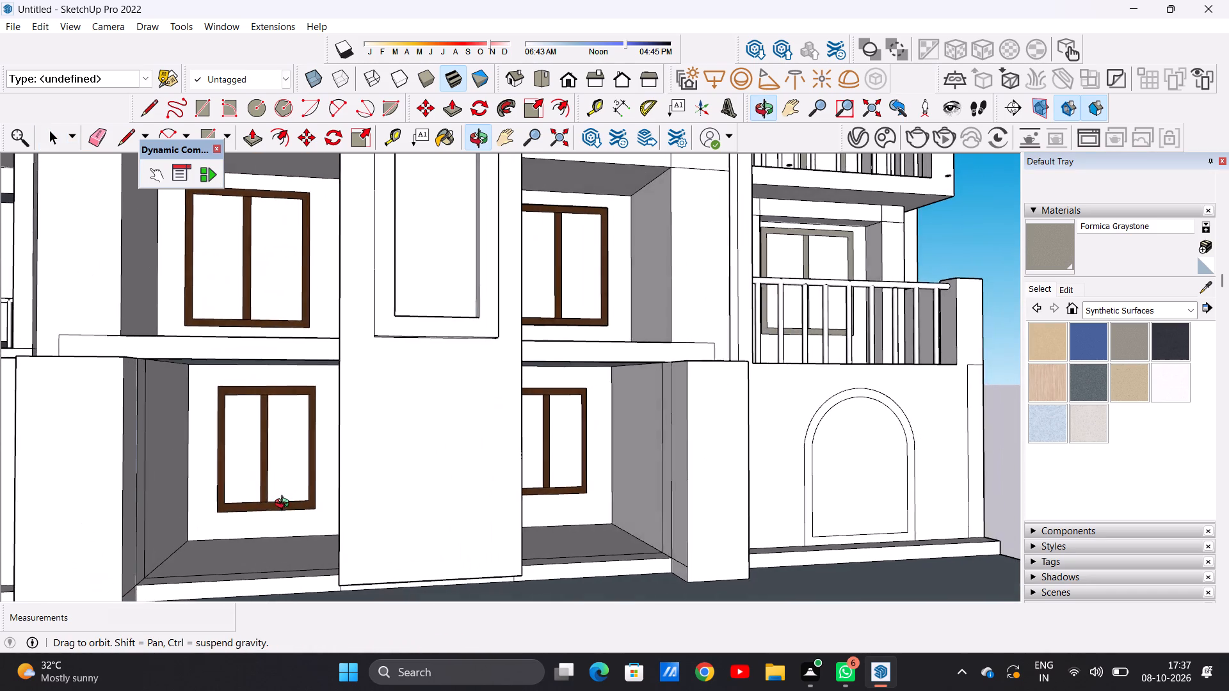
pyautogui.moveTo(285, 505); pyautogui.dragTo(268, 511, button='middle')
pyautogui.scroll(-3, 276, 513)
pyautogui.scroll(-6, 350, 507)
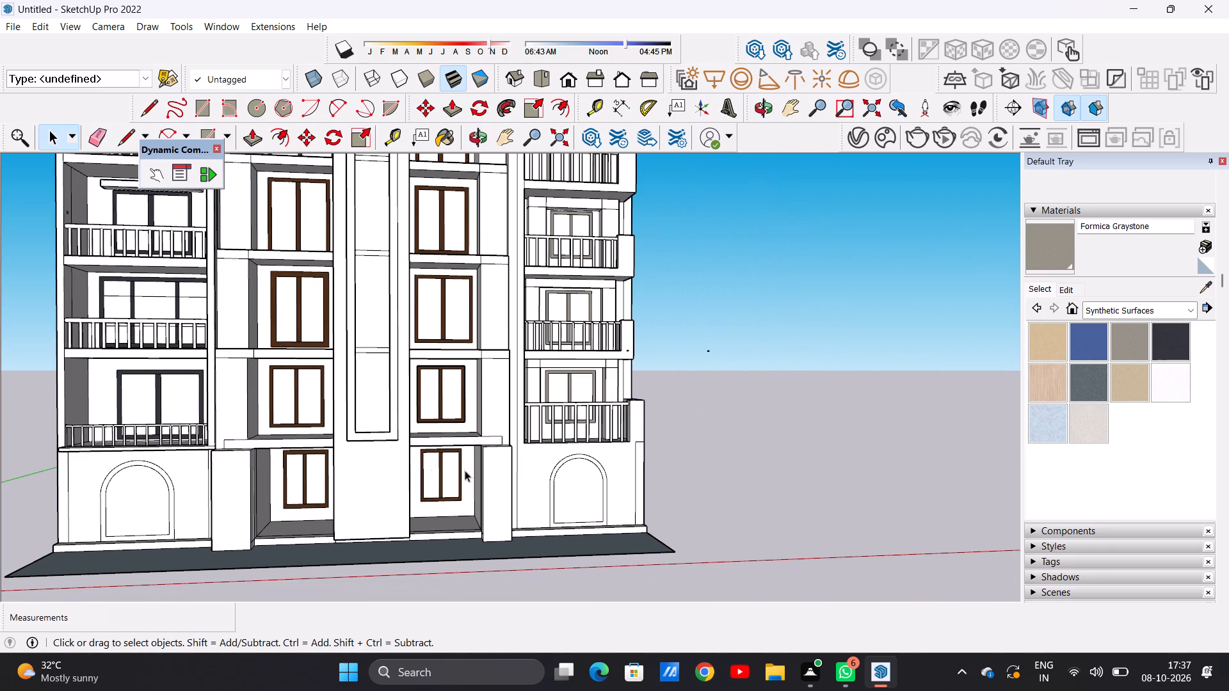
pyautogui.scroll(7, 307, 493)
pyautogui.moveTo(323, 504); pyautogui.dragTo(314, 510, button='middle')
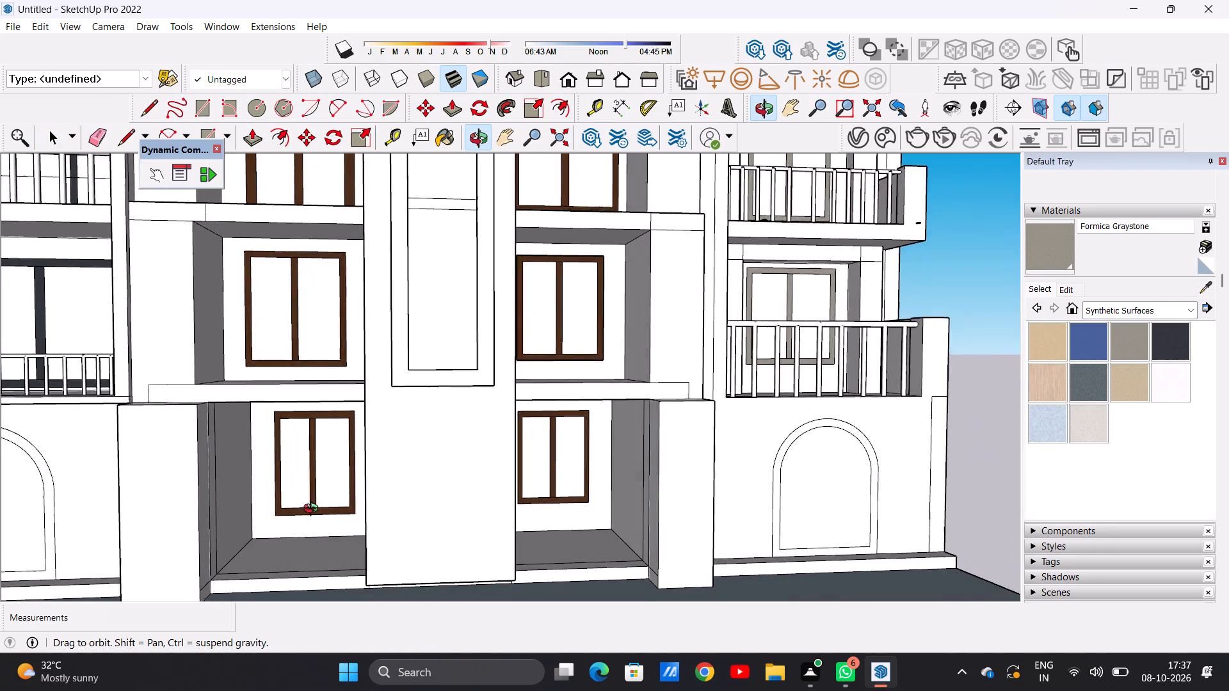
pyautogui.moveTo(314, 510); pyautogui.dragTo(315, 516, button='middle')
pyautogui.scroll(5, 320, 493)
pyautogui.scroll(-6, 326, 506)
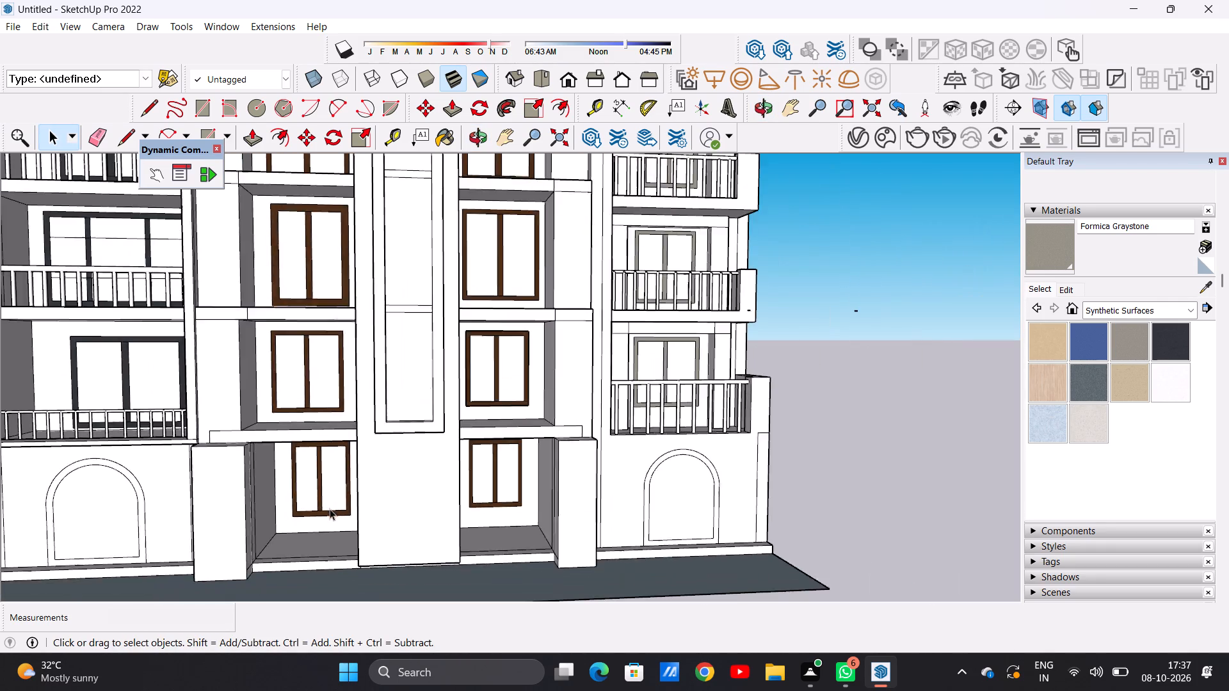
pyautogui.scroll(-16, 330, 509)
pyautogui.scroll(2, 341, 500)
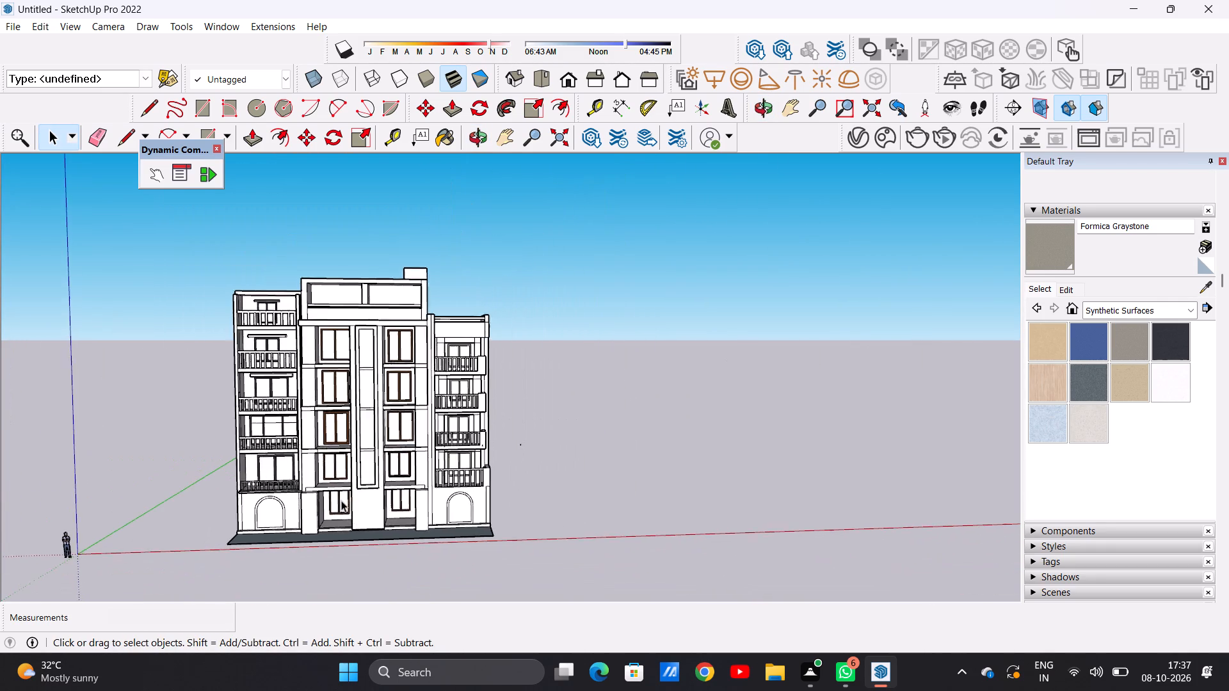
pyautogui.scroll(15, 341, 500)
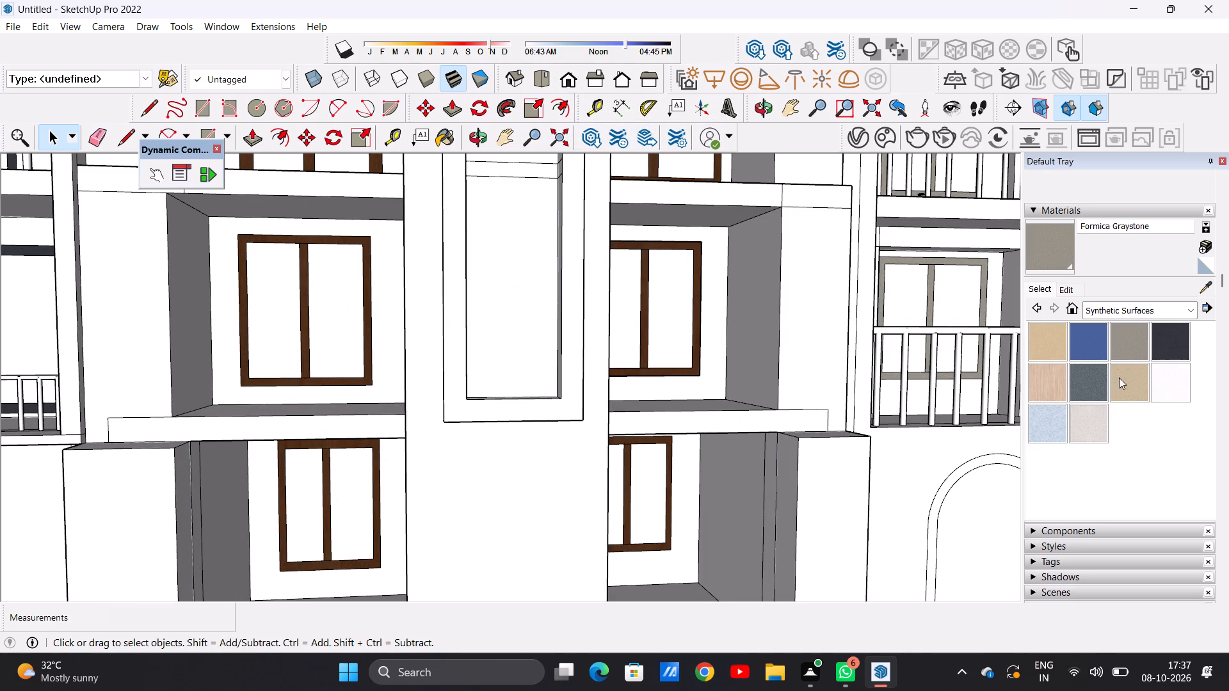
# Repaint the frame and mullion of the central block's left ground-floor window with Color M00 from the Colors collection.
pyautogui.click(1191, 310)
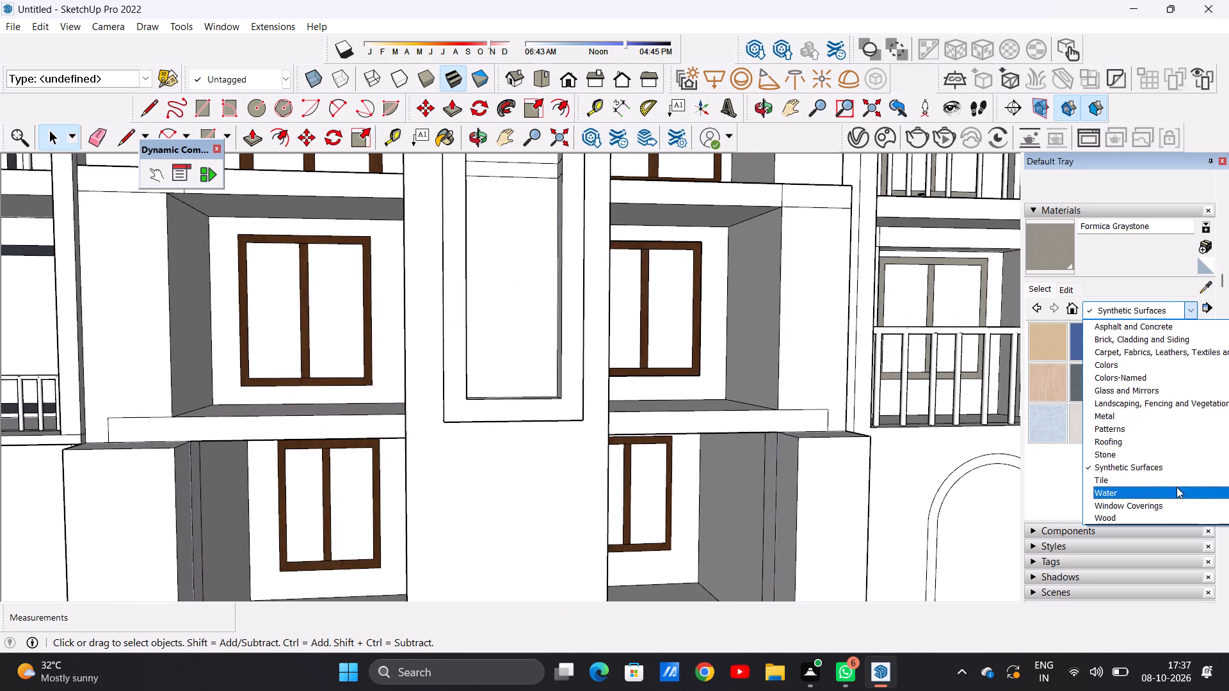
pyautogui.click(1111, 367)
pyautogui.scroll(-7, 1105, 404)
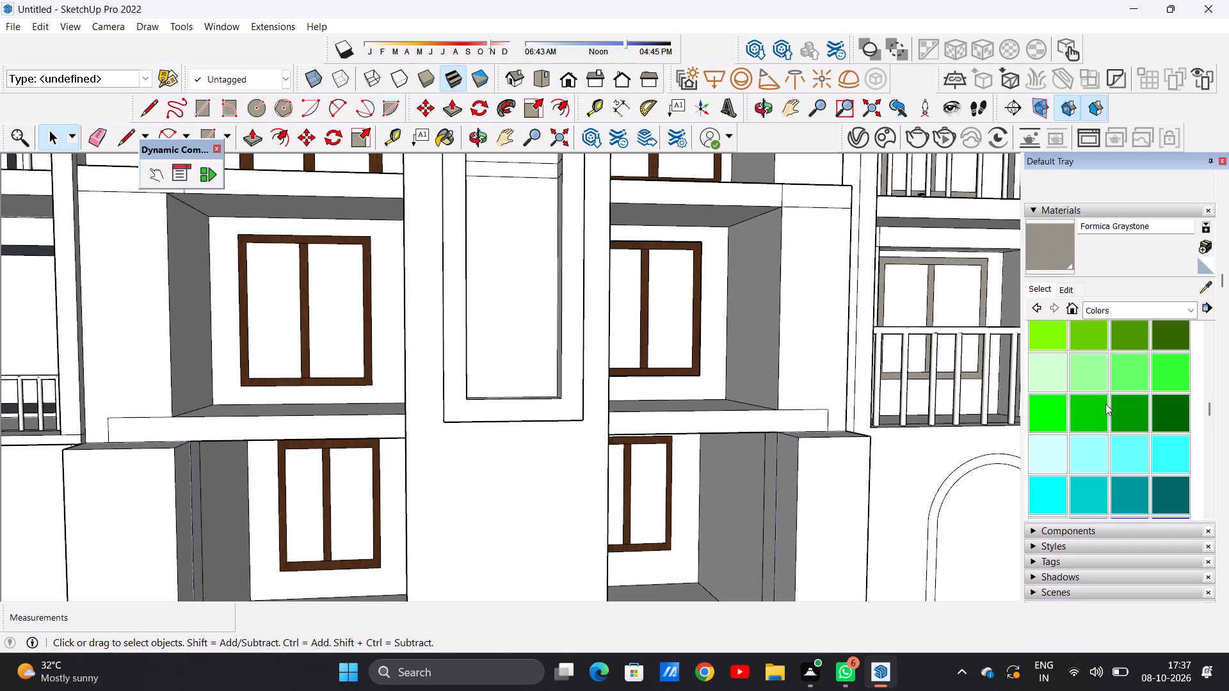
pyautogui.scroll(-7, 1105, 404)
pyautogui.scroll(2, 1105, 403)
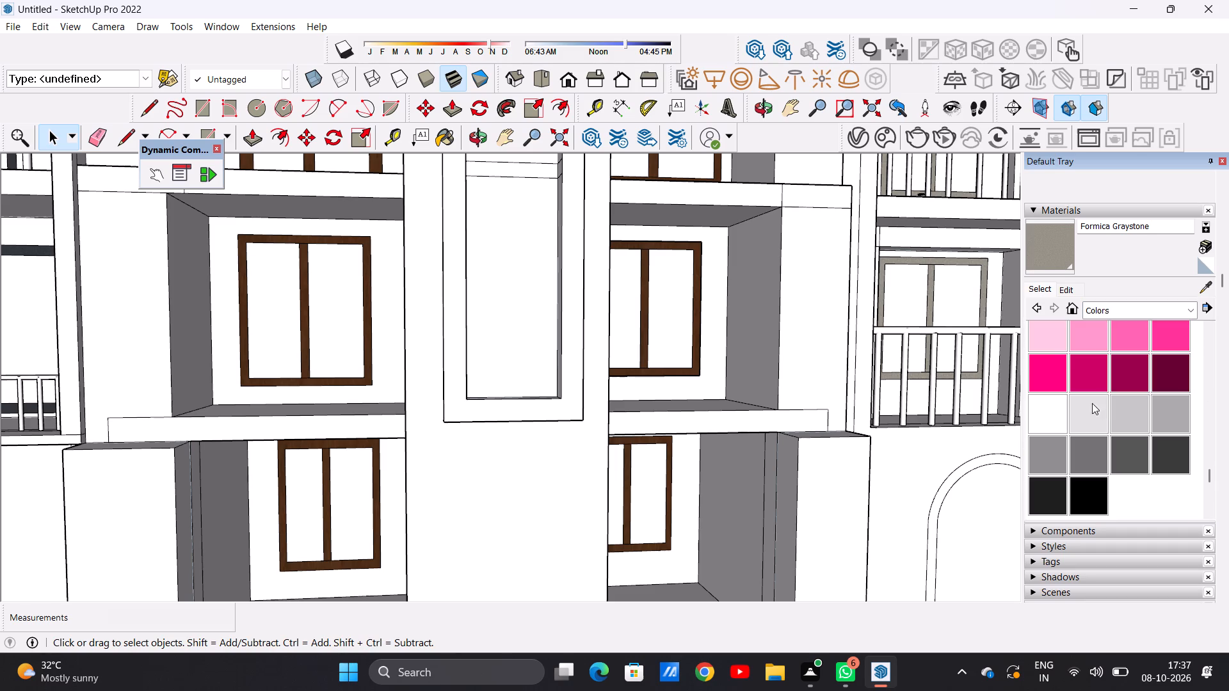
pyautogui.click(1047, 415)
pyautogui.scroll(8, 326, 547)
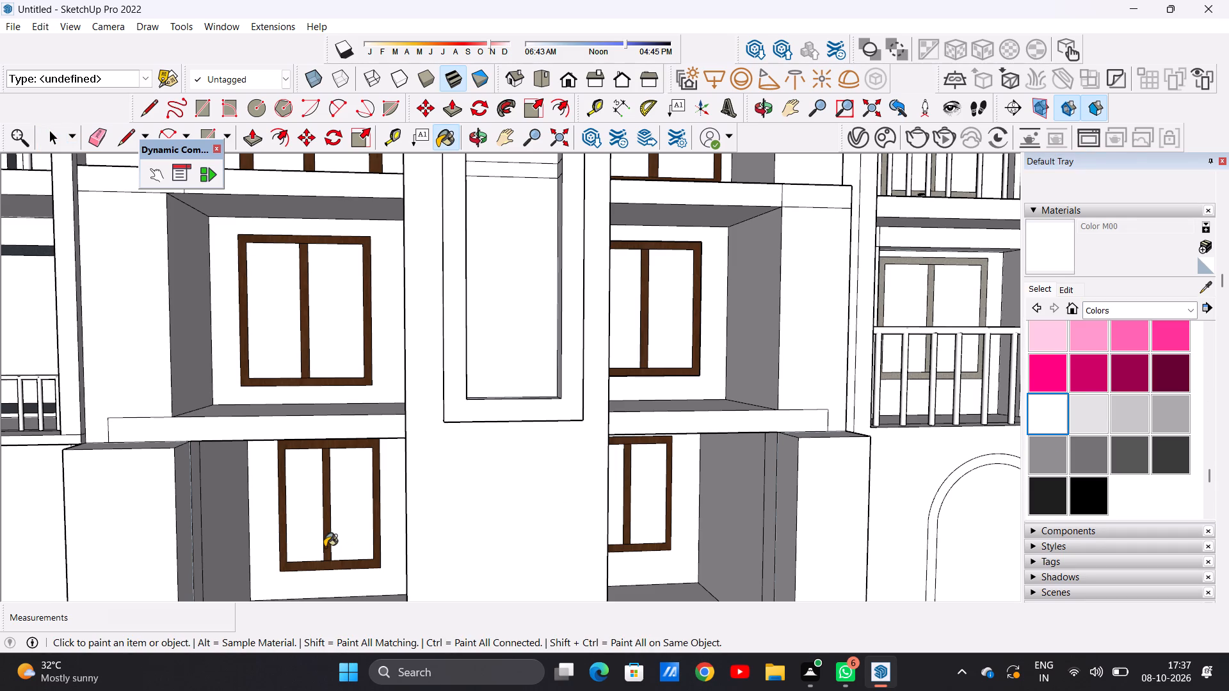
pyautogui.scroll(20, 325, 547)
pyautogui.scroll(6, 325, 547)
pyautogui.click(341, 503)
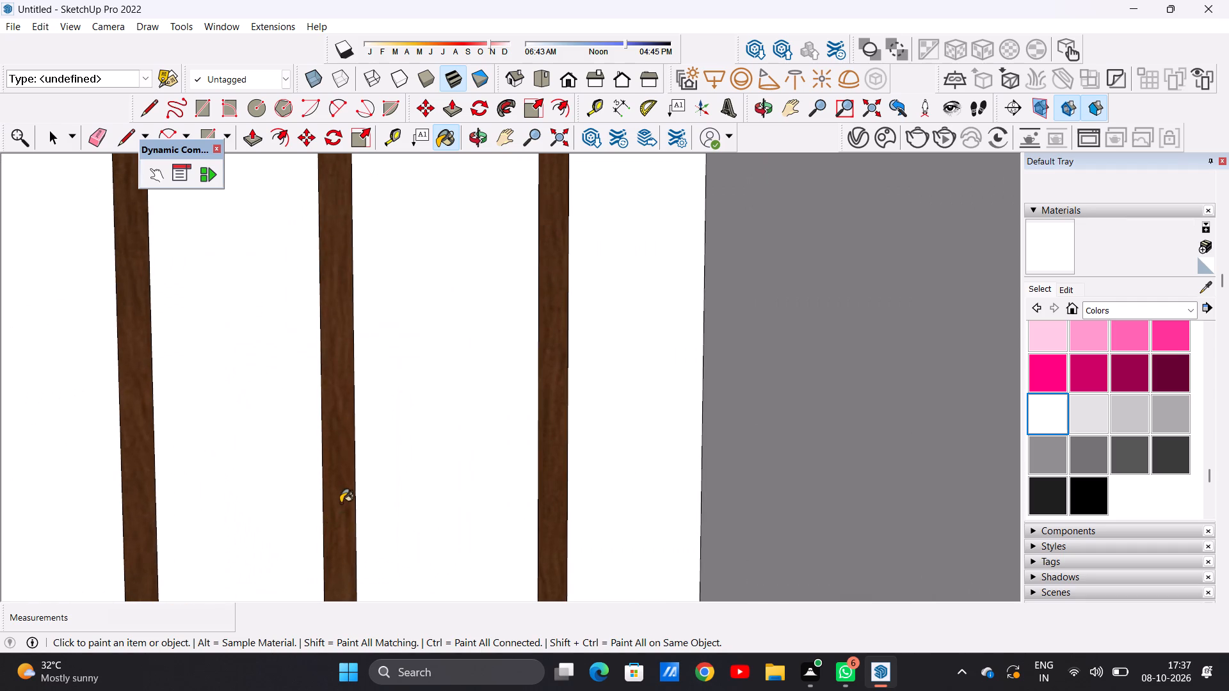
pyautogui.click(556, 484)
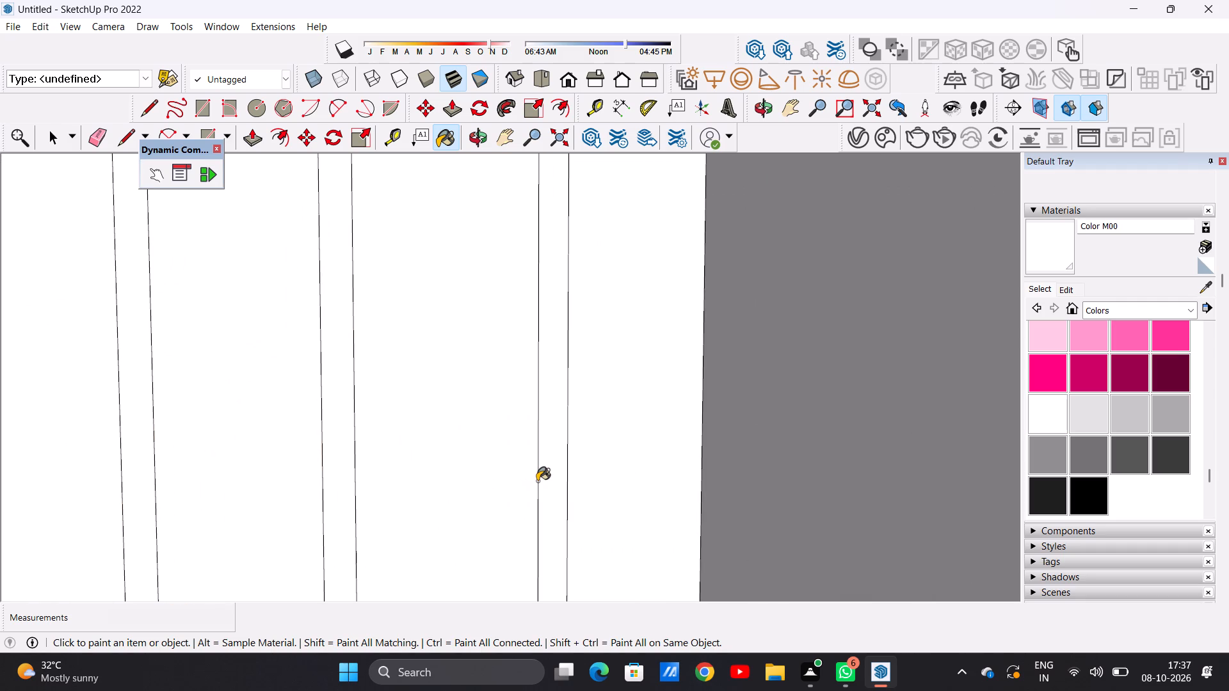
pyautogui.press('space')
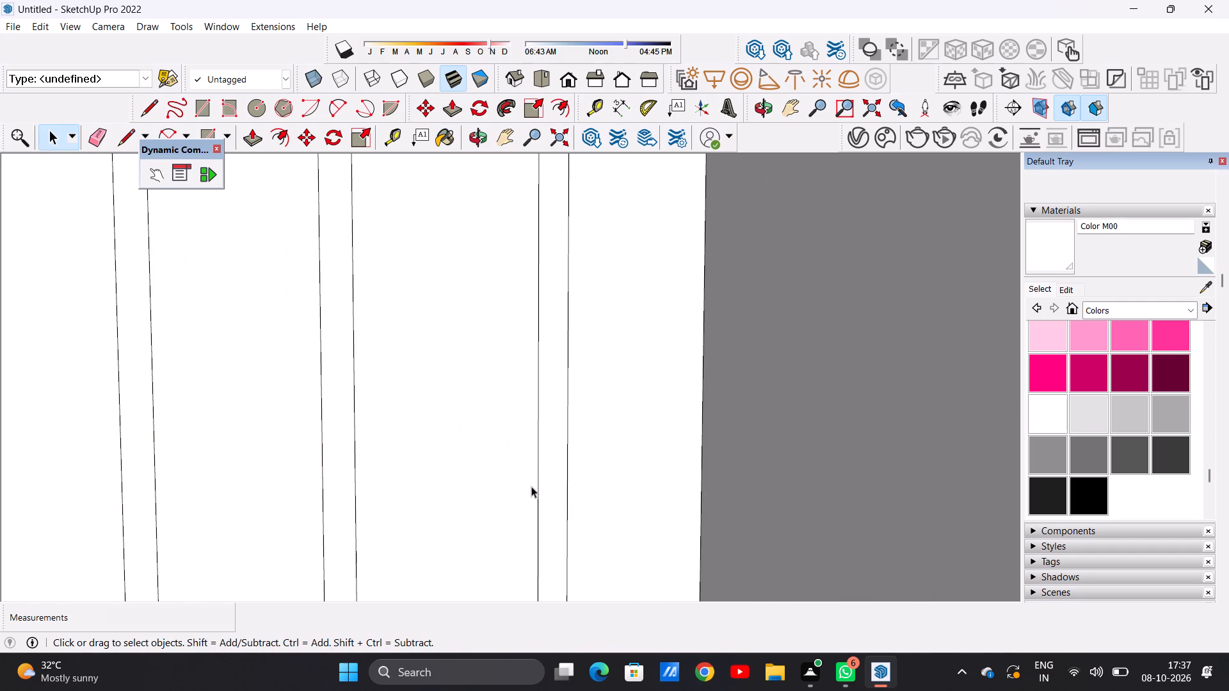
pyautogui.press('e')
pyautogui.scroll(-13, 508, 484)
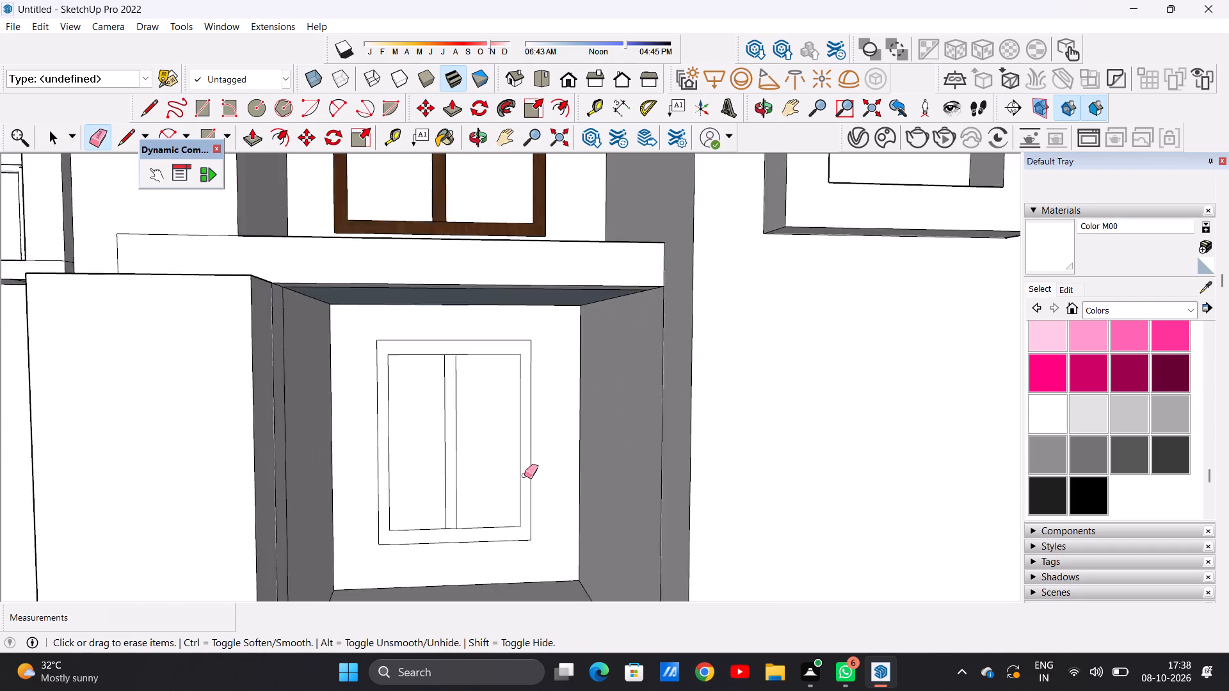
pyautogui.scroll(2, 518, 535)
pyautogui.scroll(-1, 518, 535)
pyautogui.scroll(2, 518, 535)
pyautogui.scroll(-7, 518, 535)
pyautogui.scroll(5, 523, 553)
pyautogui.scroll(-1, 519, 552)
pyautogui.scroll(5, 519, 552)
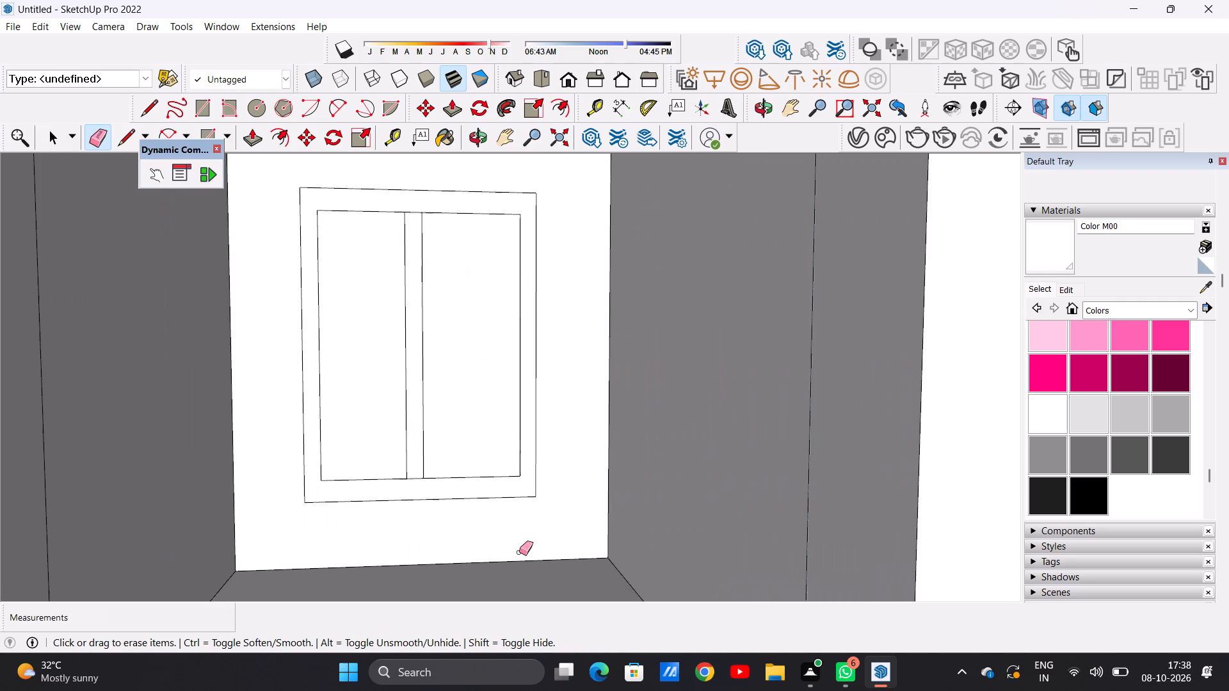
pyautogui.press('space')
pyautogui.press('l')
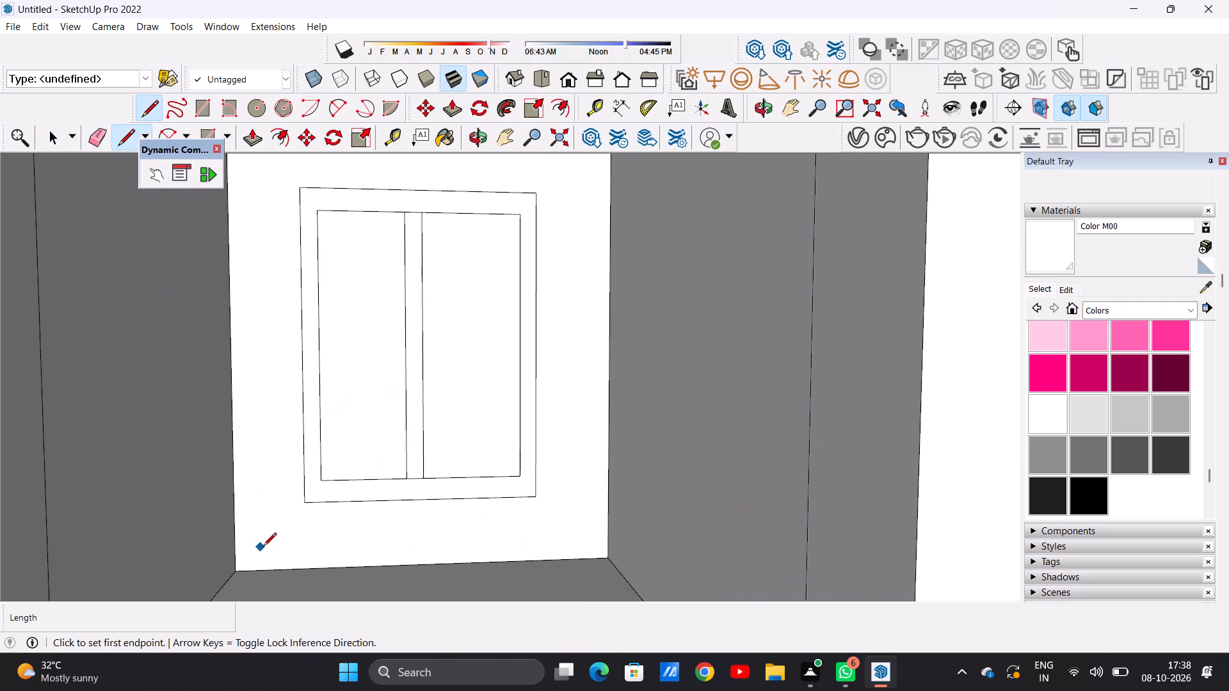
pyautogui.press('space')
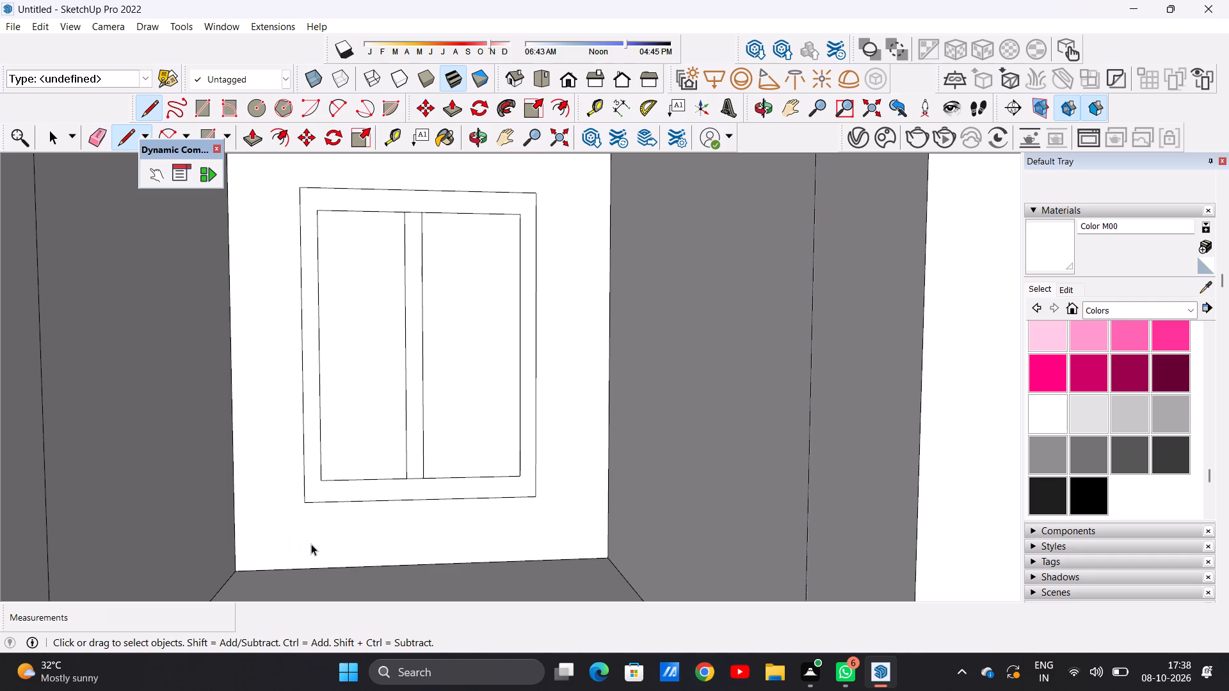
# Draw a rectangle about 1' 6" high from the left ground-floor window frame's lower-left corner down to the recess floor.
pyautogui.press('r')
pyautogui.scroll(8, 326, 540)
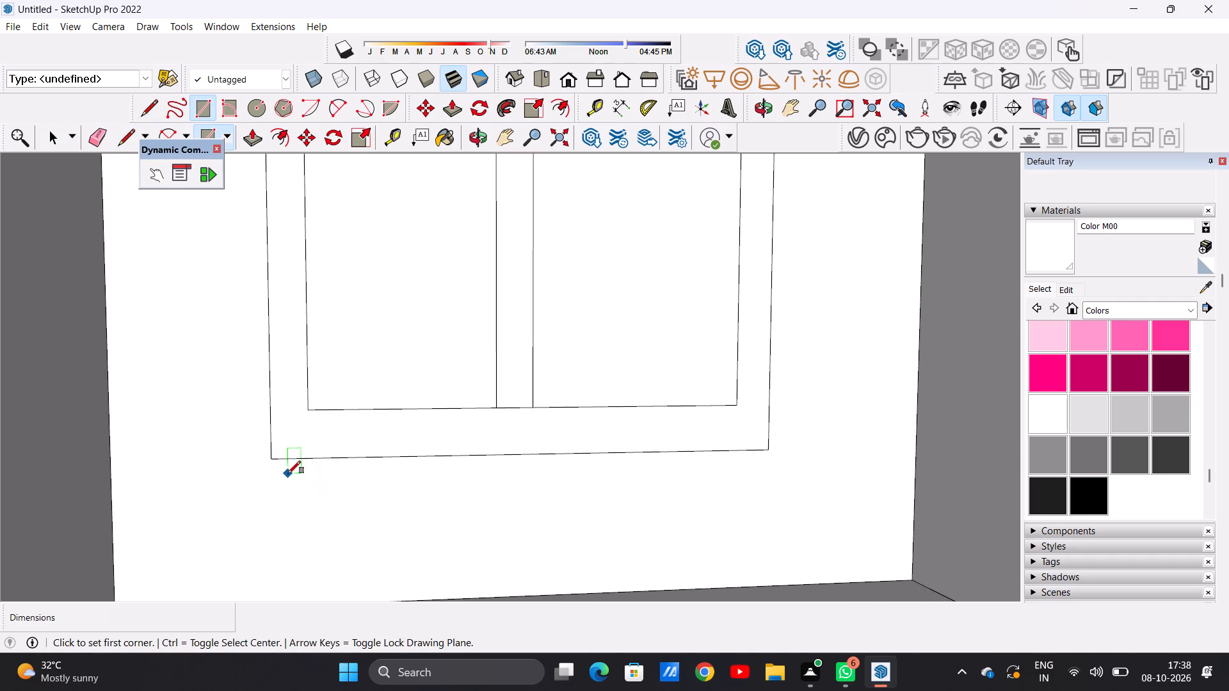
pyautogui.click(274, 461)
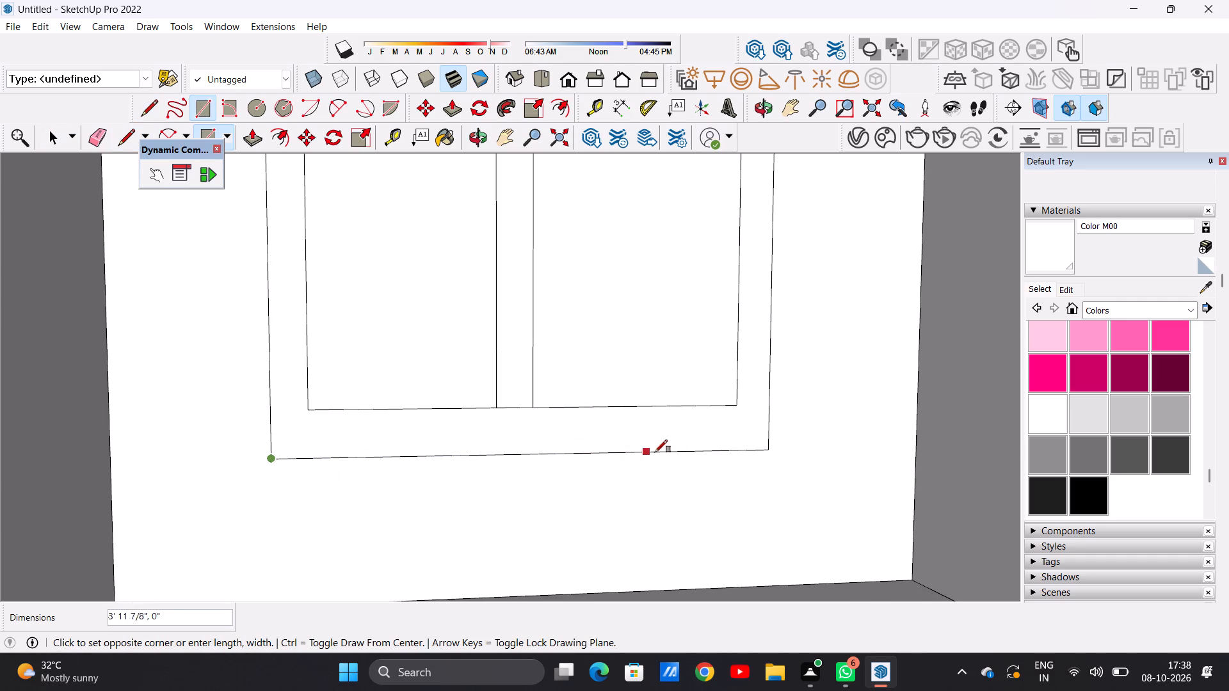
pyautogui.click(771, 450)
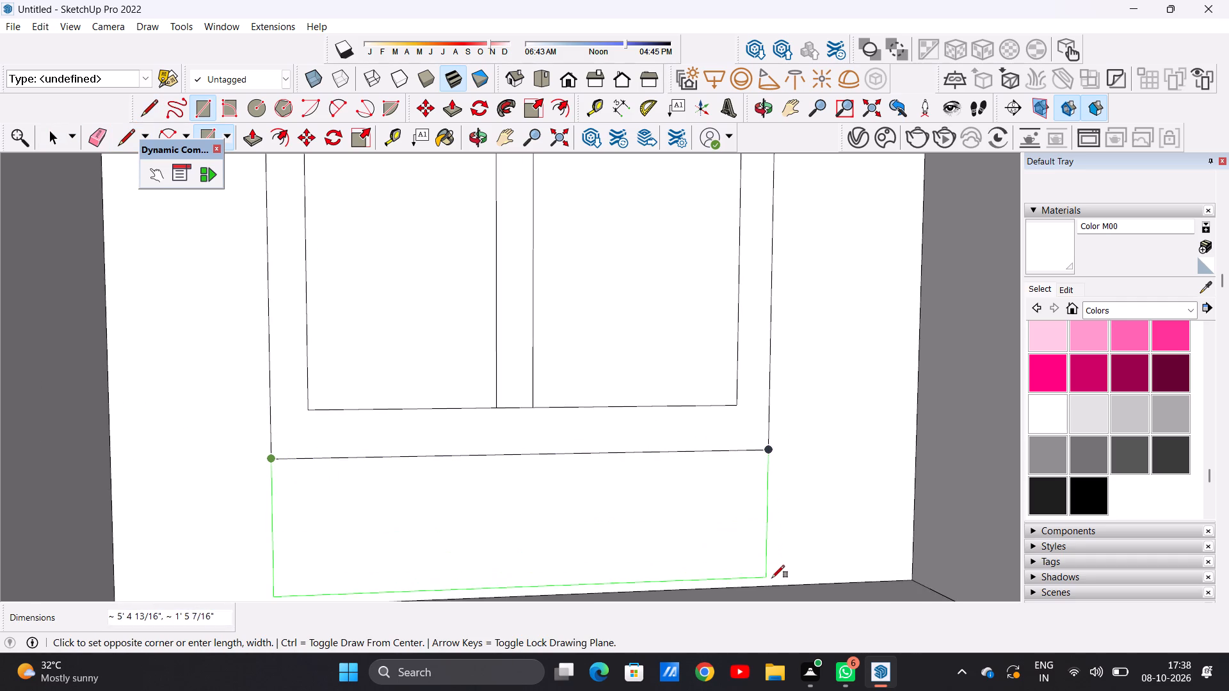
pyautogui.click(776, 584)
pyautogui.press('space')
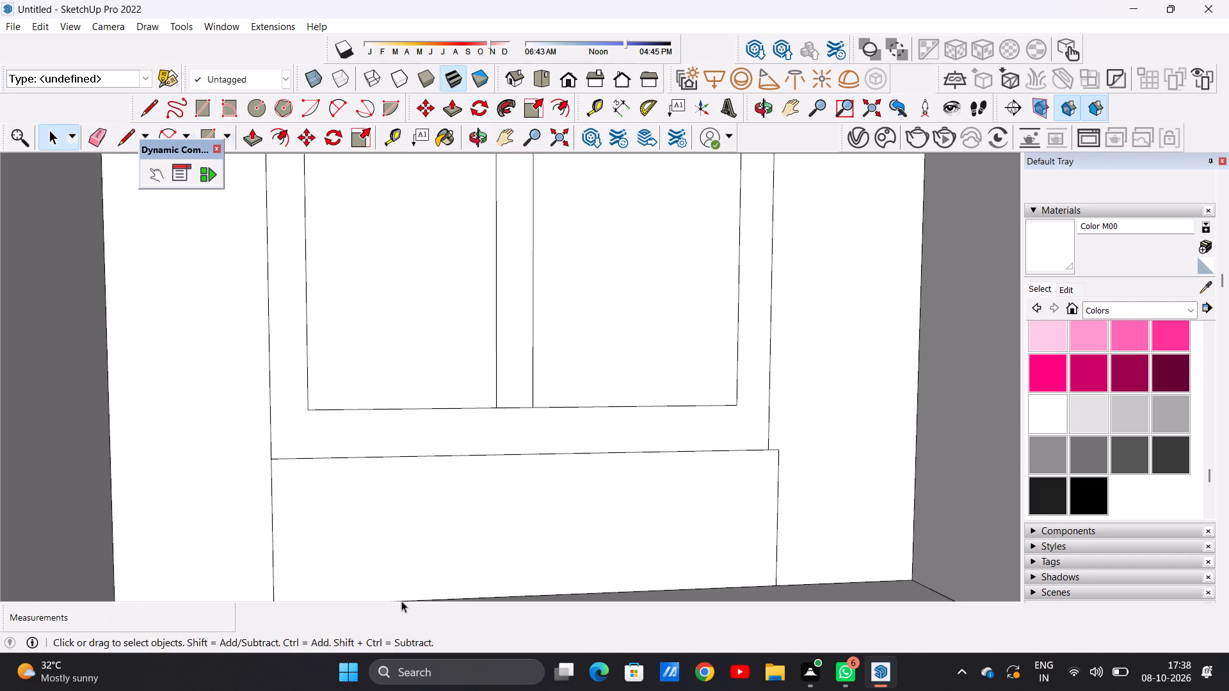
# Draw a vertical line about 1' 6 11/16" long from the window frame's lower-right corner down to the floor.
pyautogui.scroll(-16, 192, 585)
pyautogui.moveTo(369, 495); pyautogui.dragTo(328, 498, button='middle')
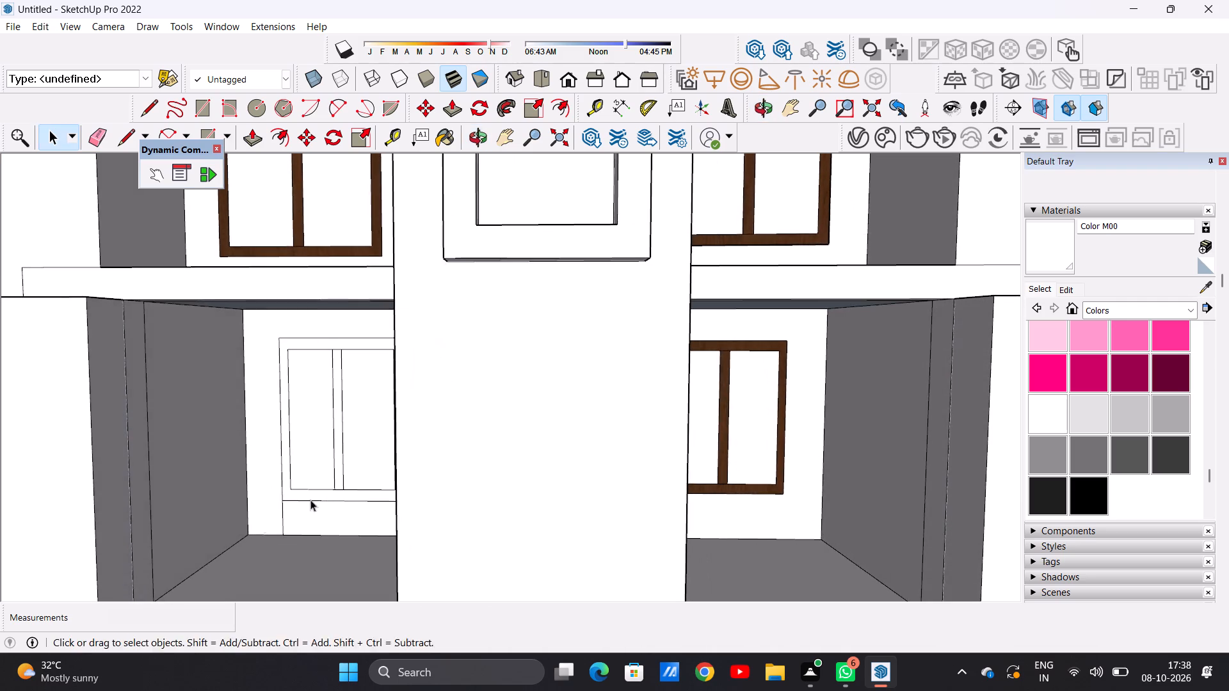
pyautogui.moveTo(252, 528); pyautogui.dragTo(305, 500, button='middle')
pyautogui.scroll(11, 305, 500)
pyautogui.moveTo(410, 516); pyautogui.dragTo(399, 535, button='middle')
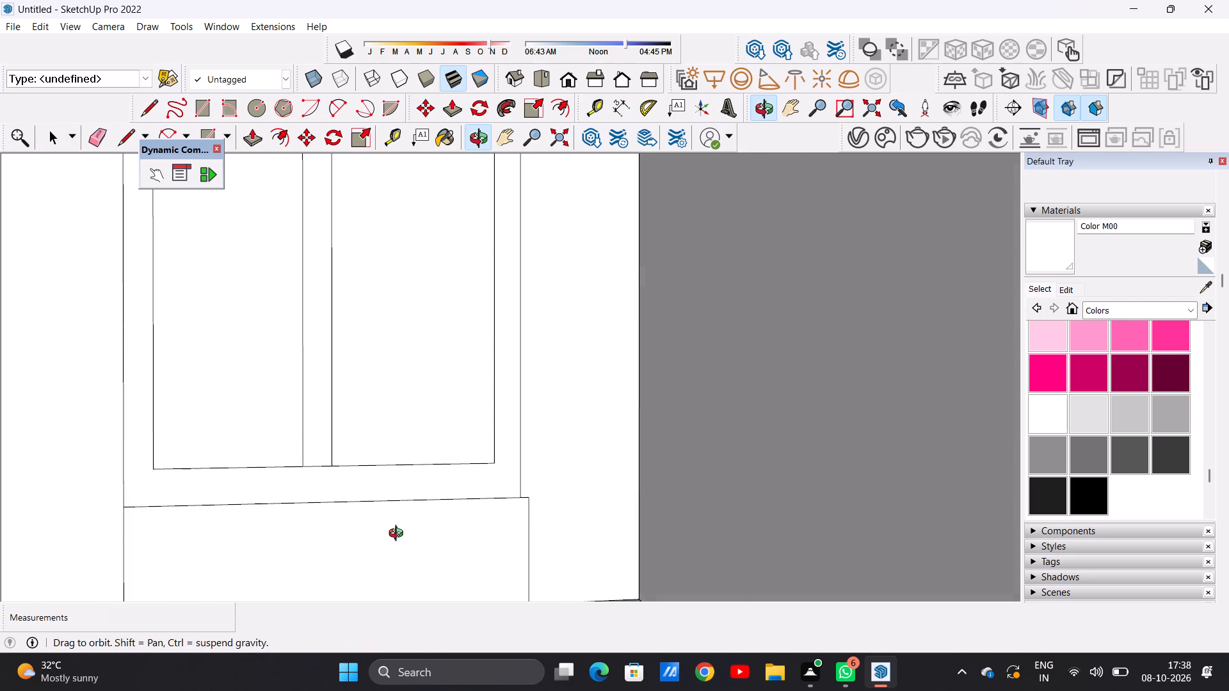
pyautogui.moveTo(399, 535); pyautogui.dragTo(380, 587, button='middle')
pyautogui.scroll(6, 502, 505)
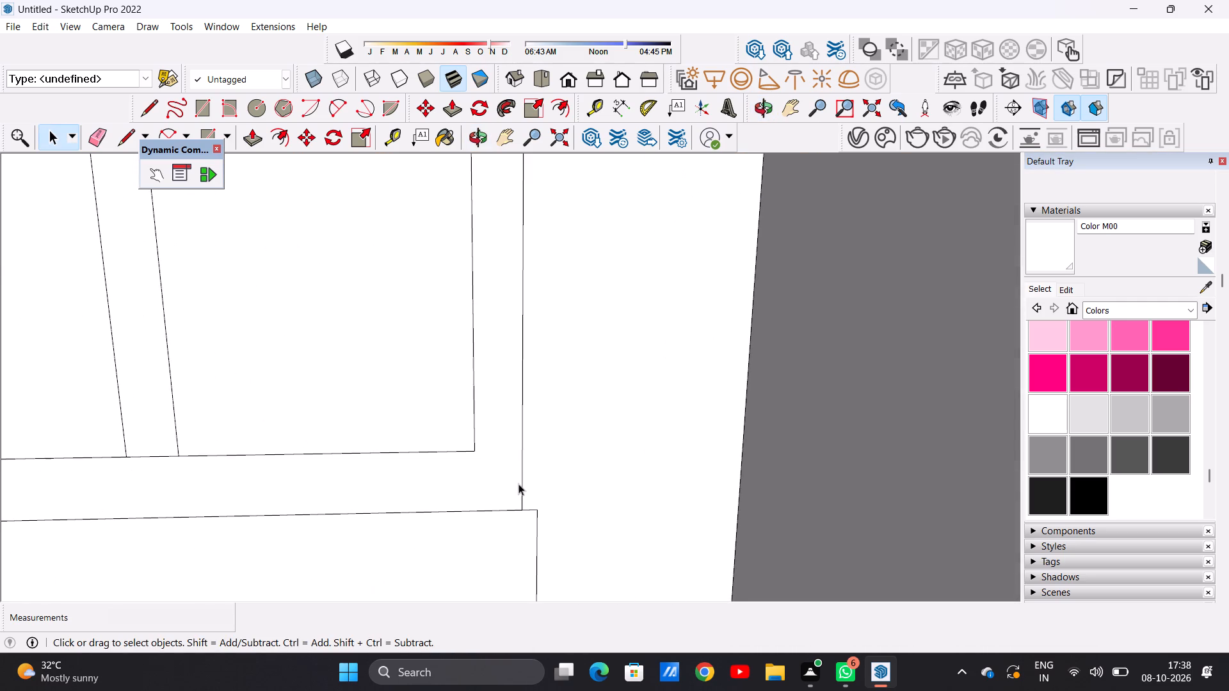
pyautogui.press('l')
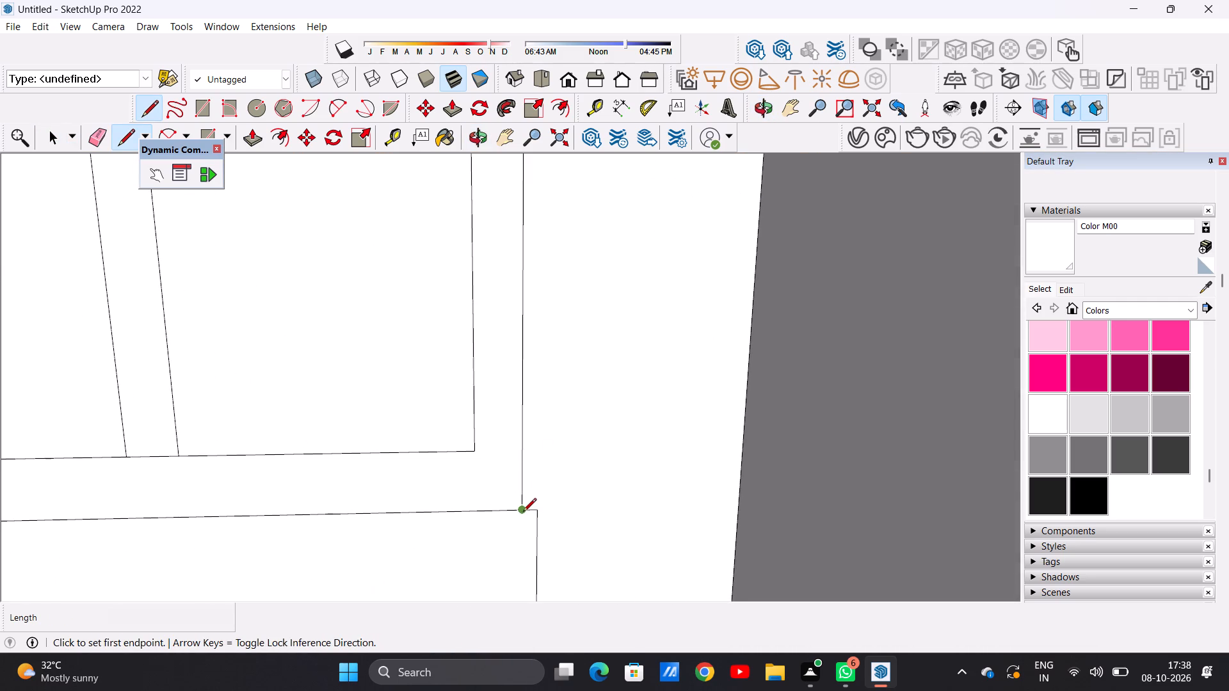
pyautogui.click(523, 512)
pyautogui.scroll(-10, 508, 485)
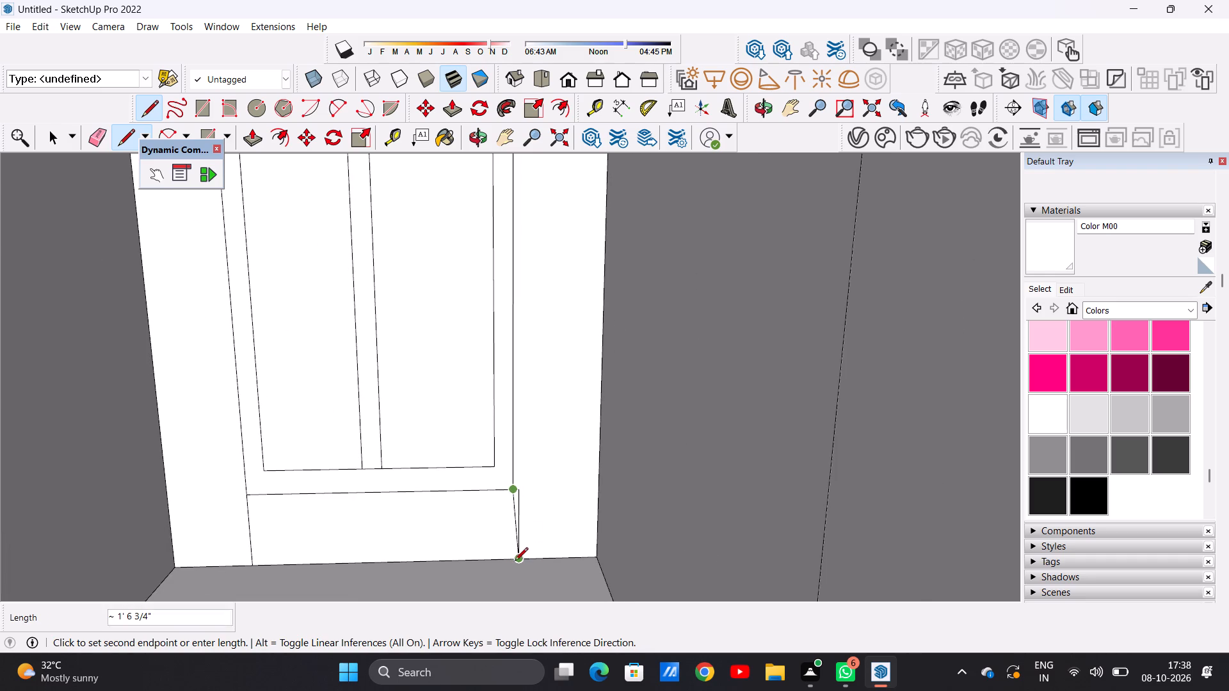
pyautogui.scroll(13, 511, 562)
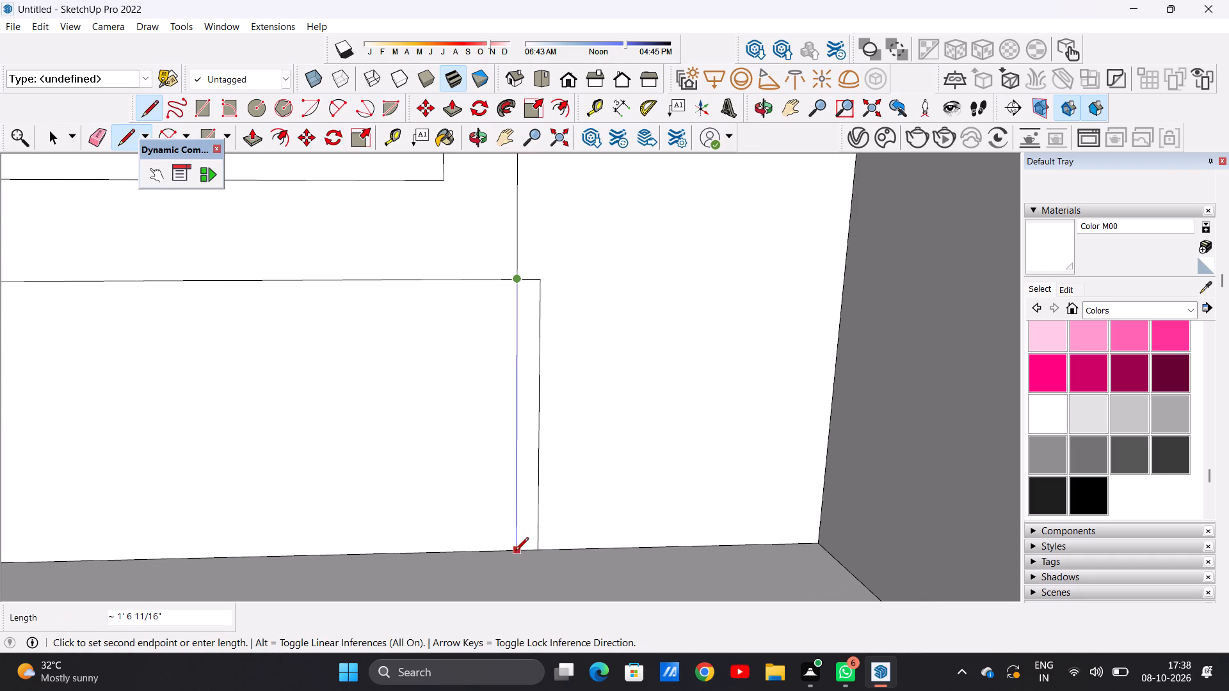
pyautogui.click(515, 552)
pyautogui.press('space')
# Erase the rectangle's overhanging top and side edges beyond the window frame's right side.
pyautogui.write('e')
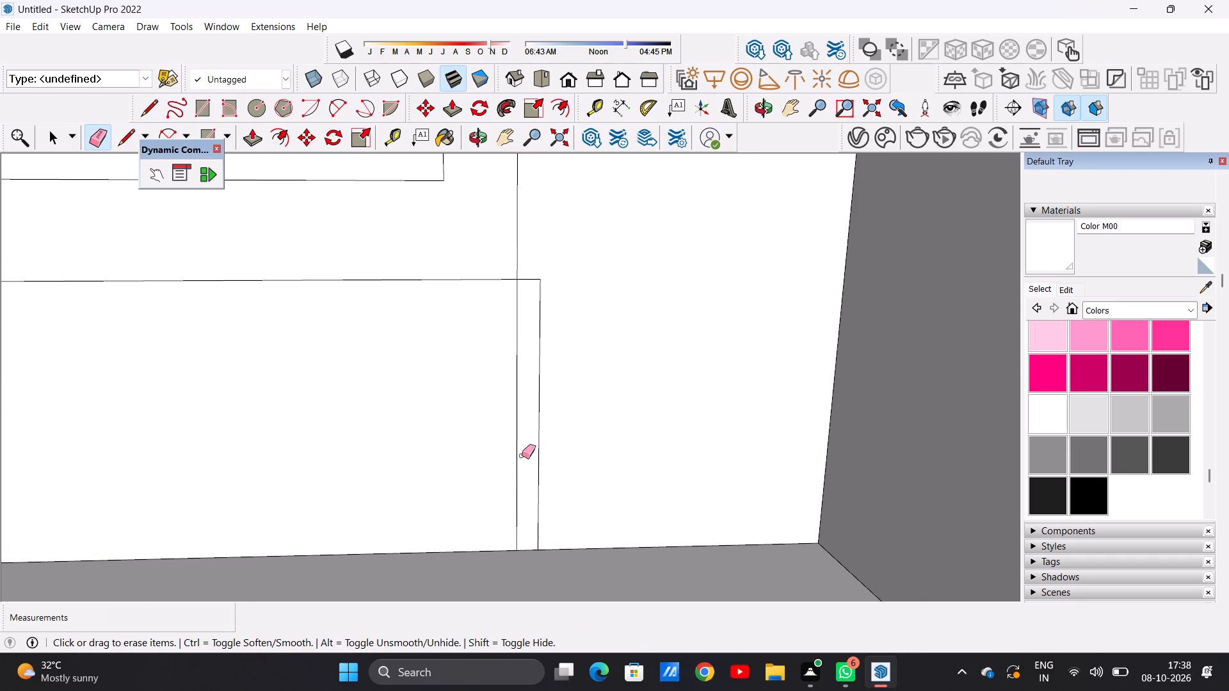
pyautogui.click(539, 279)
pyautogui.moveTo(535, 279); pyautogui.dragTo(541, 297)
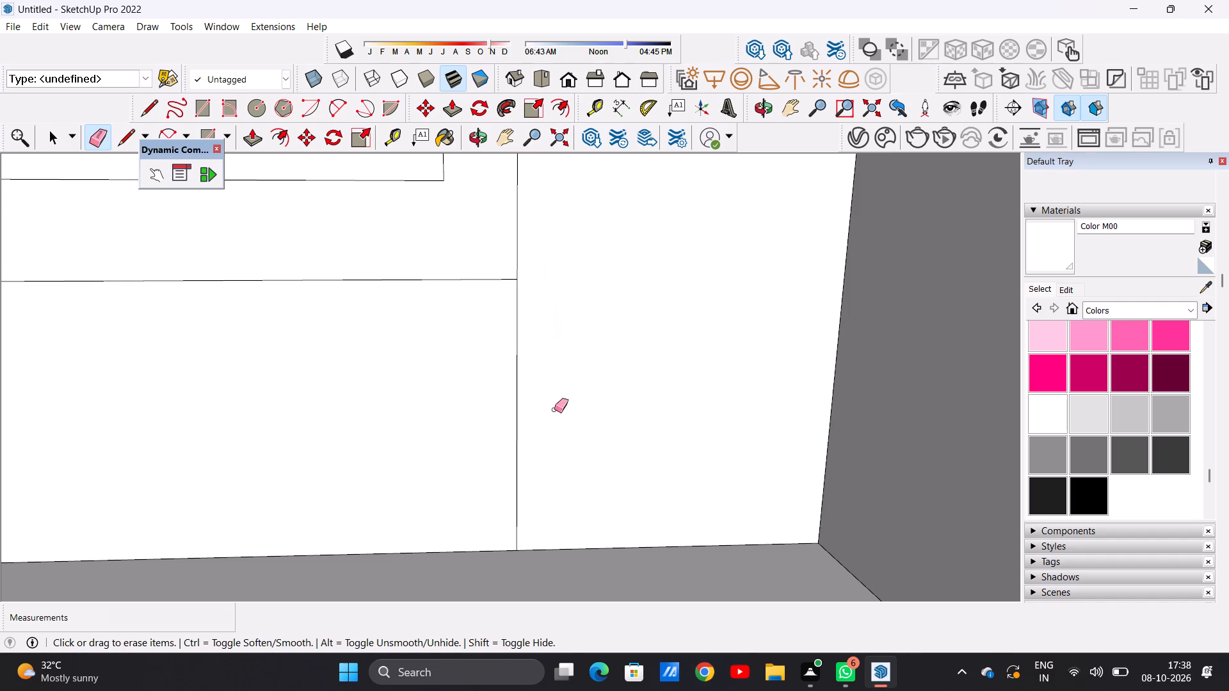
pyautogui.press('space')
# Extend the mullion's left edge with a line about 2' 3/4" long from its lower end down to the floor.
pyautogui.scroll(-18, 563, 500)
pyautogui.scroll(3, 508, 491)
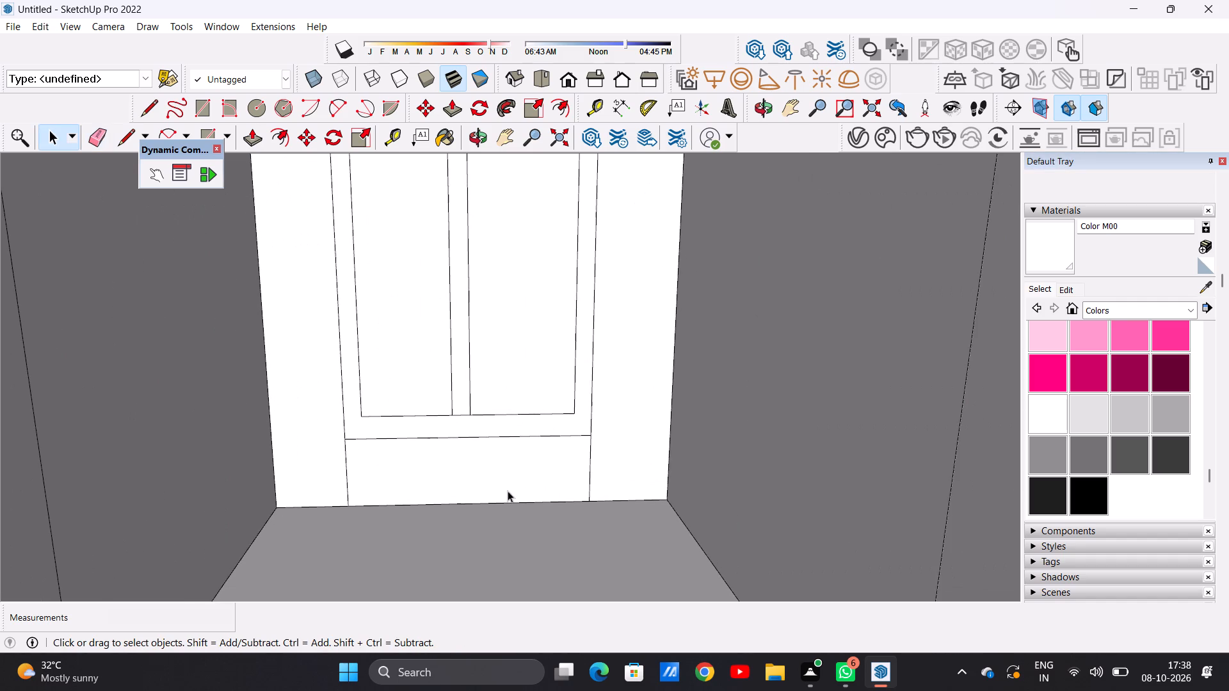
pyautogui.press('l')
pyautogui.scroll(4, 455, 498)
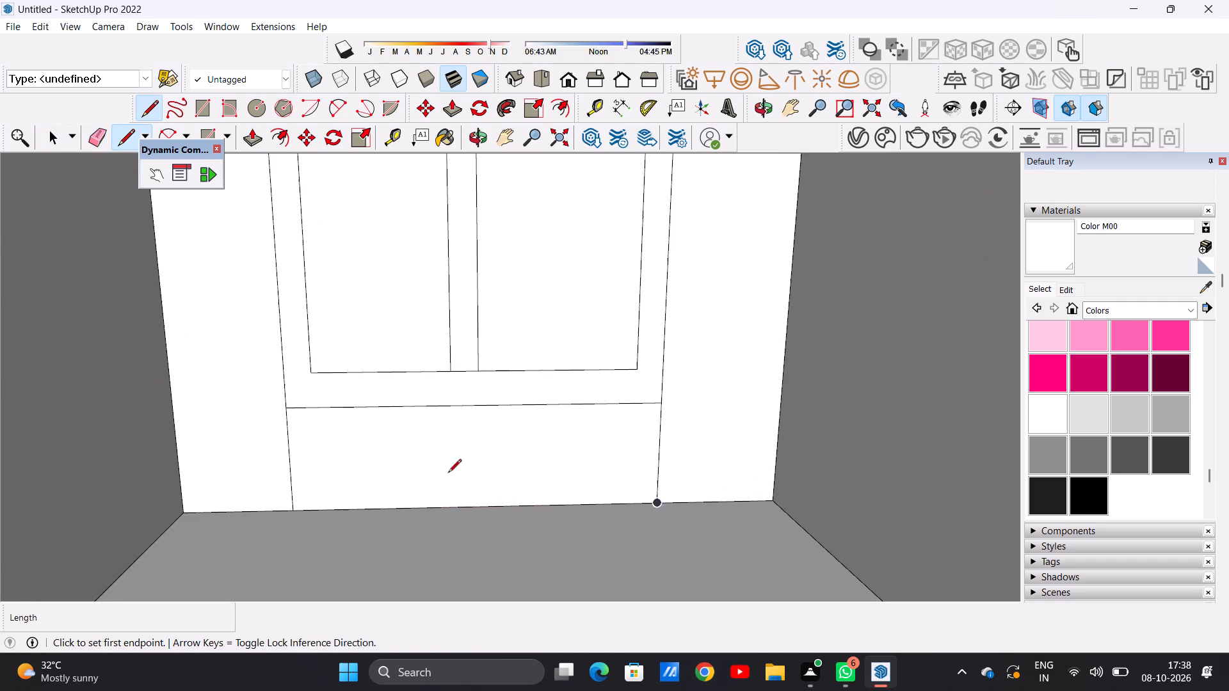
pyautogui.click(449, 371)
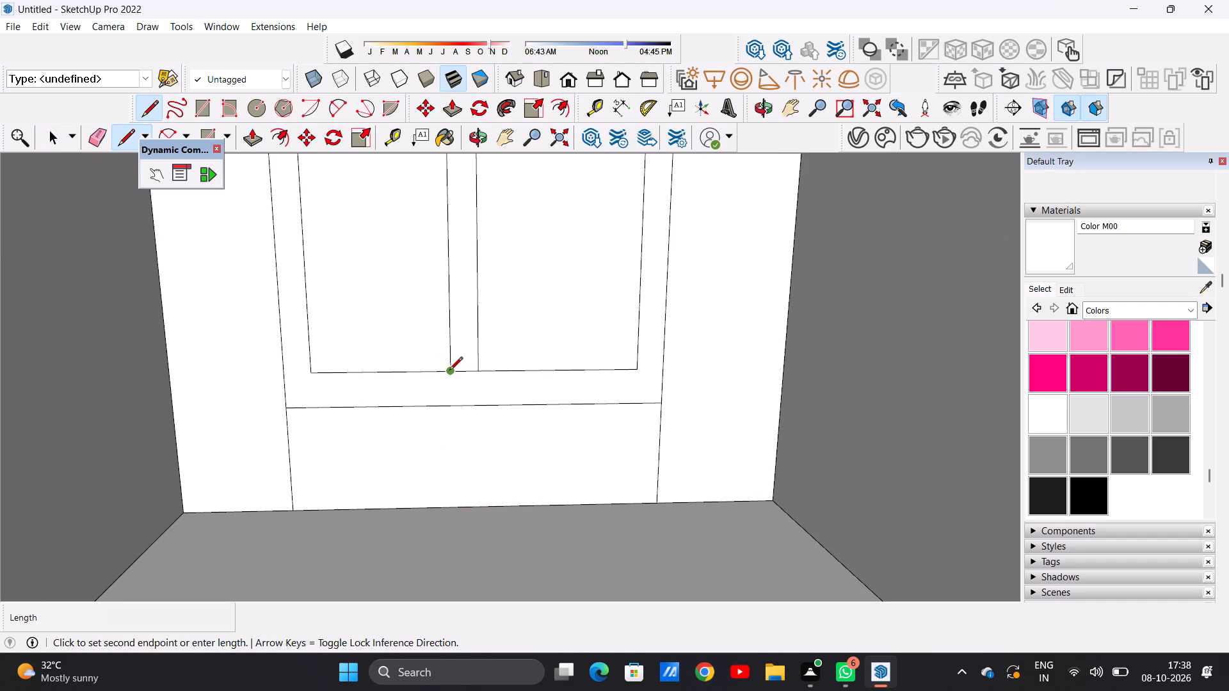
pyautogui.click(455, 505)
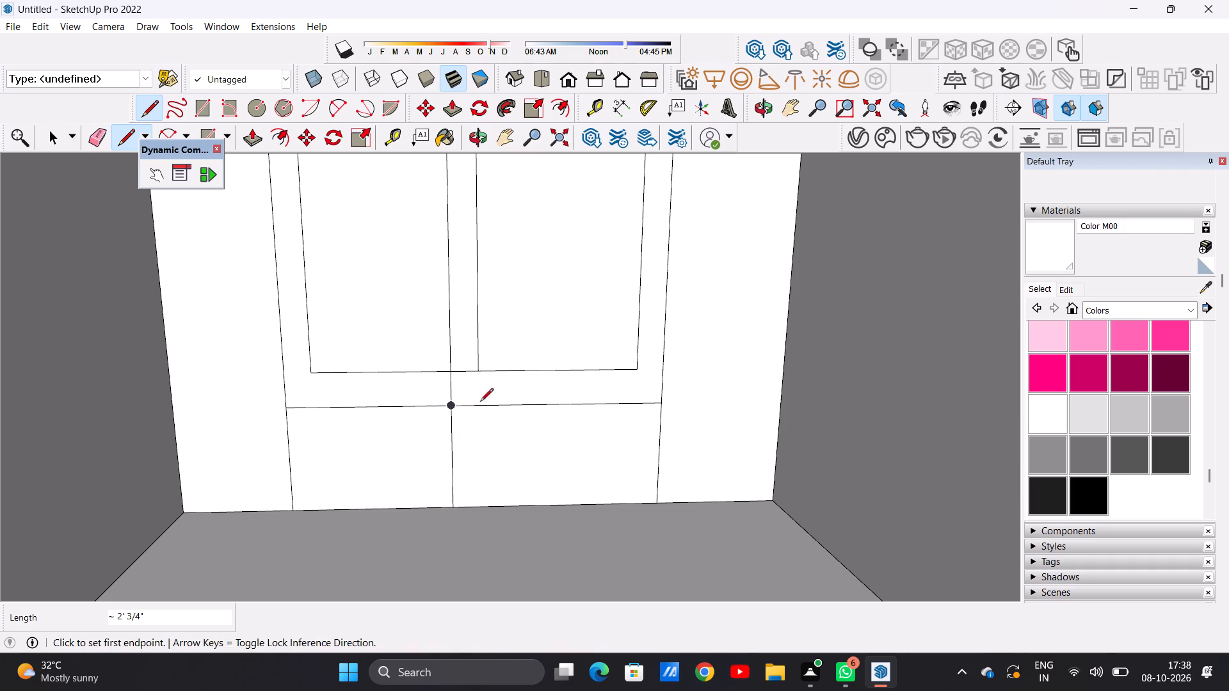
# Extend the mullion's right edge with a line about 2' 3/4" long from its lower end down to the floor.
pyautogui.click(481, 370)
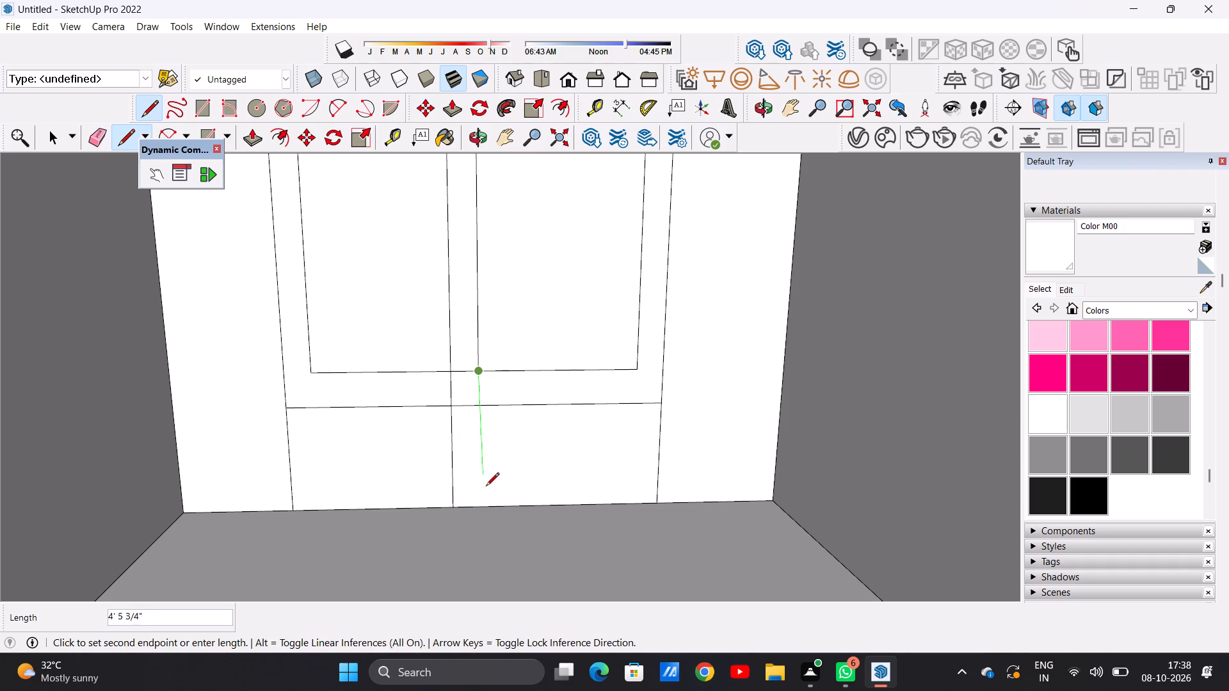
pyautogui.click(484, 505)
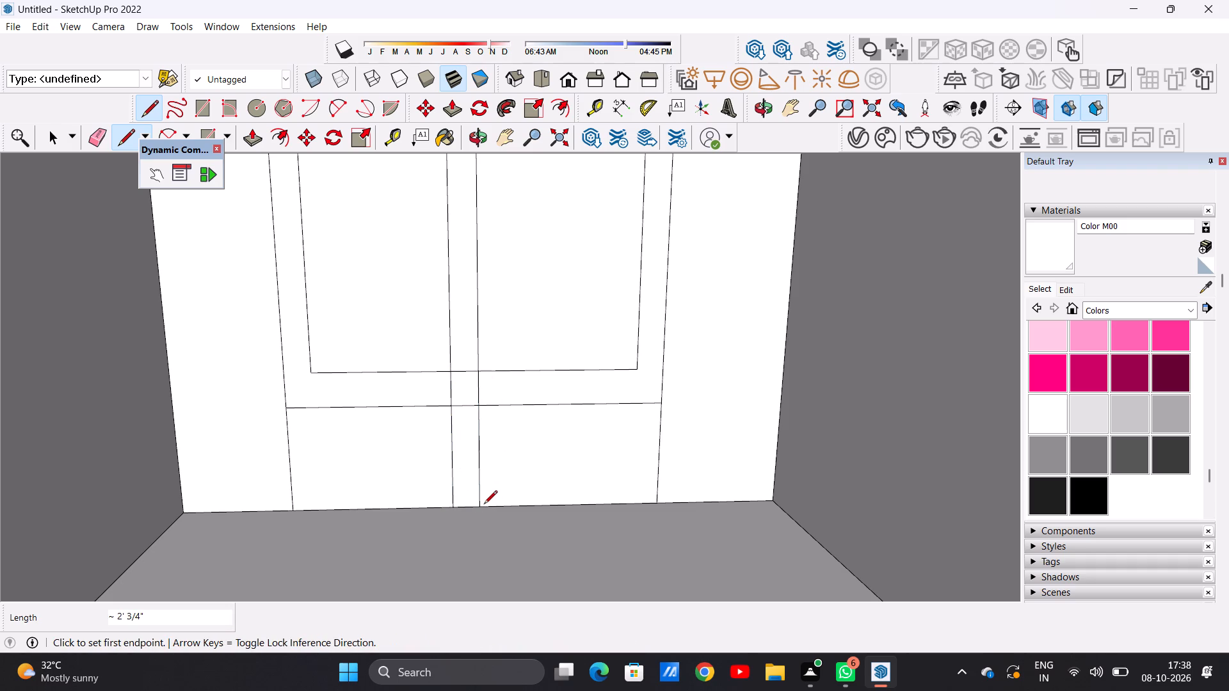
pyautogui.press('space')
# Erase the old bottom rail's upper and lower horizontal lines across both panes and the mullion.
pyautogui.press('e')
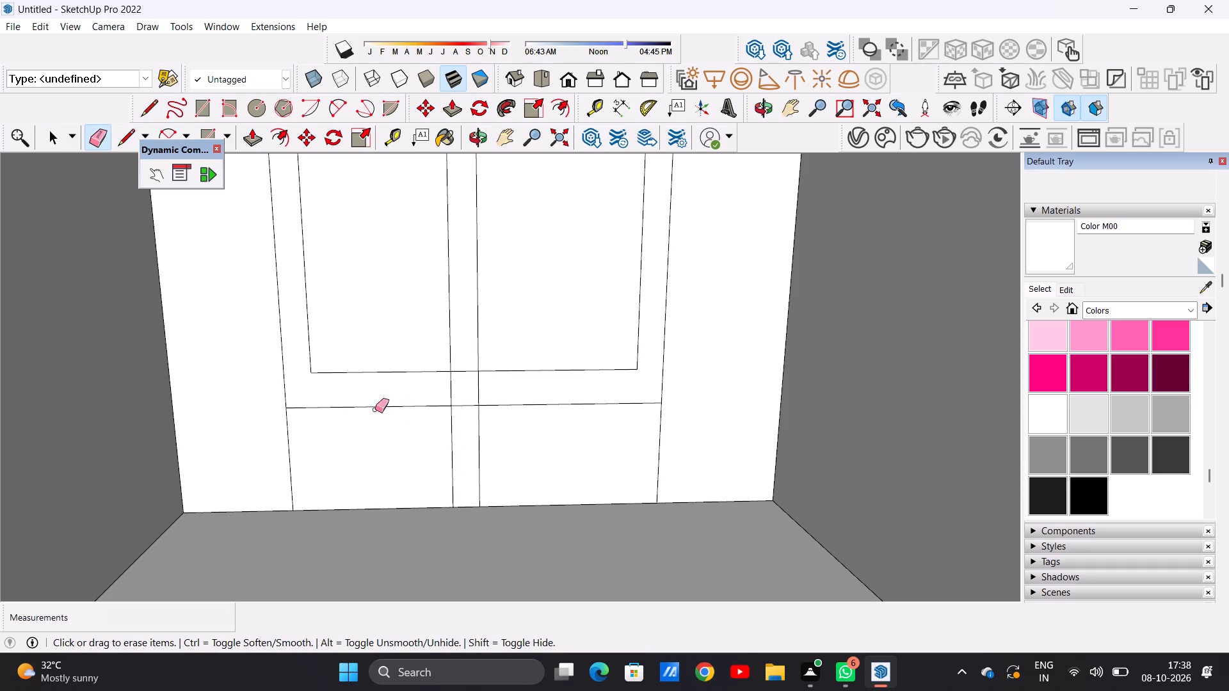
pyautogui.scroll(4, 373, 408)
pyautogui.moveTo(392, 333); pyautogui.dragTo(394, 360)
pyautogui.moveTo(401, 391); pyautogui.dragTo(406, 415)
pyautogui.moveTo(606, 327); pyautogui.dragTo(614, 355)
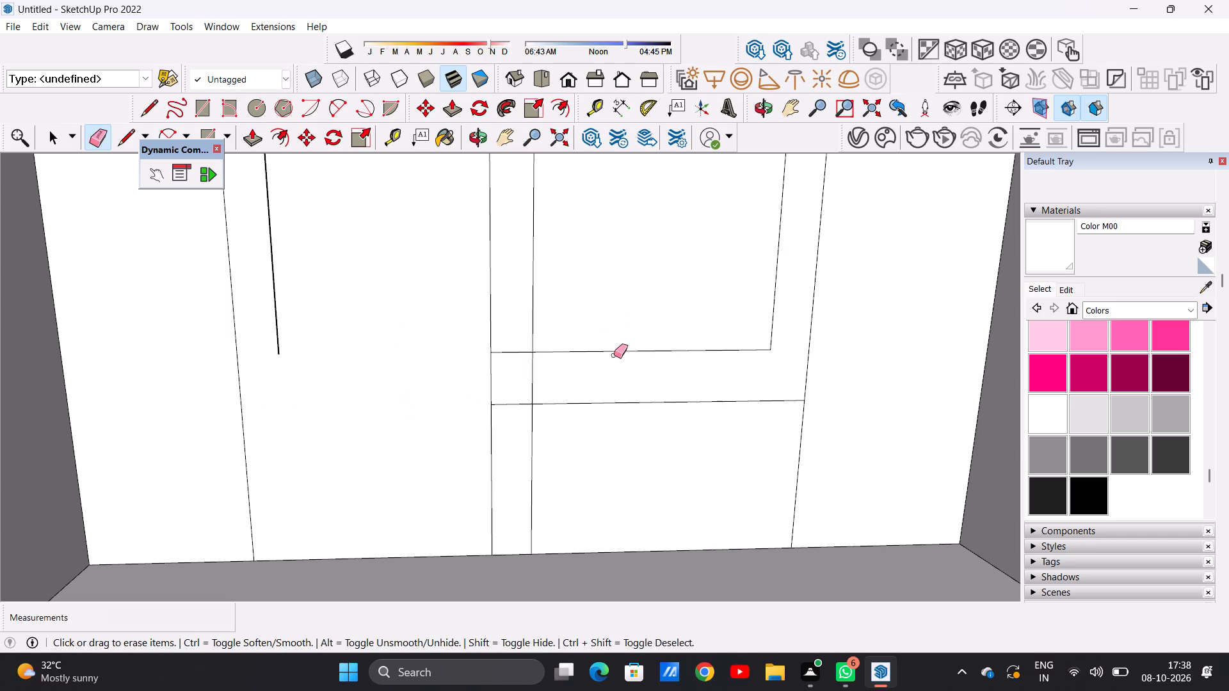
pyautogui.moveTo(614, 355); pyautogui.dragTo(616, 374)
pyautogui.moveTo(614, 390); pyautogui.dragTo(620, 413)
pyautogui.moveTo(506, 348); pyautogui.dragTo(508, 353)
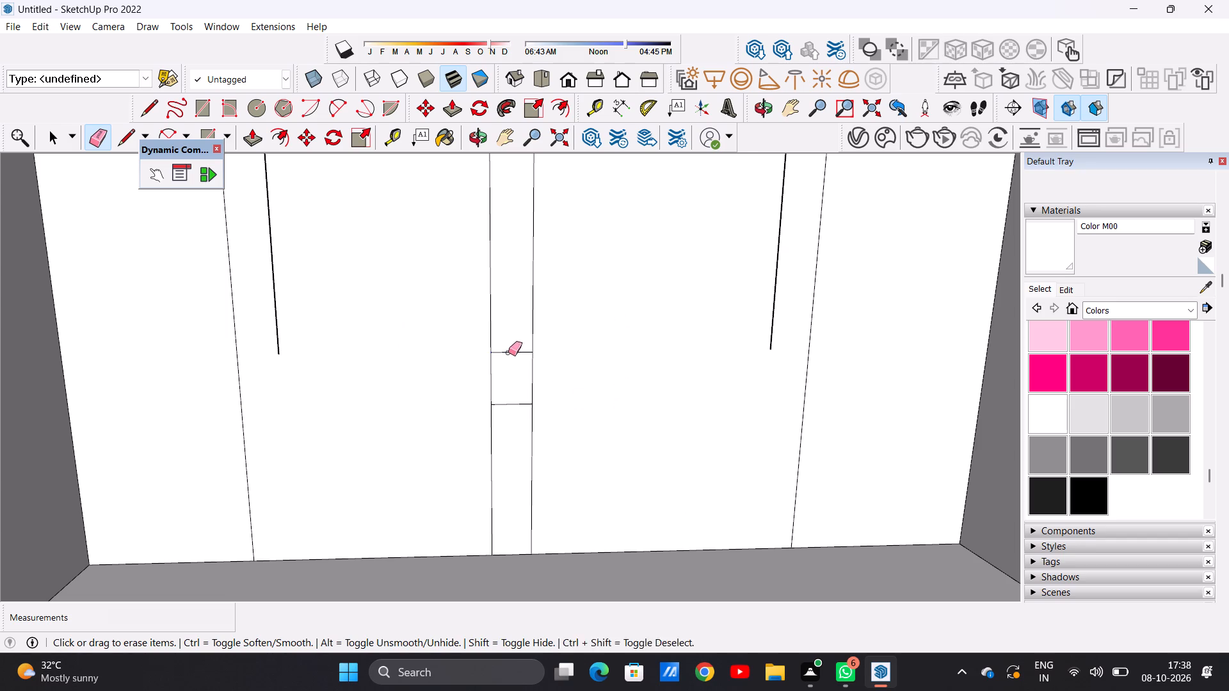
pyautogui.moveTo(508, 353); pyautogui.dragTo(511, 366)
pyautogui.moveTo(515, 395); pyautogui.dragTo(515, 417)
# Extend both inner side edges of the frame down to the floor with lines about 2' 3/4" long.
pyautogui.press('l')
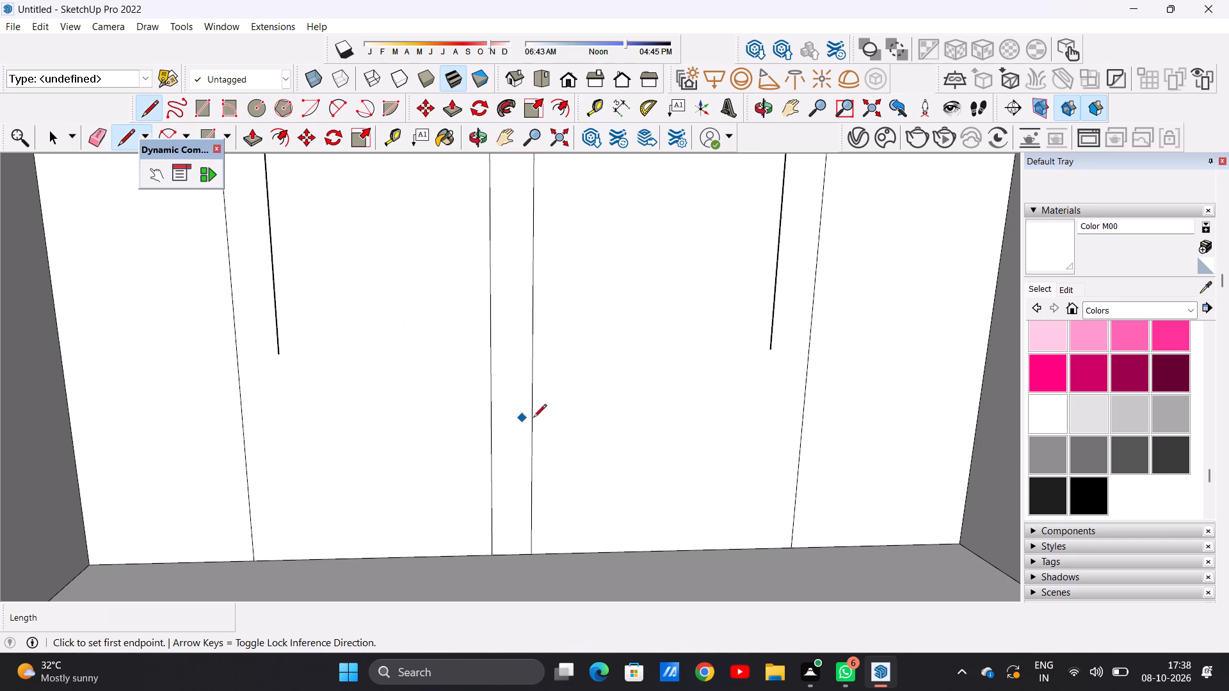
pyautogui.click(773, 350)
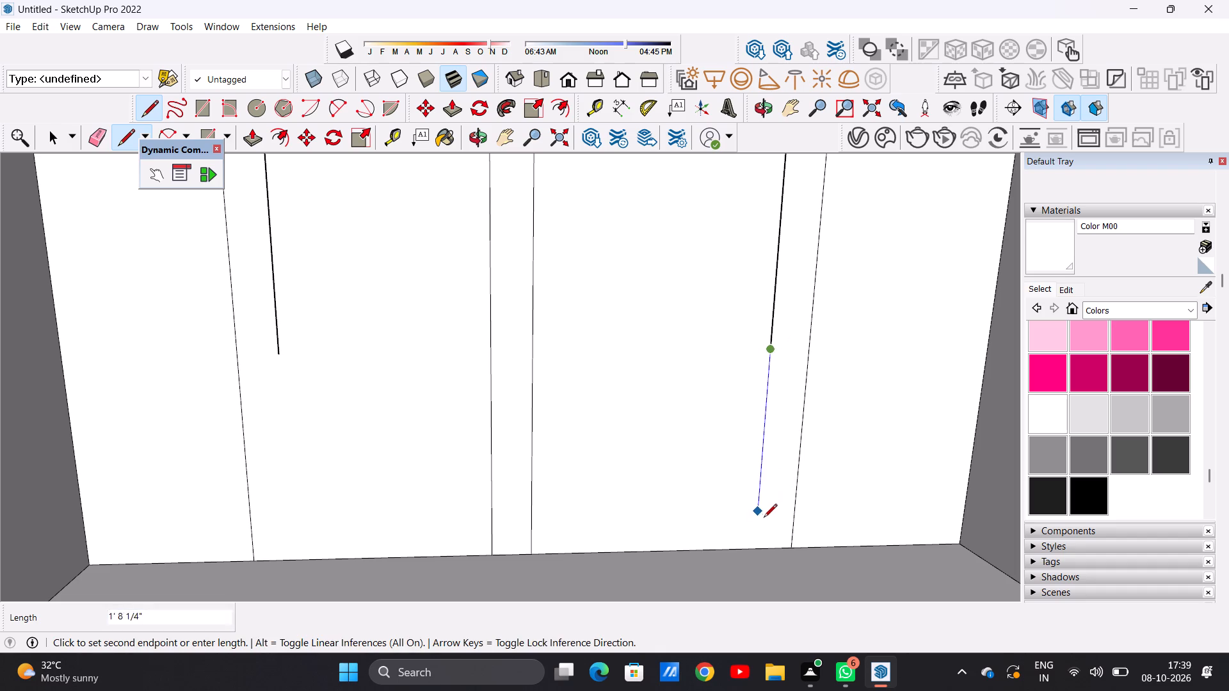
pyautogui.click(757, 549)
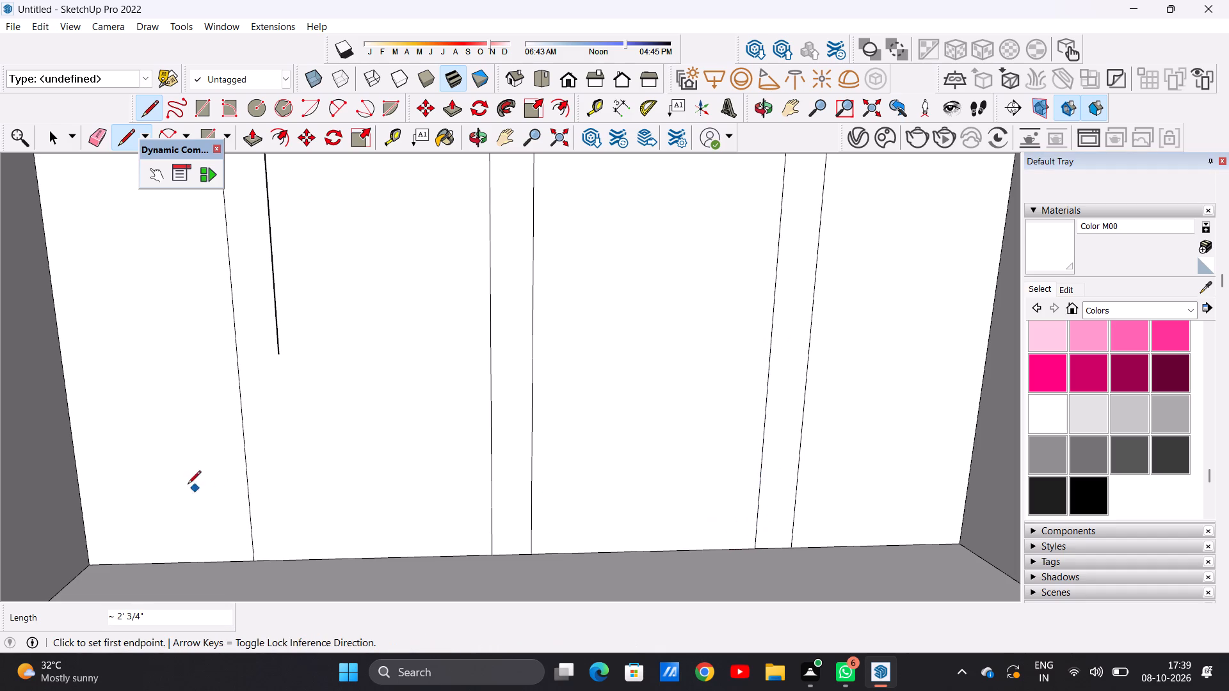
pyautogui.click(279, 354)
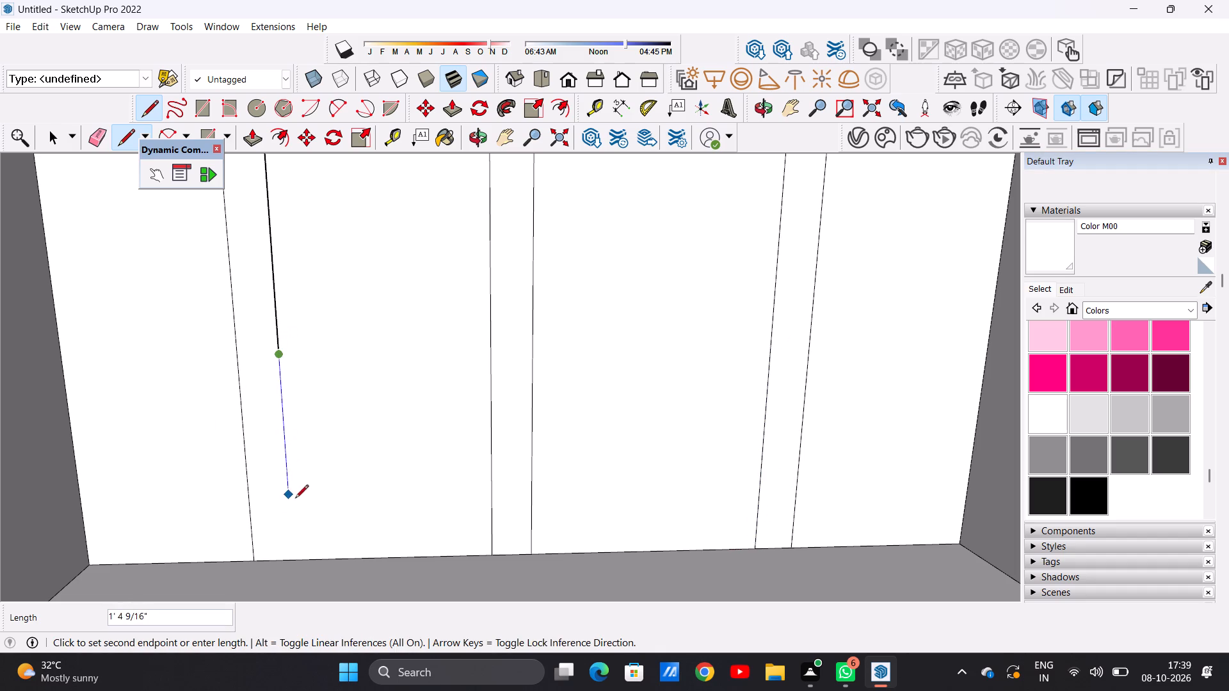
pyautogui.click(296, 559)
pyautogui.press('space')
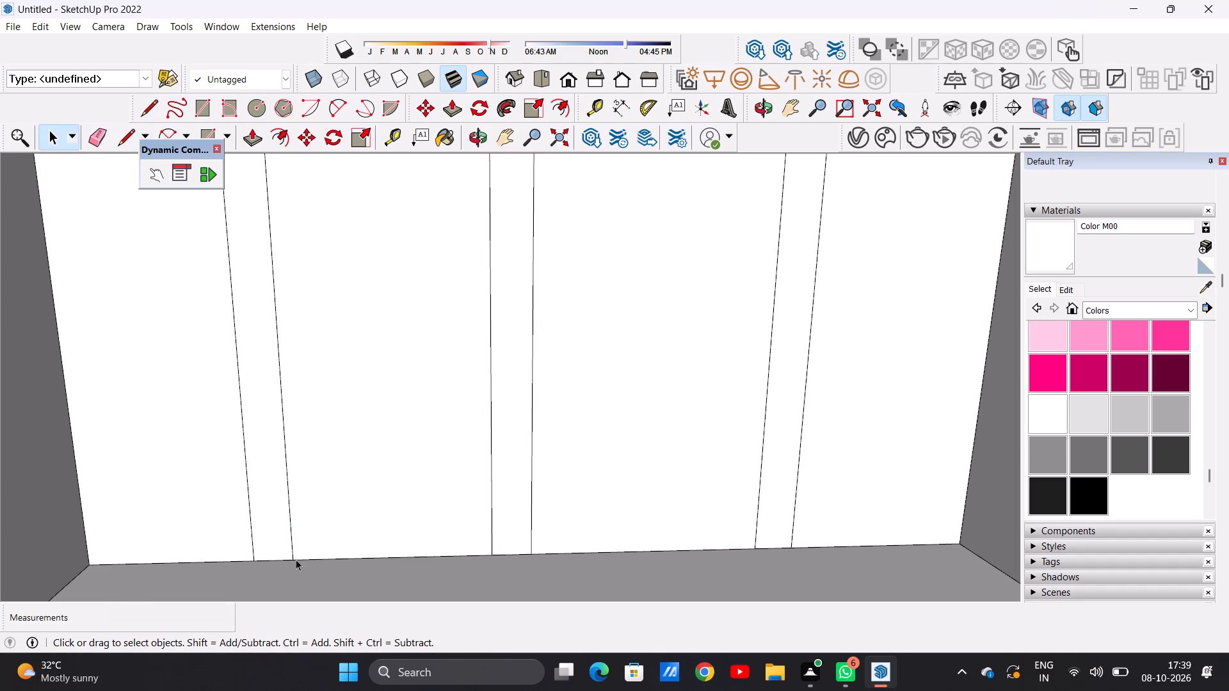
# Examine the floor-length door outline against the surrounding windows of the central block.
pyautogui.scroll(-20, 328, 498)
pyautogui.scroll(-2, 328, 498)
pyautogui.moveTo(376, 495); pyautogui.dragTo(371, 448, button='middle')
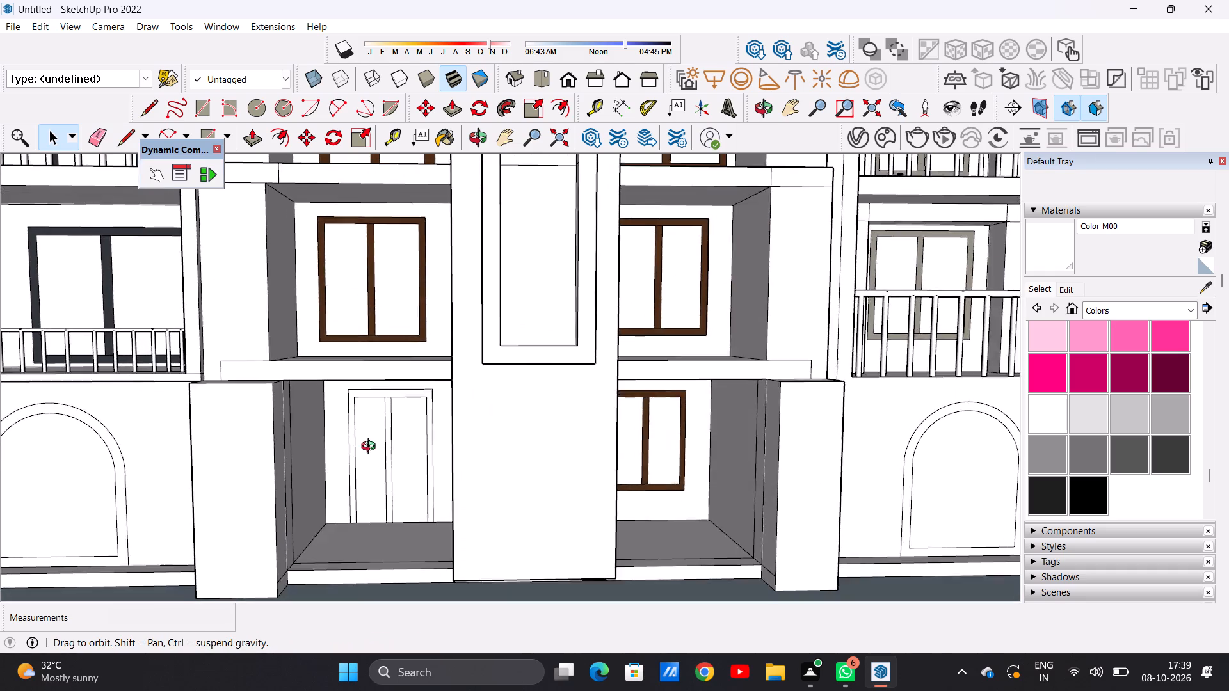
pyautogui.moveTo(371, 448); pyautogui.dragTo(386, 405, button='middle')
pyautogui.scroll(7, 390, 480)
pyautogui.scroll(-6, 345, 488)
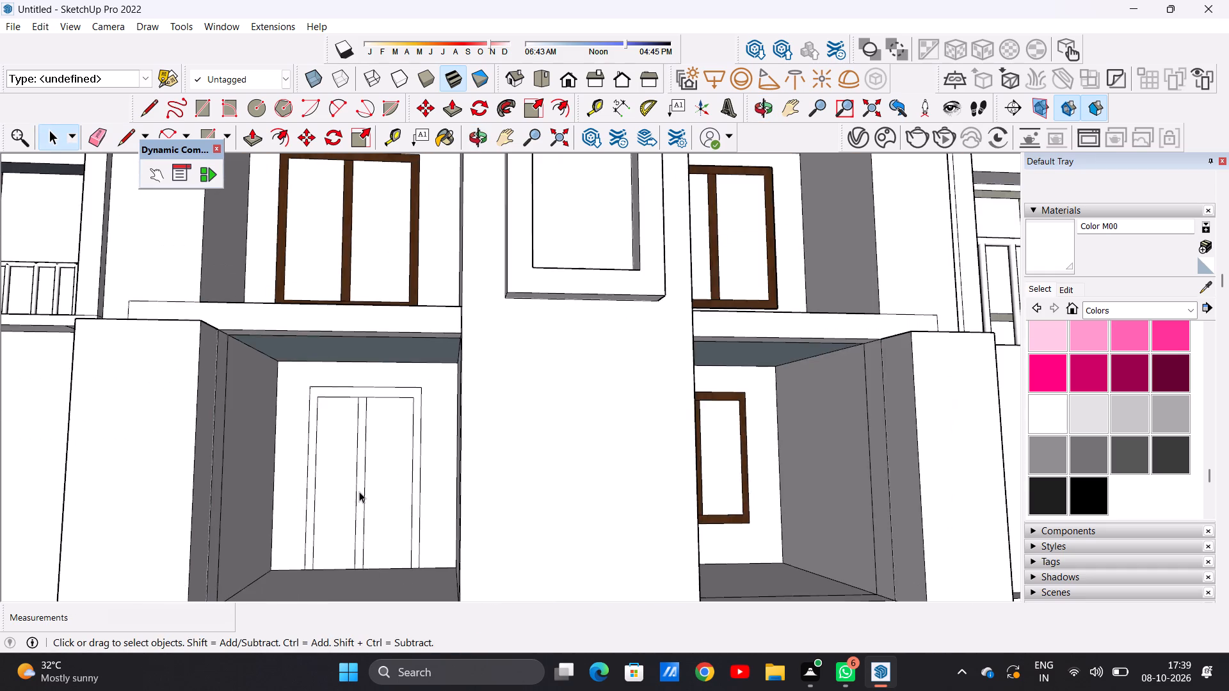
pyautogui.moveTo(362, 511); pyautogui.dragTo(366, 549, button='middle')
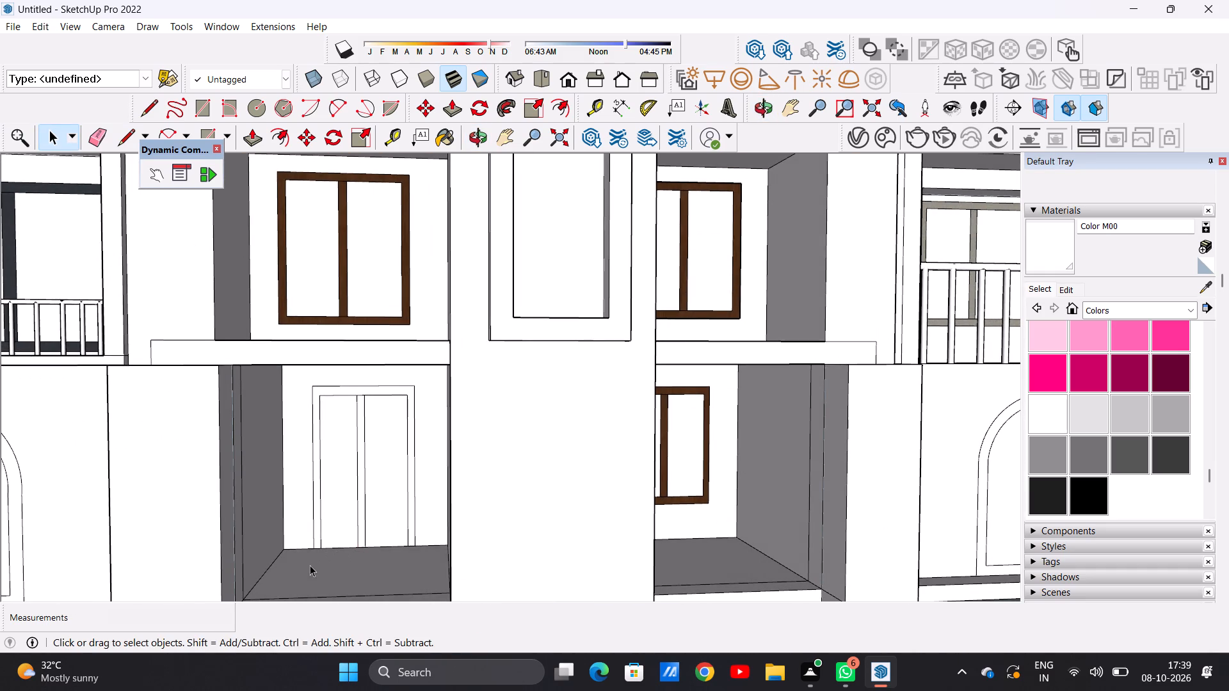
pyautogui.scroll(-2, 332, 548)
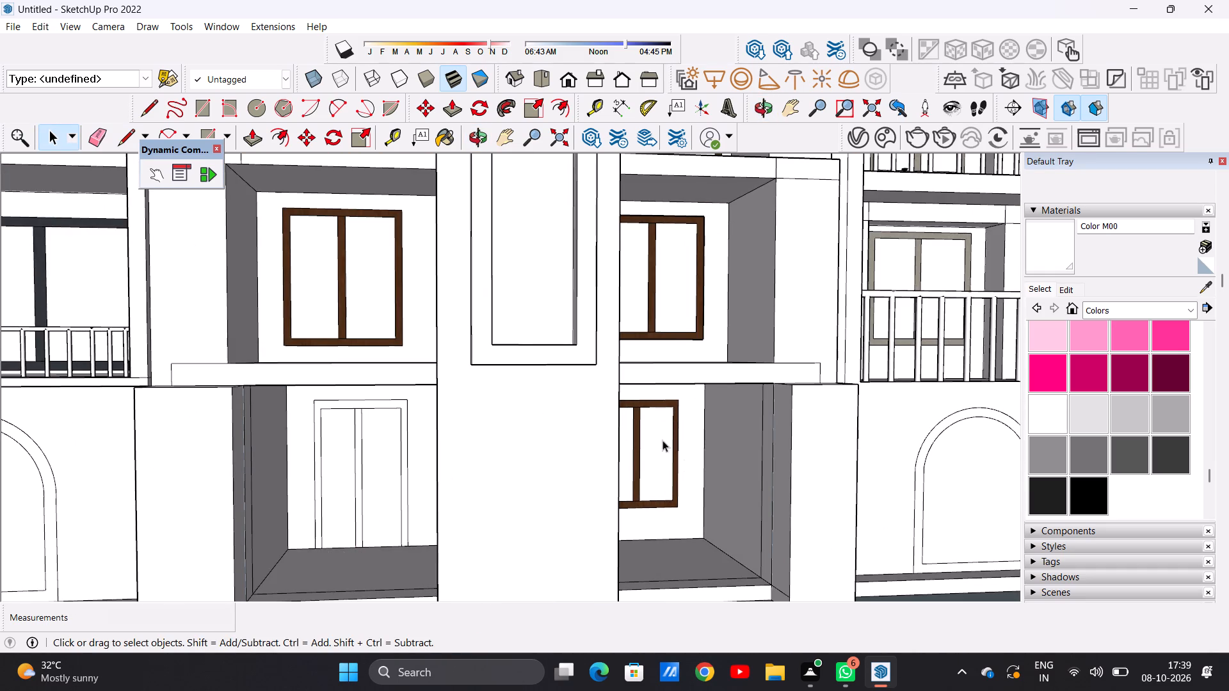
pyautogui.scroll(2, 413, 517)
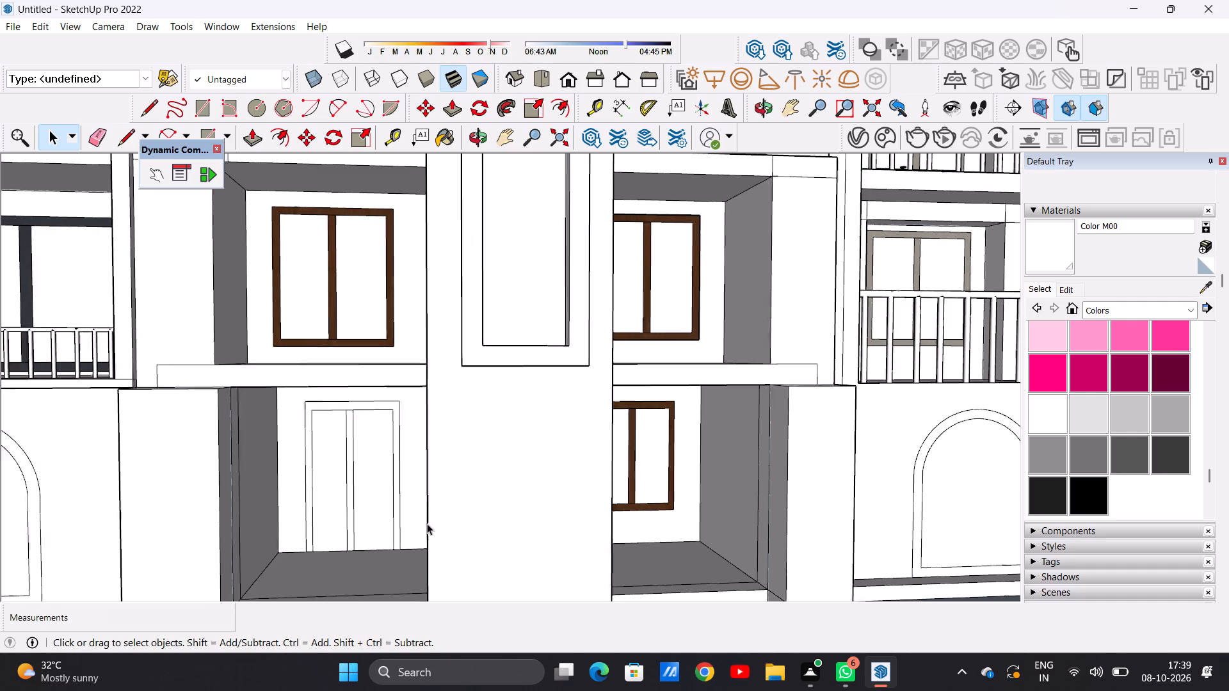
# Draw a horizontal bottom rail line just above the floor, spanning the door outline between the frame's outer side edges.
pyautogui.scroll(4, 427, 523)
pyautogui.scroll(2, 325, 574)
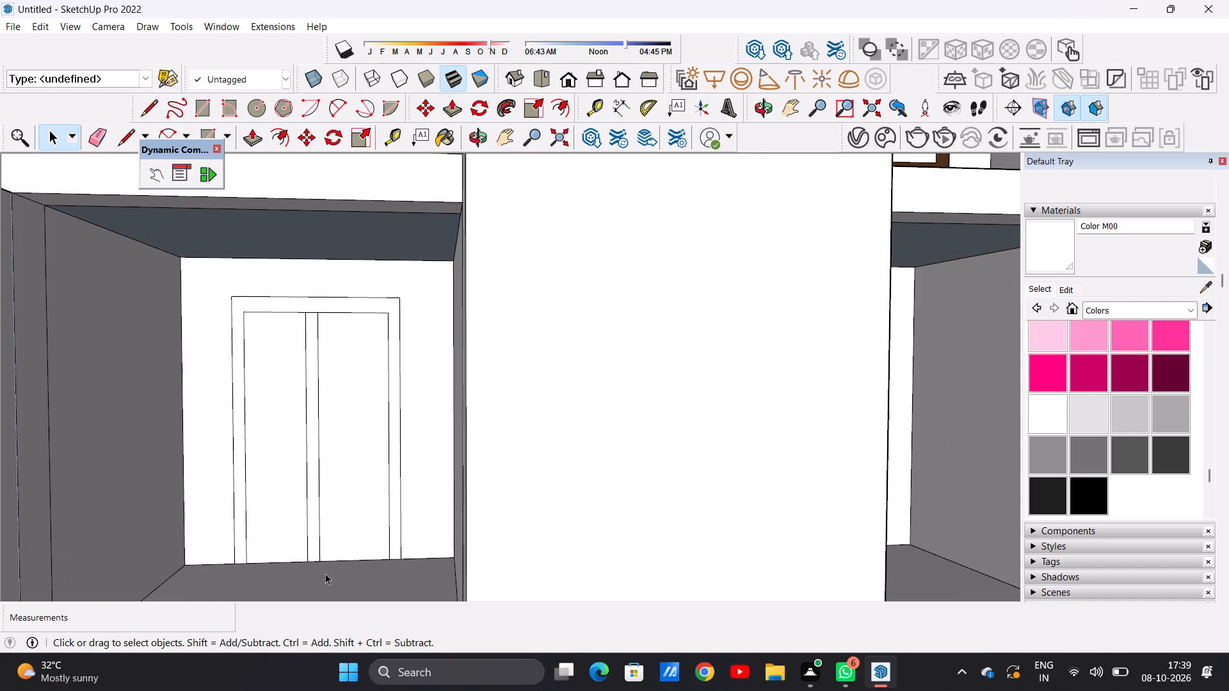
pyautogui.scroll(3, 297, 570)
pyautogui.scroll(-1, 297, 569)
pyautogui.scroll(2, 297, 569)
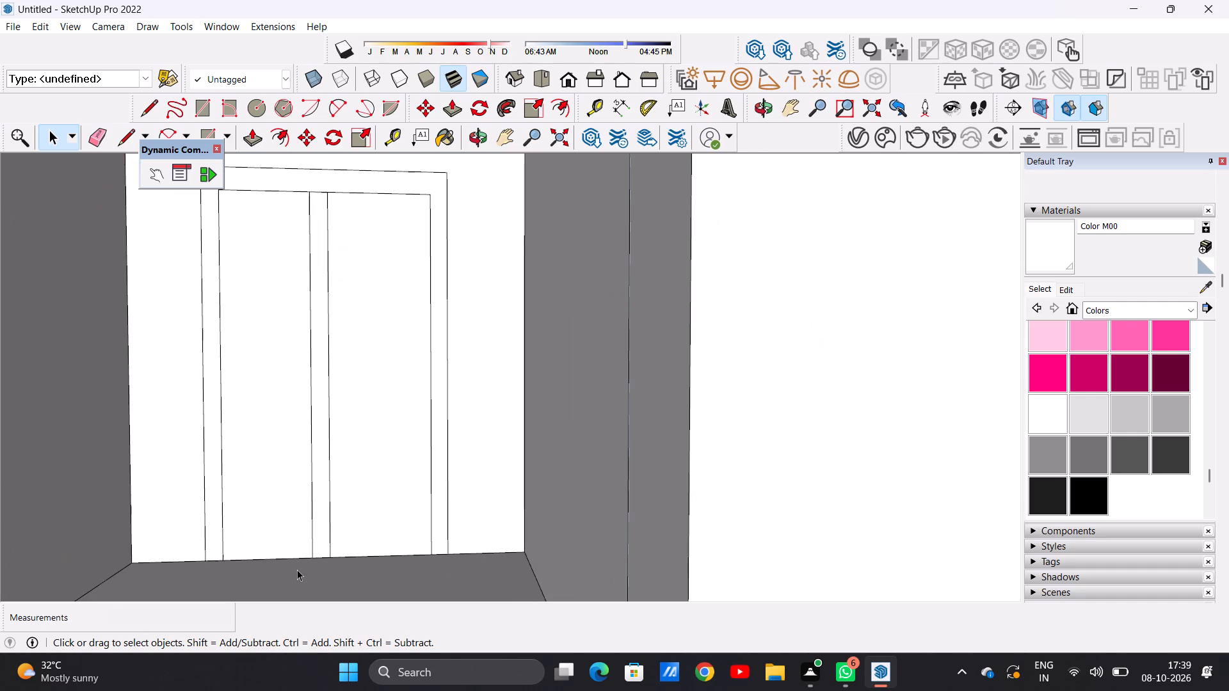
pyautogui.press('l')
pyautogui.scroll(5, 280, 539)
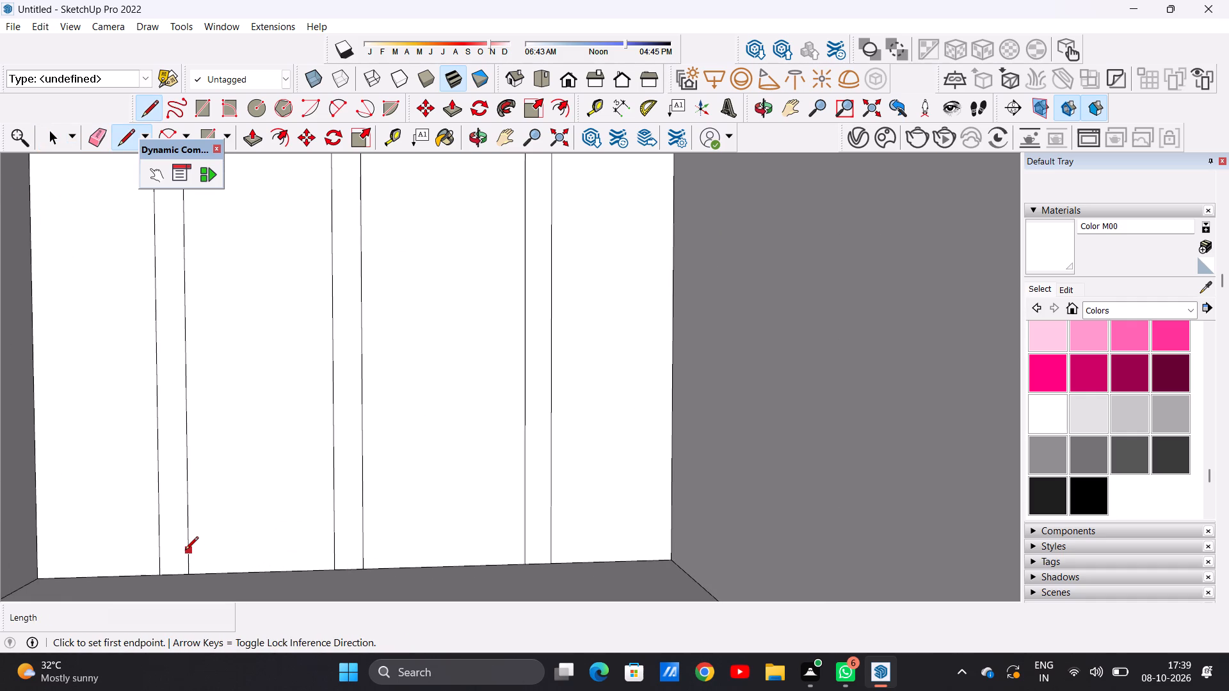
pyautogui.click(185, 551)
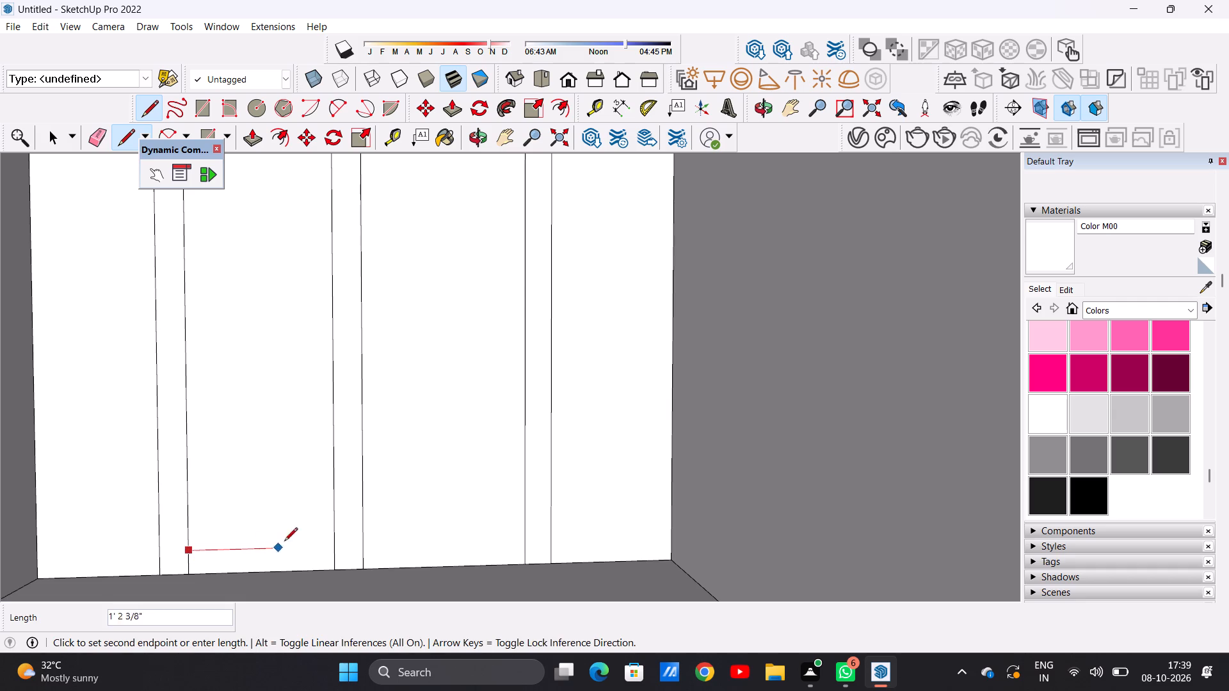
pyautogui.click(334, 547)
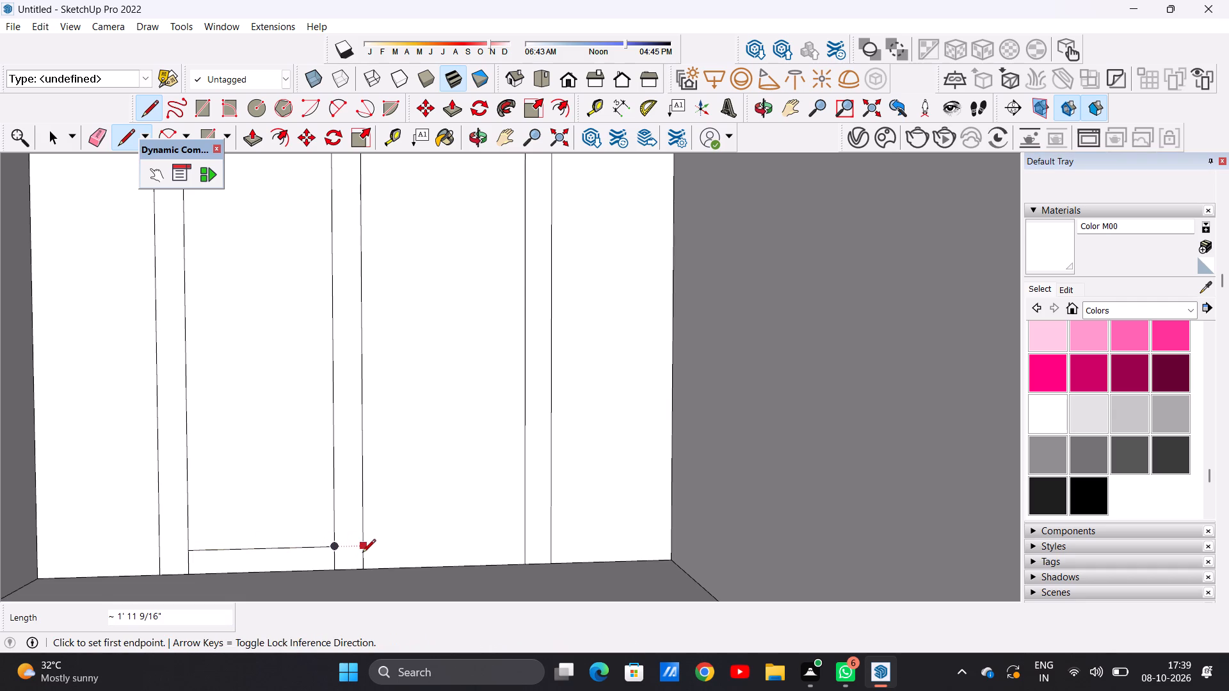
pyautogui.click(365, 548)
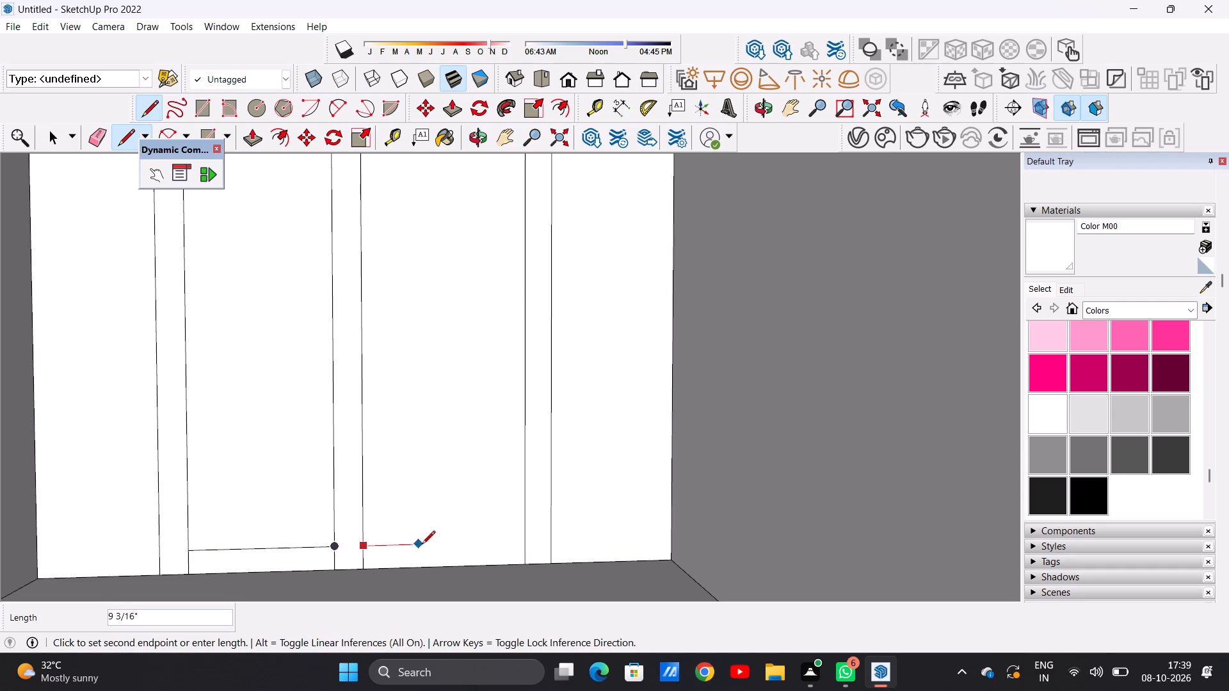
pyautogui.click(549, 540)
pyautogui.click(365, 550)
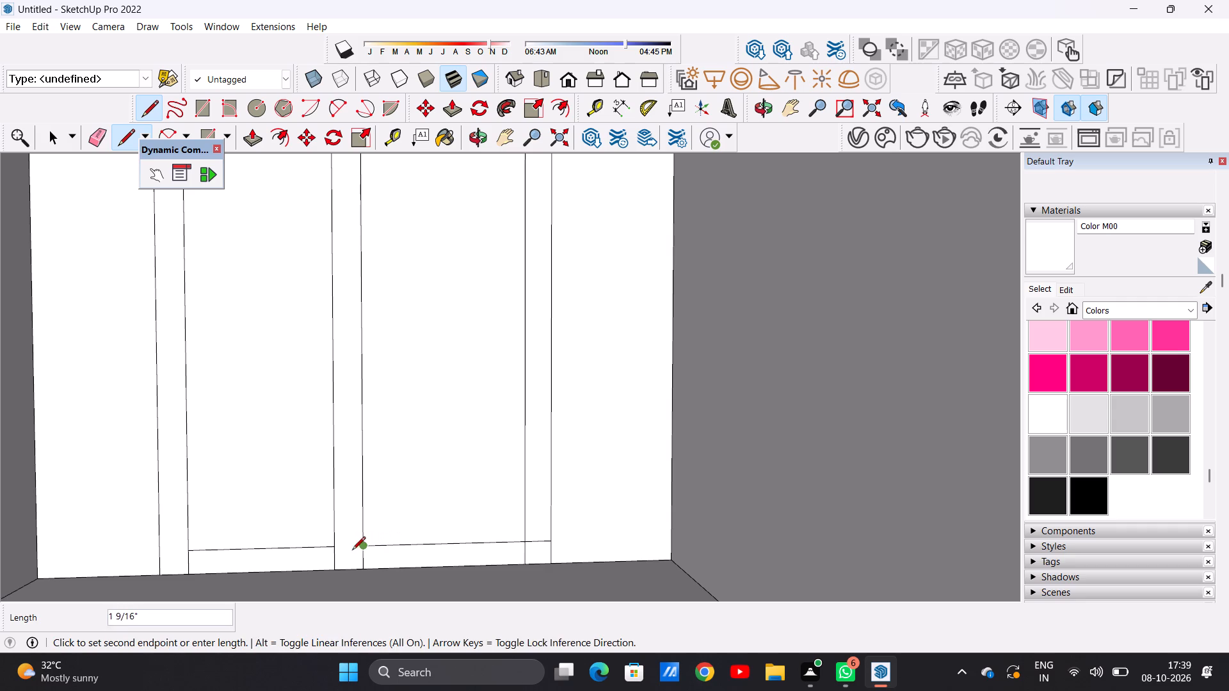
pyautogui.click(337, 552)
pyautogui.click(185, 551)
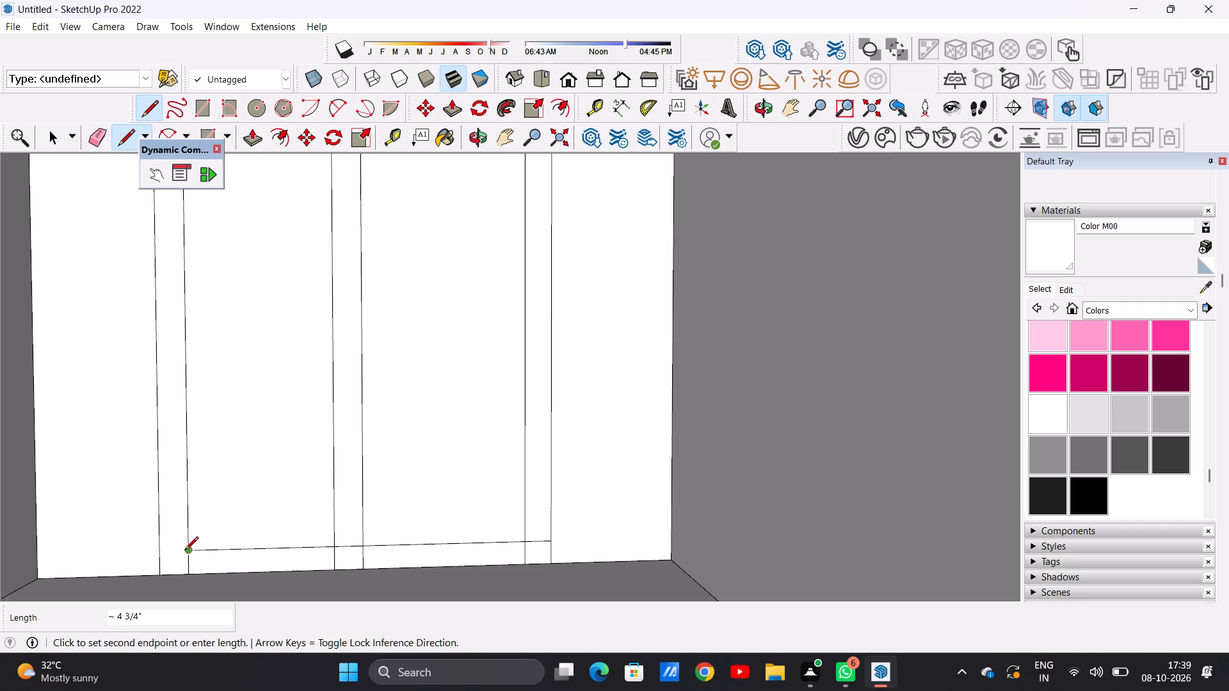
pyautogui.click(161, 552)
# Erase the short vertical segments of the mullion and inner frame edges below the bottom rail line.
pyautogui.scroll(-5, 258, 543)
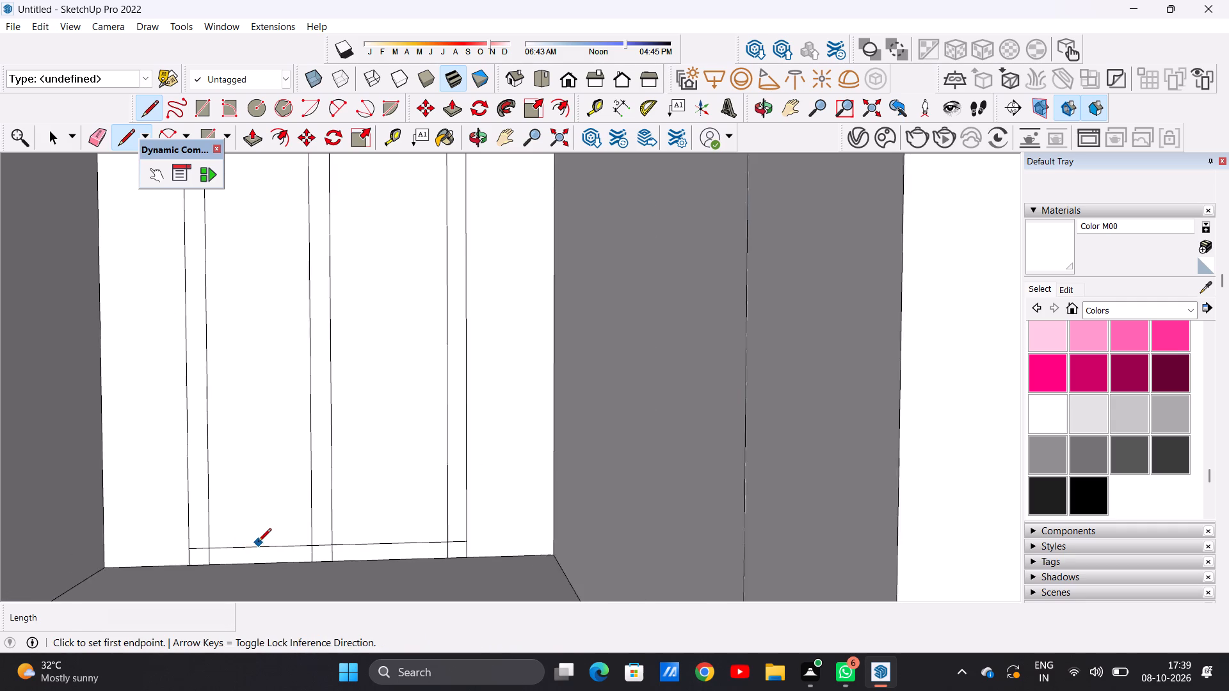
pyautogui.scroll(-9, 258, 543)
pyautogui.scroll(6, 271, 576)
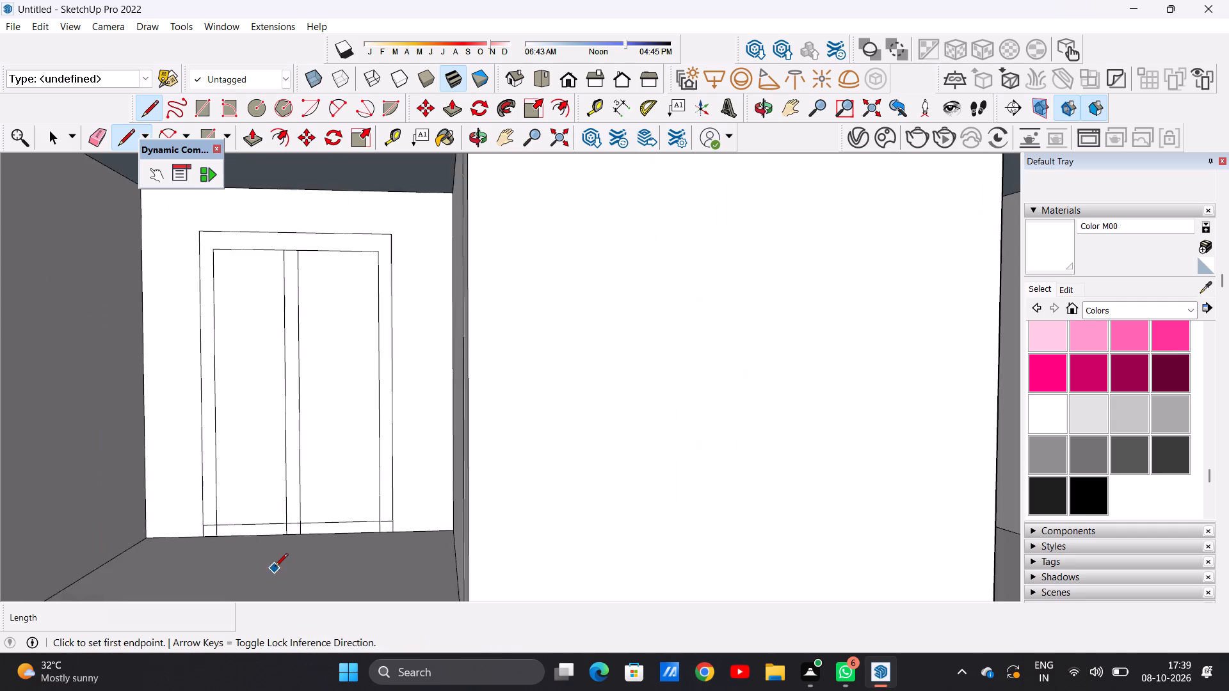
pyautogui.scroll(13, 275, 568)
pyautogui.press('space')
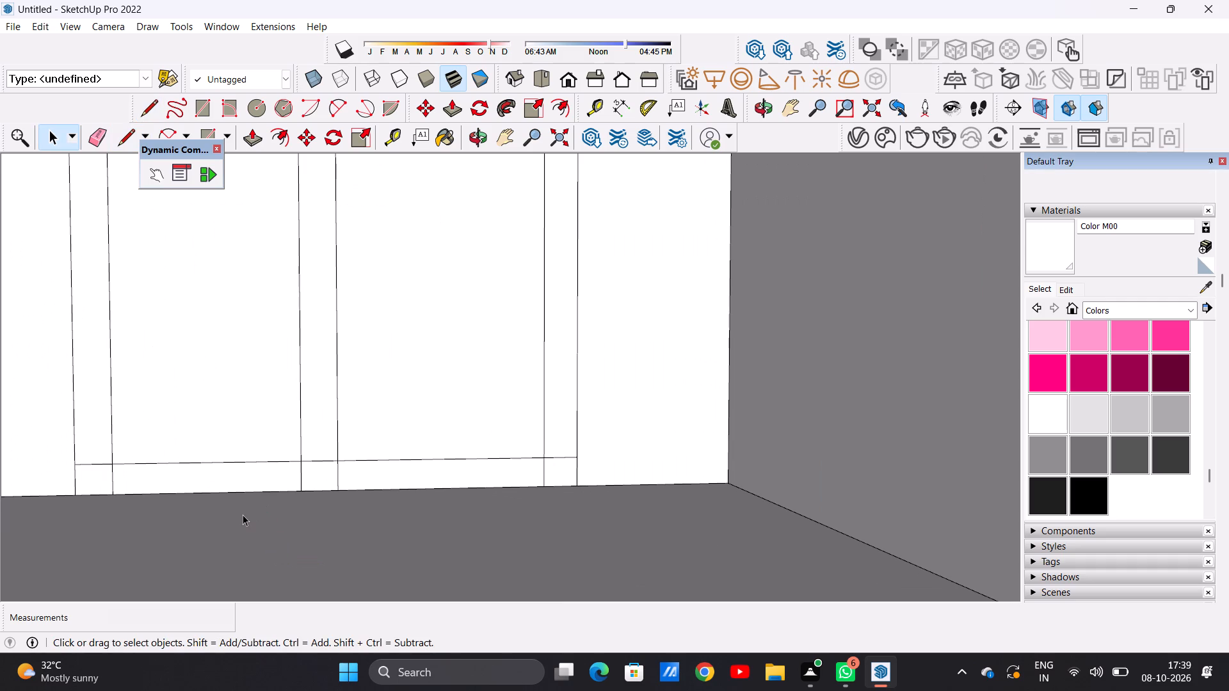
pyautogui.press('e')
pyautogui.scroll(6, 192, 494)
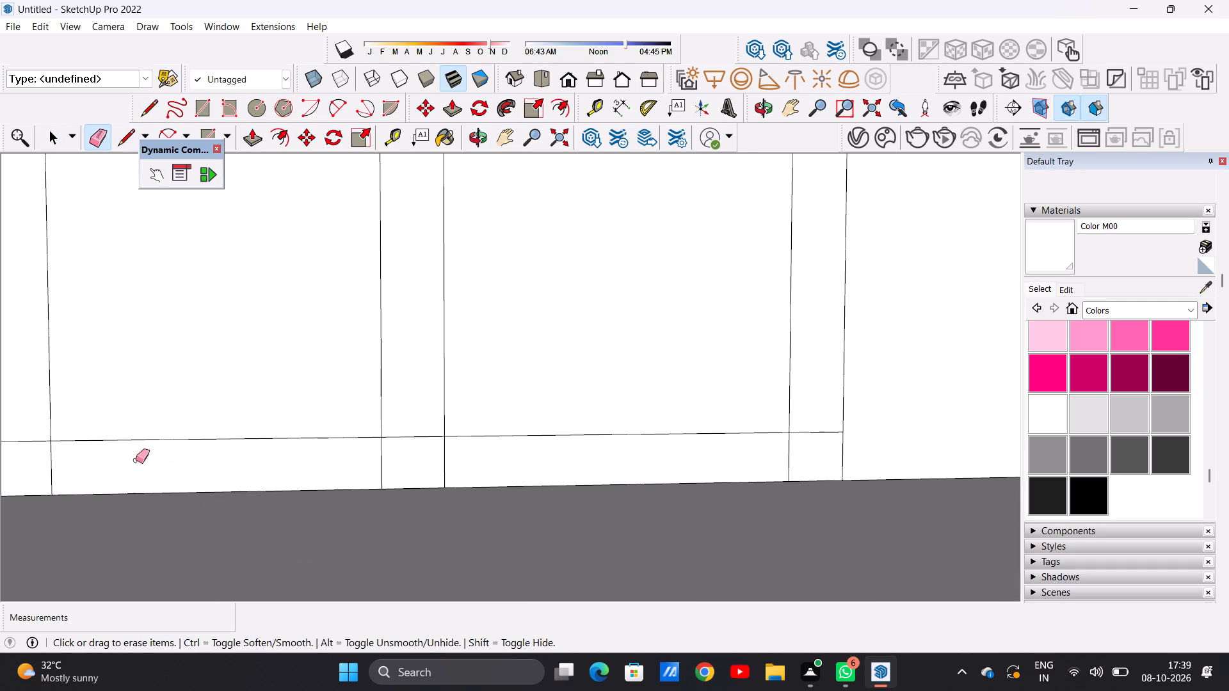
pyautogui.scroll(-7, 249, 458)
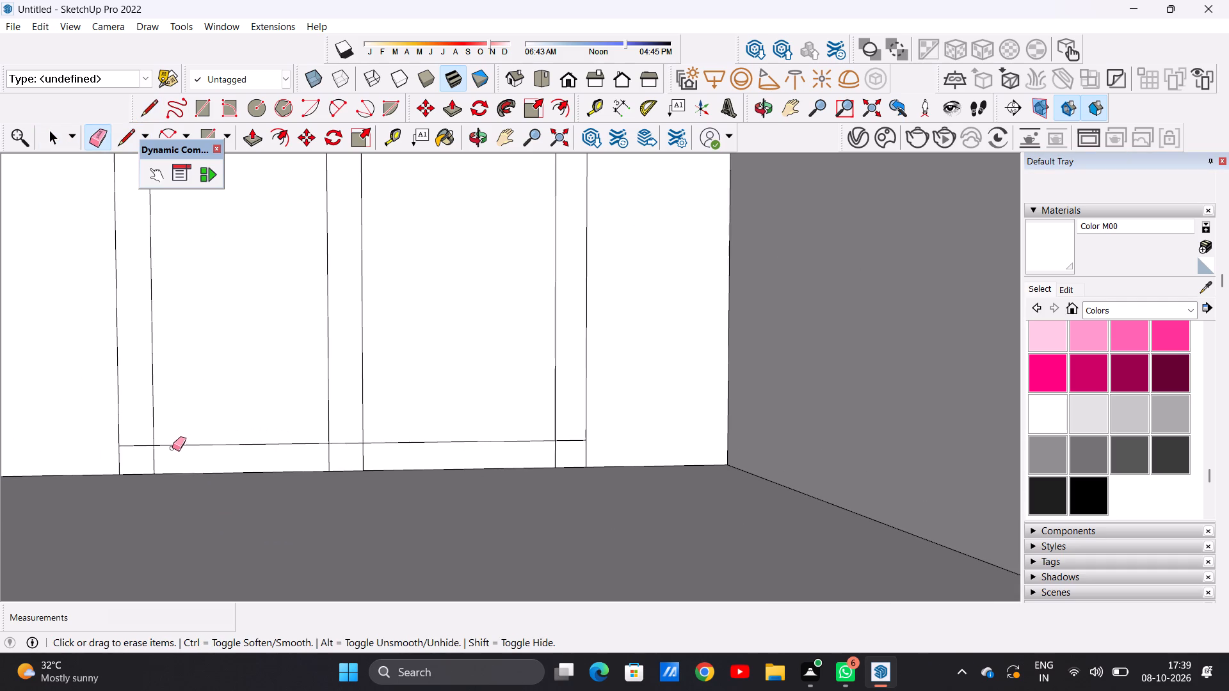
pyautogui.scroll(5, 120, 477)
pyautogui.moveTo(161, 445); pyautogui.dragTo(209, 445)
pyautogui.moveTo(186, 452); pyautogui.dragTo(168, 450)
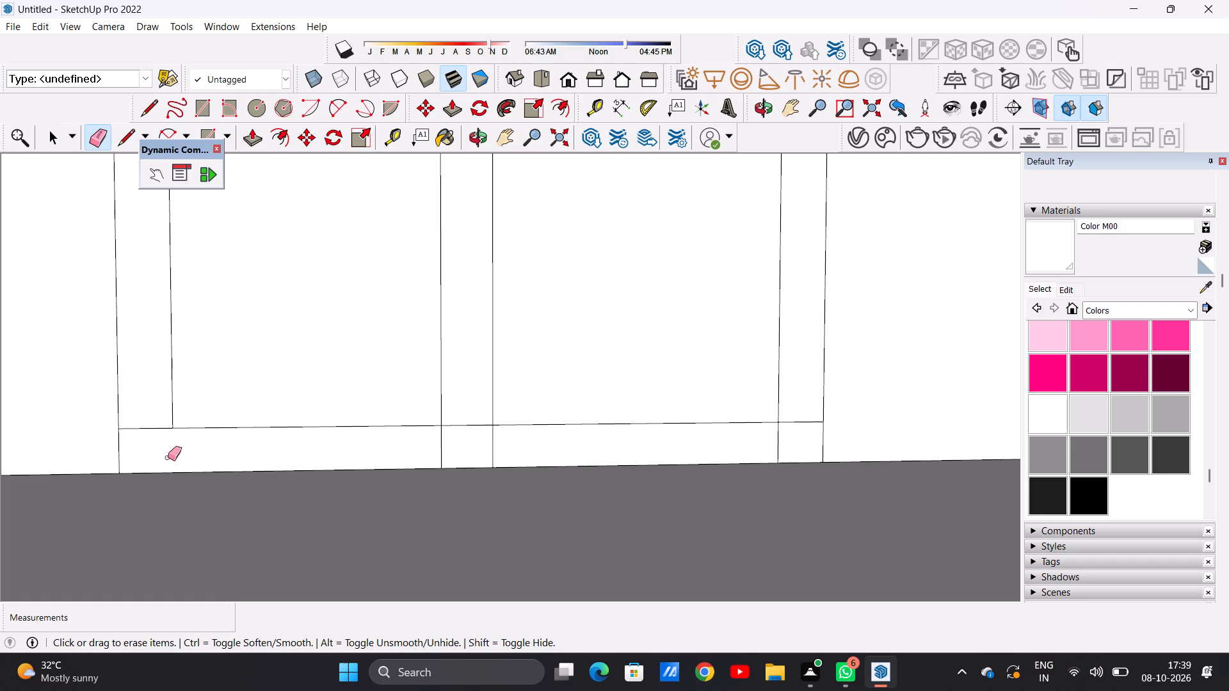
pyautogui.moveTo(514, 443); pyautogui.dragTo(427, 447)
pyautogui.moveTo(415, 443); pyautogui.dragTo(456, 443)
pyautogui.scroll(-7, 451, 488)
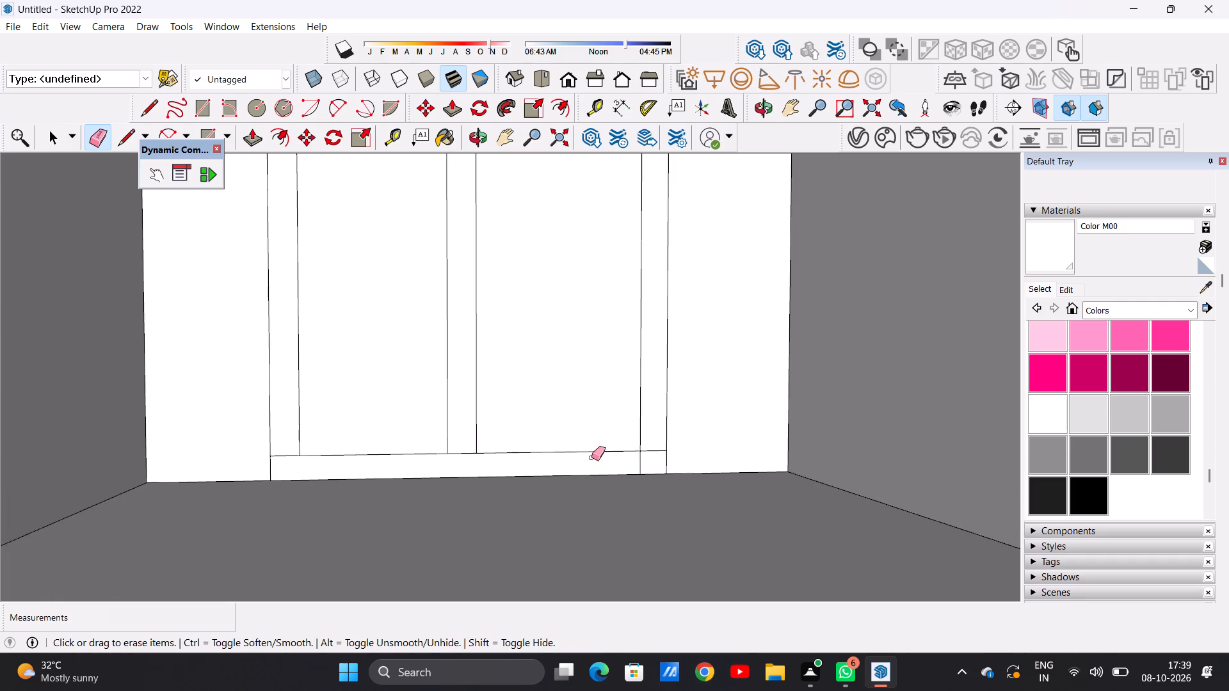
pyautogui.scroll(10, 599, 457)
pyautogui.moveTo(653, 481); pyautogui.dragTo(626, 476)
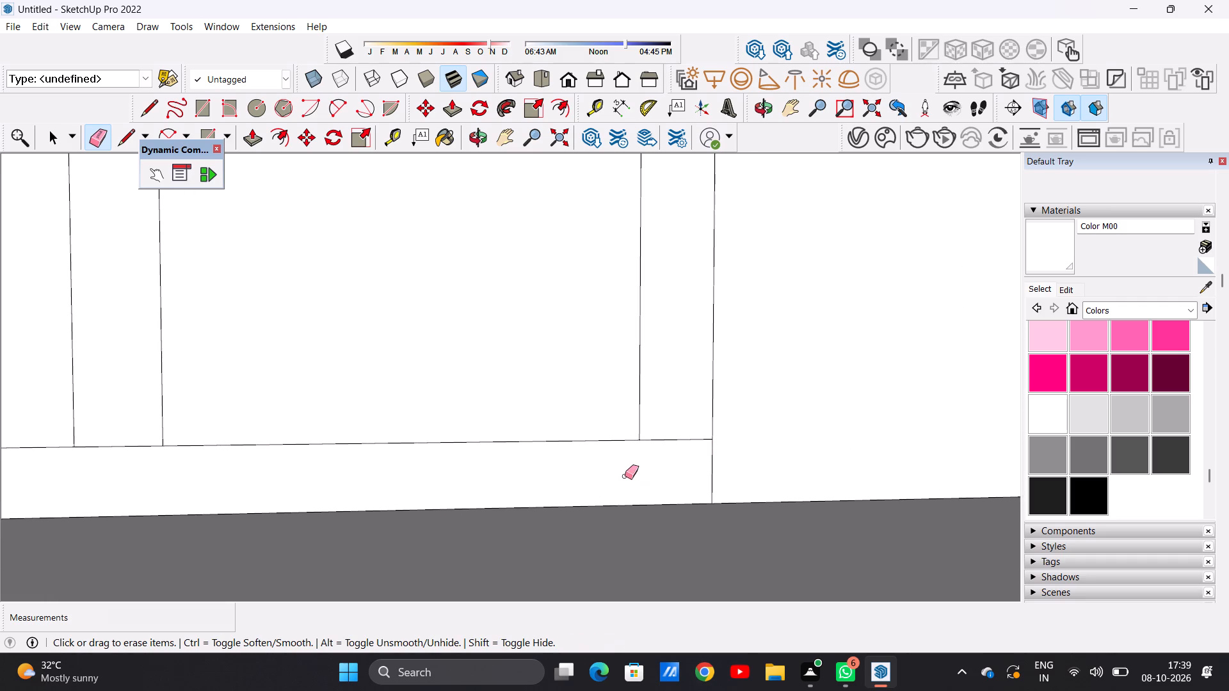
pyautogui.press('space')
# Paint the mullion and surrounding frame of the central block's right ground-floor window with Color M00 white.
pyautogui.scroll(-12, 612, 493)
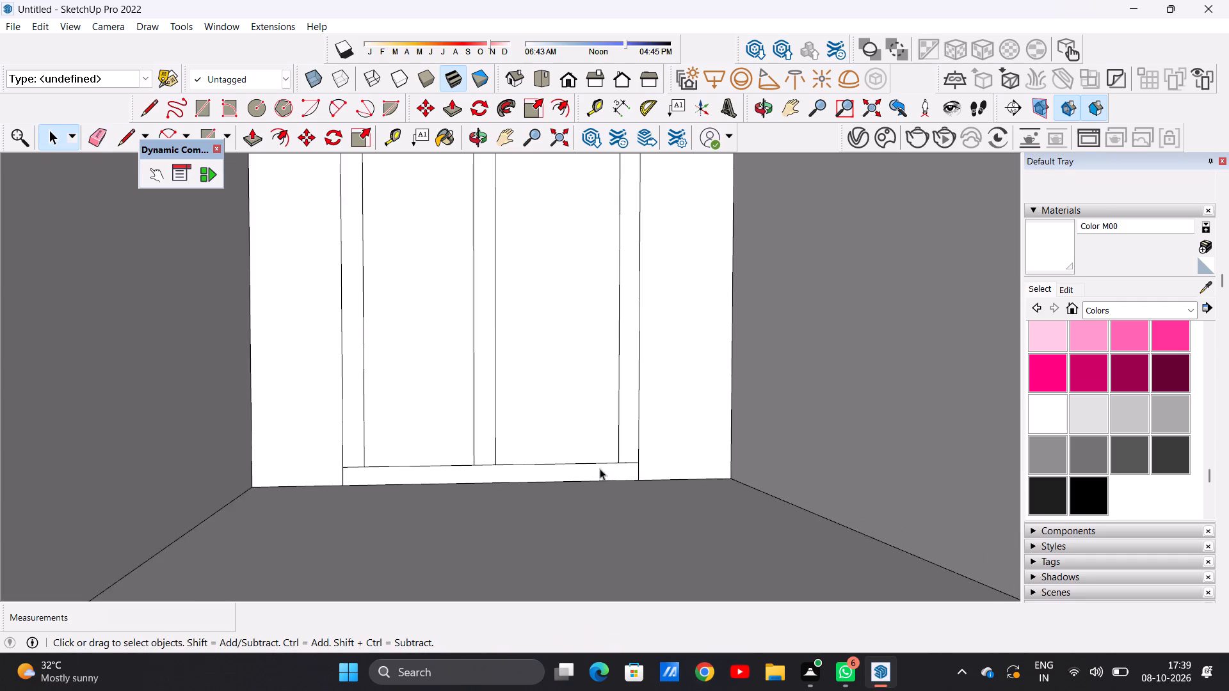
pyautogui.scroll(-4, 600, 468)
pyautogui.scroll(-12, 547, 430)
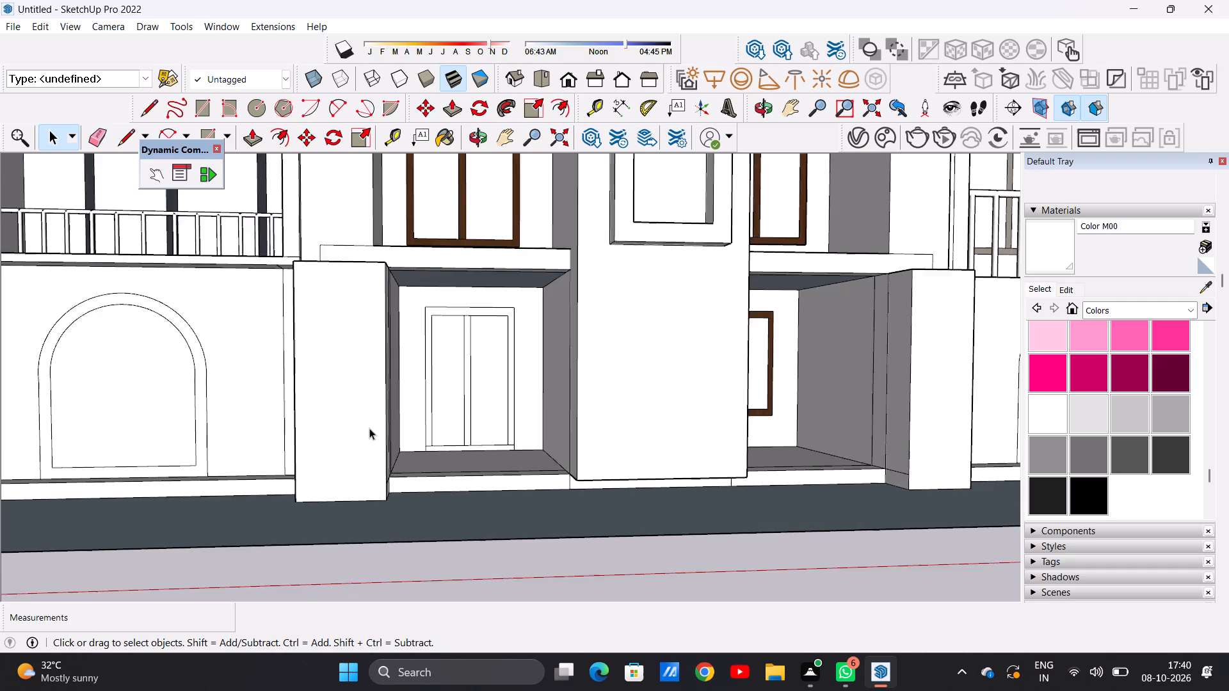
pyautogui.scroll(-2, 369, 428)
pyautogui.scroll(5, 727, 416)
pyautogui.moveTo(732, 413); pyautogui.dragTo(701, 420, button='middle')
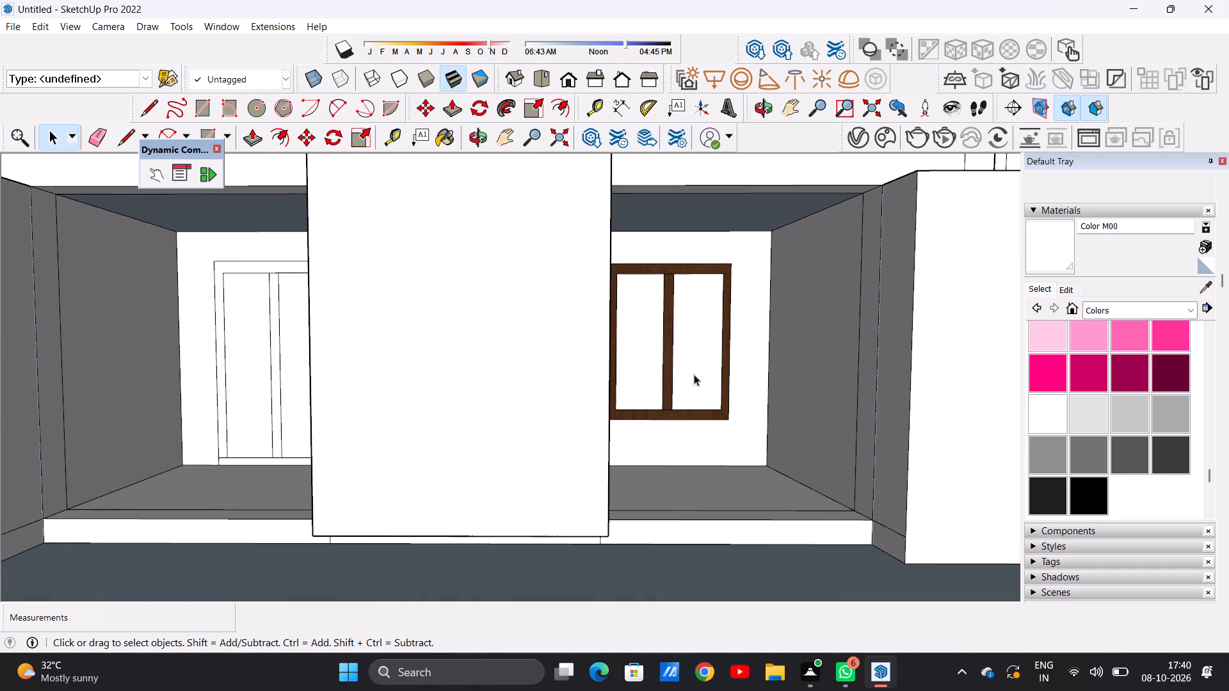
pyautogui.moveTo(726, 374); pyautogui.dragTo(718, 374, button='middle')
pyautogui.scroll(2, 753, 326)
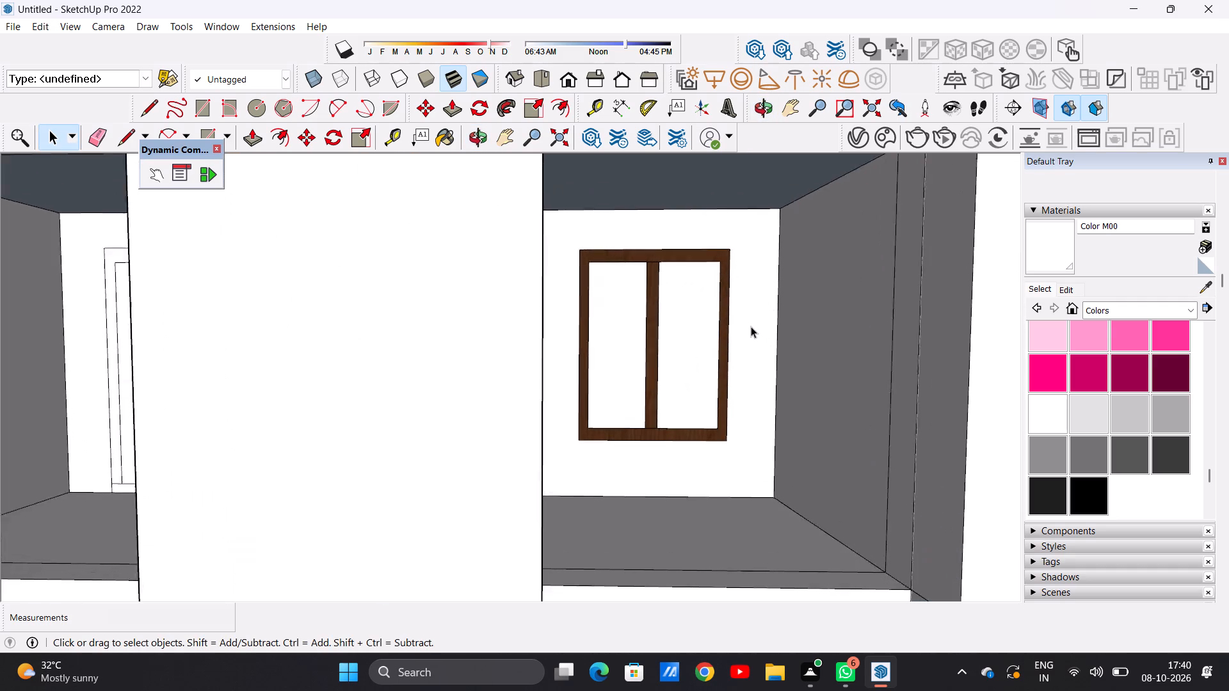
pyautogui.scroll(4, 751, 326)
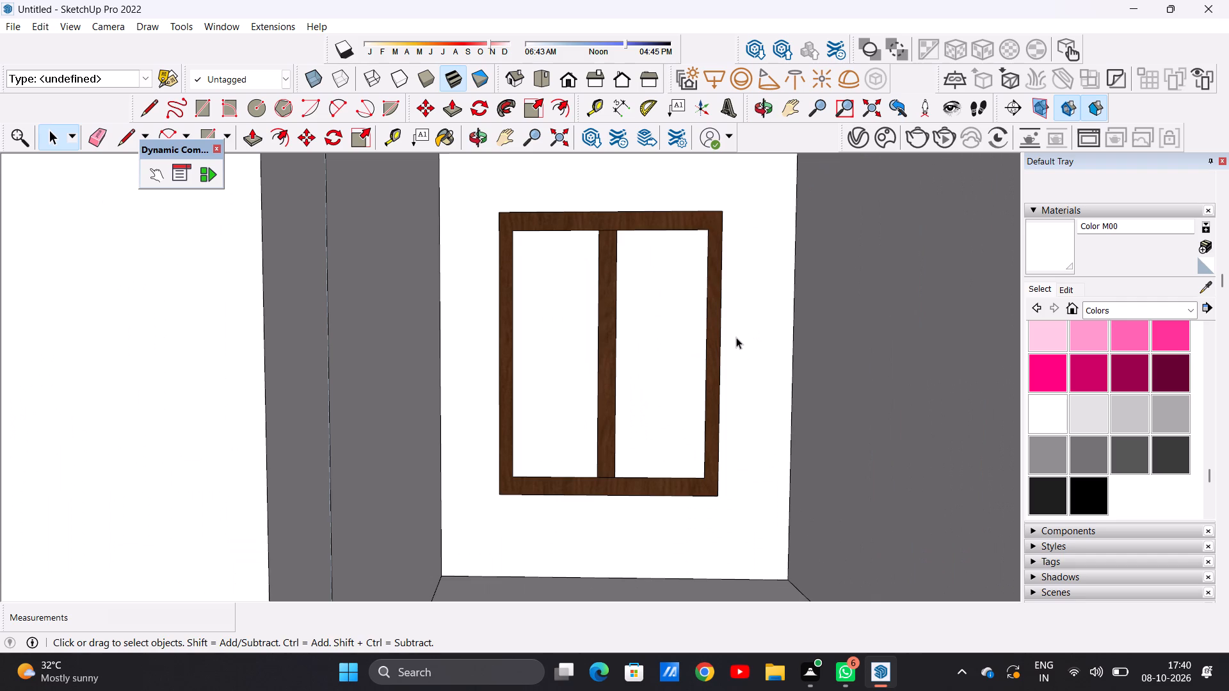
pyautogui.click(1037, 416)
pyautogui.scroll(6, 615, 392)
pyautogui.click(604, 401)
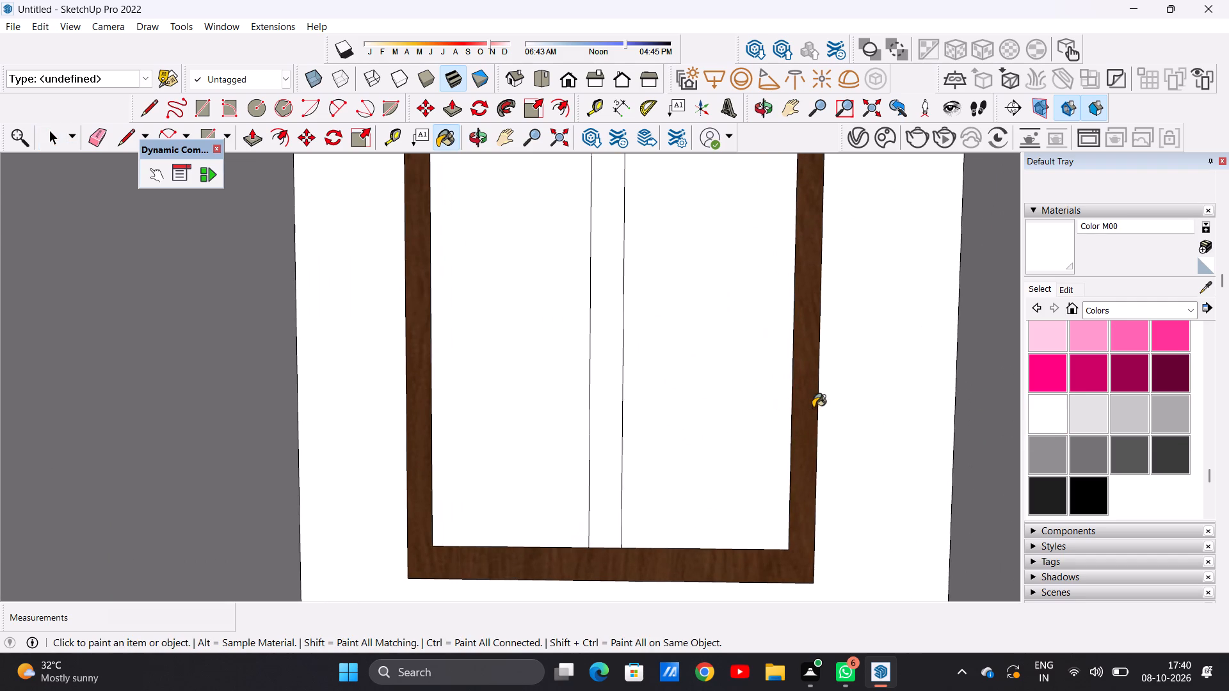
pyautogui.click(806, 408)
pyautogui.press('space')
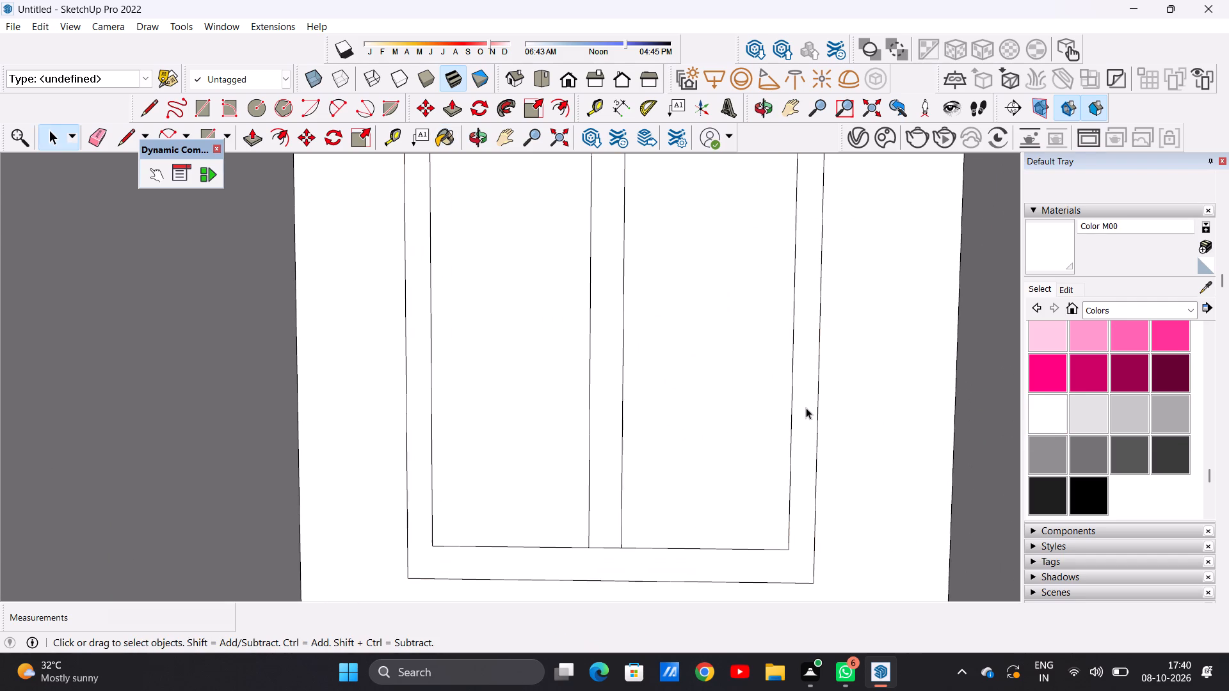
# Draw a rectangle about 5' 1 13/16" wide from the right ground-floor window's bottom edge down to the floor.
pyautogui.scroll(-4, 640, 410)
pyautogui.scroll(-4, 544, 461)
pyautogui.scroll(3, 598, 585)
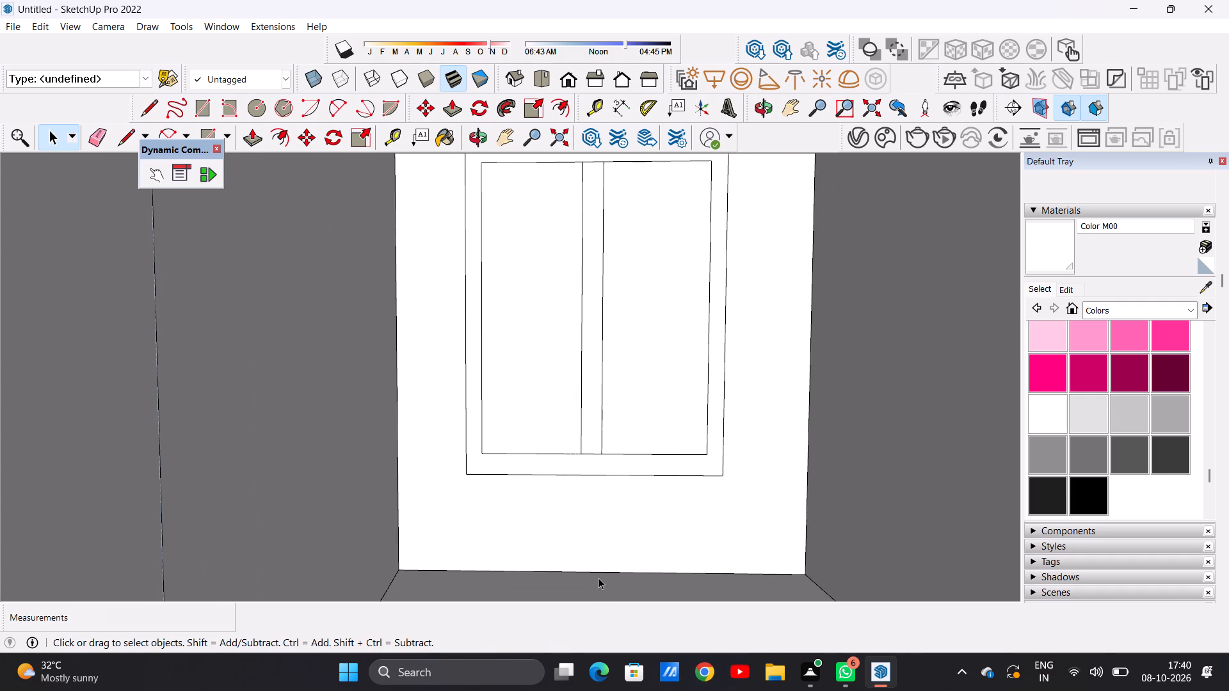
pyautogui.press('r')
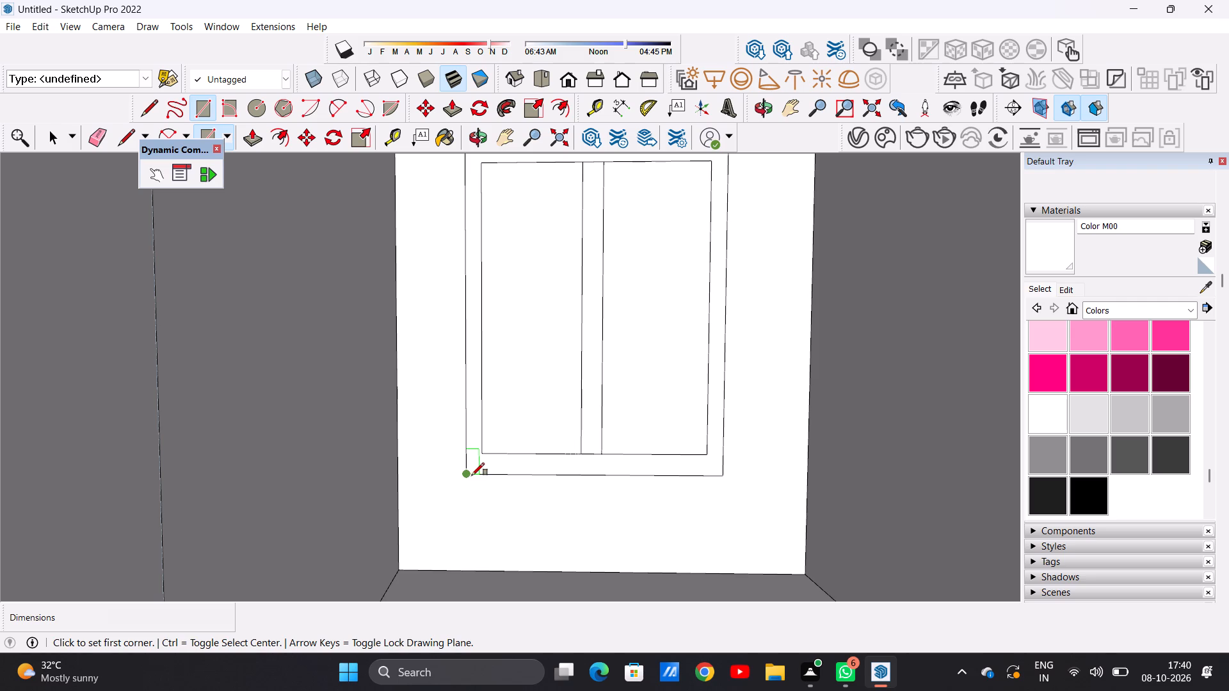
pyautogui.scroll(-14, 524, 481)
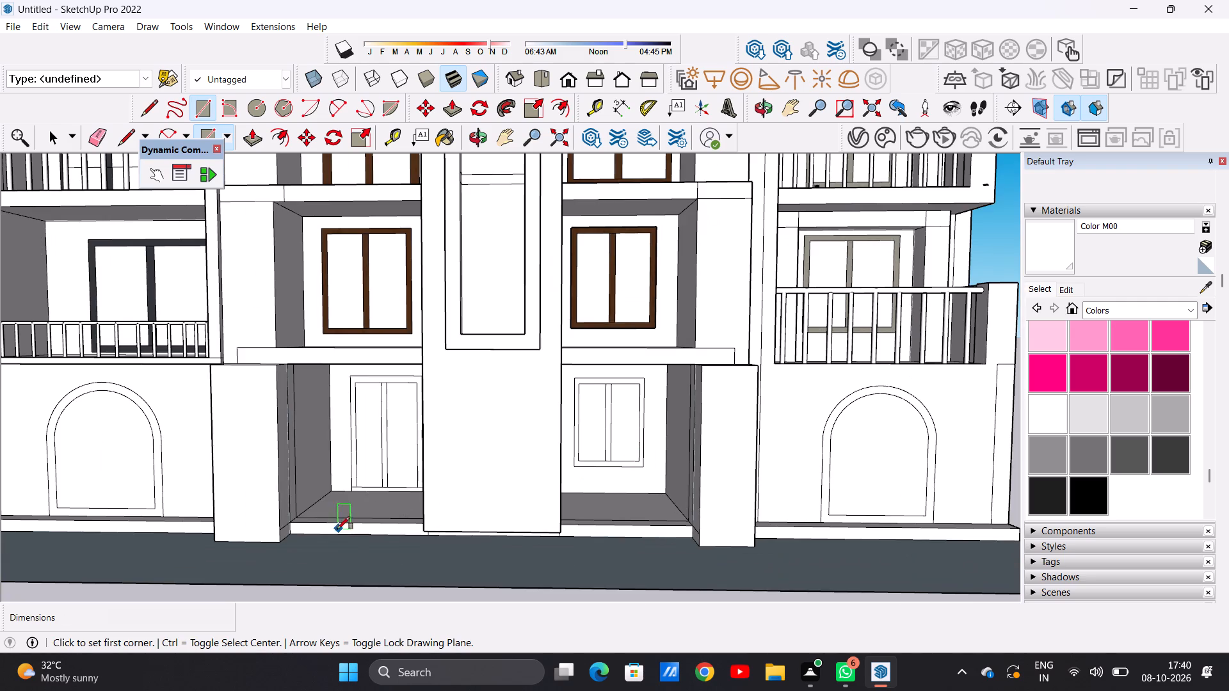
pyautogui.moveTo(317, 527); pyautogui.dragTo(354, 538, button='middle')
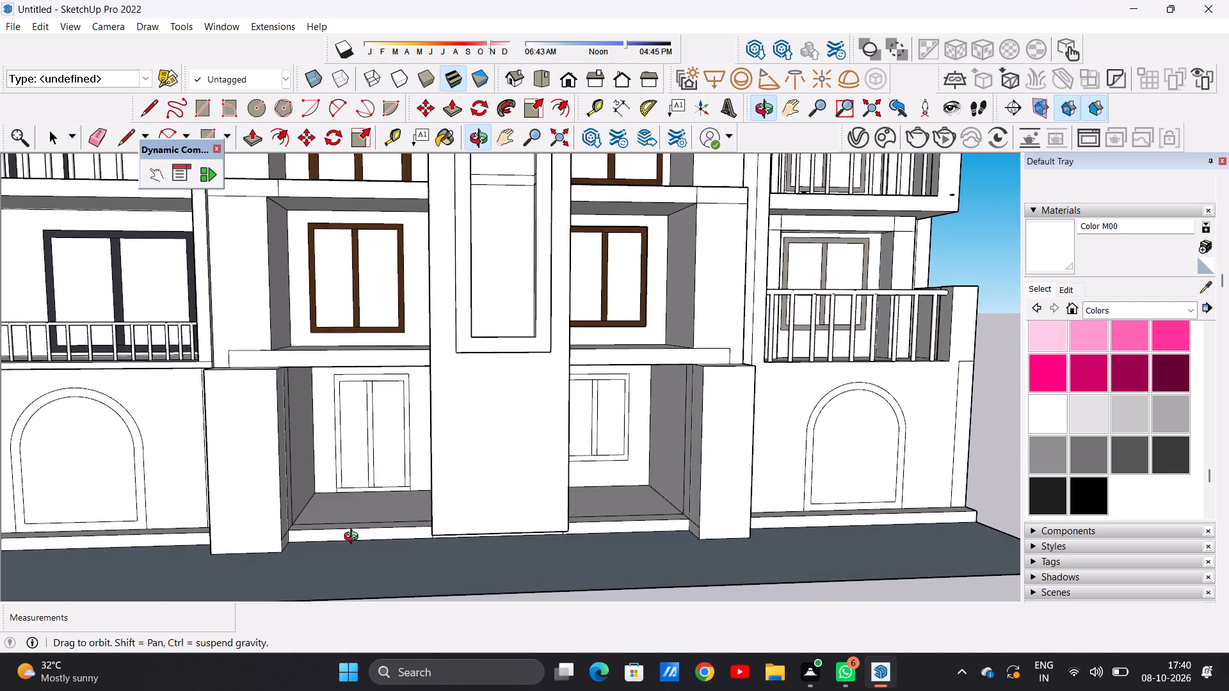
pyautogui.moveTo(354, 538); pyautogui.dragTo(341, 512, button='middle')
pyautogui.scroll(7, 674, 471)
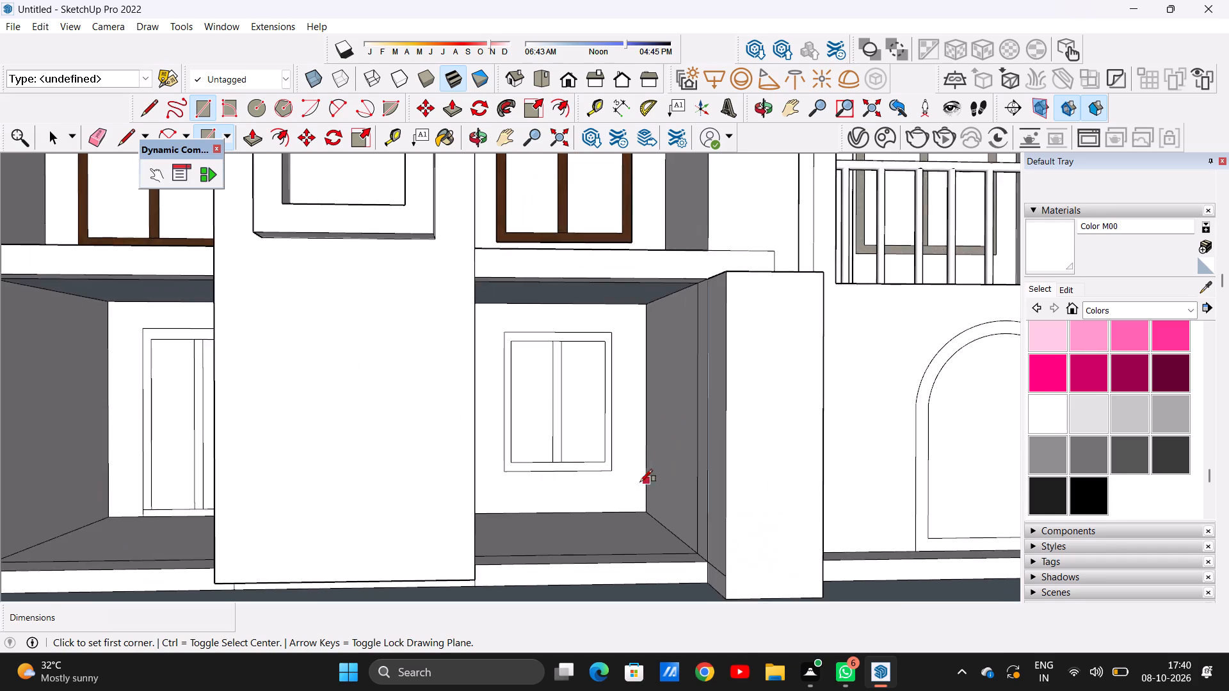
pyautogui.scroll(2, 640, 482)
pyautogui.click(435, 472)
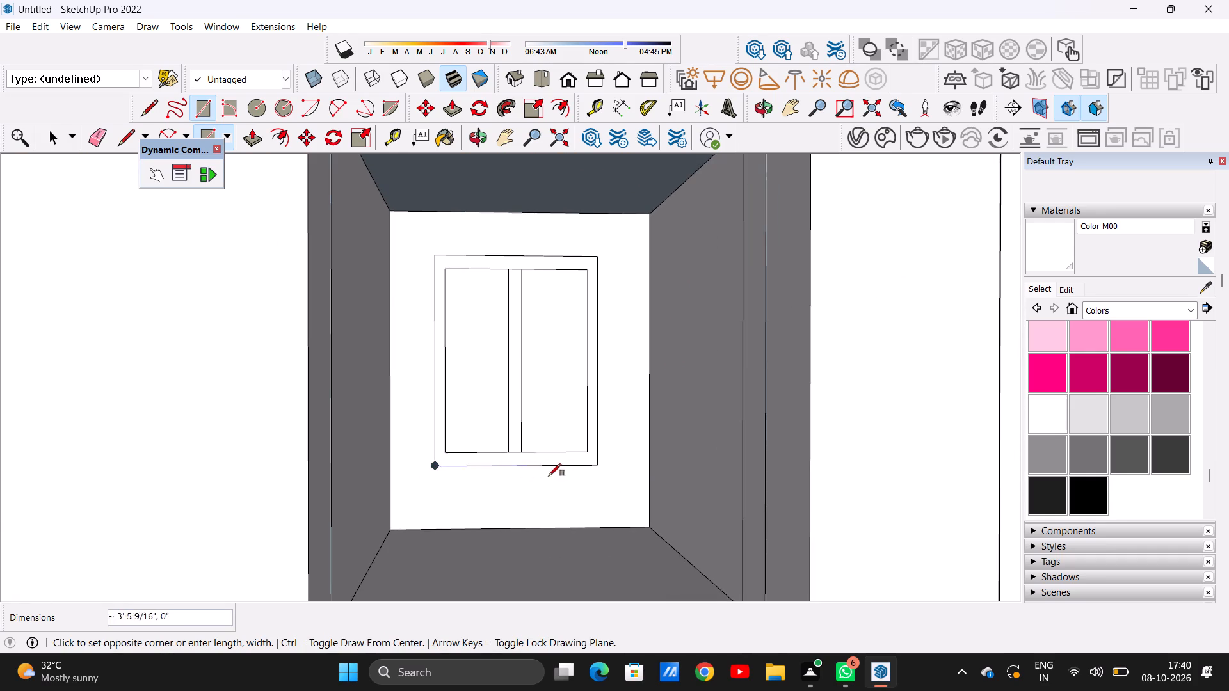
pyautogui.click(597, 465)
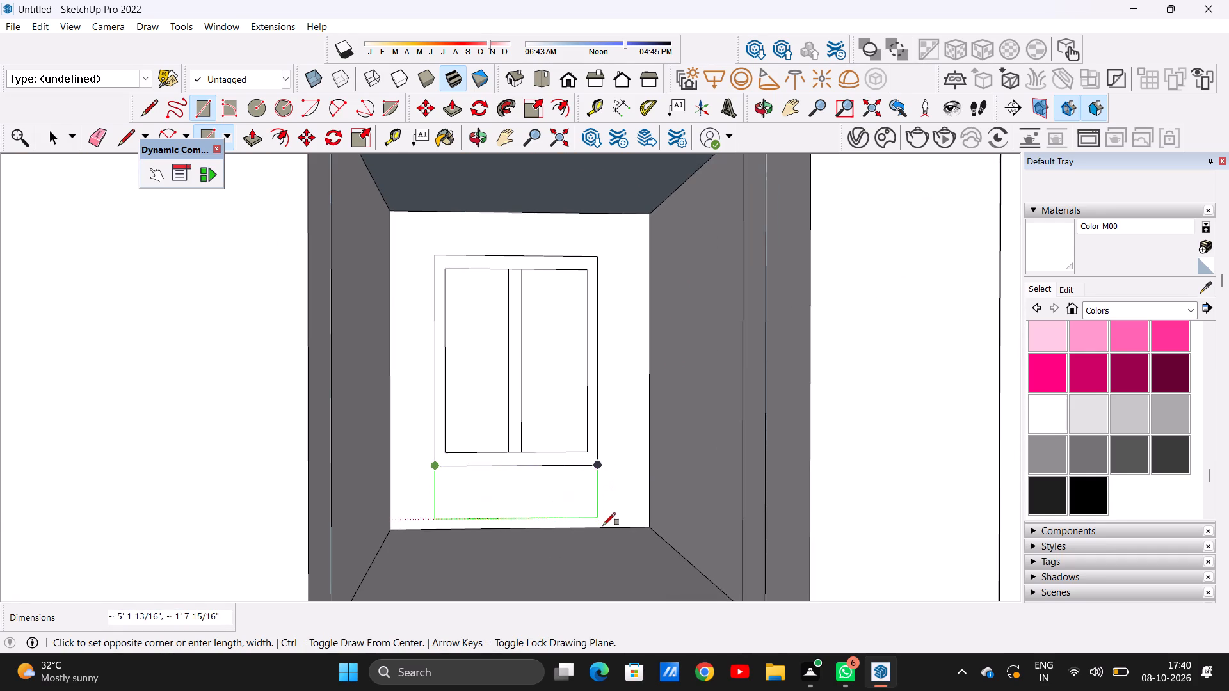
pyautogui.click(604, 528)
pyautogui.press('space')
pyautogui.press('space')
pyautogui.press('space')
pyautogui.press('space')
pyautogui.press('space')
pyautogui.press('space')
pyautogui.press('space')
pyautogui.press('space')
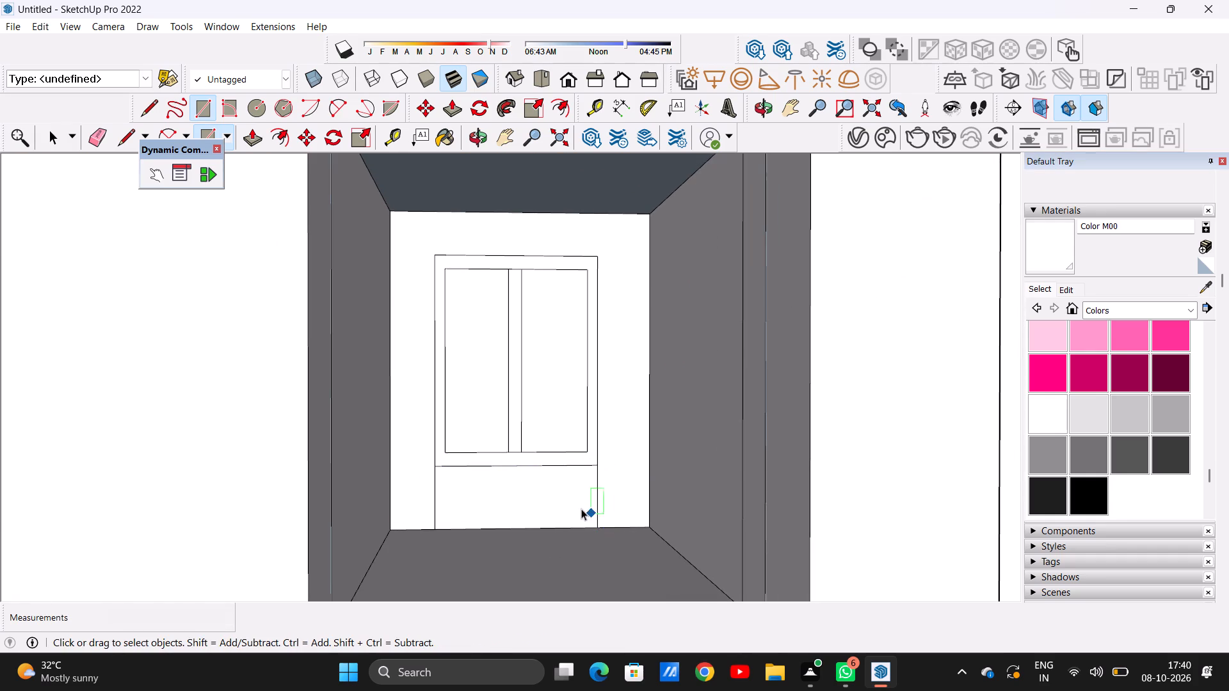
# Extend the window frame's left inner side edge down to the floor with a line about 2' 5" long.
pyautogui.scroll(6, 563, 505)
pyautogui.press('l')
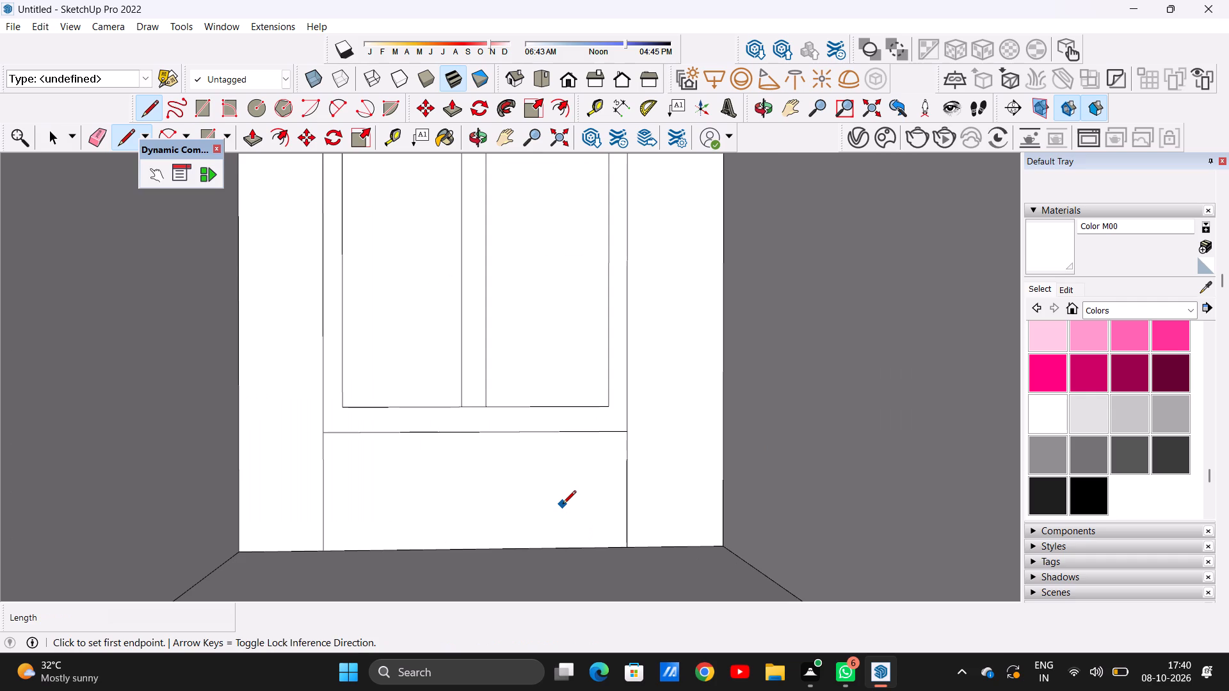
pyautogui.scroll(4, 380, 447)
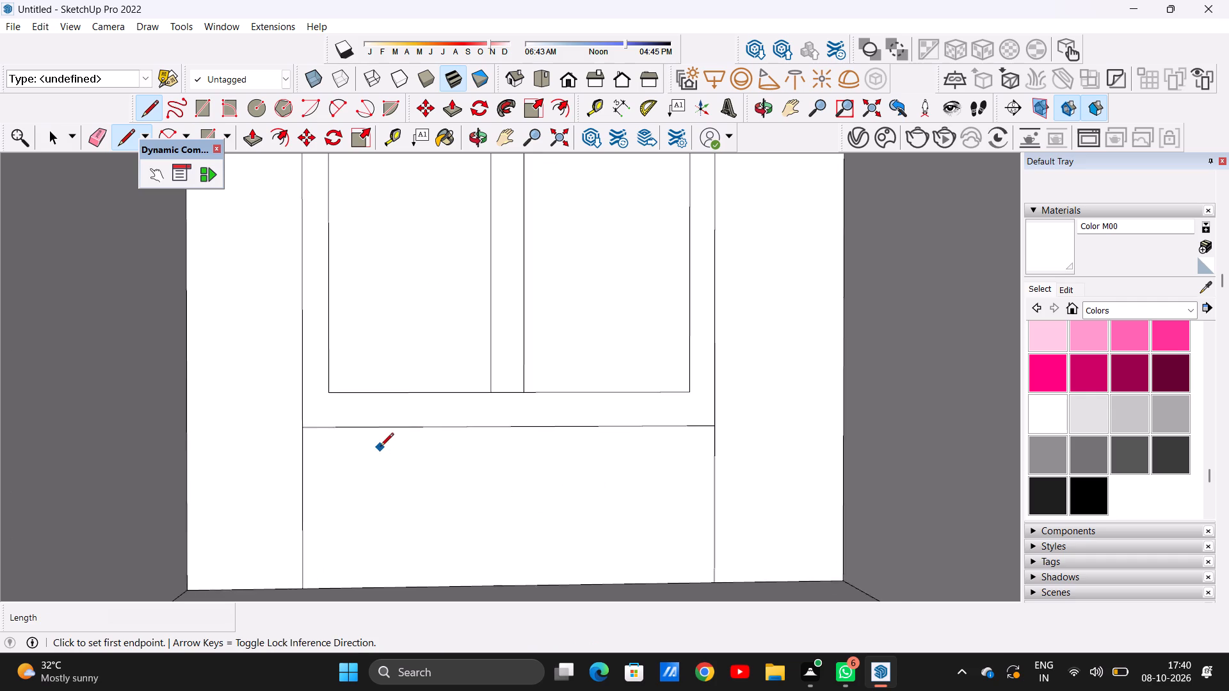
pyautogui.click(326, 385)
pyautogui.scroll(-7, 344, 472)
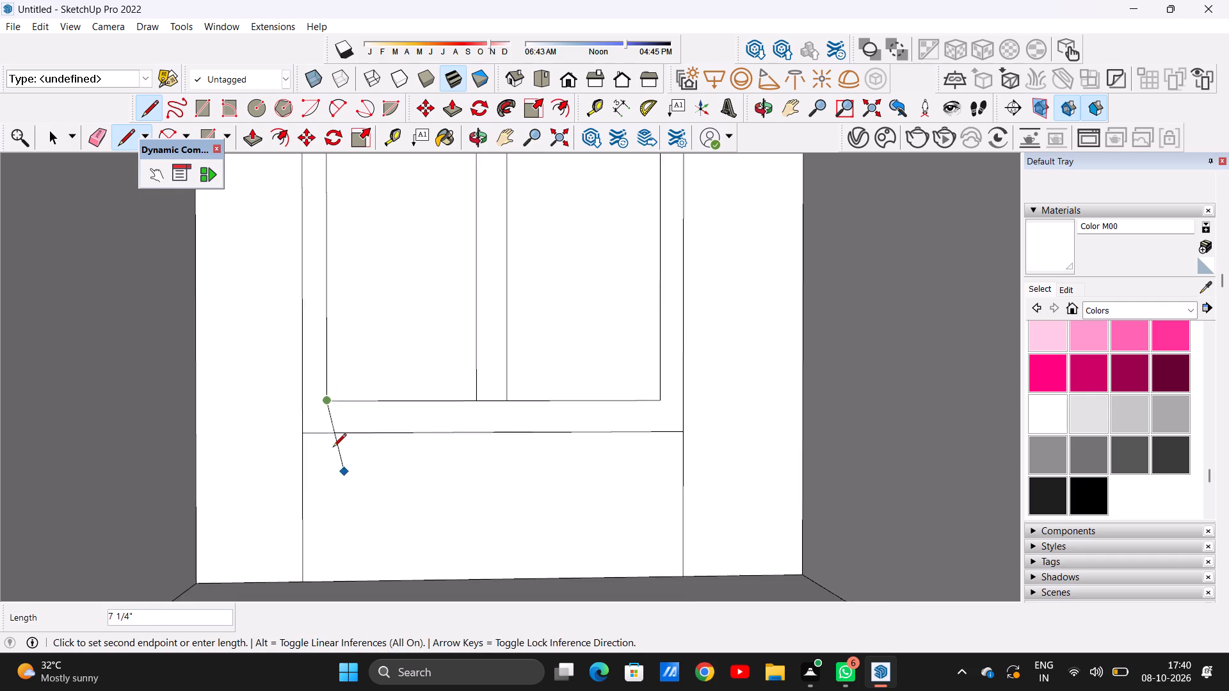
pyautogui.click(334, 535)
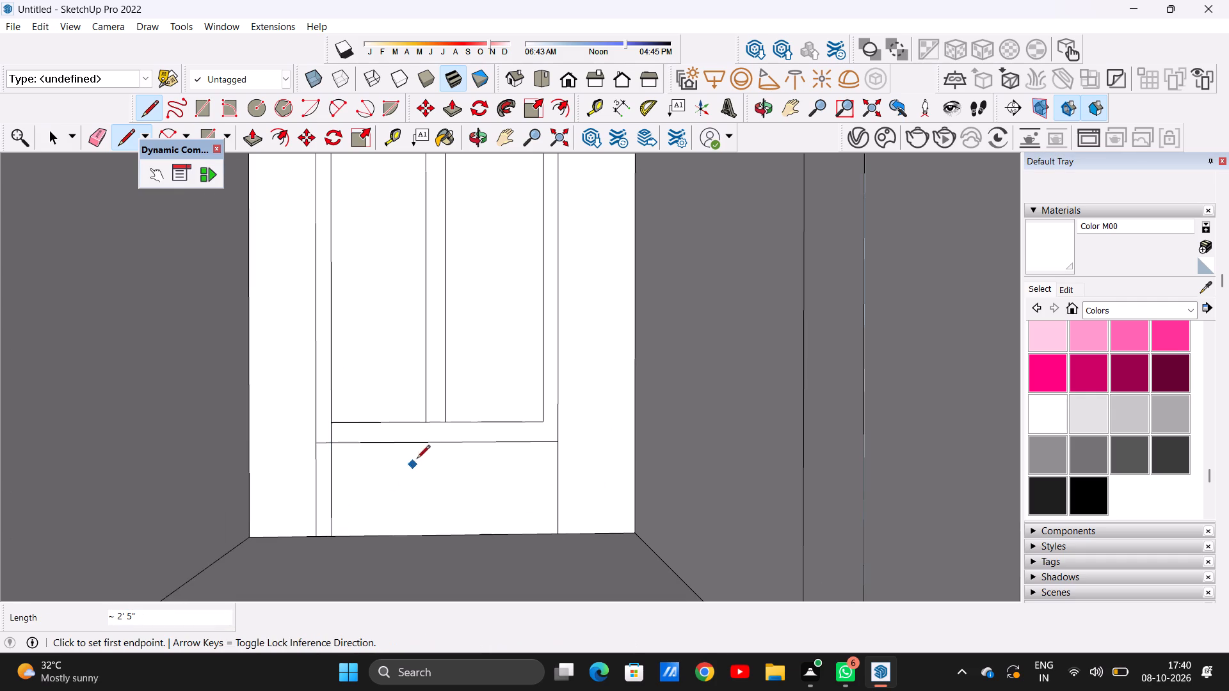
# Extend both mullion edges down to the floor with vertical lines about 2' 5" long.
pyautogui.scroll(5, 430, 446)
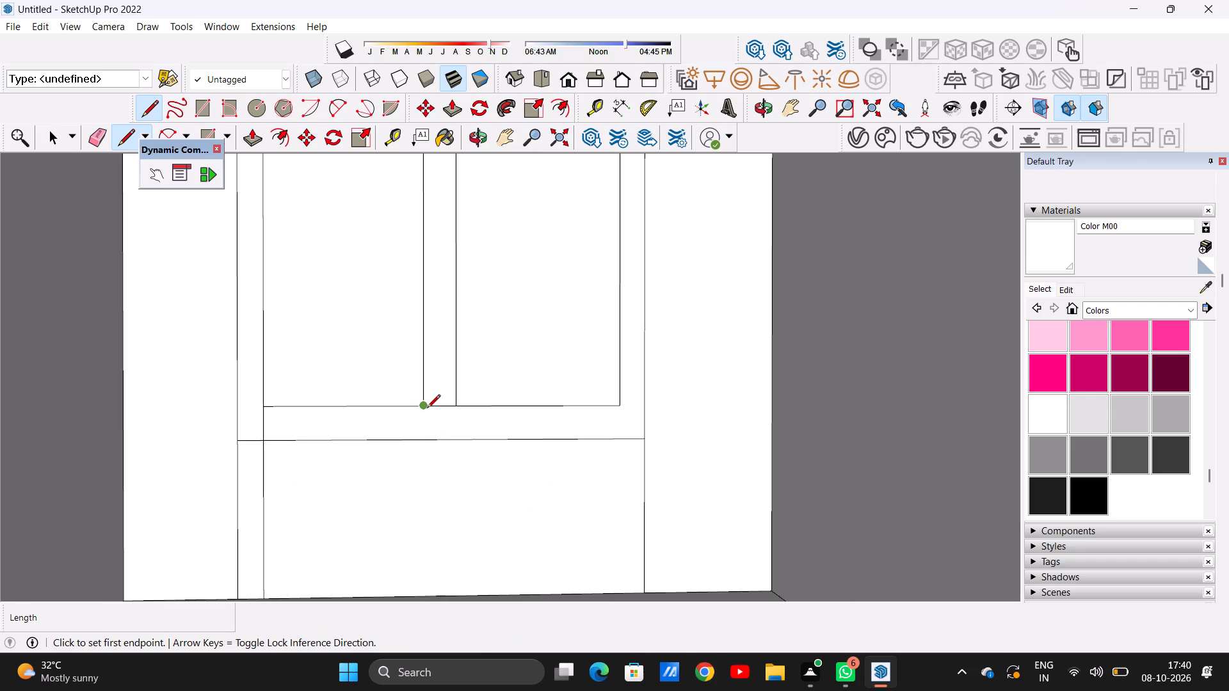
pyautogui.click(427, 409)
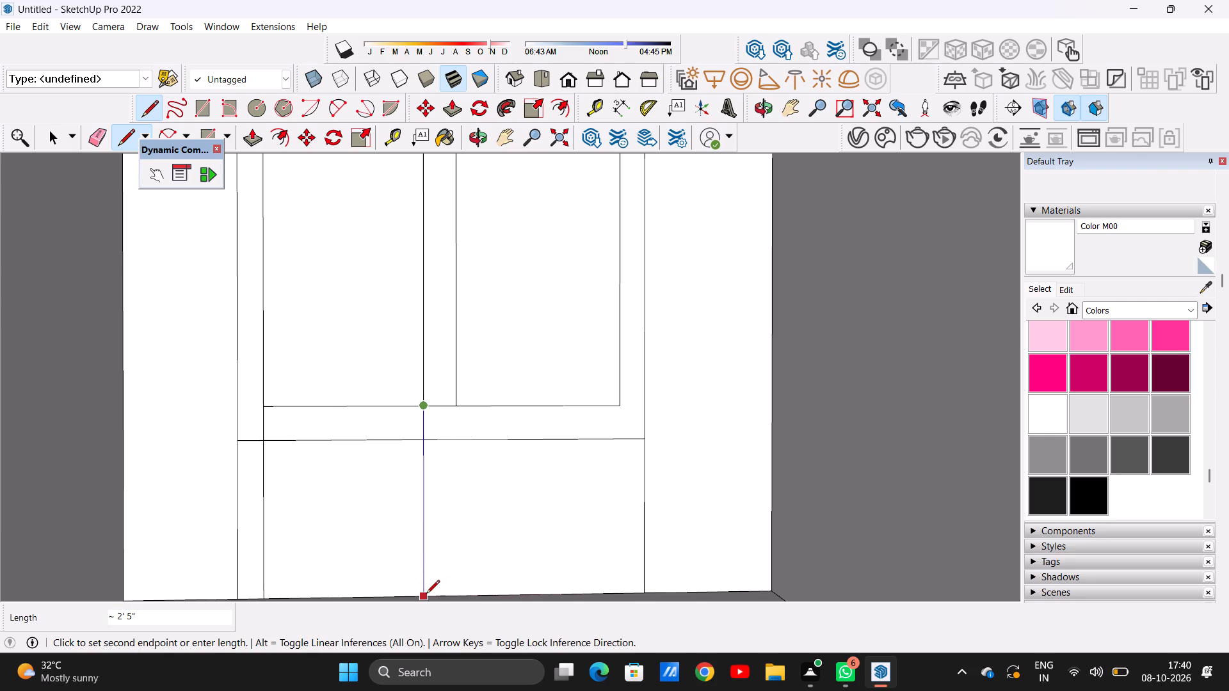
pyautogui.click(426, 594)
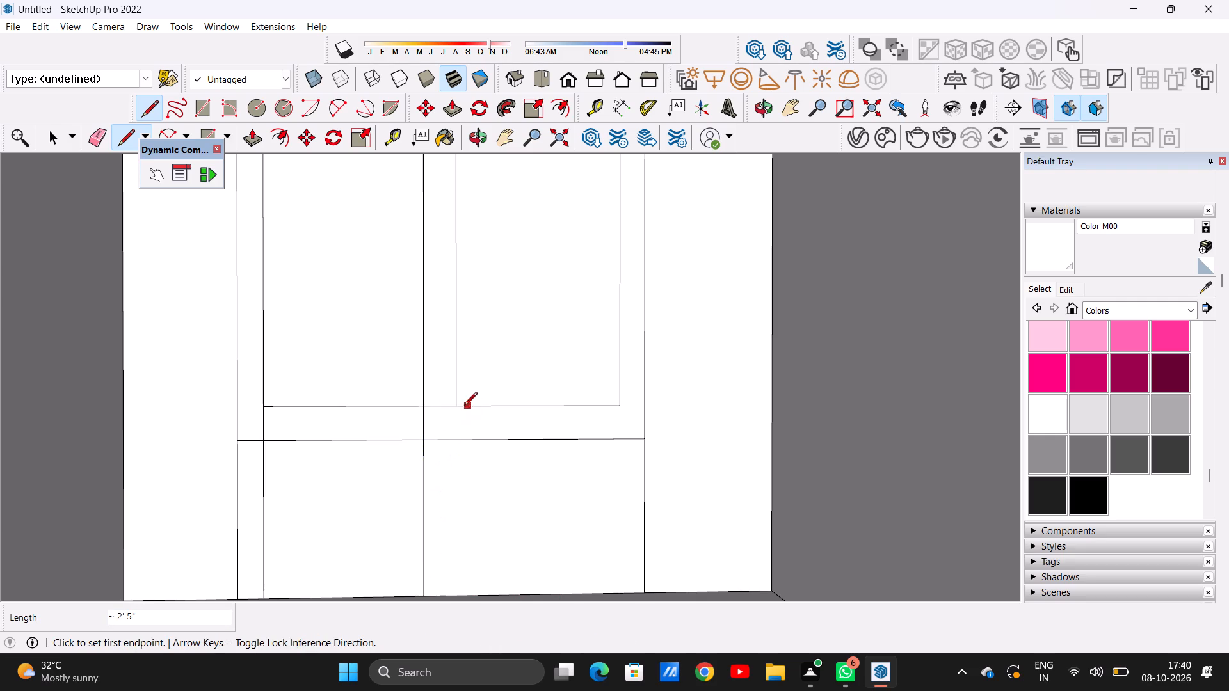
pyautogui.click(460, 403)
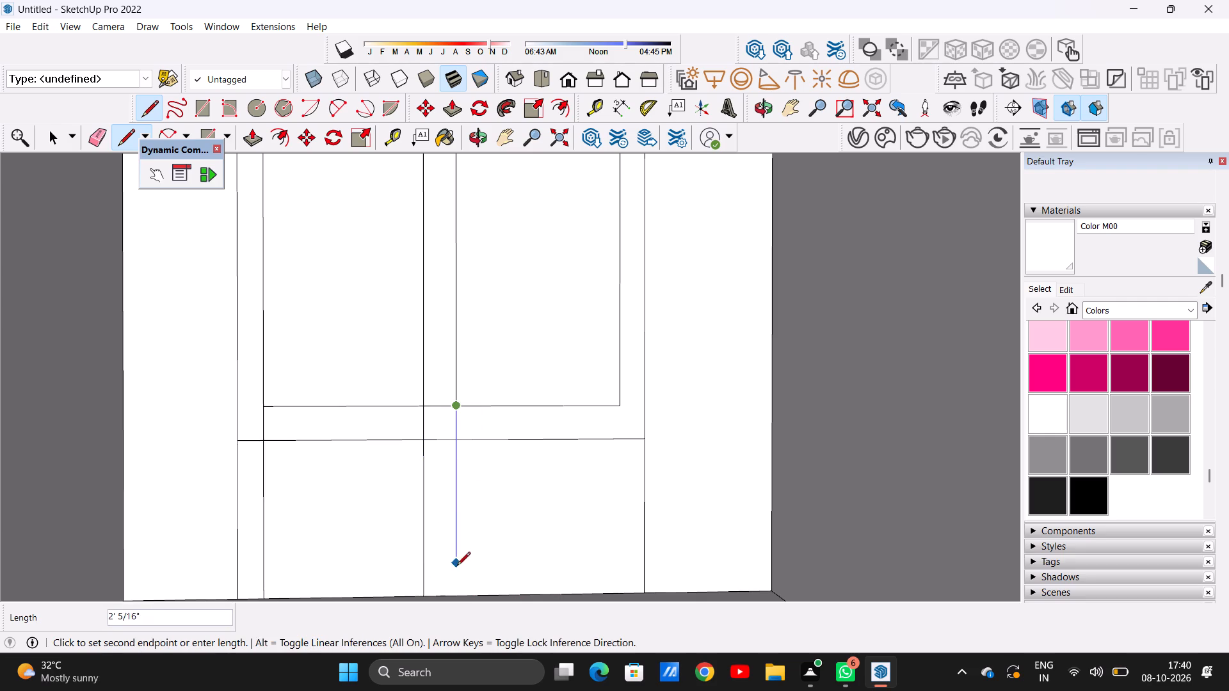
pyautogui.click(454, 598)
# Extend the frame's right inner side edge down to the floor with a line about 2' 5" long.
pyautogui.scroll(-4, 483, 499)
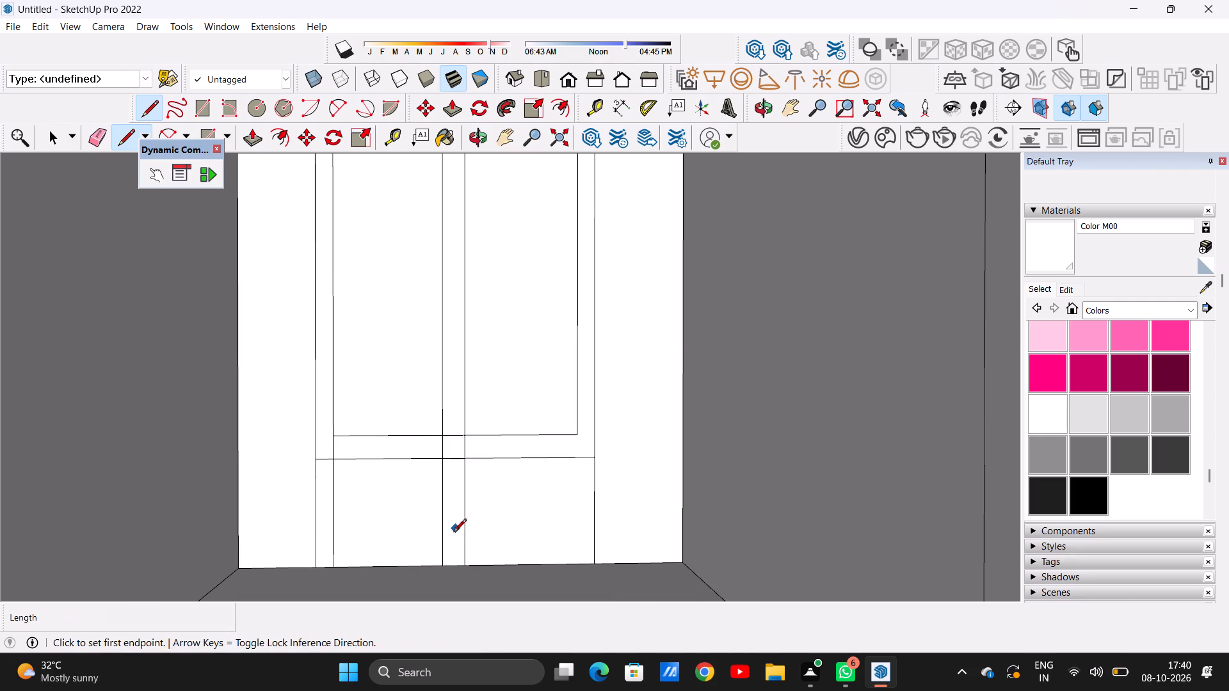
pyautogui.scroll(1, 582, 489)
pyautogui.scroll(-1, 582, 488)
pyautogui.scroll(2, 582, 488)
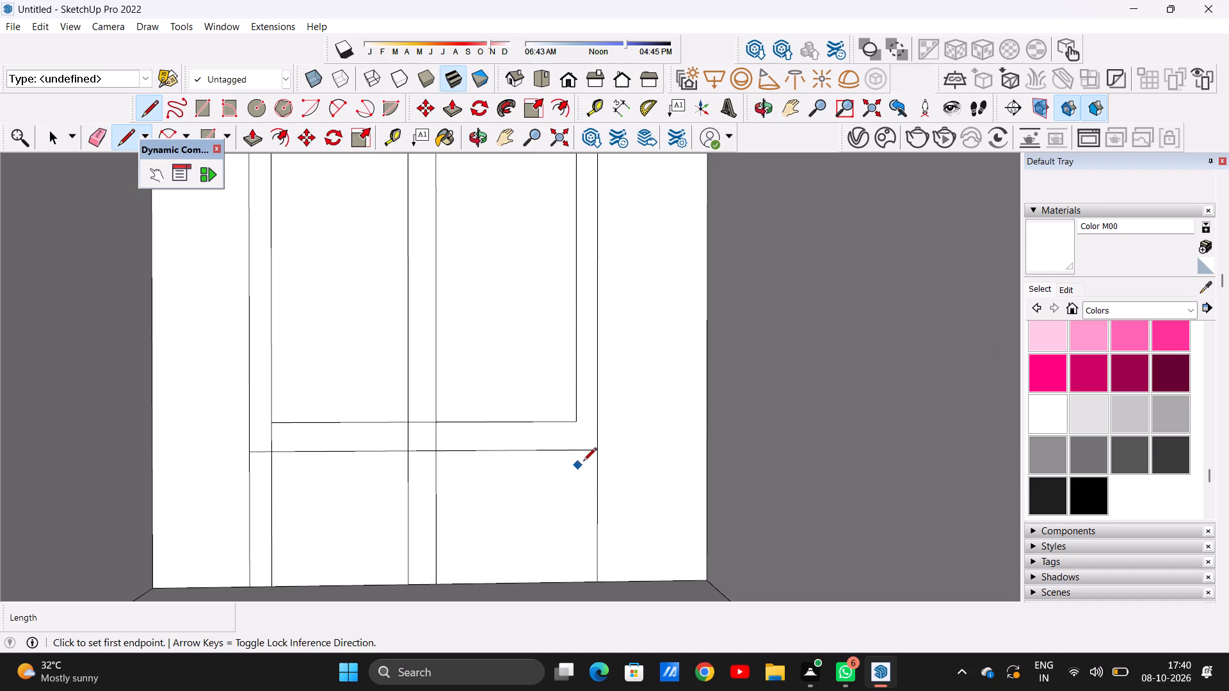
pyautogui.click(579, 422)
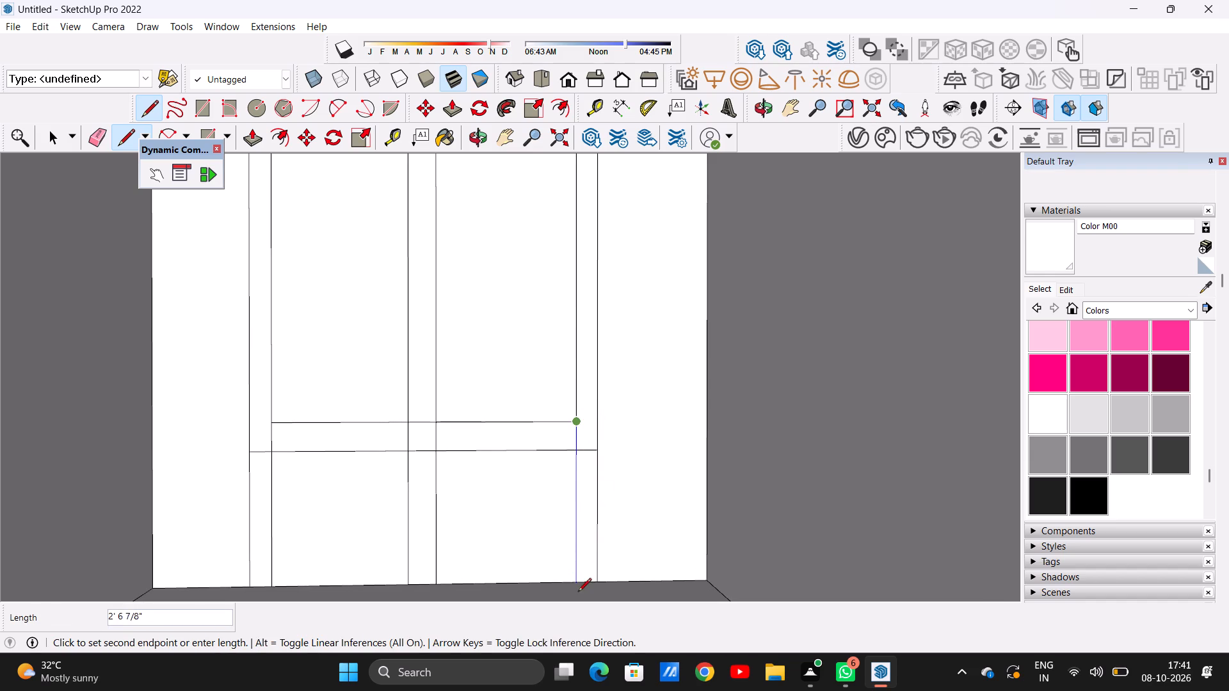
pyautogui.click(572, 585)
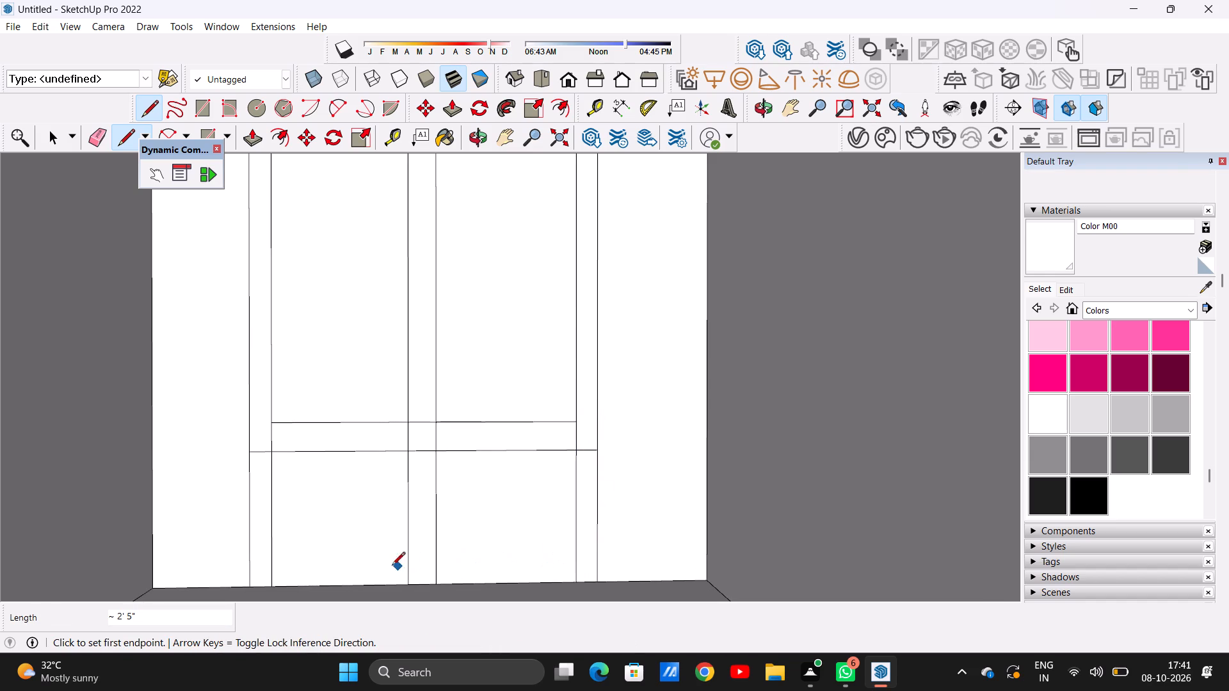
# Draw a horizontal bottom rail line about 5' 1 13/16" long just above the floor, between the frame's outer side edges.
pyautogui.click(252, 562)
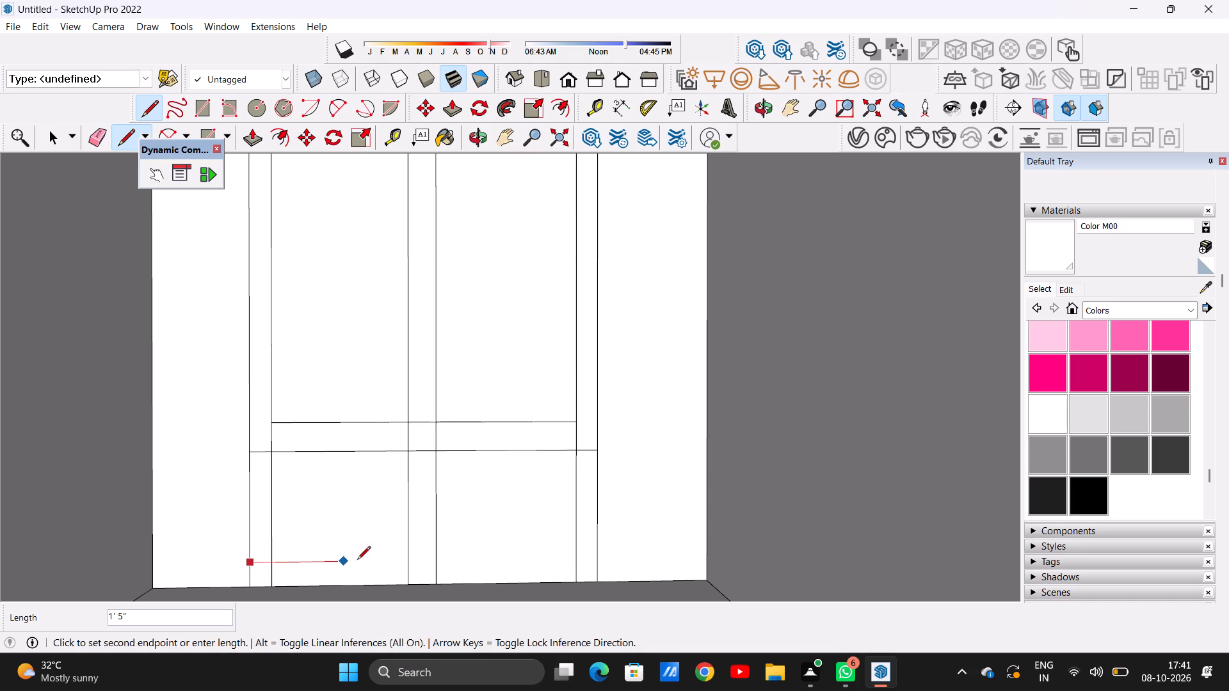
pyautogui.click(600, 559)
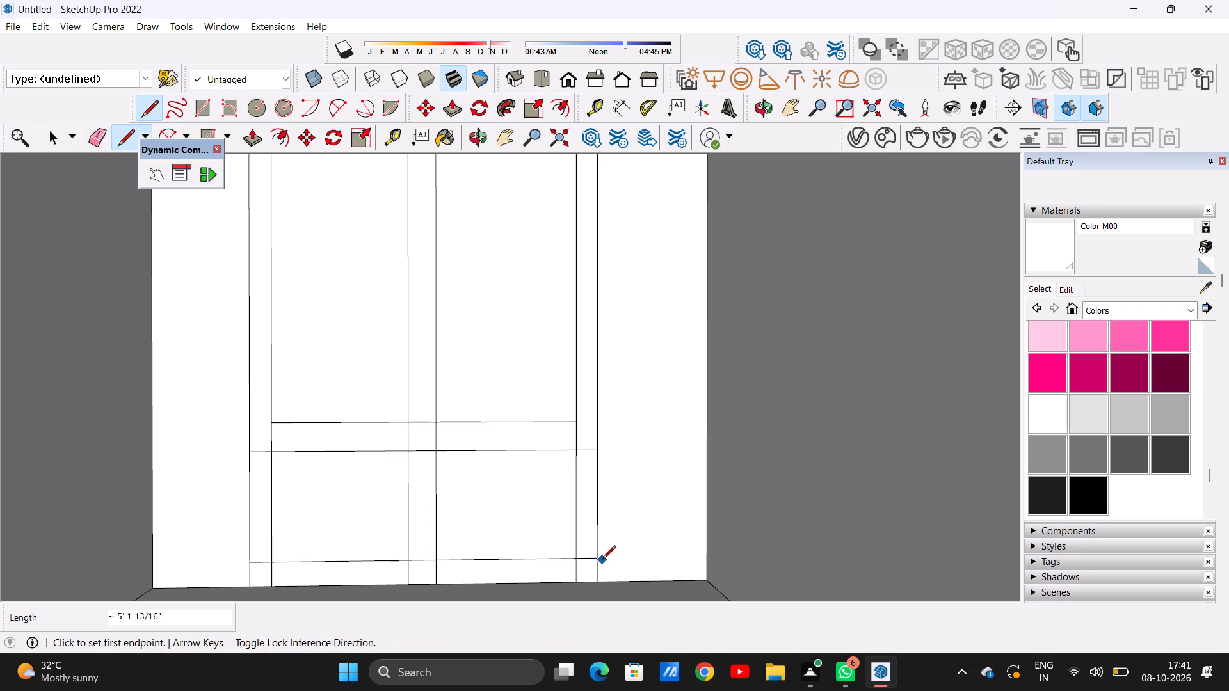
pyautogui.press('space')
# Erase the old sill and lower frame lines crossing the right door's panels, mullion and side stiles.
pyautogui.scroll(-3, 489, 537)
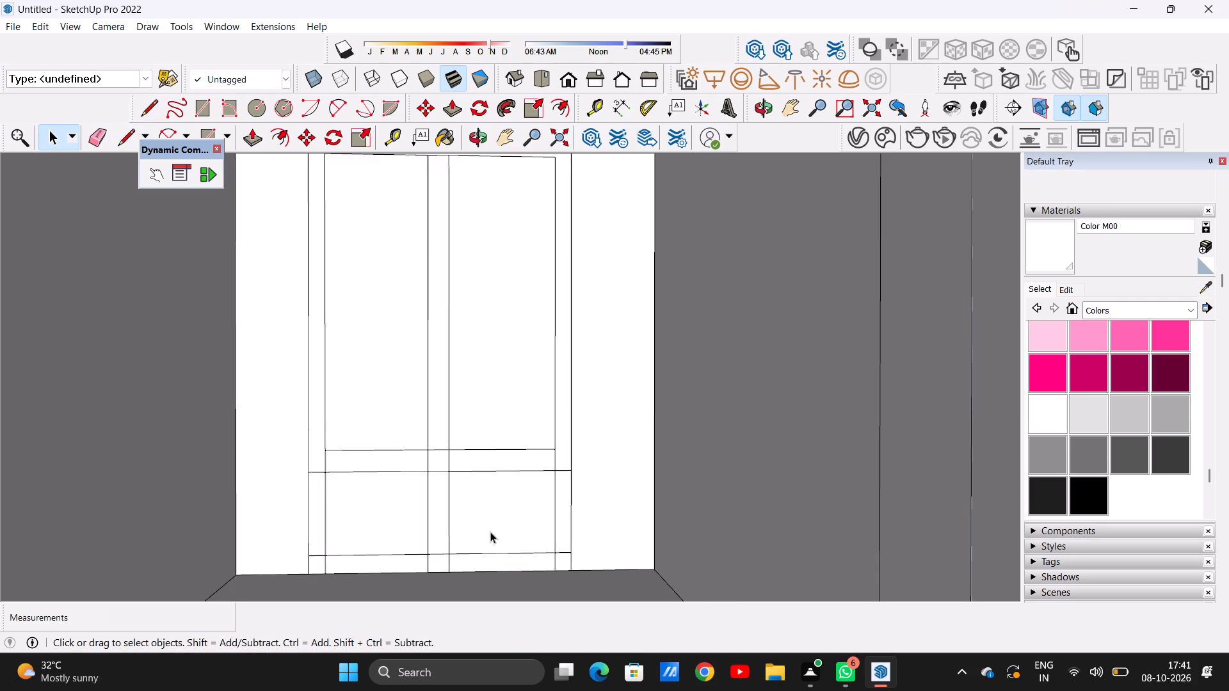
pyautogui.scroll(-1, 483, 586)
pyautogui.scroll(1, 483, 586)
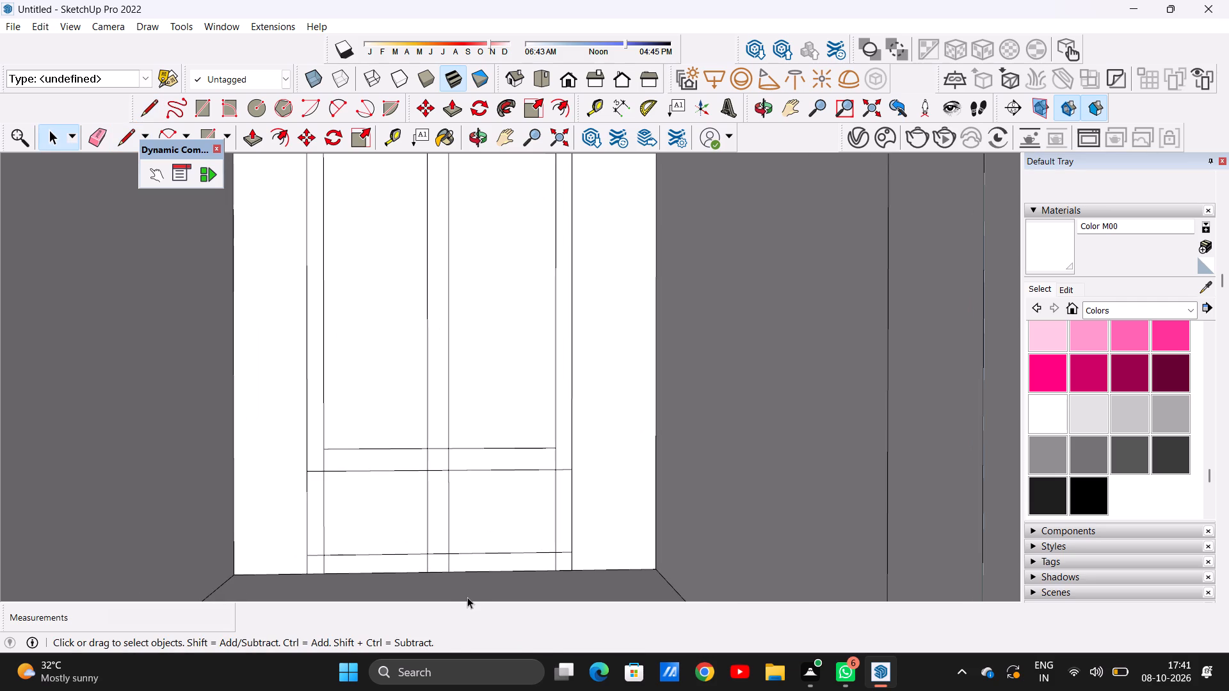
pyautogui.press('e')
pyautogui.scroll(5, 349, 474)
pyautogui.moveTo(373, 423); pyautogui.dragTo(395, 471)
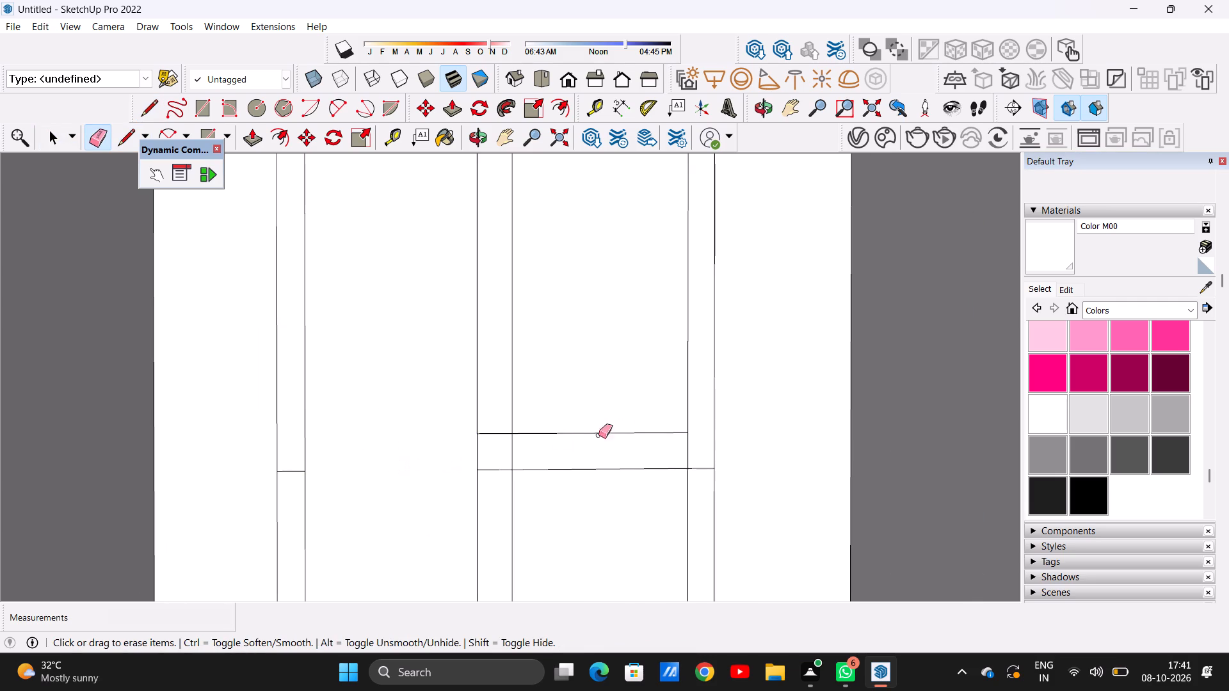
pyautogui.moveTo(597, 415); pyautogui.dragTo(600, 485)
pyautogui.moveTo(490, 421); pyautogui.dragTo(500, 467)
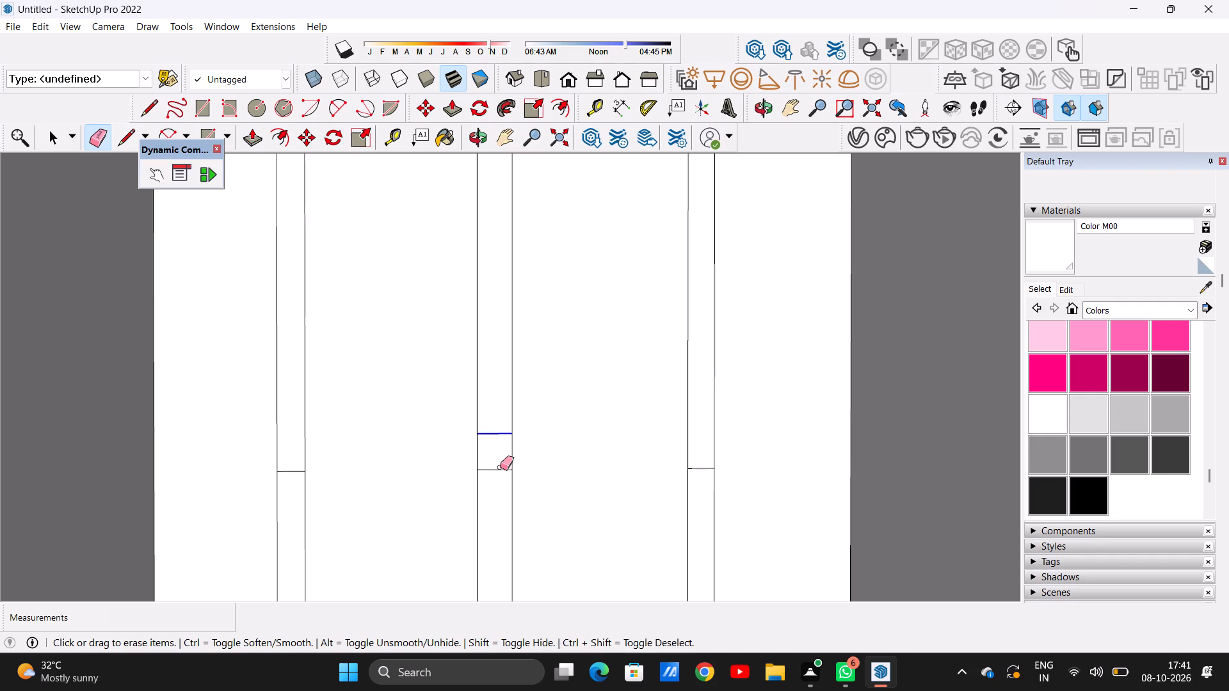
pyautogui.moveTo(500, 467); pyautogui.dragTo(501, 473)
pyautogui.moveTo(286, 456); pyautogui.dragTo(289, 477)
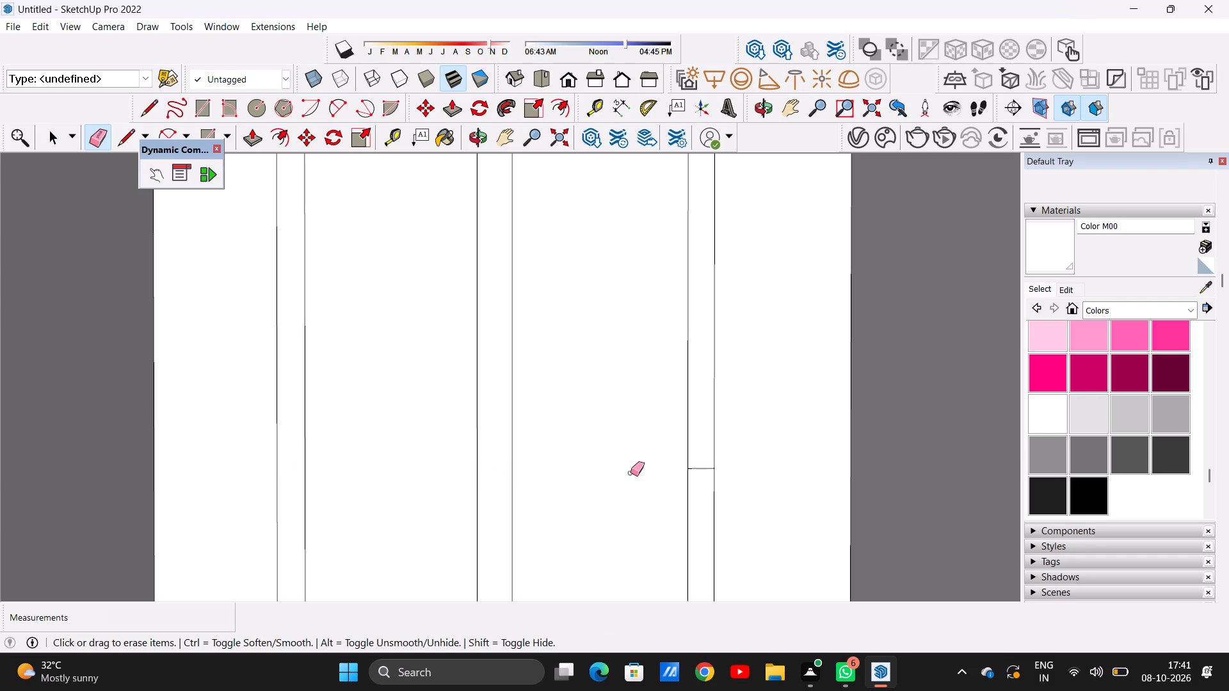
pyautogui.moveTo(701, 456); pyautogui.dragTo(702, 487)
# Erase the inner side and mullion line segments below the bottom rail line of the right door.
pyautogui.scroll(-1, 623, 429)
pyautogui.scroll(1, 623, 429)
pyautogui.scroll(-8, 623, 429)
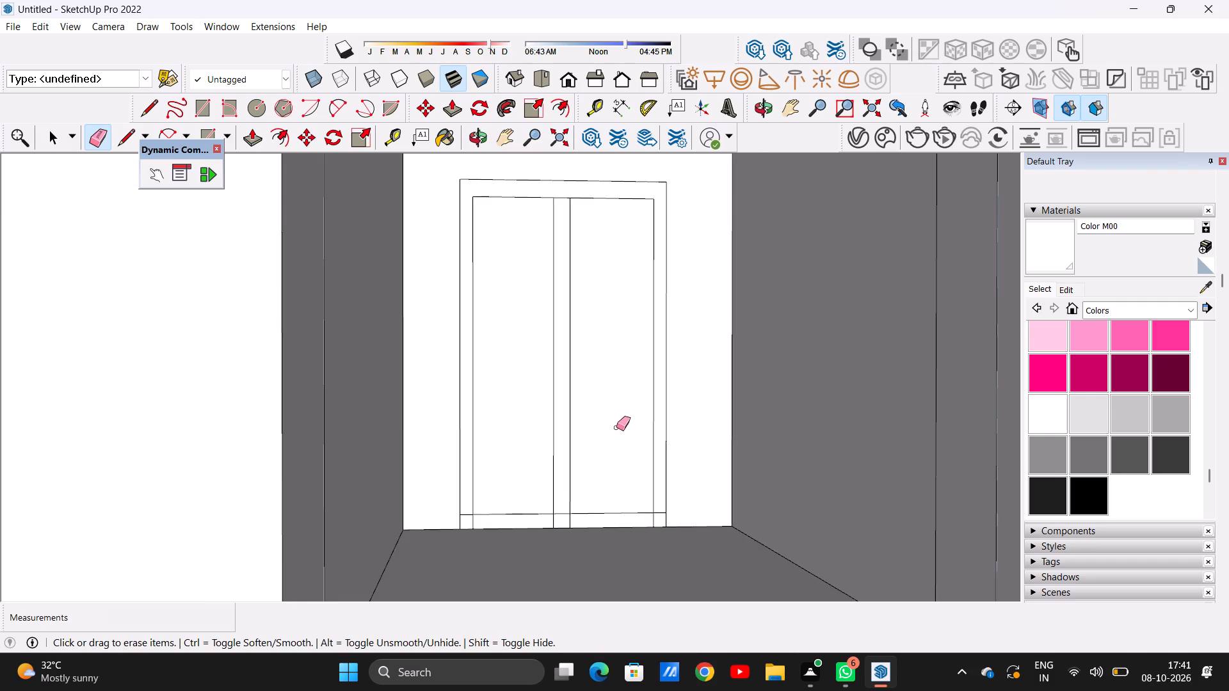
pyautogui.scroll(-4, 616, 427)
pyautogui.scroll(9, 622, 482)
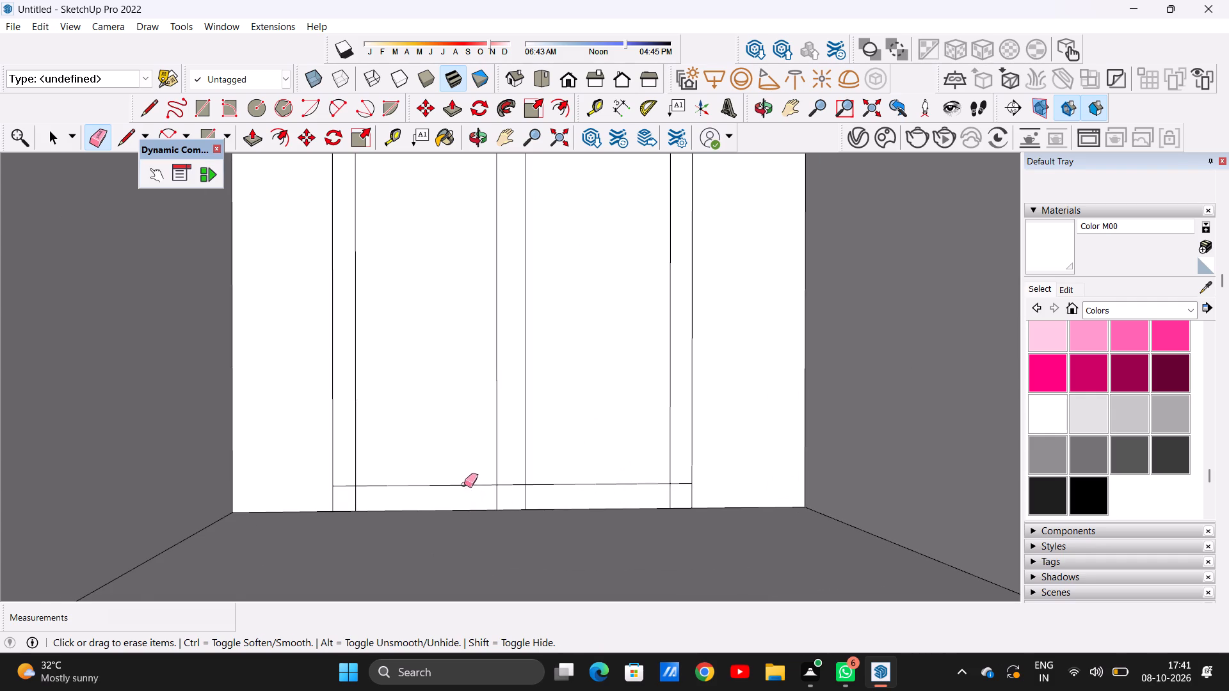
pyautogui.moveTo(352, 499); pyautogui.dragTo(359, 499)
pyautogui.moveTo(534, 496); pyautogui.dragTo(492, 495)
pyautogui.moveTo(680, 493); pyautogui.dragTo(654, 491)
pyautogui.press('space')
# Examine both ground-floor door outlines in the central block against the rest of the facade.
pyautogui.scroll(-6, 632, 475)
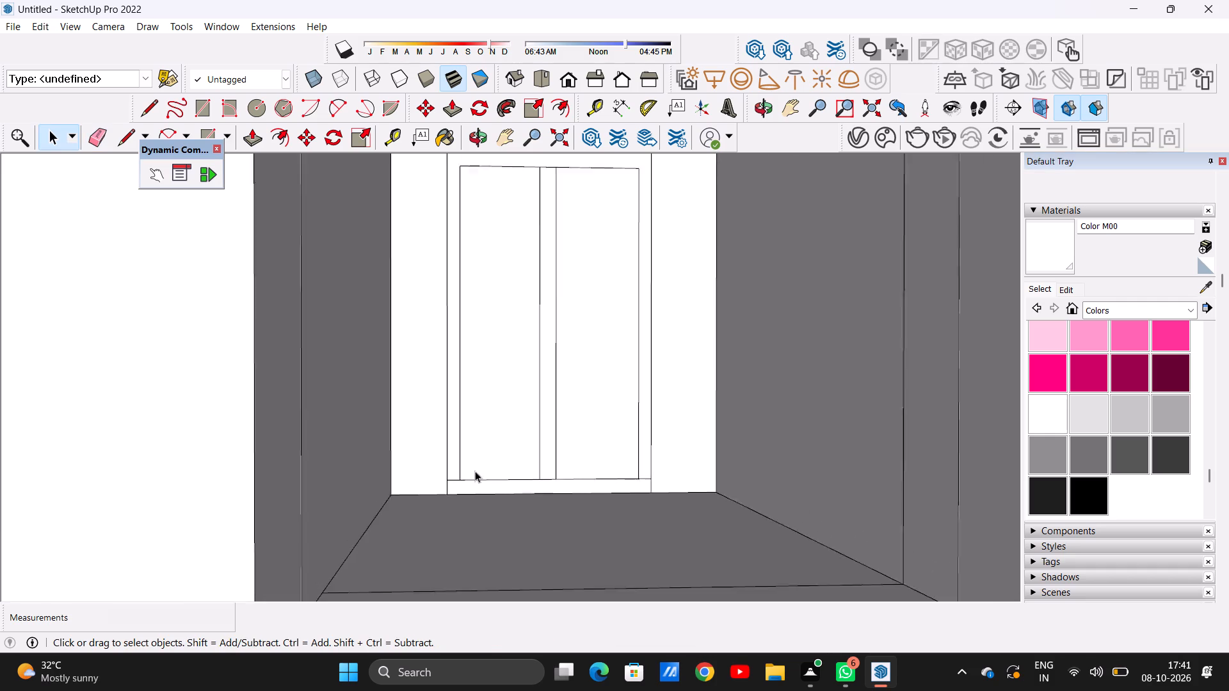
pyautogui.scroll(-13, 475, 471)
pyautogui.scroll(5, 510, 451)
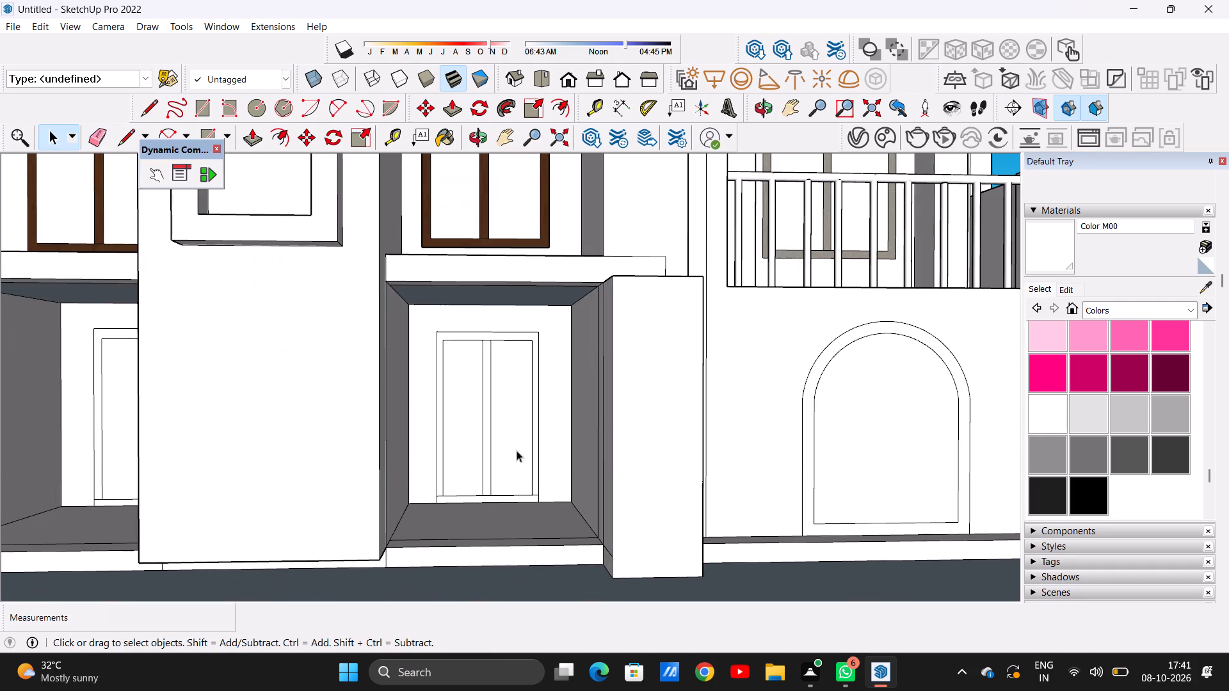
pyautogui.moveTo(522, 453); pyautogui.dragTo(490, 465, button='middle')
pyautogui.scroll(-12, 501, 466)
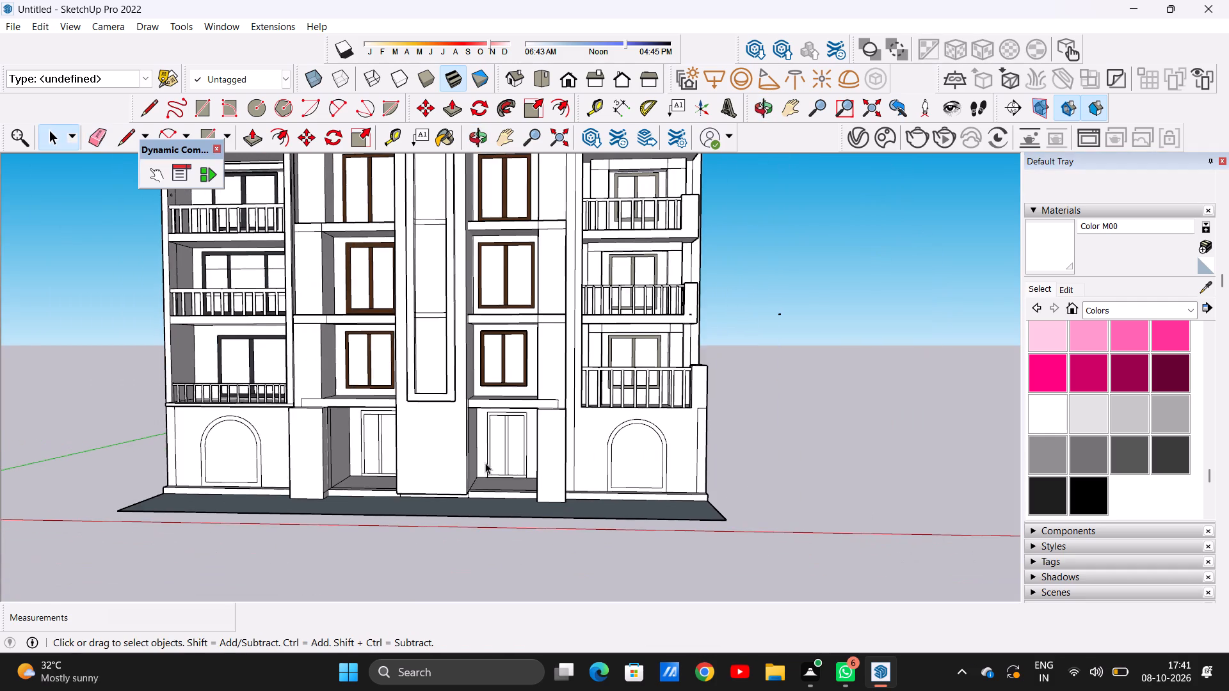
pyautogui.scroll(1, 364, 468)
pyautogui.scroll(-1, 364, 468)
pyautogui.scroll(1, 362, 466)
pyautogui.moveTo(362, 466); pyautogui.dragTo(391, 457, button='middle')
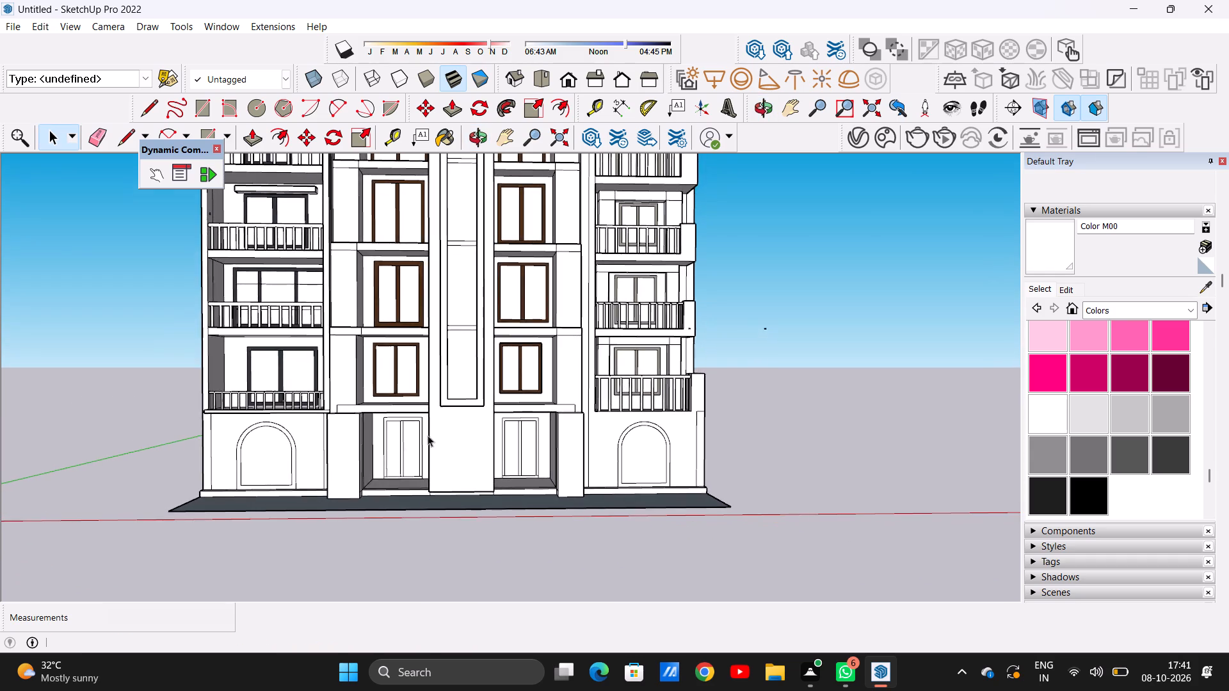
pyautogui.scroll(16, 432, 428)
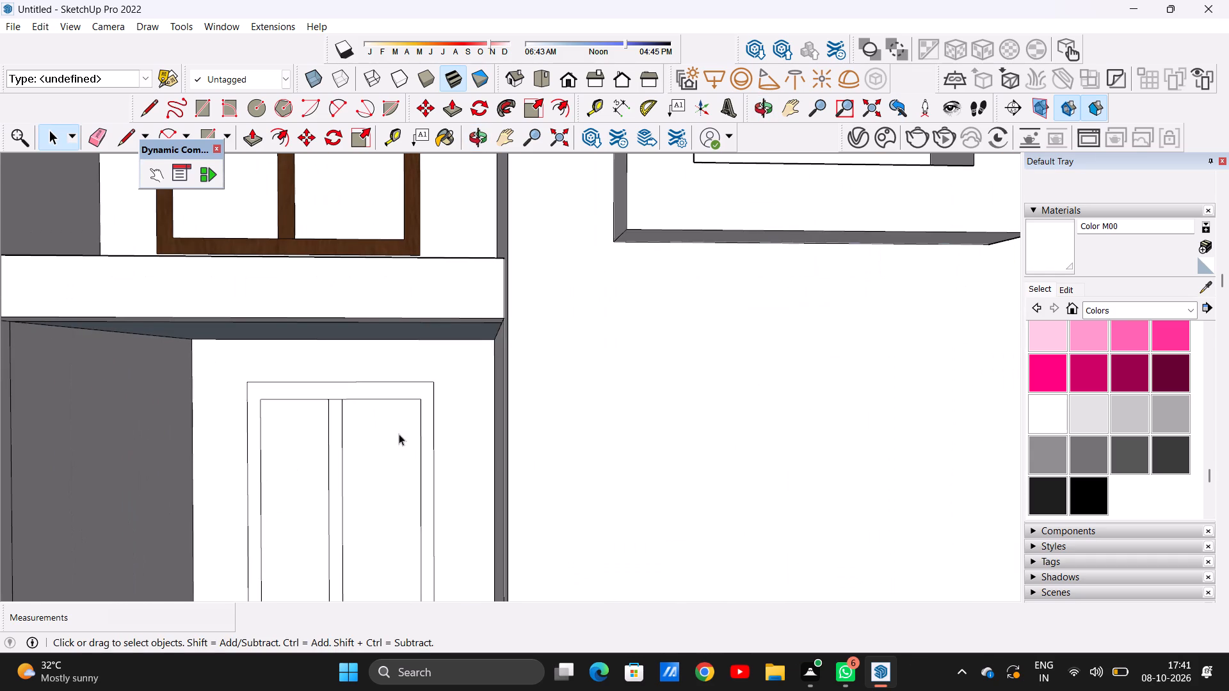
pyautogui.scroll(-10, 342, 468)
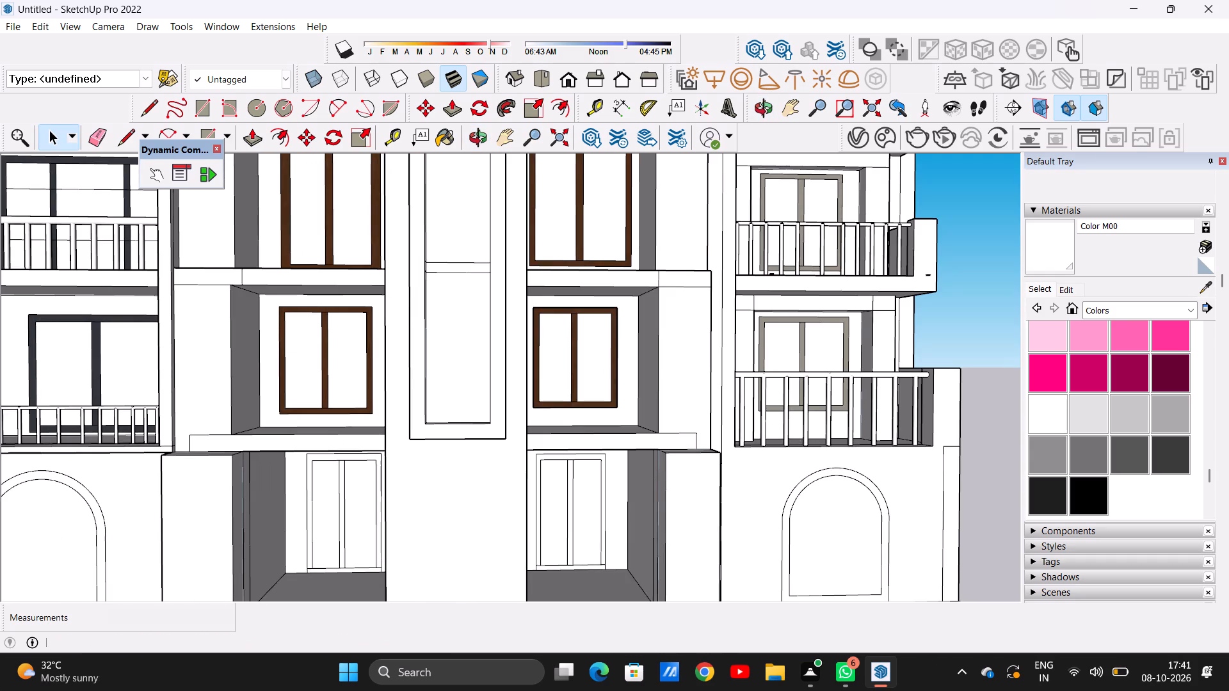
pyautogui.scroll(-7, 267, 439)
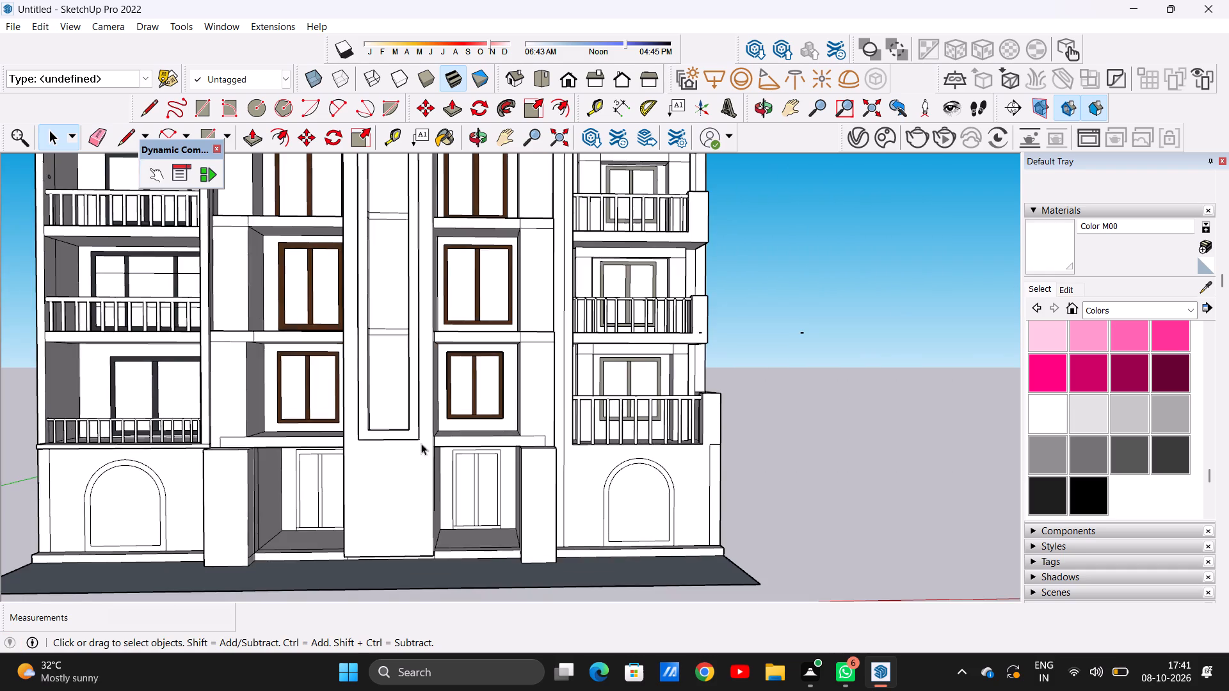
pyautogui.scroll(-5, 412, 451)
pyautogui.scroll(3, 370, 481)
pyautogui.scroll(-1, 369, 481)
pyautogui.scroll(10, 369, 481)
# Paint the left ground-floor door's outer frame with Wood Veneer 01 from the Wood materials.
pyautogui.scroll(5, 394, 413)
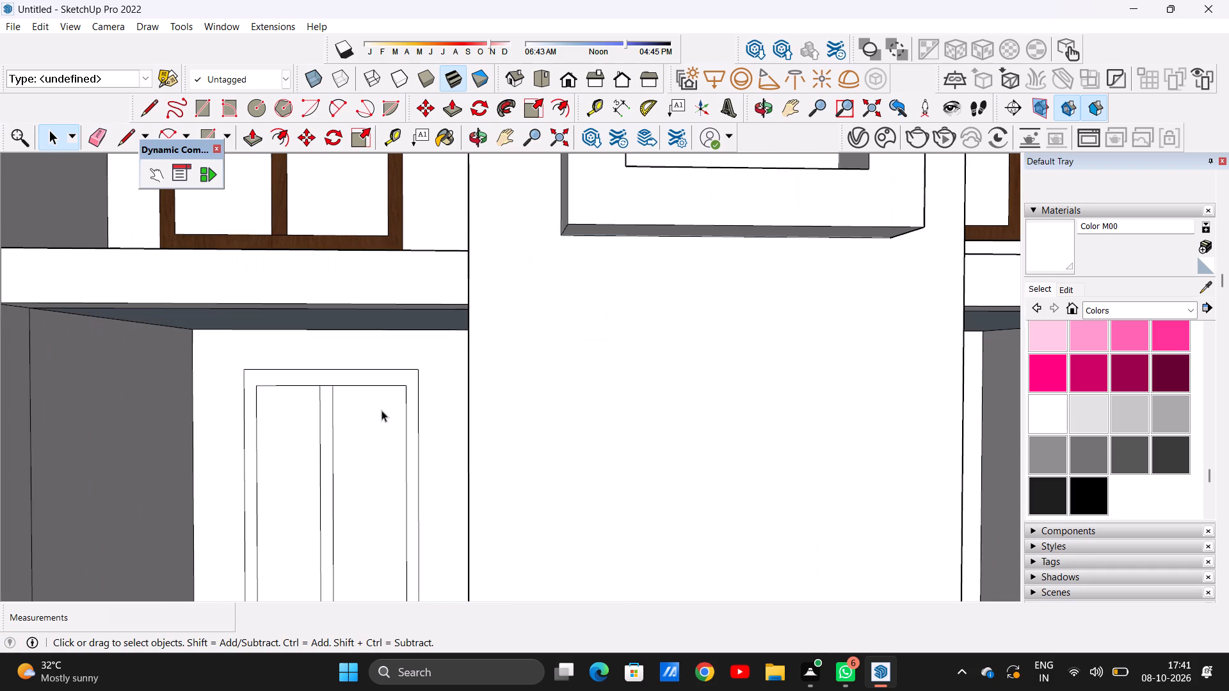
pyautogui.click(1185, 312)
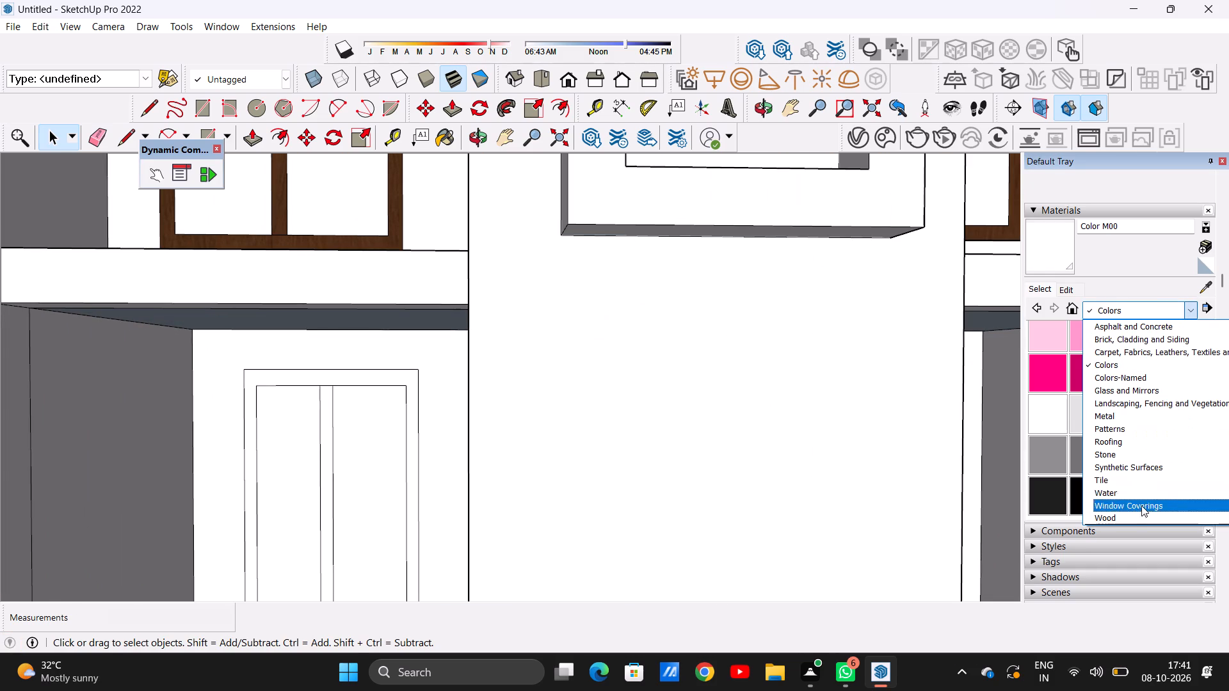
pyautogui.click(1129, 516)
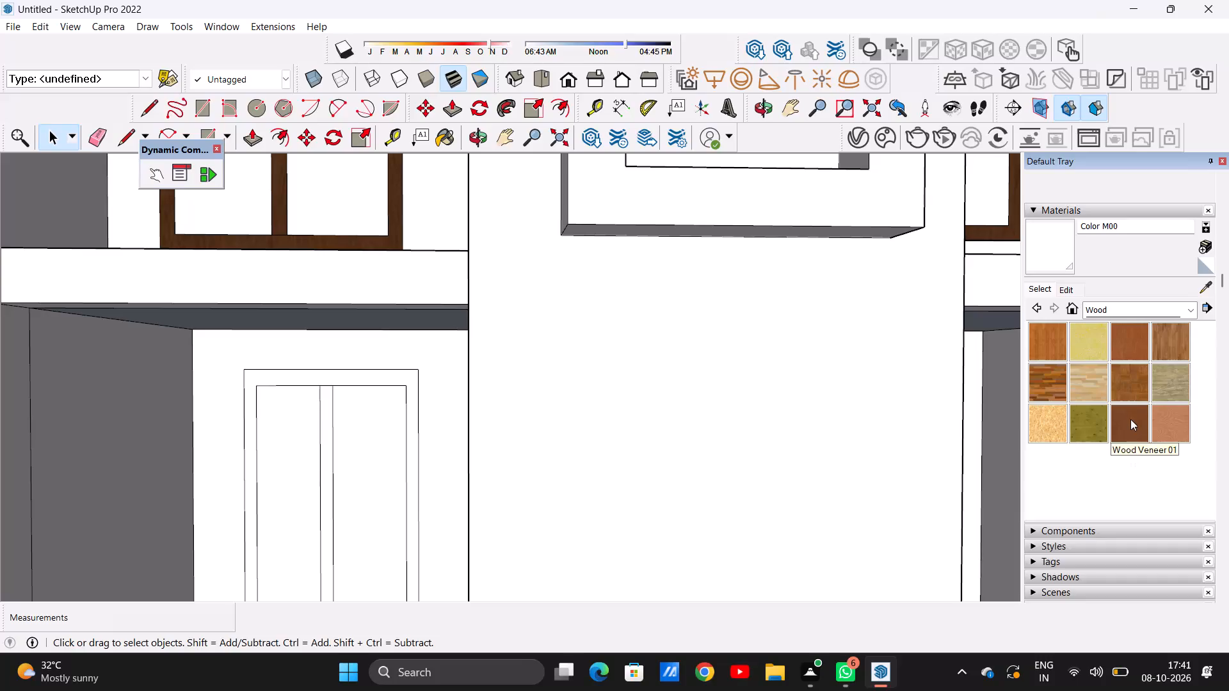
pyautogui.click(1129, 344)
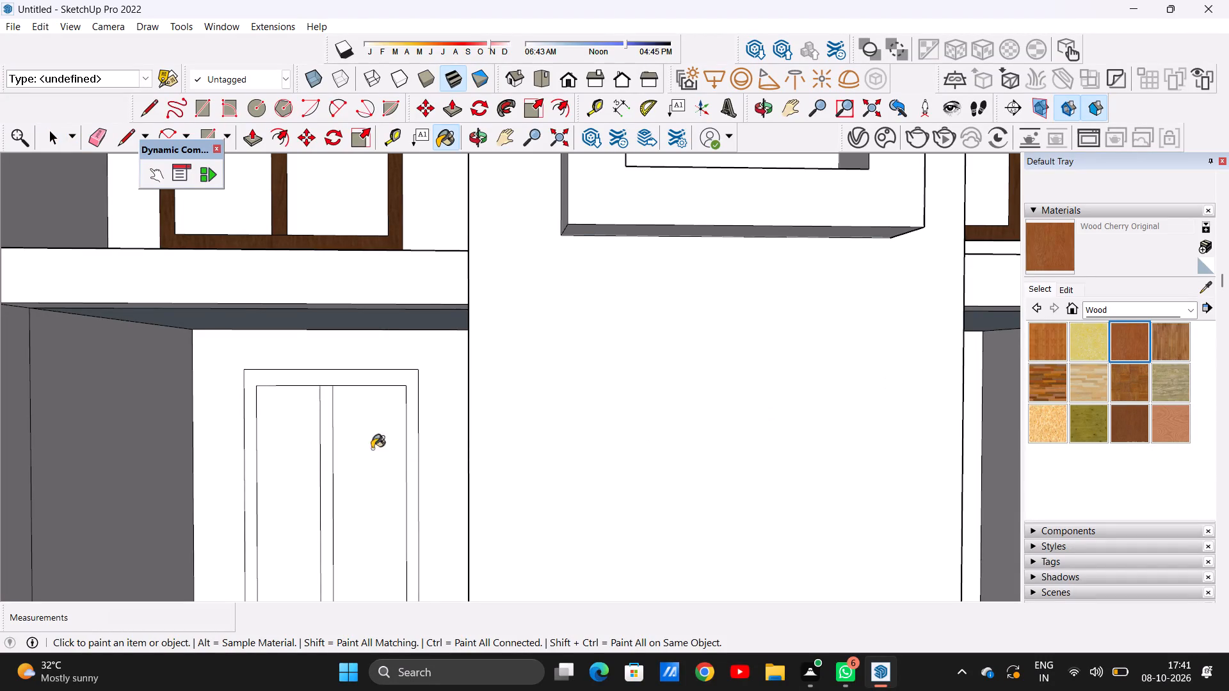
pyautogui.click(1129, 426)
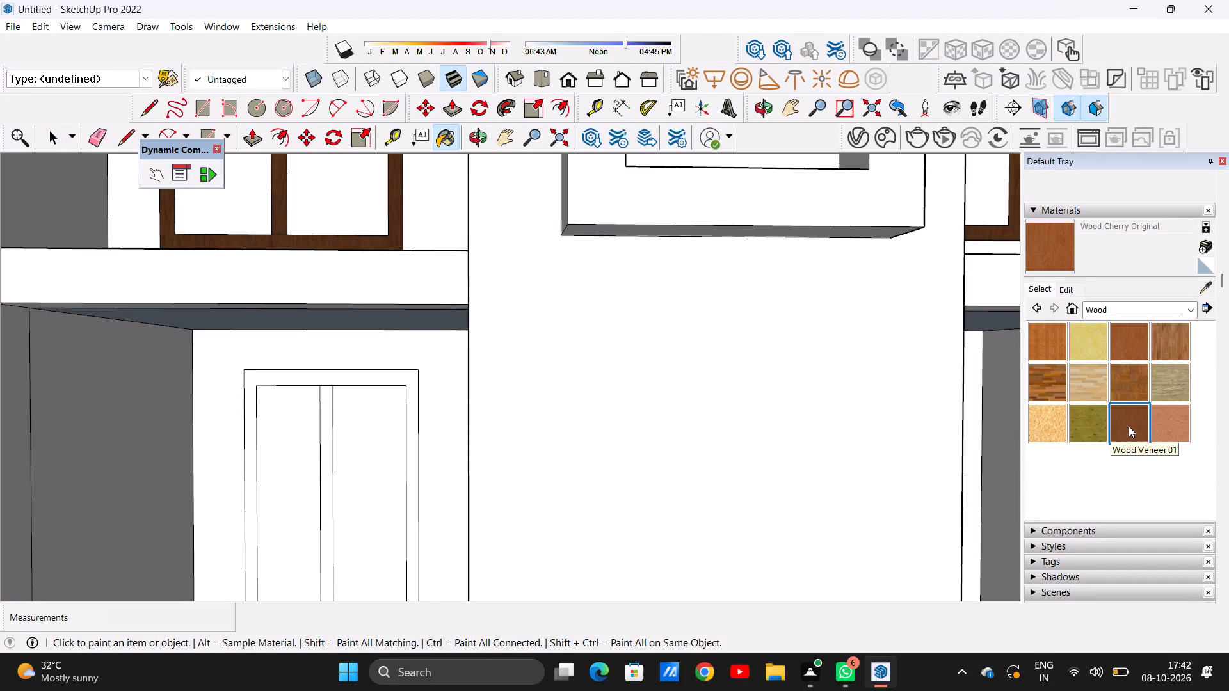
pyautogui.scroll(6, 282, 453)
pyautogui.scroll(-17, 377, 408)
pyautogui.scroll(5, 398, 461)
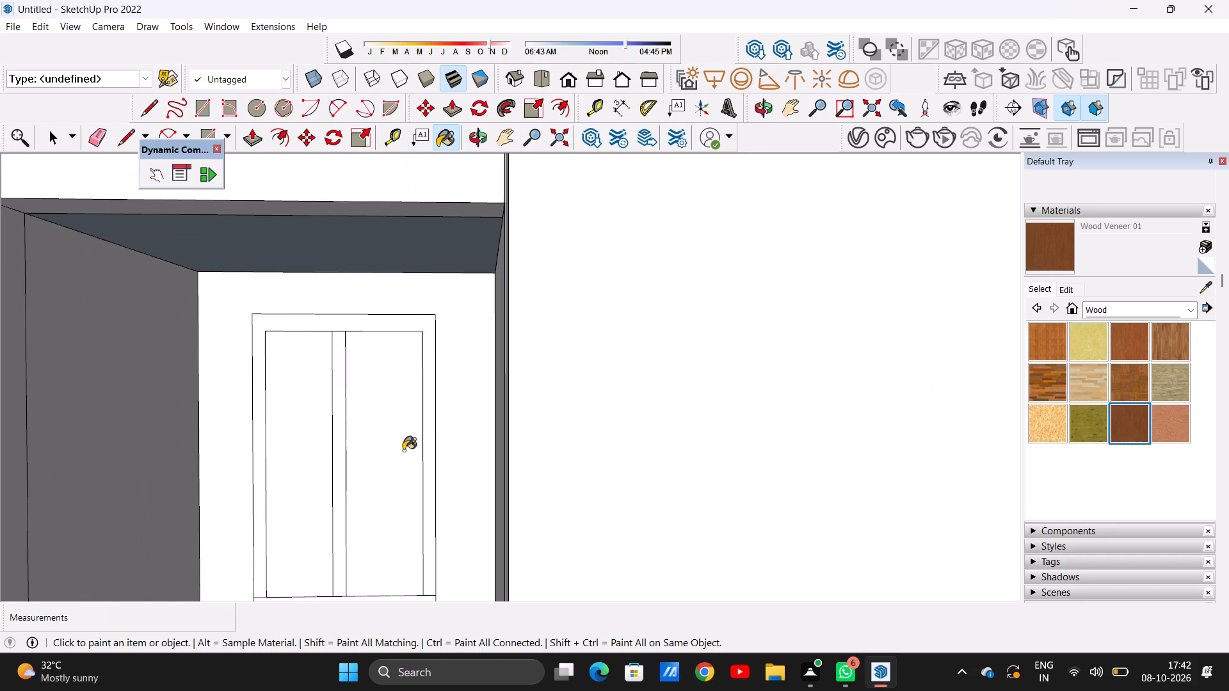
pyautogui.scroll(4, 424, 353)
pyautogui.click(429, 322)
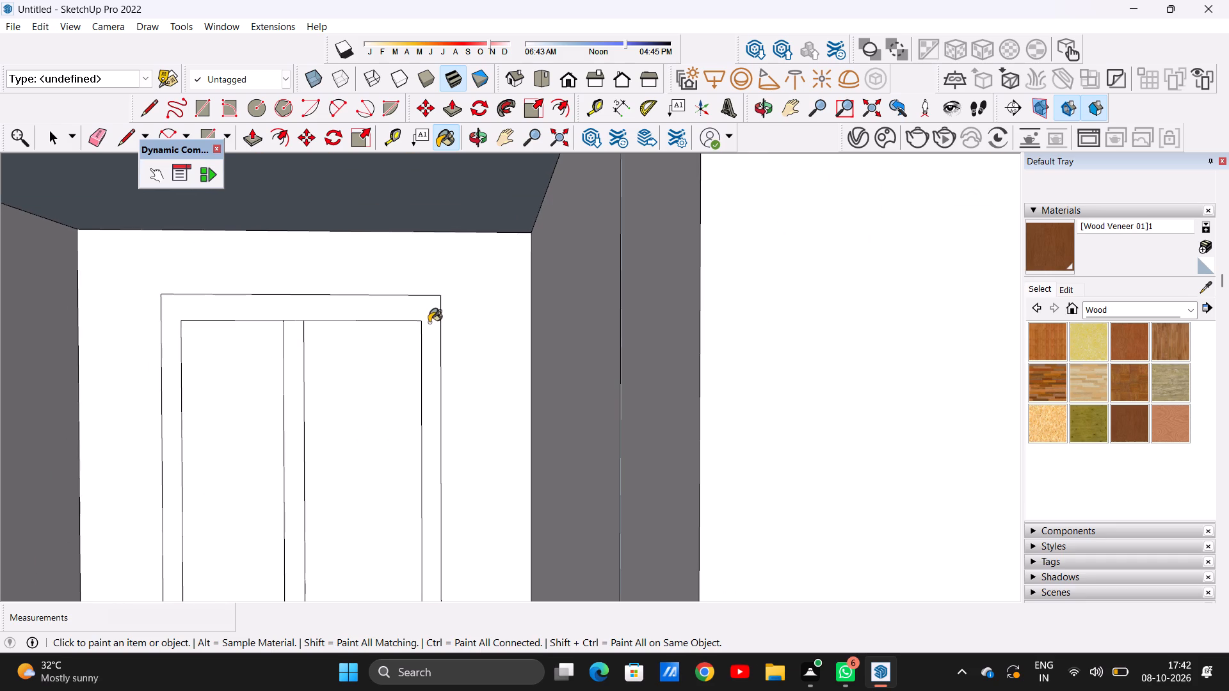
# Darken the Wood Veneer 01 material's brightness to a deep brown like the upper window frames.
pyautogui.click(1064, 293)
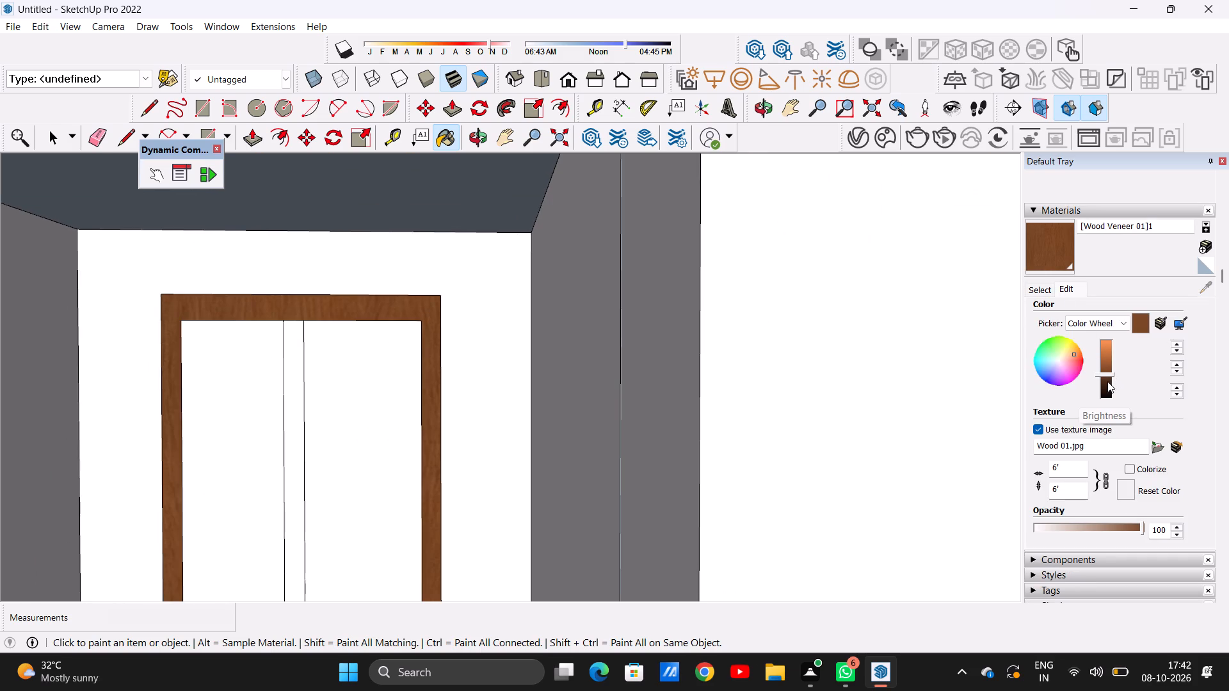
pyautogui.scroll(-1, 1107, 381)
pyautogui.scroll(1, 1107, 381)
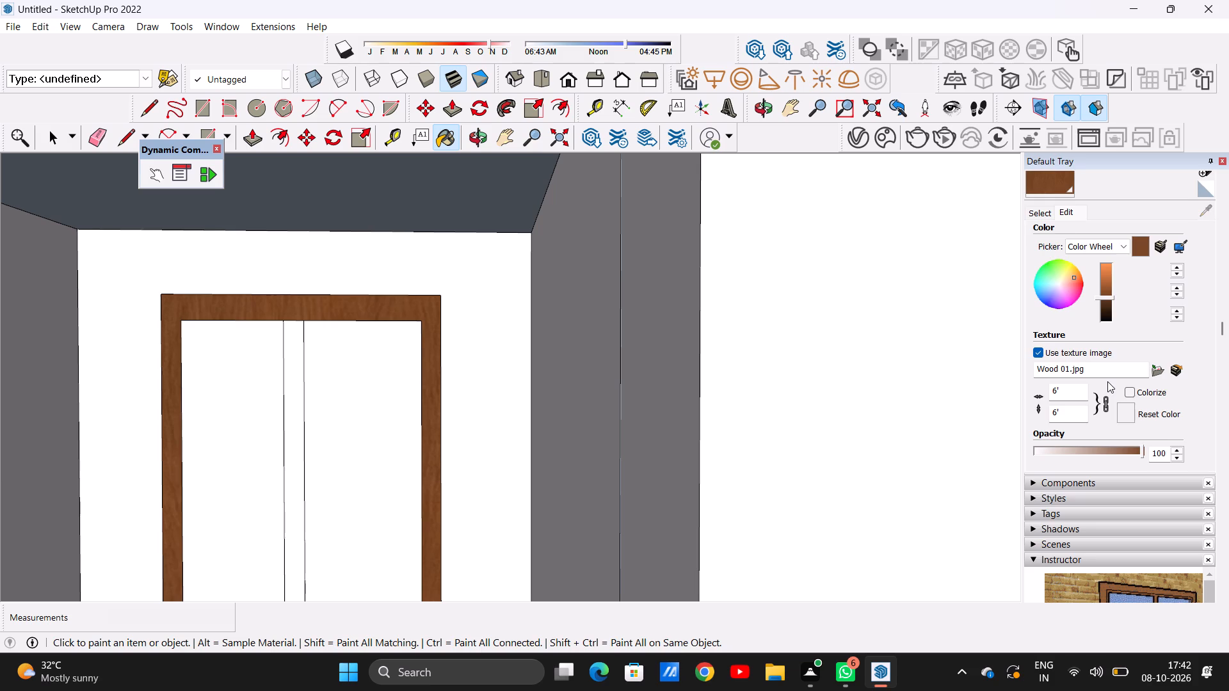
pyautogui.click(1107, 381)
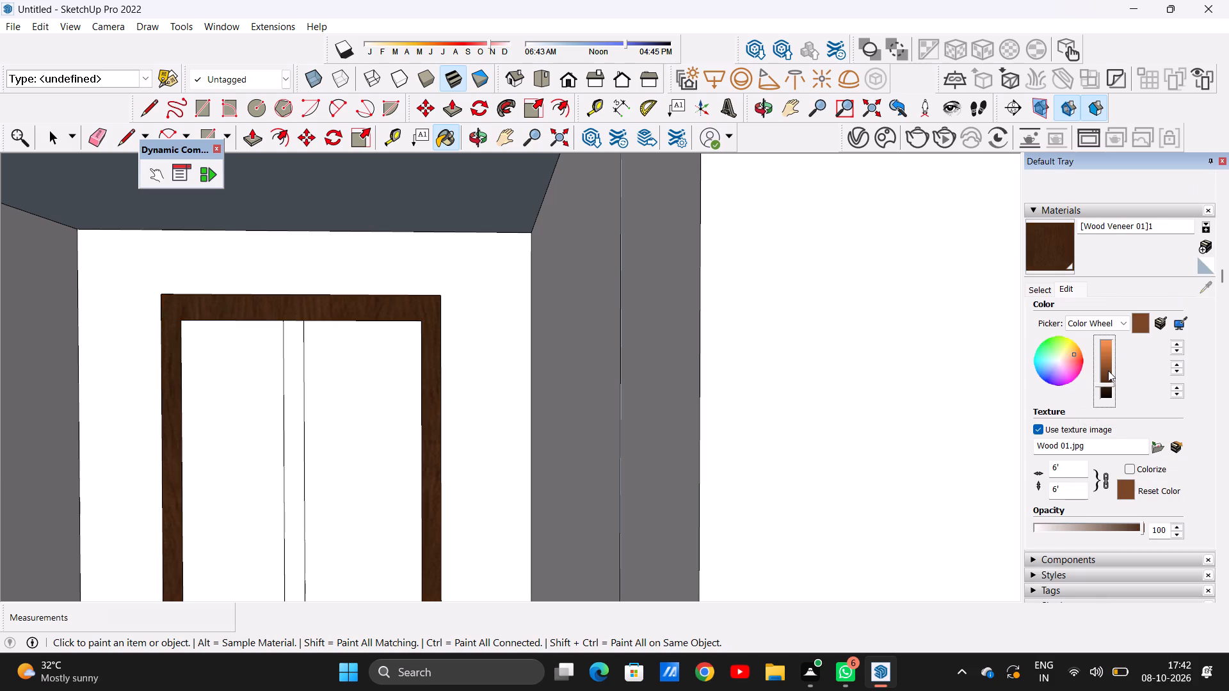
pyautogui.click(1104, 378)
# Paint the left door's mullion and bottom rail with the darkened Wood Veneer 01.
pyautogui.scroll(-15, 467, 421)
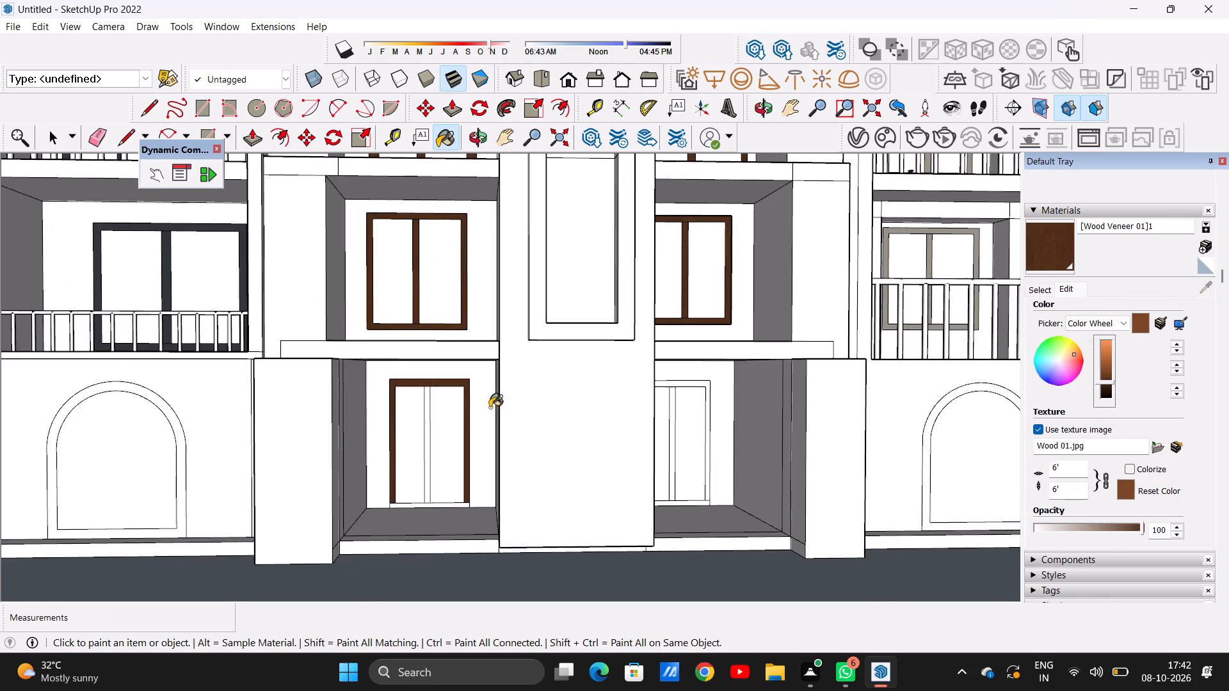
pyautogui.scroll(18, 431, 475)
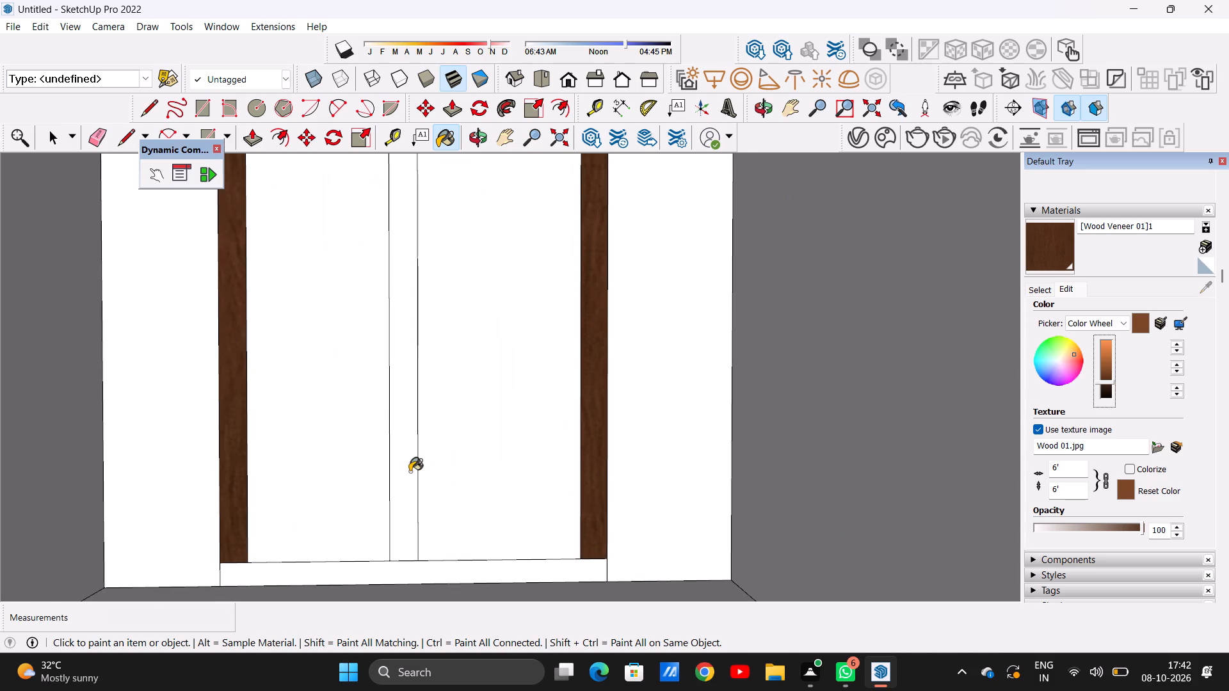
pyautogui.click(398, 487)
pyautogui.scroll(-10, 394, 408)
pyautogui.scroll(3, 463, 465)
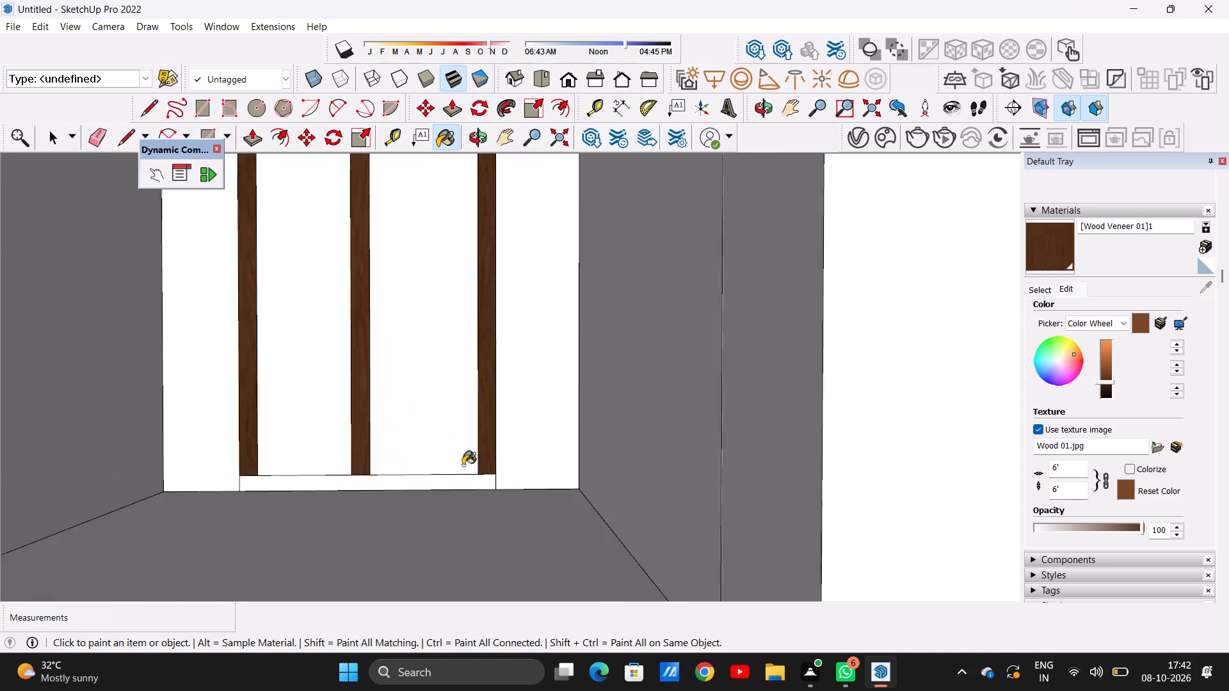
pyautogui.scroll(11, 463, 465)
pyautogui.scroll(-1, 504, 488)
pyautogui.scroll(1, 504, 488)
pyautogui.click(456, 491)
pyautogui.scroll(-4, 469, 493)
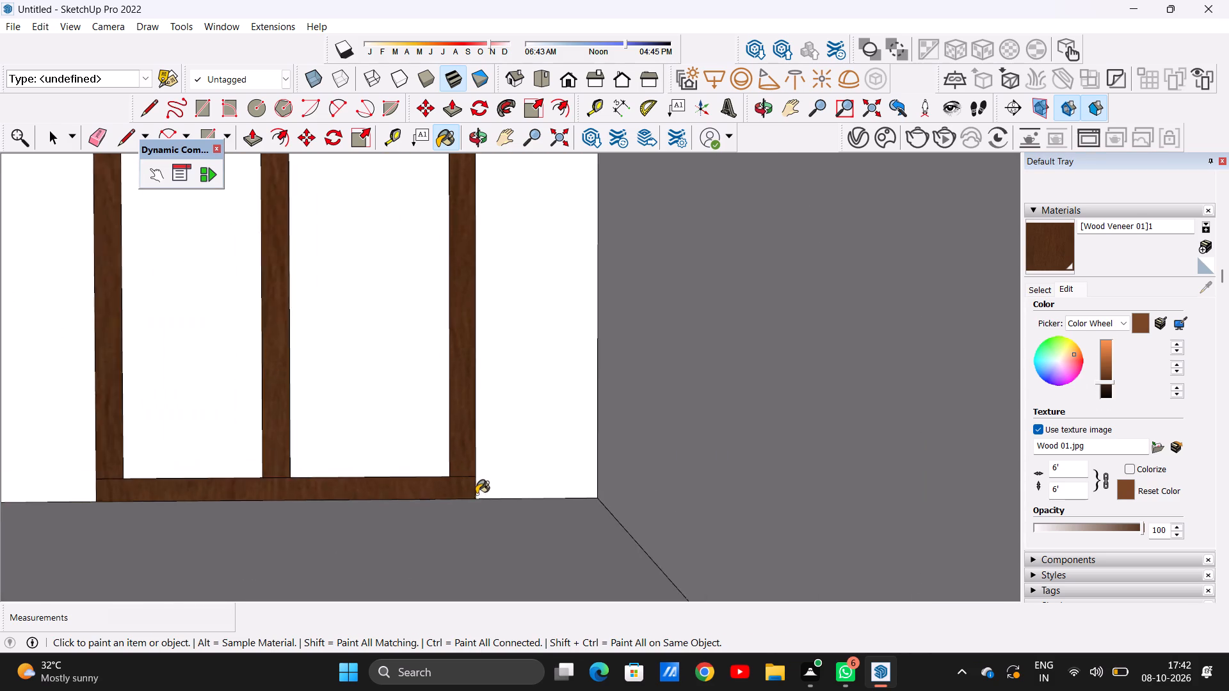
# Paint the right ground-floor door's outer frame and mullion with the darkened Wood Veneer 01.
pyautogui.scroll(-20, 476, 494)
pyautogui.scroll(-5, 476, 494)
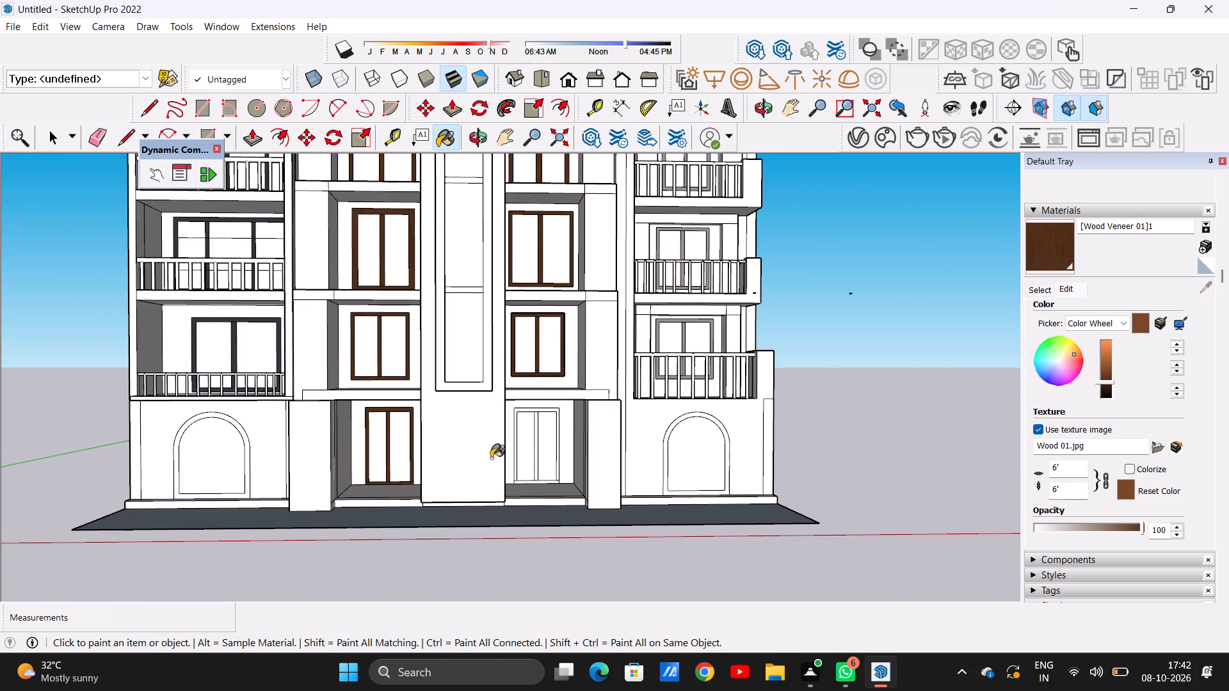
pyautogui.scroll(-1, 574, 449)
pyautogui.scroll(8, 574, 449)
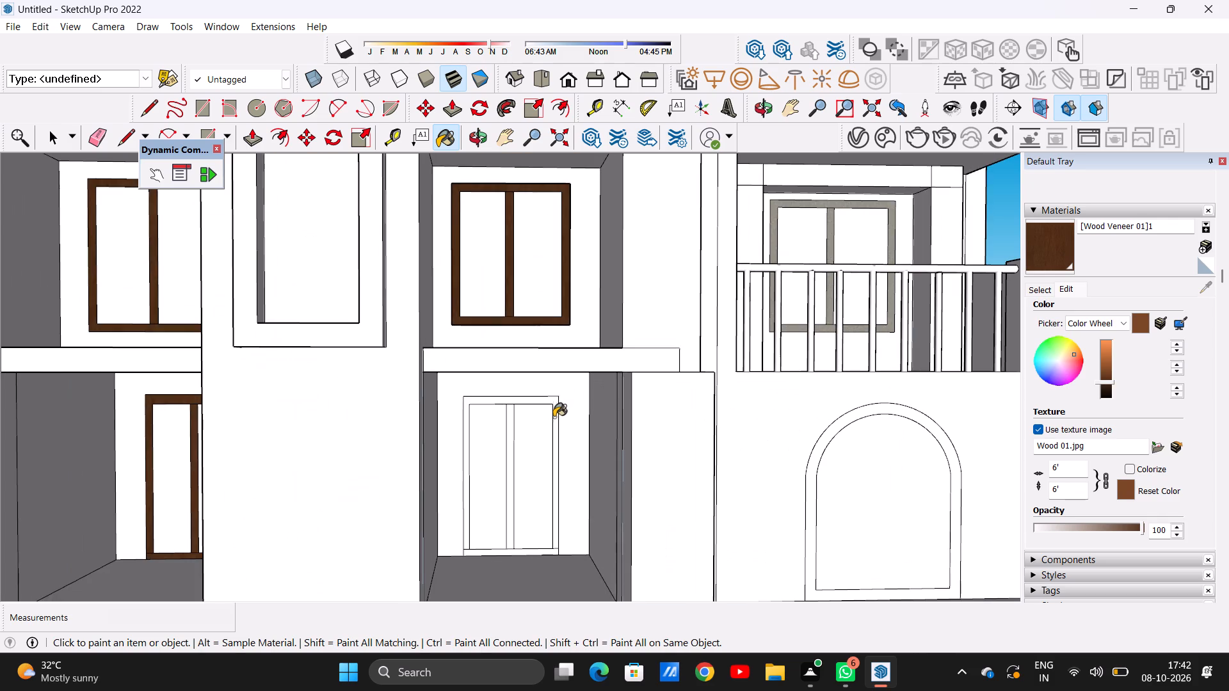
pyautogui.scroll(14, 552, 431)
pyautogui.click(567, 407)
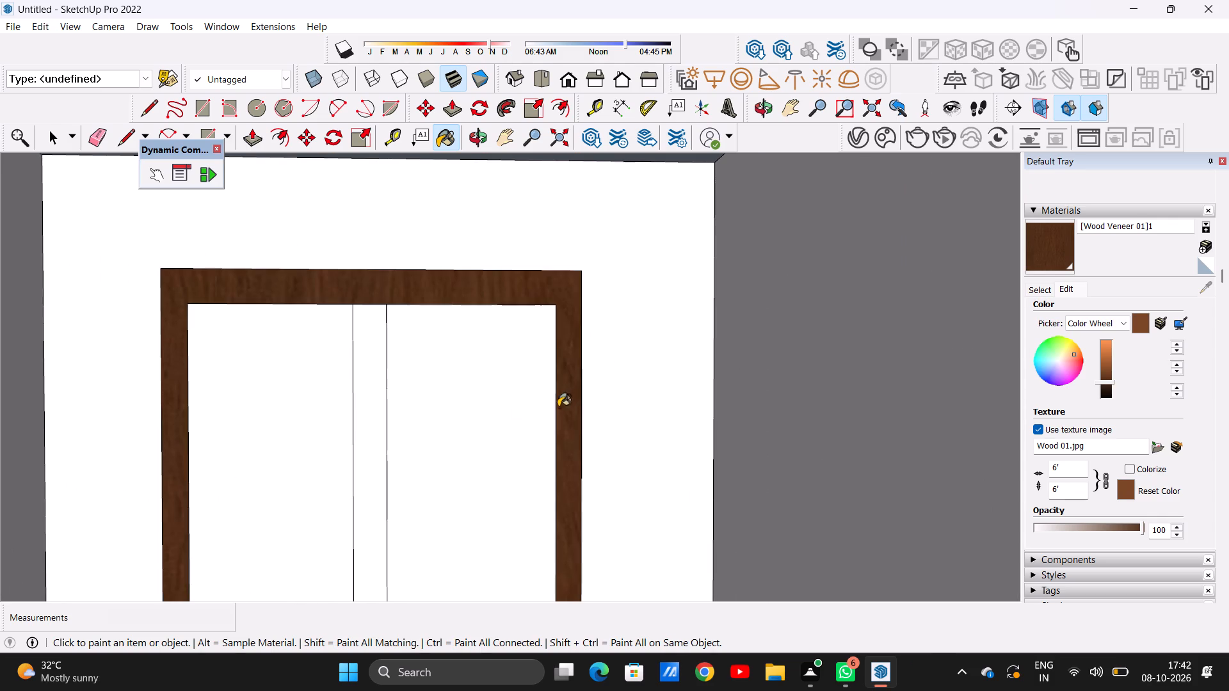
pyautogui.click(367, 455)
pyautogui.scroll(-3, 505, 445)
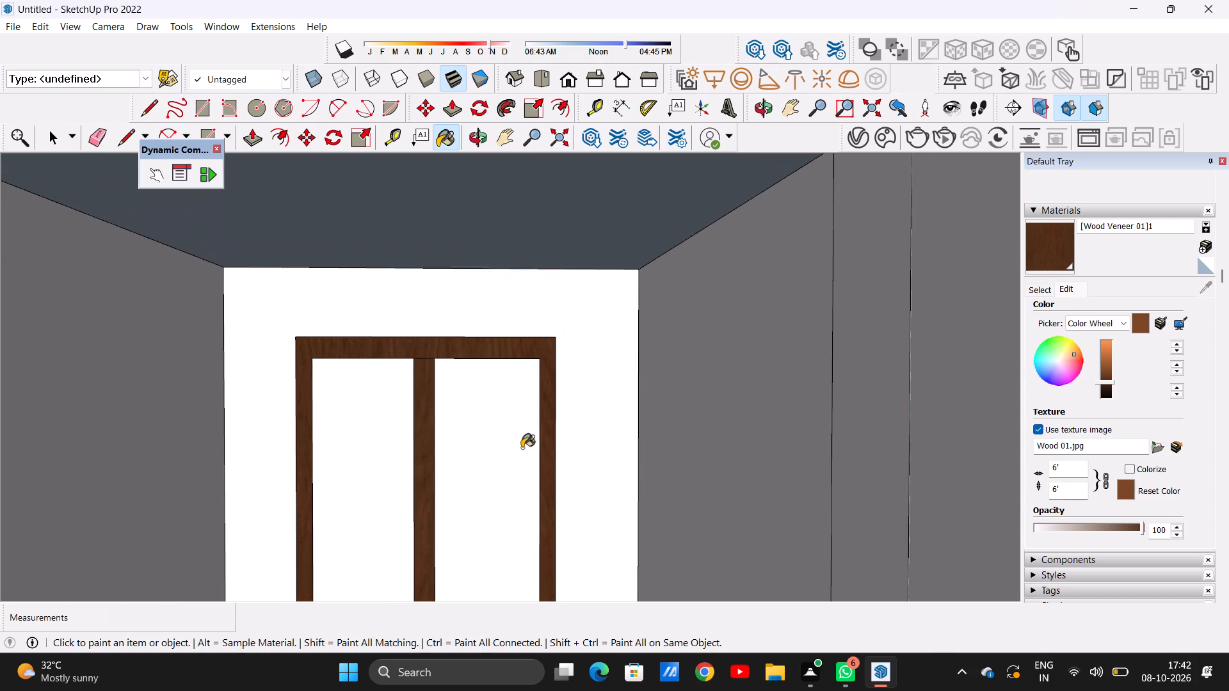
pyautogui.scroll(-20, 522, 448)
pyautogui.scroll(2, 526, 500)
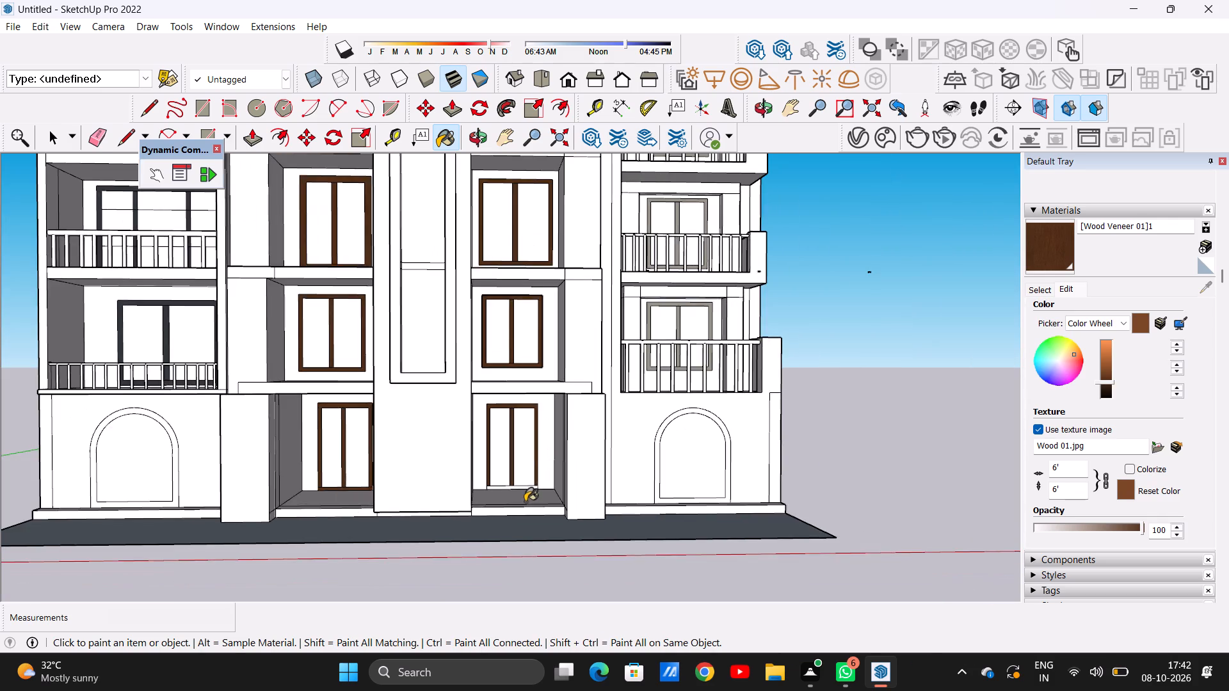
# Paint the right ground-floor door's bottom rail with the darkened Wood Veneer 01.
pyautogui.scroll(17, 525, 502)
pyautogui.scroll(-1, 547, 473)
pyautogui.scroll(11, 547, 473)
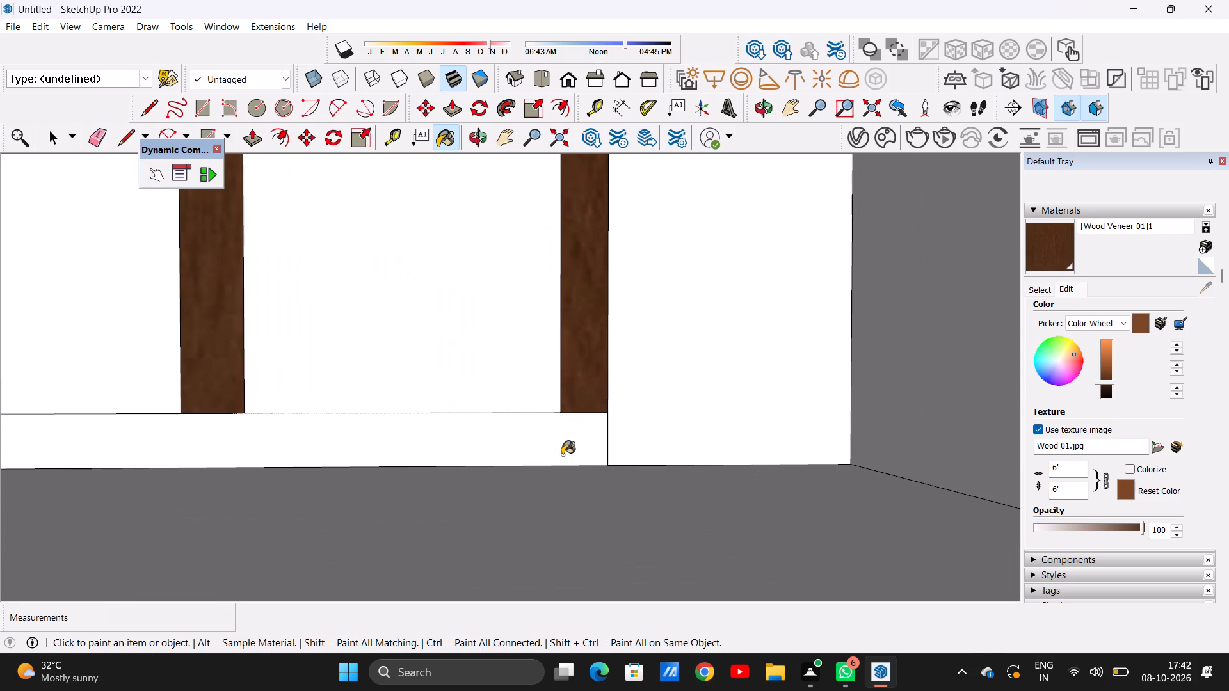
pyautogui.click(563, 447)
pyautogui.scroll(-14, 557, 498)
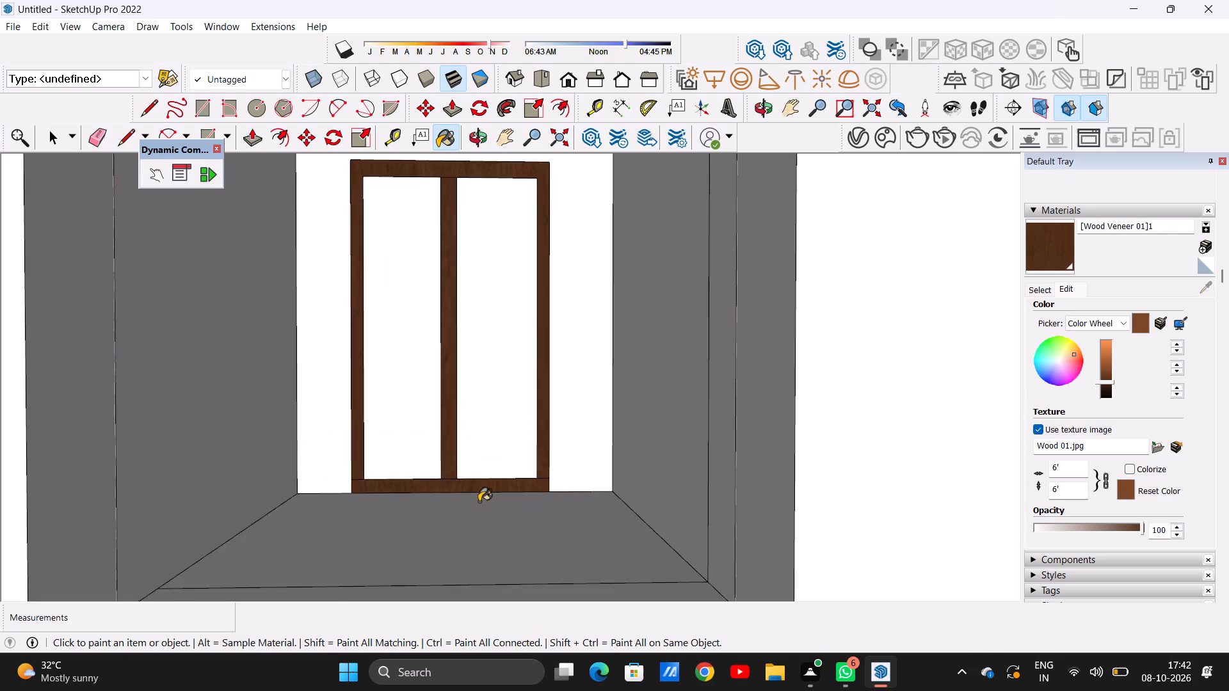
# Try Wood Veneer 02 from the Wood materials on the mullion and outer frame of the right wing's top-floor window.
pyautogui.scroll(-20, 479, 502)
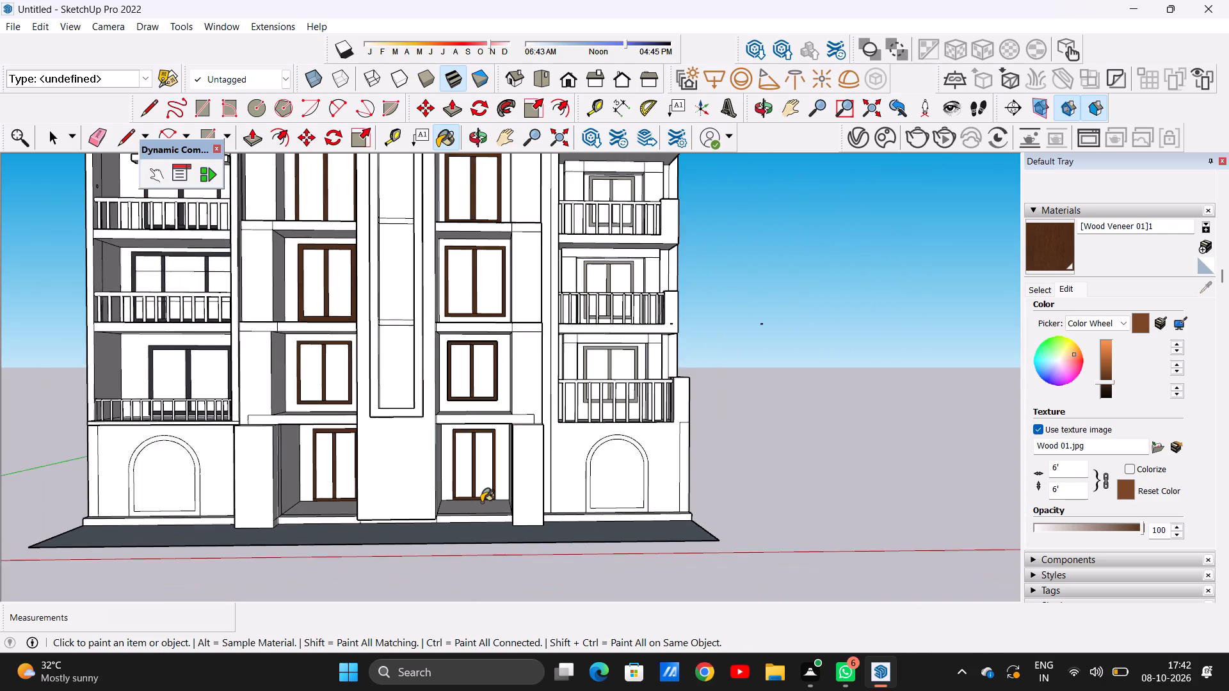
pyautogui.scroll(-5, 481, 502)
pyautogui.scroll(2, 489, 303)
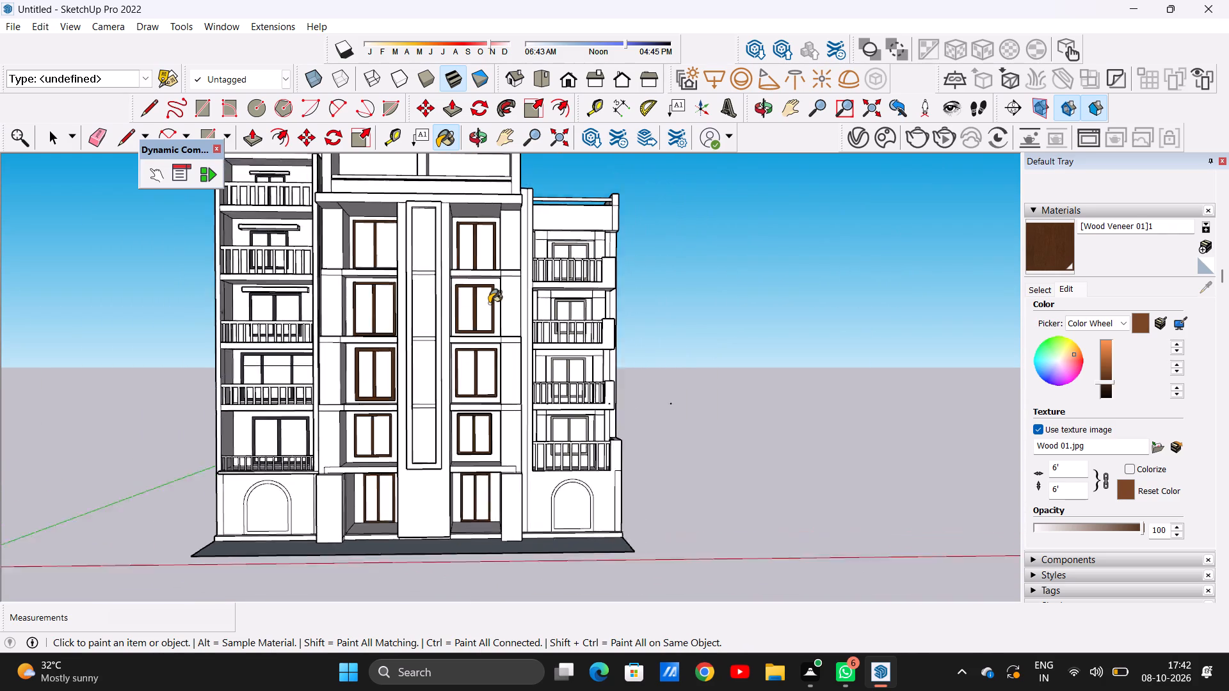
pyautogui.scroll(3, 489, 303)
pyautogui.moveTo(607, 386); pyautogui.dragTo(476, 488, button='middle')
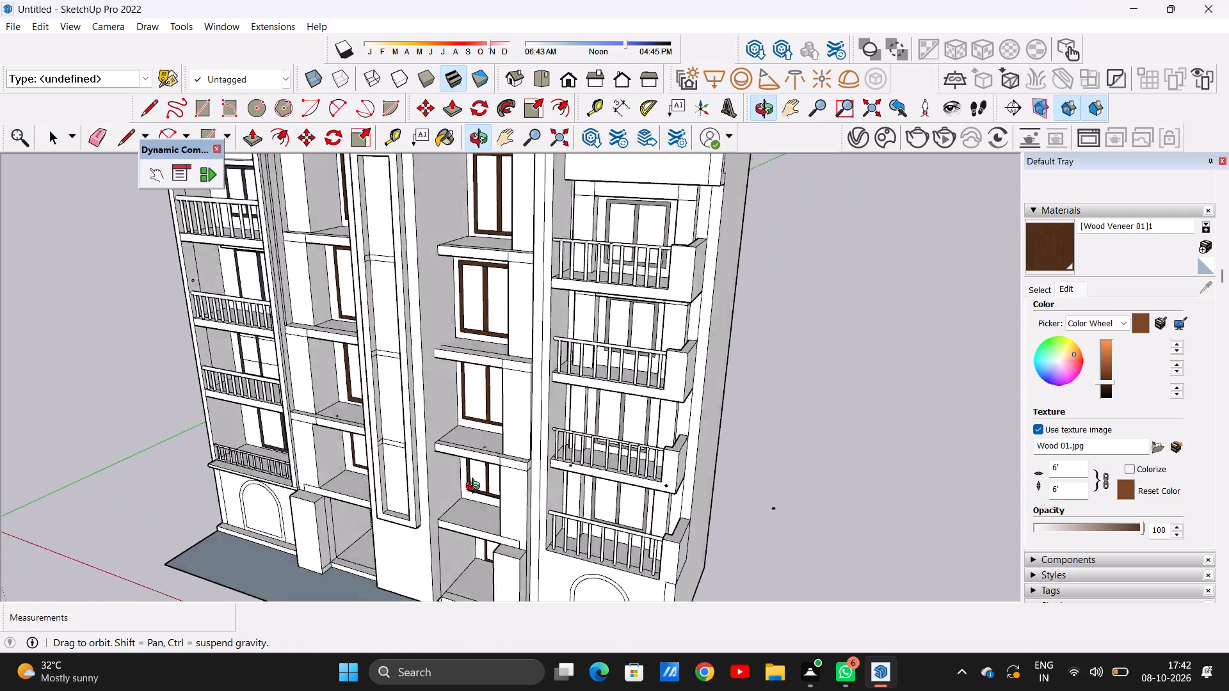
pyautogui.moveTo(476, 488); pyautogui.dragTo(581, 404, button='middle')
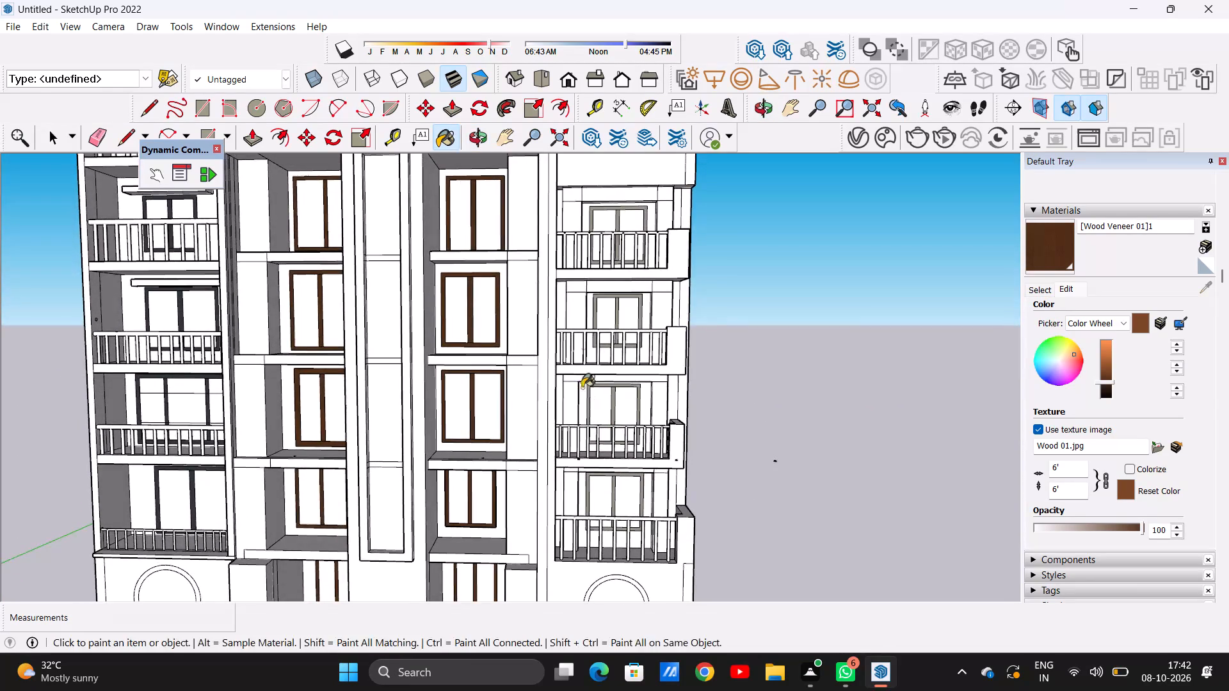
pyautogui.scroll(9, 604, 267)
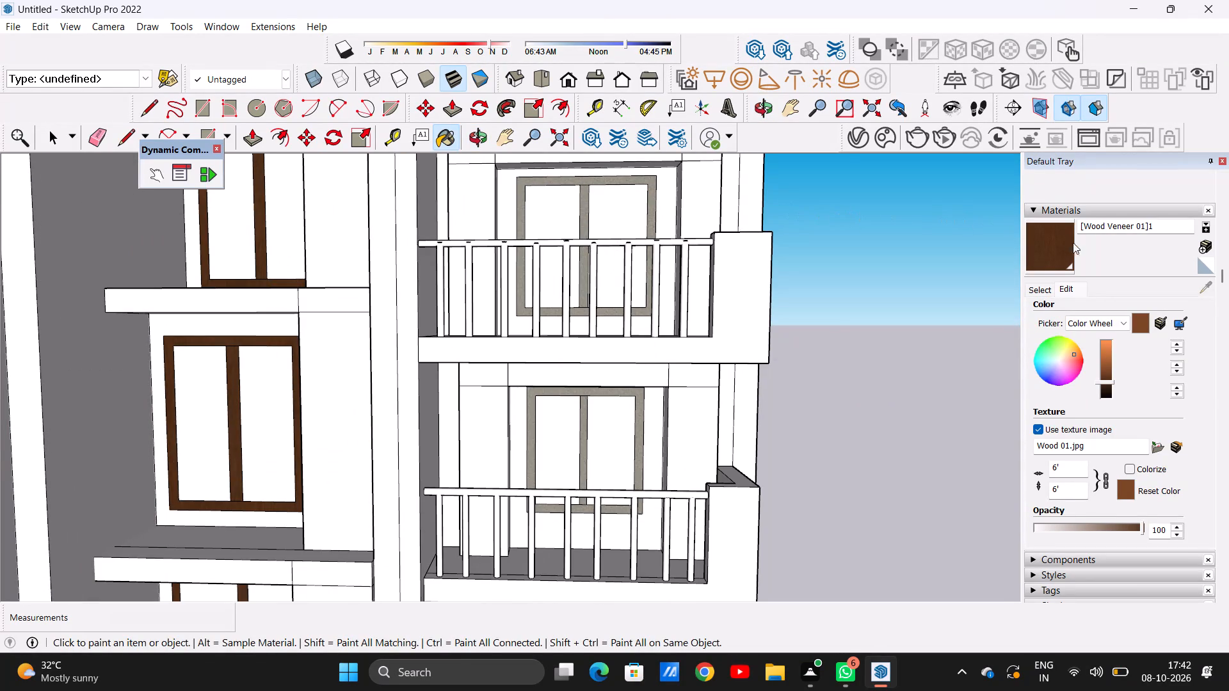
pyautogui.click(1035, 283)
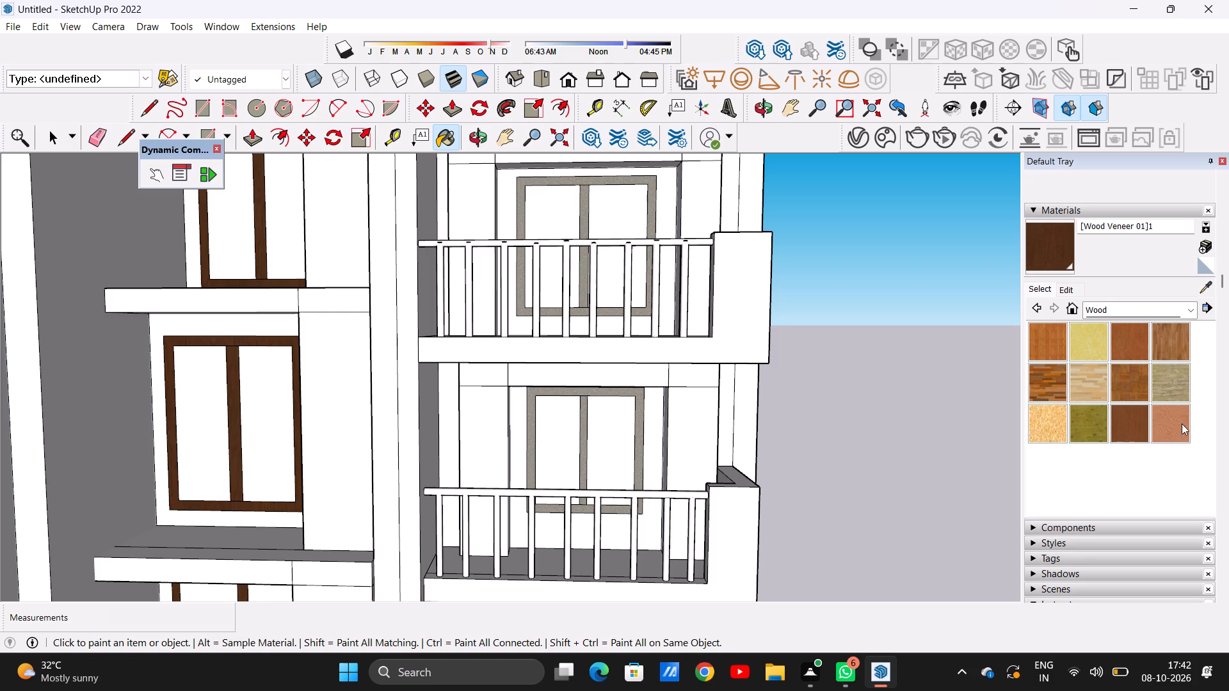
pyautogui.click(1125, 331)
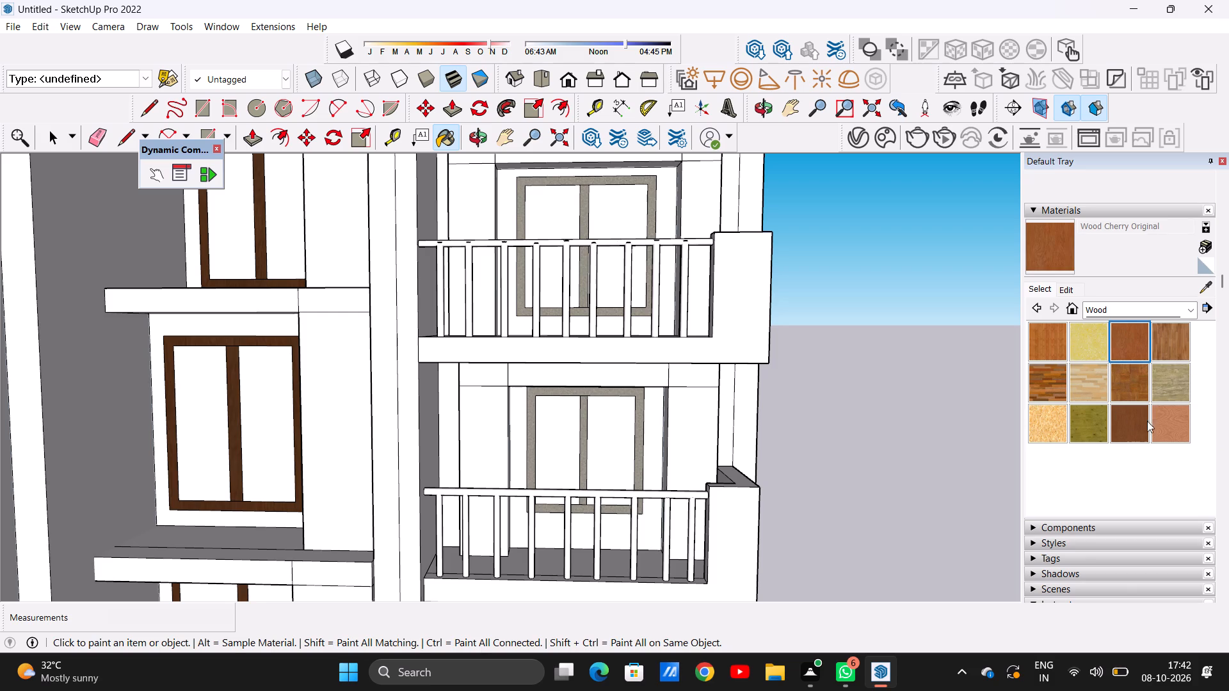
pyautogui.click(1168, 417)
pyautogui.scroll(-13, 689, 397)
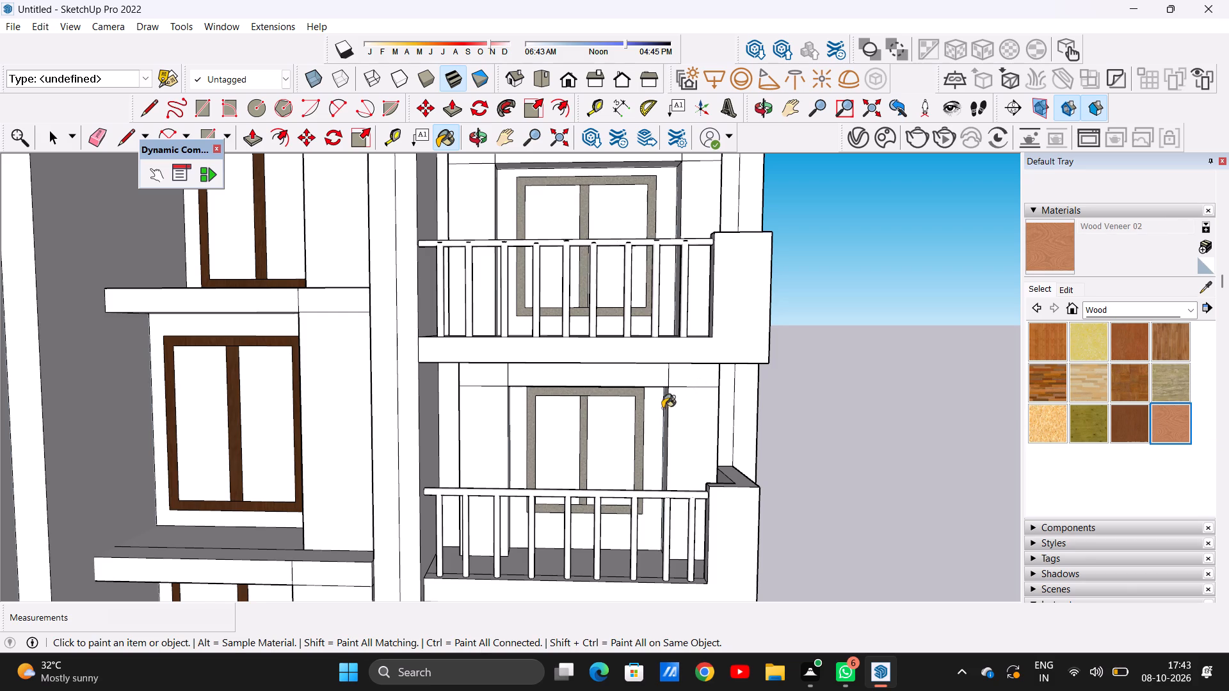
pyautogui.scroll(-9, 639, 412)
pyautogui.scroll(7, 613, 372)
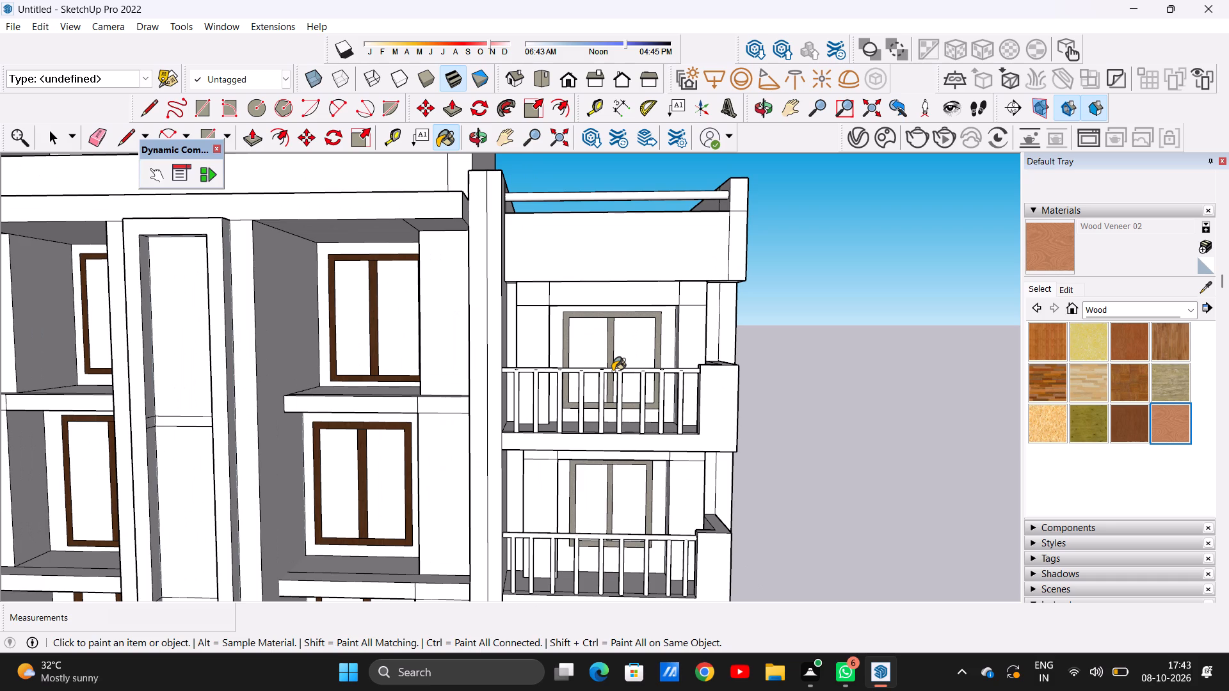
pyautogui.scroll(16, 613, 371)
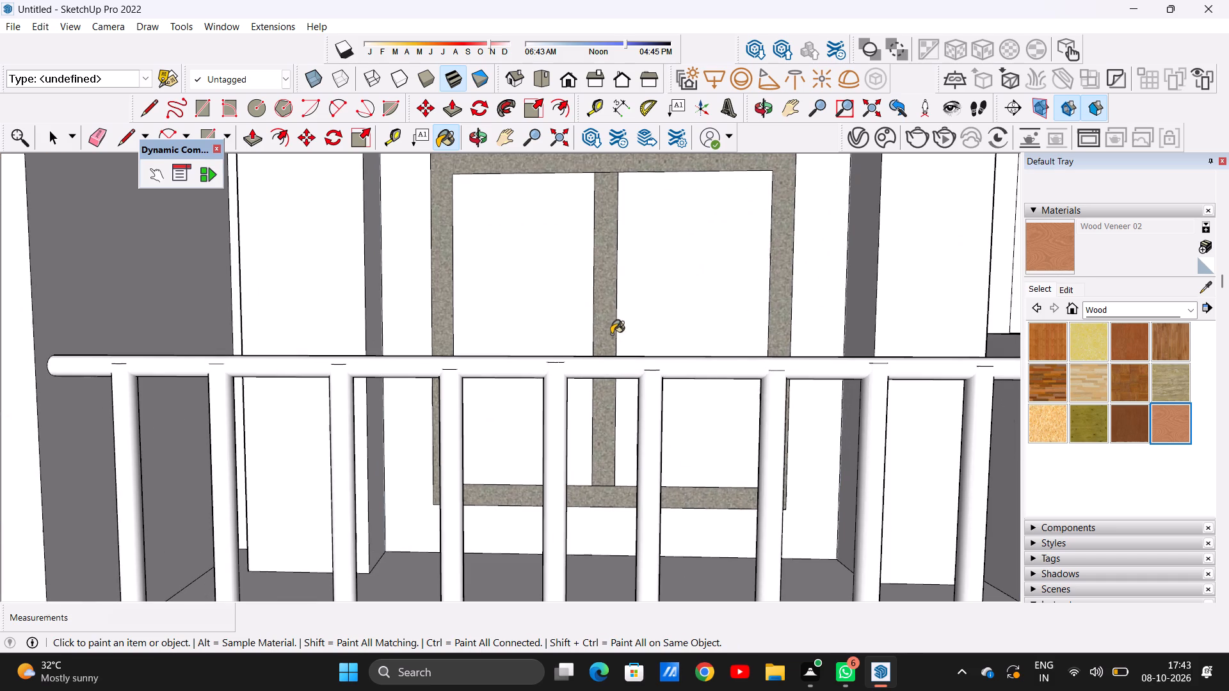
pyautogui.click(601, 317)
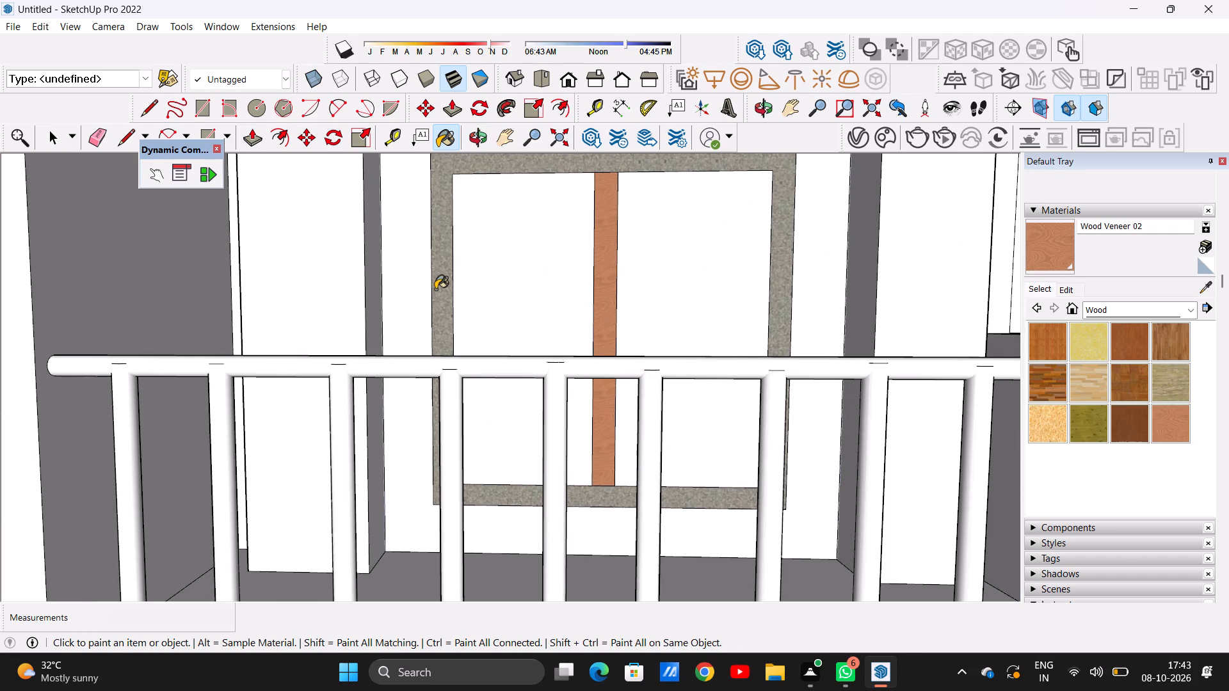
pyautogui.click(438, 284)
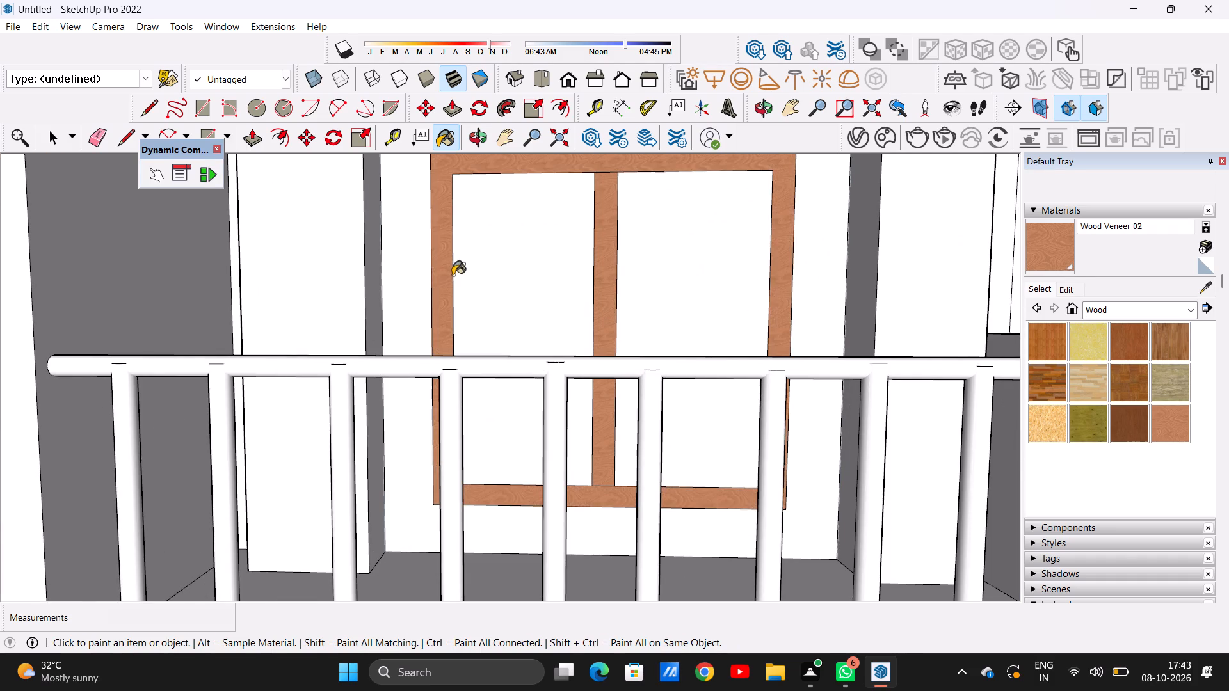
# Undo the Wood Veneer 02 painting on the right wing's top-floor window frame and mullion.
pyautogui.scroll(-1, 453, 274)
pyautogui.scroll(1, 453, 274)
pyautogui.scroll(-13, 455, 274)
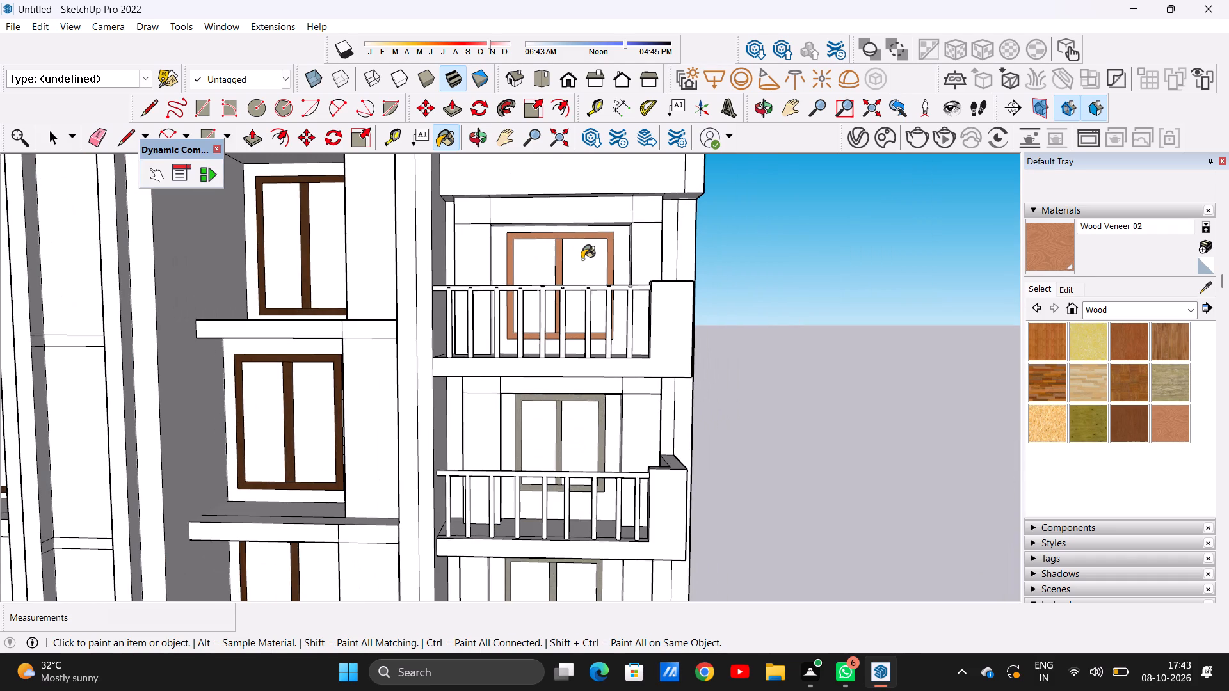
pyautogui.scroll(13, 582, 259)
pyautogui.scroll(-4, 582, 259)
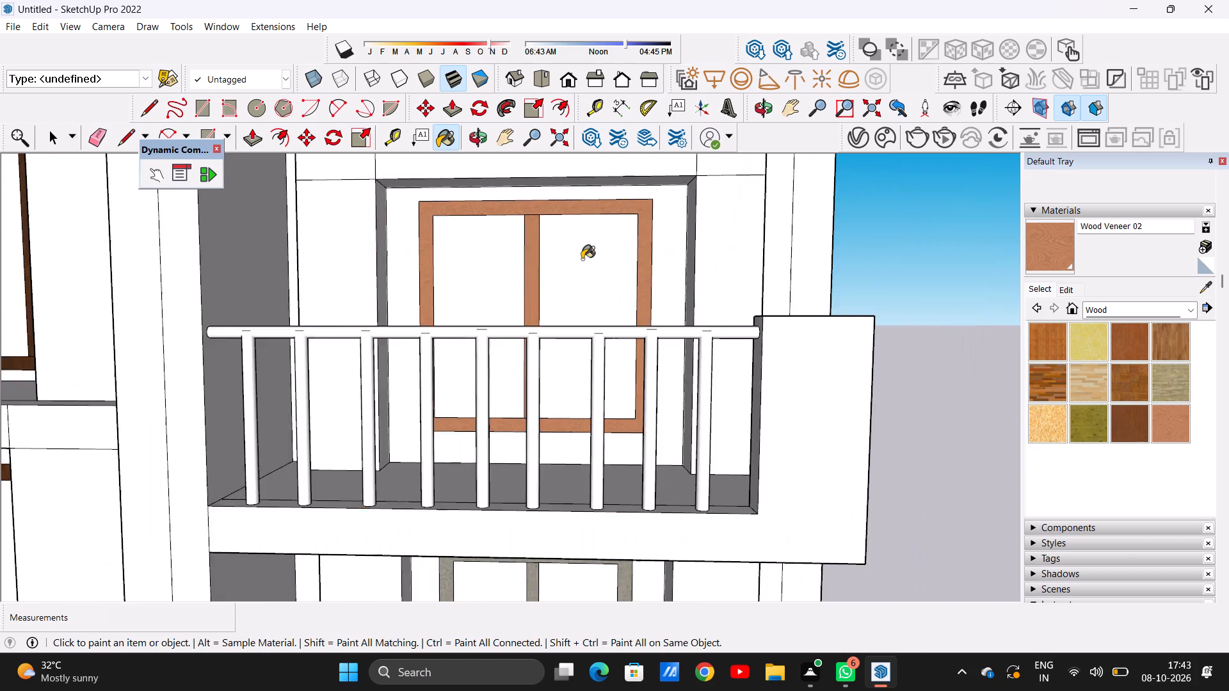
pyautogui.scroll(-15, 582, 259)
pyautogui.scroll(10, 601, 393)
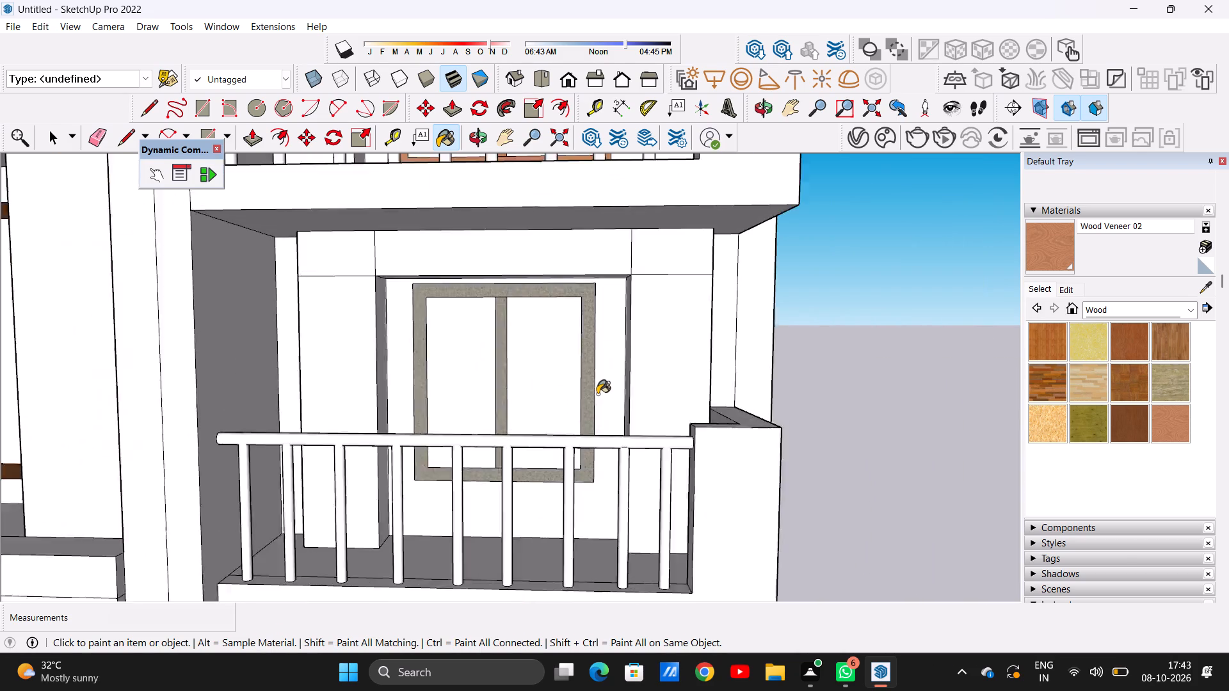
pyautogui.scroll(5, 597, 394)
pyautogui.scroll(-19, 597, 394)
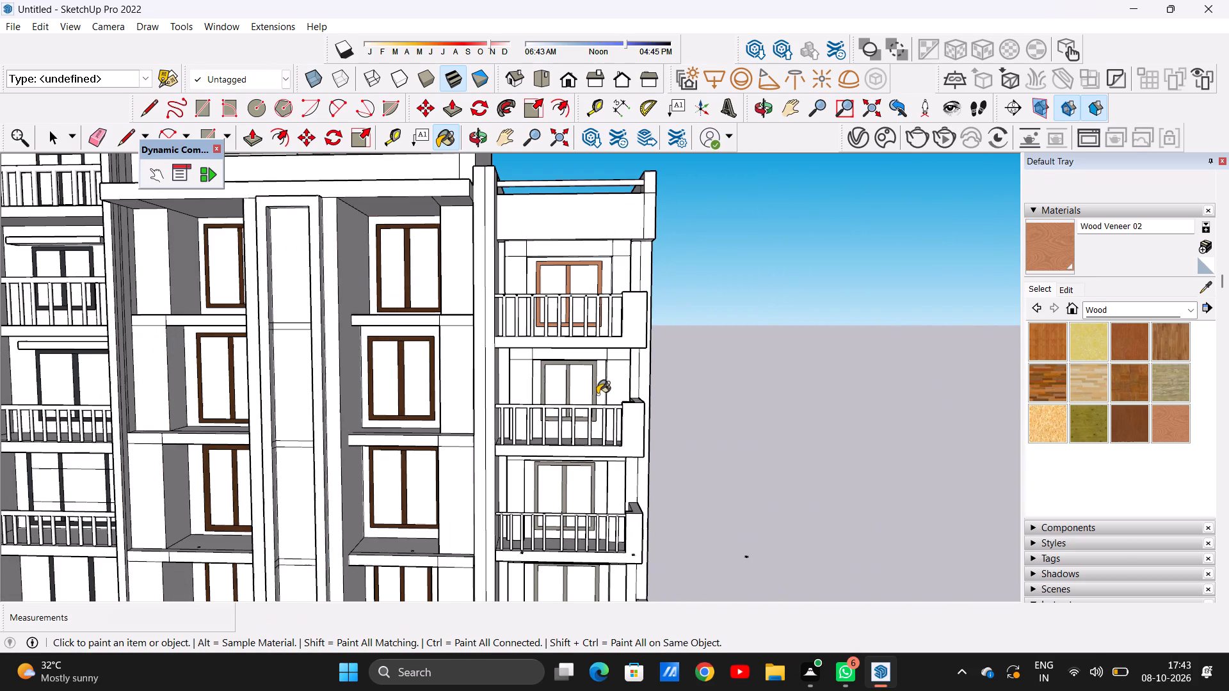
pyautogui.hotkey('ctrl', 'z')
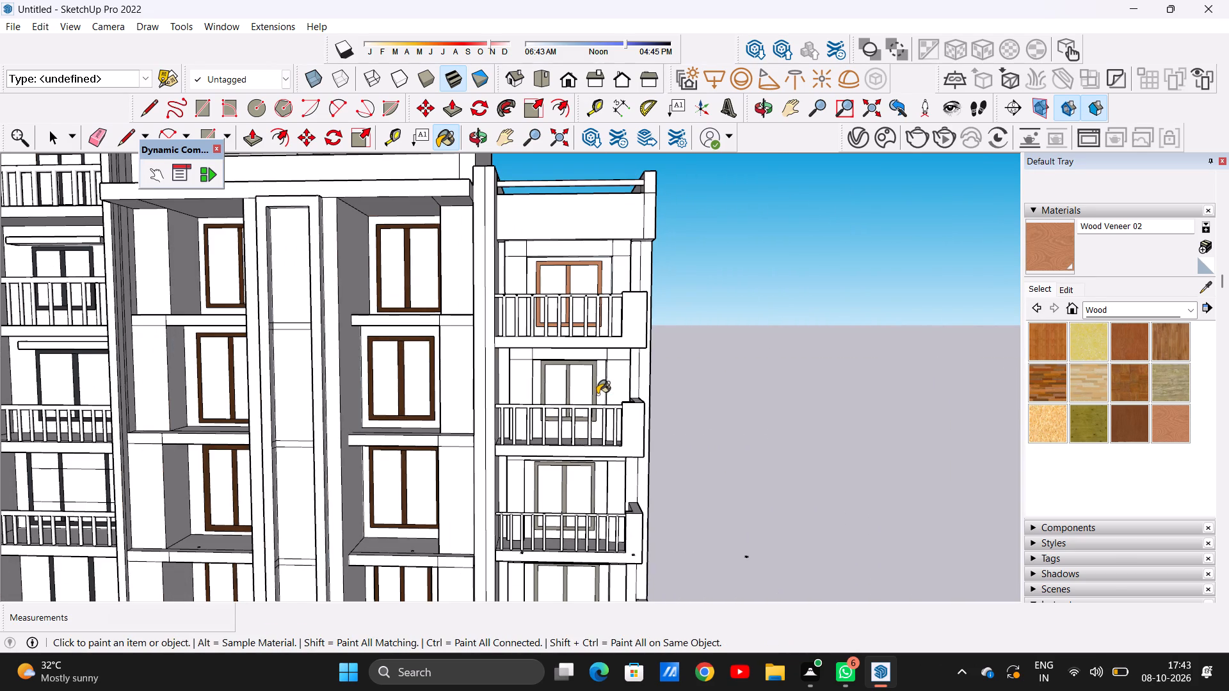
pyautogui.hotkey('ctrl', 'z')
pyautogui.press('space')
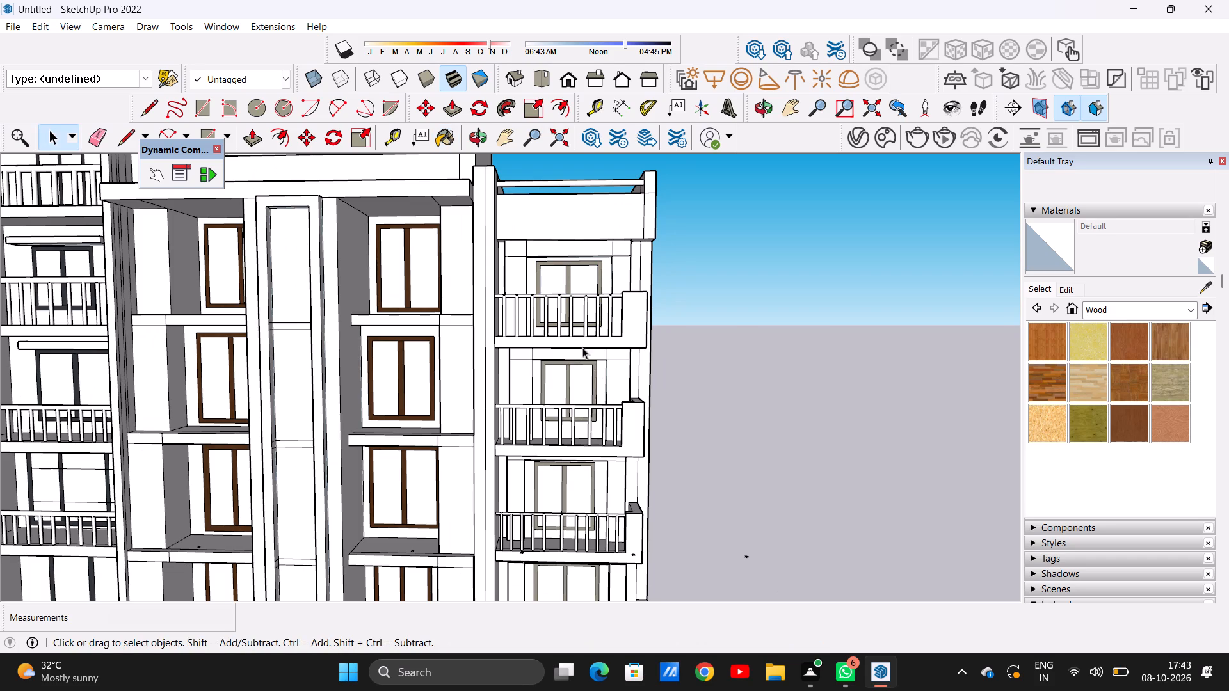
# Examine the window frames on the right wing and on the central block's upper floors.
pyautogui.scroll(13, 567, 322)
pyautogui.scroll(-14, 568, 322)
pyautogui.scroll(1, 575, 324)
pyautogui.scroll(-4, 575, 324)
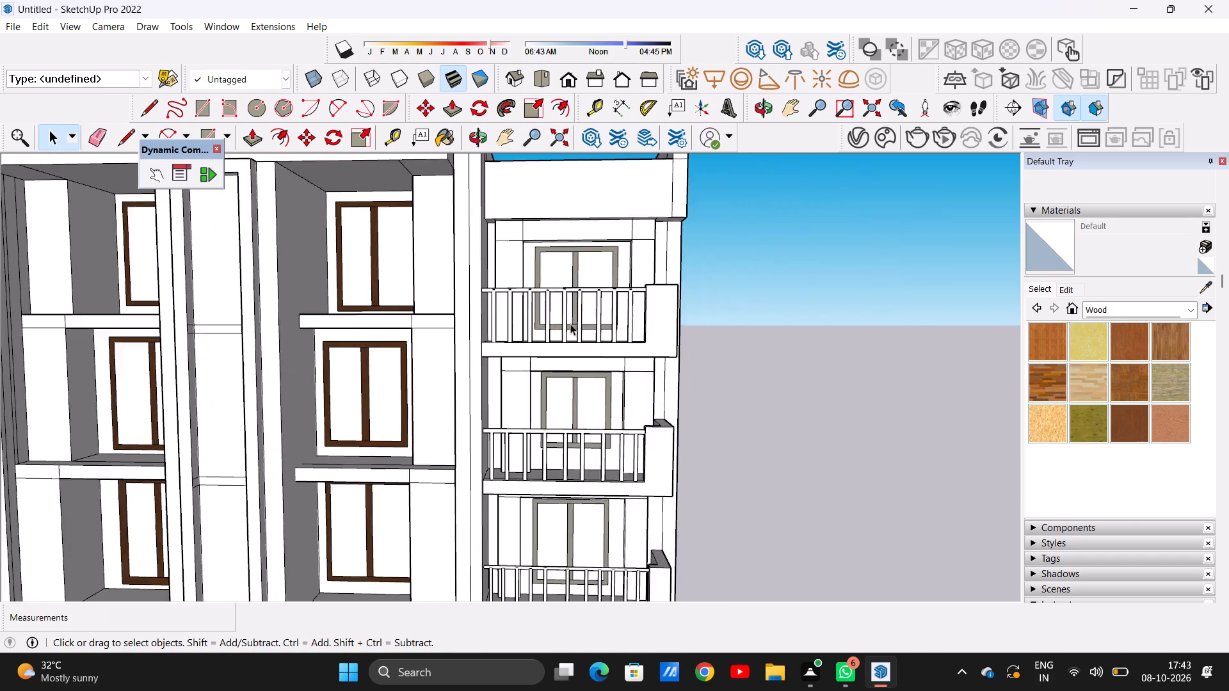
pyautogui.scroll(-4, 570, 324)
pyautogui.scroll(16, 540, 271)
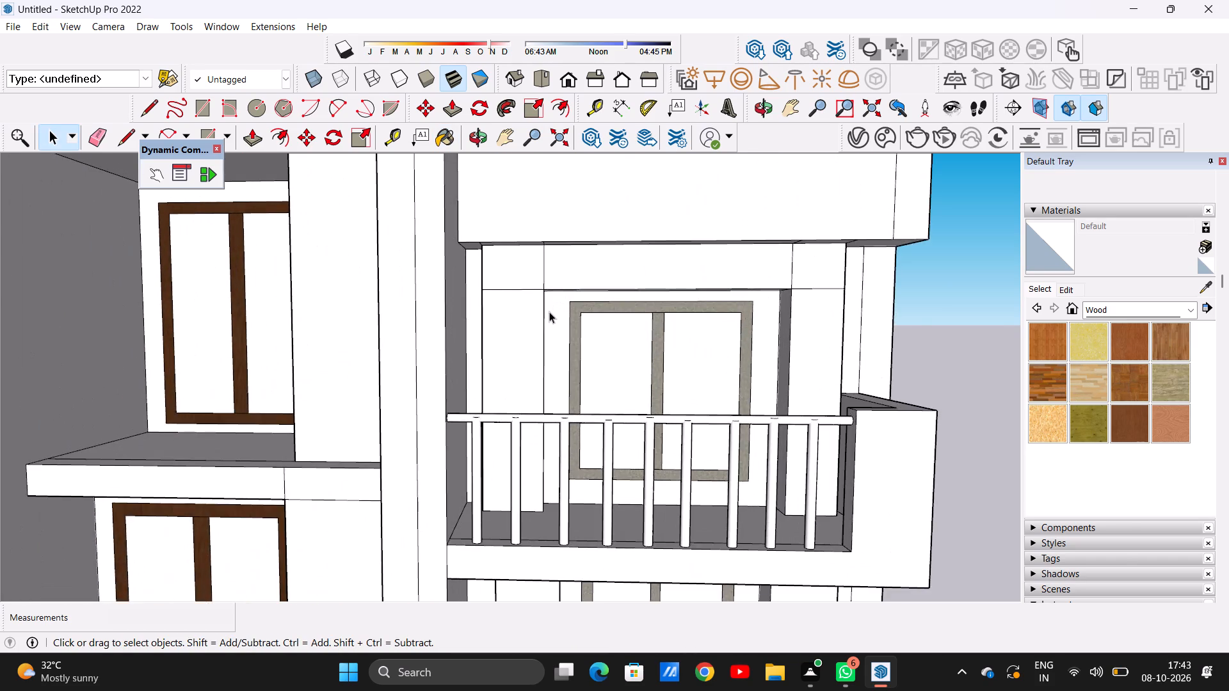
pyautogui.scroll(3, 549, 312)
pyautogui.scroll(-20, 579, 354)
pyautogui.scroll(-5, 579, 354)
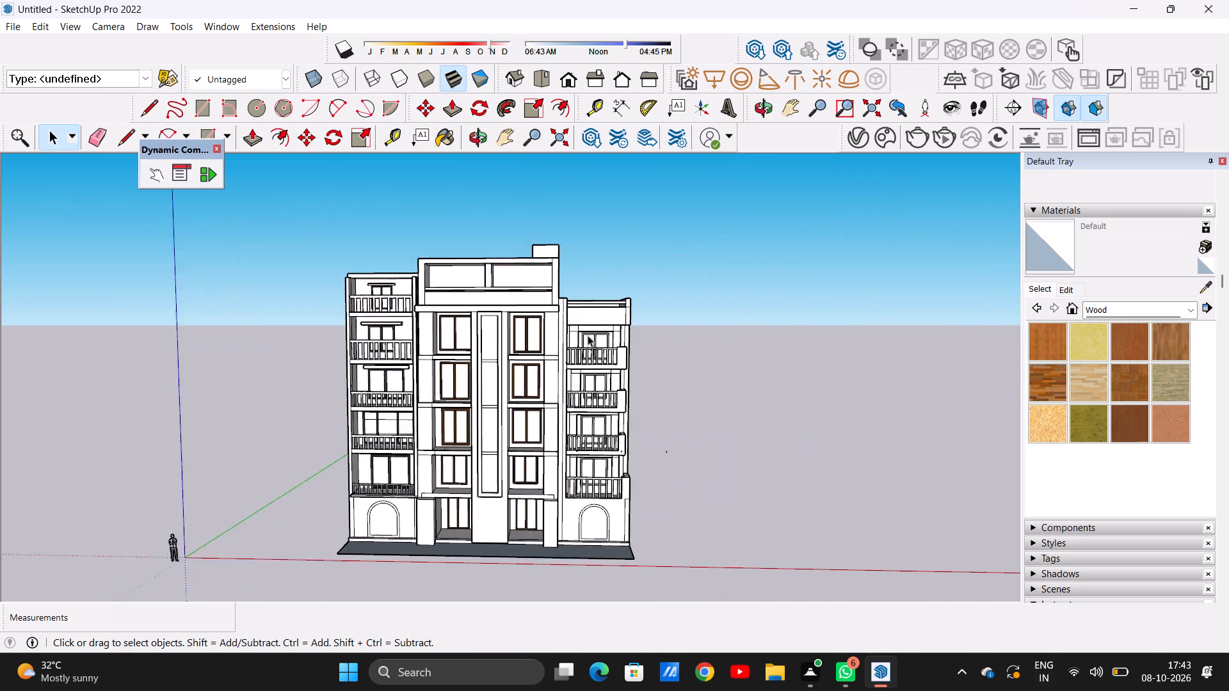
pyautogui.scroll(-2, 588, 335)
pyautogui.scroll(9, 504, 353)
pyautogui.scroll(-1, 481, 340)
pyautogui.scroll(4, 481, 340)
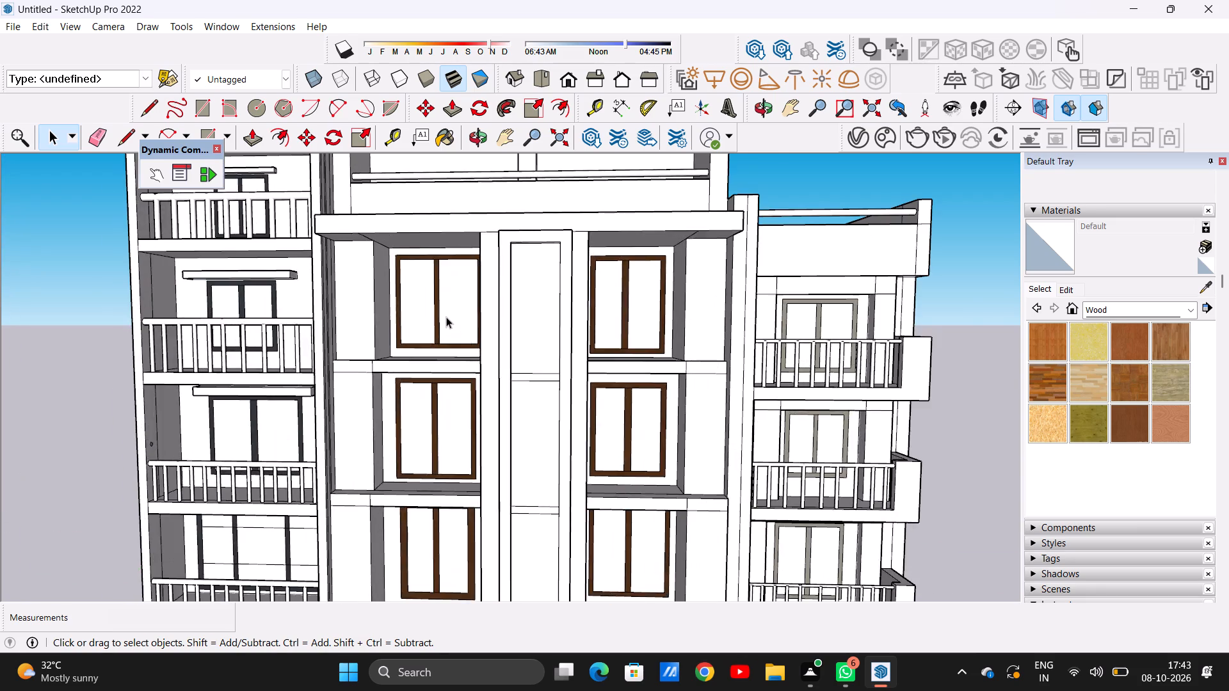
pyautogui.scroll(11, 442, 312)
pyautogui.scroll(-2, 442, 311)
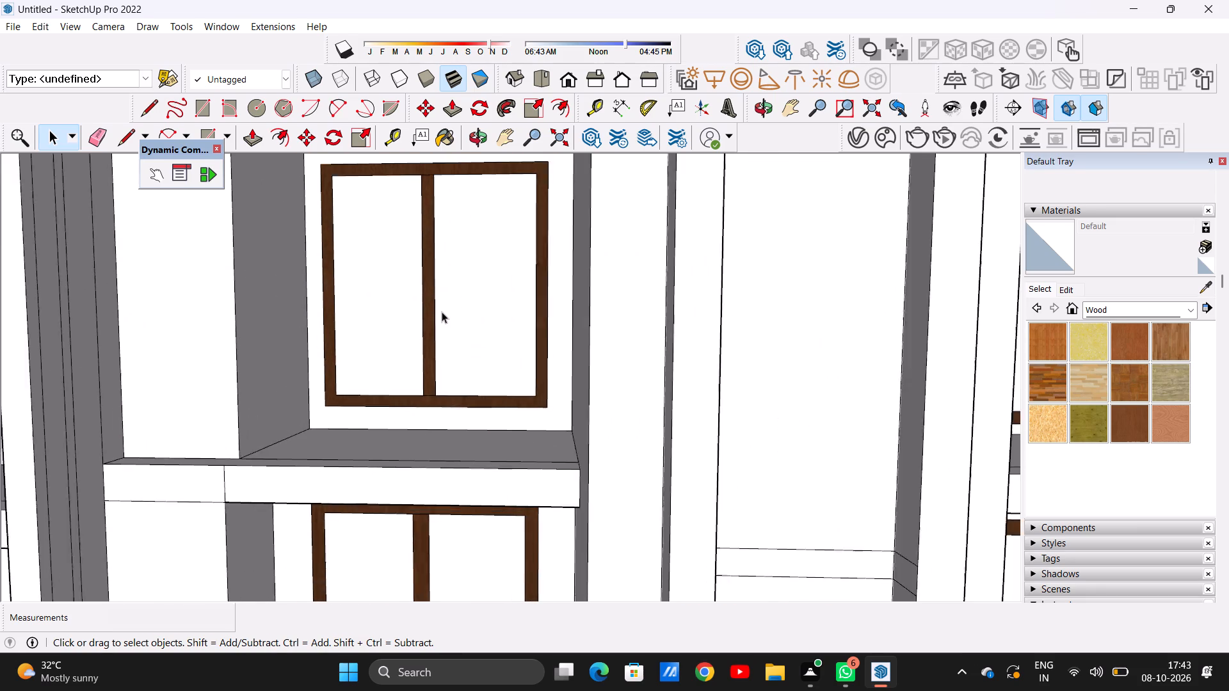
pyautogui.scroll(-1, 442, 312)
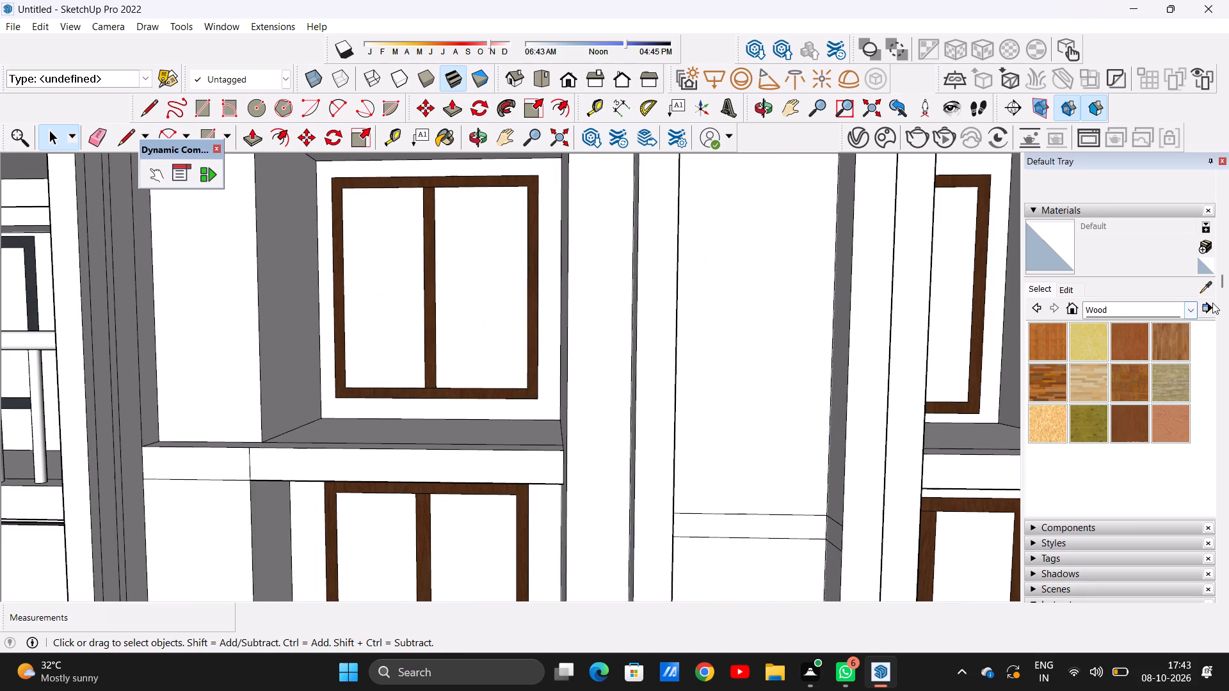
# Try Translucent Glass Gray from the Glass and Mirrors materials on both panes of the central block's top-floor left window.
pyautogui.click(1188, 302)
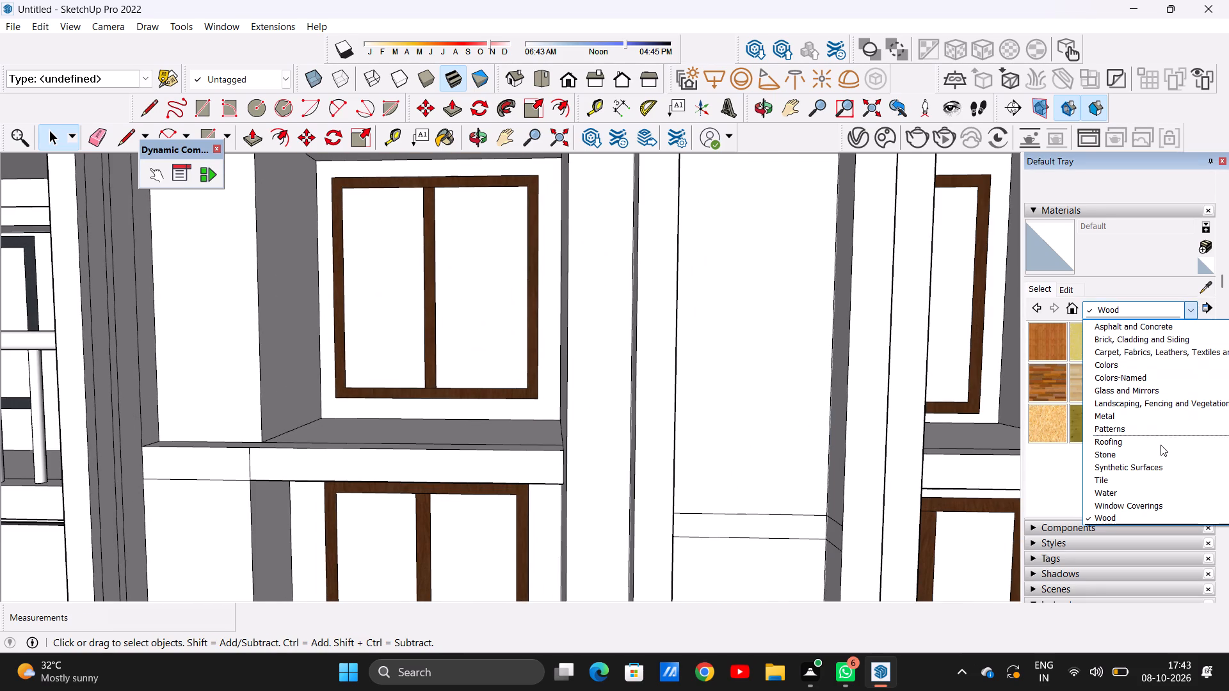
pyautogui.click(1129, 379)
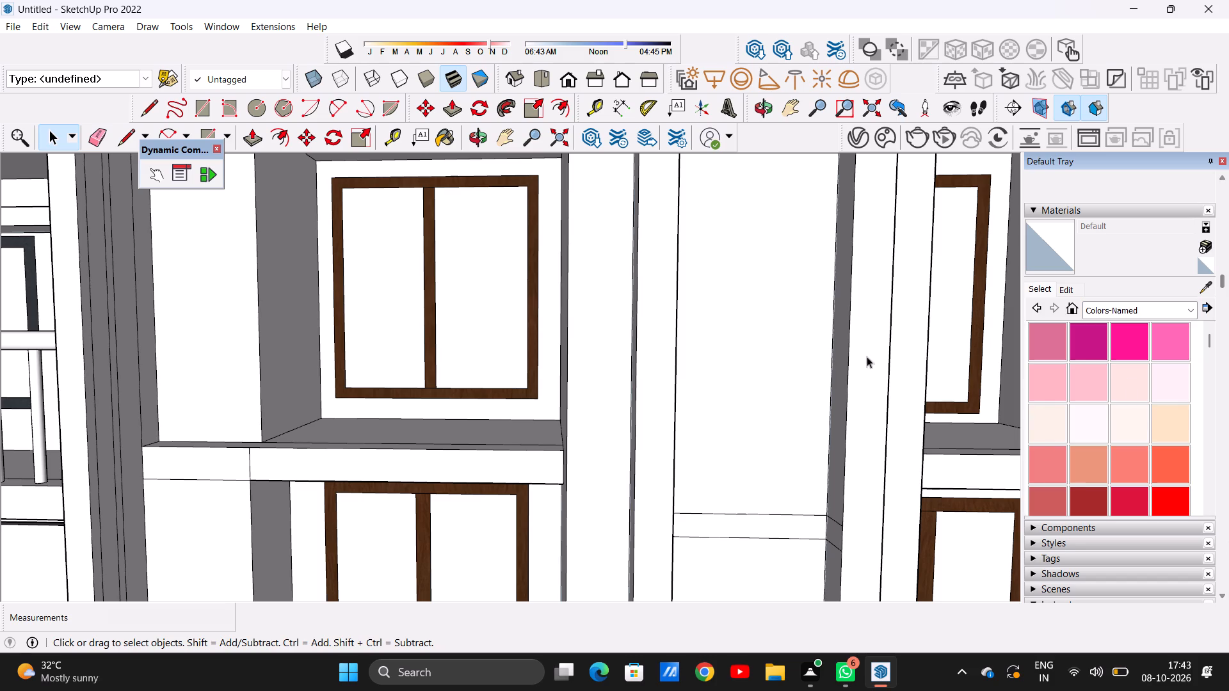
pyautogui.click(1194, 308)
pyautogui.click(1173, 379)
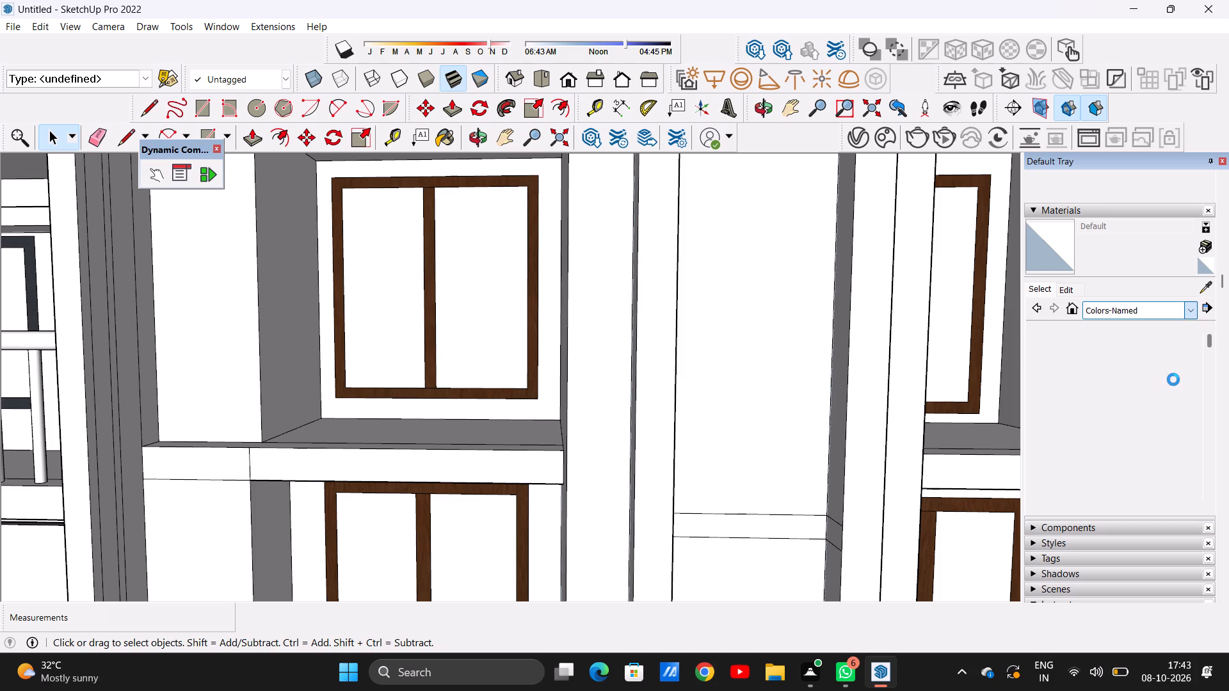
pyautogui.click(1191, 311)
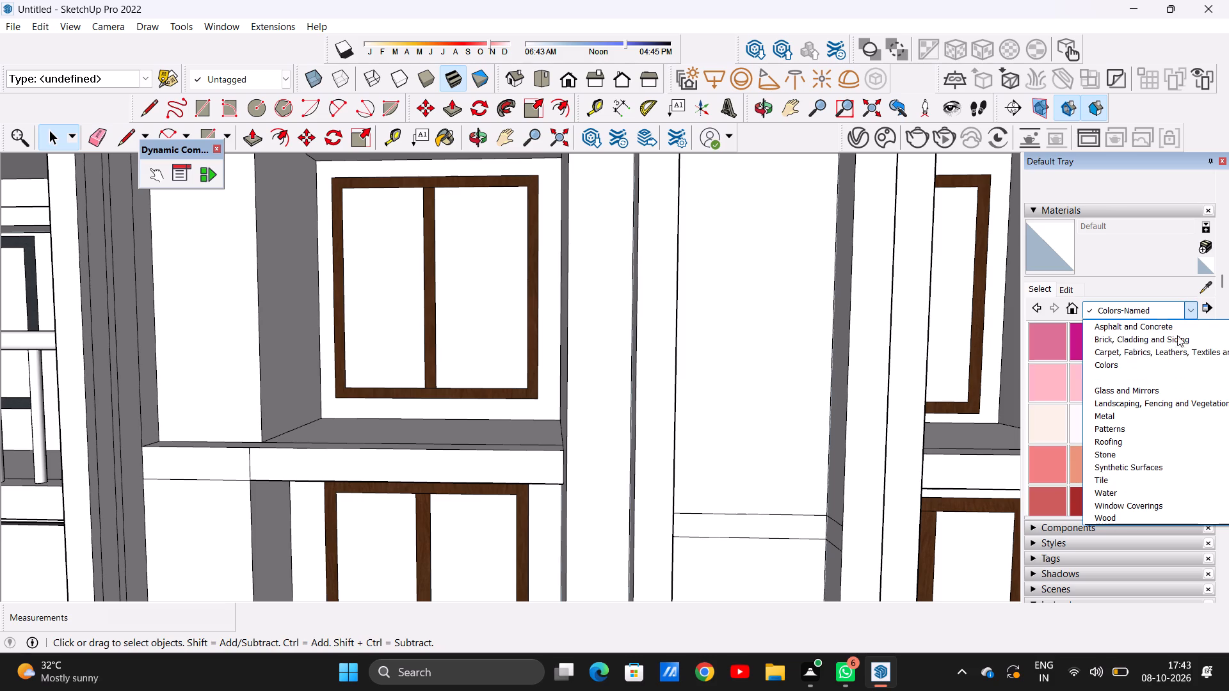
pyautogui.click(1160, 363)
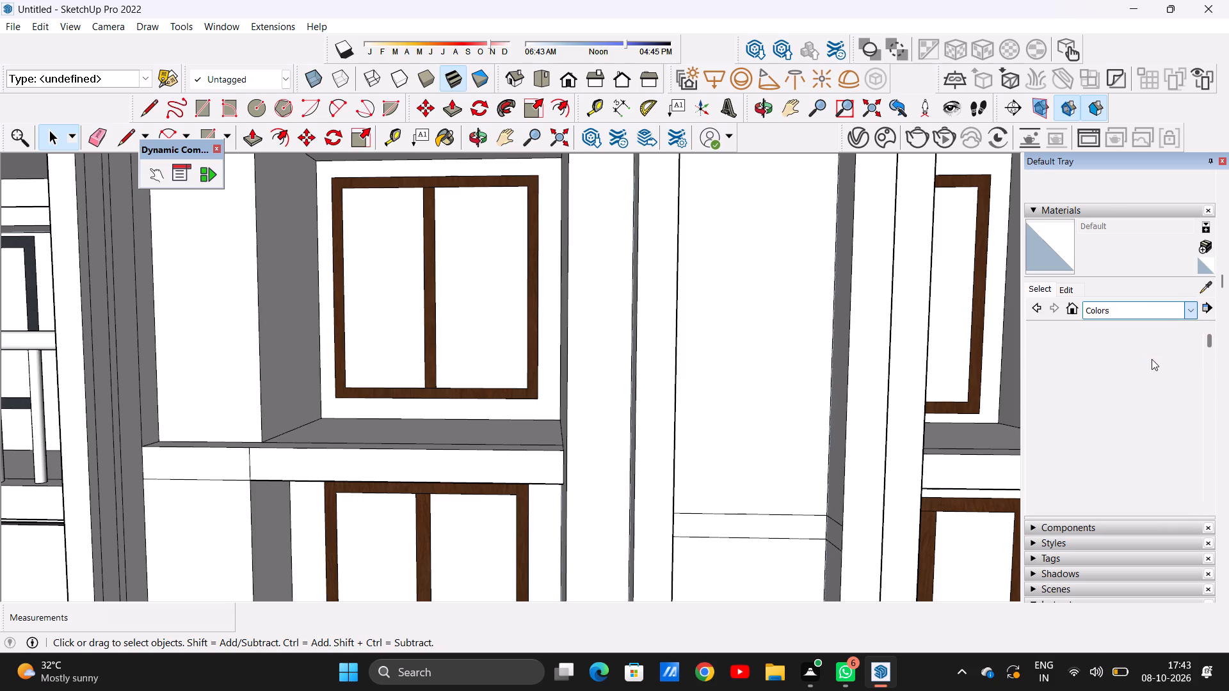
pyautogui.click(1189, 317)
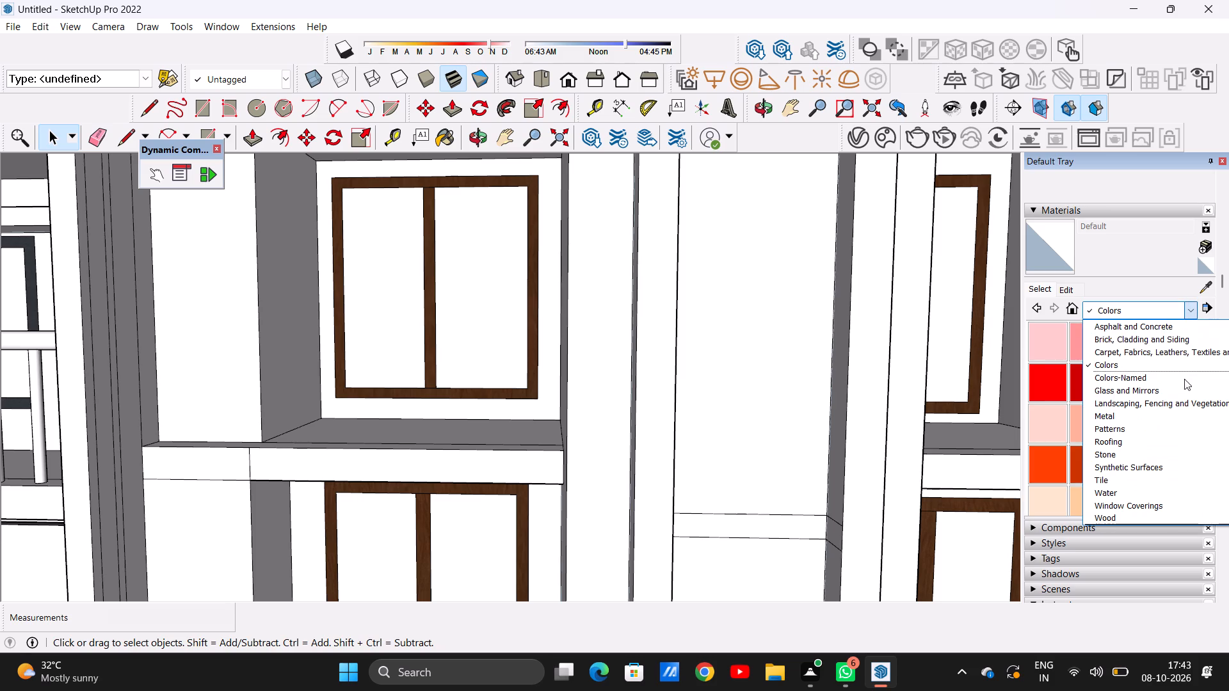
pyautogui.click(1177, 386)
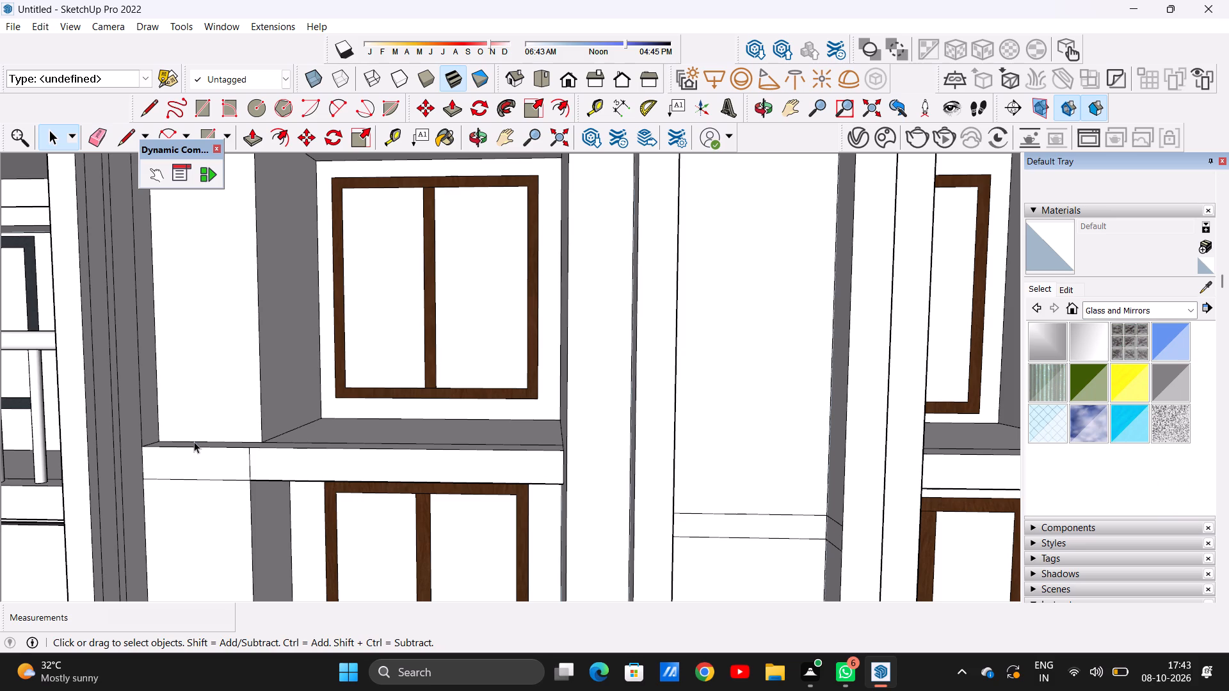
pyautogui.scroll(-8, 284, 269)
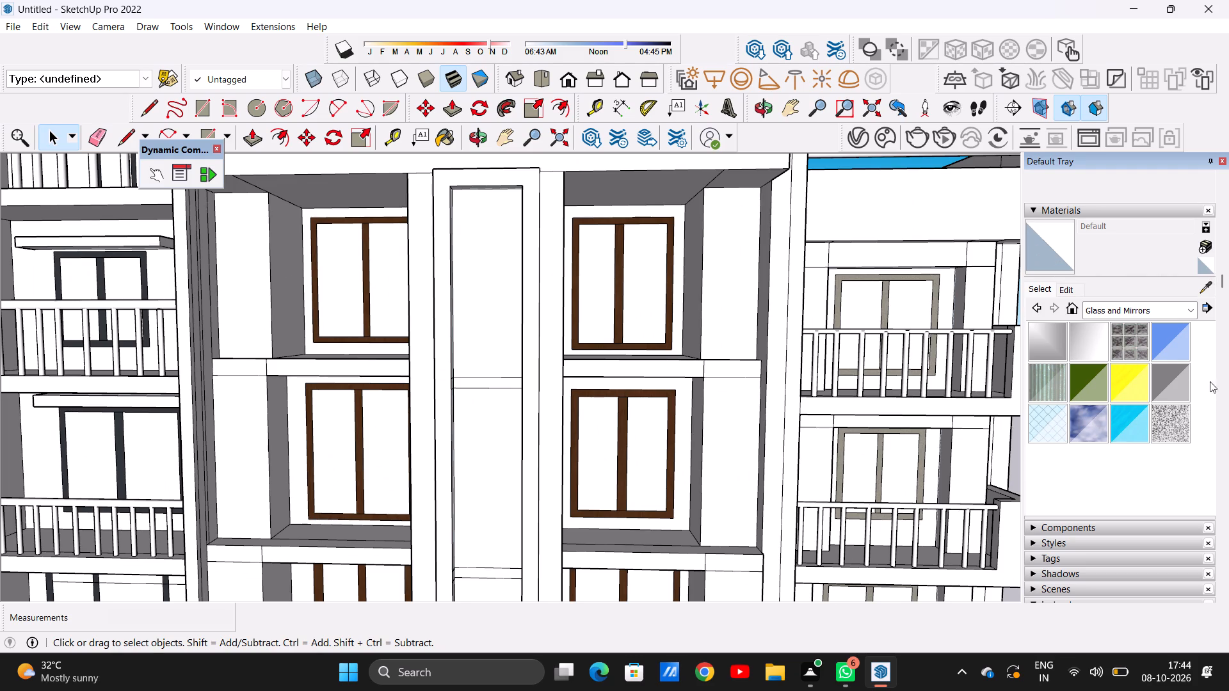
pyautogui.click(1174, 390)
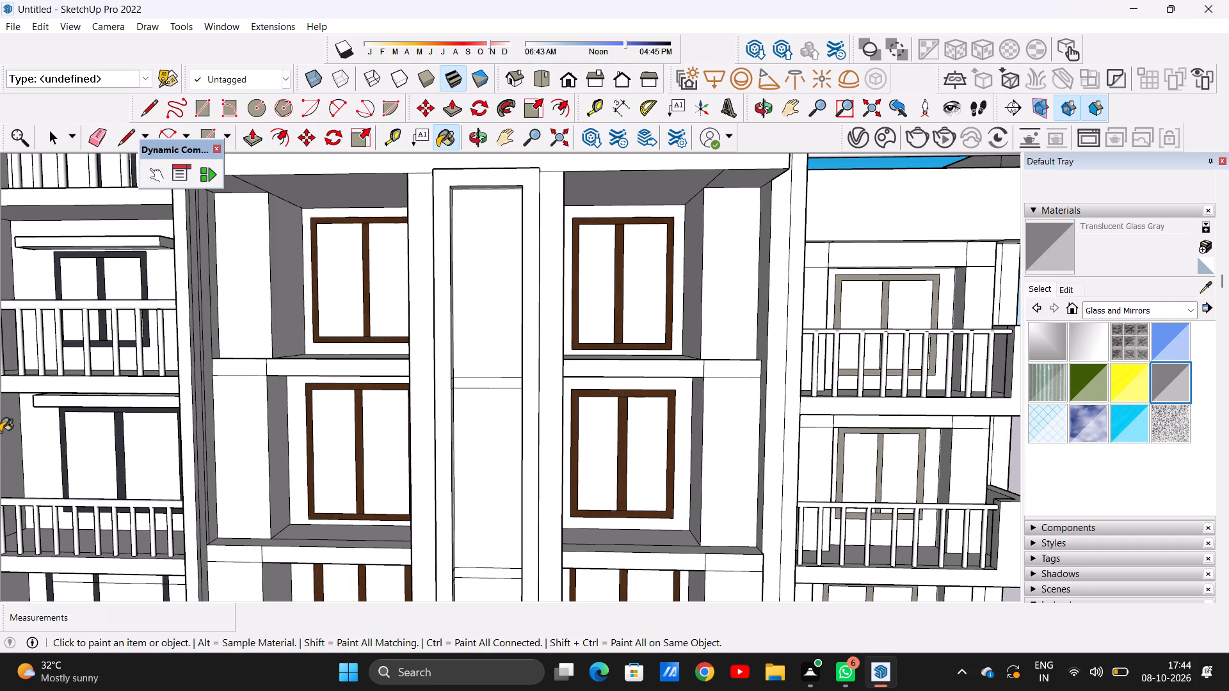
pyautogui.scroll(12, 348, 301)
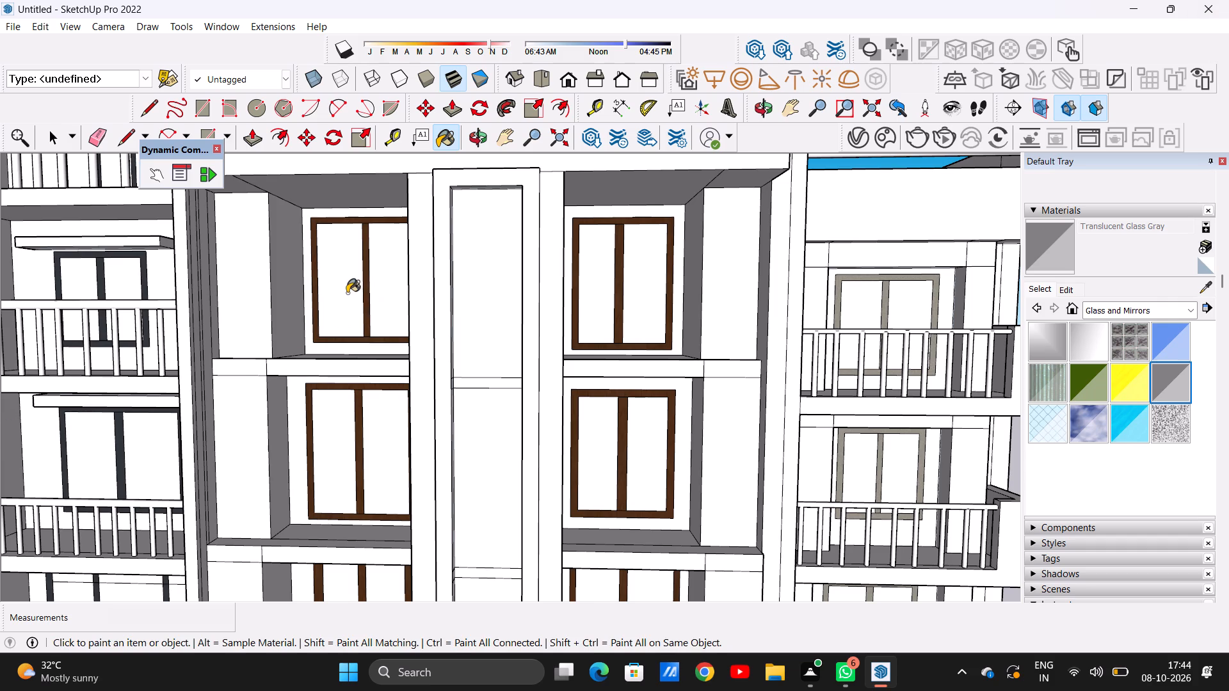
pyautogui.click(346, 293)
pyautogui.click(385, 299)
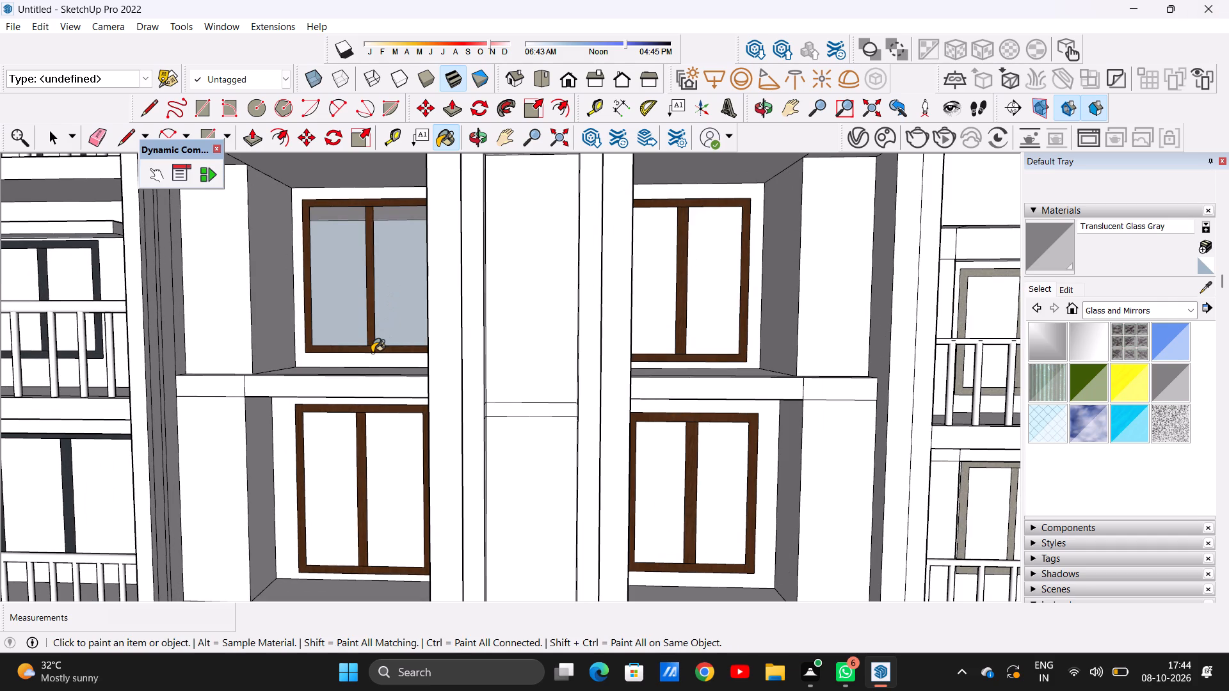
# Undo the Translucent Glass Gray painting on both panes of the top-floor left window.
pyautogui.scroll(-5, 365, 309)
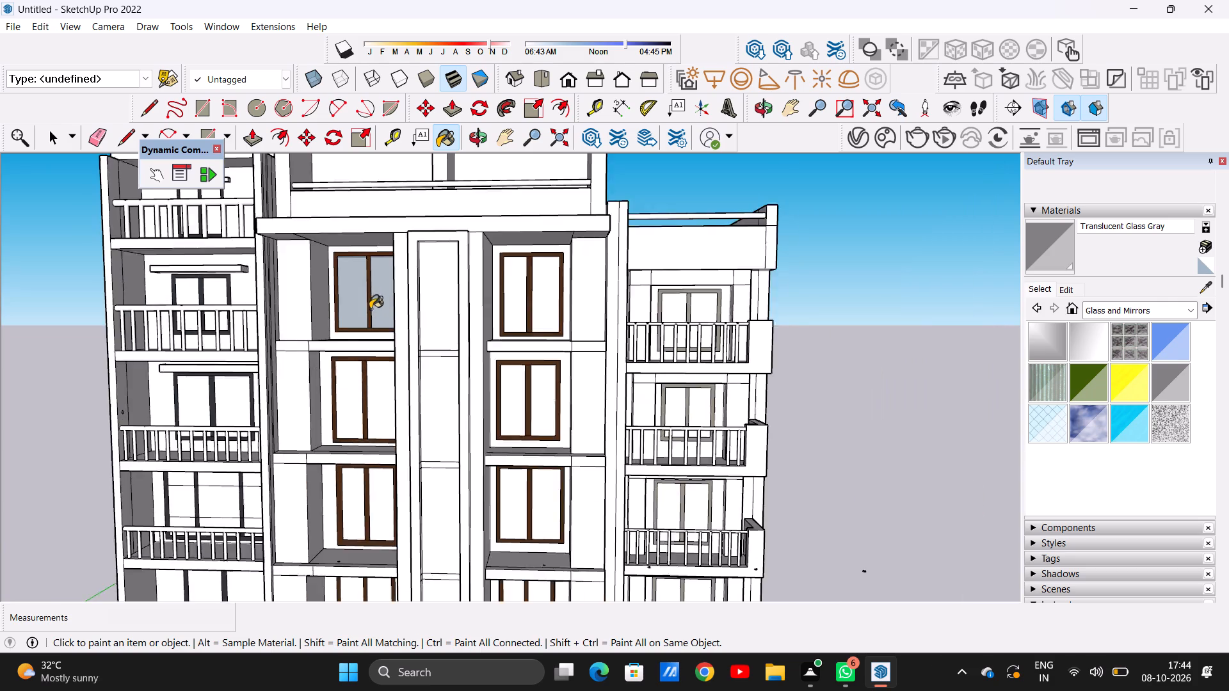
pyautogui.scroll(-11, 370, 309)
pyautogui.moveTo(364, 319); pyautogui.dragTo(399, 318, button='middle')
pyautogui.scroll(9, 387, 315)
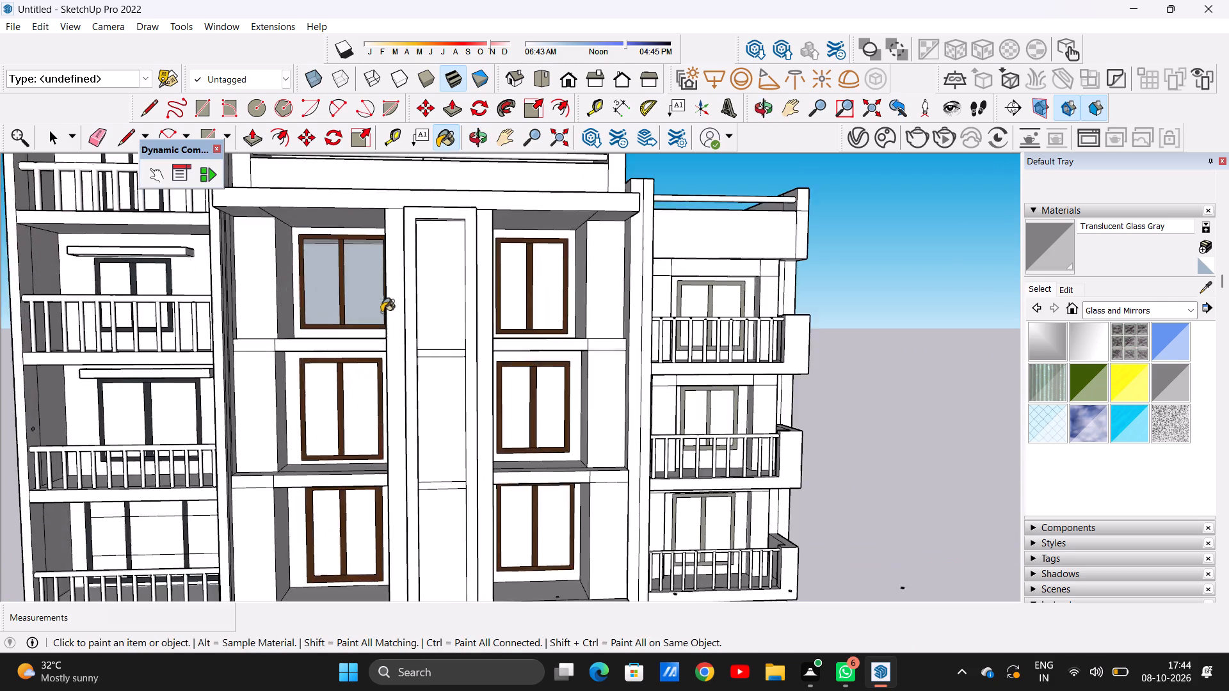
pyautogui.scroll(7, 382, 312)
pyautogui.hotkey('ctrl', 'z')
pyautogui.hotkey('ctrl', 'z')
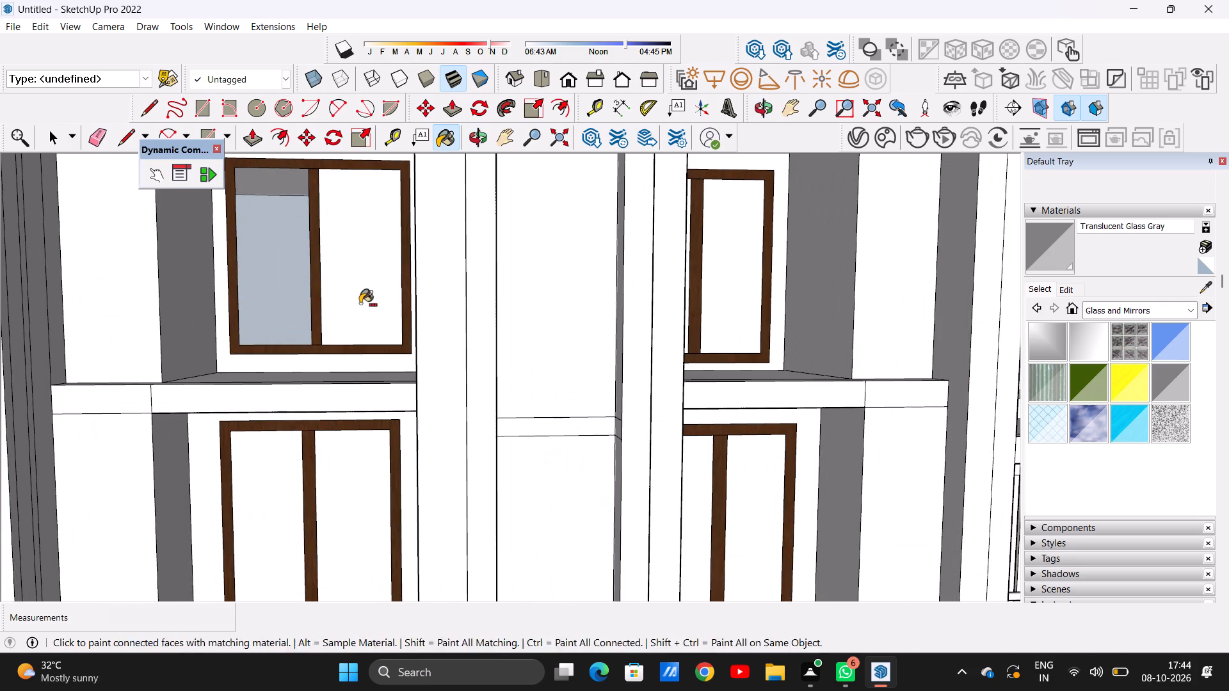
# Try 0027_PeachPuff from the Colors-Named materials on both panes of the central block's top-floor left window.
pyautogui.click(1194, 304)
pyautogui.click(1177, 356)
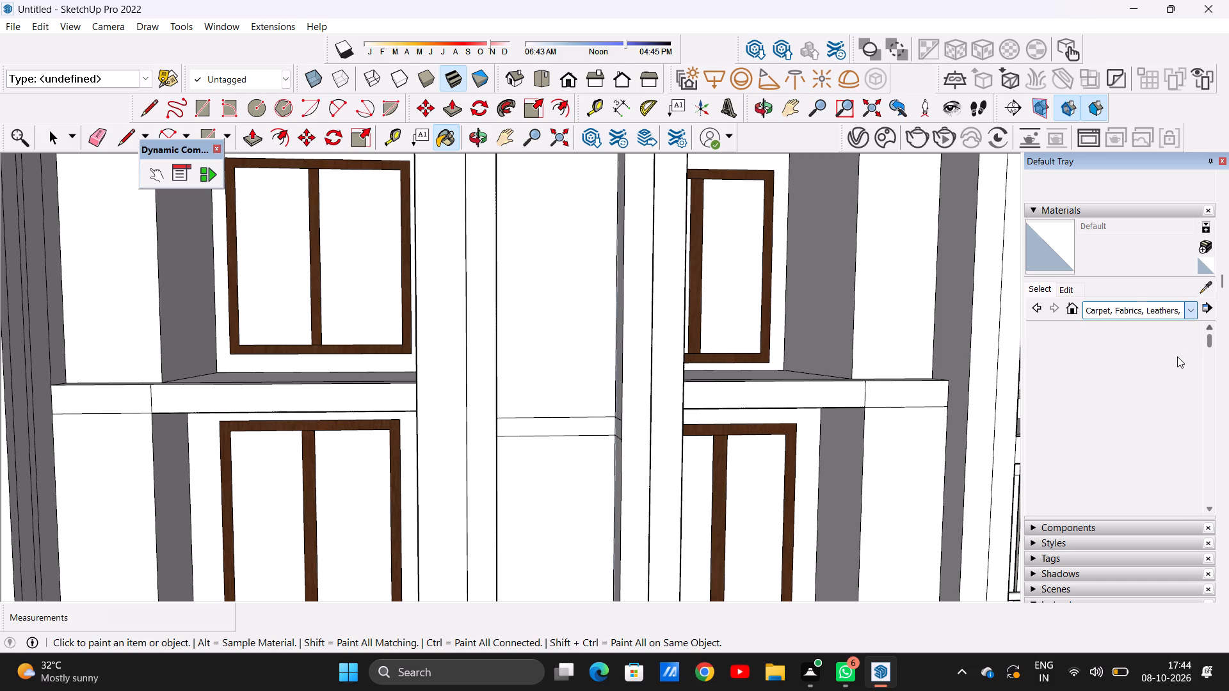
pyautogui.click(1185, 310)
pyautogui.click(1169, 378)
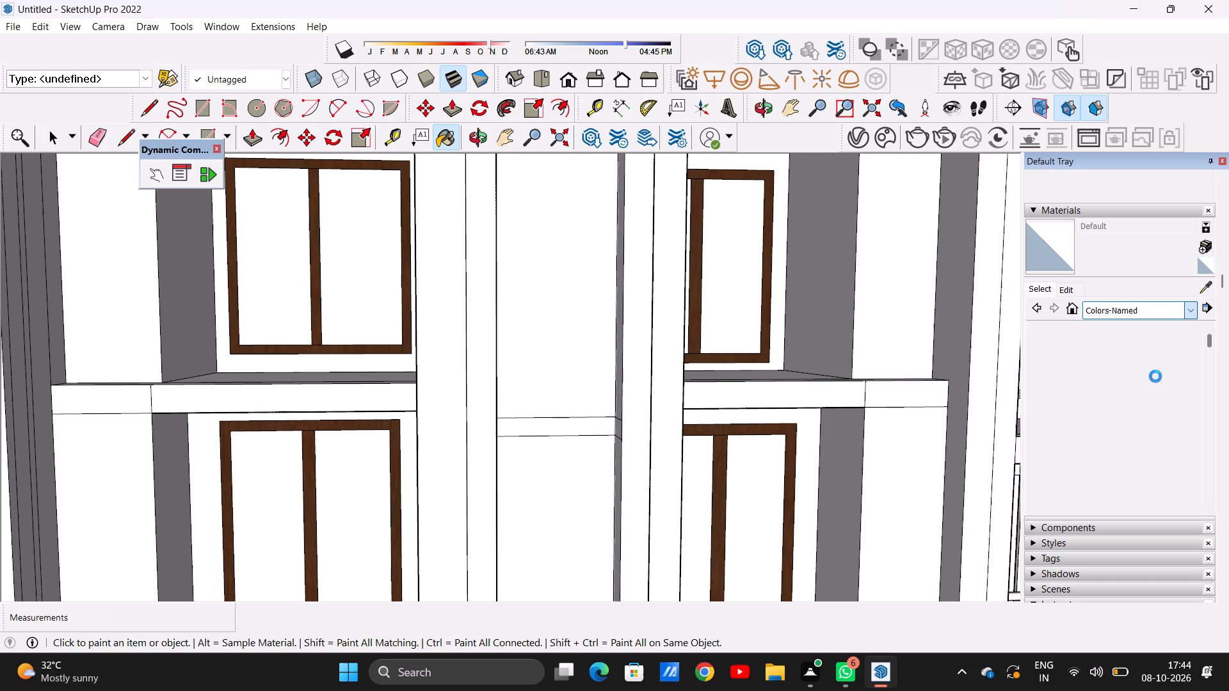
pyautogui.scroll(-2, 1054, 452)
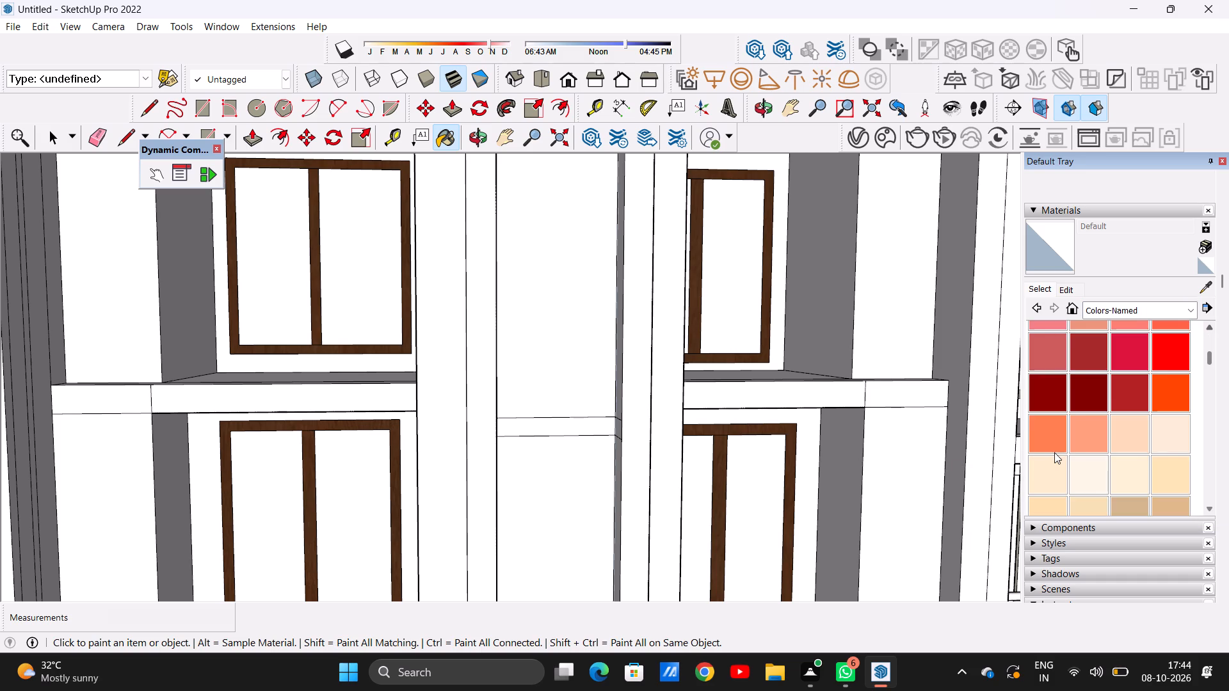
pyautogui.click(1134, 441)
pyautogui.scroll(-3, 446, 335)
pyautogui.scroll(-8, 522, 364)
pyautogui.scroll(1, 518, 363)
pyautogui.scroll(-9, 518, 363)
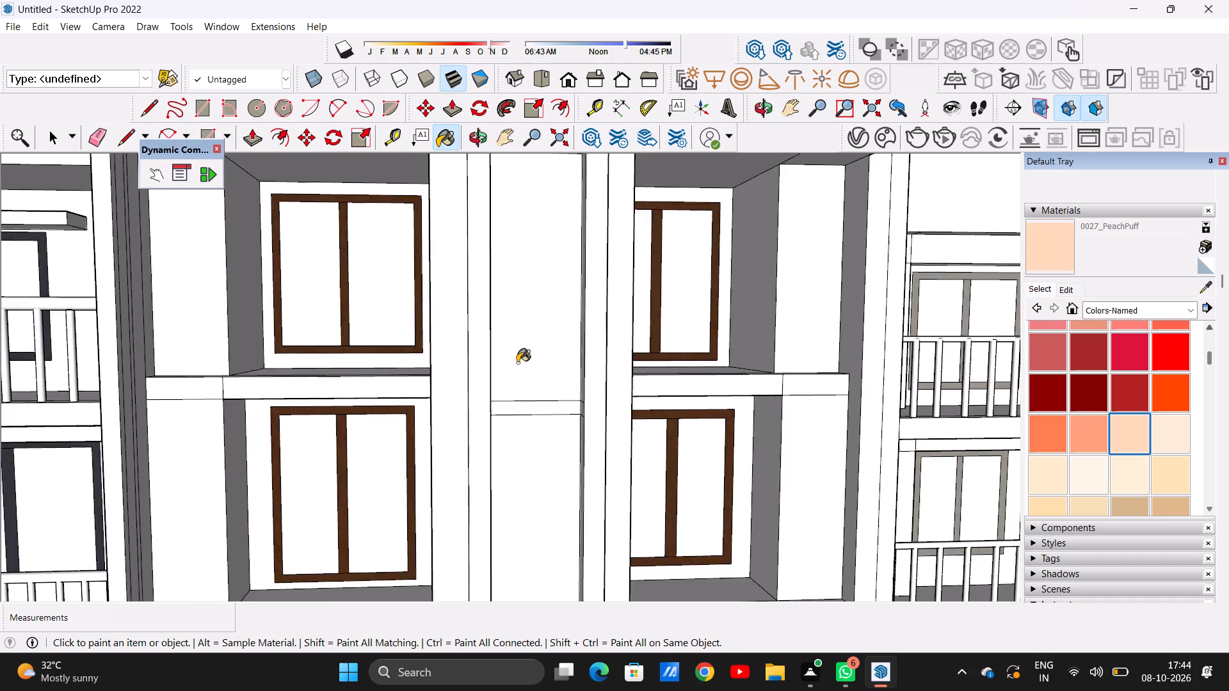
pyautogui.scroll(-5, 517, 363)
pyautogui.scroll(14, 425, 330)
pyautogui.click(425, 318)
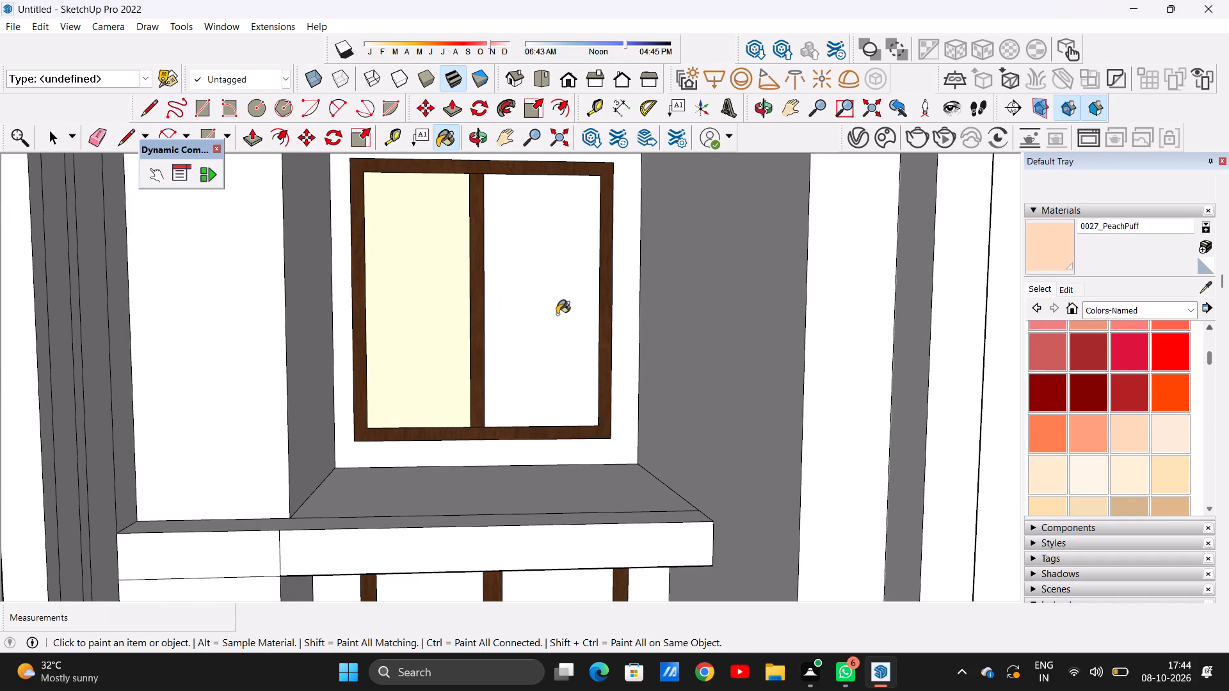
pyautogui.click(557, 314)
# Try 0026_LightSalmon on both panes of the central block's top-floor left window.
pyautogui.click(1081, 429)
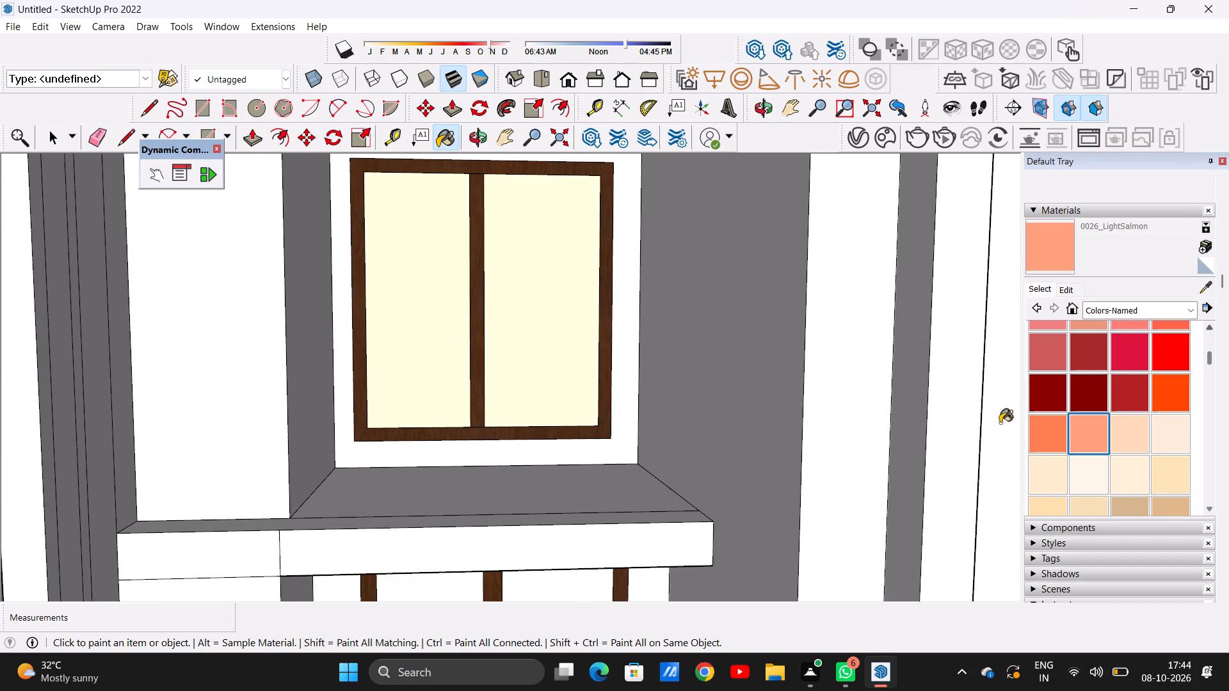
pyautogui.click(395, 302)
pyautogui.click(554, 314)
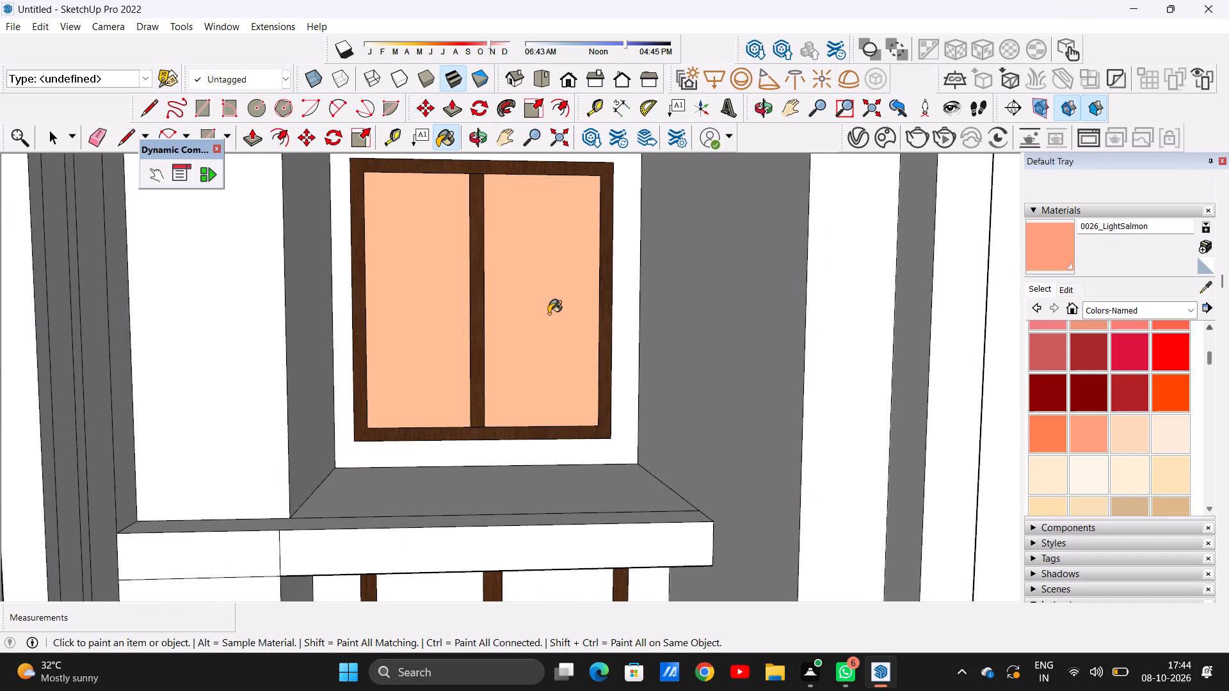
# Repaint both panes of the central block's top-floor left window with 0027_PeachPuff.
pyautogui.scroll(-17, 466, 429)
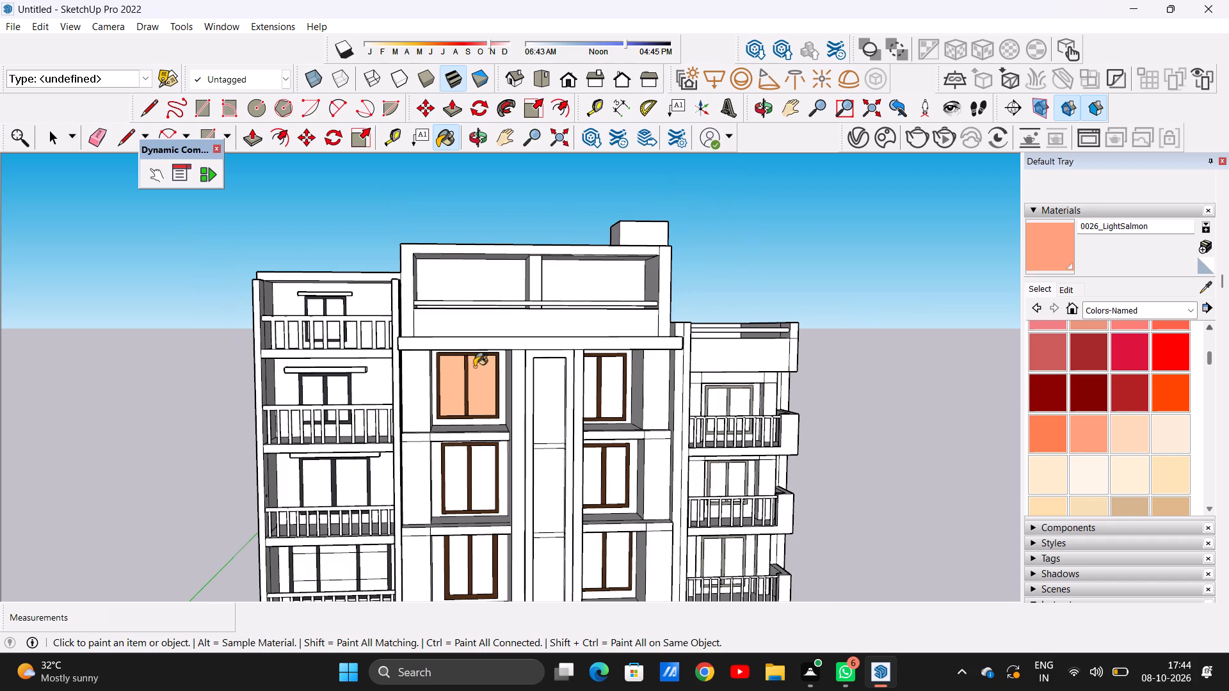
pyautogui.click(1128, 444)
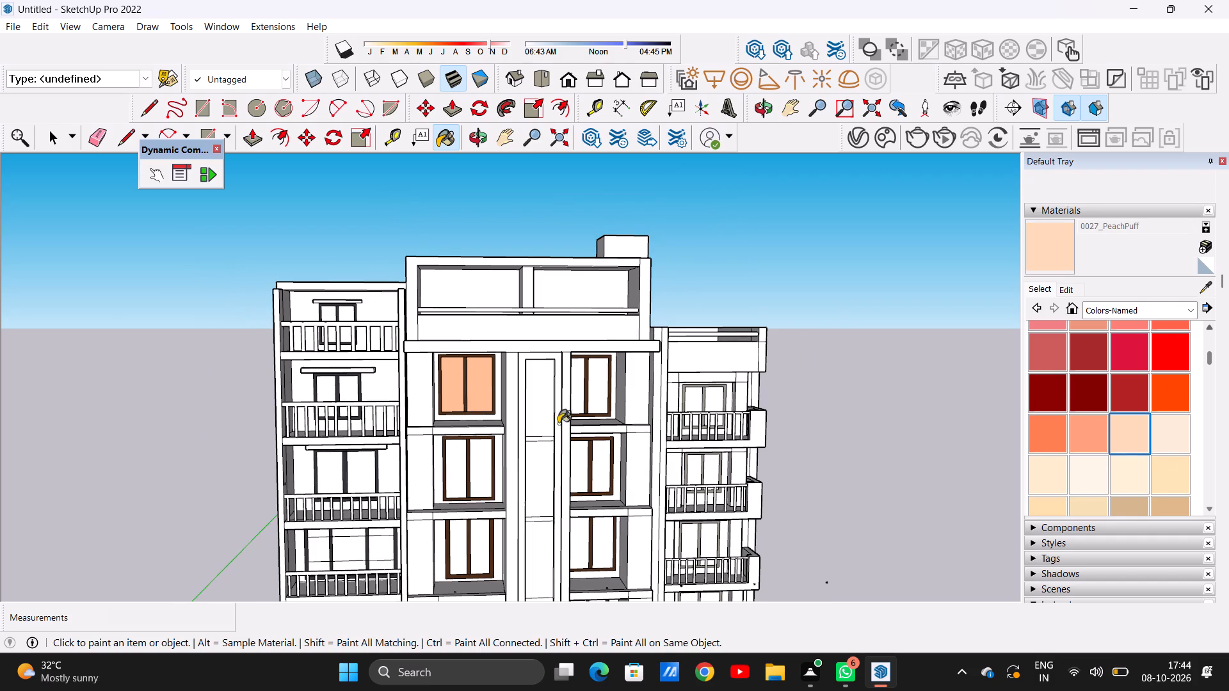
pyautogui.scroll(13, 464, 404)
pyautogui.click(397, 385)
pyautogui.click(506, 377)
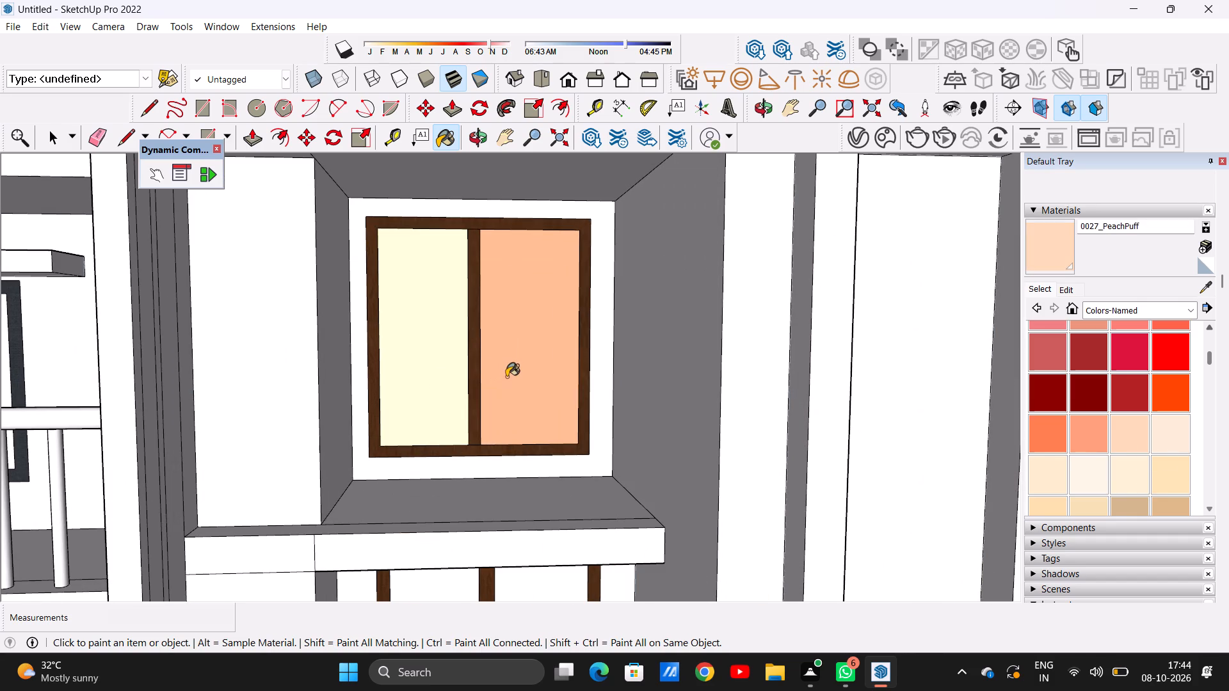
# Paint both panes of the central block's top-floor left window with 0032_Moccasin.
pyautogui.moveTo(389, 399); pyautogui.dragTo(430, 394, button='middle')
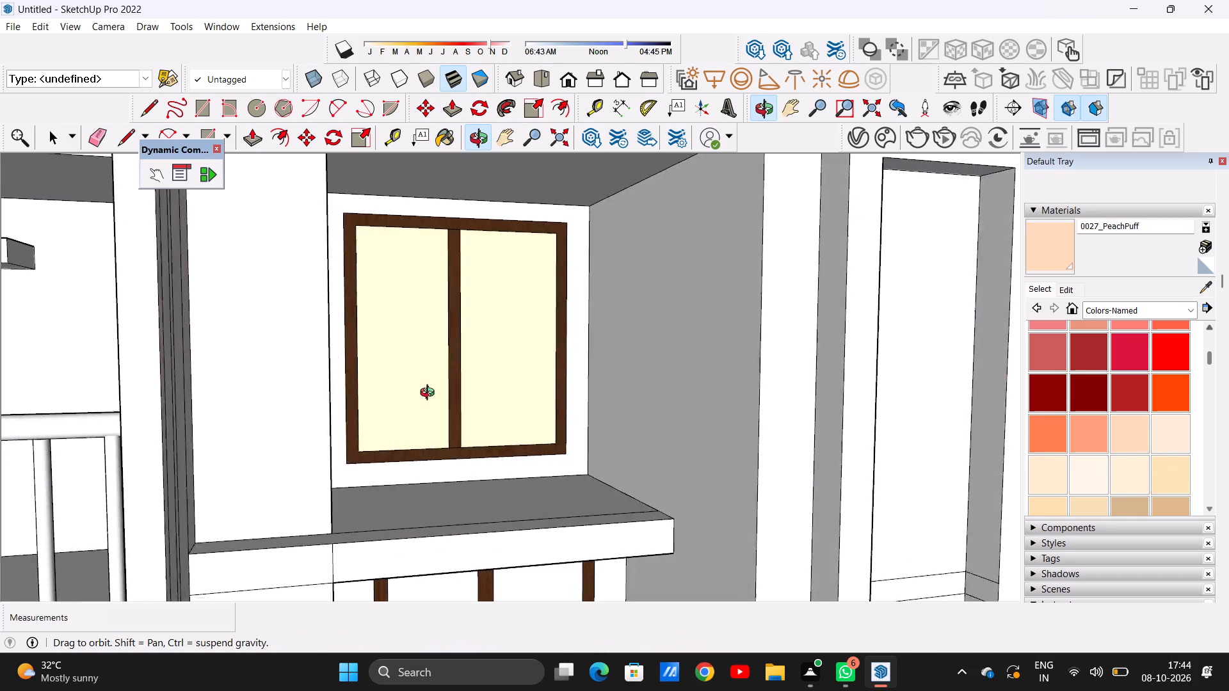
pyautogui.moveTo(430, 394); pyautogui.dragTo(396, 393, button='middle')
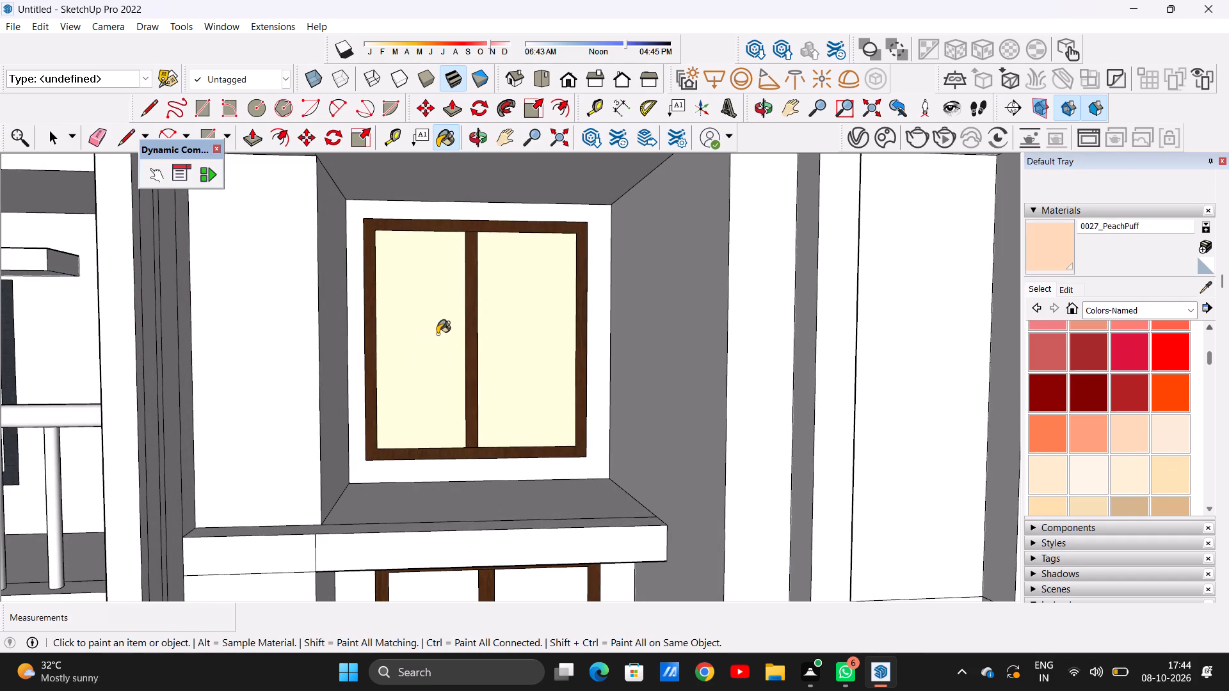
pyautogui.scroll(-15, 462, 338)
pyautogui.moveTo(476, 413); pyautogui.dragTo(422, 384, button='middle')
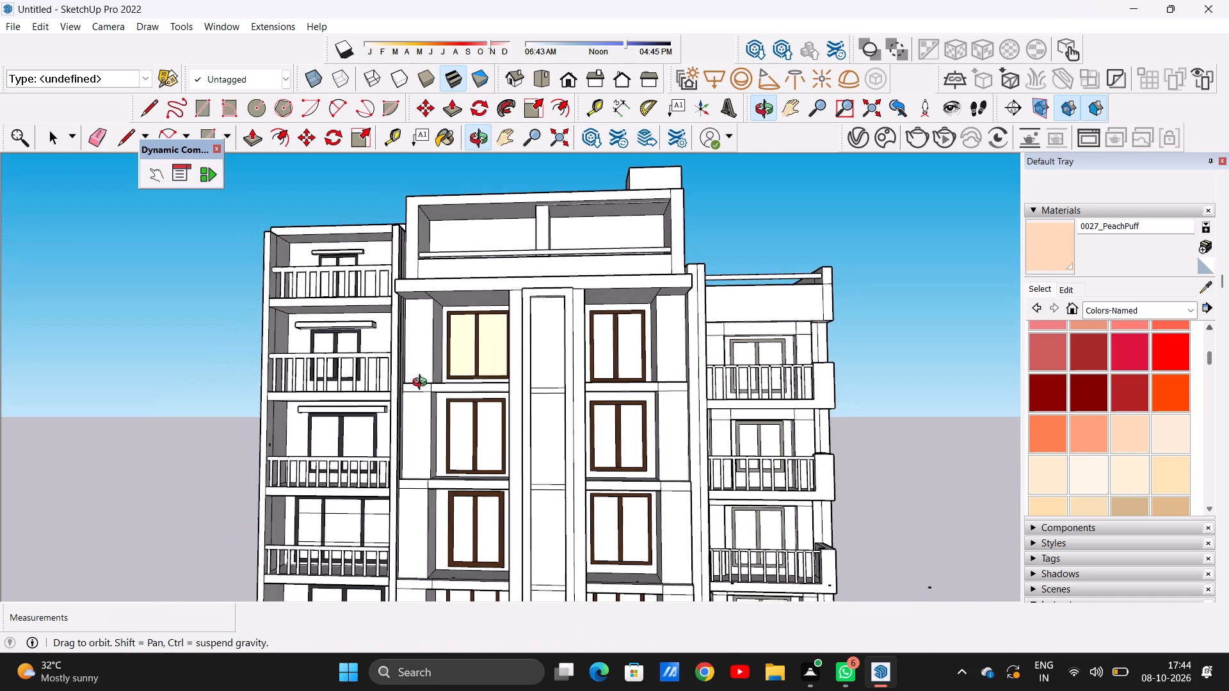
pyautogui.moveTo(422, 384); pyautogui.dragTo(436, 392, button='middle')
pyautogui.scroll(8, 473, 343)
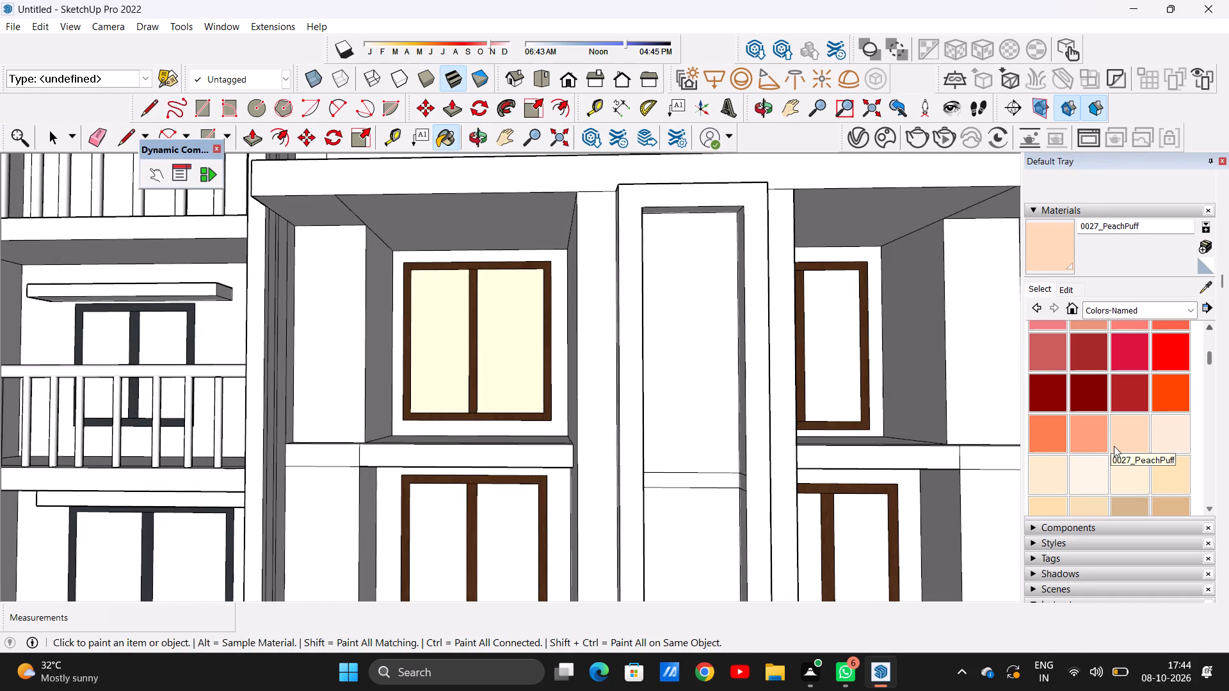
pyautogui.click(1173, 482)
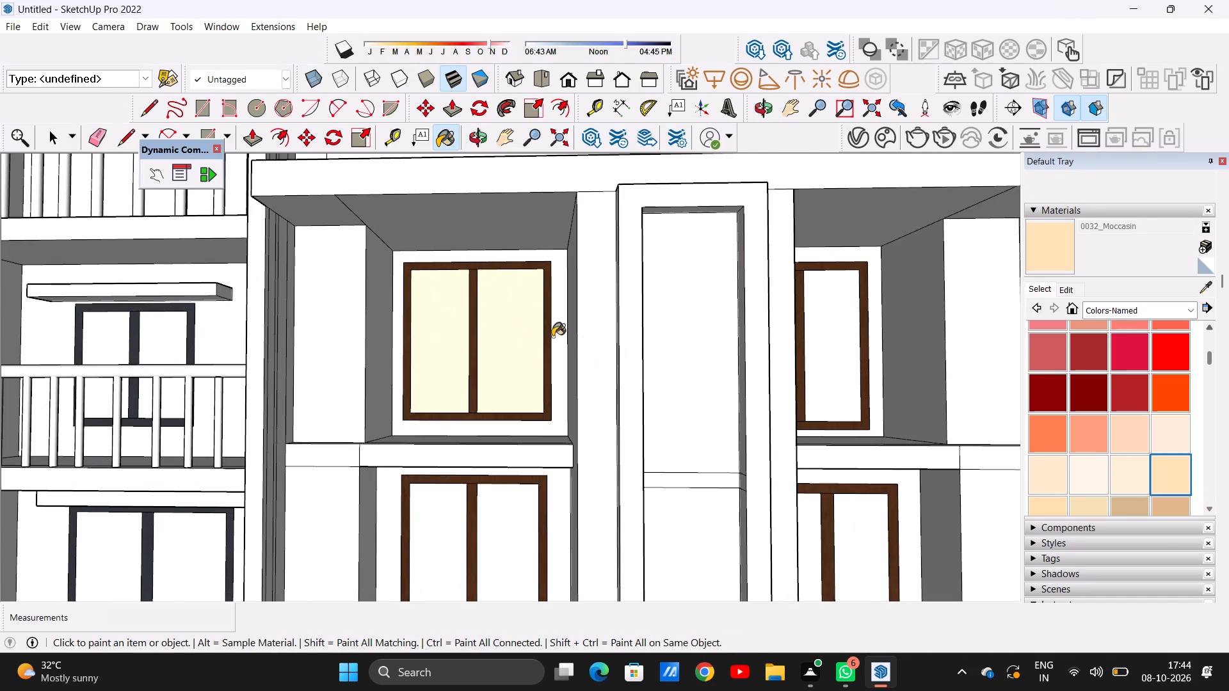
pyautogui.scroll(10, 484, 314)
pyautogui.click(520, 330)
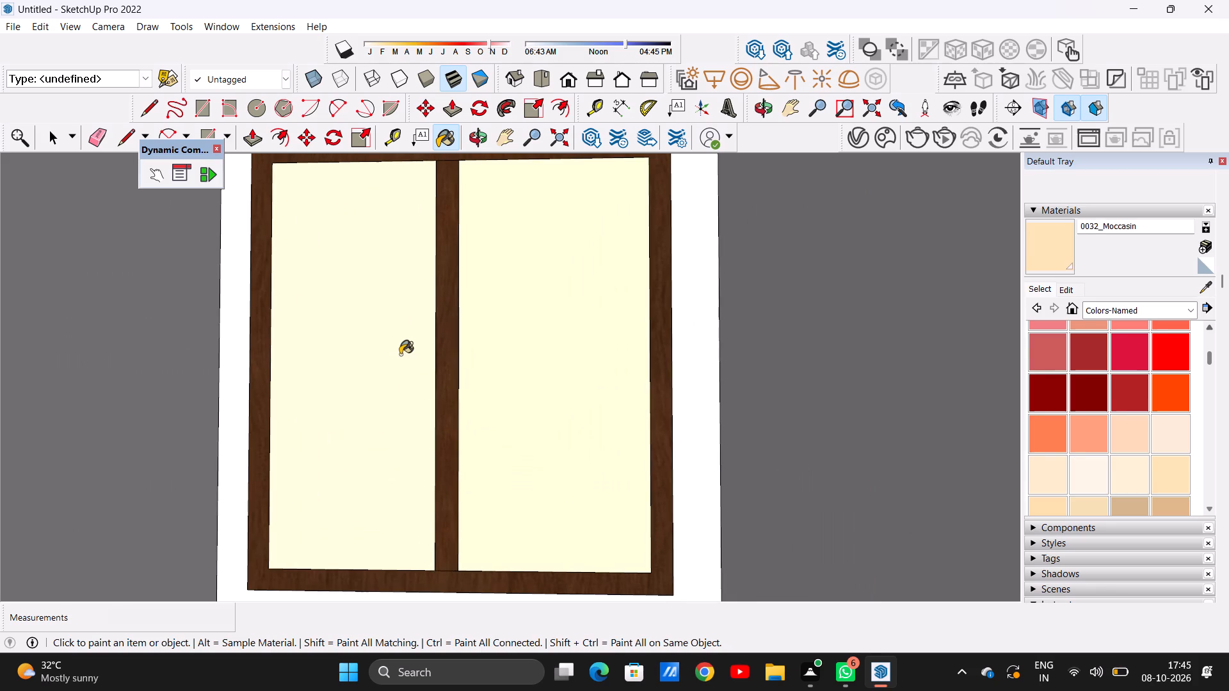
pyautogui.click(400, 354)
# Paint both panes of the two windows directly below in the central block's left column with 0032_Moccasin.
pyautogui.scroll(-20, 559, 357)
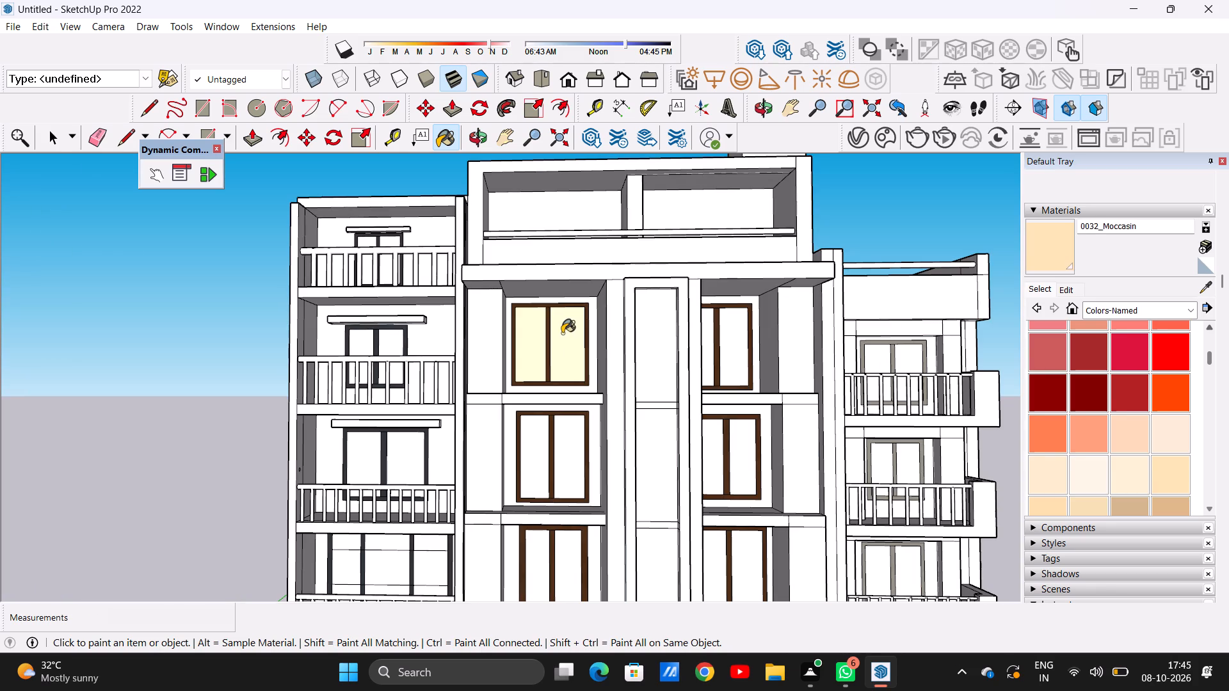
pyautogui.scroll(11, 558, 443)
pyautogui.click(568, 427)
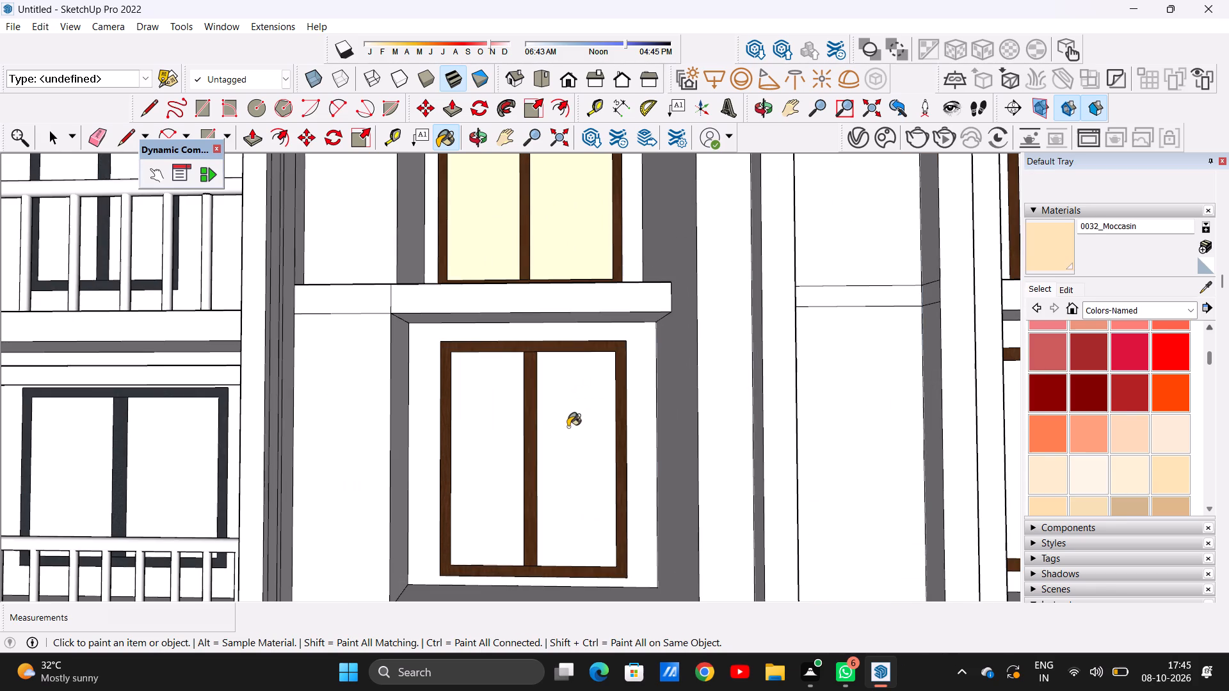
pyautogui.click(476, 438)
pyautogui.scroll(-16, 545, 398)
pyautogui.scroll(5, 565, 476)
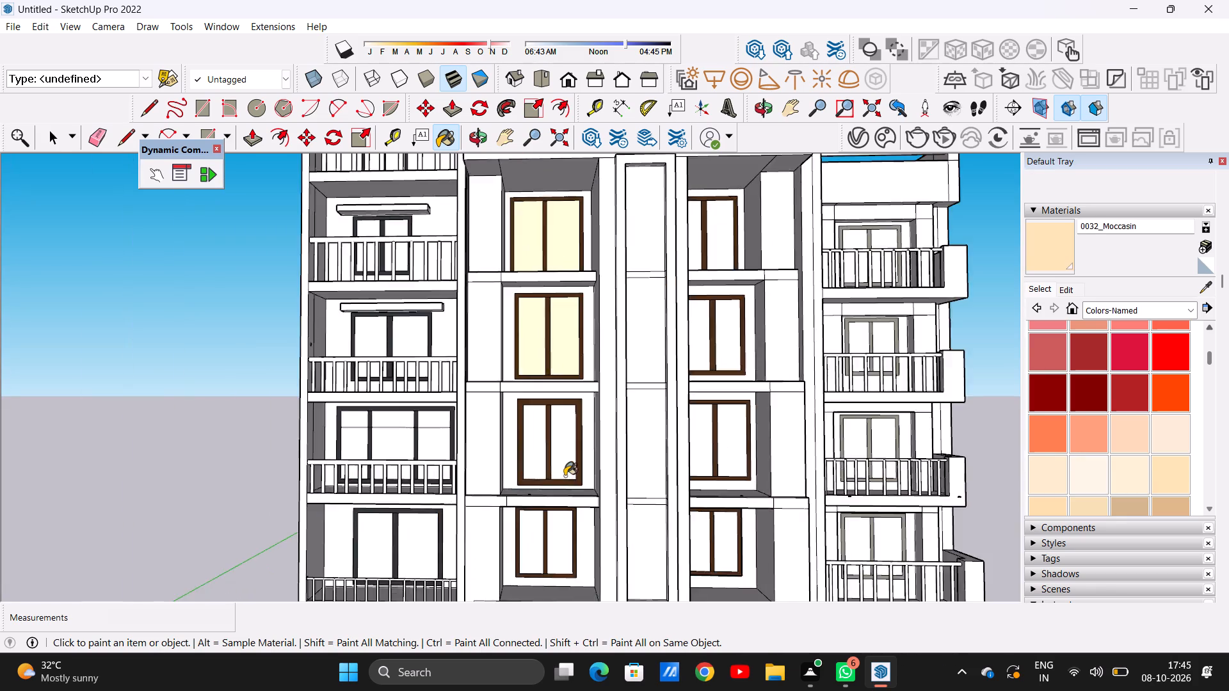
pyautogui.scroll(9, 565, 476)
pyautogui.click(566, 415)
pyautogui.click(483, 416)
# Paint both panes of the two lowest windows in the central block's left column with 0032_Moccasin.
pyautogui.scroll(-7, 543, 415)
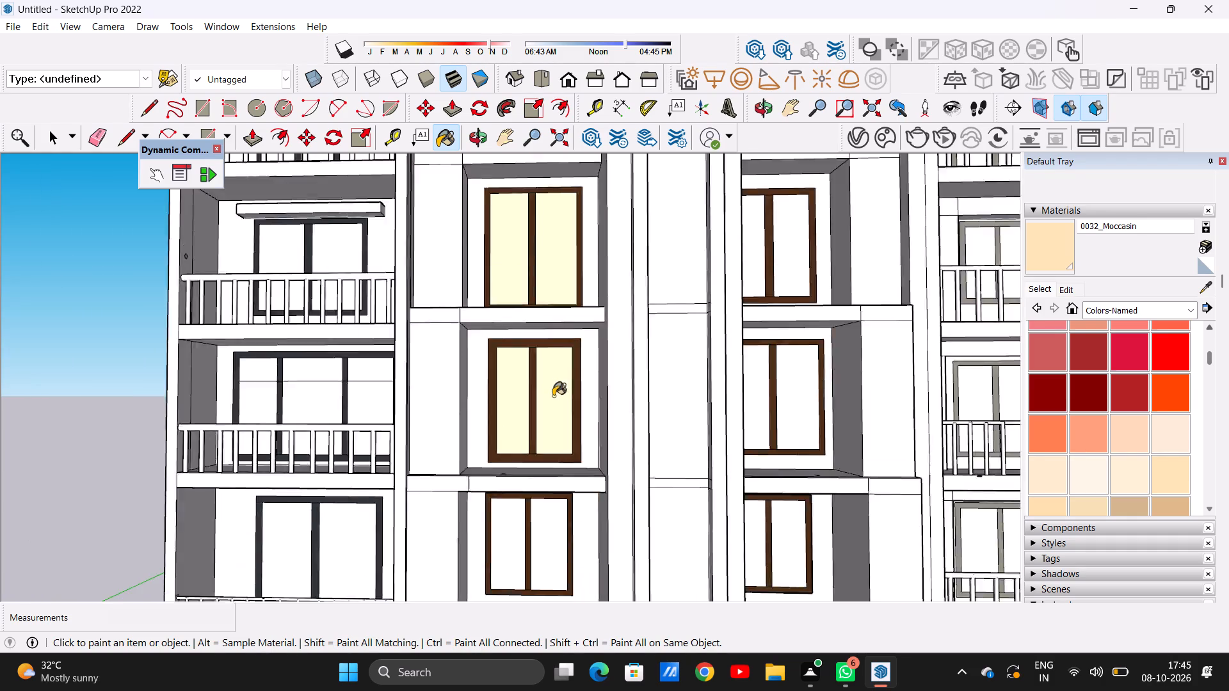
pyautogui.scroll(-10, 553, 396)
pyautogui.scroll(6, 554, 464)
pyautogui.scroll(-1, 552, 466)
pyautogui.scroll(12, 552, 465)
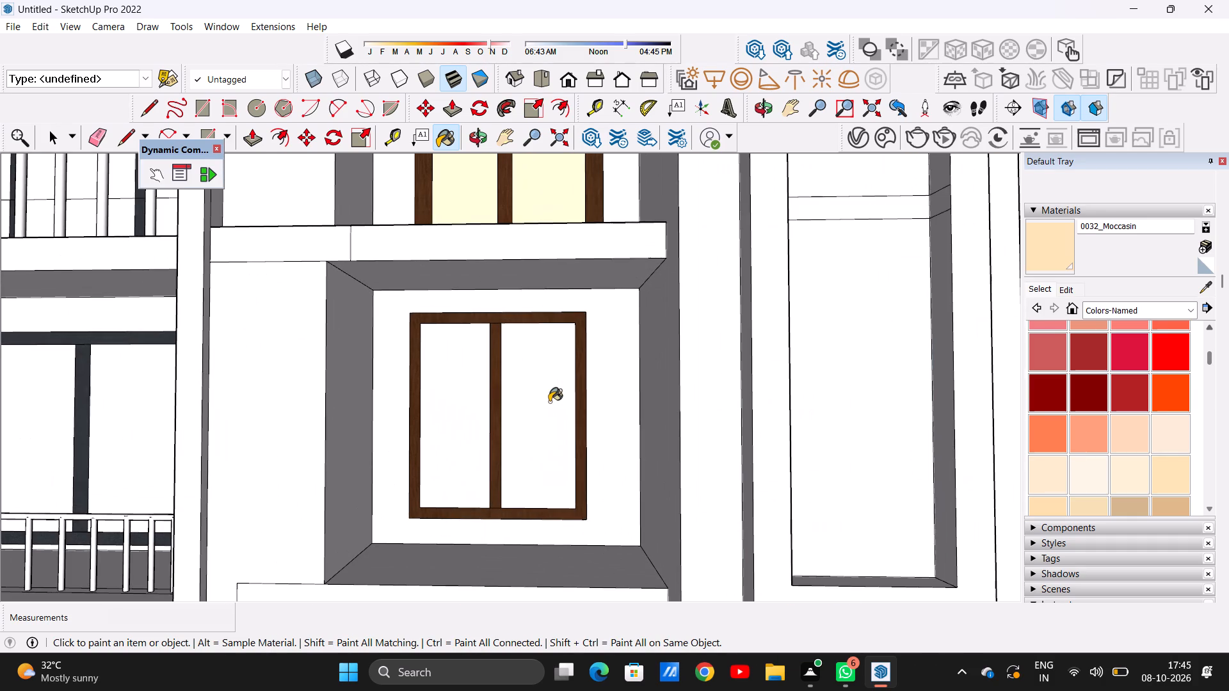
pyautogui.click(549, 402)
pyautogui.click(470, 402)
pyautogui.scroll(-14, 490, 401)
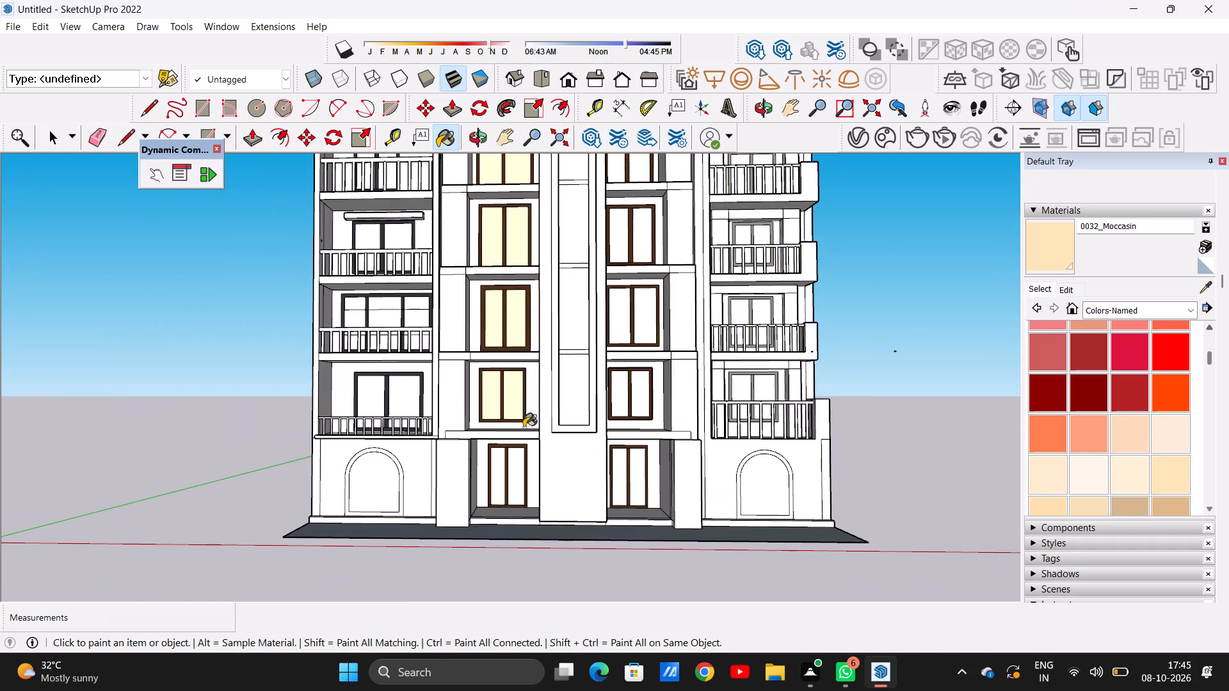
pyautogui.scroll(17, 513, 473)
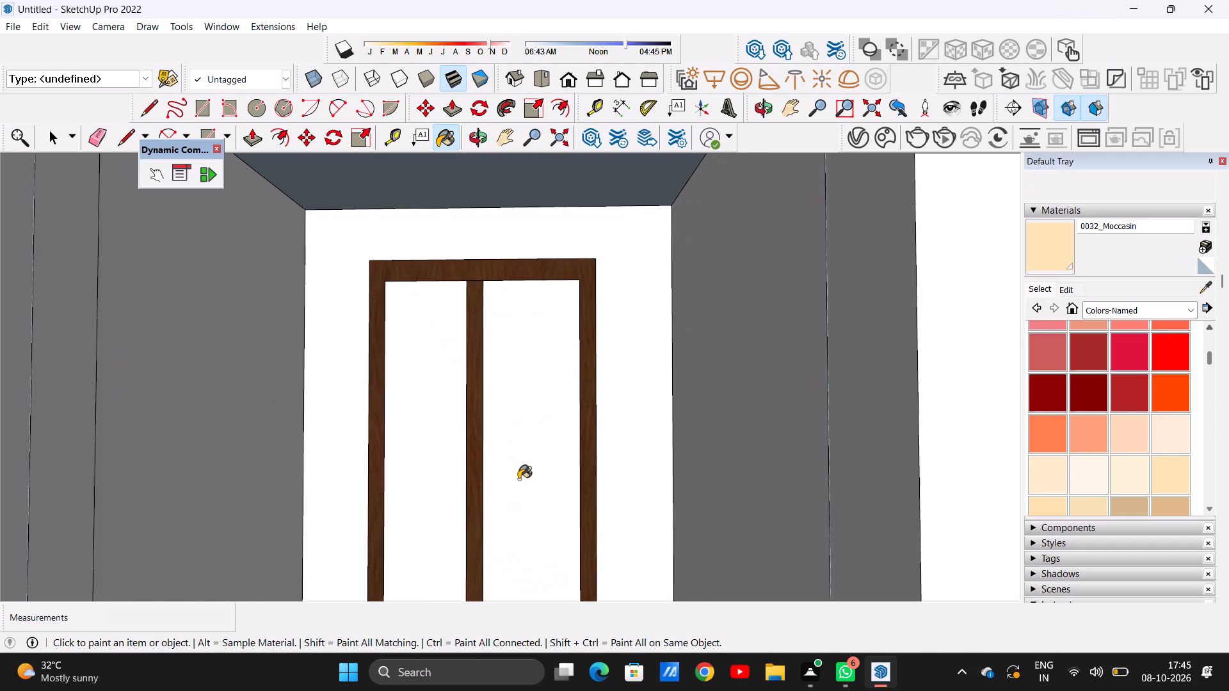
pyautogui.click(527, 467)
pyautogui.click(452, 481)
pyautogui.scroll(-20, 520, 477)
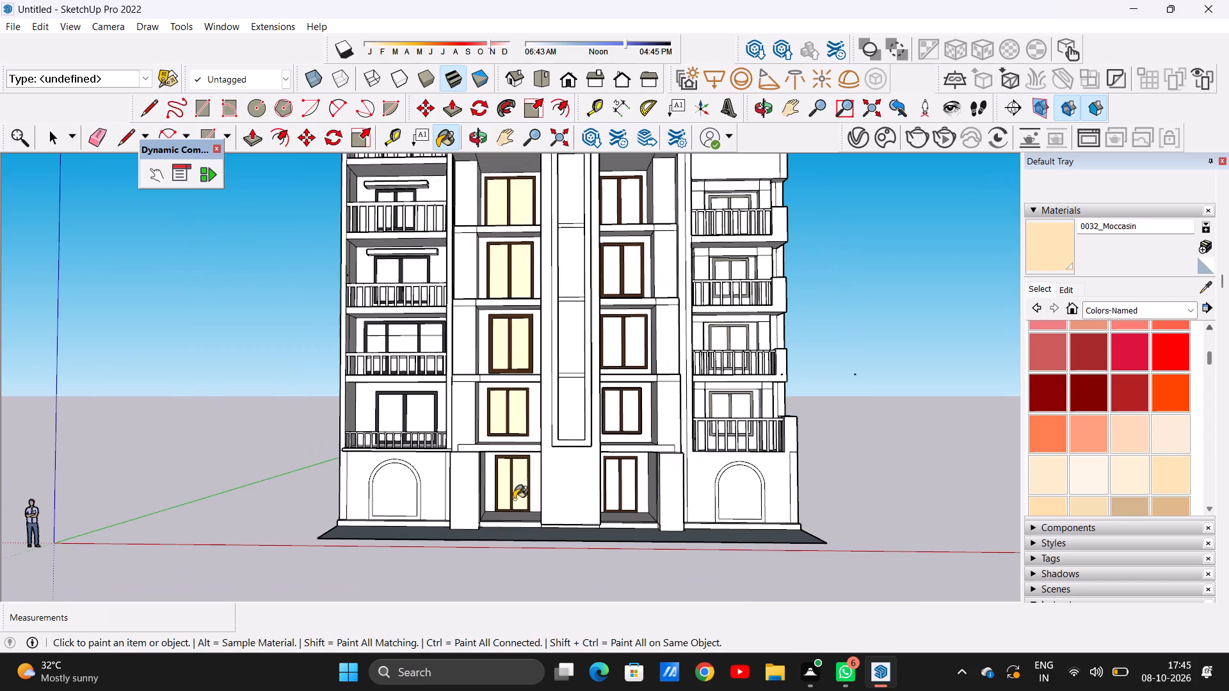
# Paint both panes of the central block's top-floor right window with 0032_Moccasin.
pyautogui.scroll(-4, 518, 488)
pyautogui.scroll(5, 526, 309)
pyautogui.scroll(-5, 521, 347)
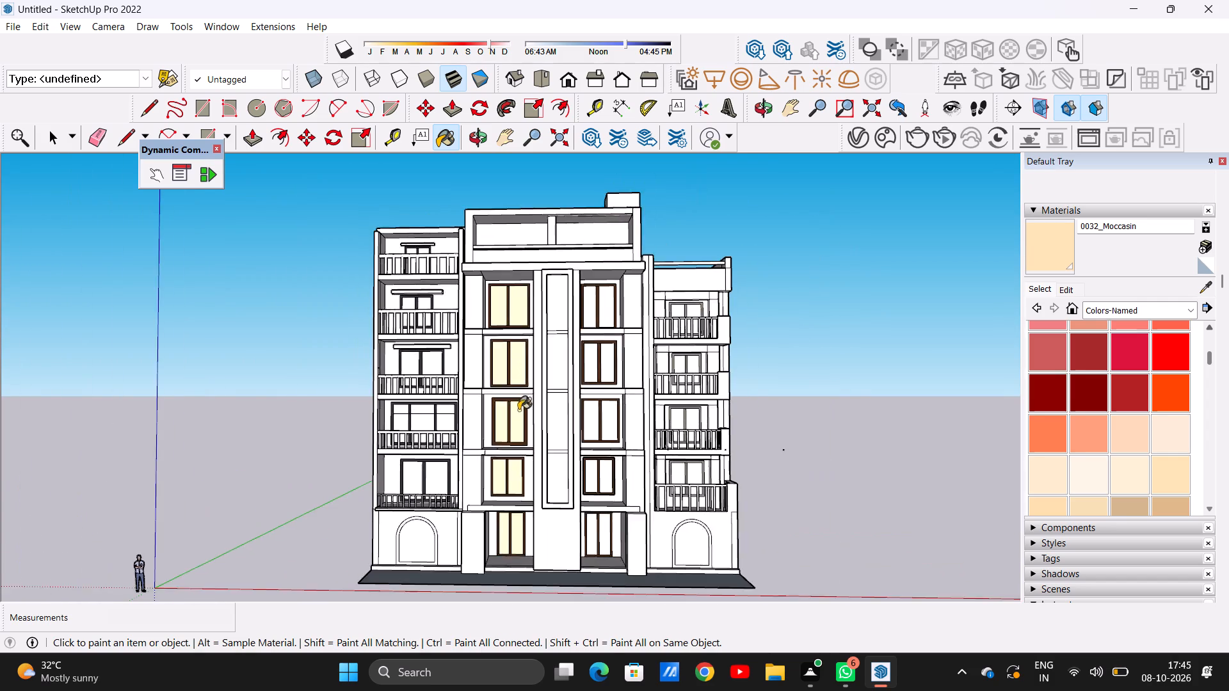
pyautogui.scroll(-2, 518, 410)
pyautogui.scroll(7, 518, 523)
pyautogui.scroll(-4, 522, 512)
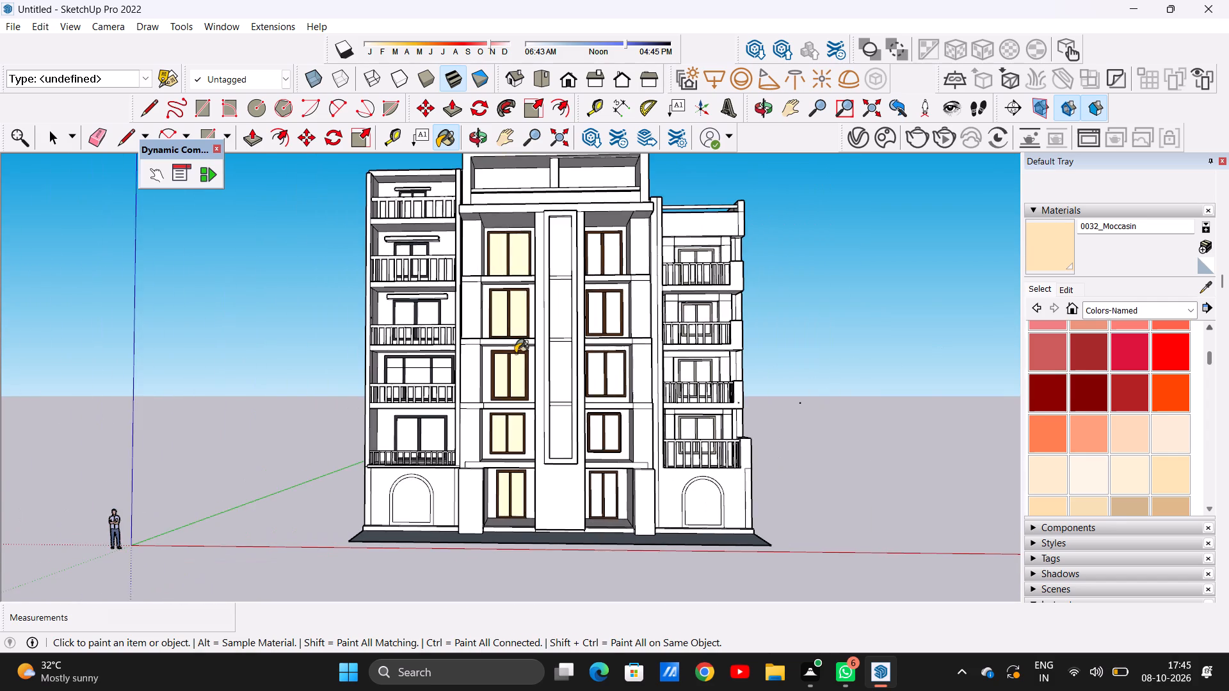
pyautogui.scroll(5, 518, 325)
pyautogui.scroll(-3, 515, 342)
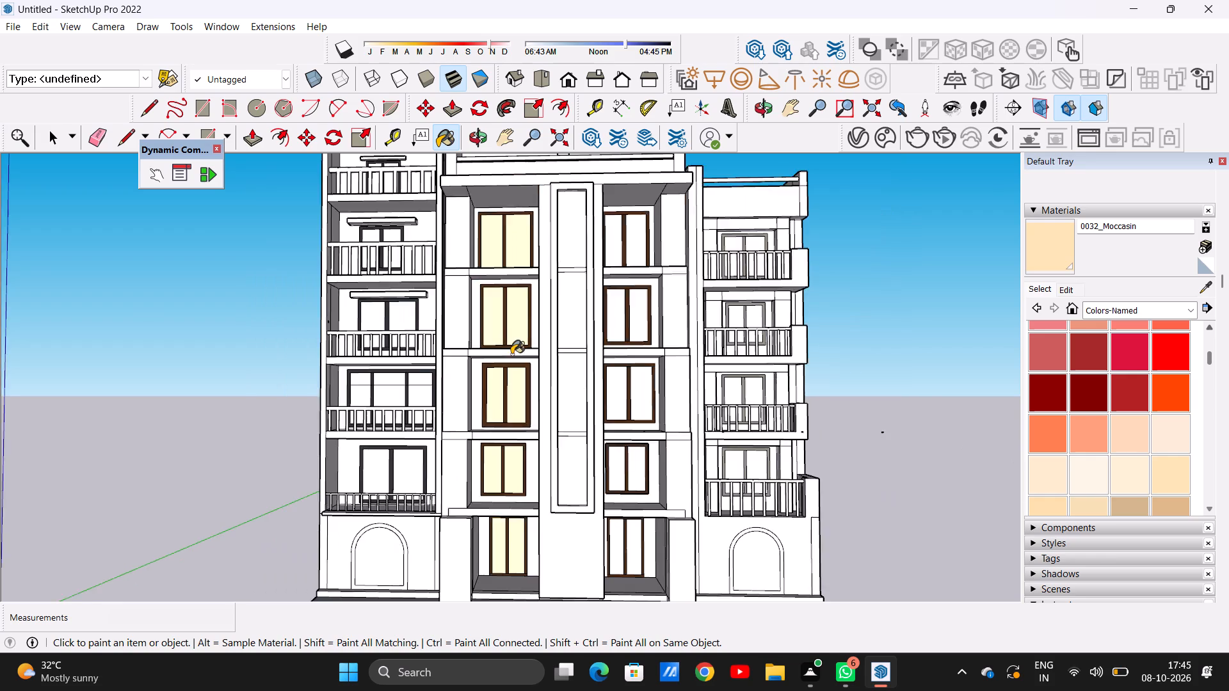
pyautogui.scroll(-3, 511, 354)
pyautogui.scroll(1, 620, 260)
pyautogui.scroll(-1, 616, 266)
pyautogui.scroll(15, 607, 274)
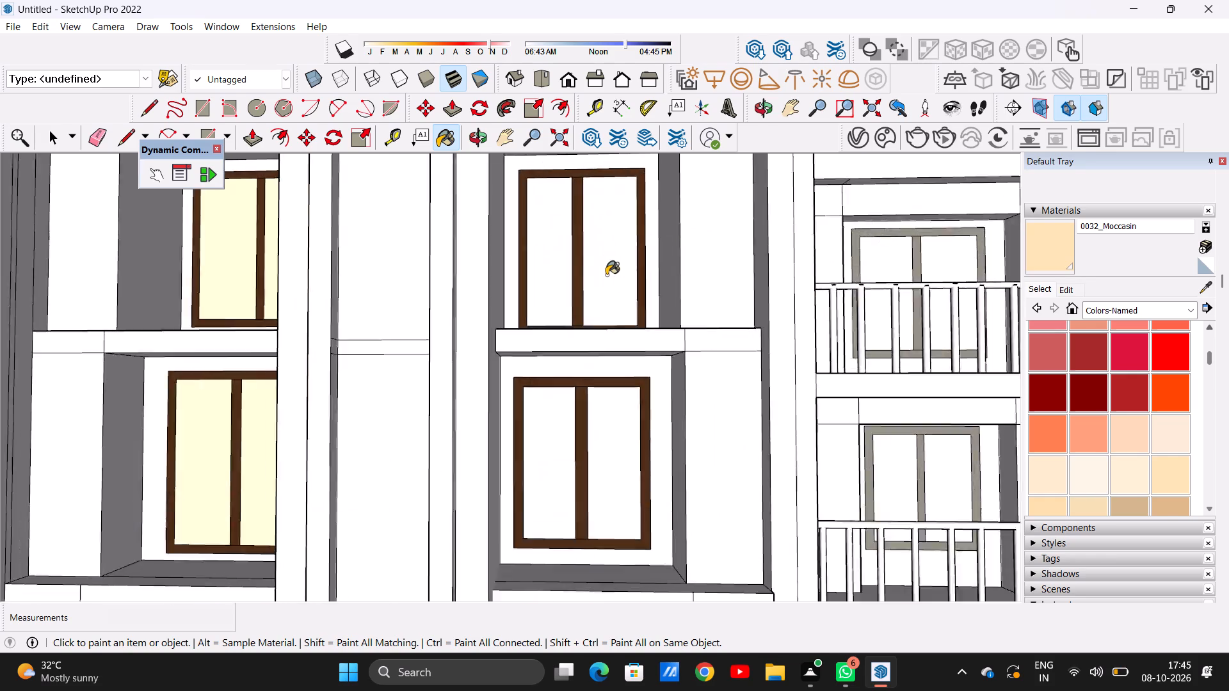
pyautogui.scroll(3, 606, 275)
pyautogui.click(606, 275)
pyautogui.click(513, 290)
pyautogui.scroll(-4, 552, 321)
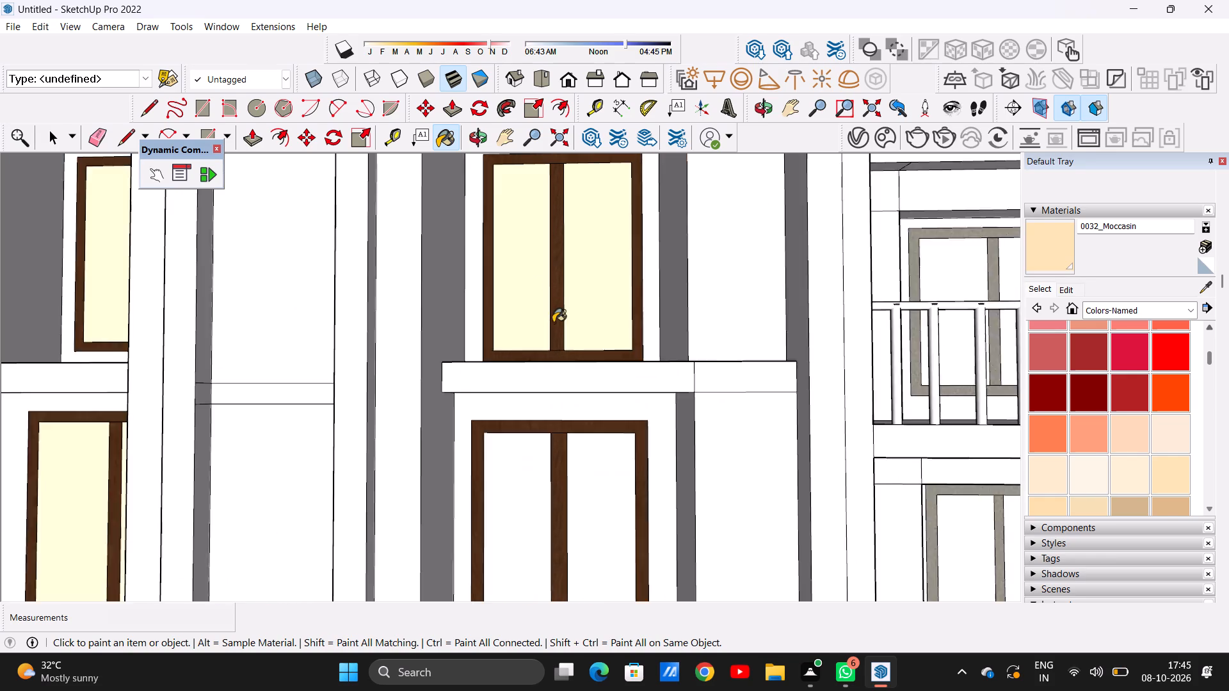
# Paint both panes of the second window from the top in the central block's right column with 0032_Moccasin.
pyautogui.scroll(-9, 553, 322)
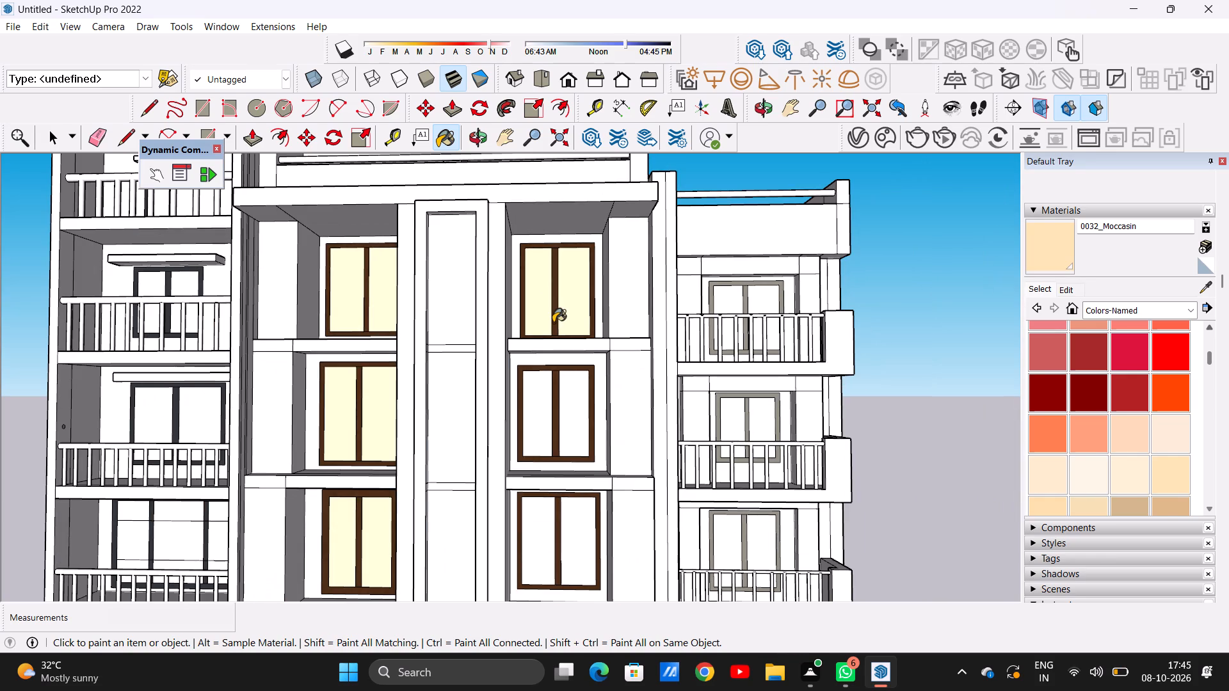
pyautogui.scroll(-4, 553, 322)
pyautogui.scroll(7, 565, 383)
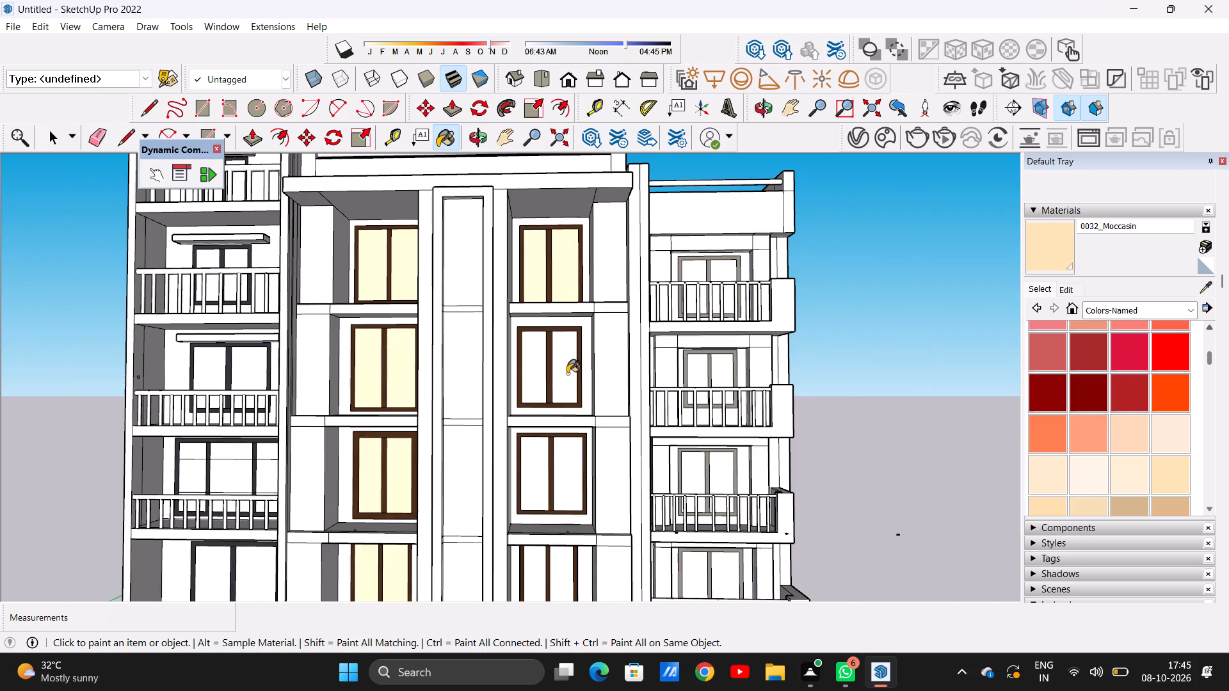
pyautogui.scroll(9, 567, 374)
pyautogui.click(567, 374)
pyautogui.click(472, 383)
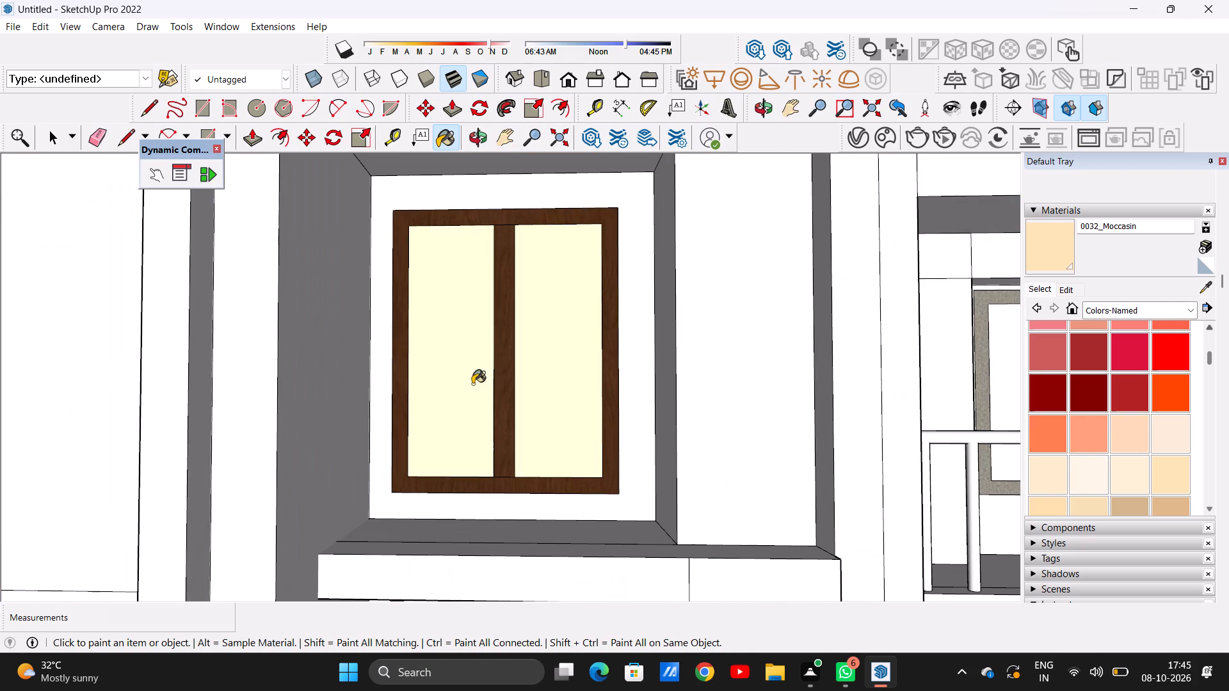
# Paint both panes of the third window from the top in the central block's right column with 0032_Moccasin, leaving its frame dark wood.
pyautogui.scroll(-9, 473, 398)
pyautogui.scroll(1, 477, 408)
pyautogui.scroll(-10, 478, 408)
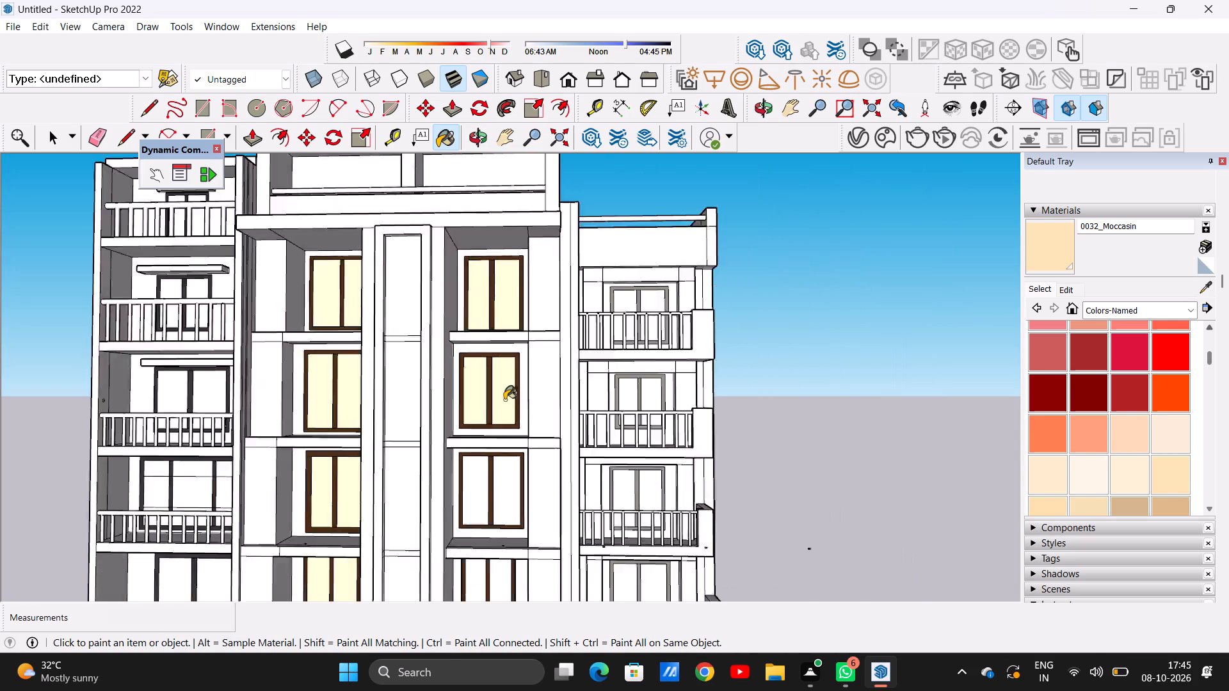
pyautogui.scroll(-2, 504, 400)
pyautogui.scroll(1, 499, 369)
pyautogui.scroll(-1, 499, 369)
pyautogui.scroll(3, 499, 369)
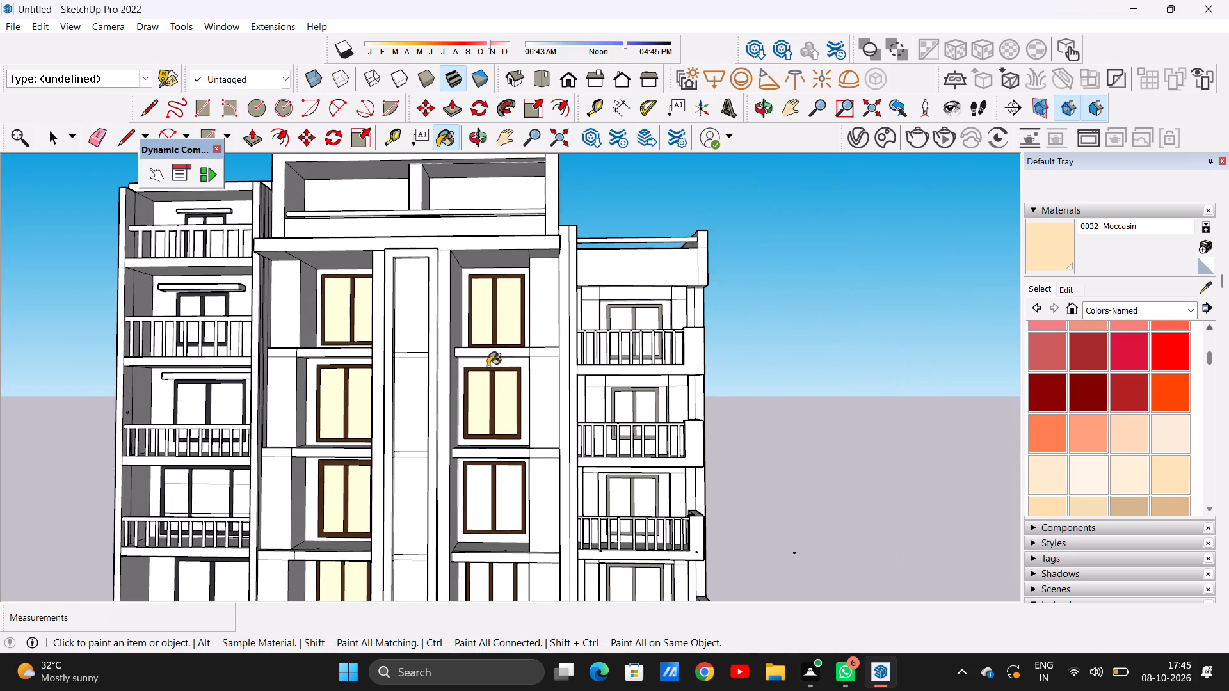
pyautogui.scroll(-3, 486, 431)
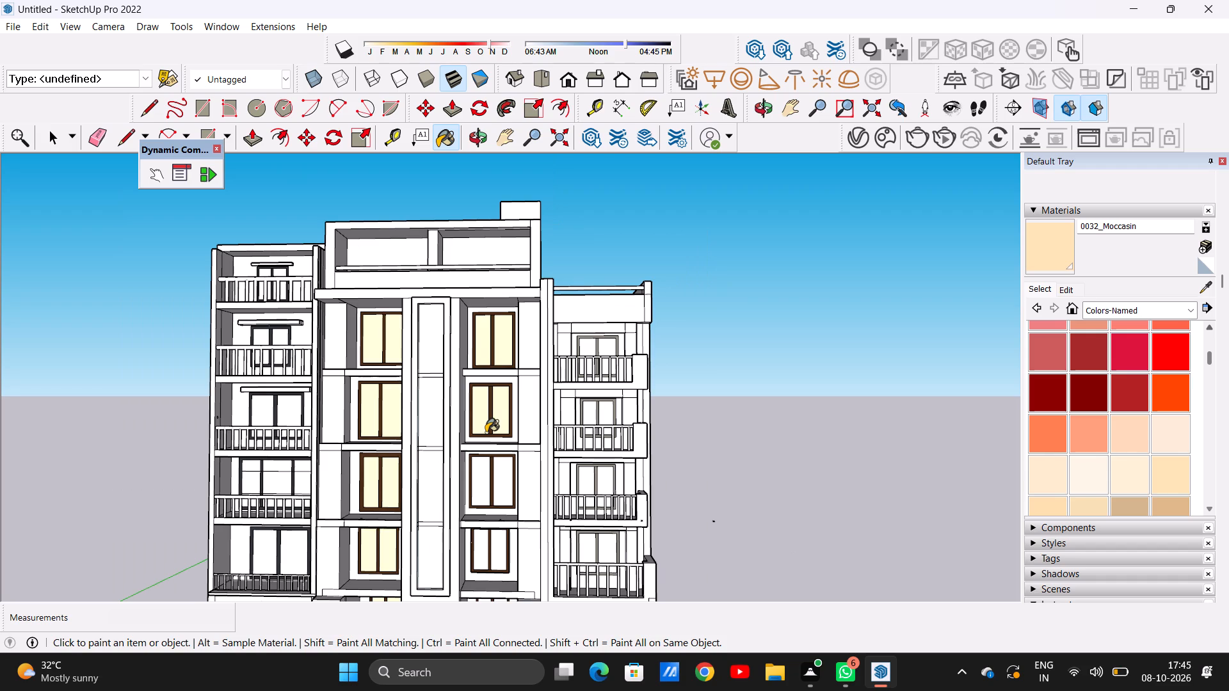
pyautogui.scroll(-7, 486, 433)
pyautogui.scroll(8, 489, 487)
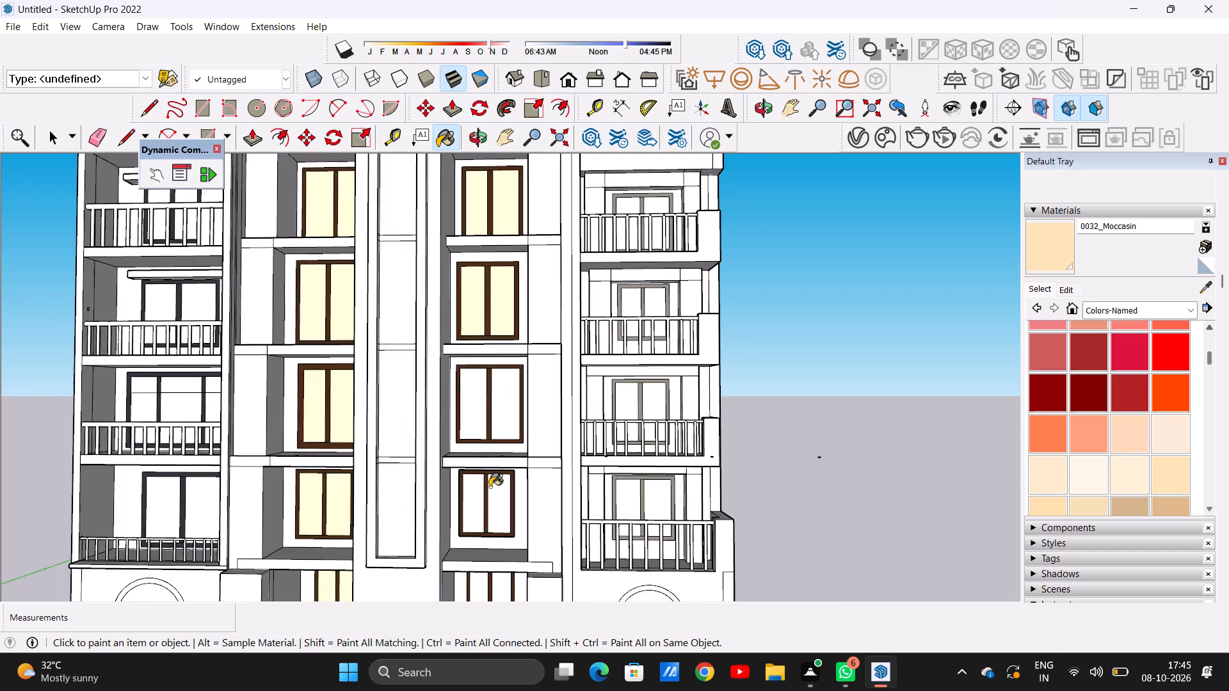
pyautogui.scroll(3, 490, 487)
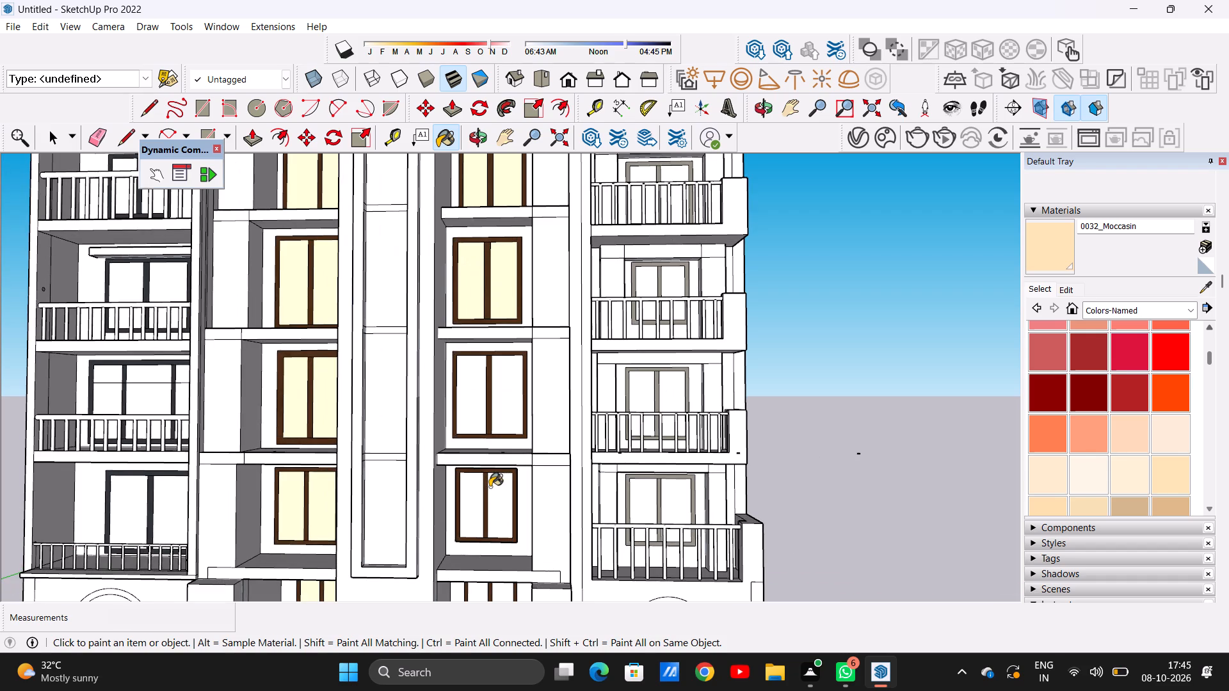
pyautogui.scroll(-12, 493, 372)
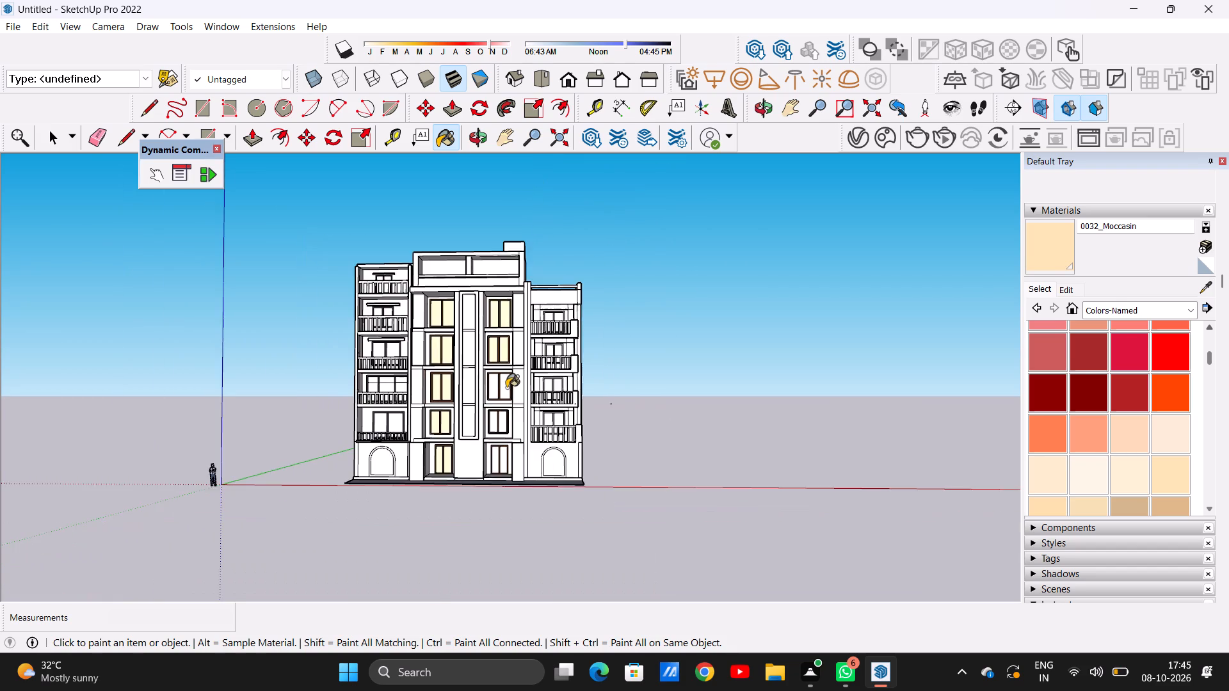
pyautogui.scroll(7, 504, 388)
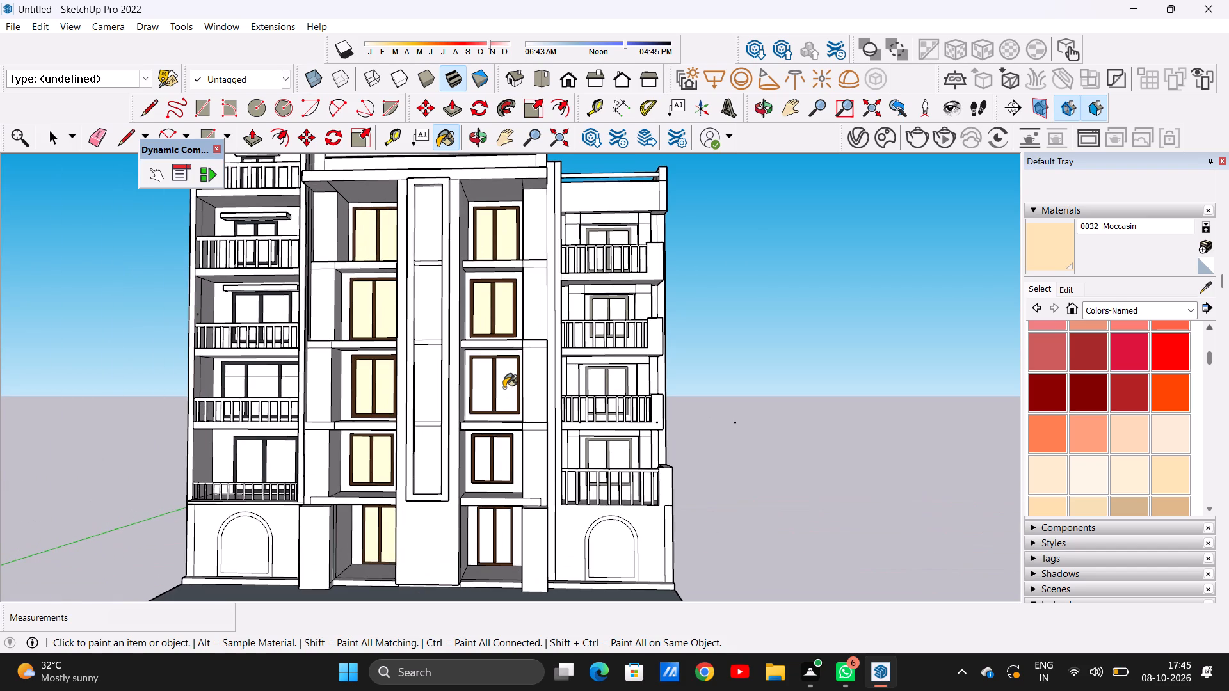
pyautogui.scroll(4, 504, 388)
pyautogui.click(504, 388)
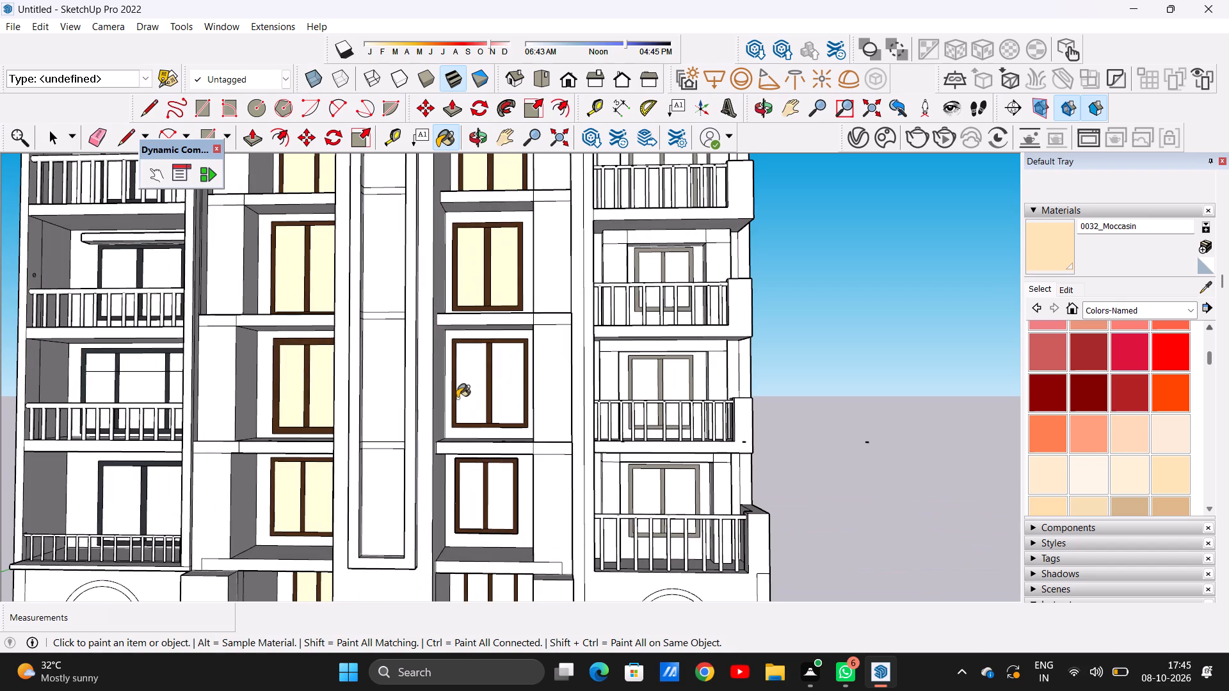
pyautogui.click(454, 399)
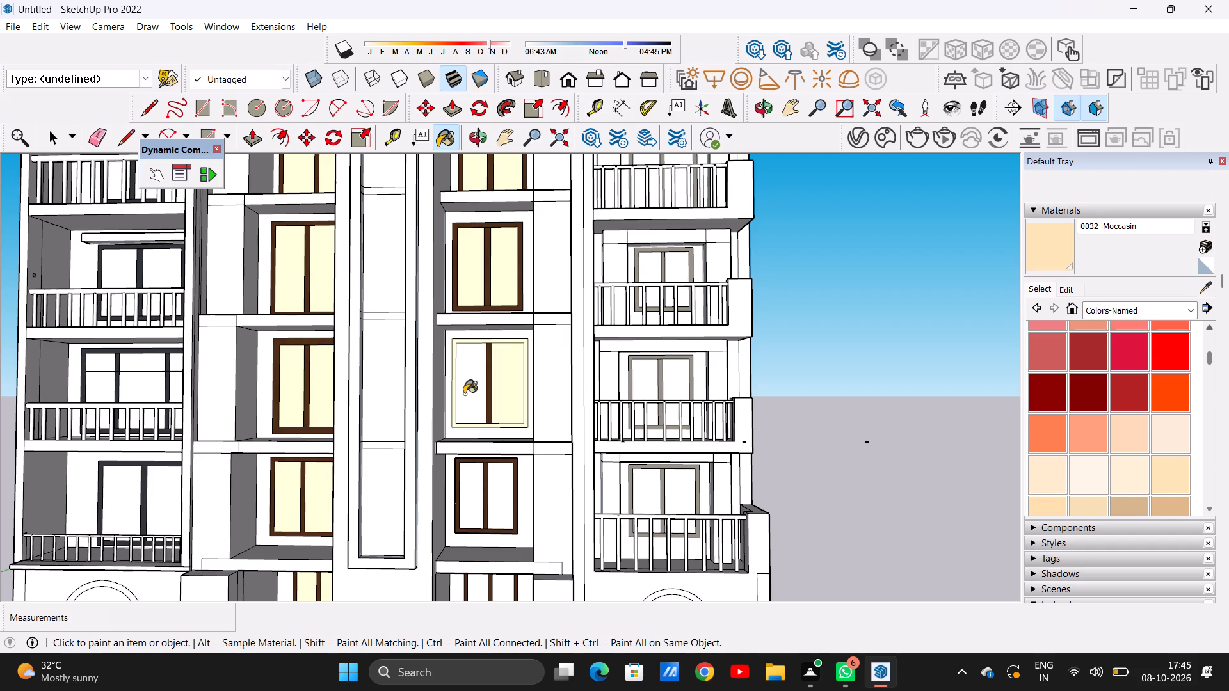
pyautogui.hotkey('ctrl', 'z')
pyautogui.click(467, 392)
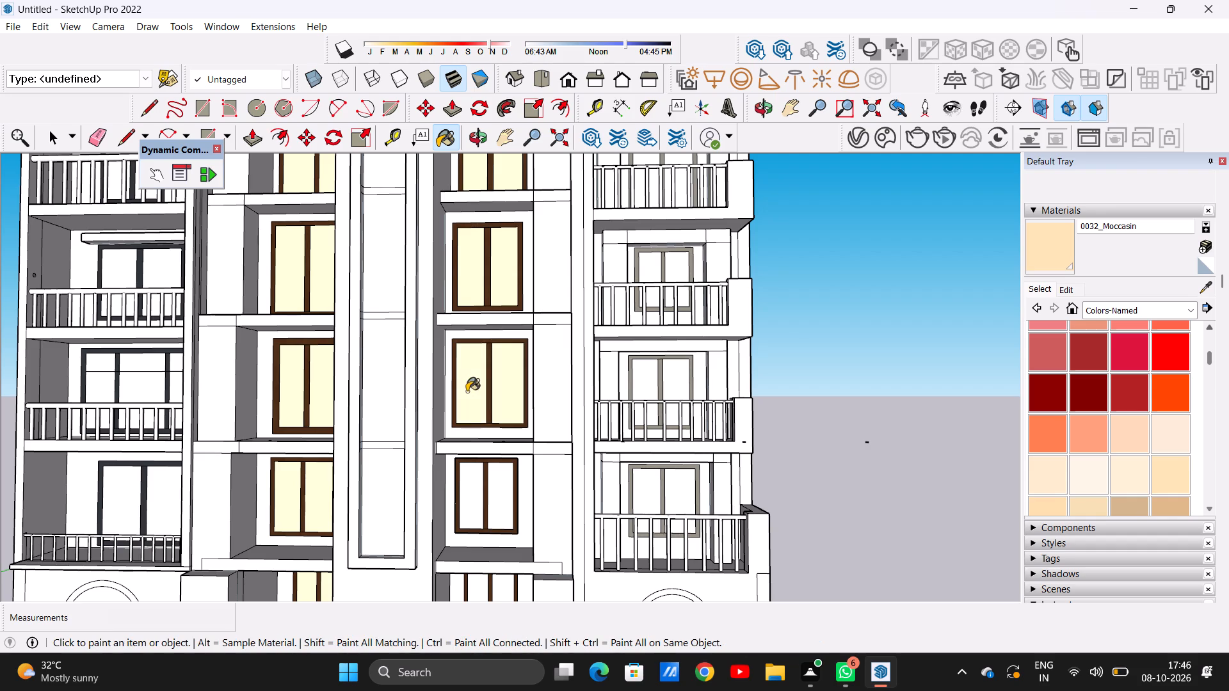
pyautogui.scroll(-7, 471, 408)
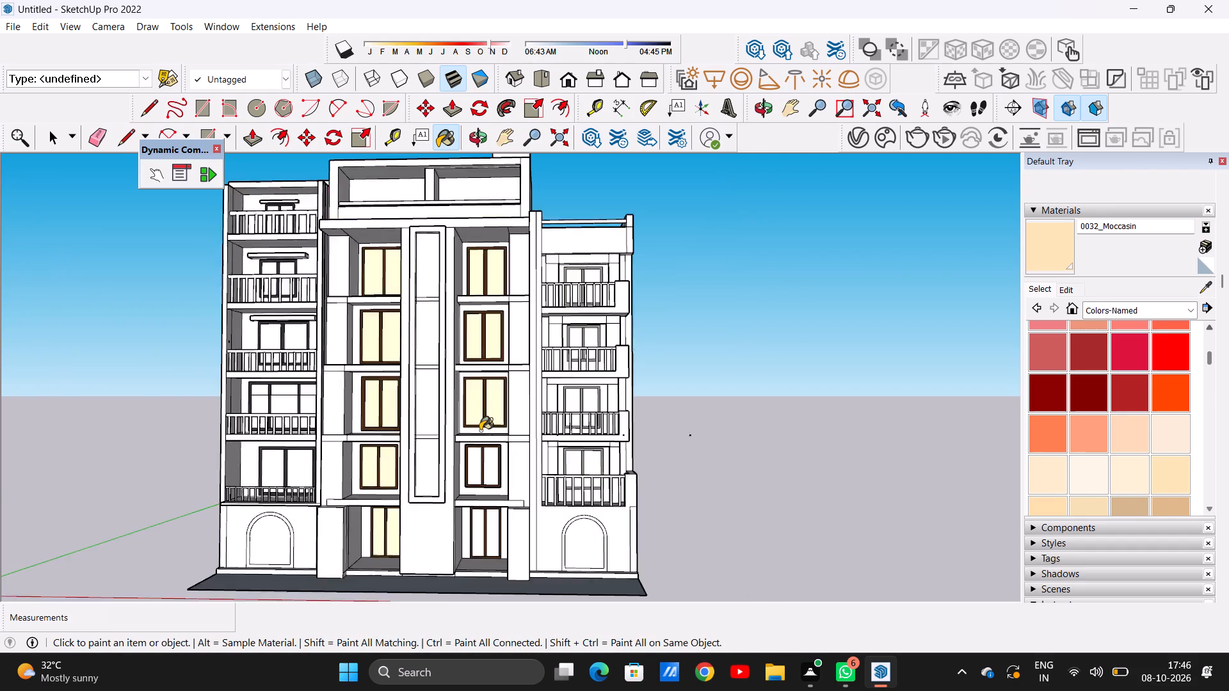
# Repaint both panes of the third window from the top in the central block's right column with 0026_LightSalmon.
pyautogui.scroll(-4, 480, 431)
pyautogui.scroll(5, 476, 464)
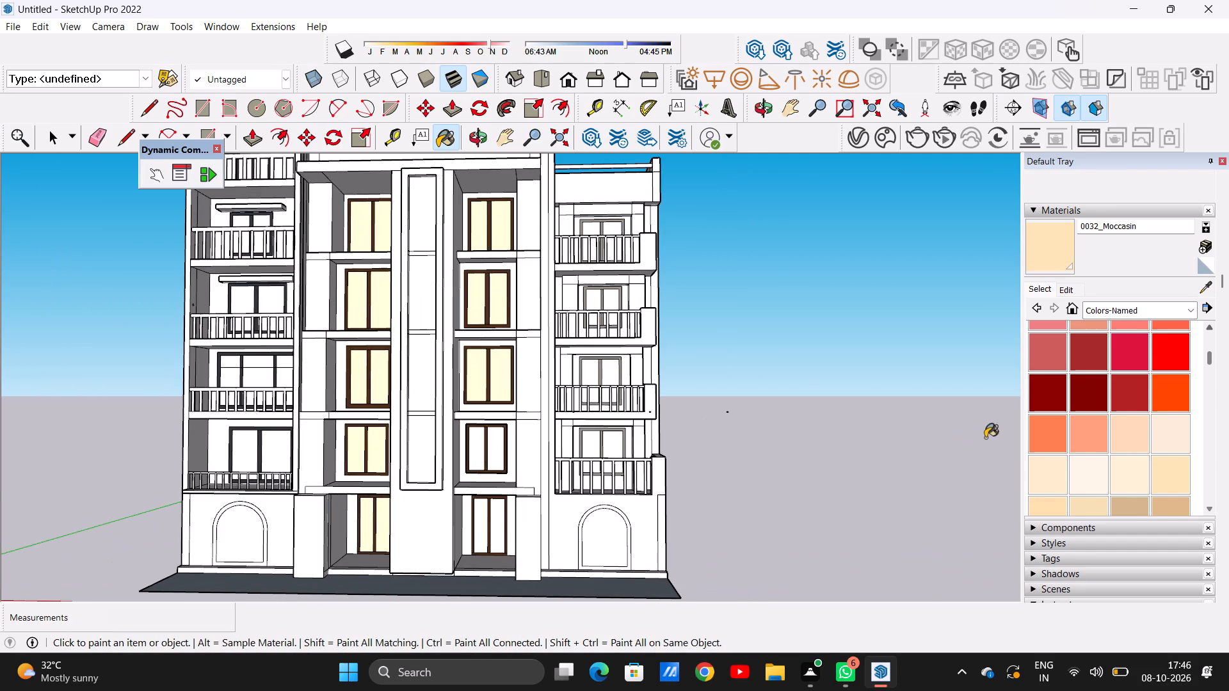
pyautogui.click(1093, 440)
pyautogui.scroll(7, 476, 381)
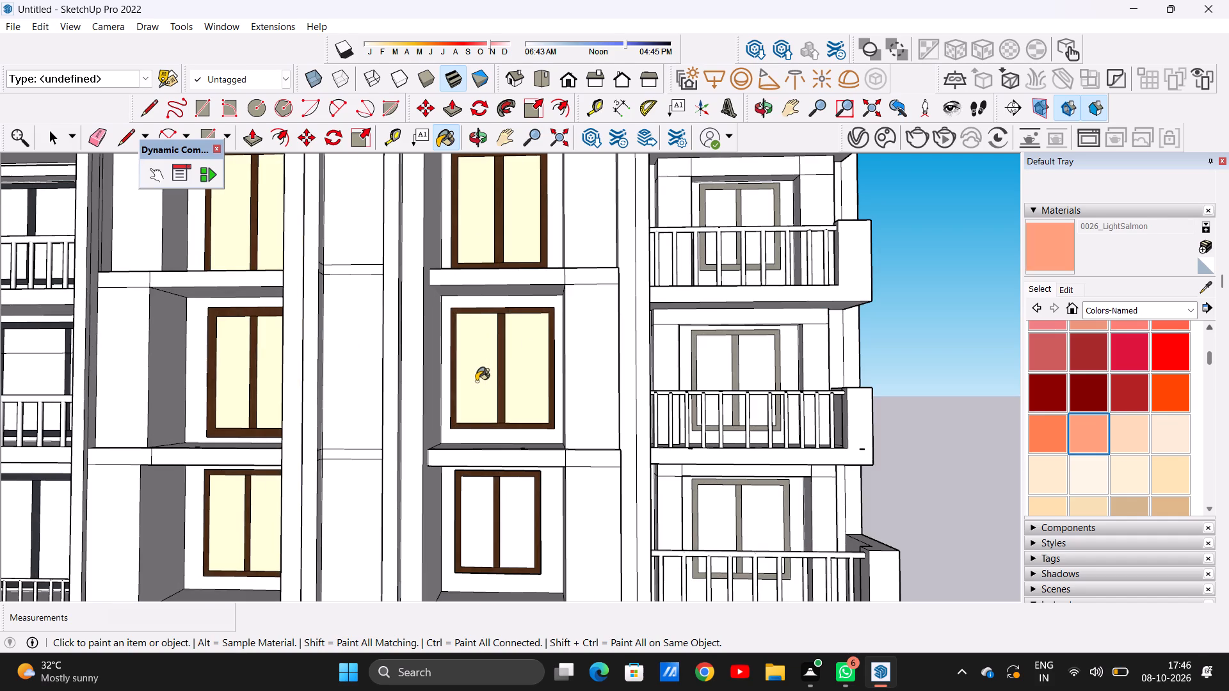
pyautogui.click(476, 381)
pyautogui.click(523, 376)
pyautogui.scroll(-11, 490, 457)
pyautogui.scroll(2, 517, 440)
pyautogui.scroll(-1, 517, 440)
pyautogui.scroll(2, 517, 440)
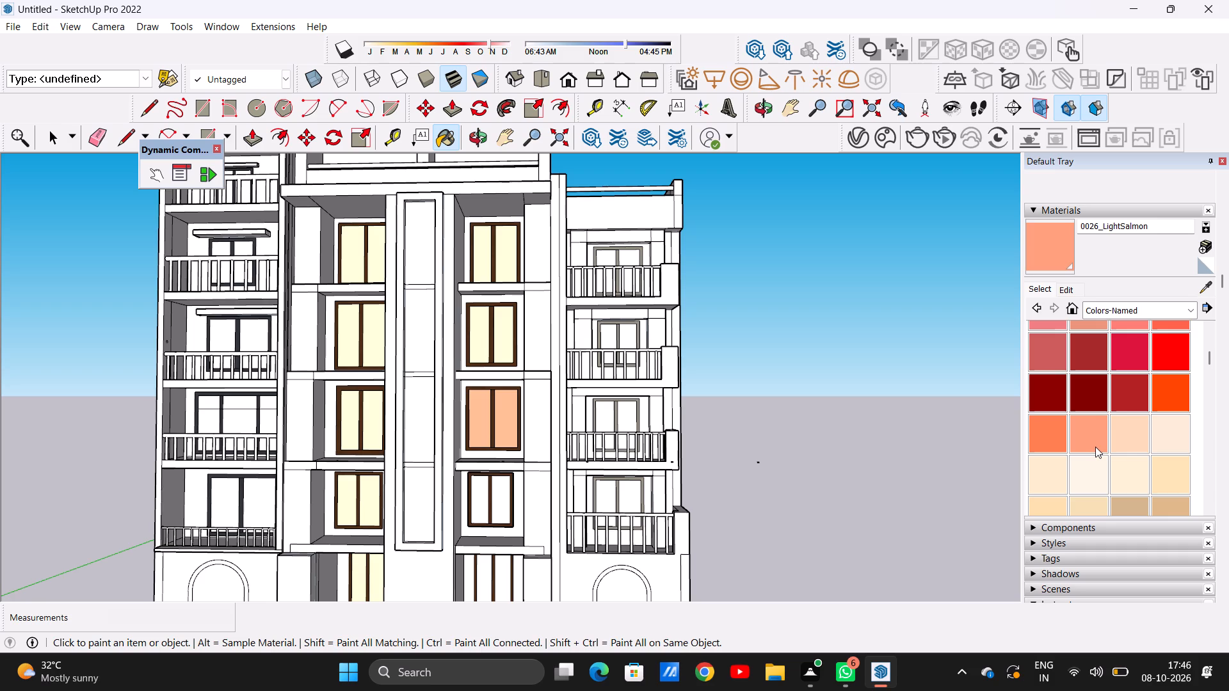
# Repaint both panes of the second window from the top in the central block's right column with Color B02 from the Colors collection.
pyautogui.scroll(-2, 1095, 447)
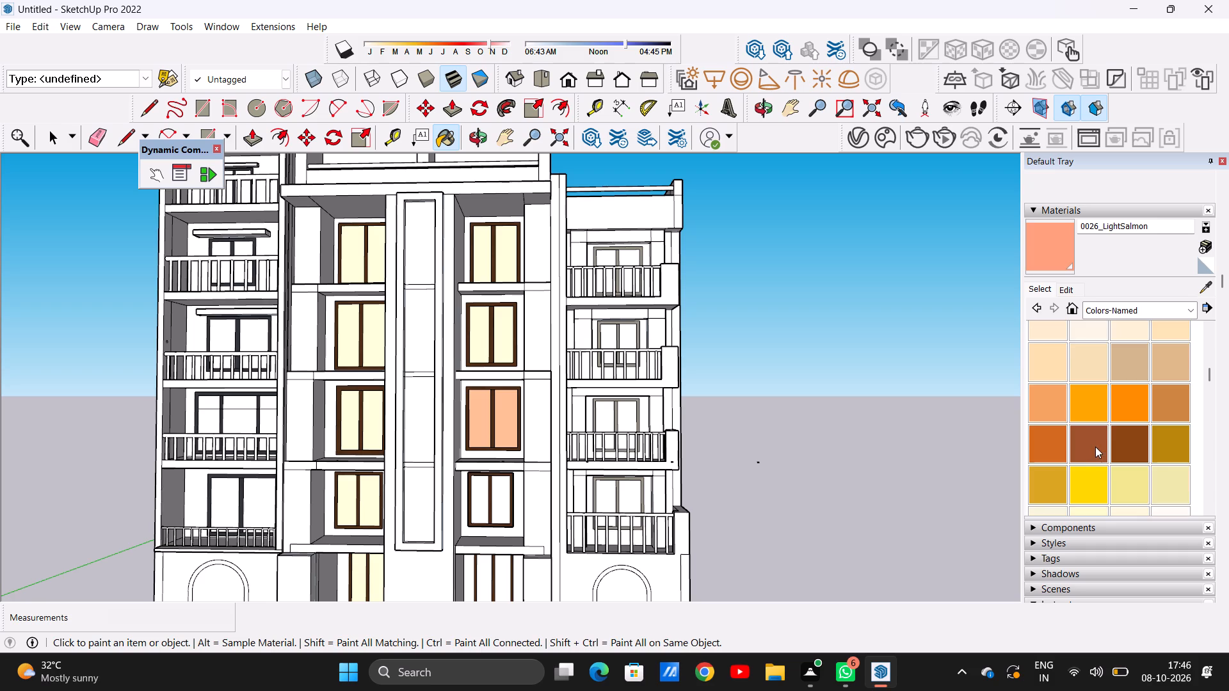
pyautogui.click(1184, 308)
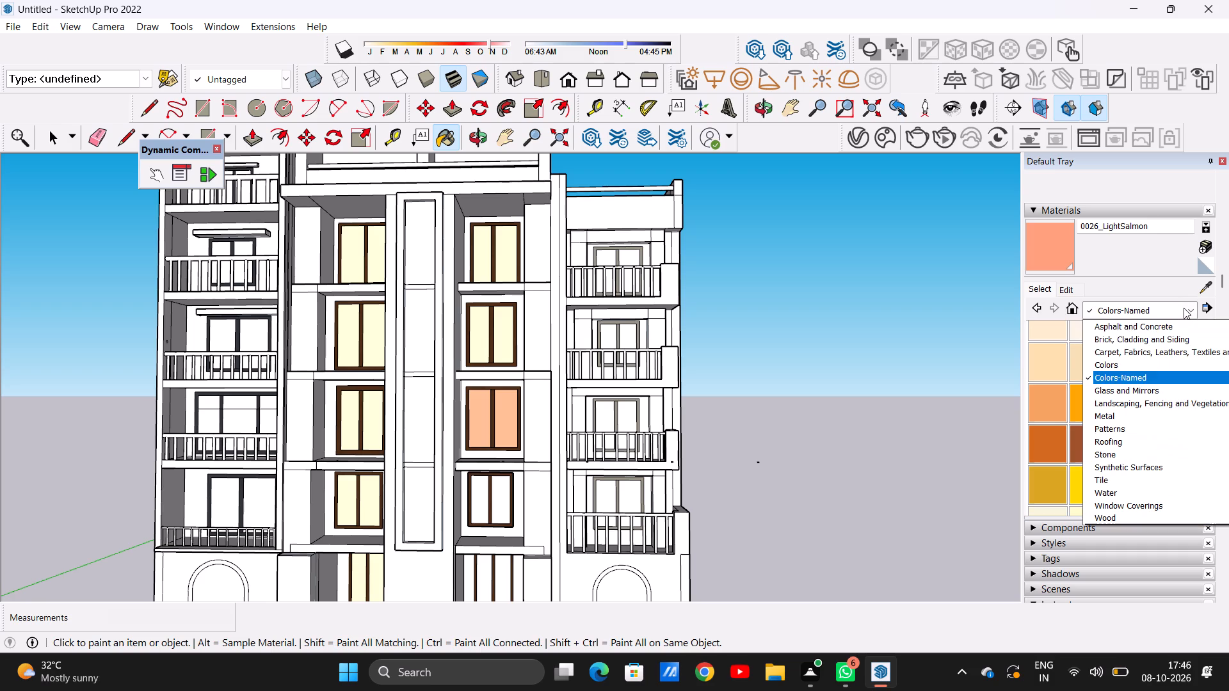
pyautogui.click(1156, 367)
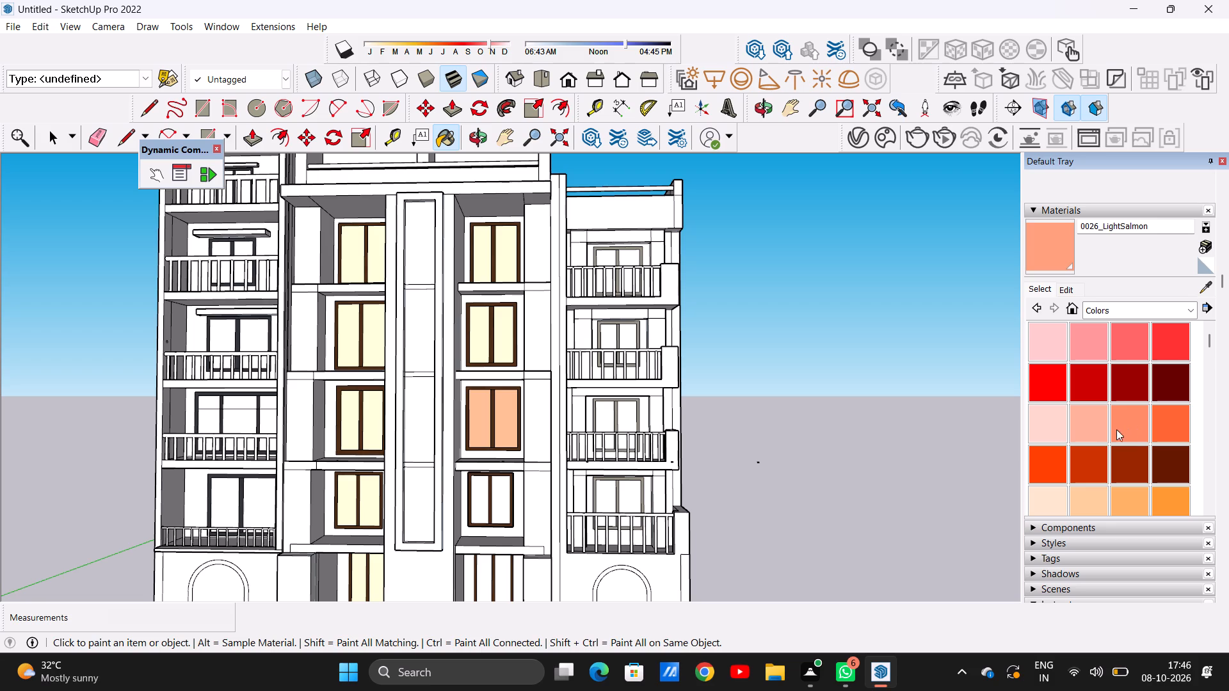
pyautogui.click(1077, 425)
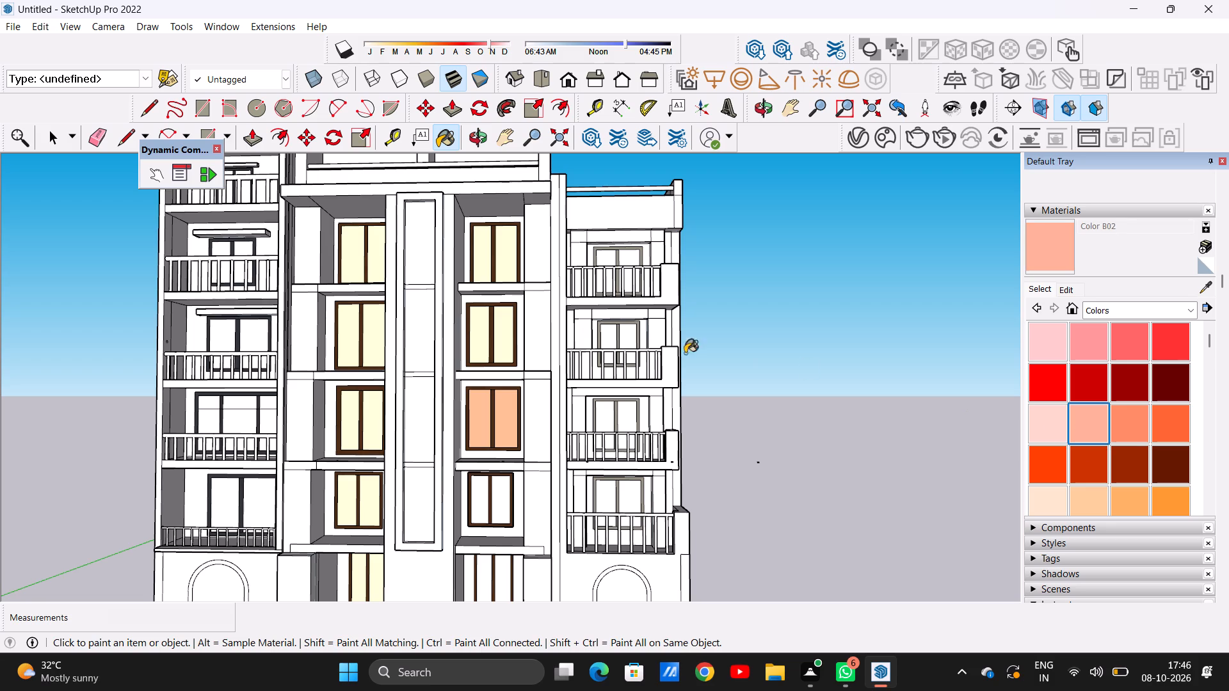
pyautogui.scroll(18, 485, 316)
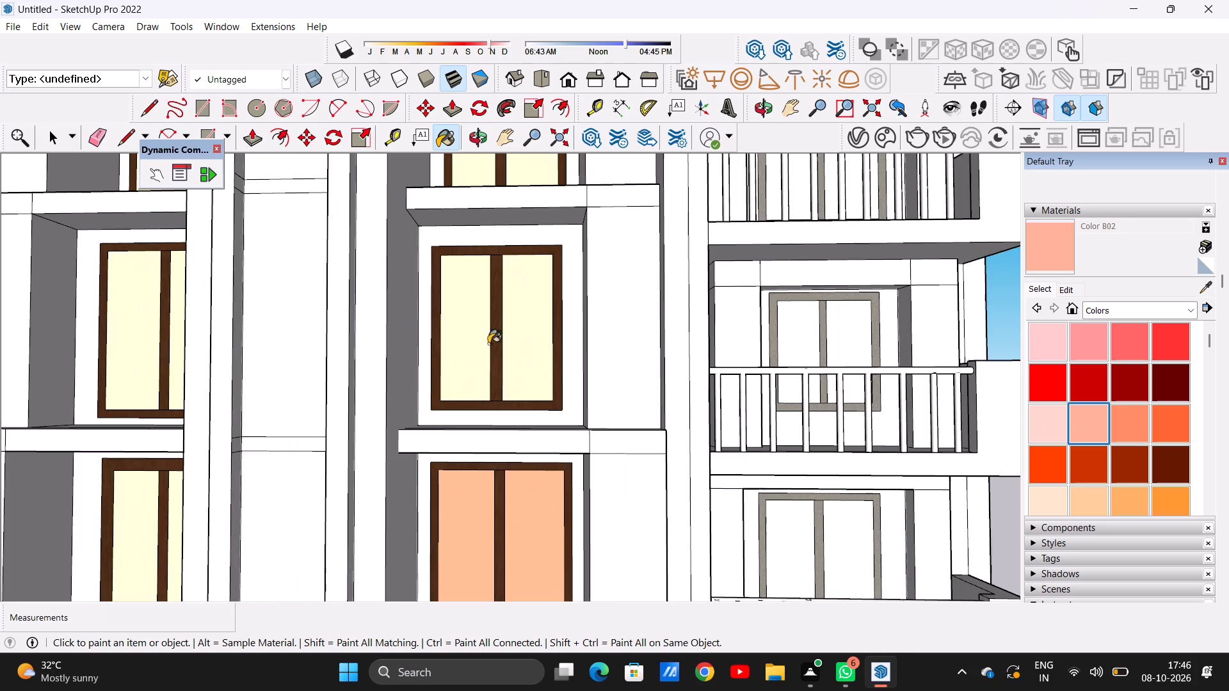
pyautogui.click(467, 337)
pyautogui.click(517, 347)
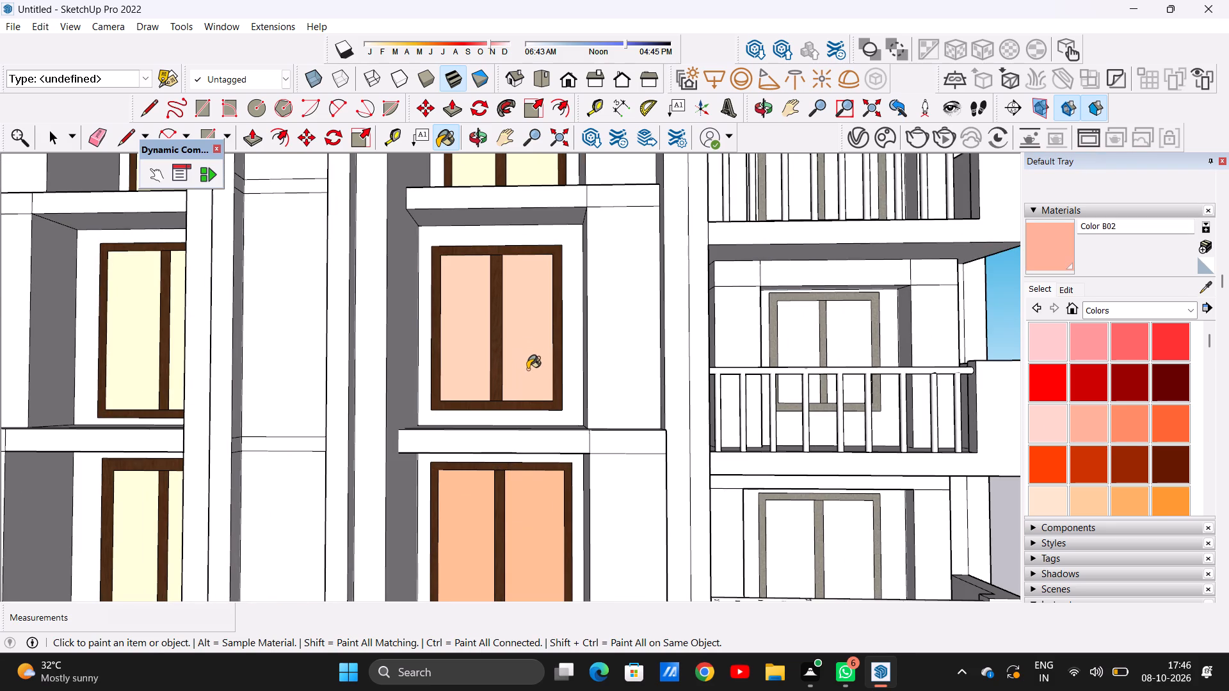
pyautogui.scroll(-10, 527, 382)
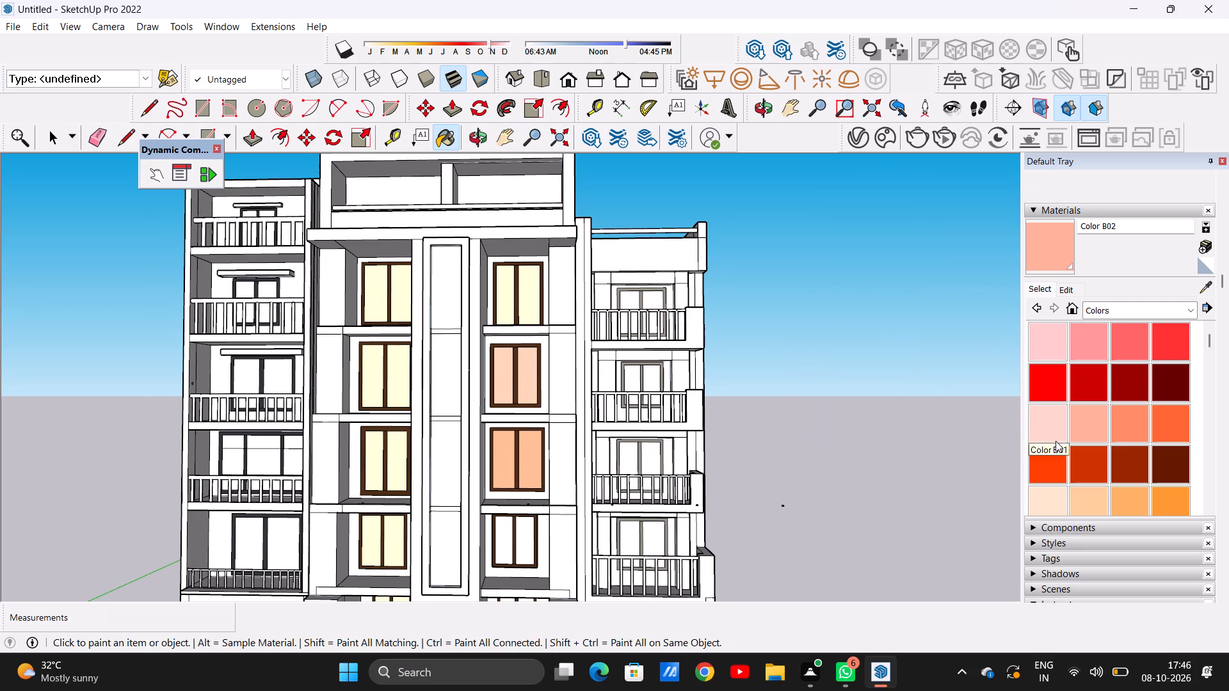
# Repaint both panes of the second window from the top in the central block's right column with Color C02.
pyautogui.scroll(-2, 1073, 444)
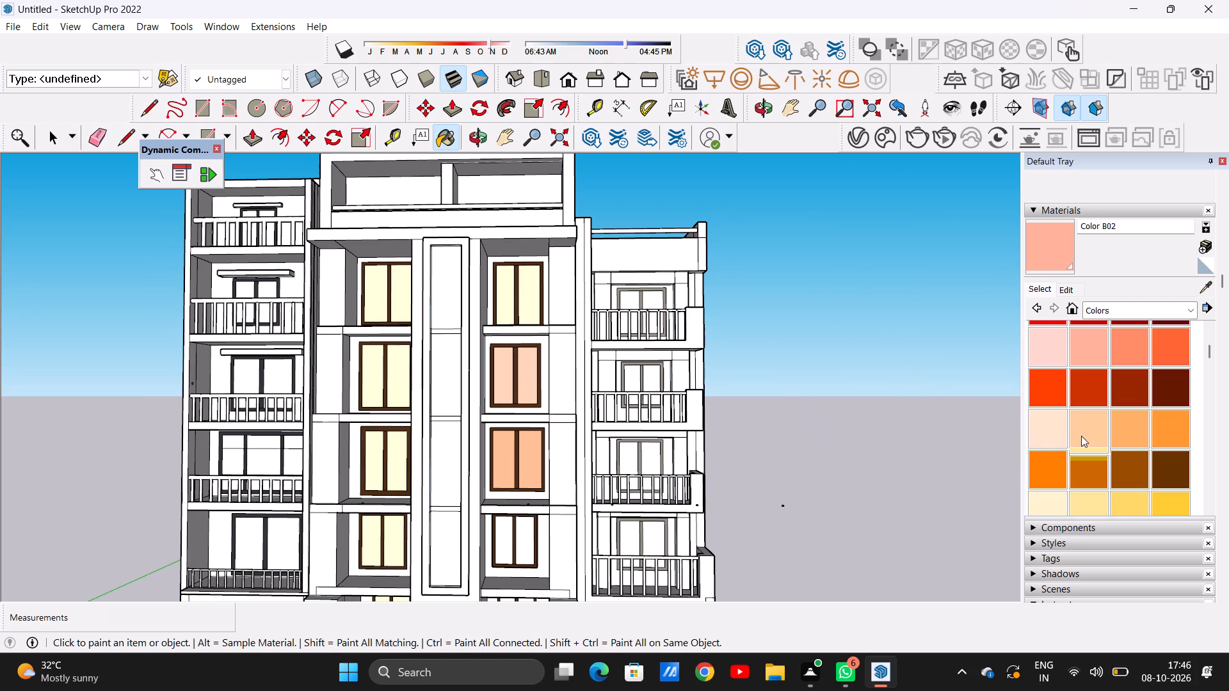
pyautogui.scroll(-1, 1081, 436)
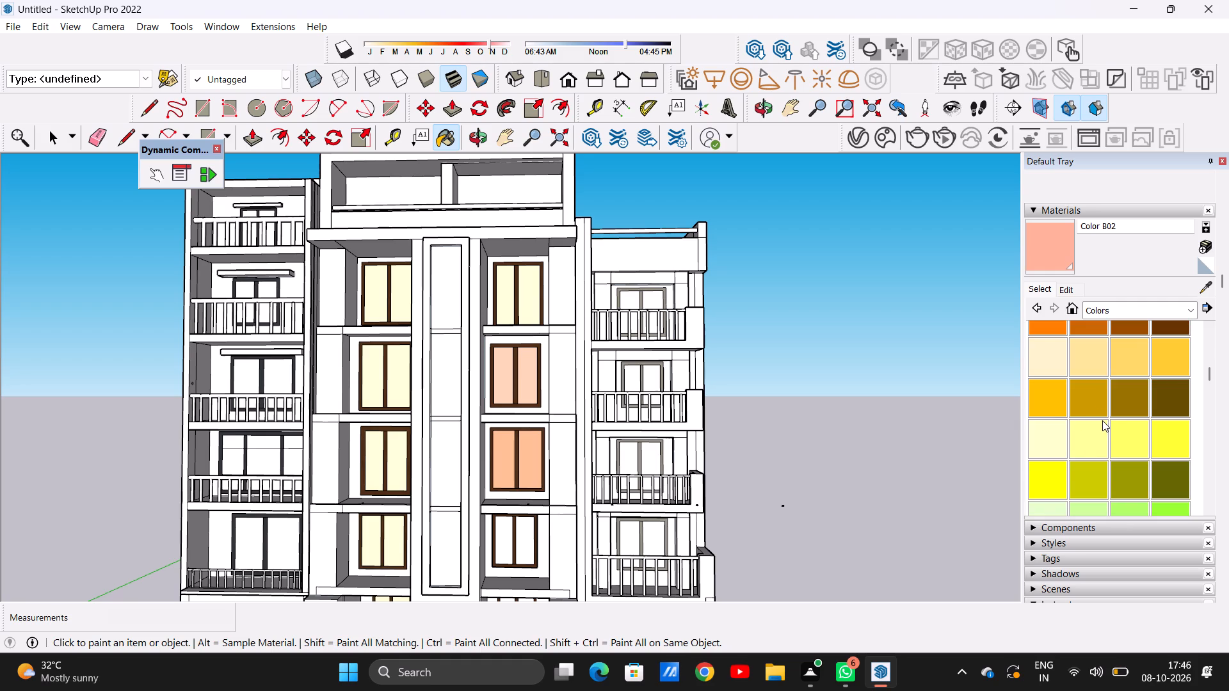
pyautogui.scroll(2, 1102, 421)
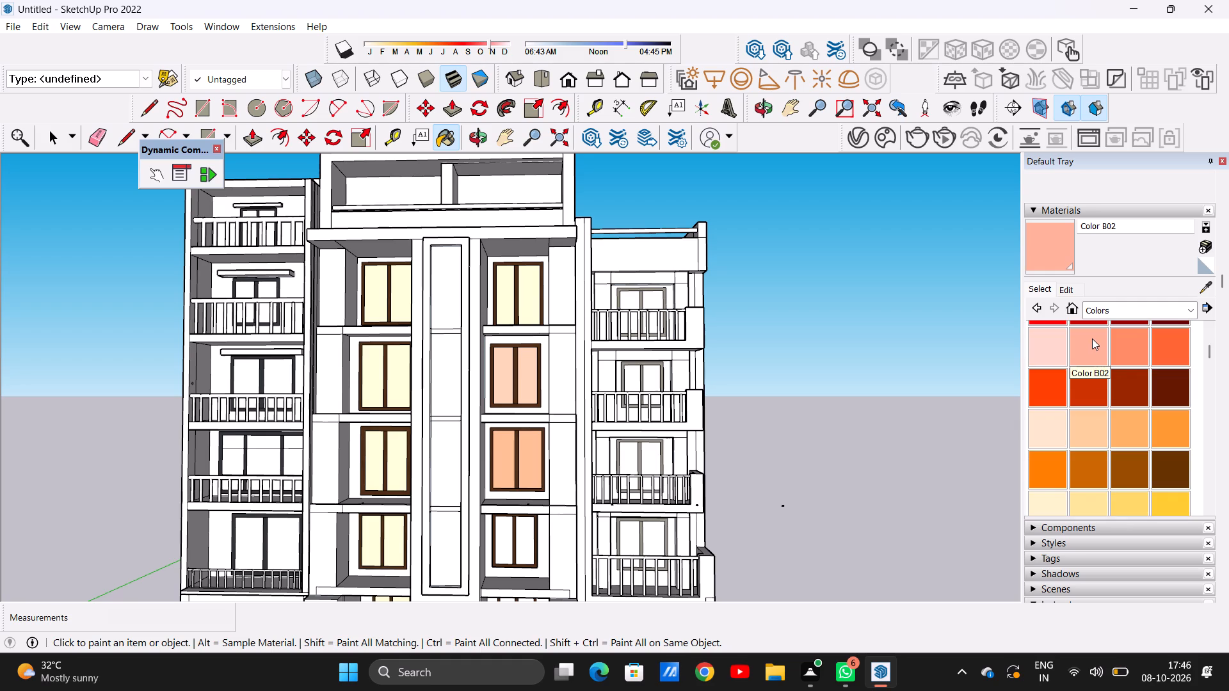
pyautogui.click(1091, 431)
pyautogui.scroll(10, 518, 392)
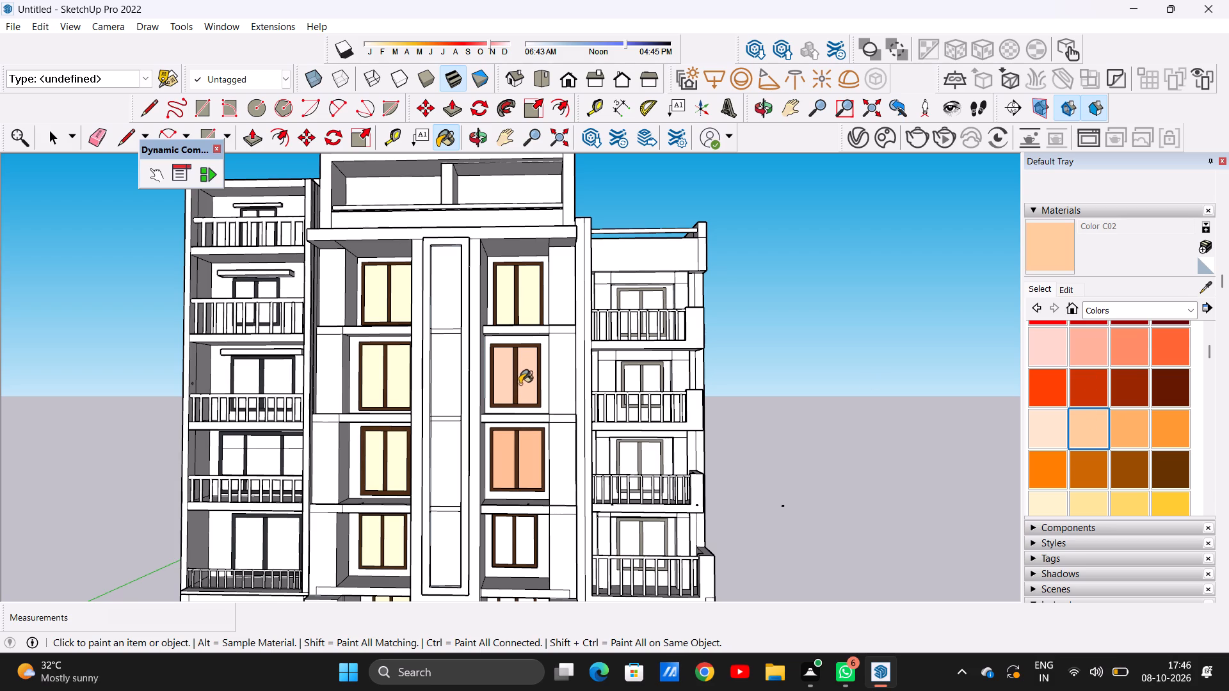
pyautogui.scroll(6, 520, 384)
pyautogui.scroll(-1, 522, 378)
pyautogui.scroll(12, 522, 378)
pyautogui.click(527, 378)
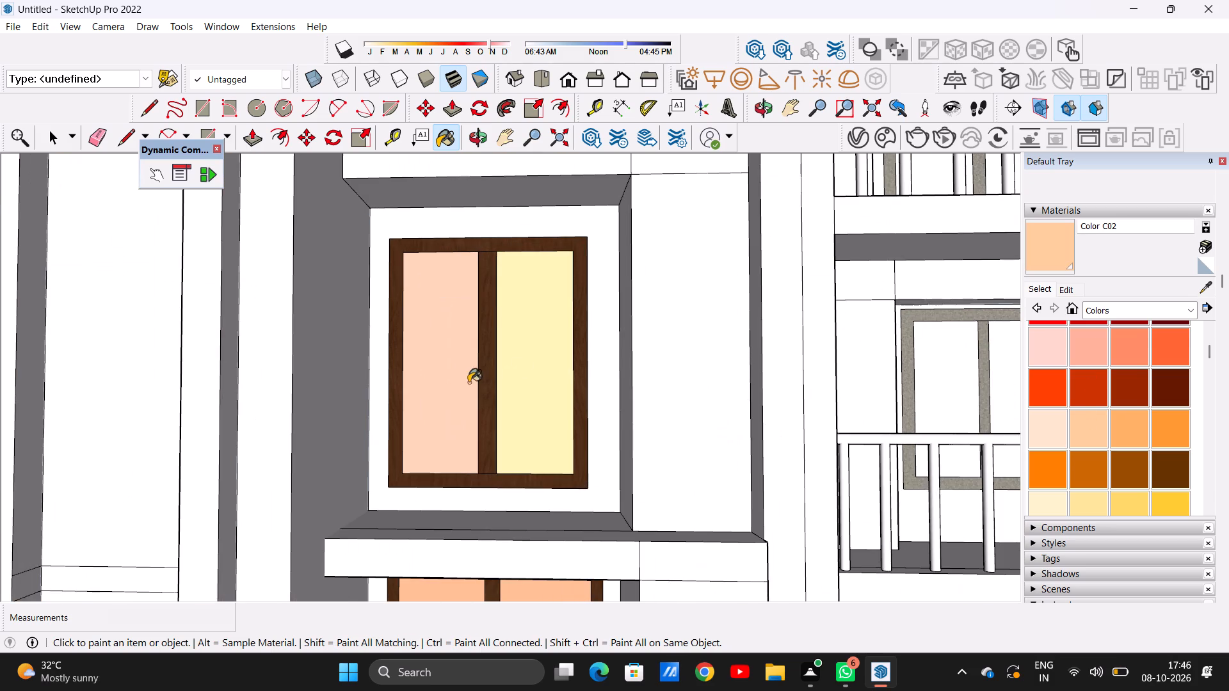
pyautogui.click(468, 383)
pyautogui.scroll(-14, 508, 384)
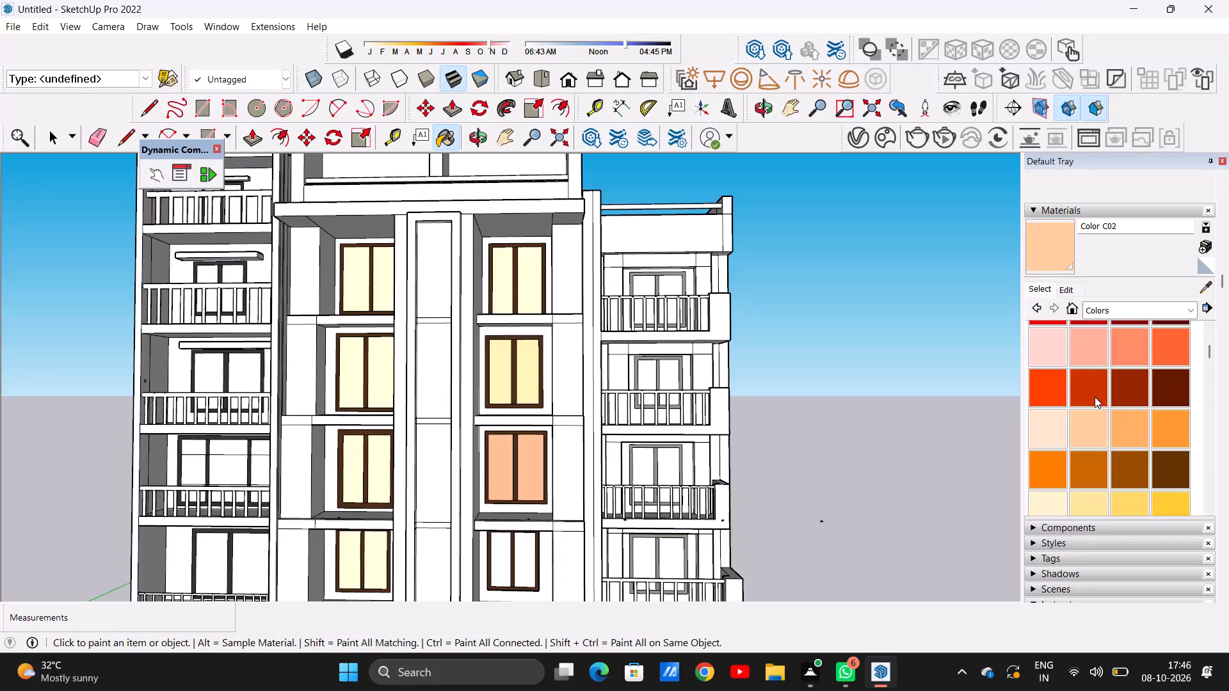
# Paint both panes of the third and second windows from the top in the central block's right column with Color D02.
pyautogui.click(1063, 244)
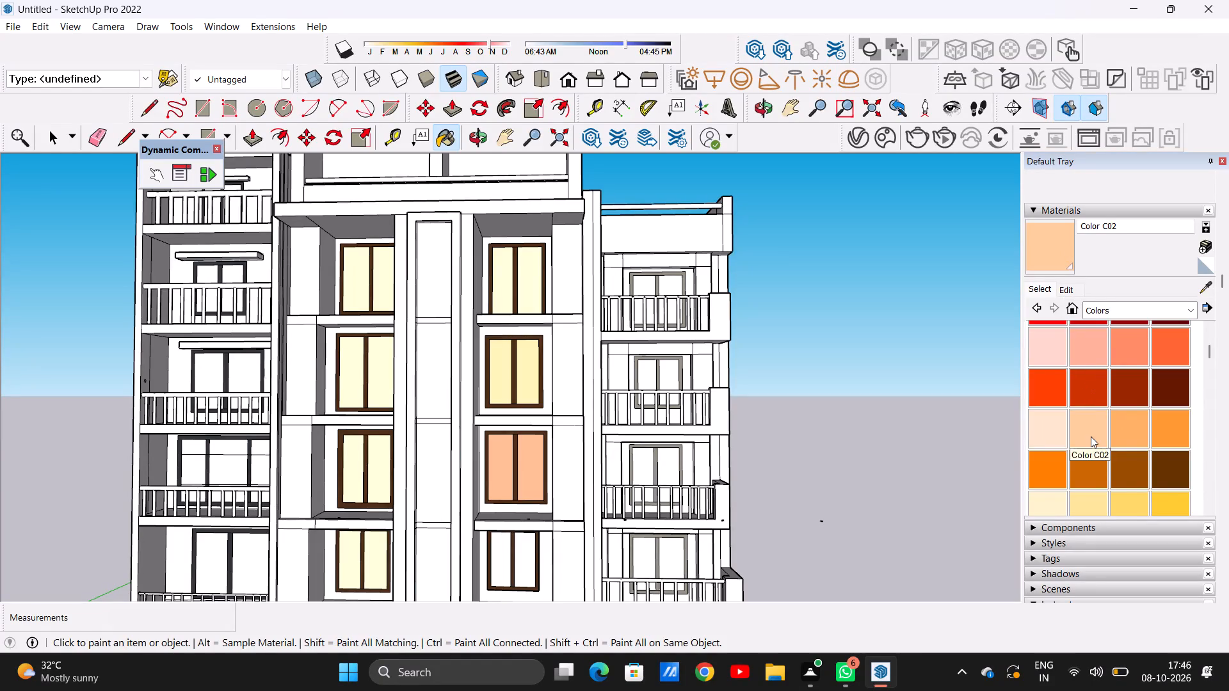
pyautogui.scroll(-1, 1091, 436)
pyautogui.click(1091, 436)
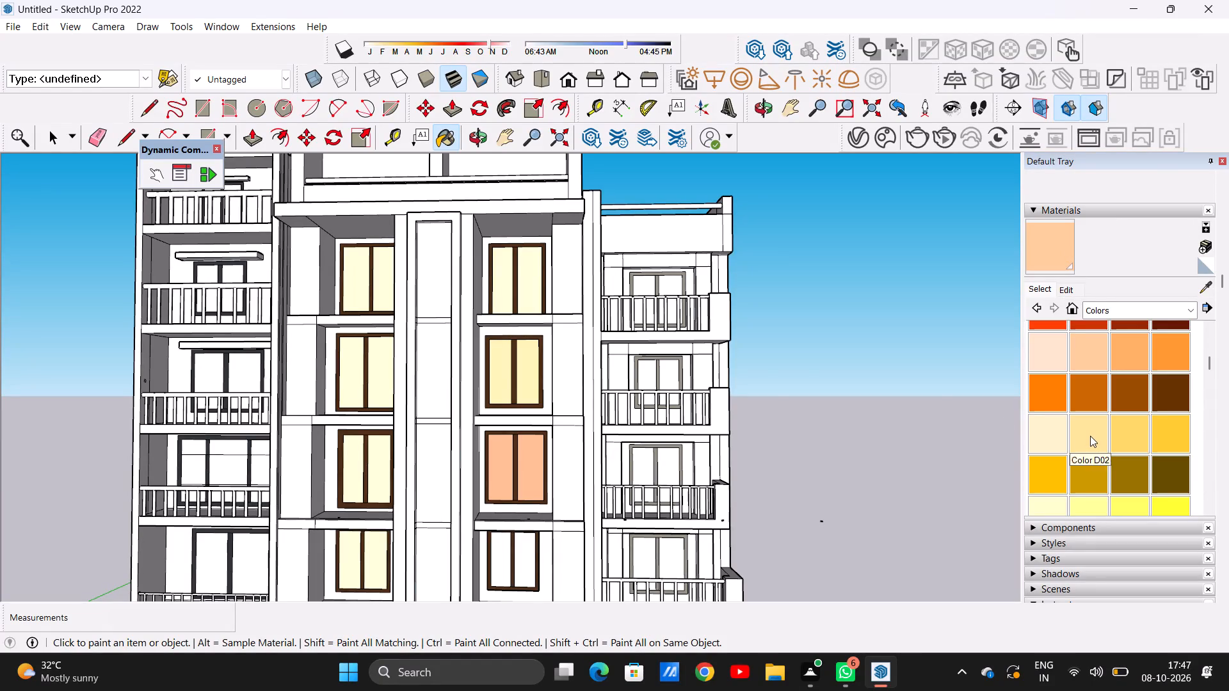
pyautogui.scroll(8, 536, 463)
pyautogui.click(534, 465)
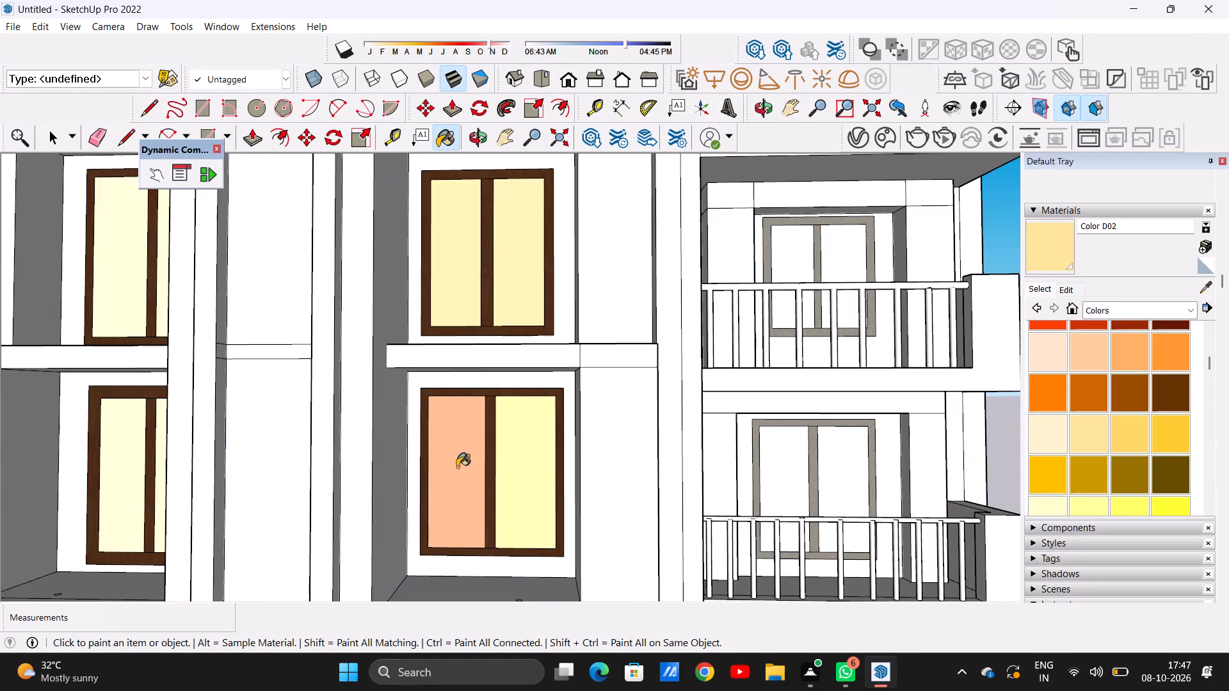
pyautogui.click(457, 467)
pyautogui.click(529, 297)
pyautogui.click(452, 294)
pyautogui.scroll(-5, 566, 488)
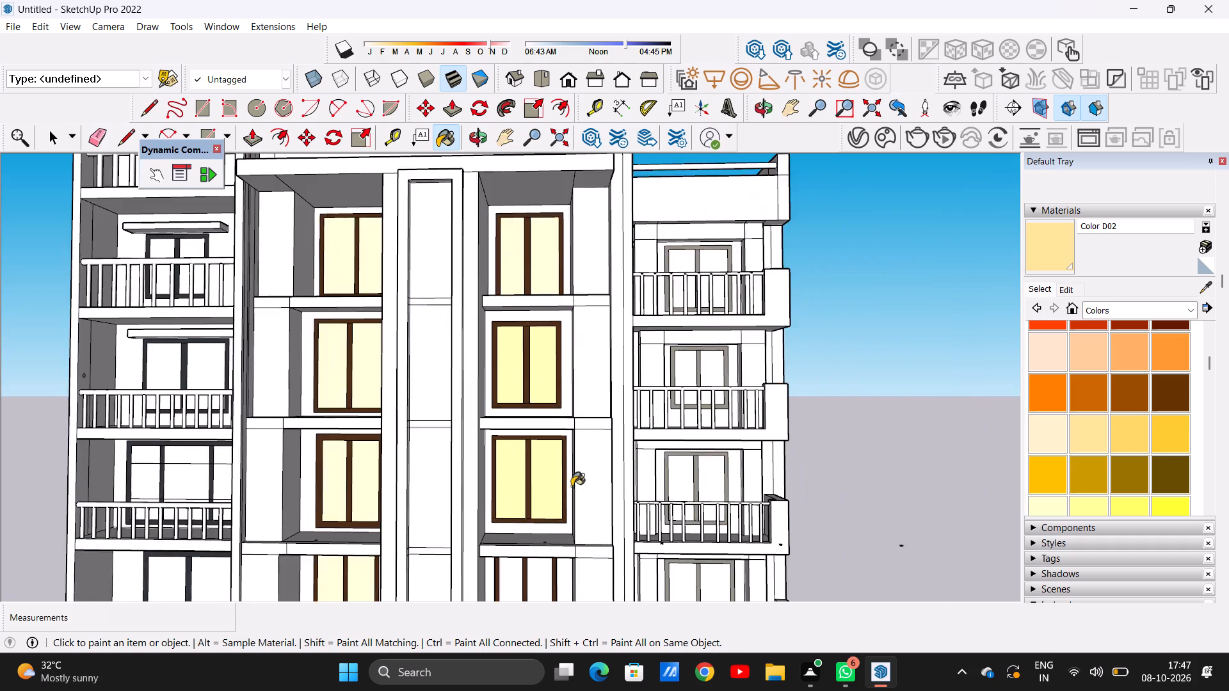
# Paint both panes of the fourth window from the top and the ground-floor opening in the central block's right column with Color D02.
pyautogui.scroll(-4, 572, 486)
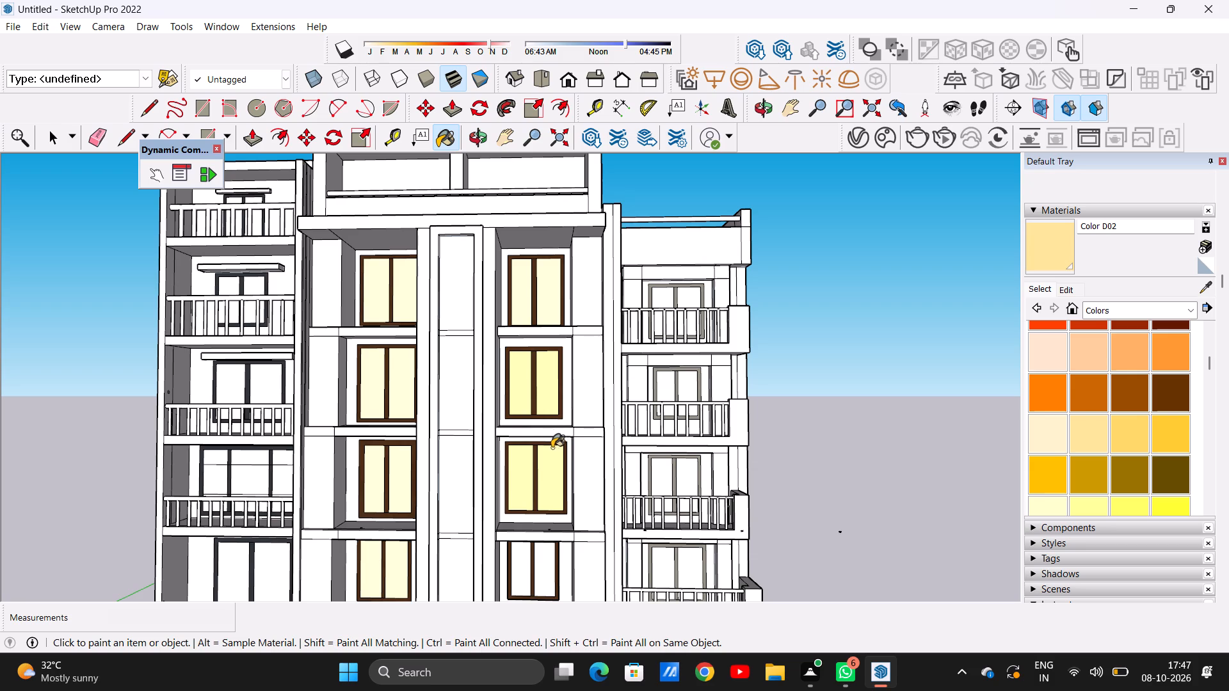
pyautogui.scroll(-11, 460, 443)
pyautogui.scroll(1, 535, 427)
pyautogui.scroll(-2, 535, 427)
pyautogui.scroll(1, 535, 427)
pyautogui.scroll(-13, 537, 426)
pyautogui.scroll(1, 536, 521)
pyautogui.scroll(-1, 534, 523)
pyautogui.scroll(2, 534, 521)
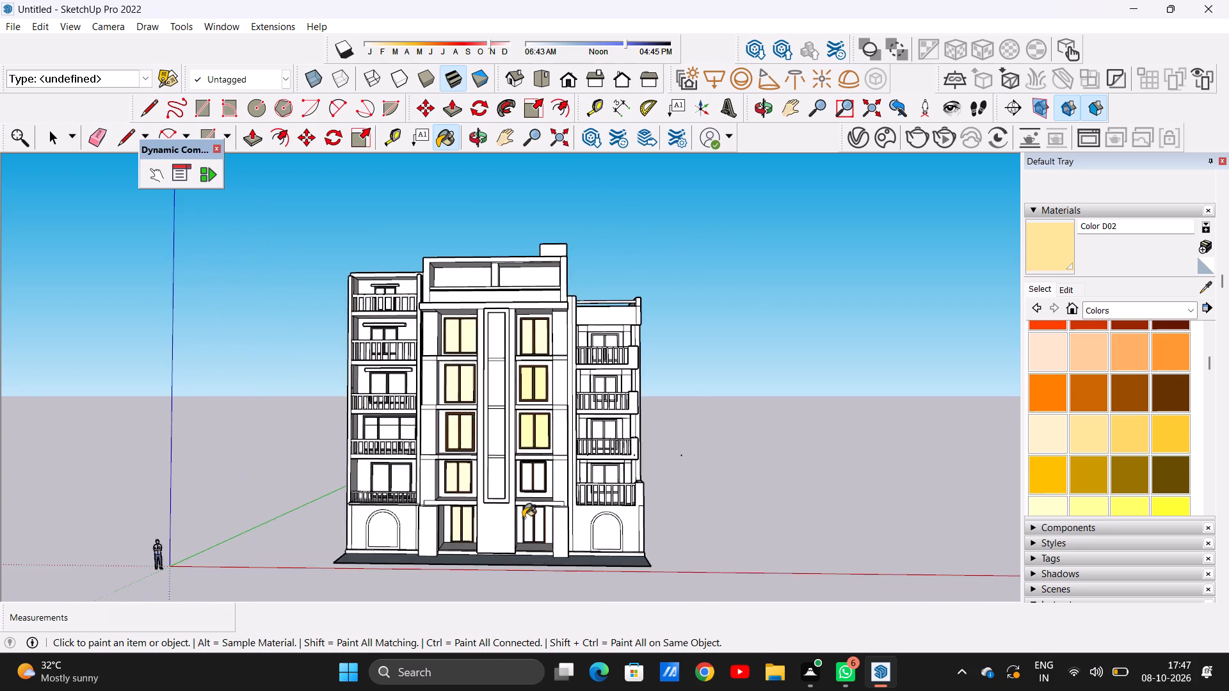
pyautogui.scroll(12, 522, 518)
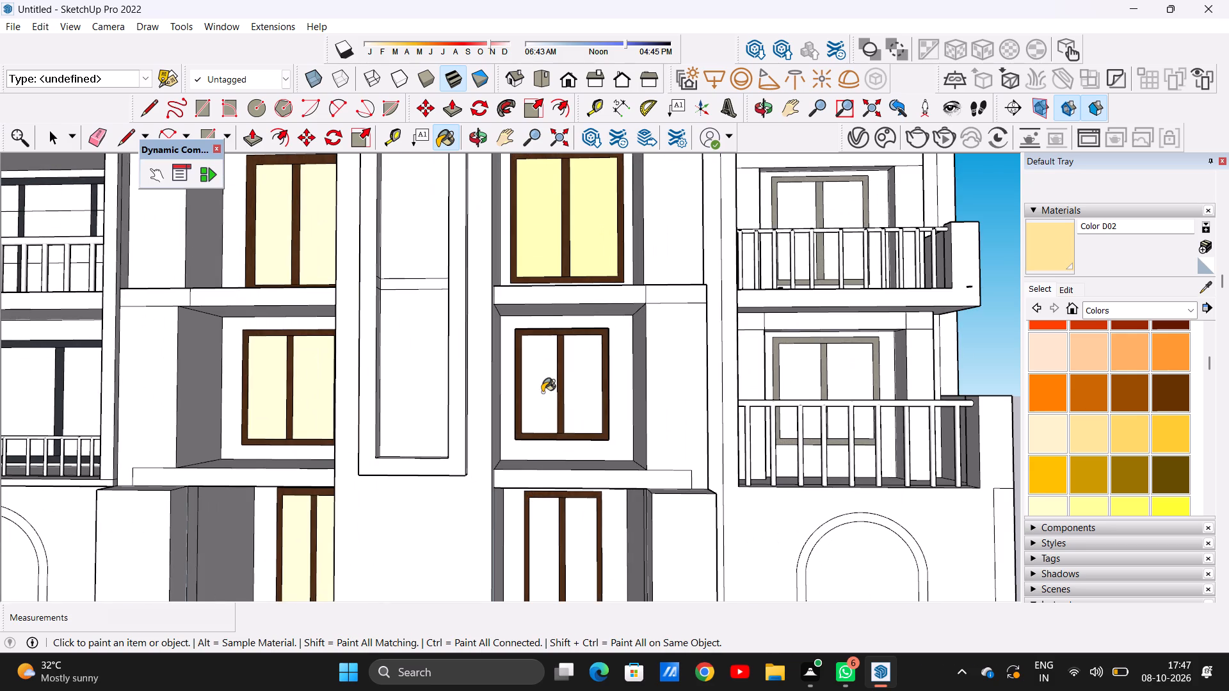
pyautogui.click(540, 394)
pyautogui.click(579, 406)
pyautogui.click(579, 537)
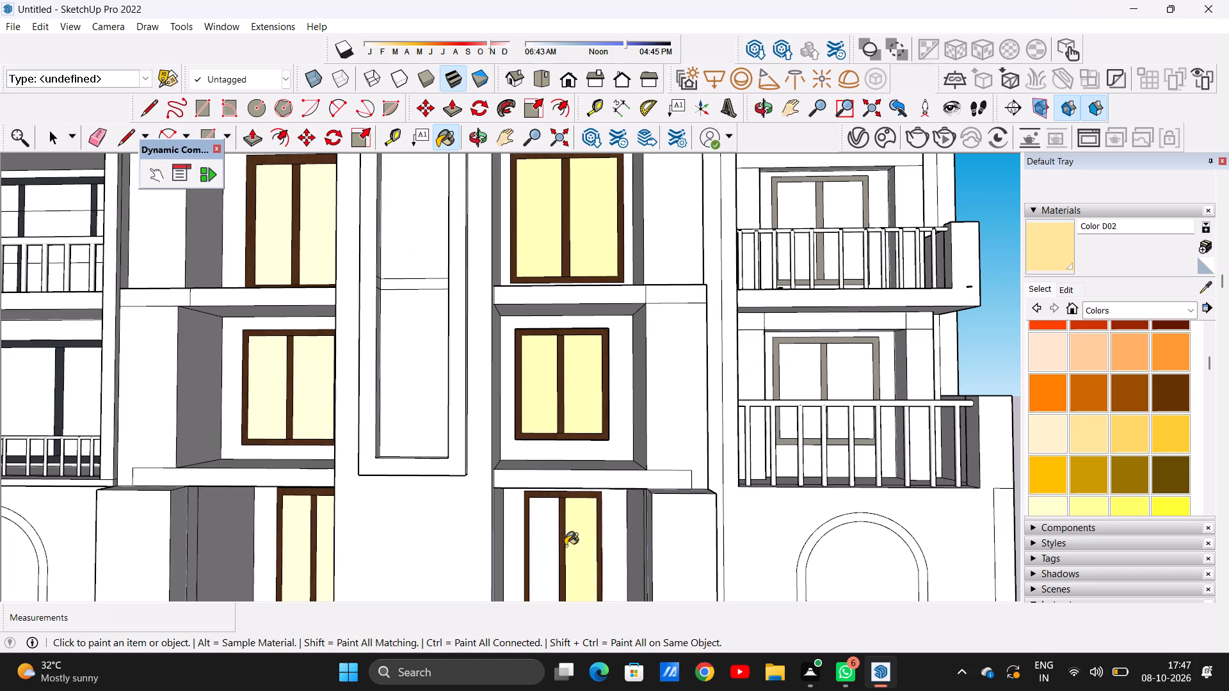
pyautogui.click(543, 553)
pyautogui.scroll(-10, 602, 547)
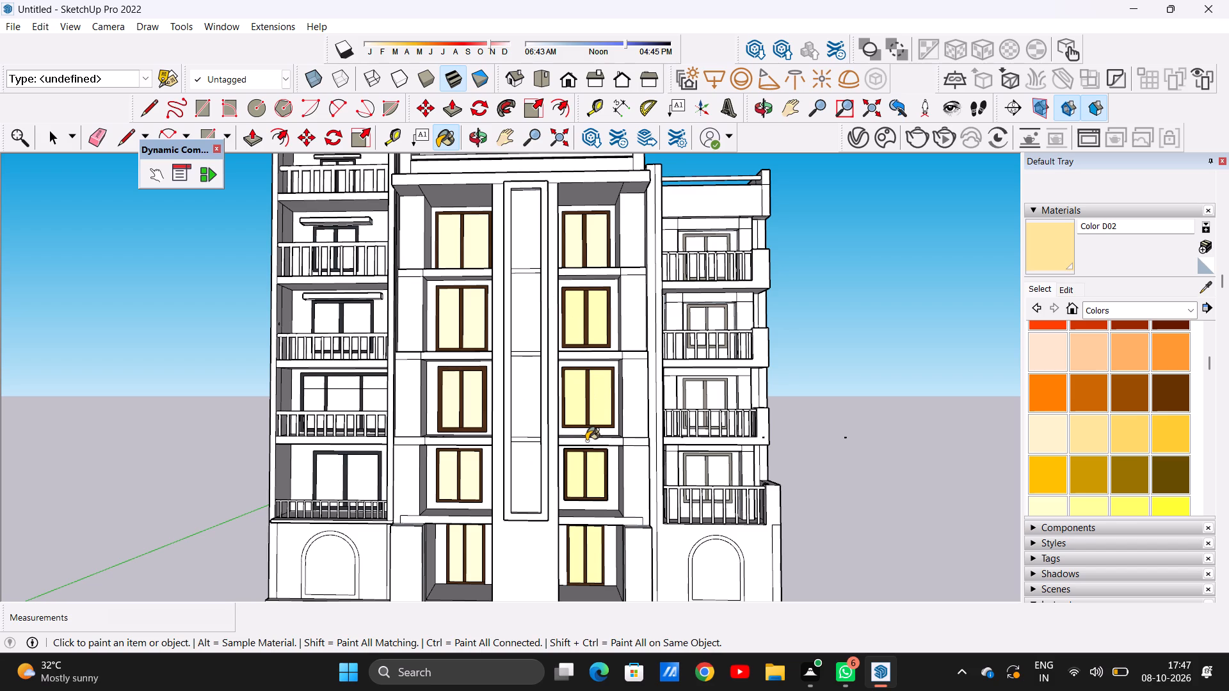
# Repaint the panes of the ground-floor opening and the window above it in the central block's right column with Color C02.
pyautogui.click(1087, 356)
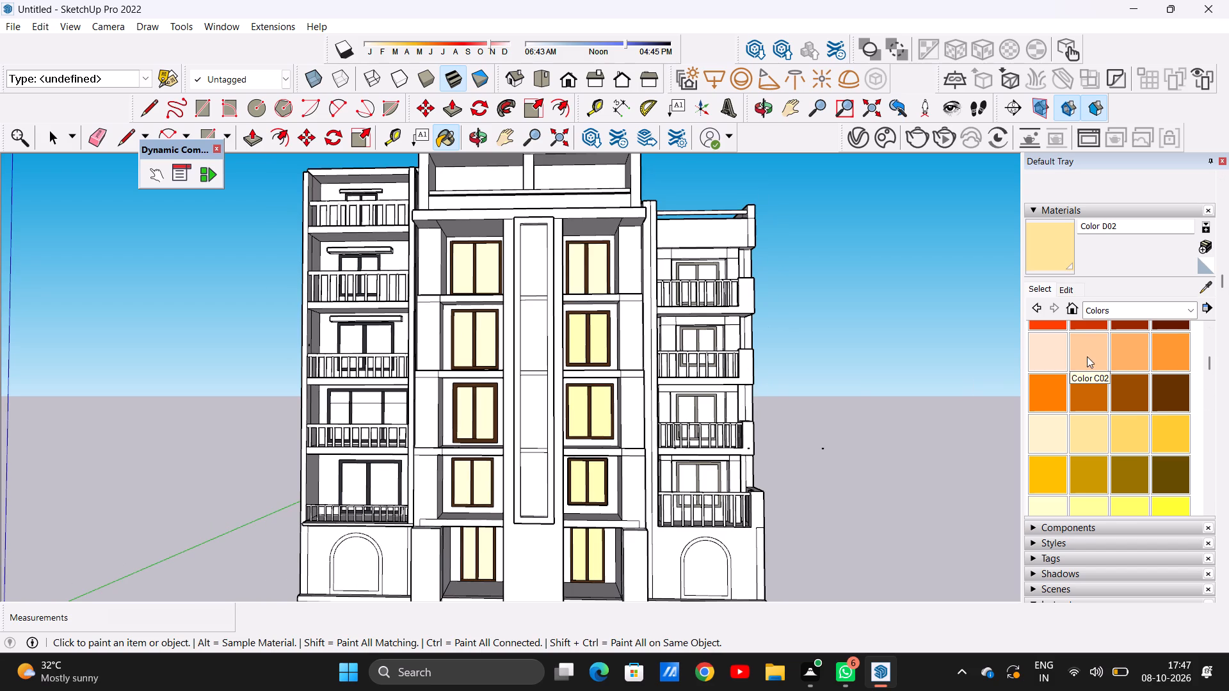
pyautogui.scroll(4, 602, 594)
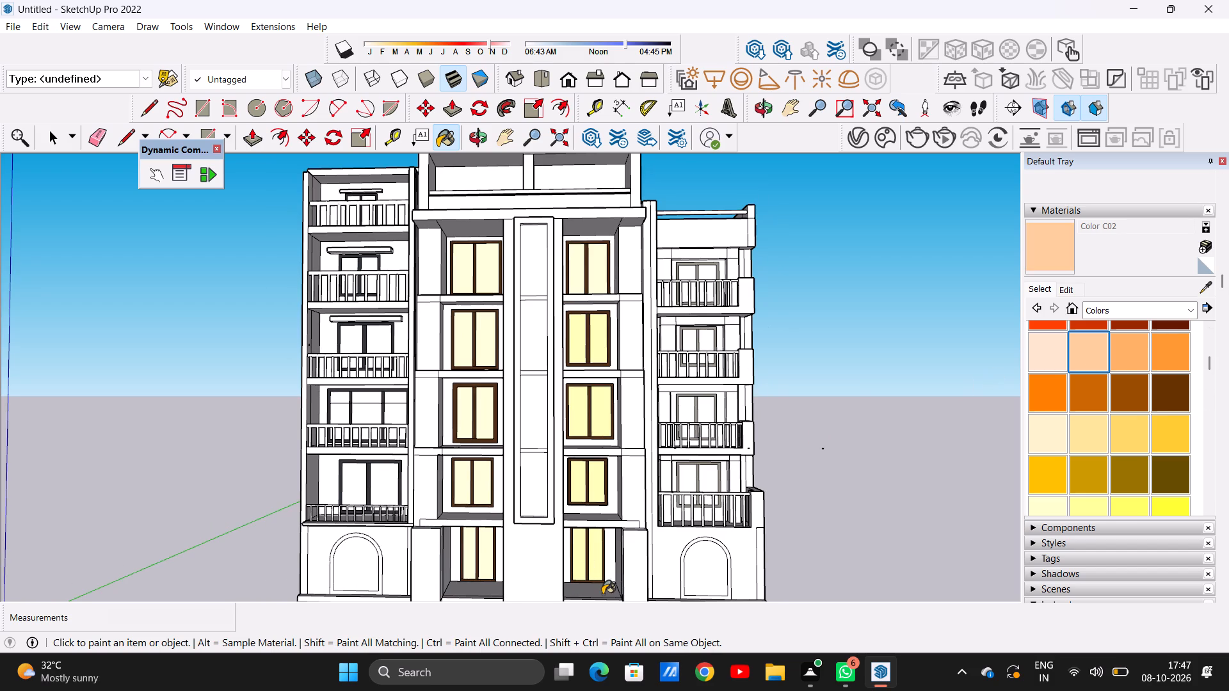
pyautogui.scroll(13, 616, 578)
pyautogui.scroll(-1, 590, 562)
pyautogui.scroll(3, 590, 562)
pyautogui.click(584, 509)
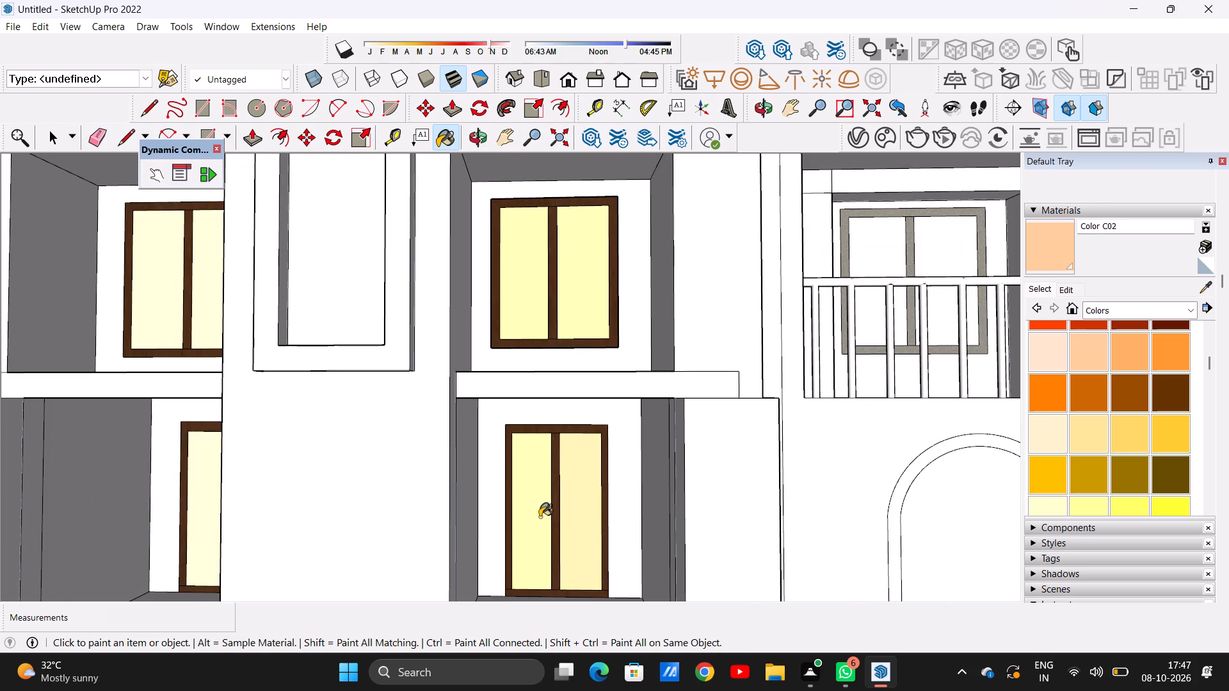
pyautogui.click(538, 517)
pyautogui.click(521, 266)
pyautogui.click(585, 275)
pyautogui.scroll(-13, 594, 371)
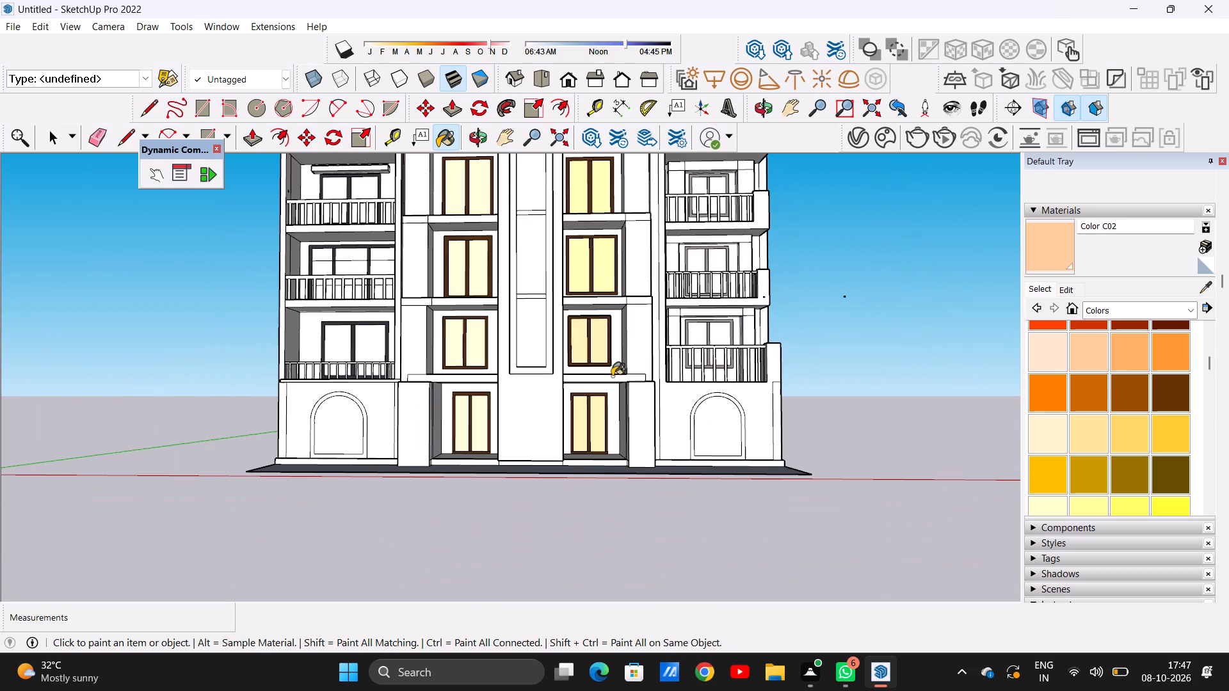
# Paint the panes of the ground-floor opening and the window above it in the central block's left column with Color C02.
pyautogui.scroll(6, 456, 351)
pyautogui.scroll(-1, 456, 351)
pyautogui.scroll(5, 456, 351)
pyautogui.click(456, 351)
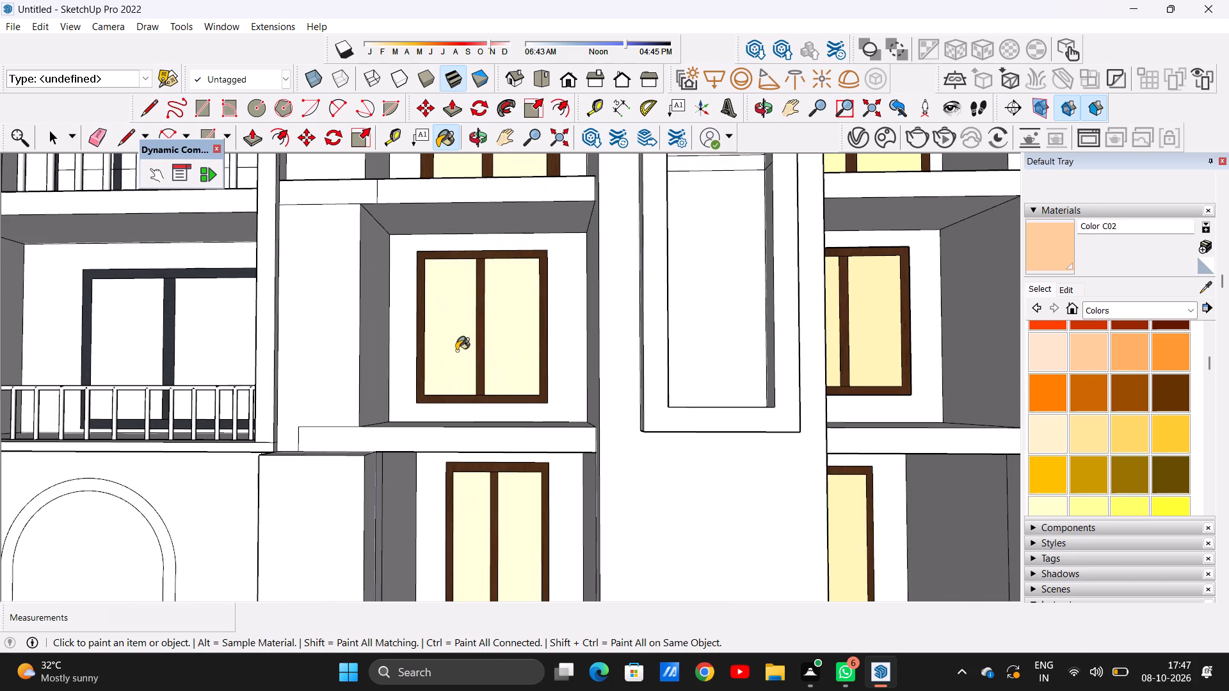
pyautogui.click(504, 342)
pyautogui.click(463, 519)
pyautogui.click(510, 523)
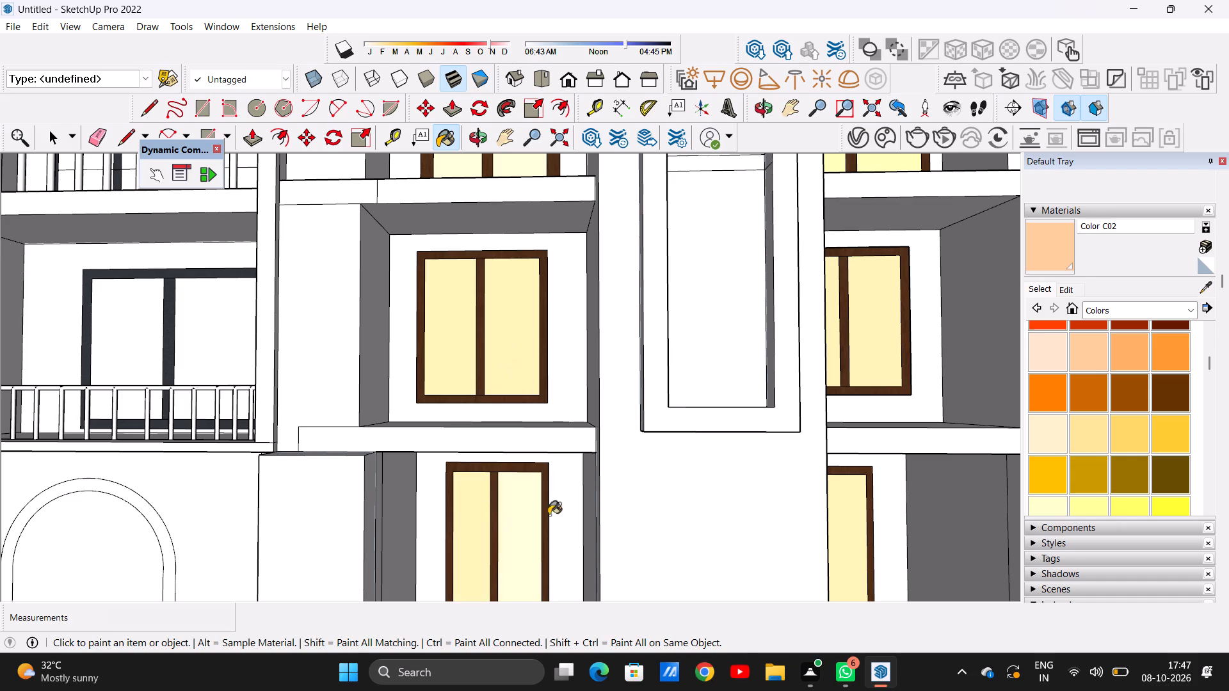
pyautogui.scroll(-13, 510, 473)
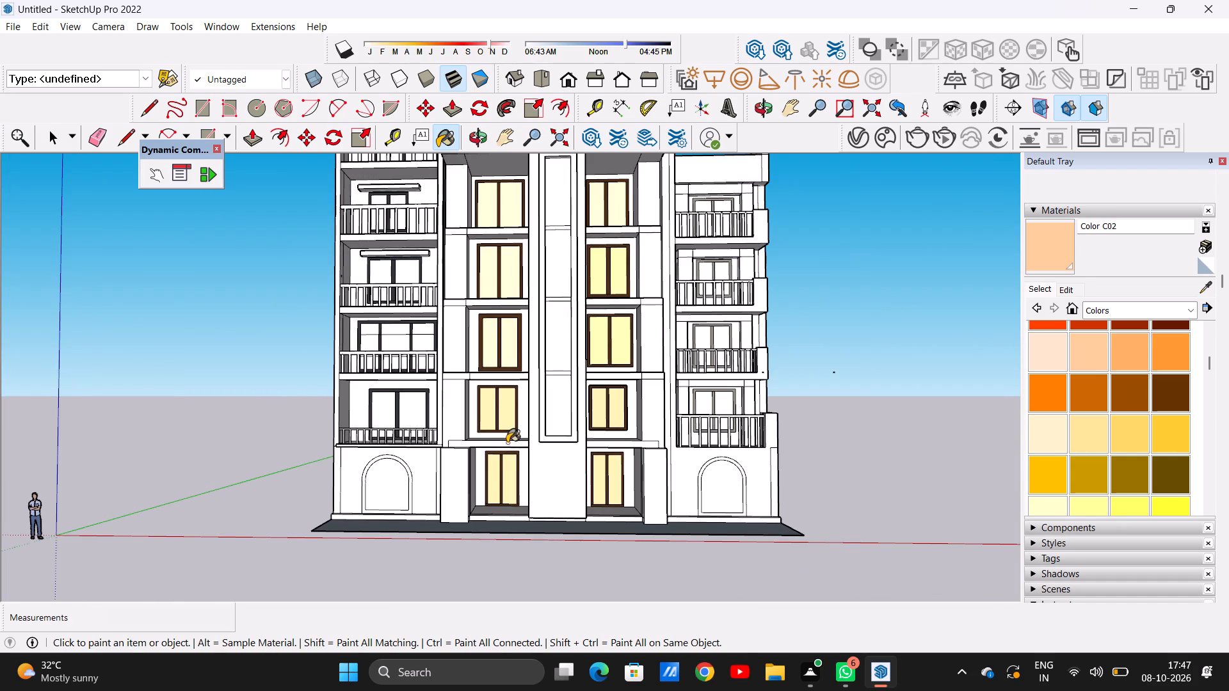
# Paint both panes of the third window from the top in the central block's left column with Color C02.
pyautogui.scroll(-6, 507, 443)
pyautogui.scroll(4, 502, 356)
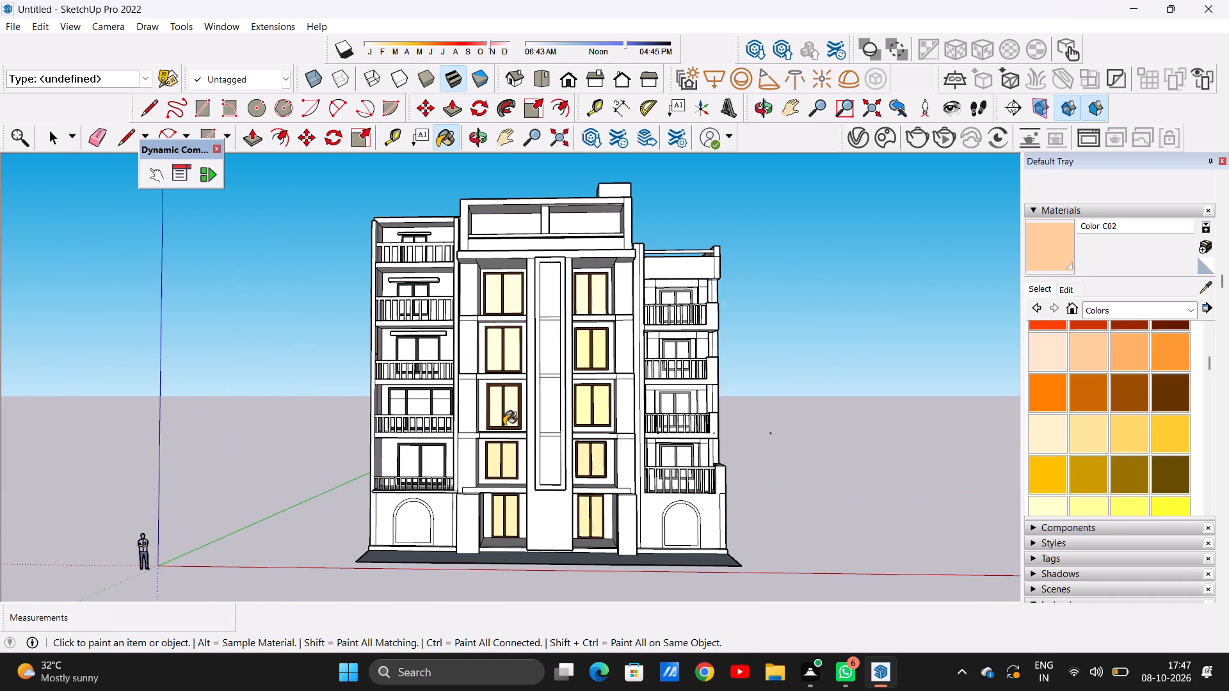
pyautogui.scroll(7, 500, 433)
pyautogui.scroll(-1, 499, 431)
pyautogui.scroll(1, 499, 431)
pyautogui.scroll(-1, 499, 430)
pyautogui.scroll(2, 499, 429)
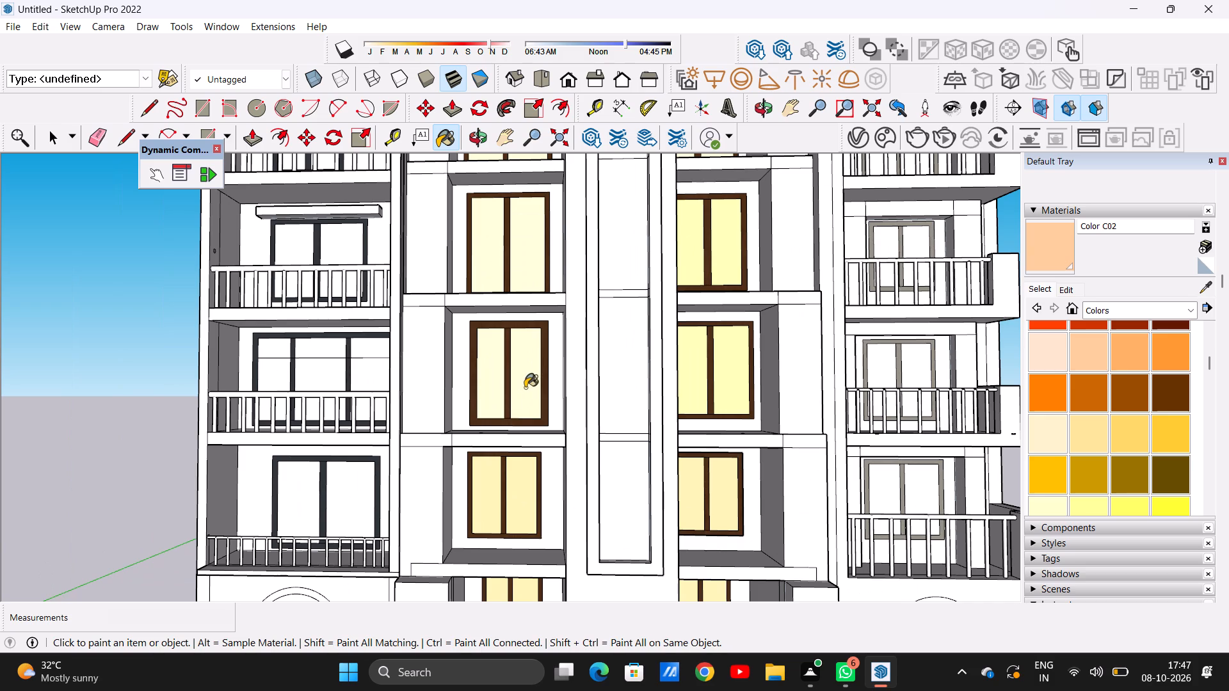
pyautogui.click(529, 379)
pyautogui.click(485, 381)
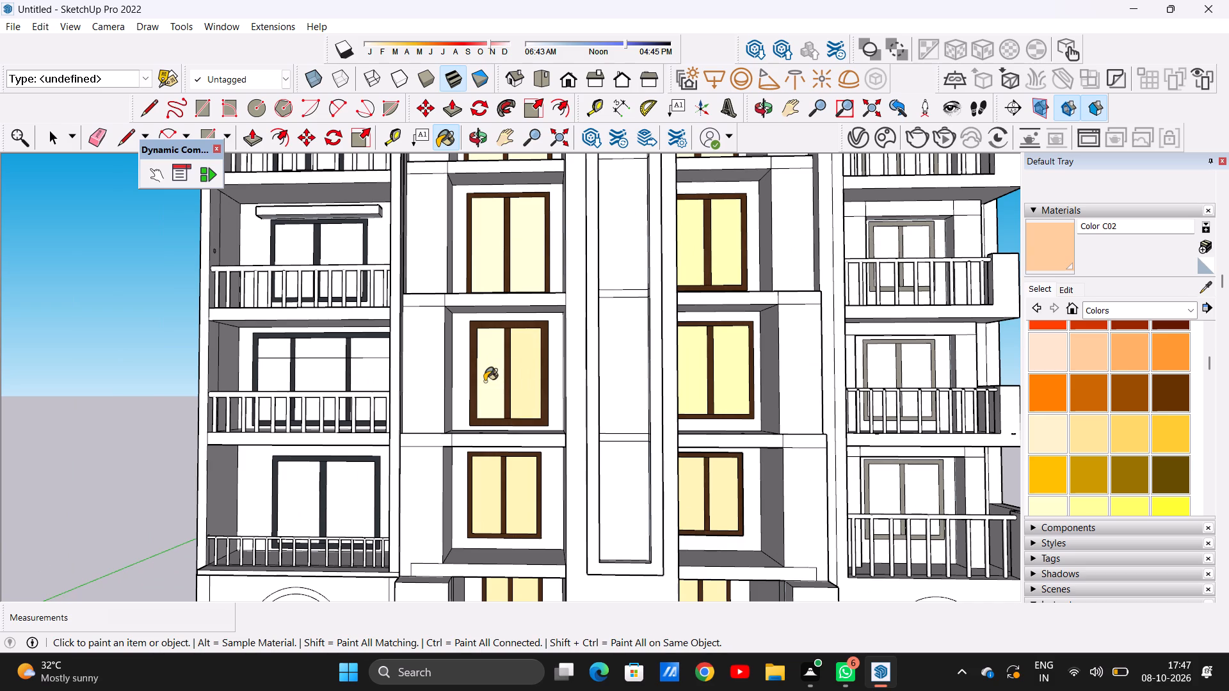
# Paint both panes of the second window from the top in the central block's left column with Color C02.
pyautogui.scroll(-10, 546, 379)
pyautogui.scroll(14, 522, 299)
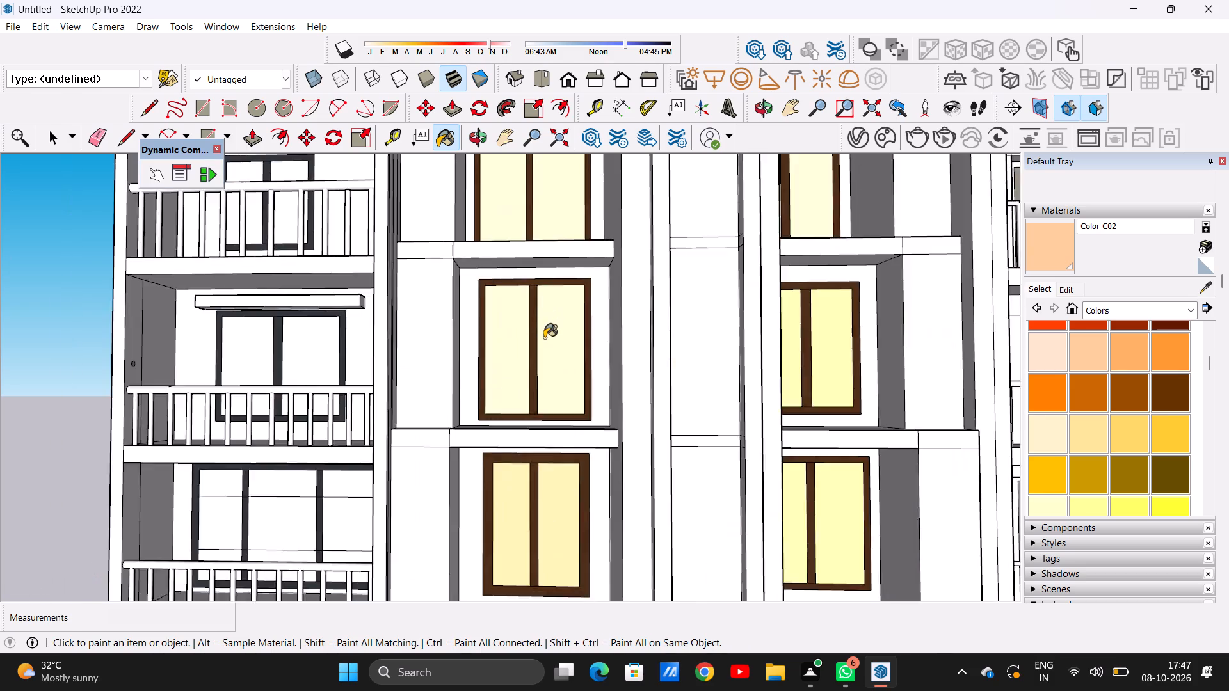
pyautogui.scroll(3, 544, 338)
pyautogui.click(548, 343)
pyautogui.click(491, 343)
pyautogui.scroll(-13, 559, 387)
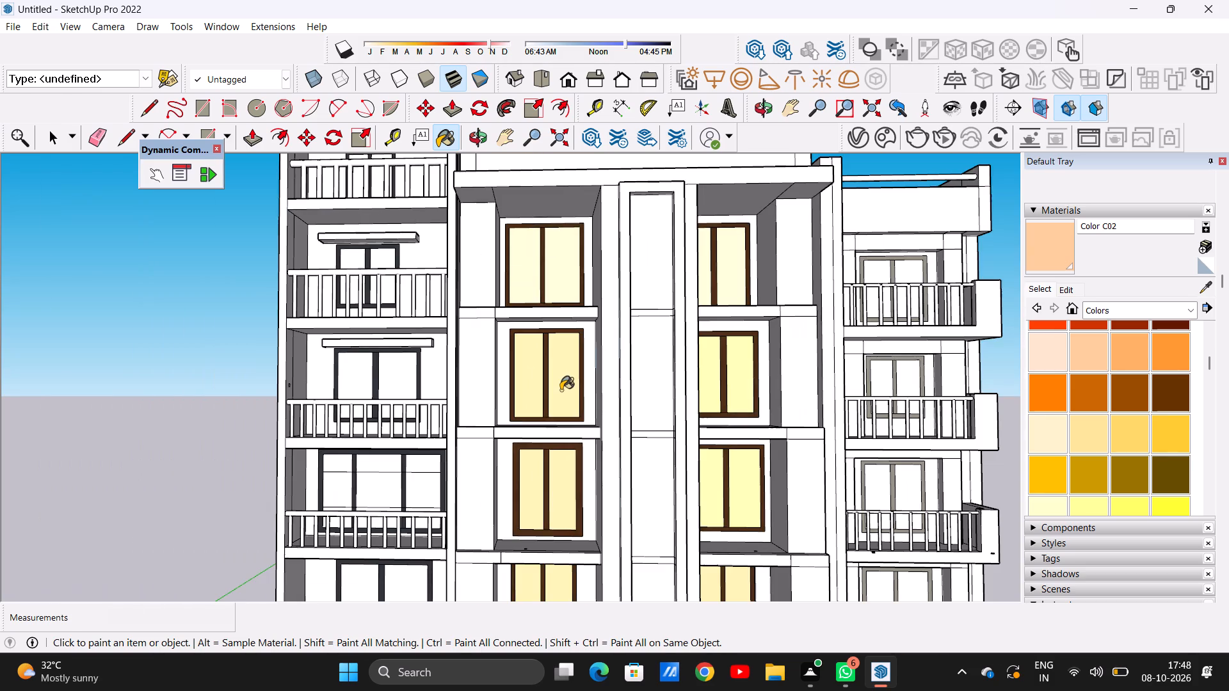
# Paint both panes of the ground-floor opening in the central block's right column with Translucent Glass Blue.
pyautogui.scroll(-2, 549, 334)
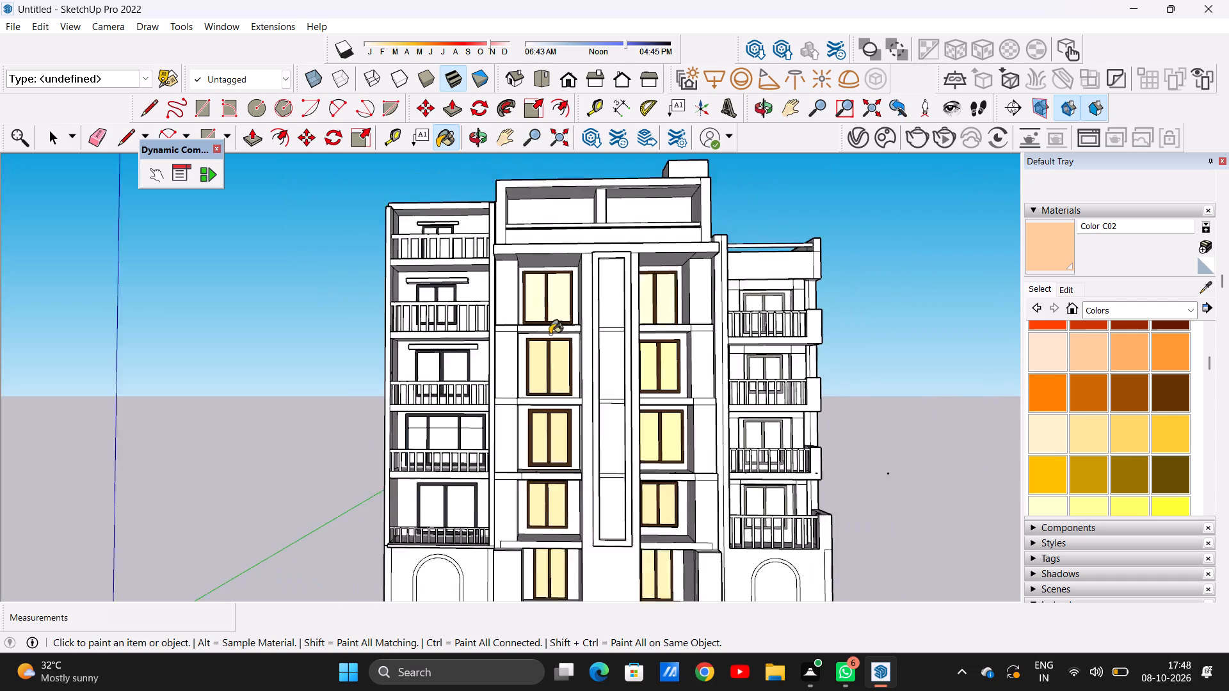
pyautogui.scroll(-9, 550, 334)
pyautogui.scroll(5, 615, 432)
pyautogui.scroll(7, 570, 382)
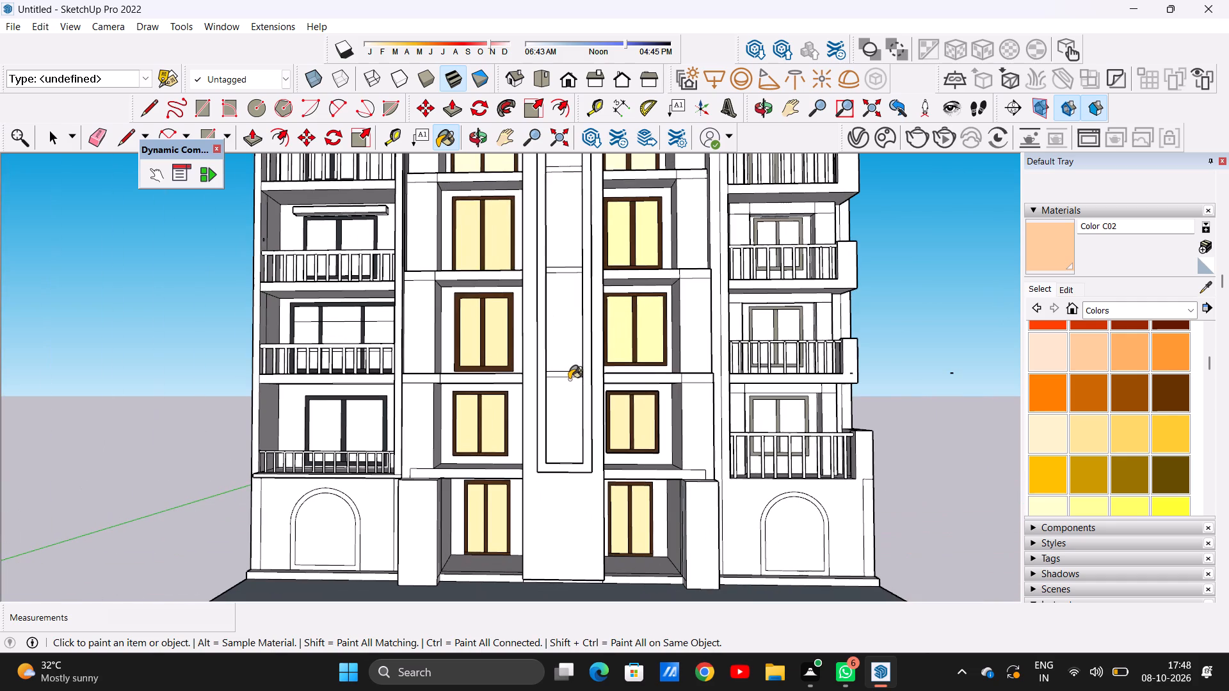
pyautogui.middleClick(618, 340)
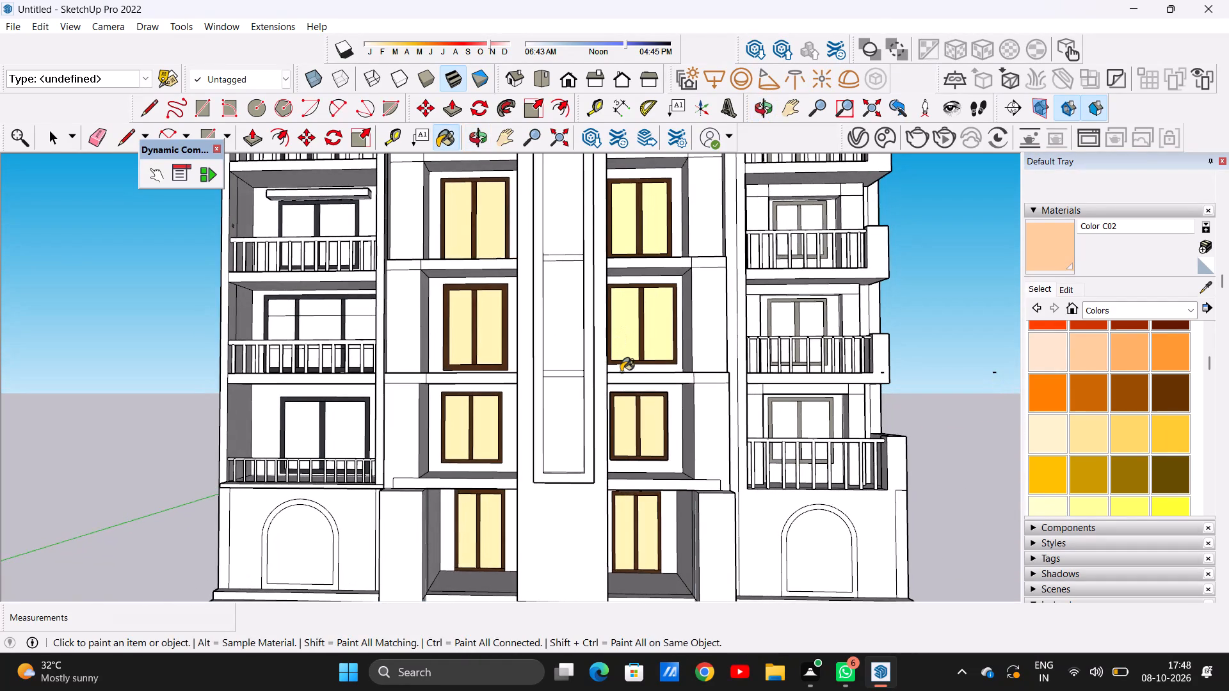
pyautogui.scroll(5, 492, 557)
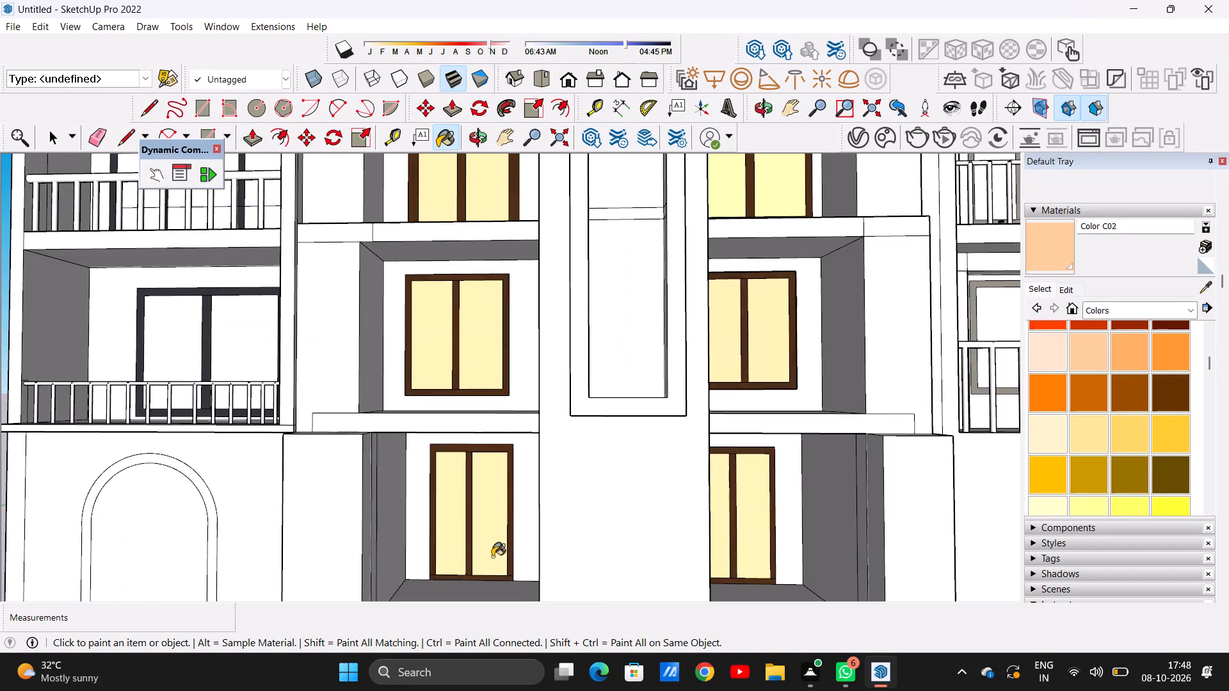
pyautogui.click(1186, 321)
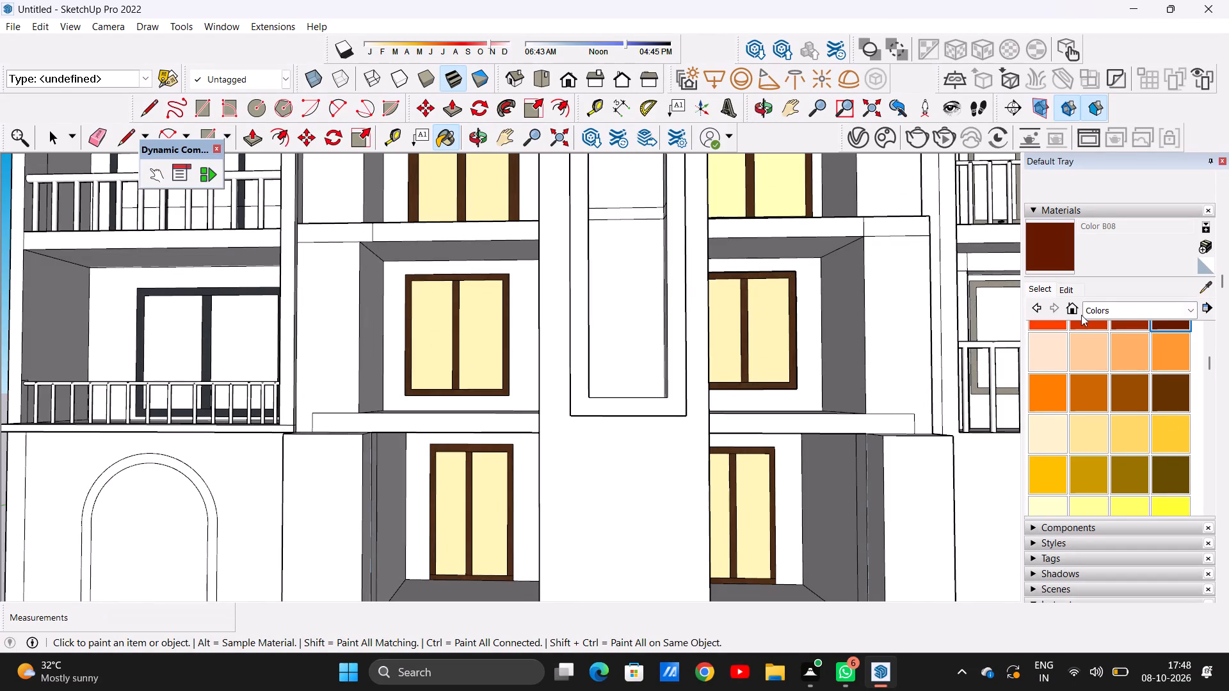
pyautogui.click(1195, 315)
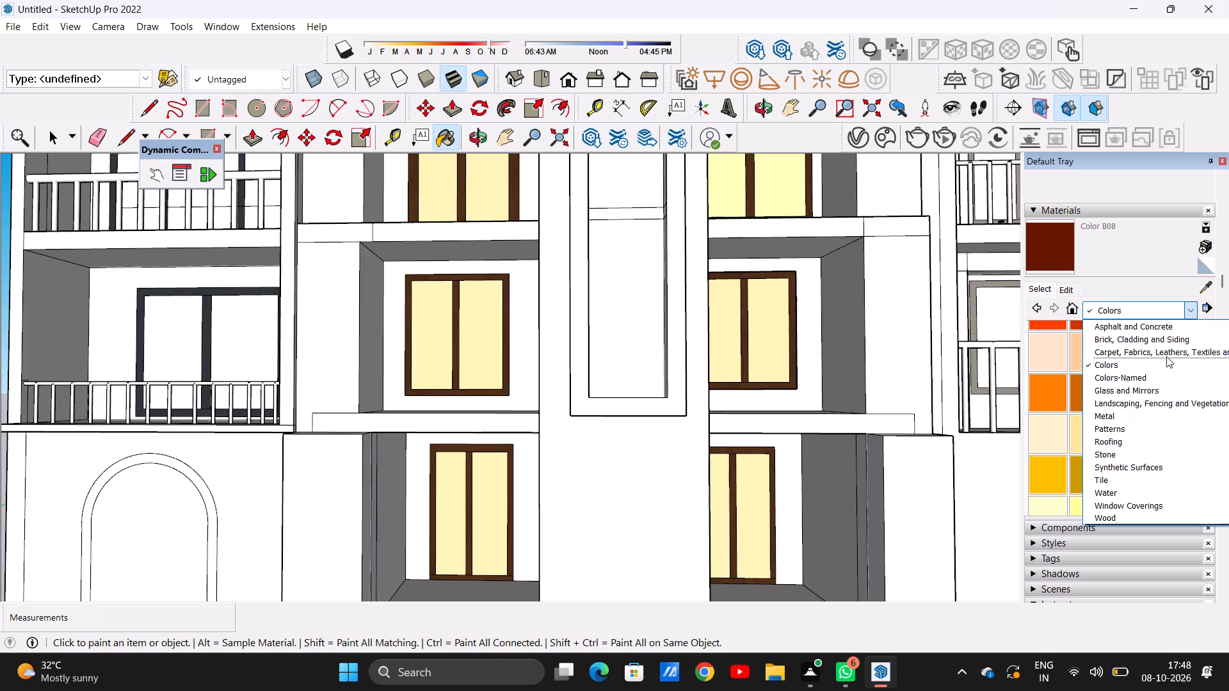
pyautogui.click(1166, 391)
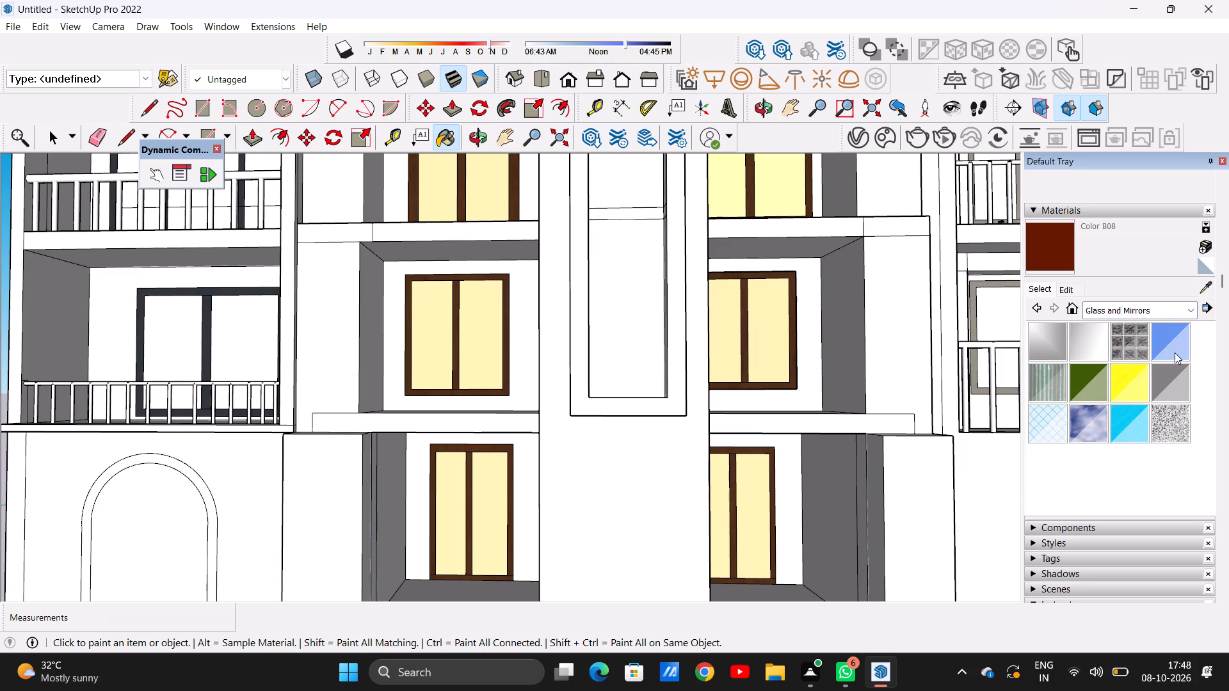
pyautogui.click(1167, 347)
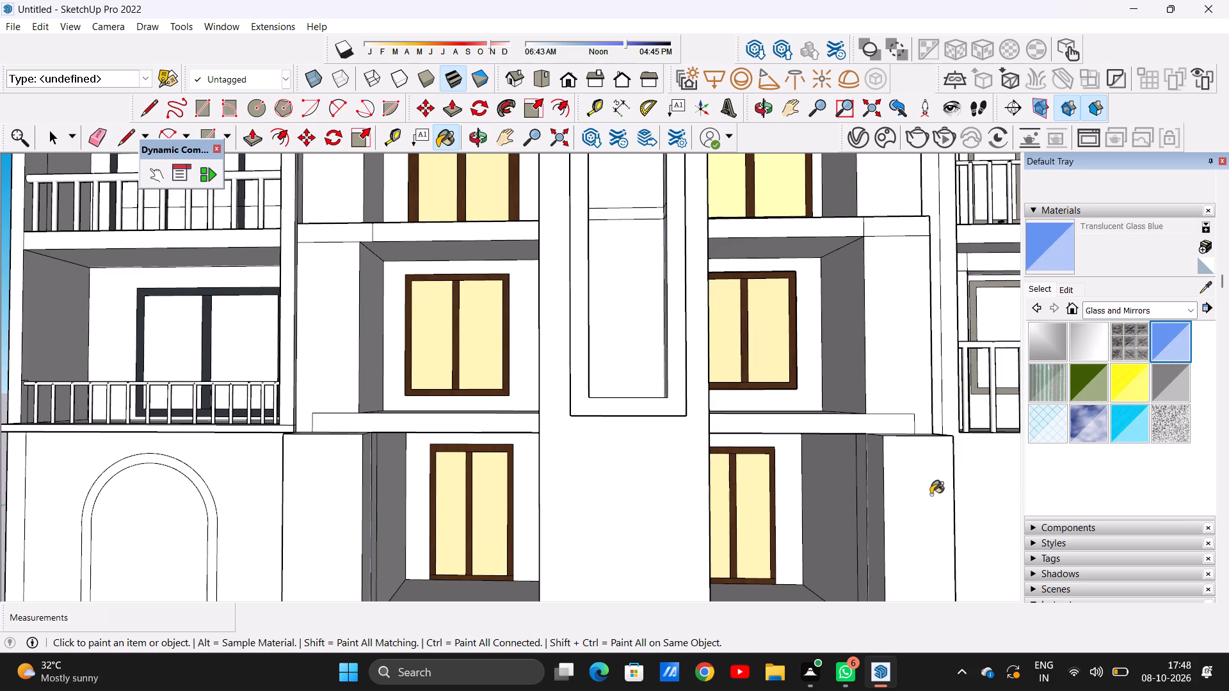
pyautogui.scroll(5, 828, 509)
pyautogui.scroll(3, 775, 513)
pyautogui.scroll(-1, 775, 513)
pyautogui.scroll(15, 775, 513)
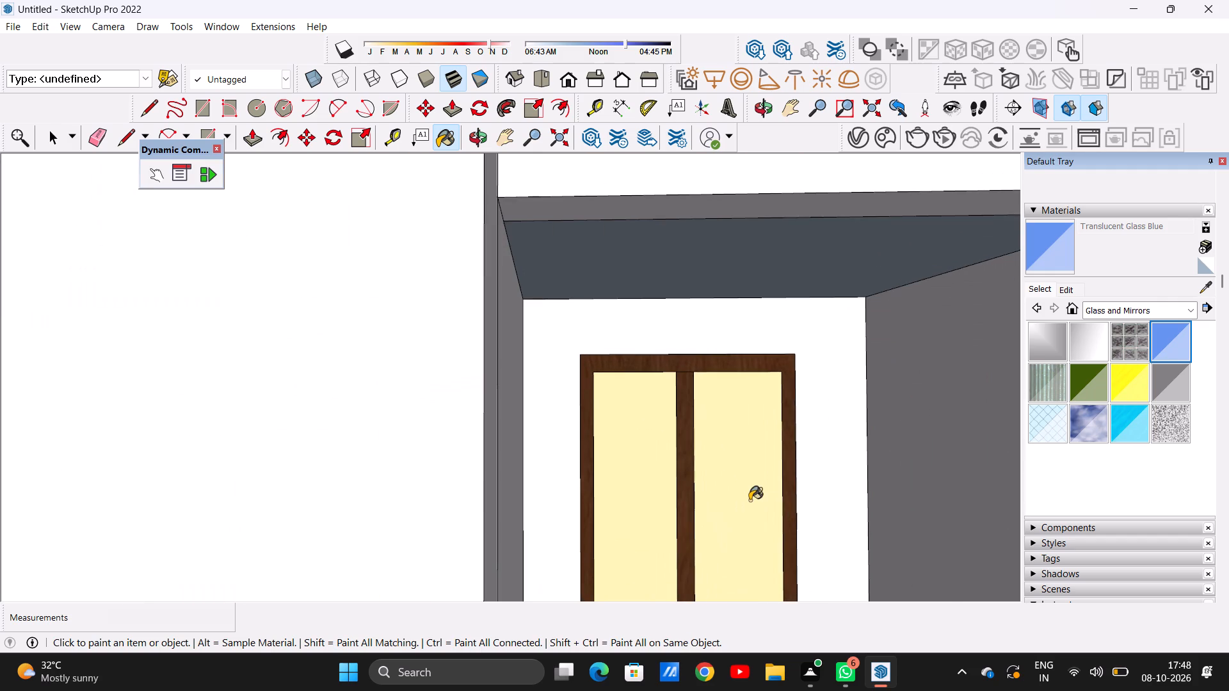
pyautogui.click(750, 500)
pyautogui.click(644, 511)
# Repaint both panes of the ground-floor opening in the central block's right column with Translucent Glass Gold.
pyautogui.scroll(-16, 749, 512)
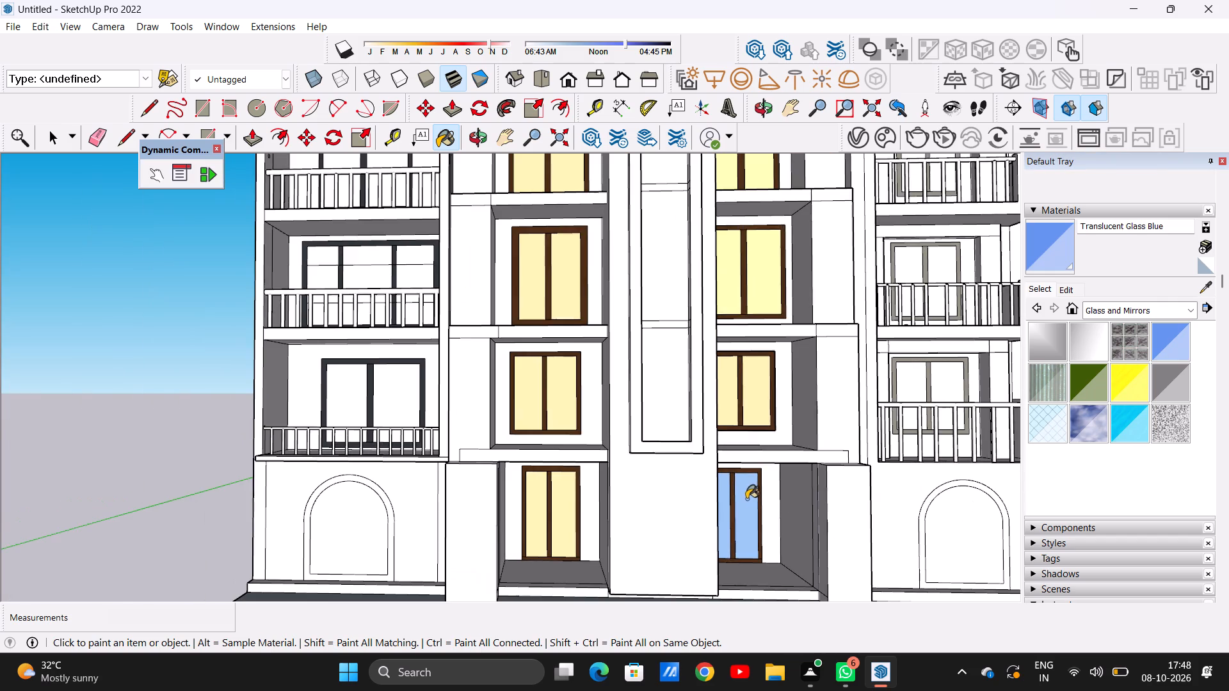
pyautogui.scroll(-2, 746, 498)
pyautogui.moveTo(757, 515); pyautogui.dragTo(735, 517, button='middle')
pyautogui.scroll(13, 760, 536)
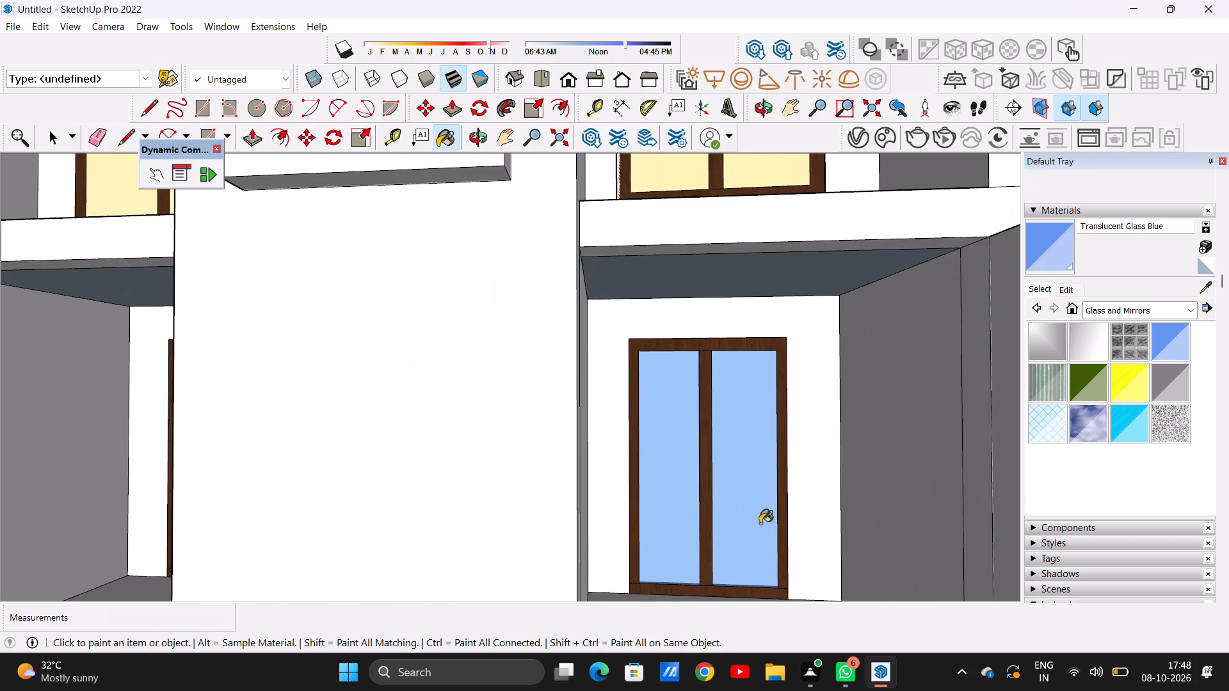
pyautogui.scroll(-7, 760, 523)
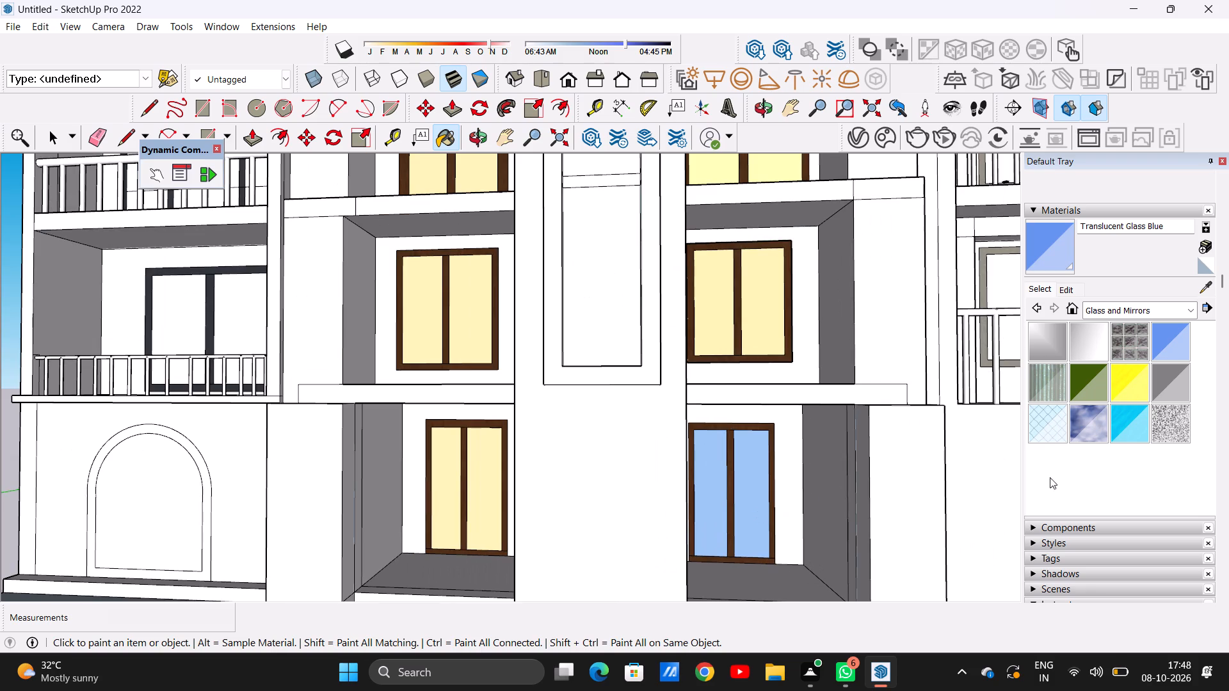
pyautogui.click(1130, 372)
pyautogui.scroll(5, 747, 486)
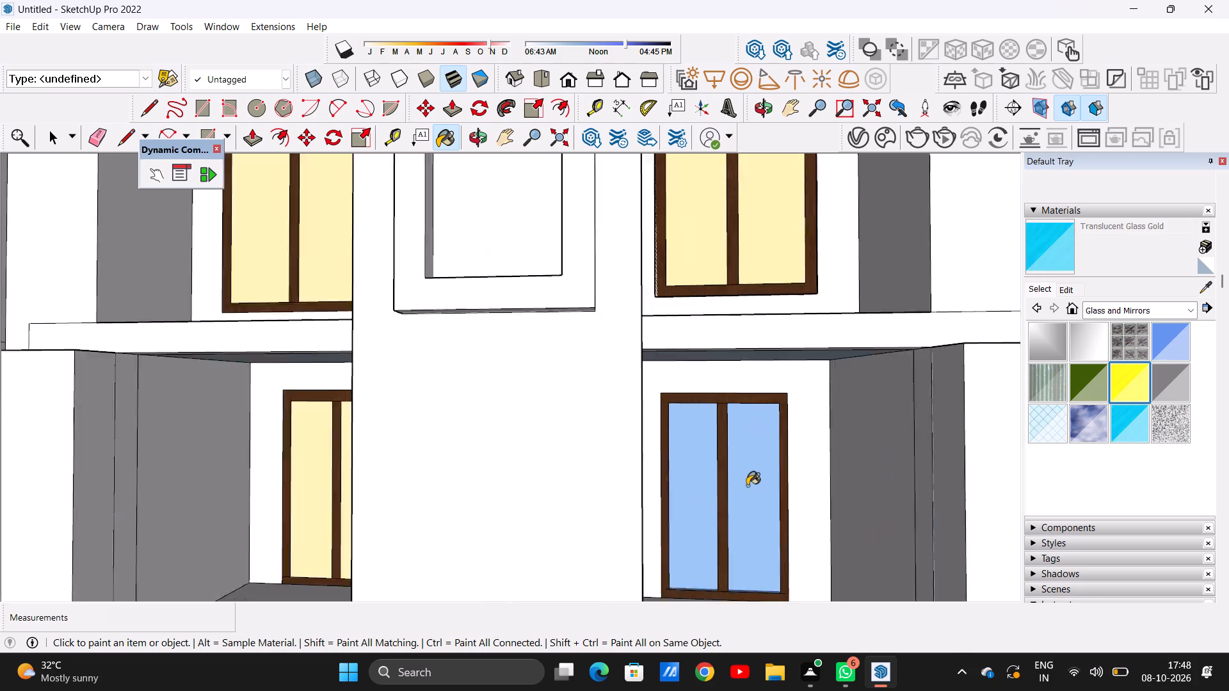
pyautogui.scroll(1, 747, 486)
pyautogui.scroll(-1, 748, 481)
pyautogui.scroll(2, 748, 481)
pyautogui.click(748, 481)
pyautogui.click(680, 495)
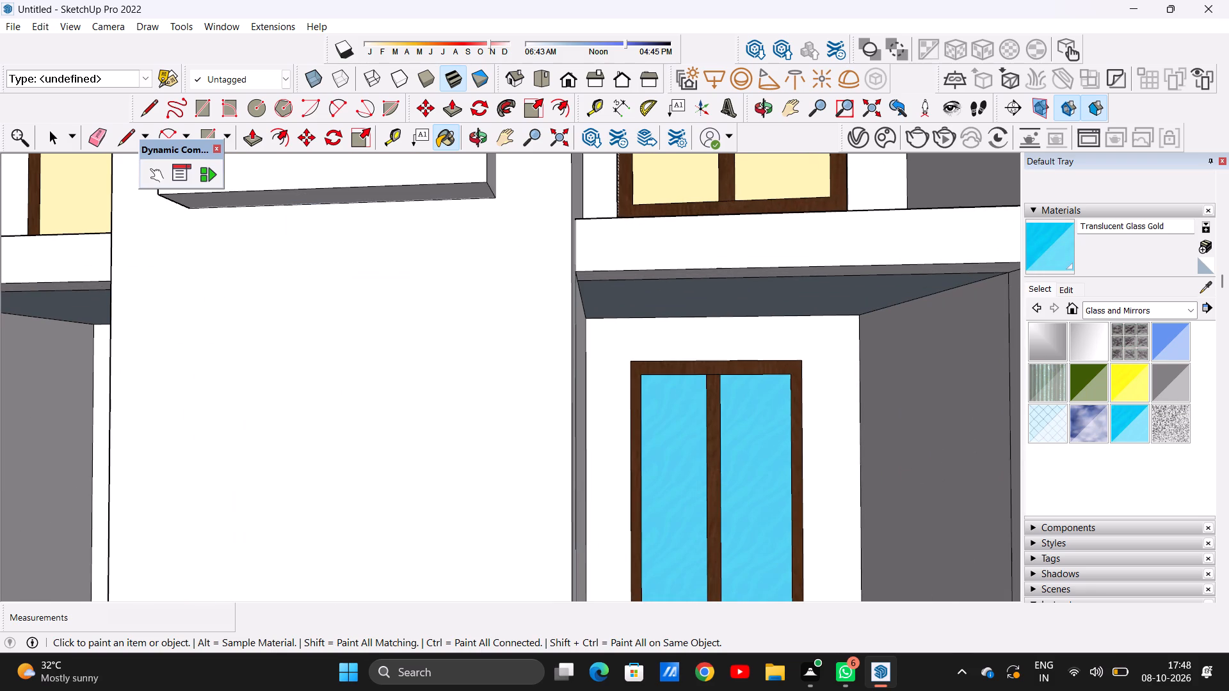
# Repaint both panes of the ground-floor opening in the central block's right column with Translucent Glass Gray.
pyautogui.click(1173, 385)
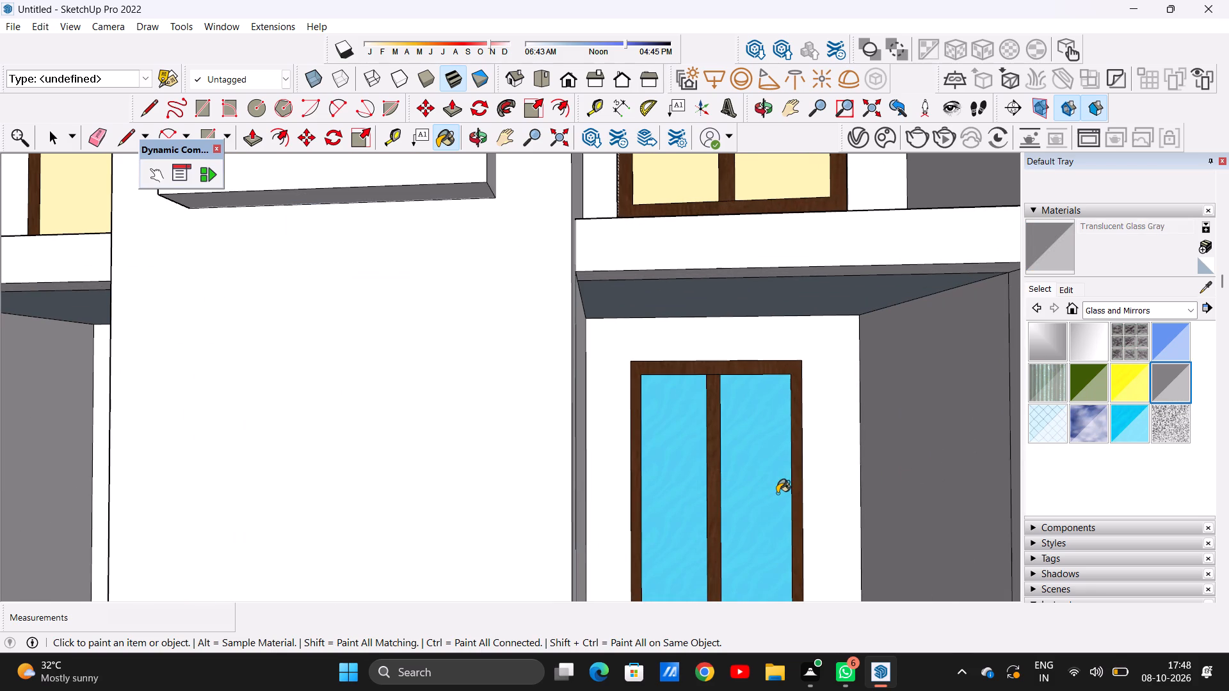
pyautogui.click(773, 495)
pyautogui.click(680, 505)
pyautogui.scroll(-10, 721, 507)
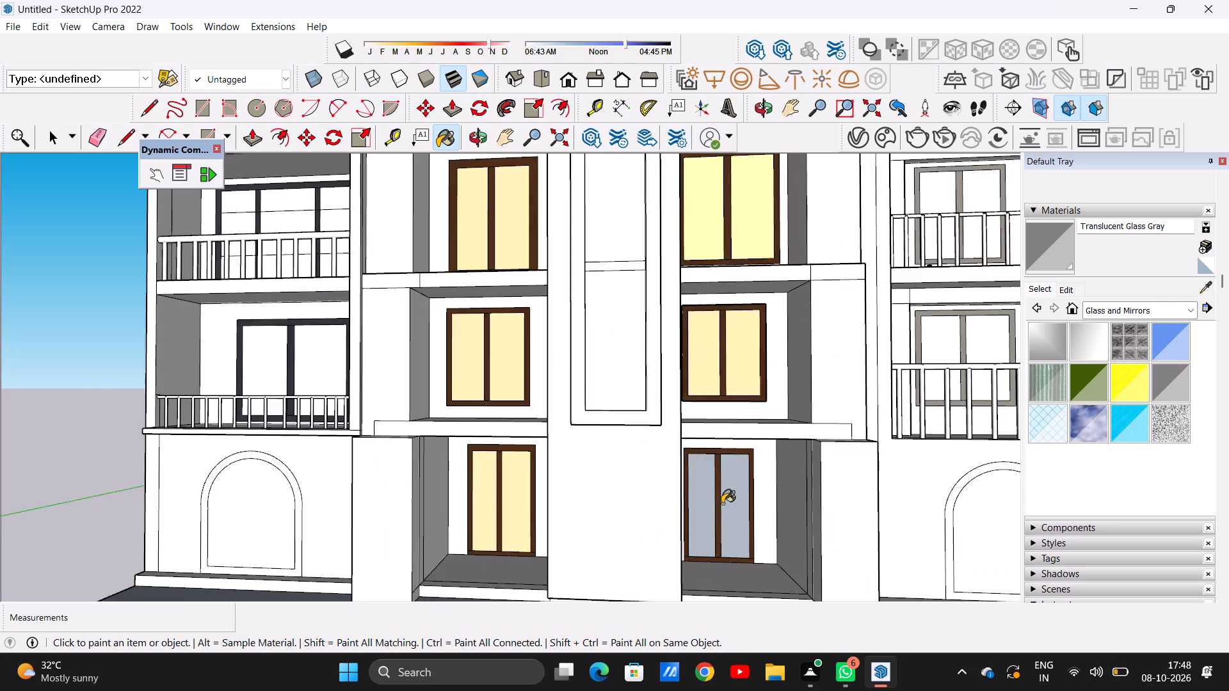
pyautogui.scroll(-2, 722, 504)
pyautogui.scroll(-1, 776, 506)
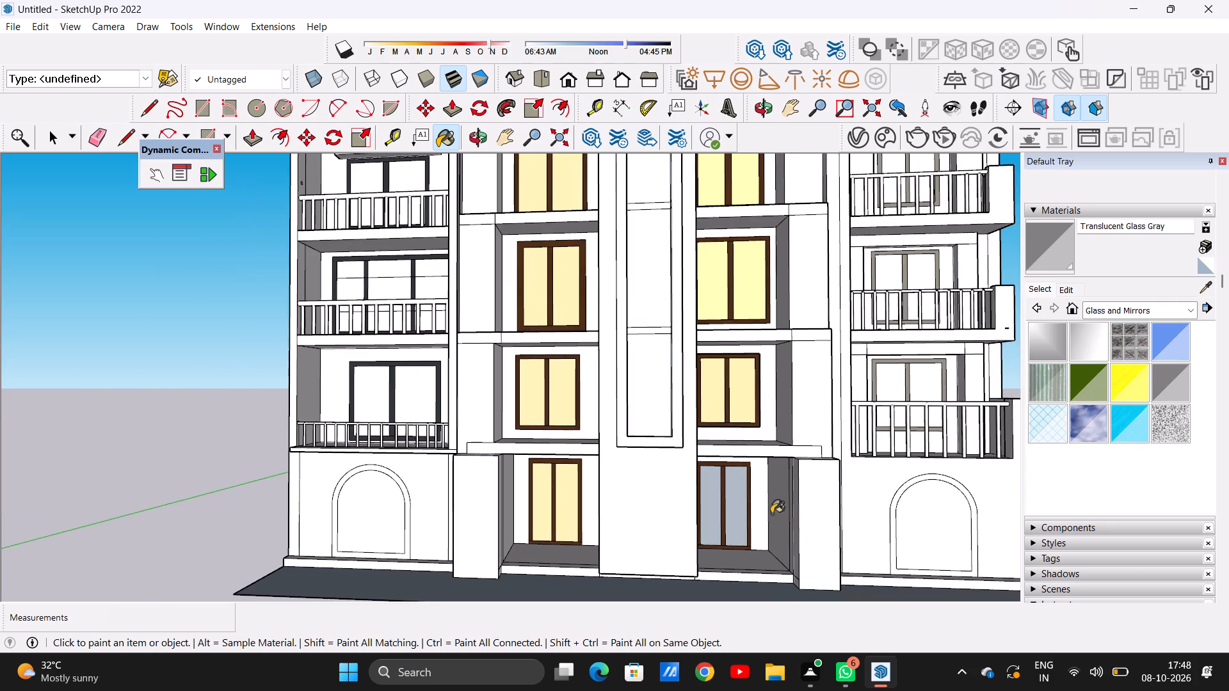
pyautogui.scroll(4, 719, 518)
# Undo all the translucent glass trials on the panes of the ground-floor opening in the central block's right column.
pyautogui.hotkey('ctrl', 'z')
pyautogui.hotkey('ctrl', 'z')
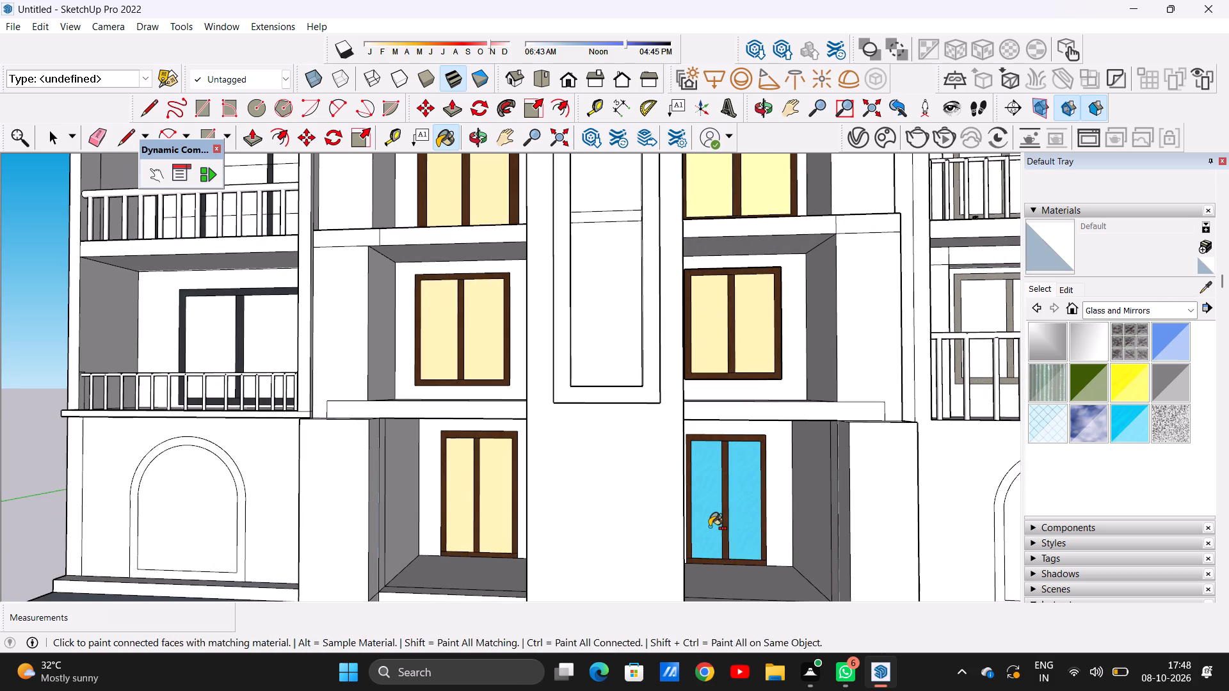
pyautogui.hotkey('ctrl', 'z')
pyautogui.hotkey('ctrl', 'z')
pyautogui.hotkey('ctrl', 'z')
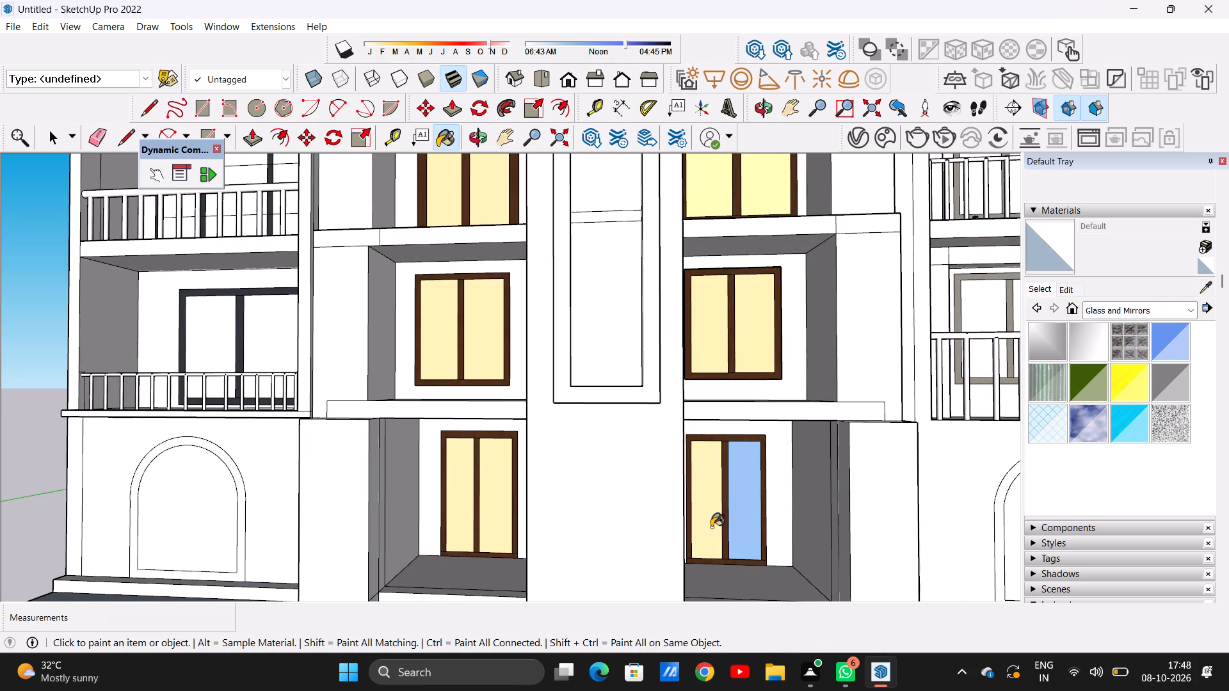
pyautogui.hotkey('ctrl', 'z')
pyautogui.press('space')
# Examine the grey-framed balcony windows of the right wing and the top storey of the central block.
pyautogui.scroll(-4, 716, 516)
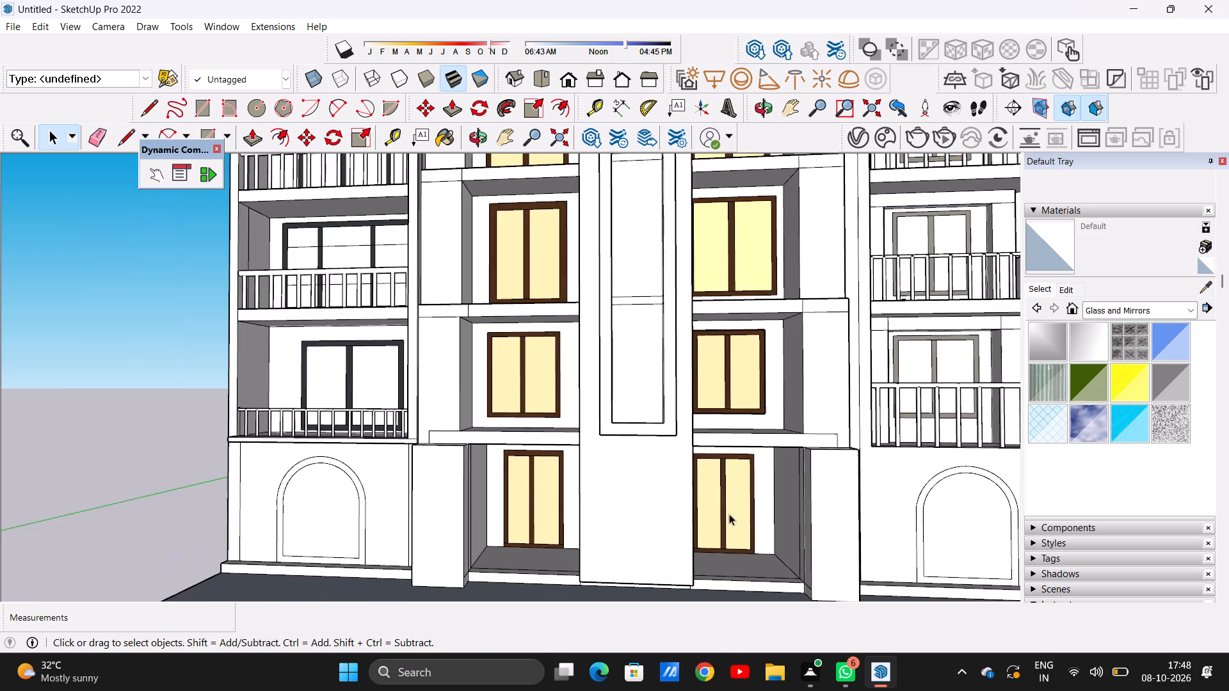
pyautogui.scroll(-15, 739, 518)
pyautogui.scroll(10, 700, 410)
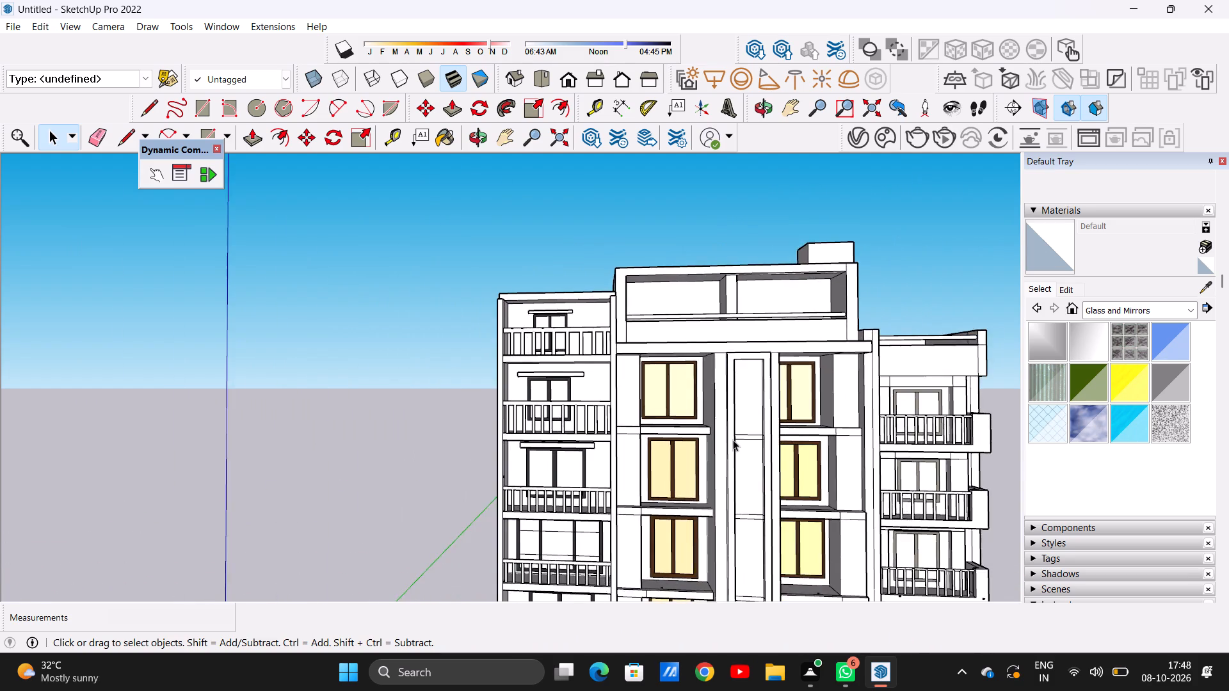
pyautogui.scroll(1, 734, 449)
pyautogui.scroll(-9, 659, 445)
pyautogui.scroll(6, 860, 455)
pyautogui.scroll(4, 771, 396)
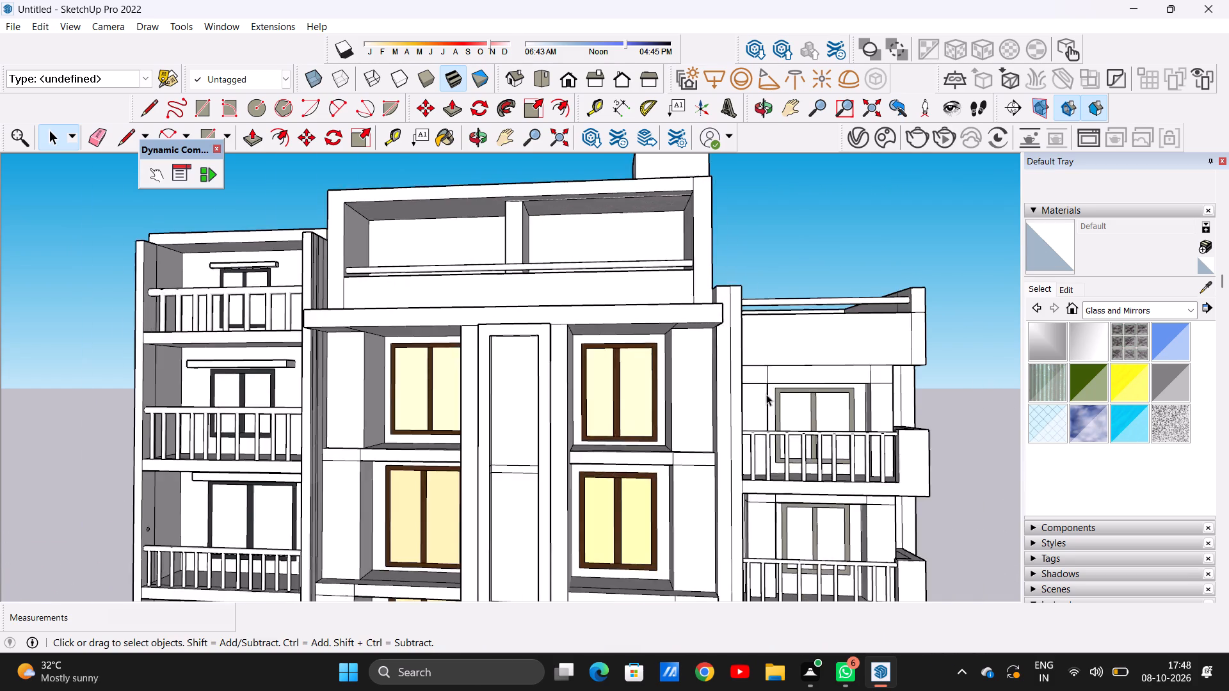
pyautogui.scroll(14, 766, 394)
pyautogui.moveTo(798, 428); pyautogui.dragTo(787, 422, button='middle')
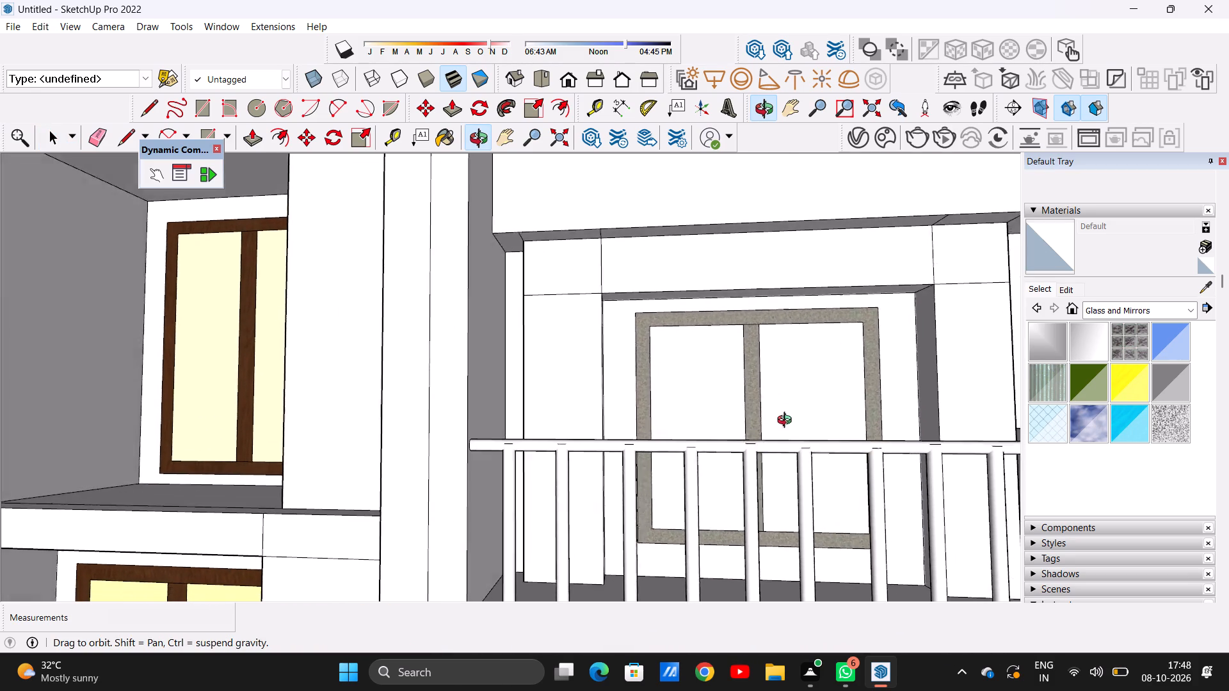
pyautogui.moveTo(787, 422); pyautogui.dragTo(782, 434, button='middle')
pyautogui.scroll(4, 792, 432)
pyautogui.press('space')
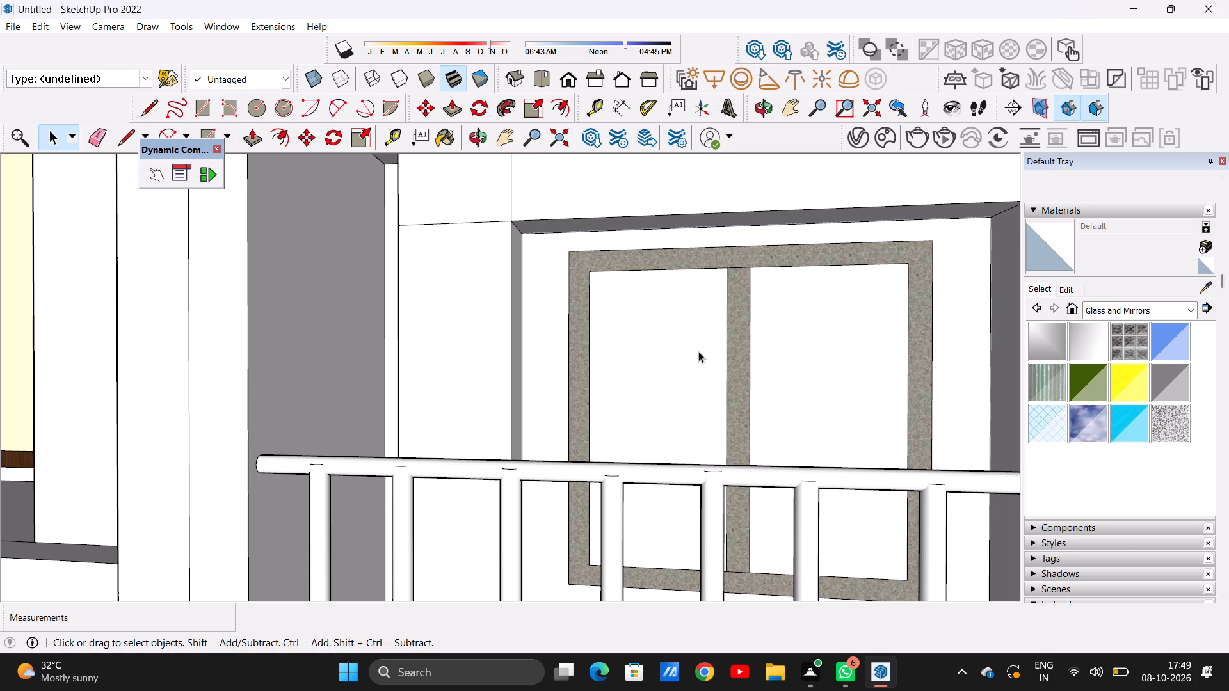
pyautogui.scroll(-20, 734, 397)
pyautogui.scroll(1, 751, 419)
pyautogui.scroll(-14, 754, 408)
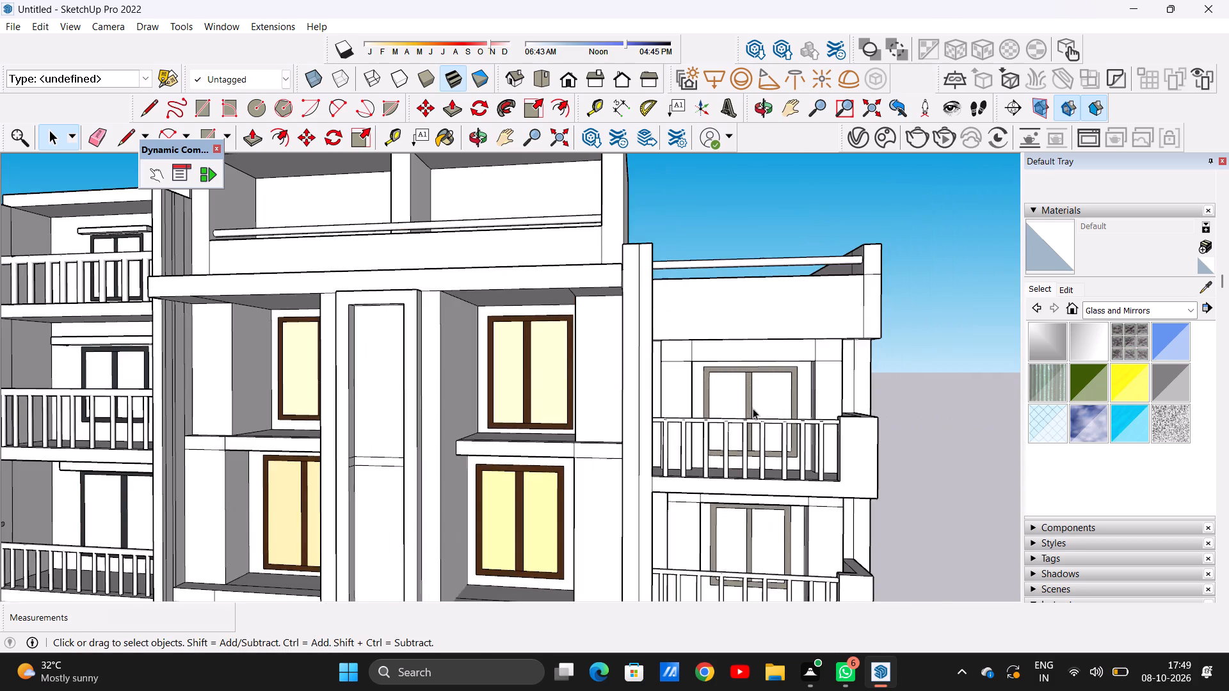
pyautogui.moveTo(742, 406); pyautogui.dragTo(749, 401, button='middle')
pyautogui.scroll(6, 776, 396)
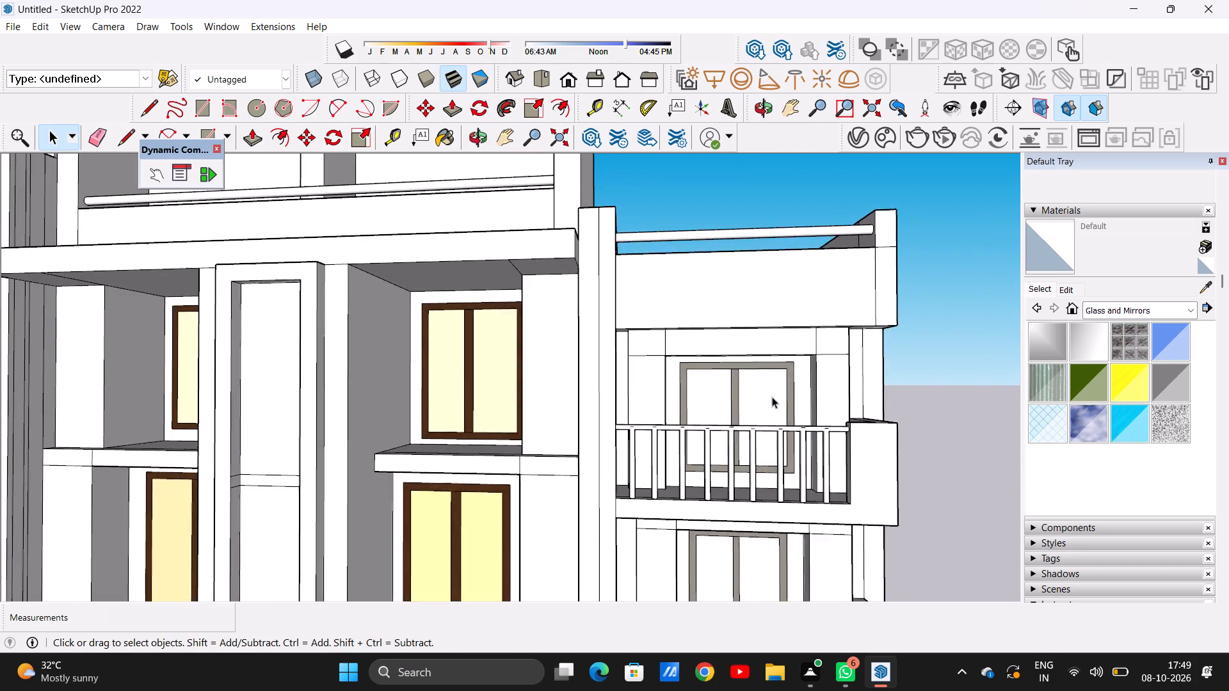
pyautogui.scroll(5, 772, 397)
pyautogui.scroll(-4, 767, 401)
pyautogui.moveTo(761, 454); pyautogui.dragTo(761, 441, button='middle')
pyautogui.scroll(5, 761, 441)
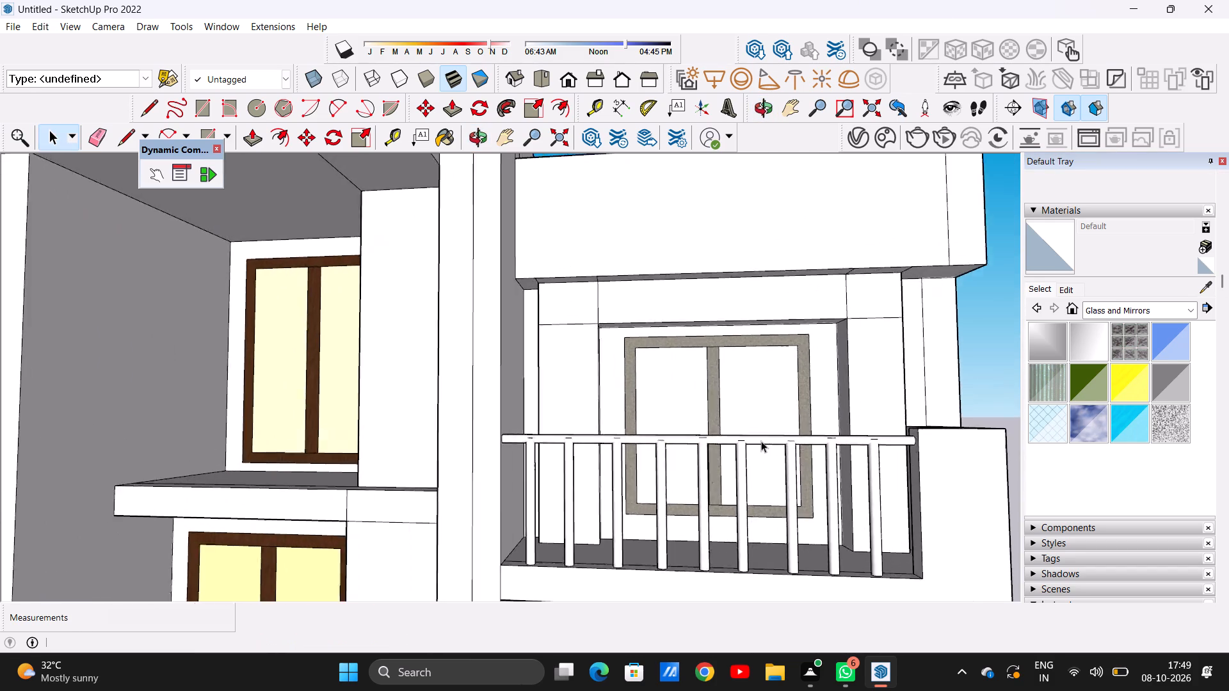
pyautogui.scroll(7, 761, 441)
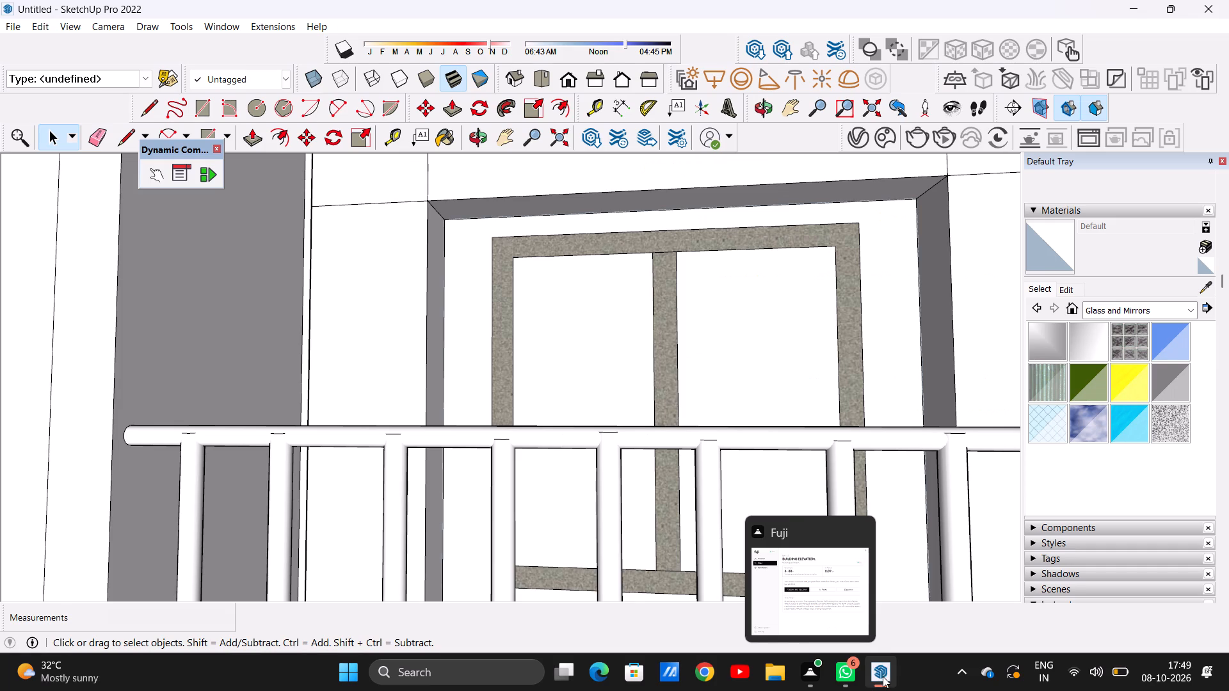
pyautogui.click(877, 607)
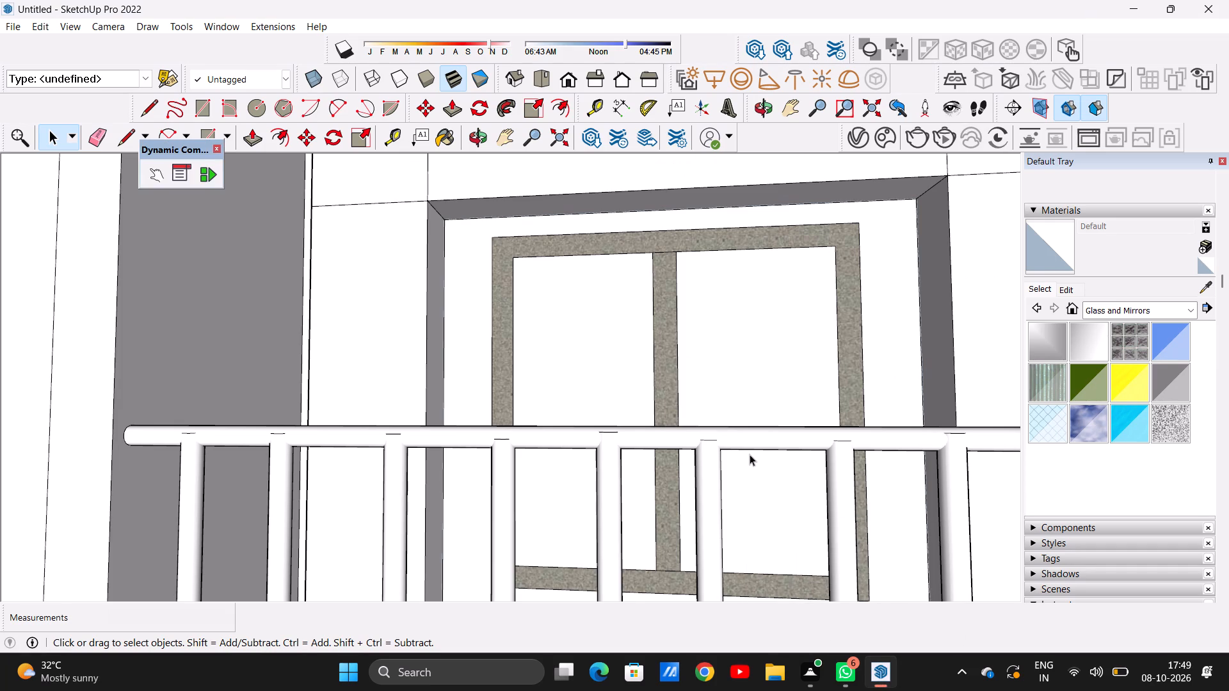
pyautogui.scroll(-20, 750, 454)
pyautogui.scroll(-8, 750, 454)
pyautogui.scroll(6, 743, 578)
pyautogui.scroll(6, 762, 452)
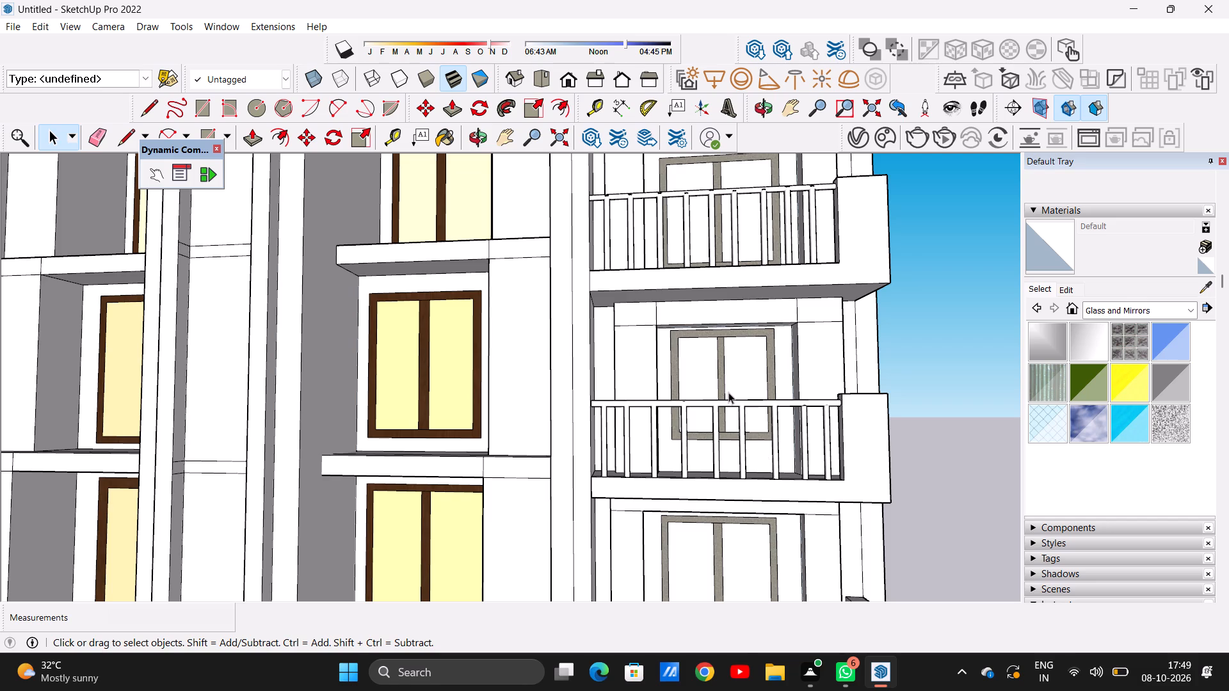
pyautogui.scroll(-20, 734, 393)
pyautogui.scroll(-8, 734, 393)
pyautogui.scroll(1, 748, 421)
pyautogui.scroll(-10, 748, 421)
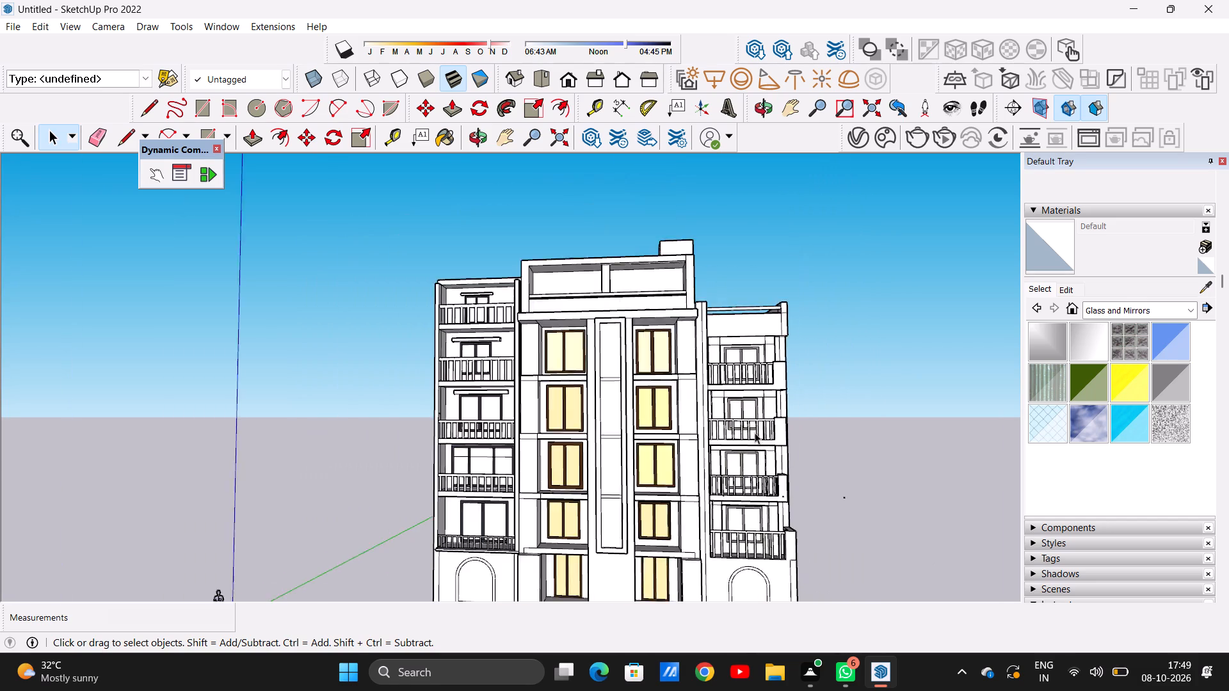
pyautogui.scroll(-4, 755, 433)
pyautogui.scroll(16, 753, 374)
pyautogui.scroll(-1, 750, 392)
pyautogui.scroll(10, 750, 392)
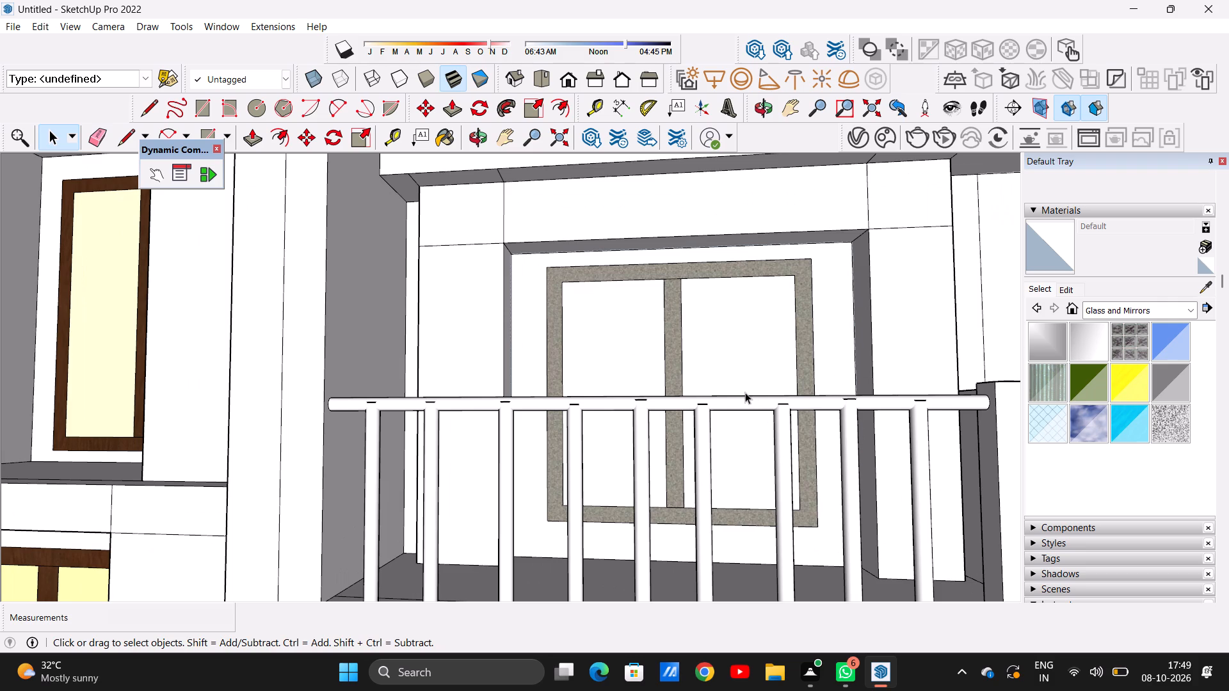
pyautogui.scroll(-9, 810, 376)
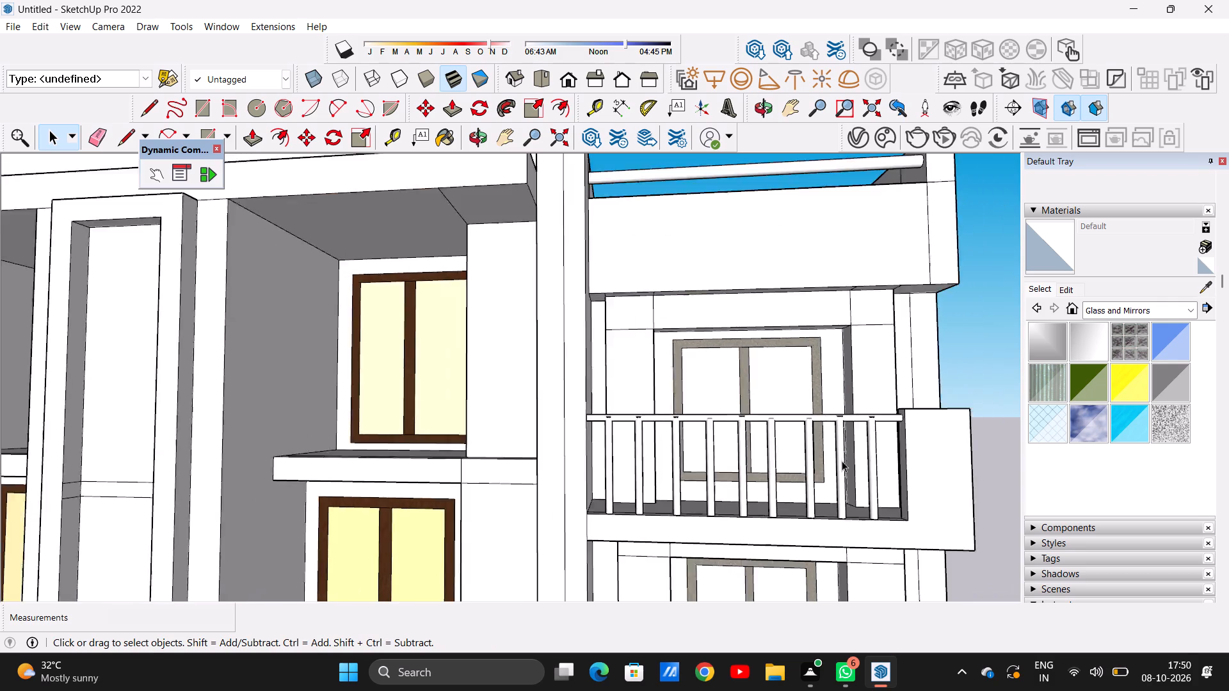
pyautogui.scroll(-13, 842, 461)
pyautogui.moveTo(669, 356); pyautogui.dragTo(664, 443, button='middle')
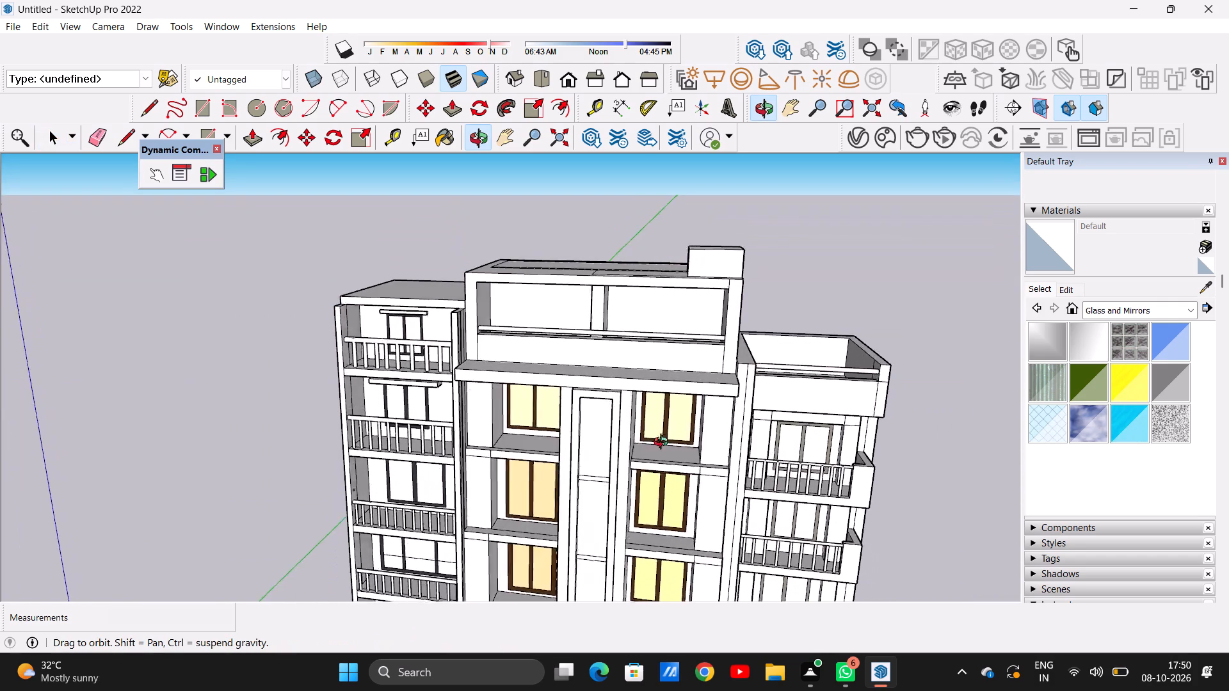
pyautogui.moveTo(664, 443); pyautogui.dragTo(680, 381, button='middle')
pyautogui.scroll(7, 676, 314)
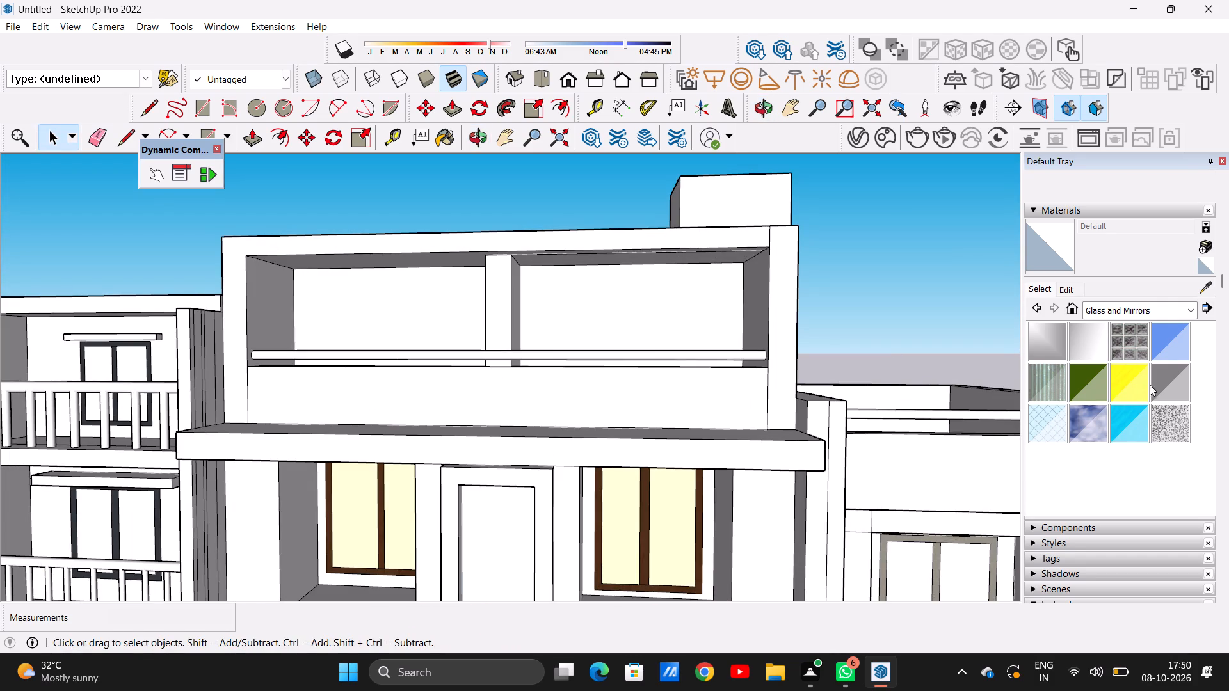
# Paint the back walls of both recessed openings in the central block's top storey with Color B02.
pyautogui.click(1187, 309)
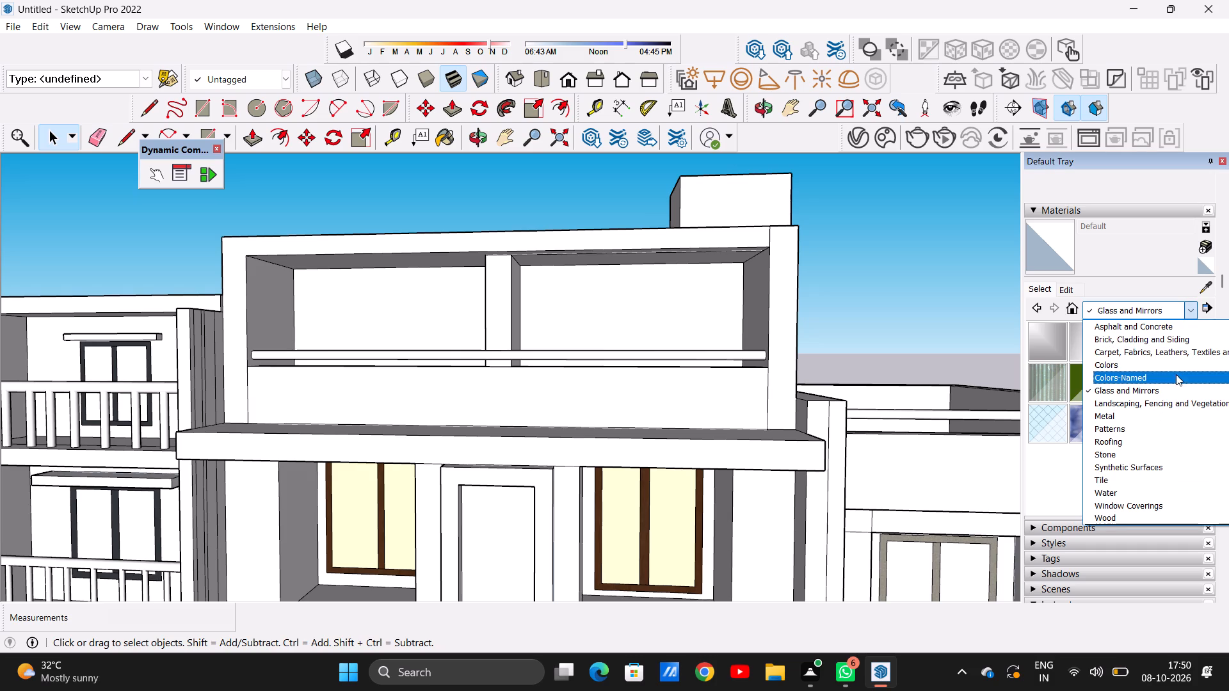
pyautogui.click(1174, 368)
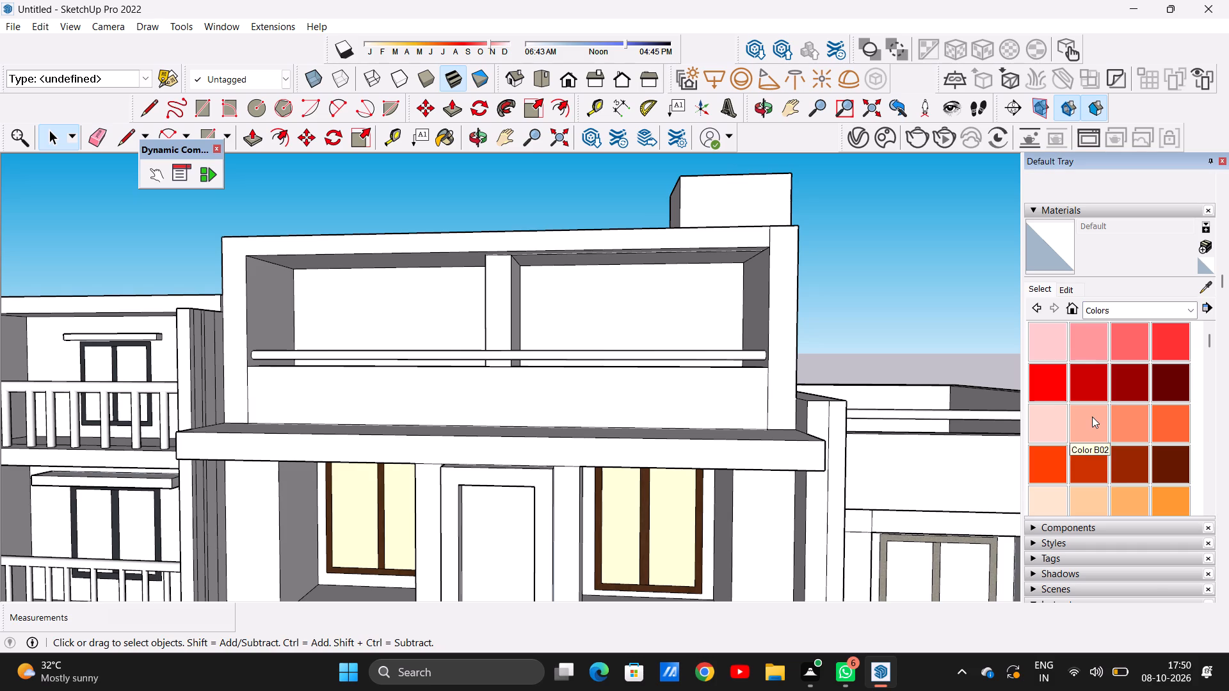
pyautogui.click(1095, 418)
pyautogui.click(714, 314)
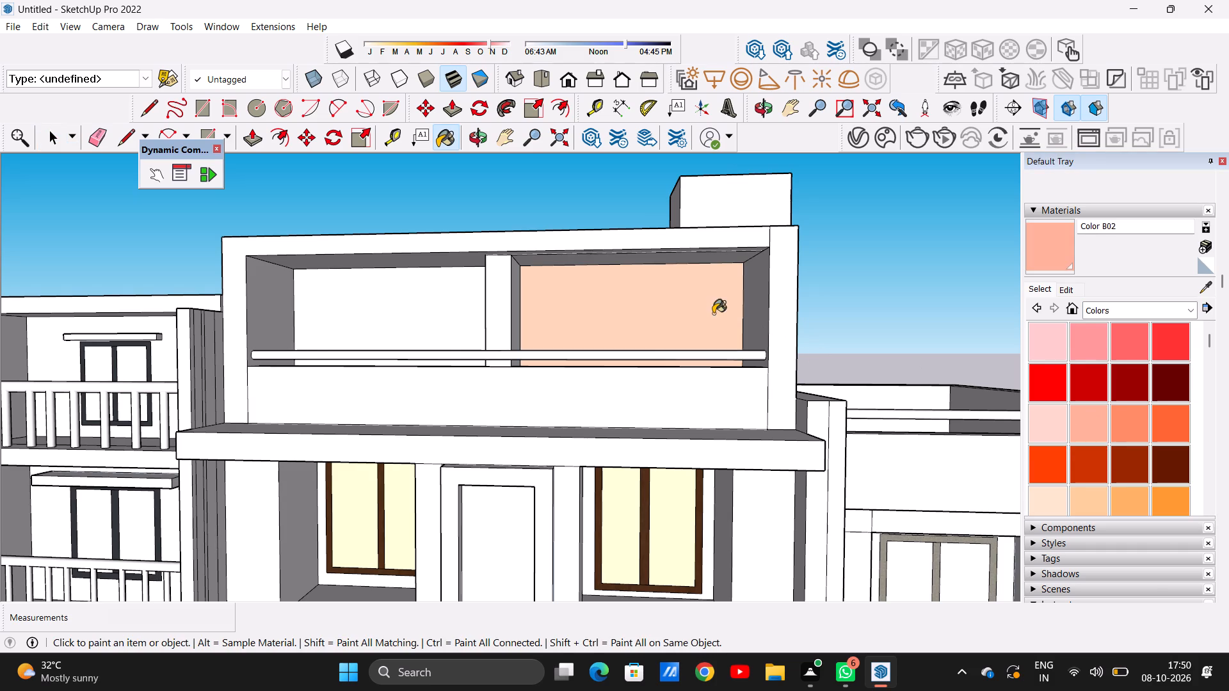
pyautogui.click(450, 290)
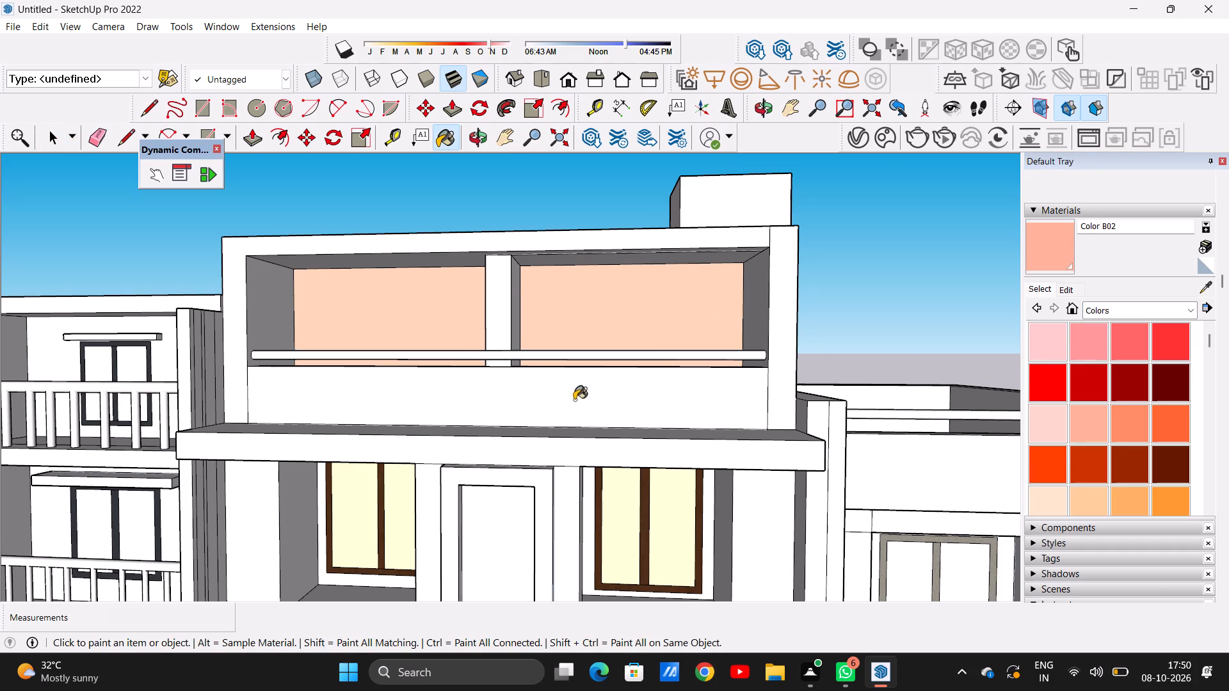
# Repaint the back walls of both recessed openings in the central block's top storey with Color C02.
pyautogui.scroll(-11, 583, 402)
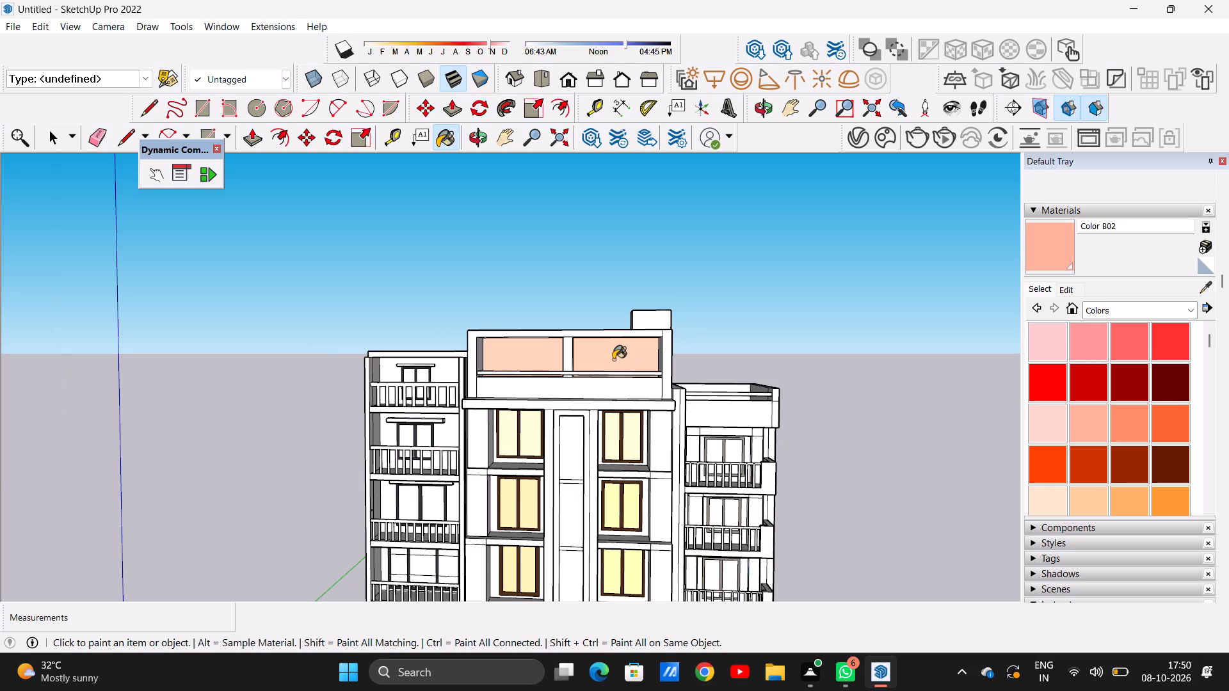
pyautogui.click(1052, 424)
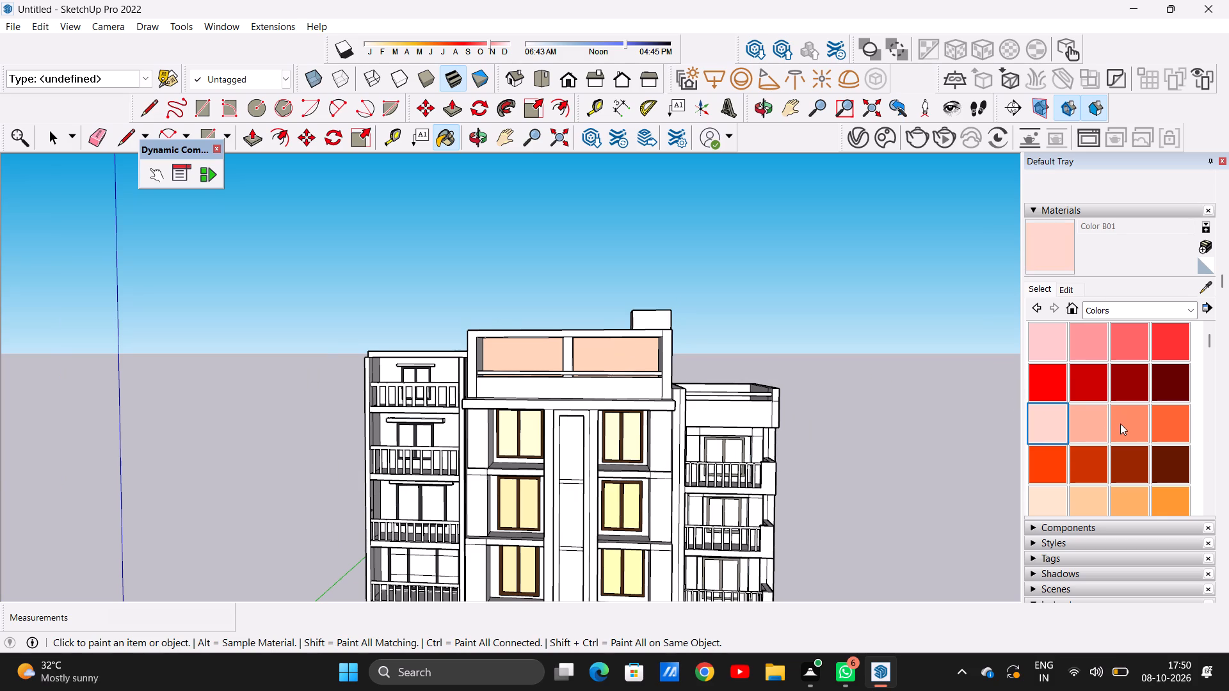
pyautogui.scroll(-1, 1120, 424)
pyautogui.click(1091, 416)
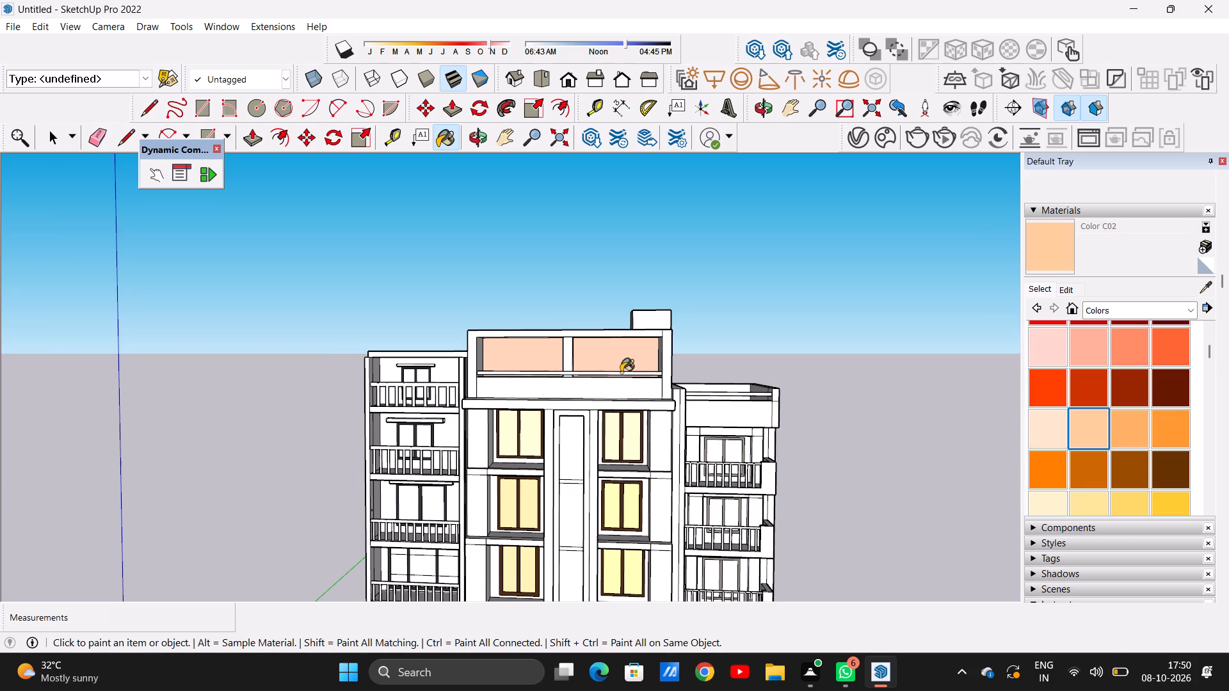
pyautogui.scroll(12, 614, 370)
pyautogui.click(593, 352)
pyautogui.click(403, 350)
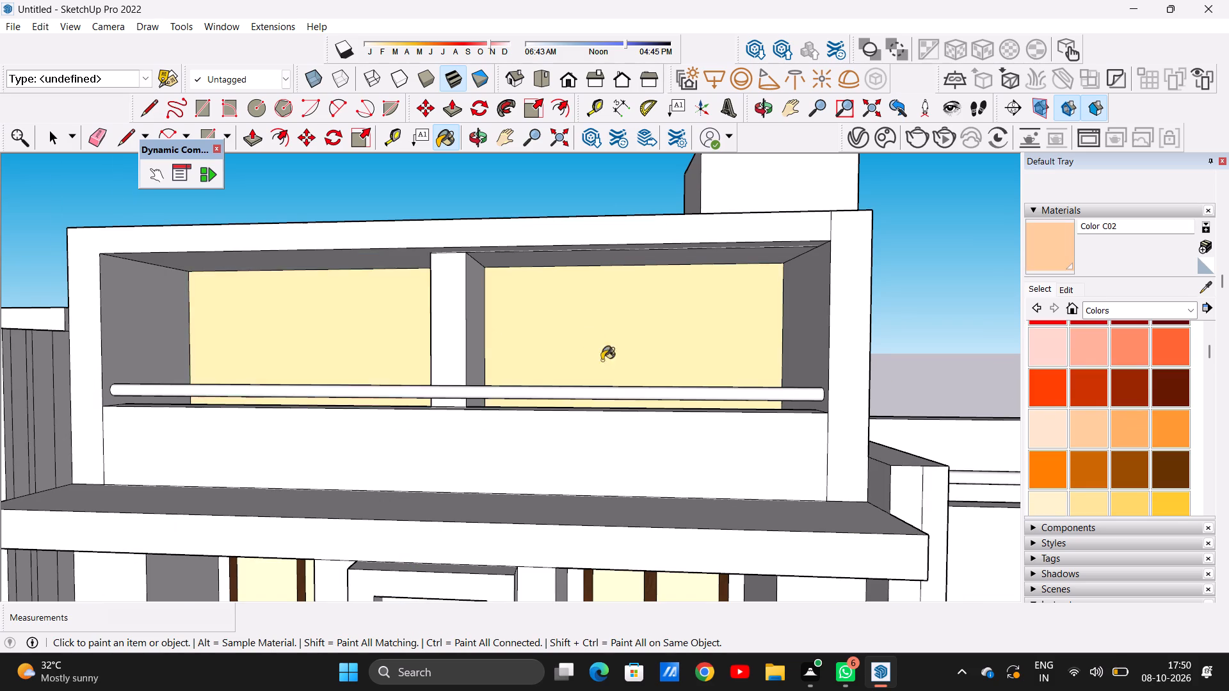
# Paint both inner side faces of the top storey's left recessed opening with Color C02, including the divider's face.
pyautogui.scroll(-18, 659, 363)
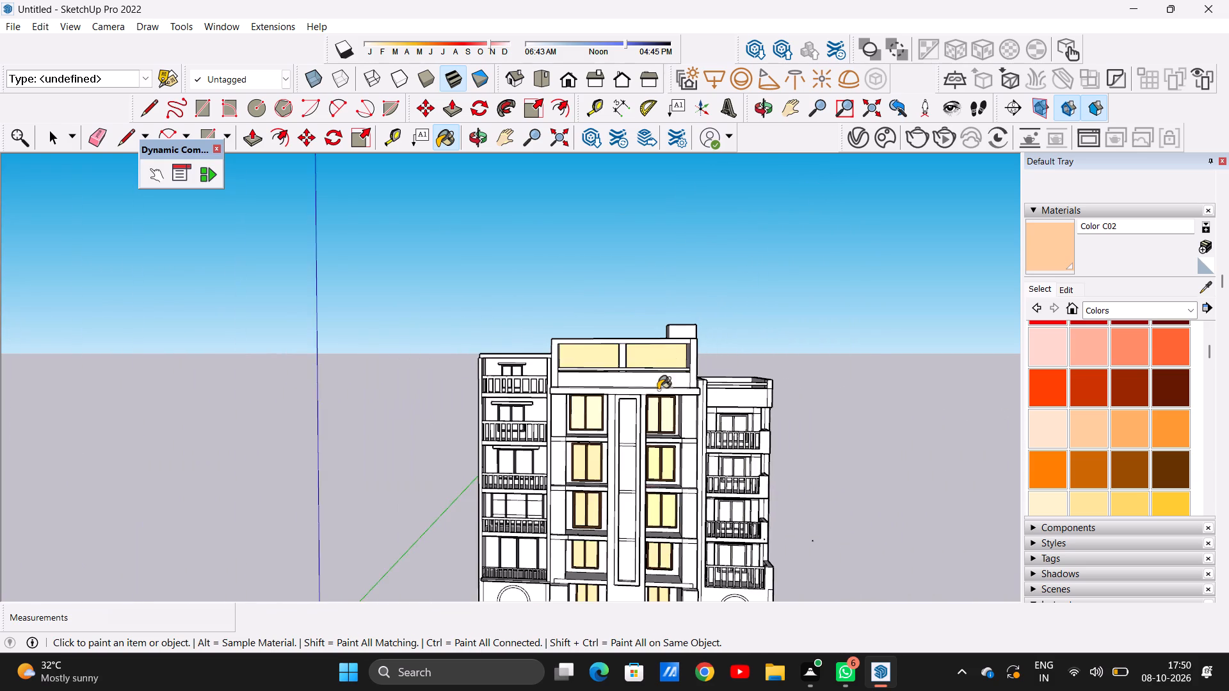
pyautogui.moveTo(658, 391); pyautogui.dragTo(518, 358, button='middle')
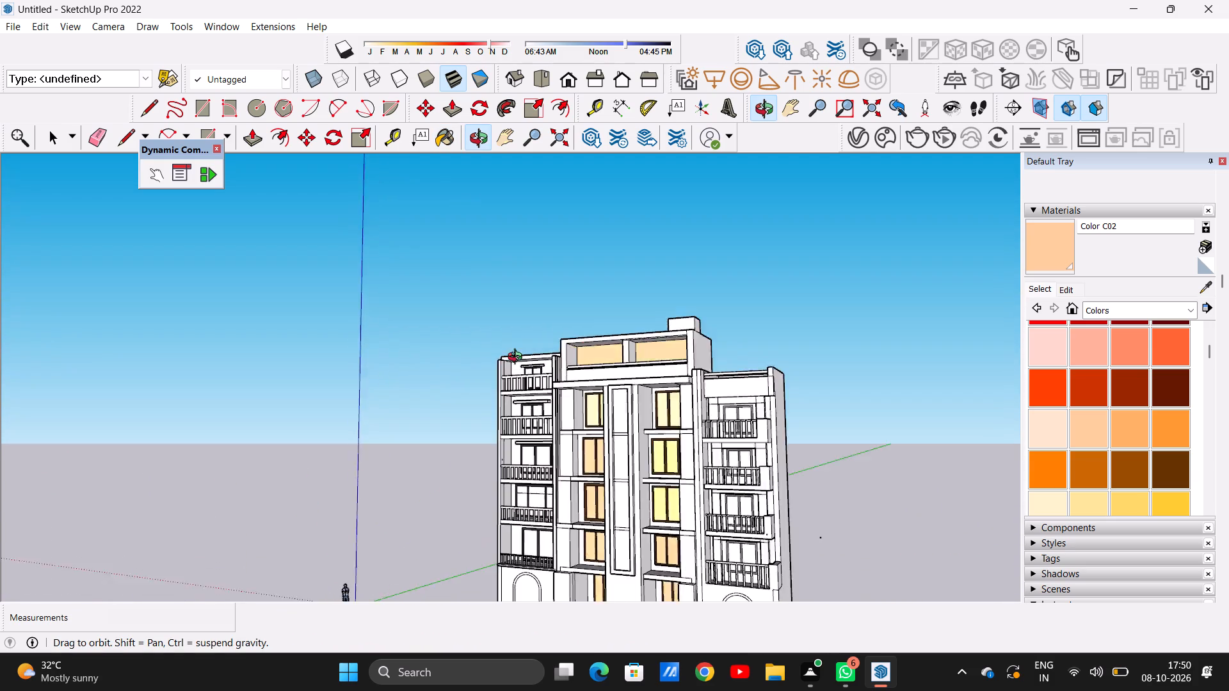
pyautogui.moveTo(518, 358); pyautogui.dragTo(429, 422, button='middle')
pyautogui.scroll(19, 573, 386)
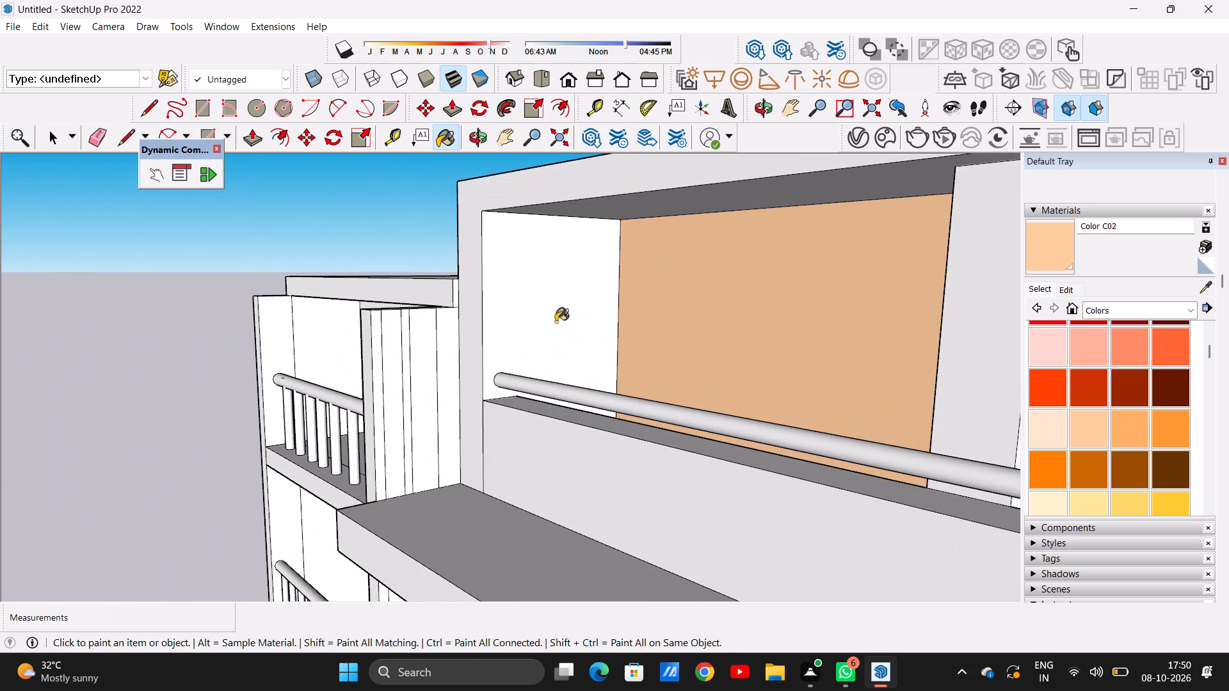
pyautogui.click(556, 322)
pyautogui.moveTo(559, 353); pyautogui.dragTo(850, 367, button='middle')
pyautogui.scroll(2, 948, 303)
pyautogui.scroll(-1, 948, 303)
pyautogui.scroll(1, 948, 303)
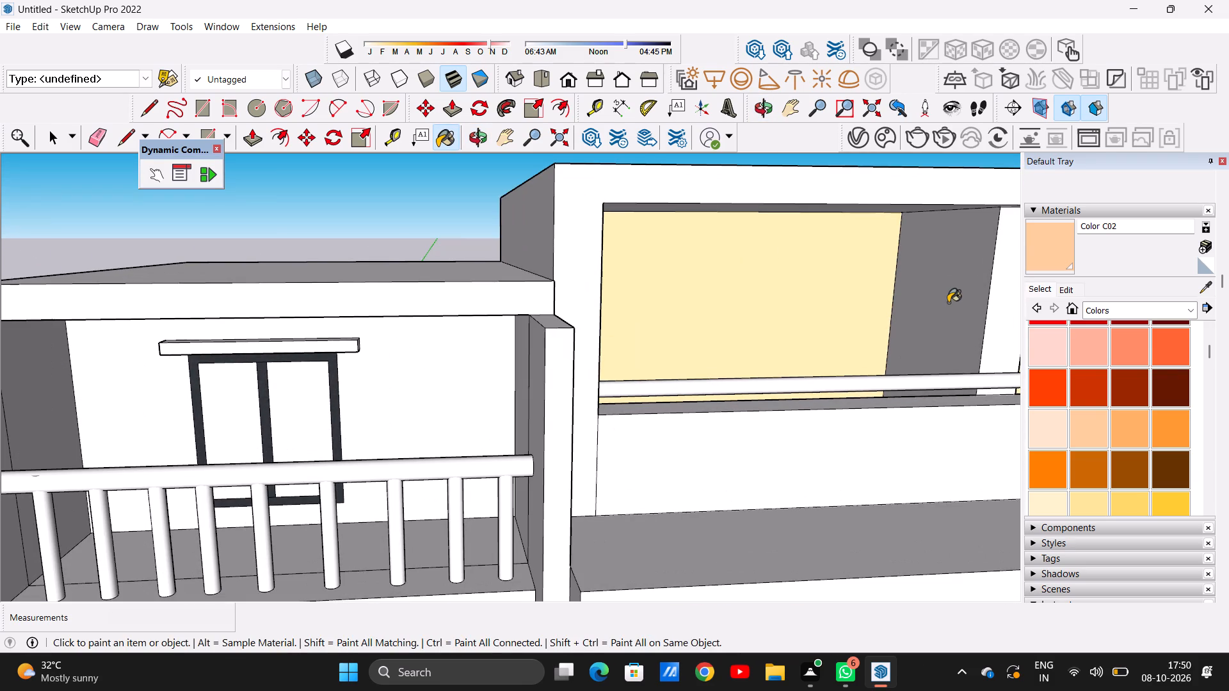
pyautogui.click(948, 303)
# Paint both inner side faces of the top storey's right recessed opening with Color C02, including the divider's face.
pyautogui.scroll(-15, 744, 417)
pyautogui.moveTo(778, 399); pyautogui.dragTo(549, 299, button='middle')
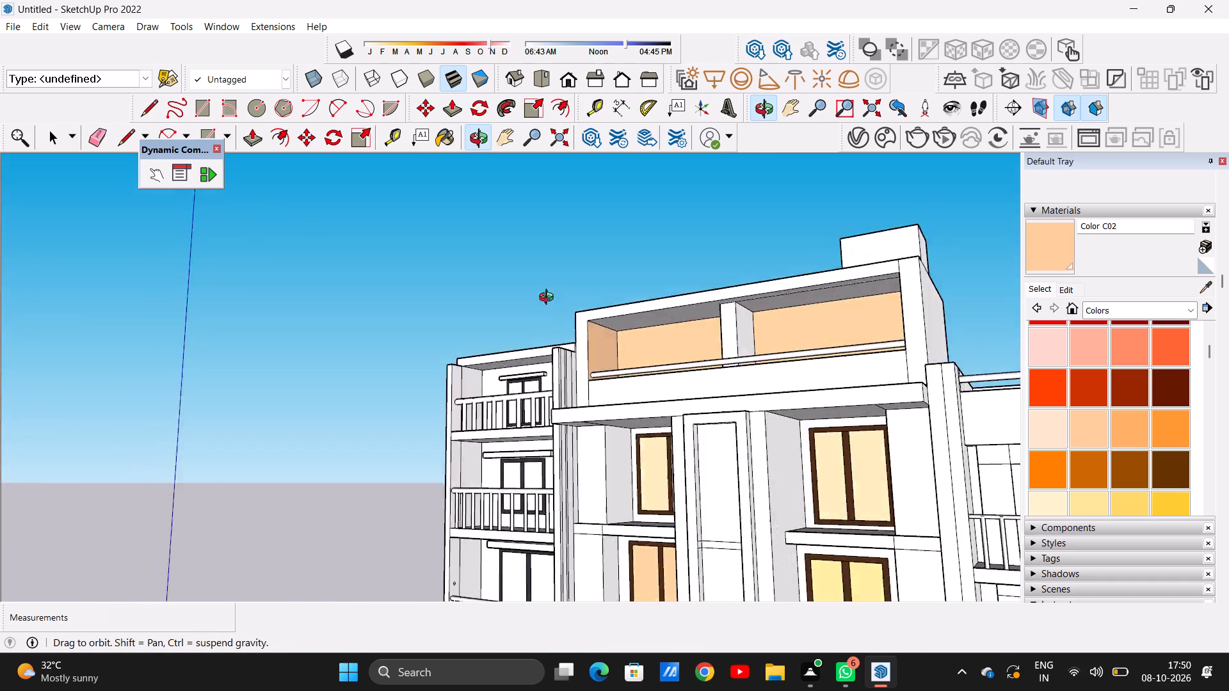
pyautogui.moveTo(549, 299); pyautogui.dragTo(447, 302, button='middle')
pyautogui.scroll(10, 715, 310)
pyautogui.click(622, 318)
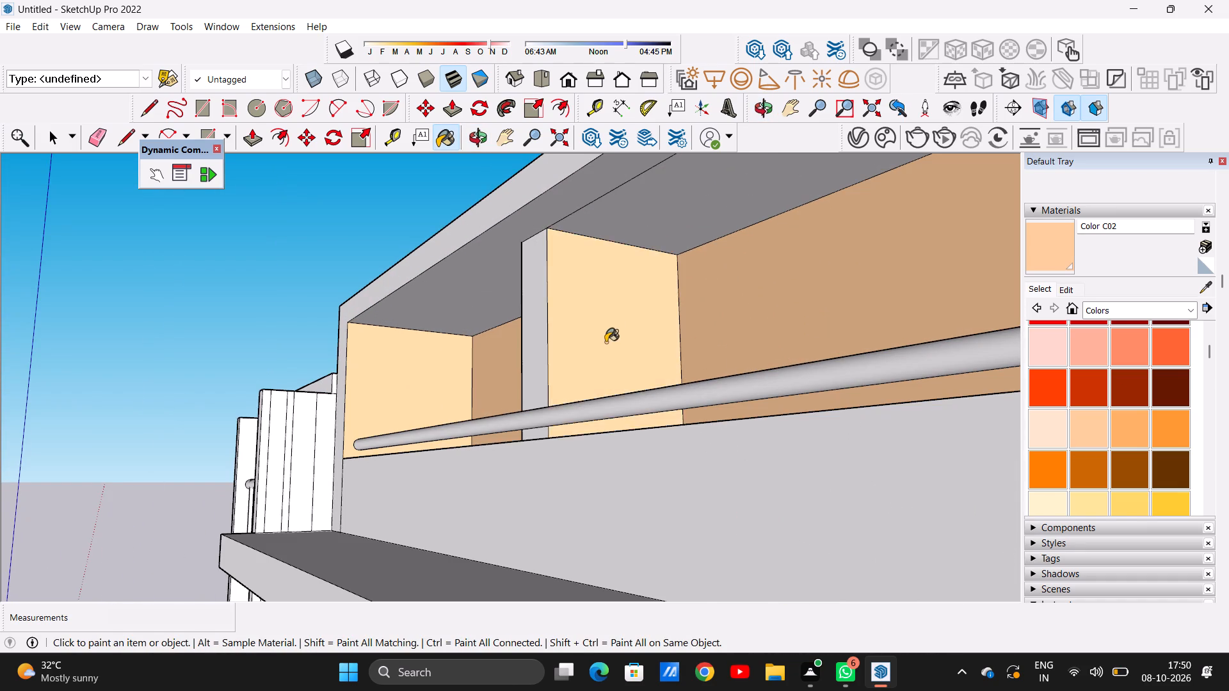
pyautogui.scroll(-6, 606, 343)
pyautogui.moveTo(584, 350); pyautogui.dragTo(900, 367, button='middle')
pyautogui.scroll(5, 917, 348)
pyautogui.click(899, 347)
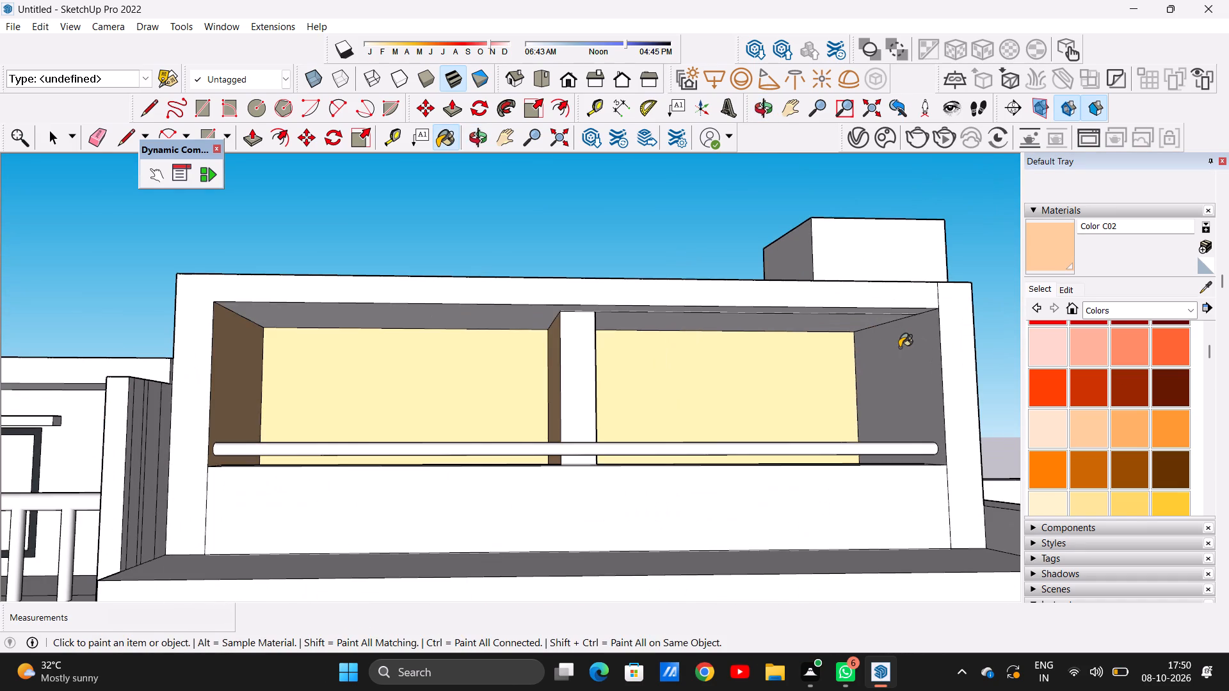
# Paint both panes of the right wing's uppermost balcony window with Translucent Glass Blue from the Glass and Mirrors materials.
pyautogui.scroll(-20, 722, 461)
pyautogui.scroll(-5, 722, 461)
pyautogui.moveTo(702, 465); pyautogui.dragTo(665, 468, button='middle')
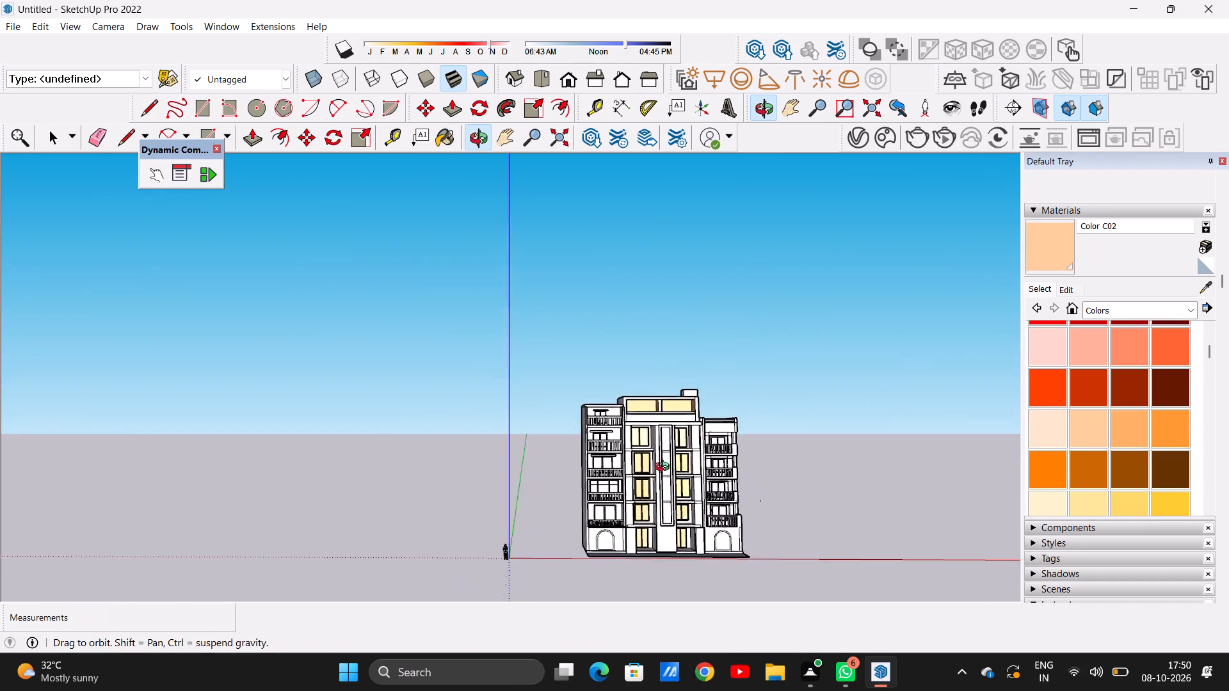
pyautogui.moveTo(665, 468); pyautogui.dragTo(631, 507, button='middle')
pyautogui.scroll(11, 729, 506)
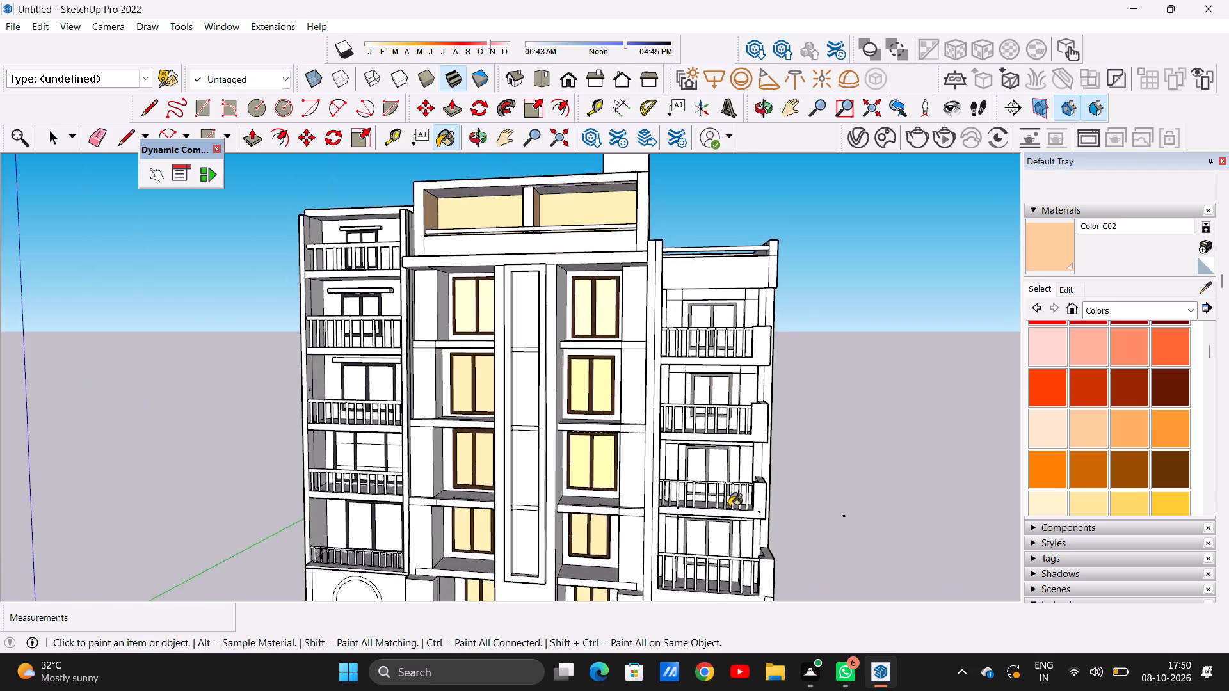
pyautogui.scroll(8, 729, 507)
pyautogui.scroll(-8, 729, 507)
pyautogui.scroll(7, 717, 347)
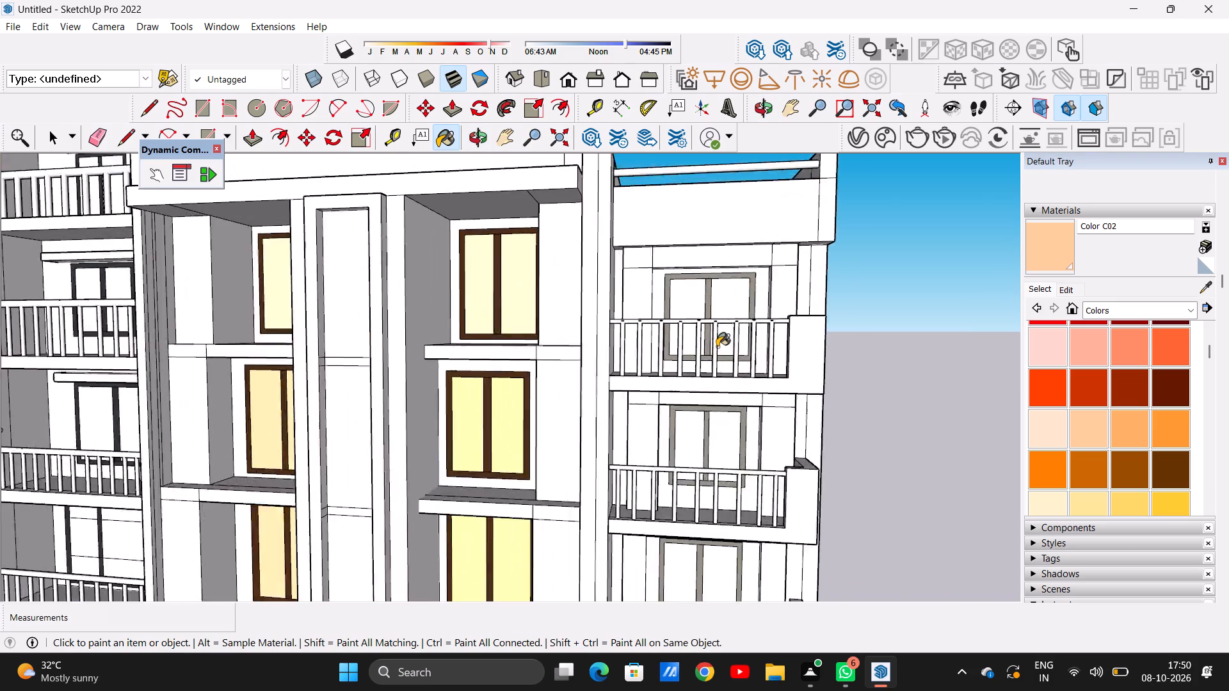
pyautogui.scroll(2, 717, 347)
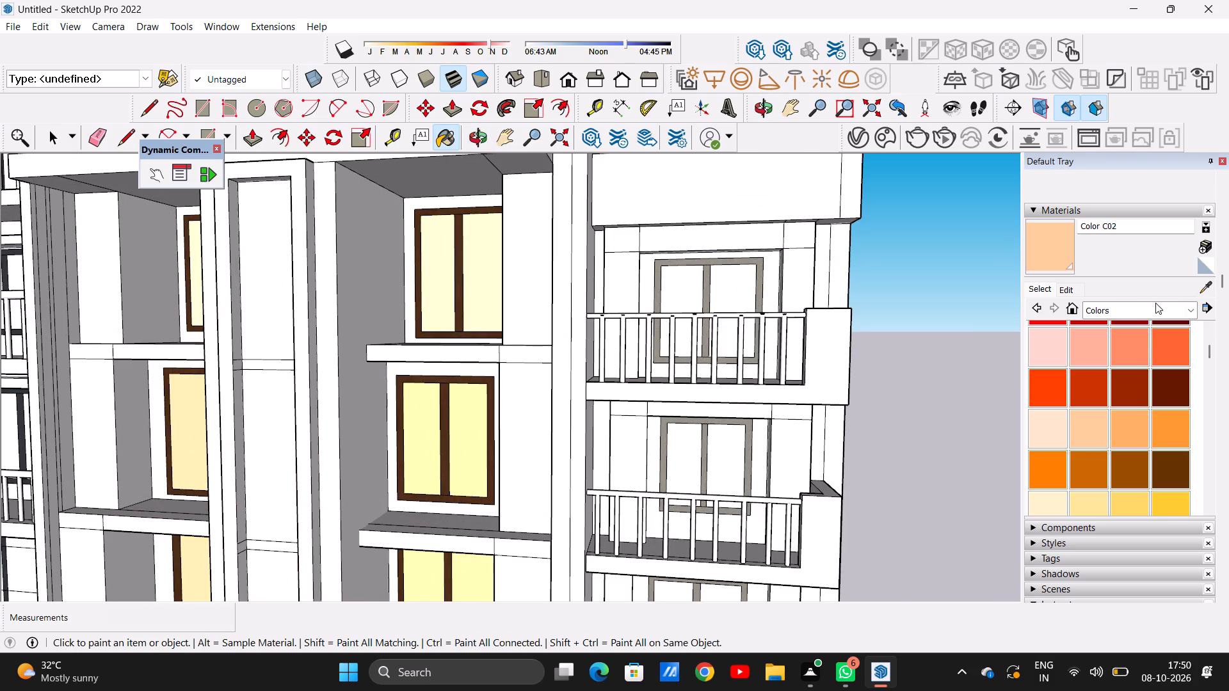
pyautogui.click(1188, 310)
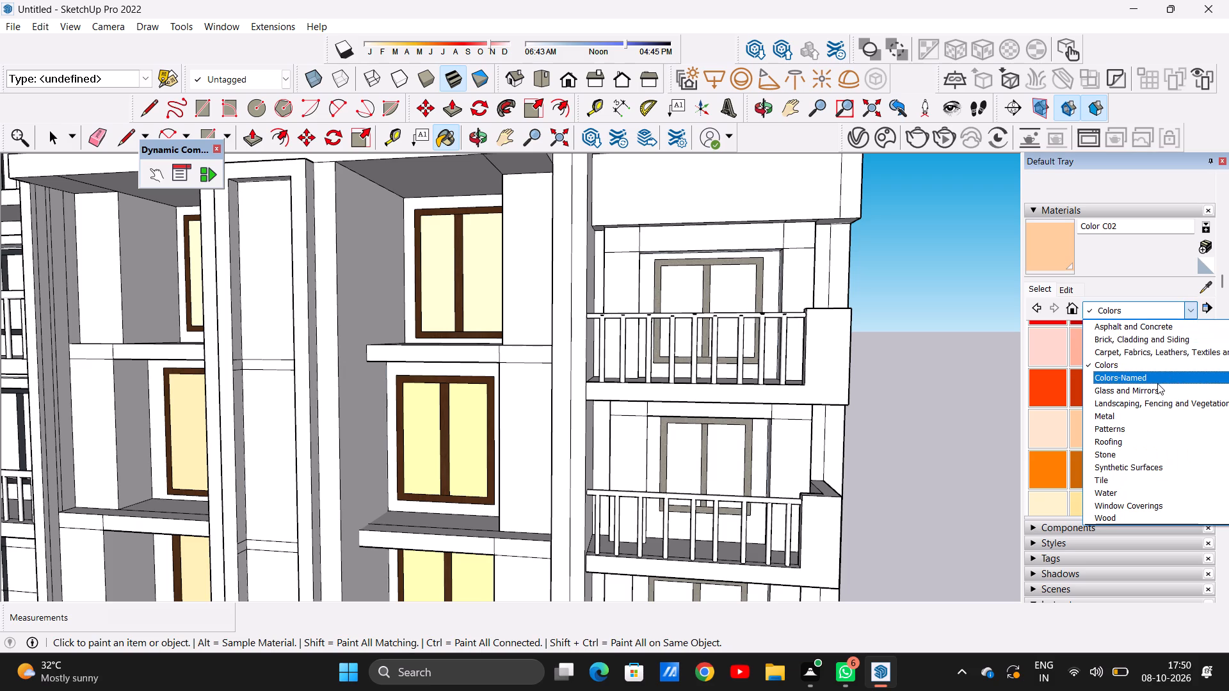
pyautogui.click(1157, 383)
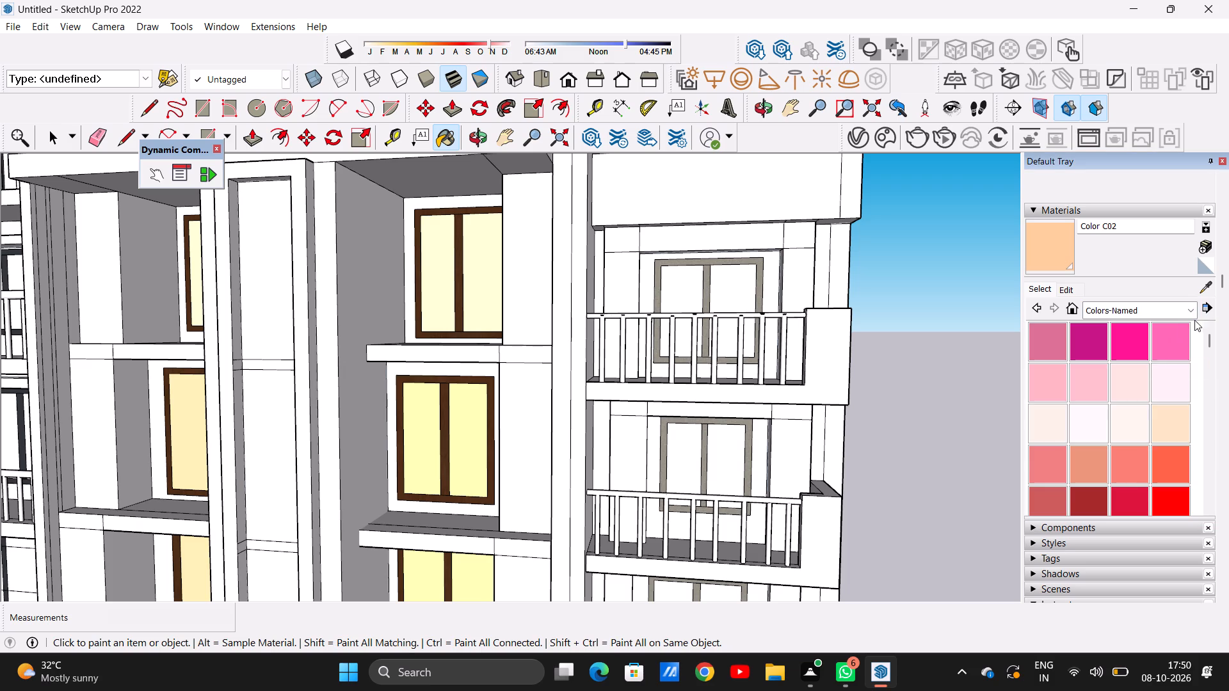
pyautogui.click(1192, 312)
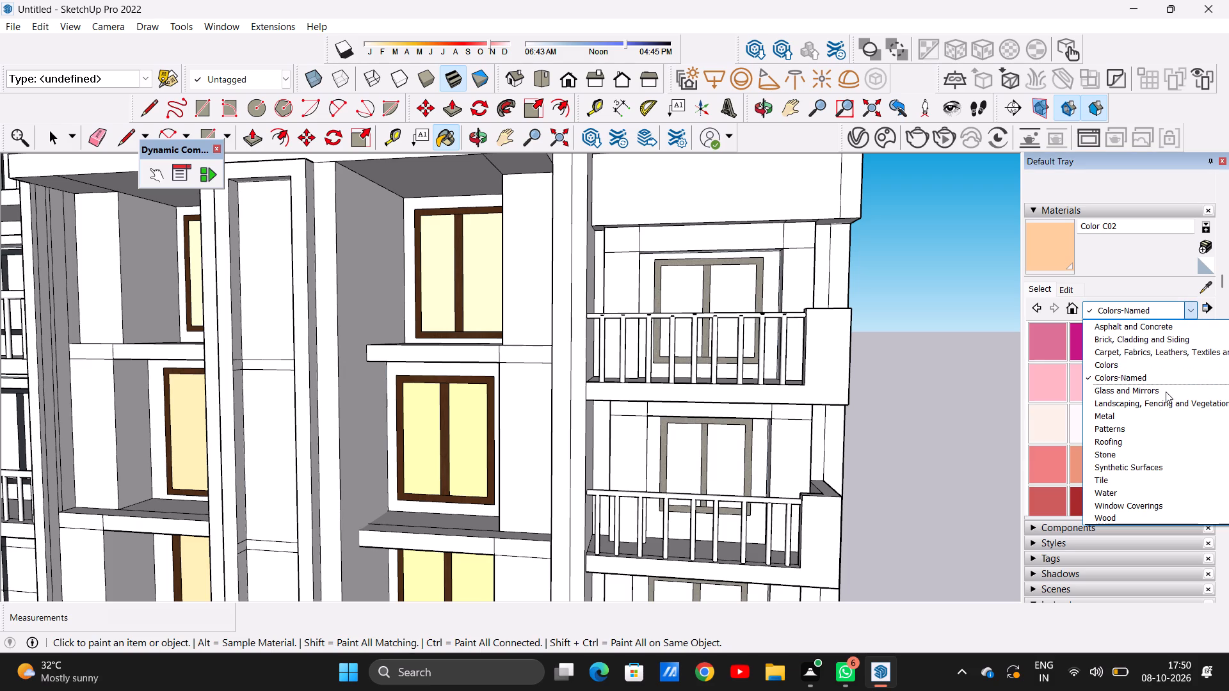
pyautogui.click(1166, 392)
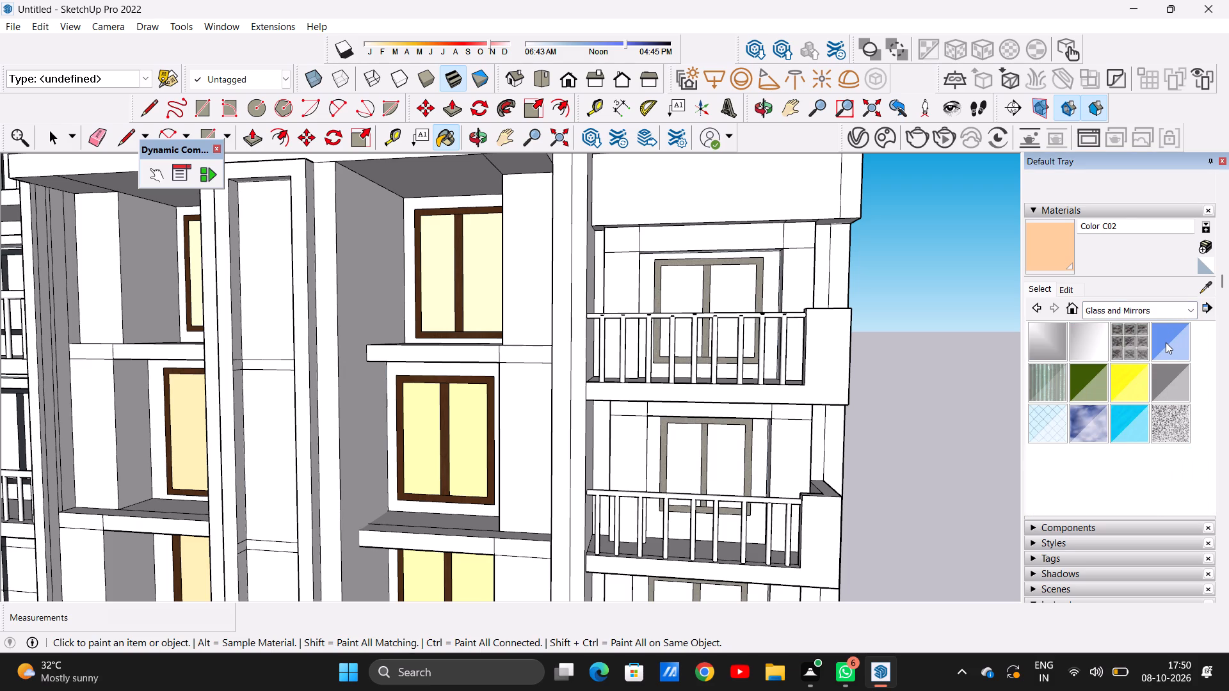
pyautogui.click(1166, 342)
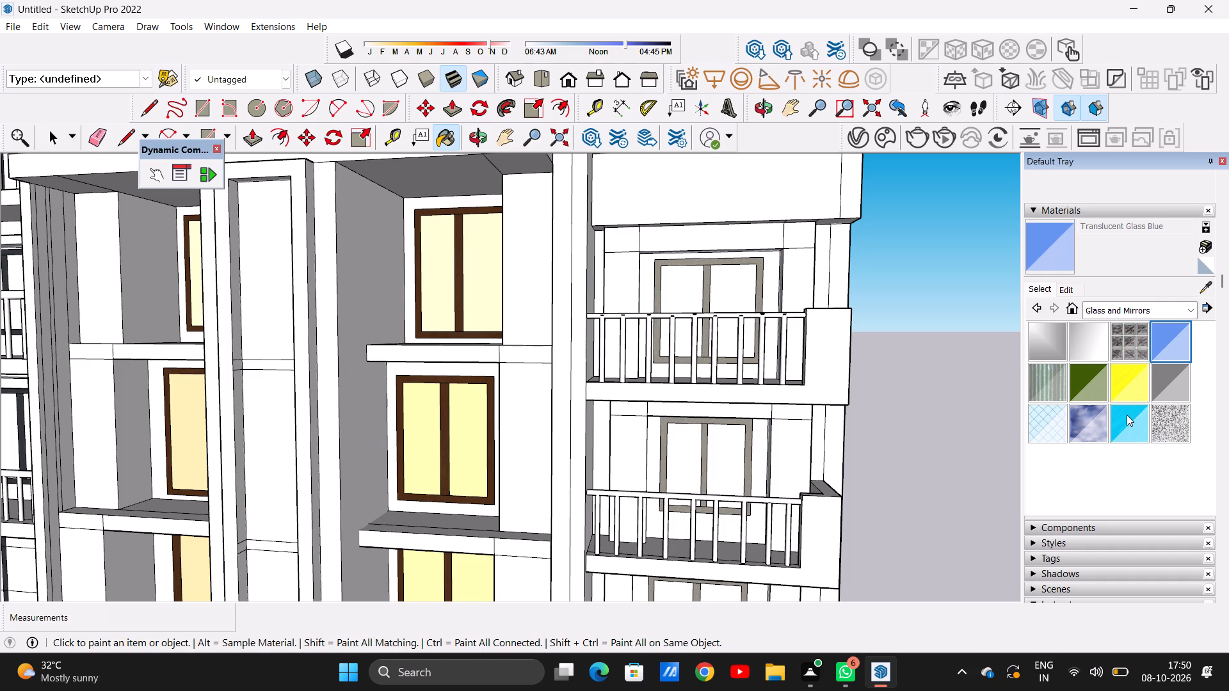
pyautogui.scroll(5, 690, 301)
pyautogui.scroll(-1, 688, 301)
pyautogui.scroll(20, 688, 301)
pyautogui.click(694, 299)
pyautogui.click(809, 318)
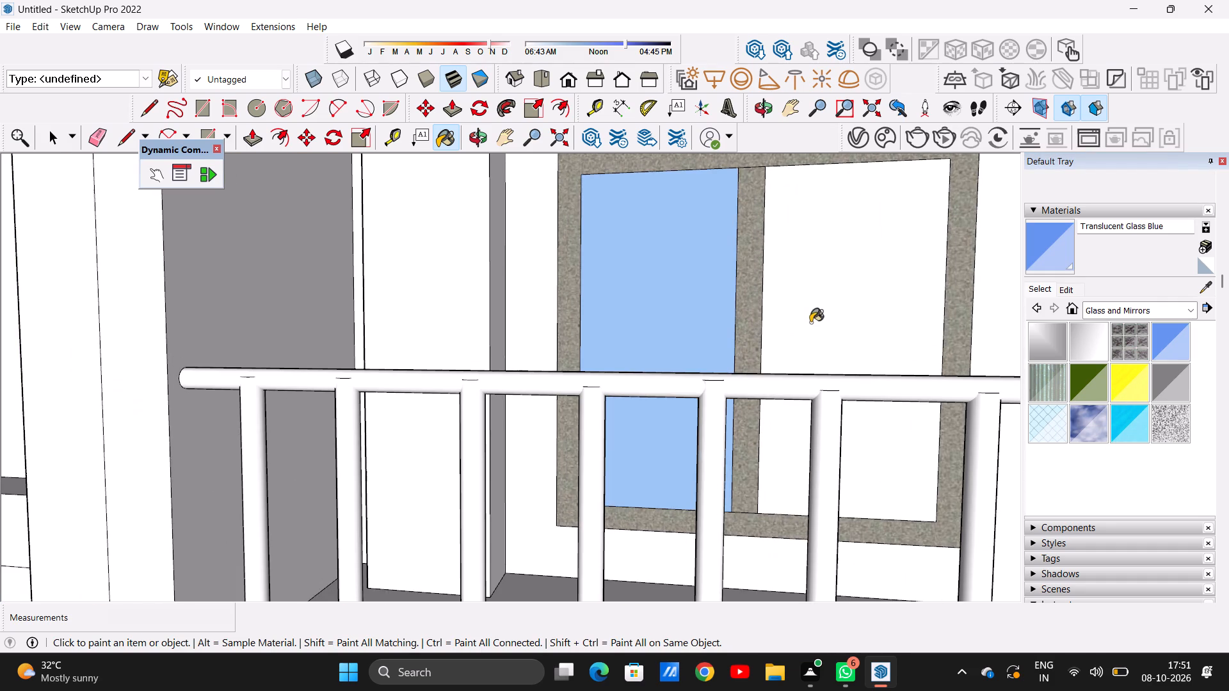
# Repaint both panes of the right wing's uppermost balcony window with Translucent Glass Sky Reflection.
pyautogui.scroll(-19, 804, 342)
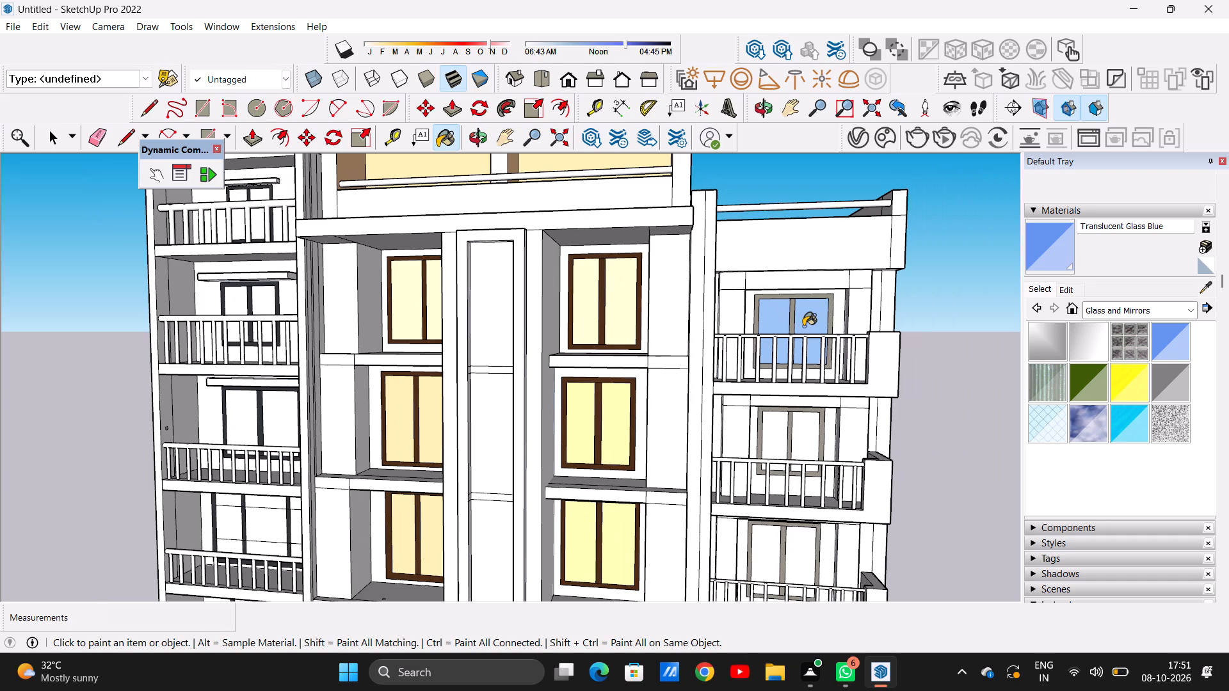
pyautogui.click(1093, 425)
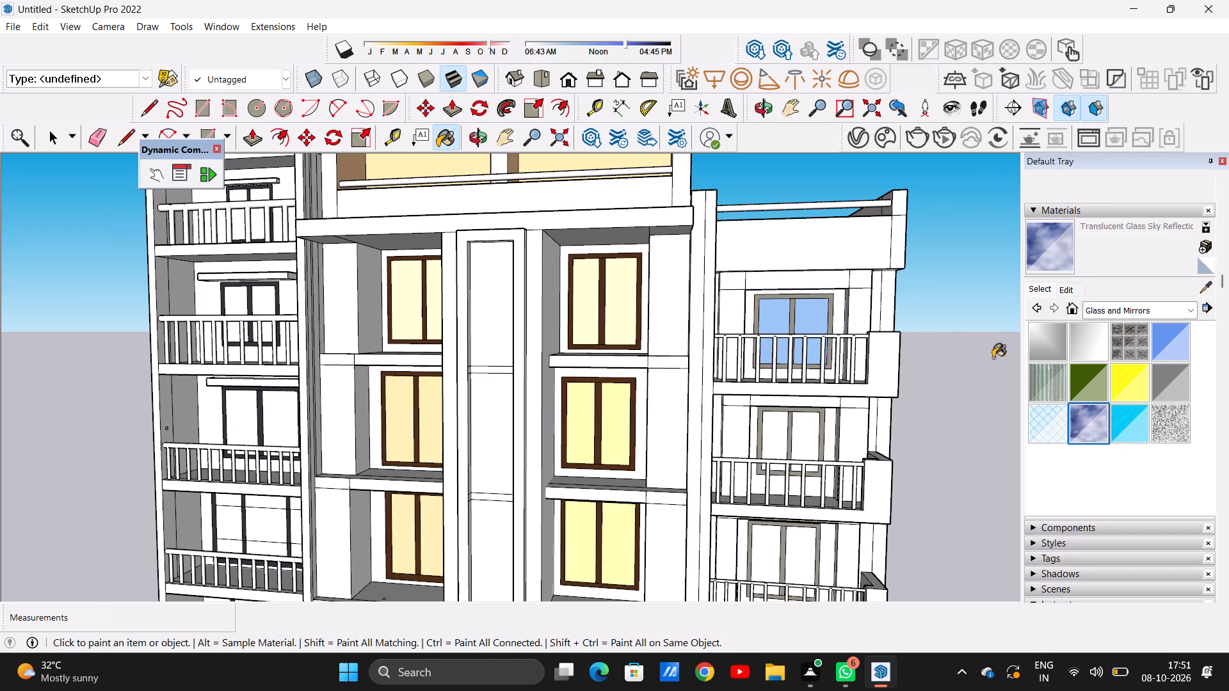
pyautogui.scroll(16, 803, 322)
pyautogui.click(754, 319)
pyautogui.click(855, 321)
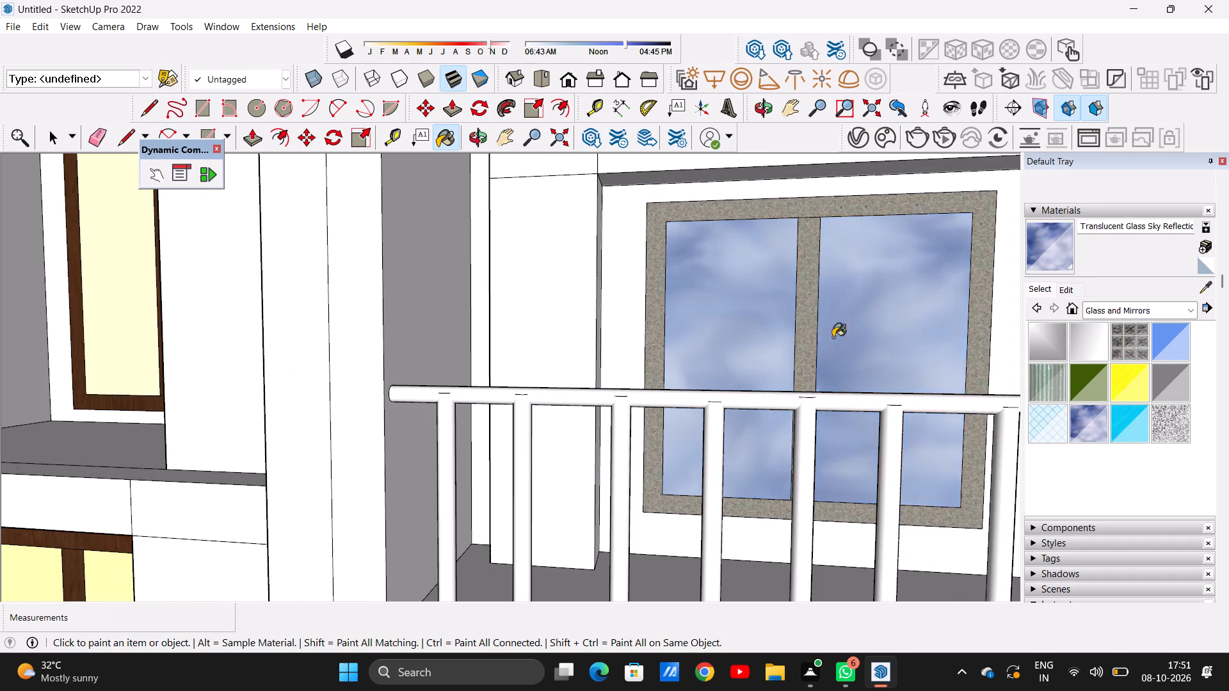
# Paint both panes of the right wing's second balcony window from the top with Translucent Glass Sky Reflection.
pyautogui.scroll(-20, 810, 353)
pyautogui.scroll(-3, 810, 353)
pyautogui.scroll(10, 837, 431)
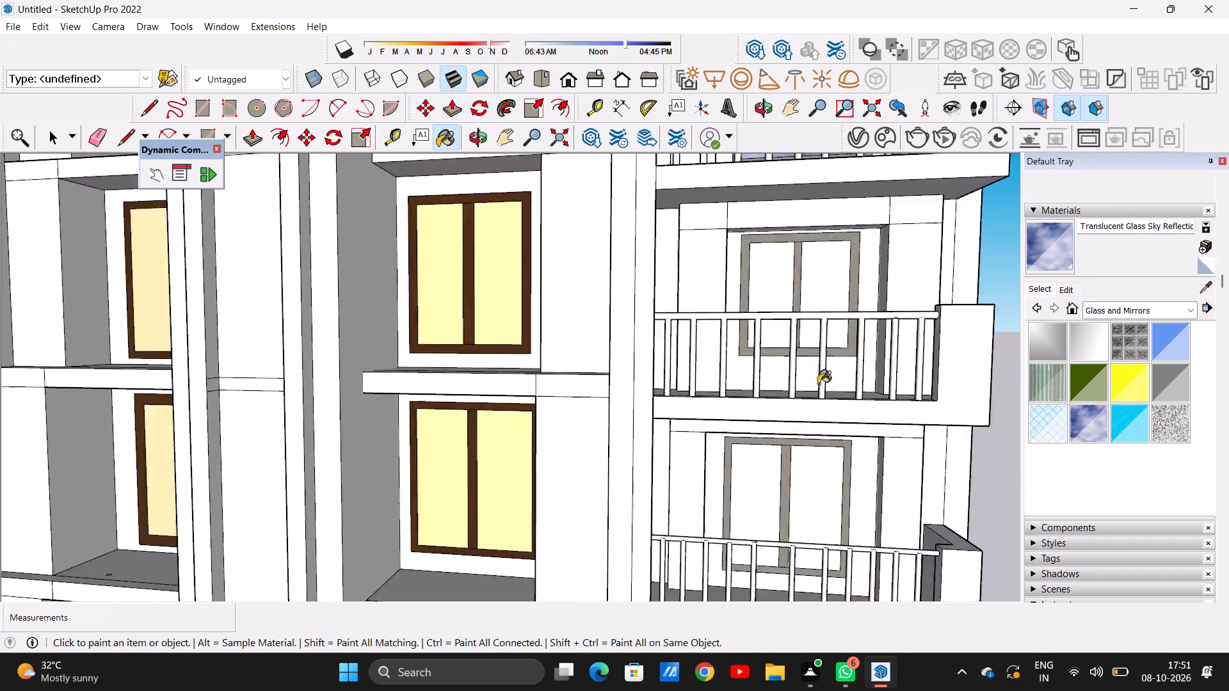
pyautogui.scroll(9, 818, 384)
pyautogui.click(732, 228)
pyautogui.click(844, 209)
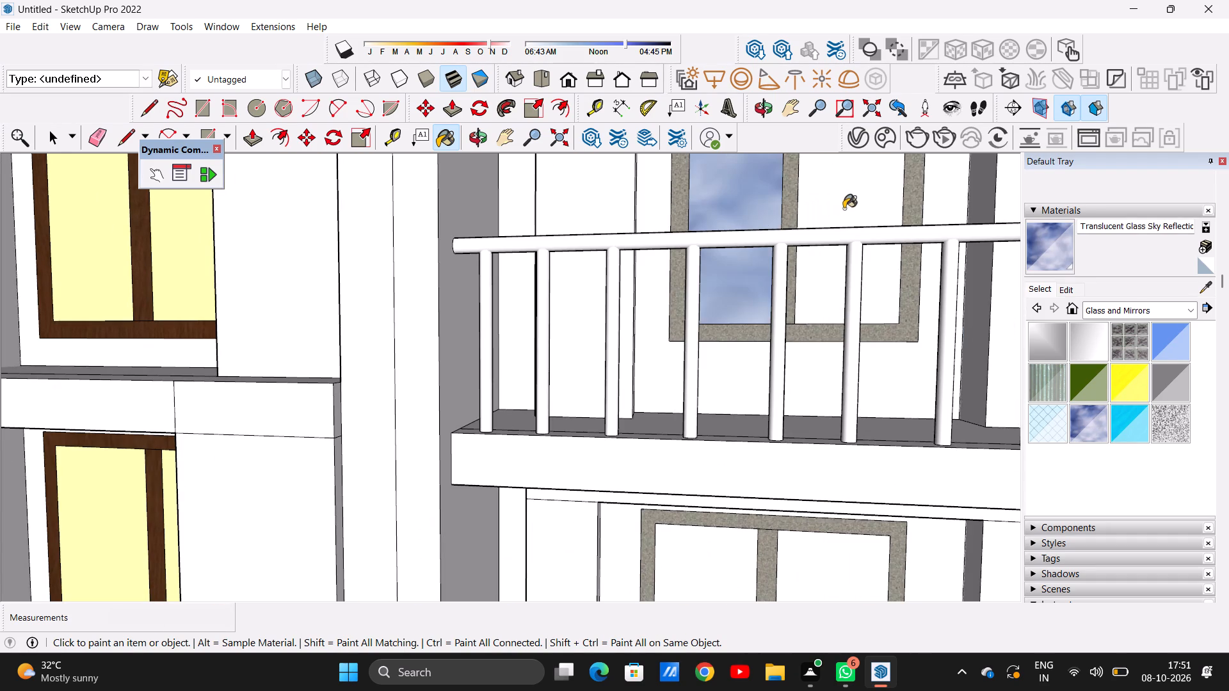
# Paint both panes of the right wing's third balcony window from the top with Translucent Glass Sky Reflection.
pyautogui.scroll(-11, 816, 246)
pyautogui.scroll(7, 796, 377)
pyautogui.scroll(-12, 789, 373)
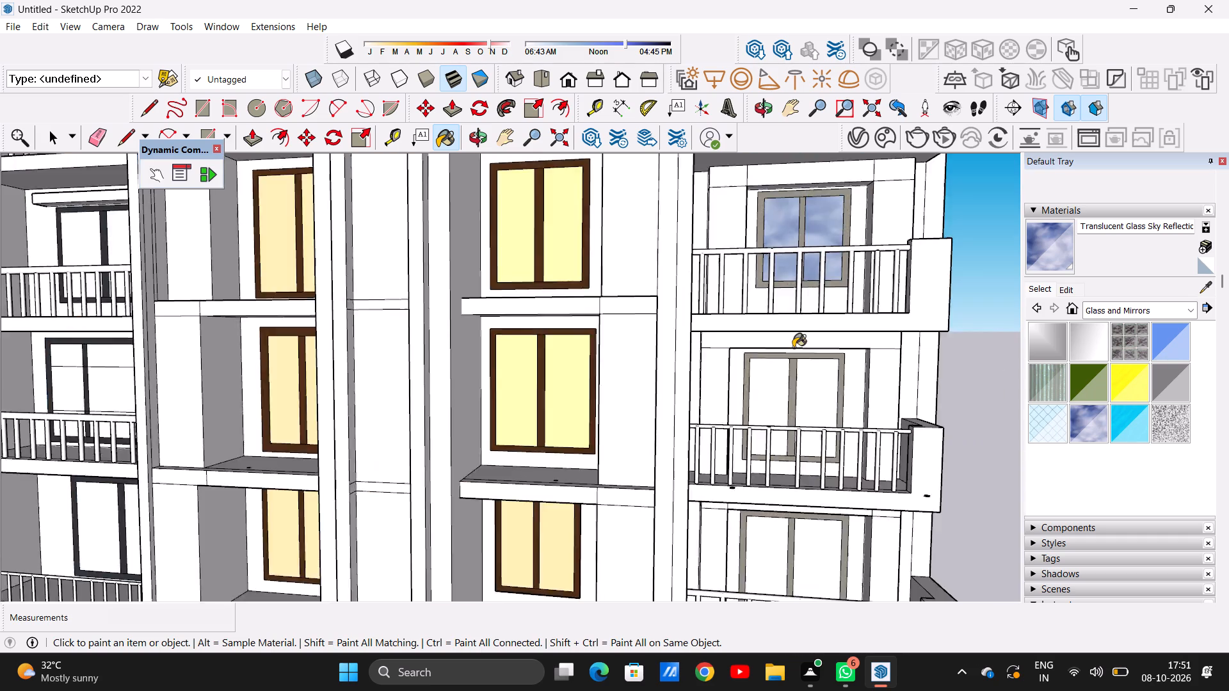
pyautogui.scroll(-5, 793, 347)
pyautogui.scroll(19, 787, 402)
pyautogui.click(773, 331)
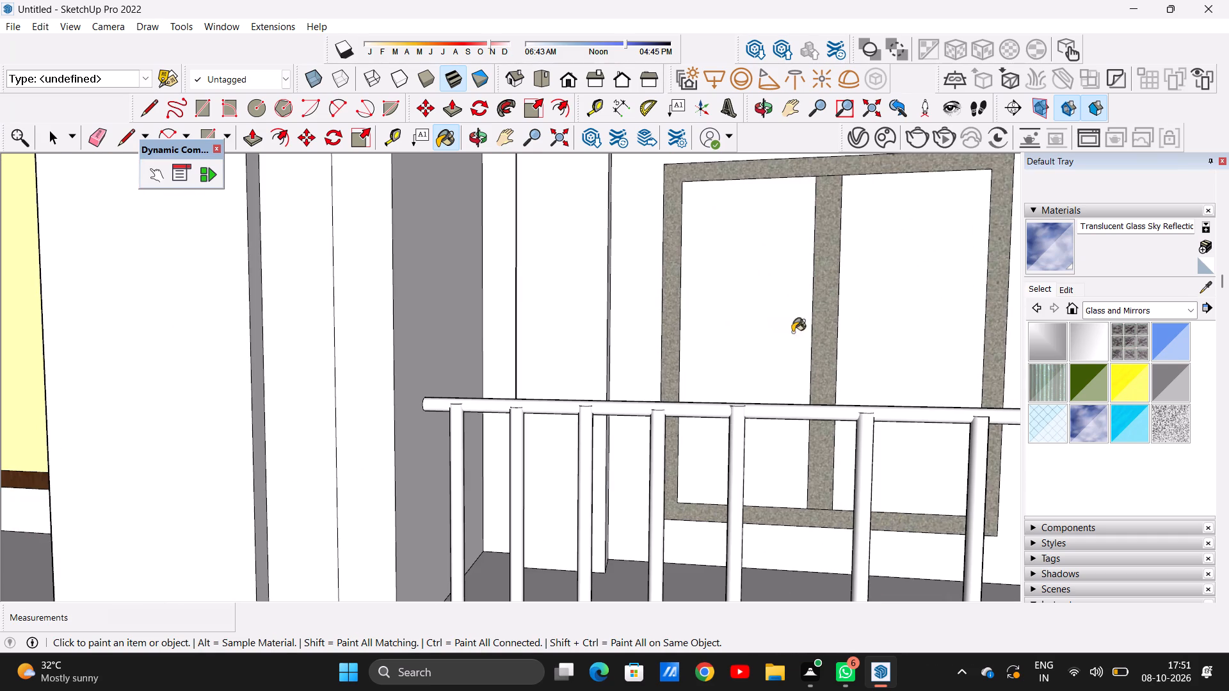
pyautogui.click(899, 326)
# Paint both panes of the right wing's lowest balcony window, above the arch, with Translucent Glass Sky Reflection.
pyautogui.scroll(-20, 842, 347)
pyautogui.scroll(-1, 842, 347)
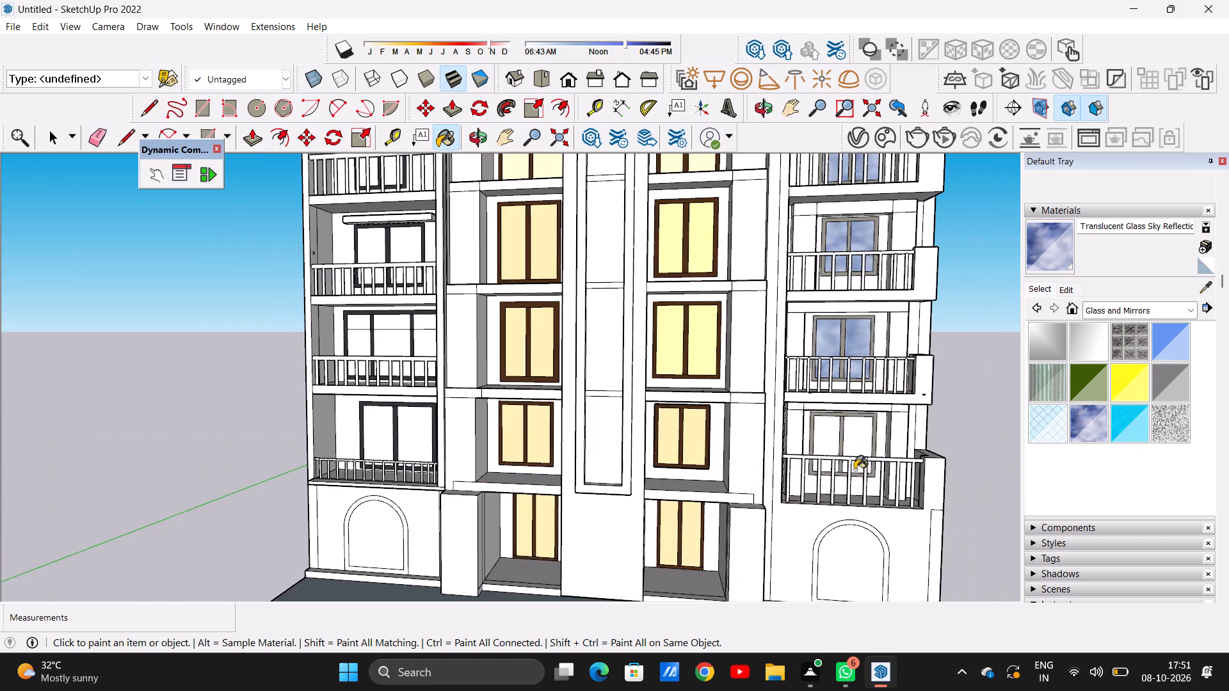
pyautogui.scroll(19, 827, 431)
pyautogui.click(815, 415)
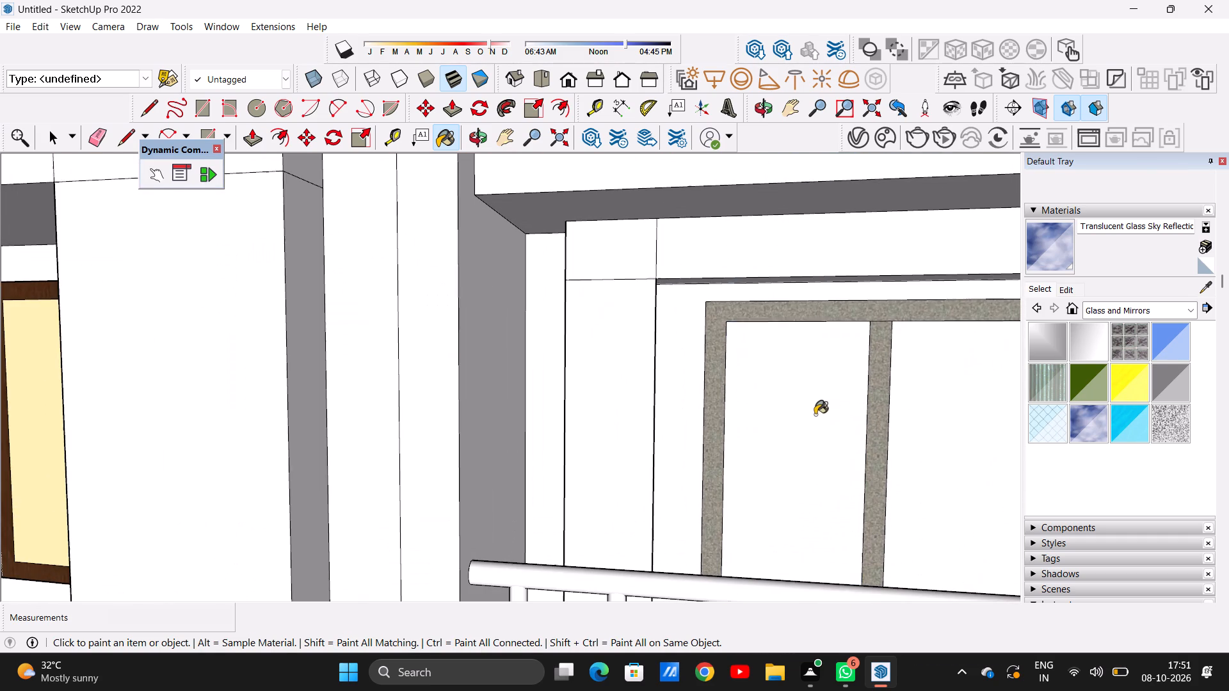
pyautogui.click(974, 418)
pyautogui.scroll(-13, 685, 422)
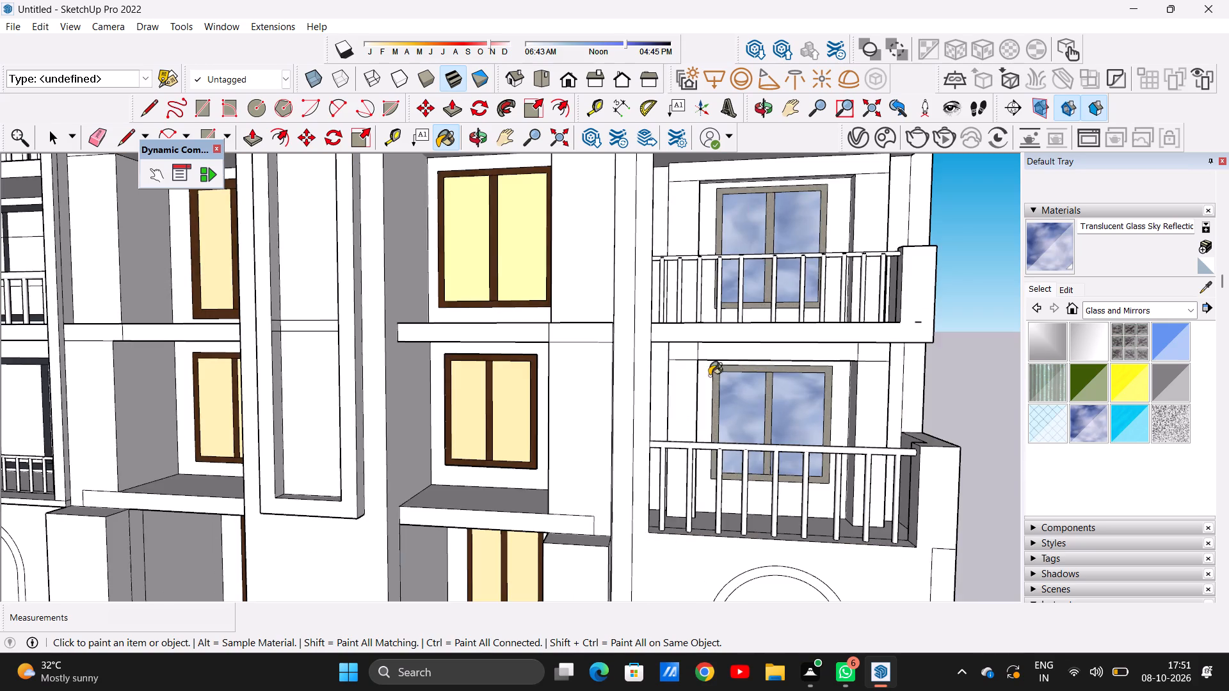
# Review the facade's window glazing, comparing the central block and right wing with the left wing's unglazed balcony windows.
pyautogui.moveTo(710, 376); pyautogui.dragTo(703, 369, button='middle')
pyautogui.scroll(-7, 753, 380)
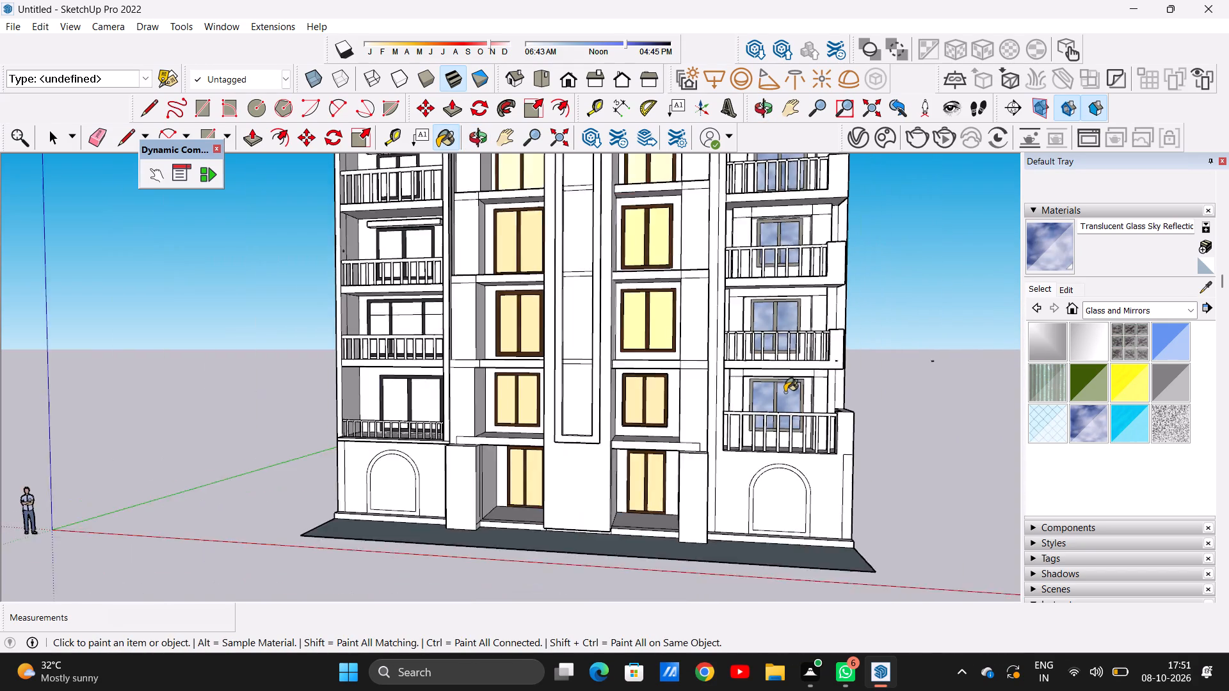
pyautogui.scroll(-9, 785, 392)
pyautogui.scroll(7, 575, 285)
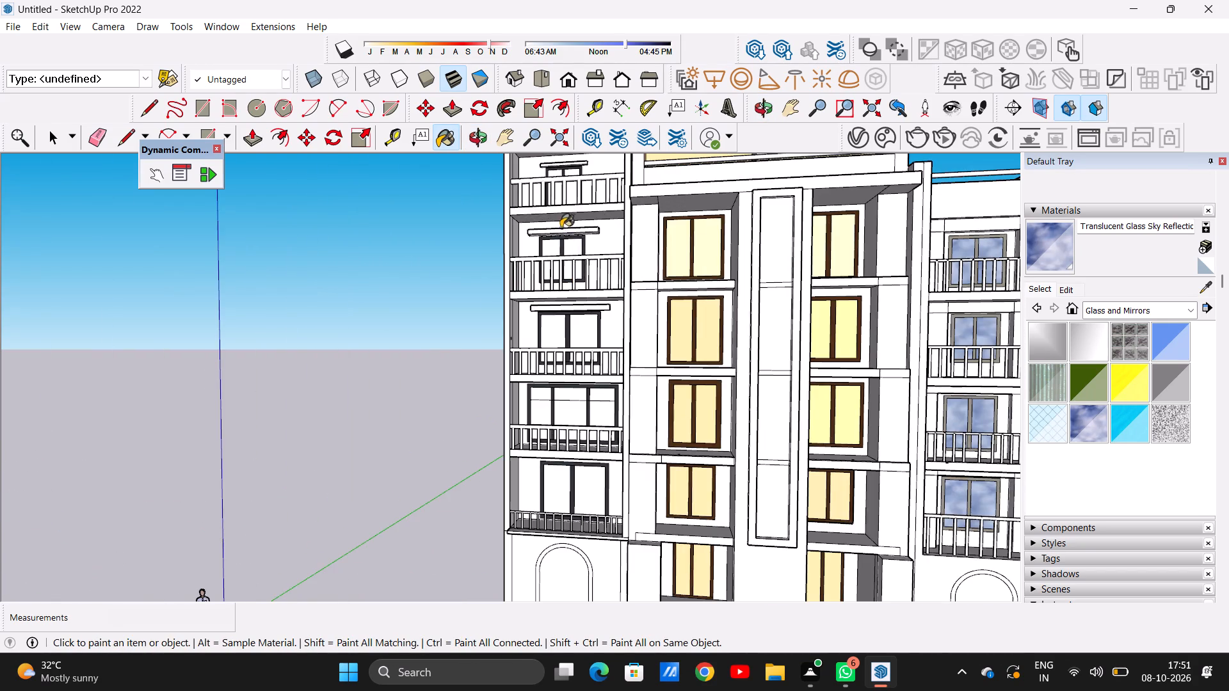
pyautogui.scroll(-8, 565, 358)
pyautogui.moveTo(565, 388); pyautogui.dragTo(606, 396, button='middle')
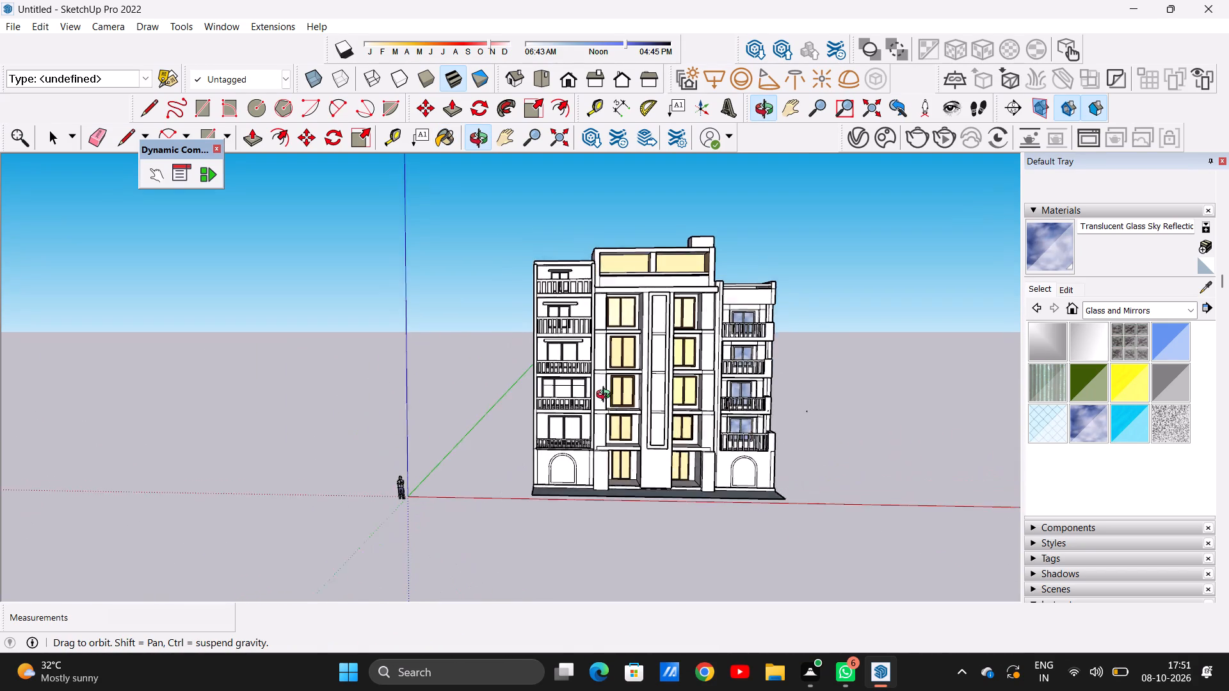
pyautogui.moveTo(606, 396); pyautogui.dragTo(602, 401, button='middle')
pyautogui.scroll(15, 574, 289)
pyautogui.press('space')
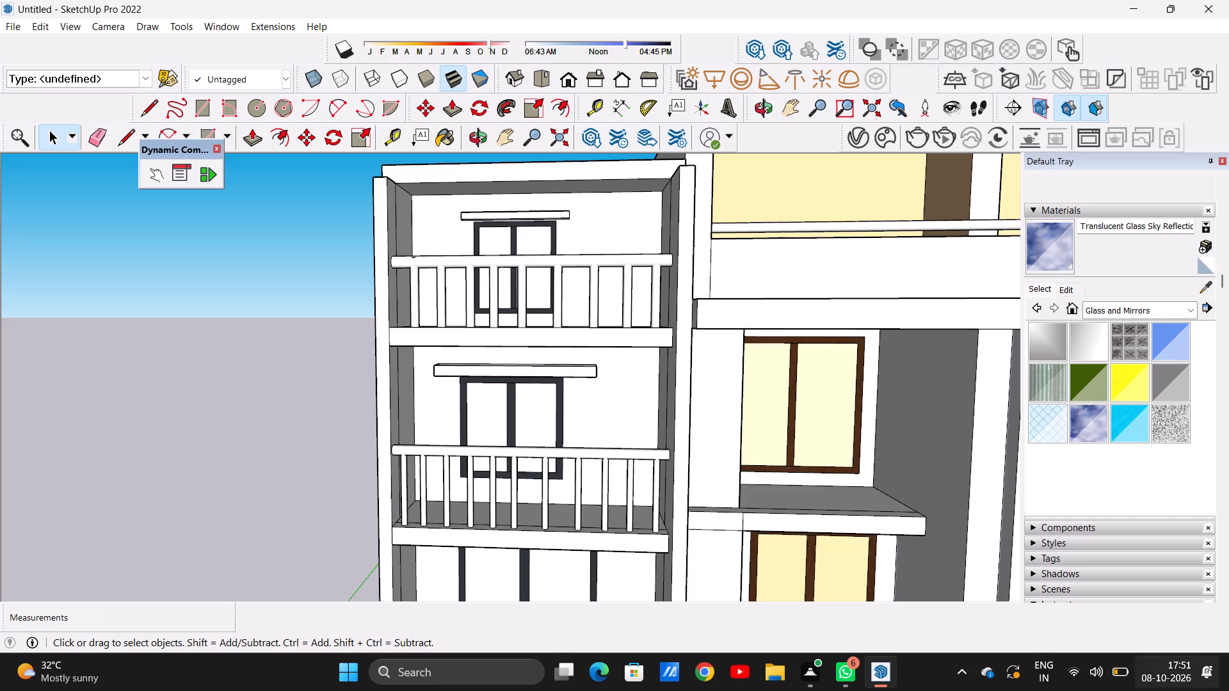
# Paint both panes of the left wing's uppermost balcony window with Translucent Glass Safety.
pyautogui.scroll(-4, 1054, 676)
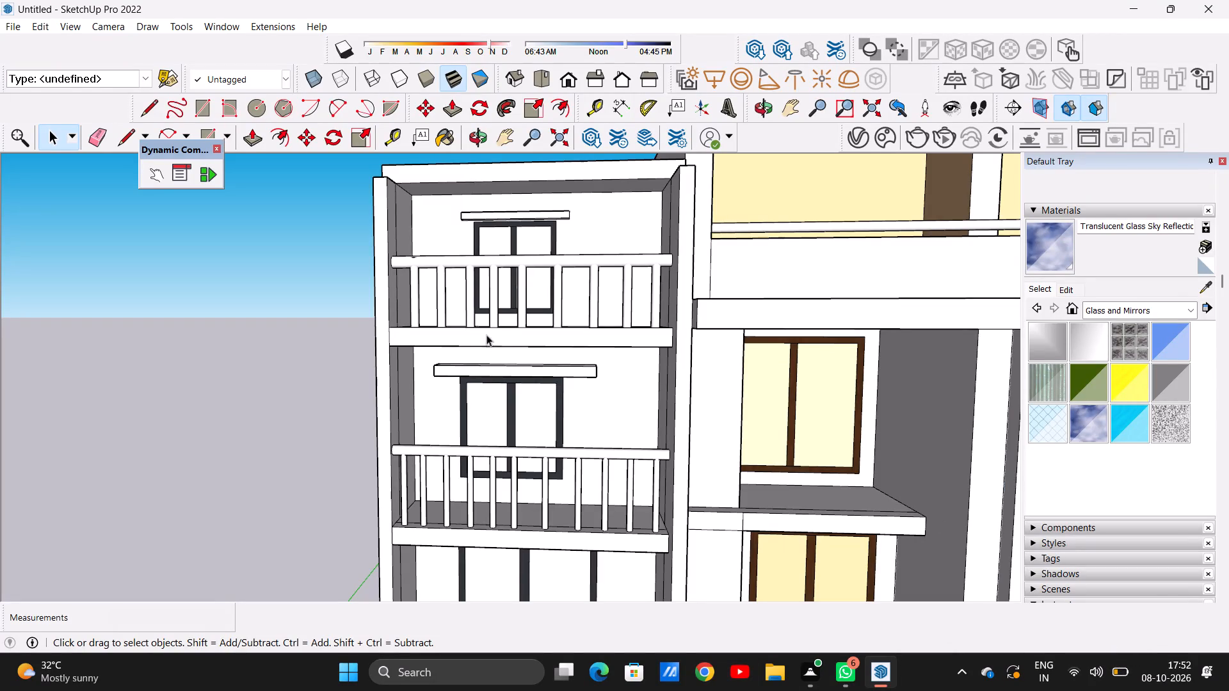
pyautogui.scroll(-20, 488, 298)
pyautogui.scroll(-13, 488, 298)
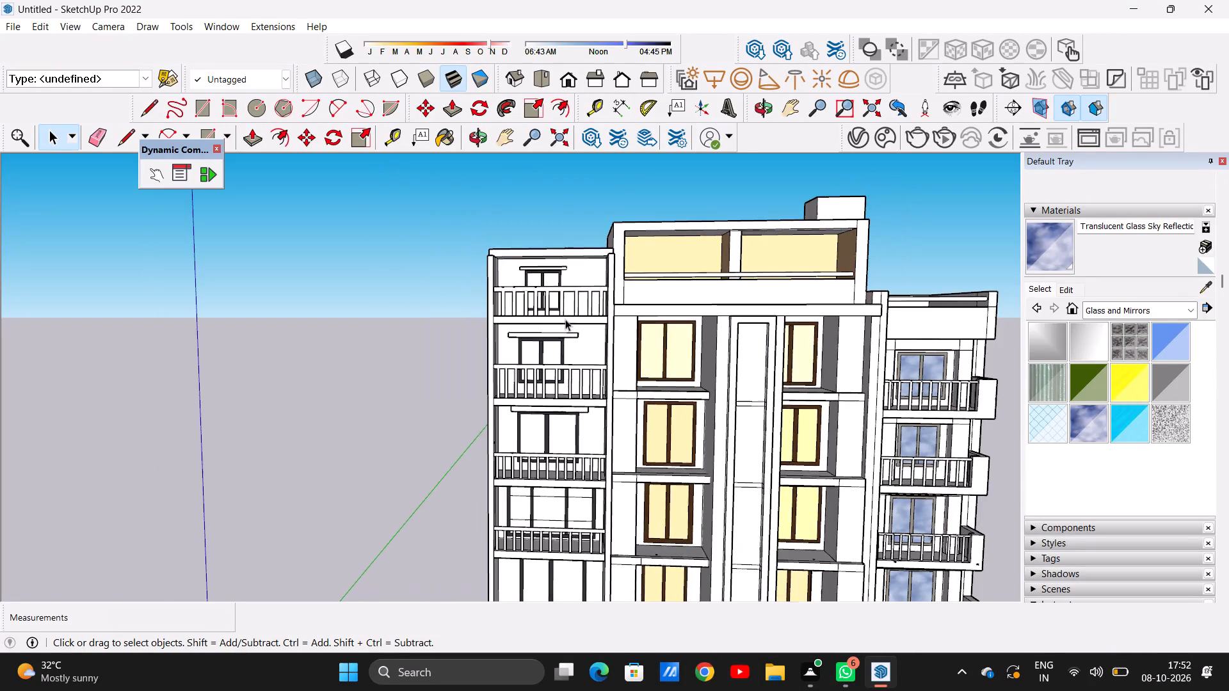
pyautogui.scroll(-1, 565, 319)
pyautogui.scroll(12, 545, 298)
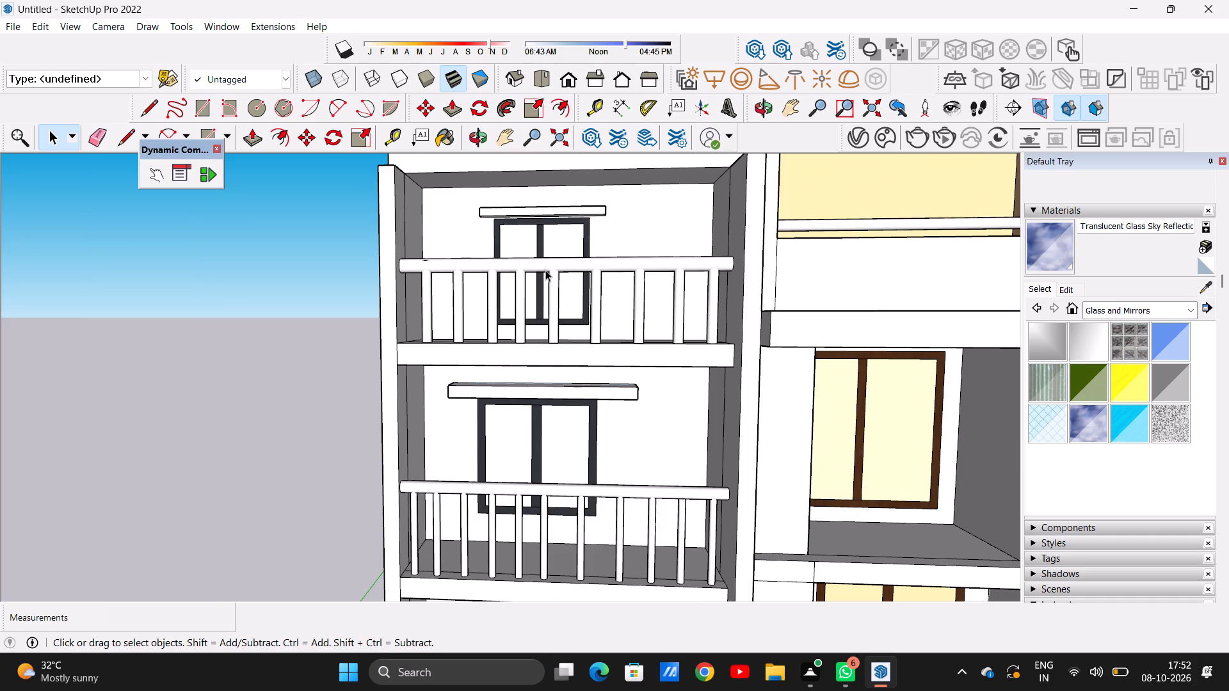
pyautogui.scroll(-14, 526, 390)
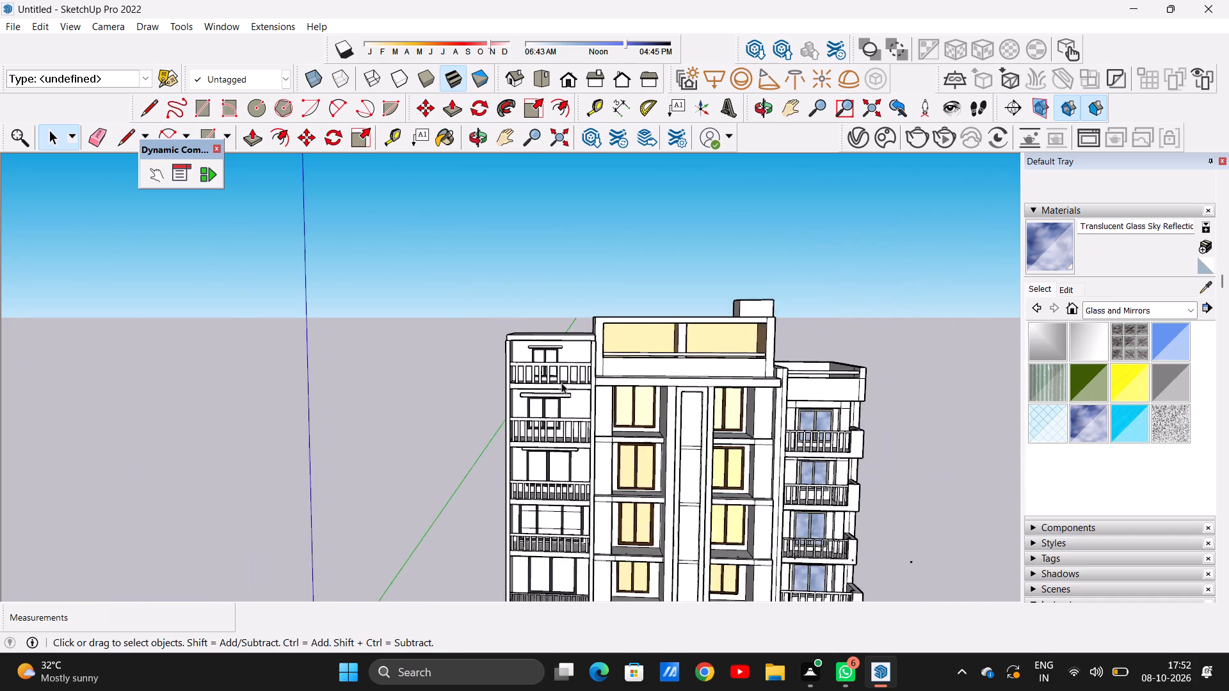
pyautogui.scroll(-2, 561, 383)
pyautogui.scroll(20, 555, 395)
pyautogui.scroll(4, 555, 395)
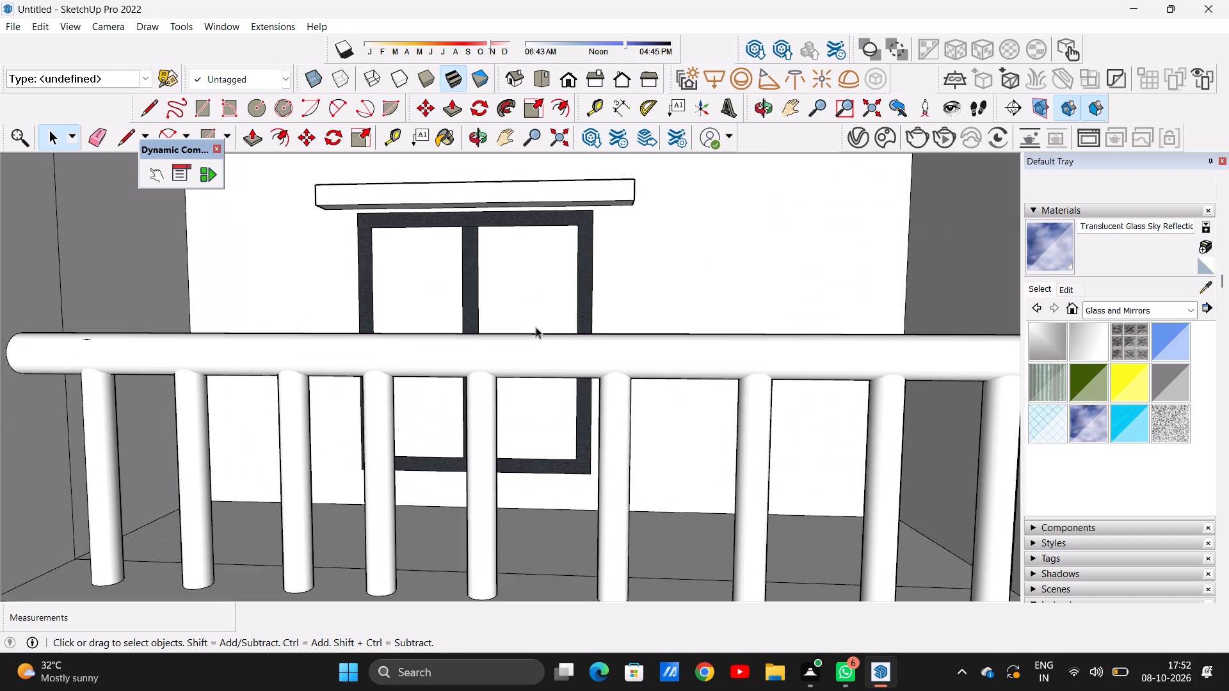
pyautogui.click(1038, 417)
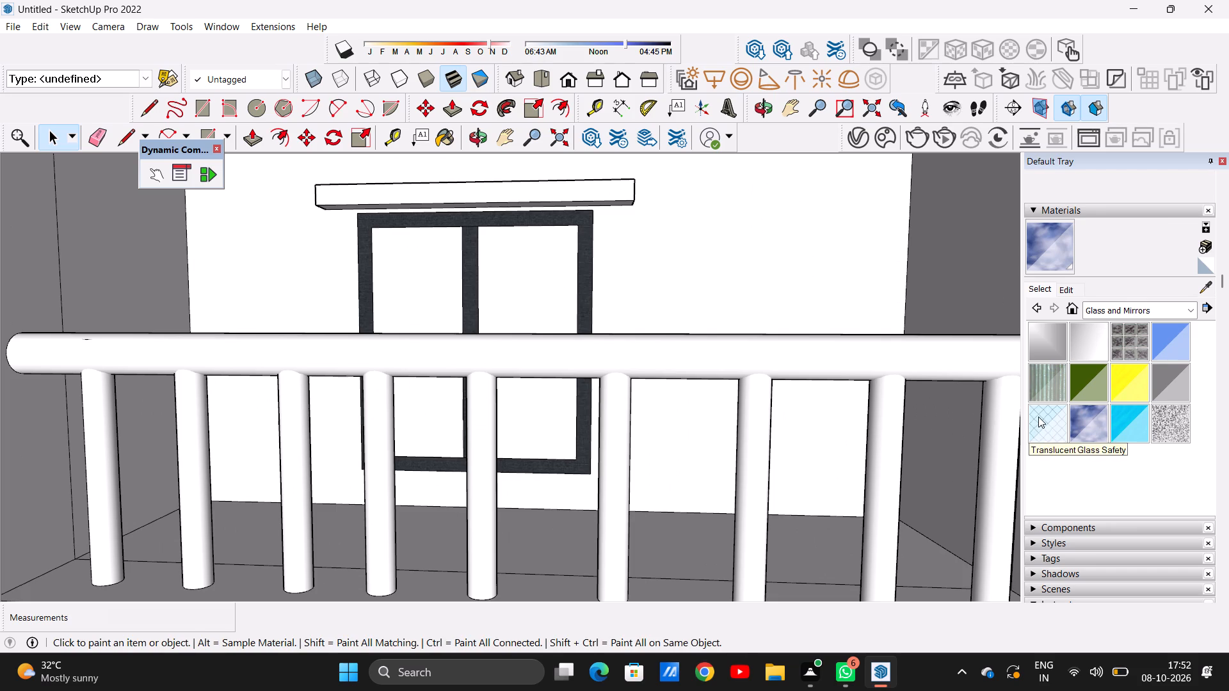
pyautogui.scroll(7, 515, 296)
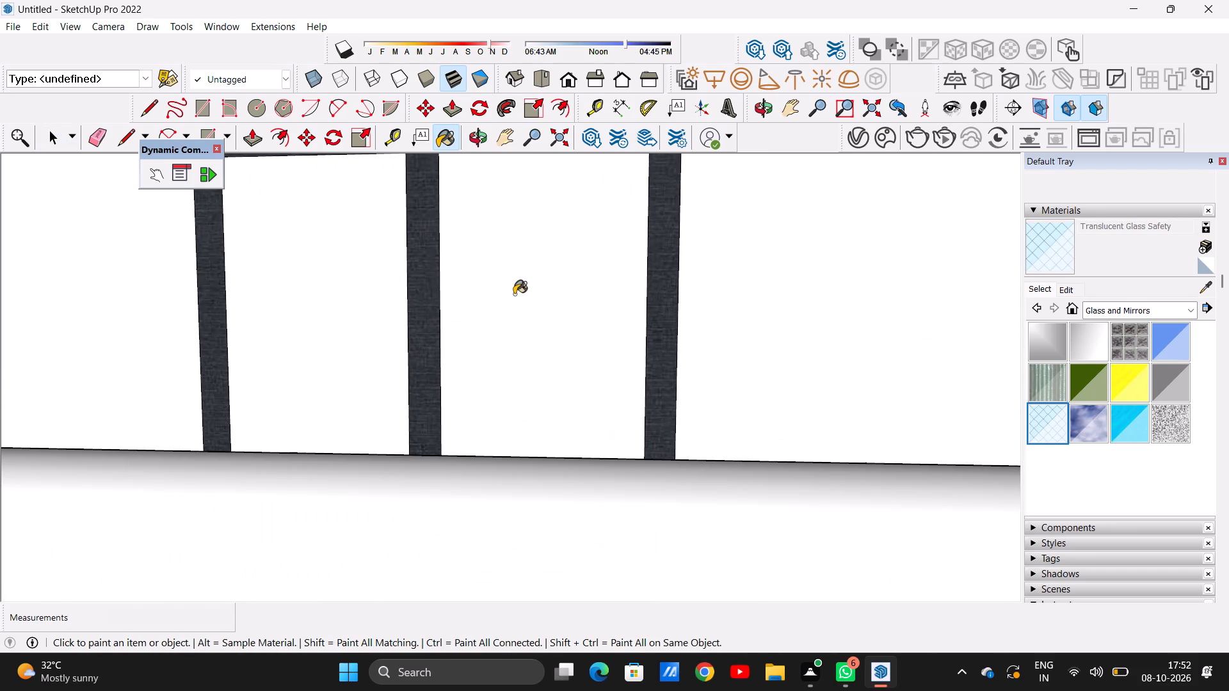
pyautogui.click(514, 294)
pyautogui.click(368, 324)
# Paint both panes of the left wing's second balcony window from the top with Translucent Glass Safety.
pyautogui.scroll(-5, 543, 326)
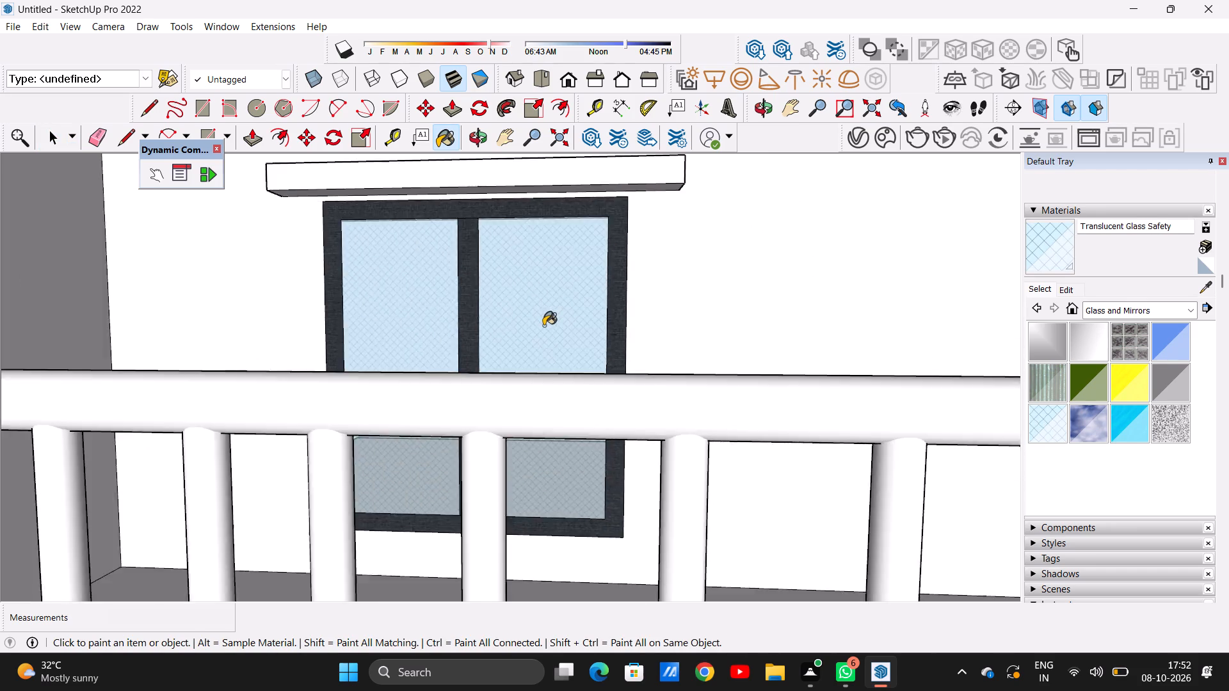
pyautogui.scroll(-18, 543, 326)
pyautogui.scroll(1, 529, 308)
pyautogui.scroll(-7, 529, 308)
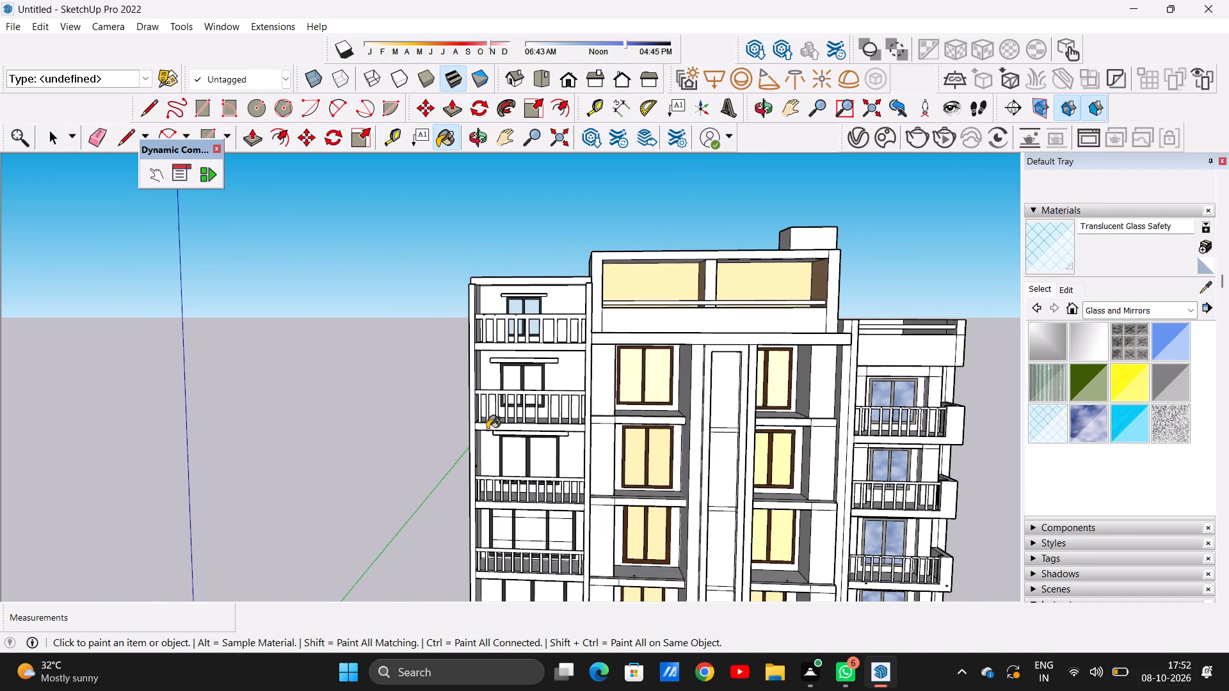
pyautogui.scroll(8, 522, 393)
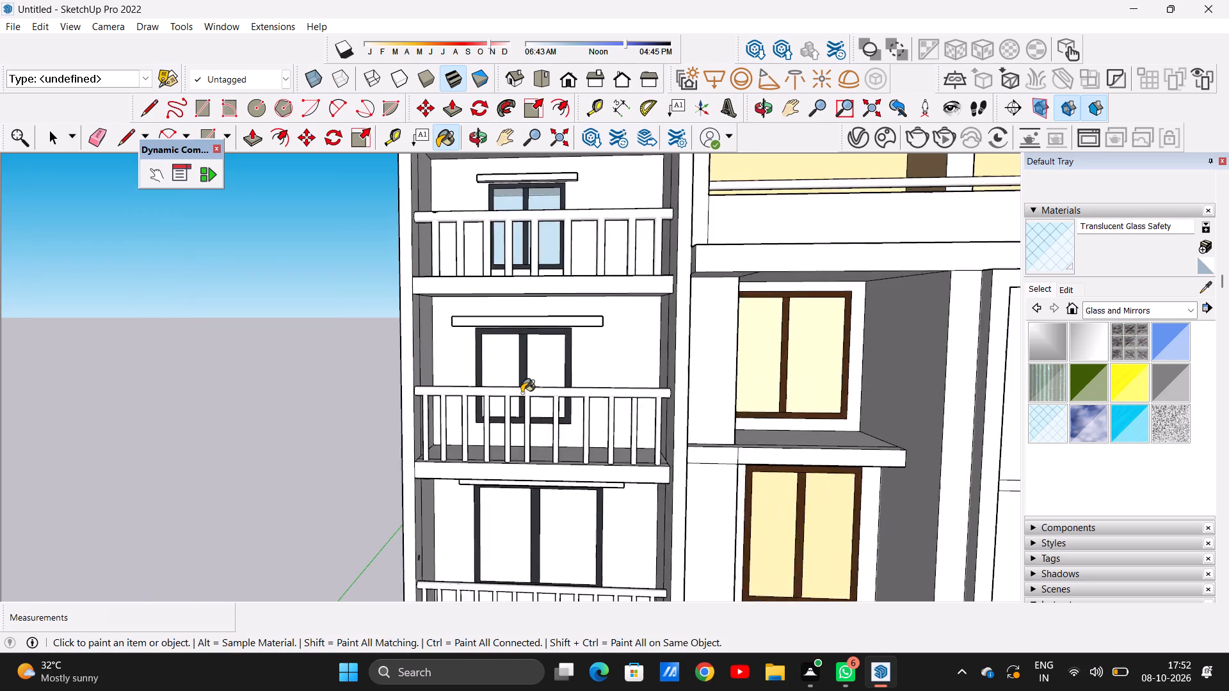
pyautogui.scroll(19, 522, 393)
pyautogui.scroll(-1, 526, 382)
pyautogui.scroll(4, 526, 381)
pyautogui.click(629, 267)
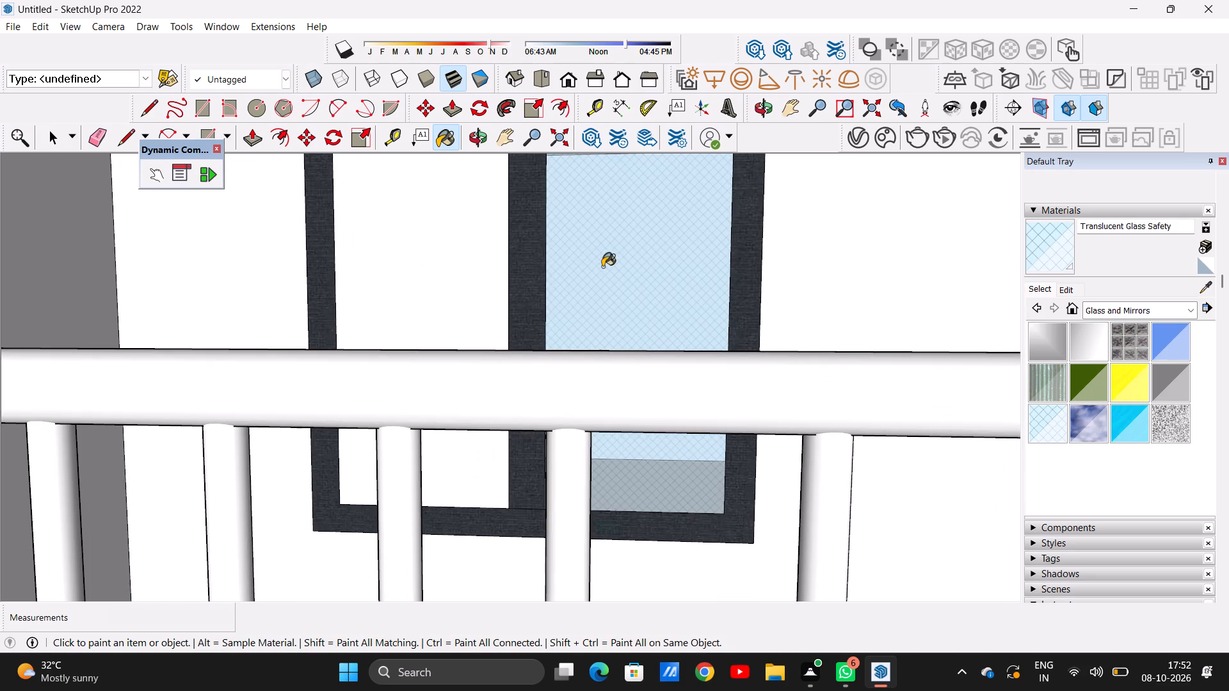
pyautogui.click(443, 280)
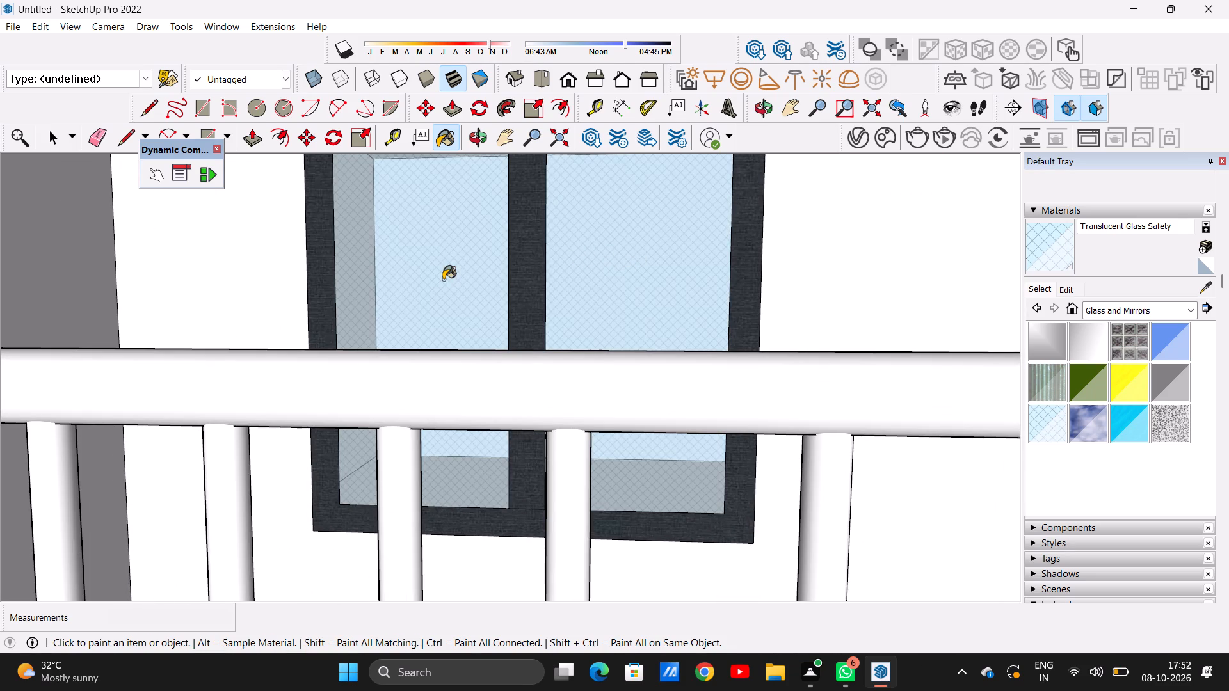
# Paint both panes of the left wing's third balcony window from the top with Translucent Glass Safety.
pyautogui.scroll(-20, 515, 361)
pyautogui.scroll(-3, 515, 361)
pyautogui.scroll(1, 553, 347)
pyautogui.scroll(-10, 553, 347)
pyautogui.scroll(7, 556, 400)
pyautogui.scroll(-1, 588, 454)
pyautogui.scroll(5, 588, 454)
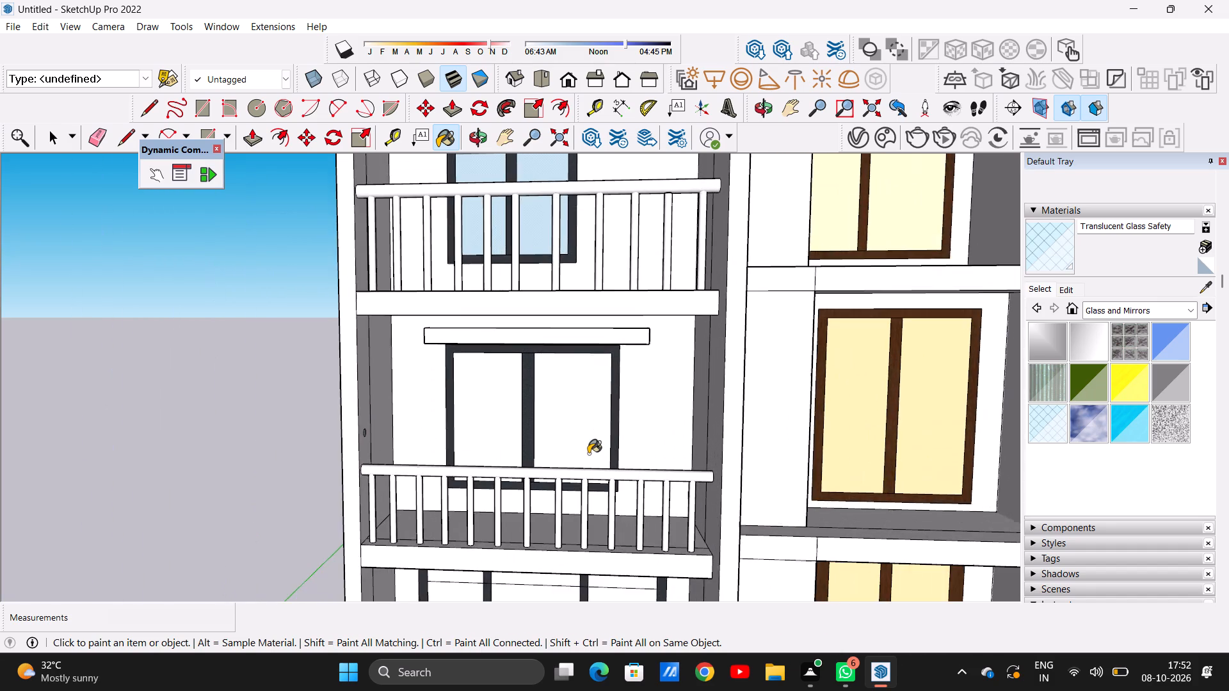
pyautogui.scroll(3, 588, 453)
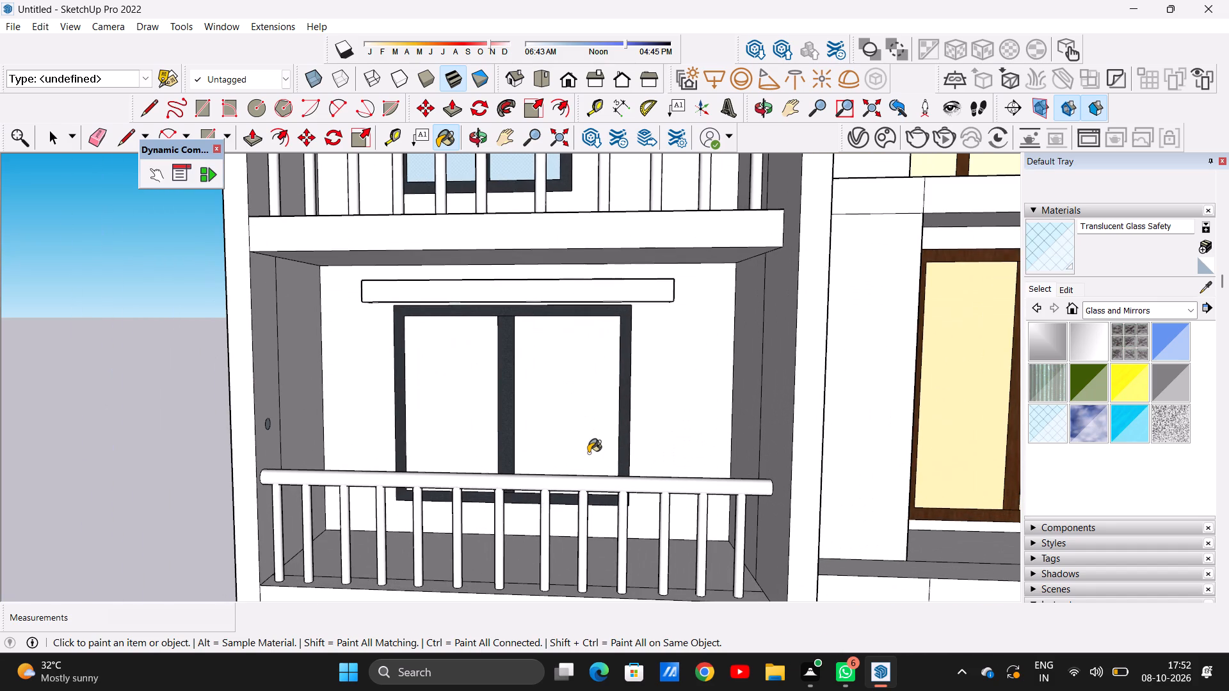
pyautogui.scroll(4, 631, 437)
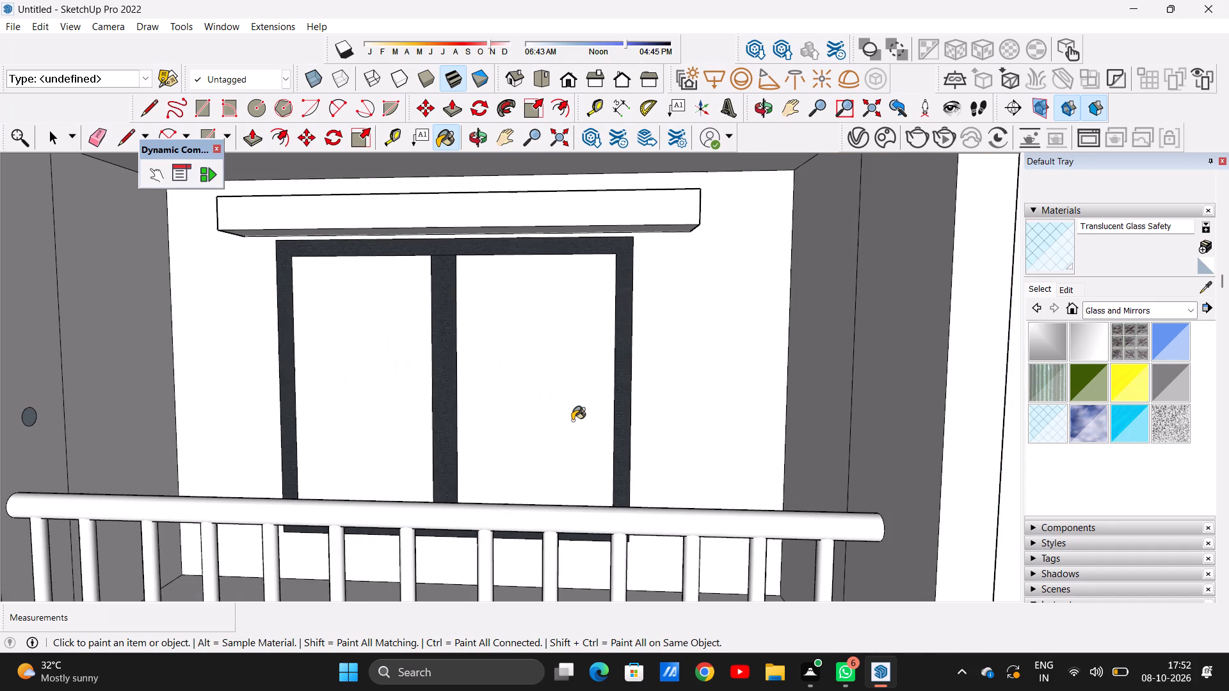
pyautogui.click(572, 420)
pyautogui.click(403, 418)
# Paint the upper and middle rows of panes in the left wing's three-bay fourth balcony window with Translucent Glass Safety.
pyautogui.scroll(-4, 559, 419)
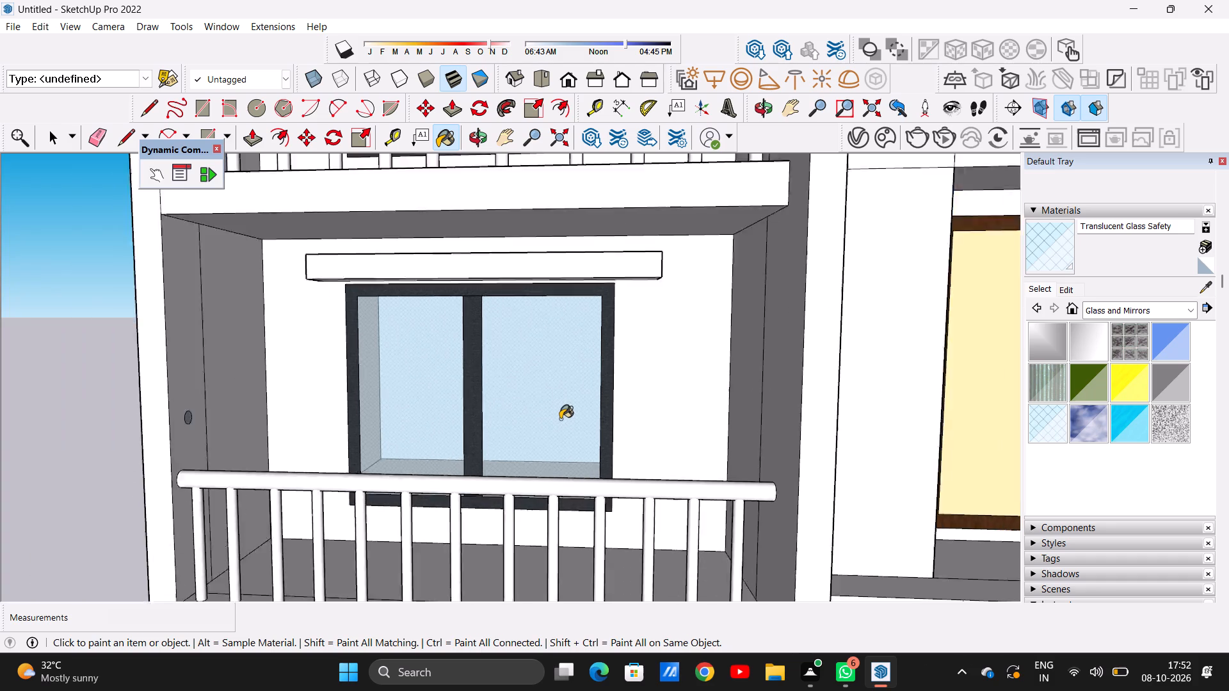
pyautogui.scroll(-17, 560, 419)
pyautogui.scroll(5, 540, 450)
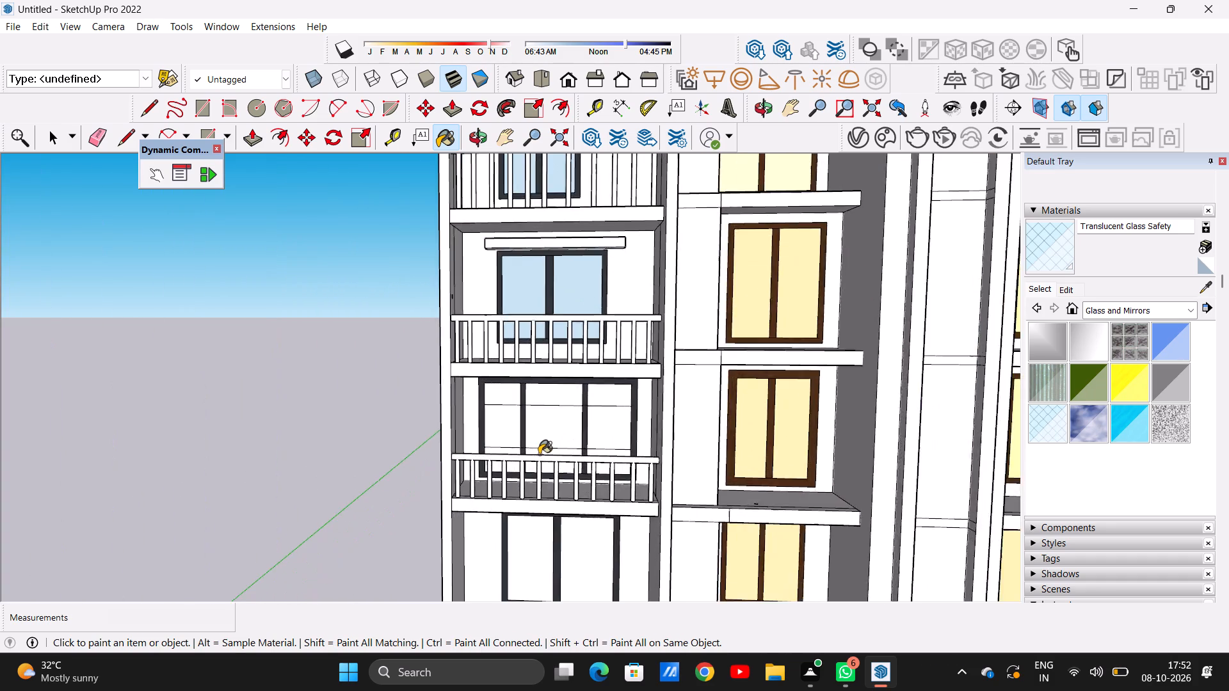
pyautogui.scroll(9, 539, 454)
pyautogui.scroll(5, 611, 424)
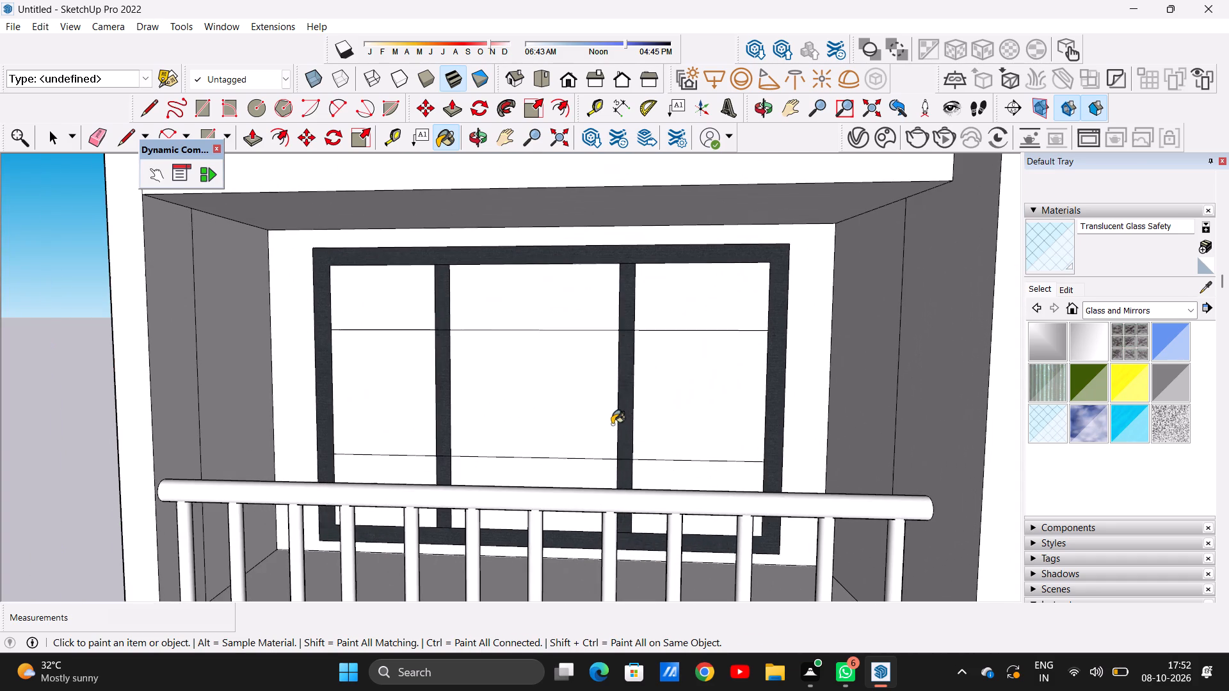
pyautogui.click(380, 299)
pyautogui.click(493, 297)
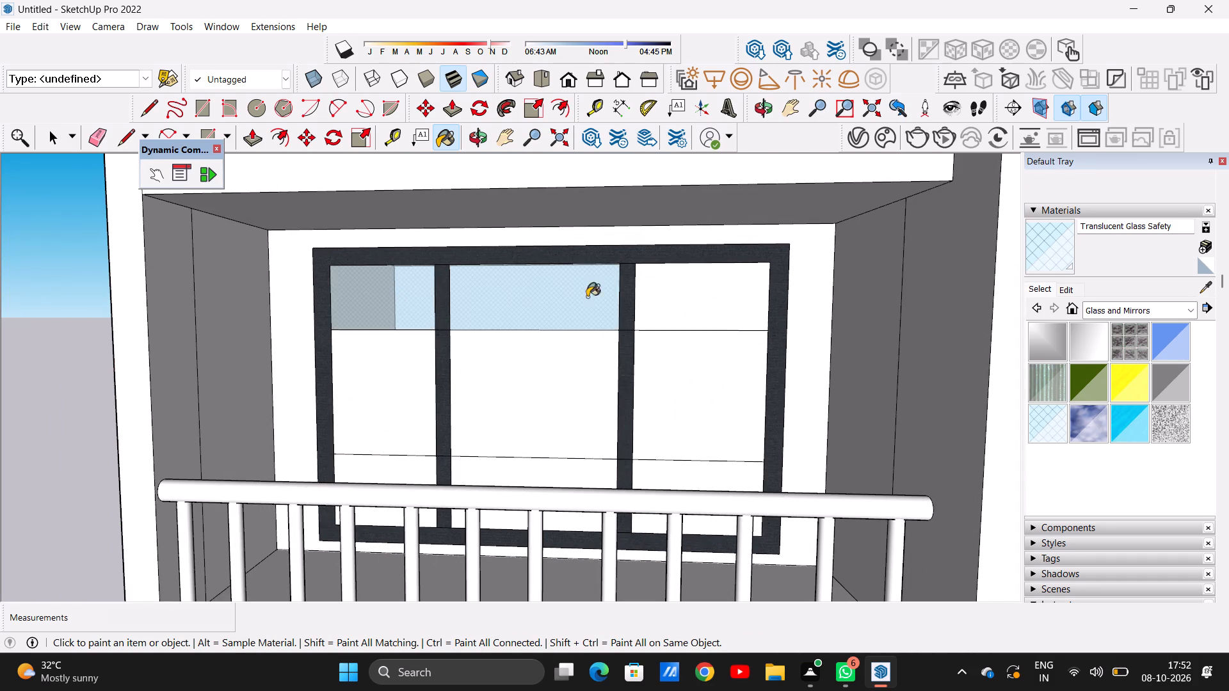
pyautogui.click(665, 294)
pyautogui.click(686, 376)
pyautogui.click(584, 387)
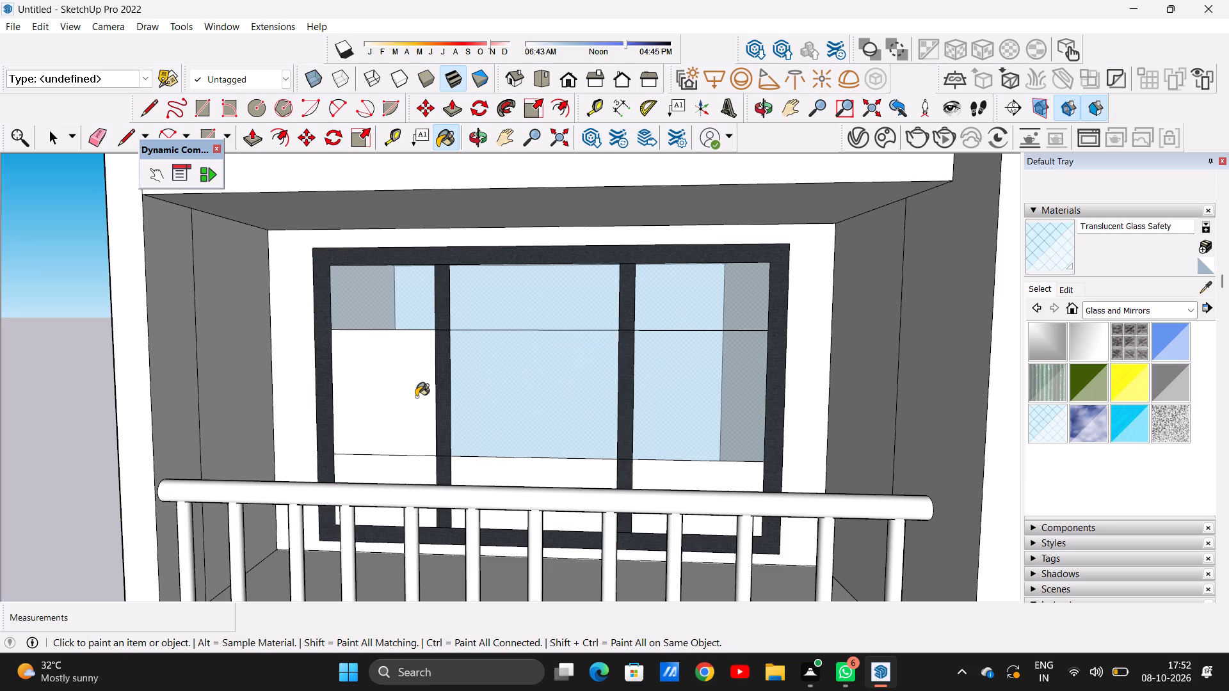
pyautogui.click(403, 399)
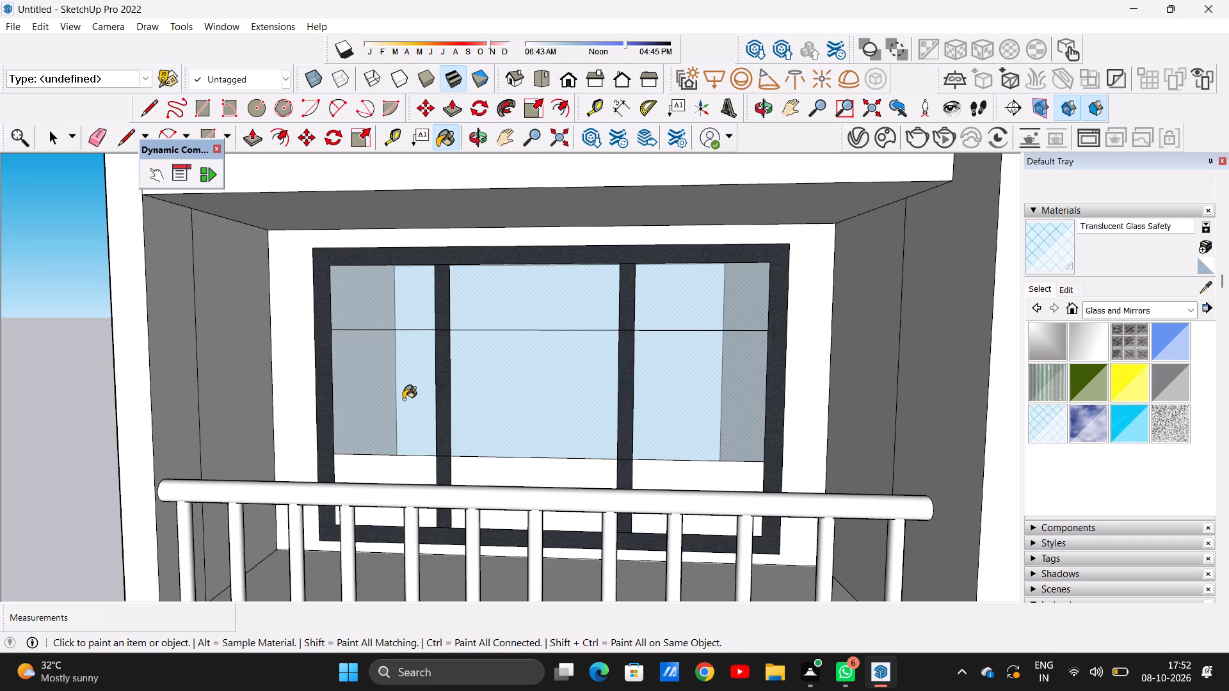
# Paint the three bottom panes of the left wing's three-bay balcony window, behind the railing, with Translucent Glass Safety.
pyautogui.scroll(-3, 403, 399)
pyautogui.moveTo(463, 435); pyautogui.dragTo(451, 494, button='middle')
pyautogui.scroll(5, 437, 456)
pyautogui.scroll(-1, 423, 455)
pyautogui.scroll(2, 422, 455)
pyautogui.scroll(-1, 410, 439)
pyautogui.scroll(11, 410, 438)
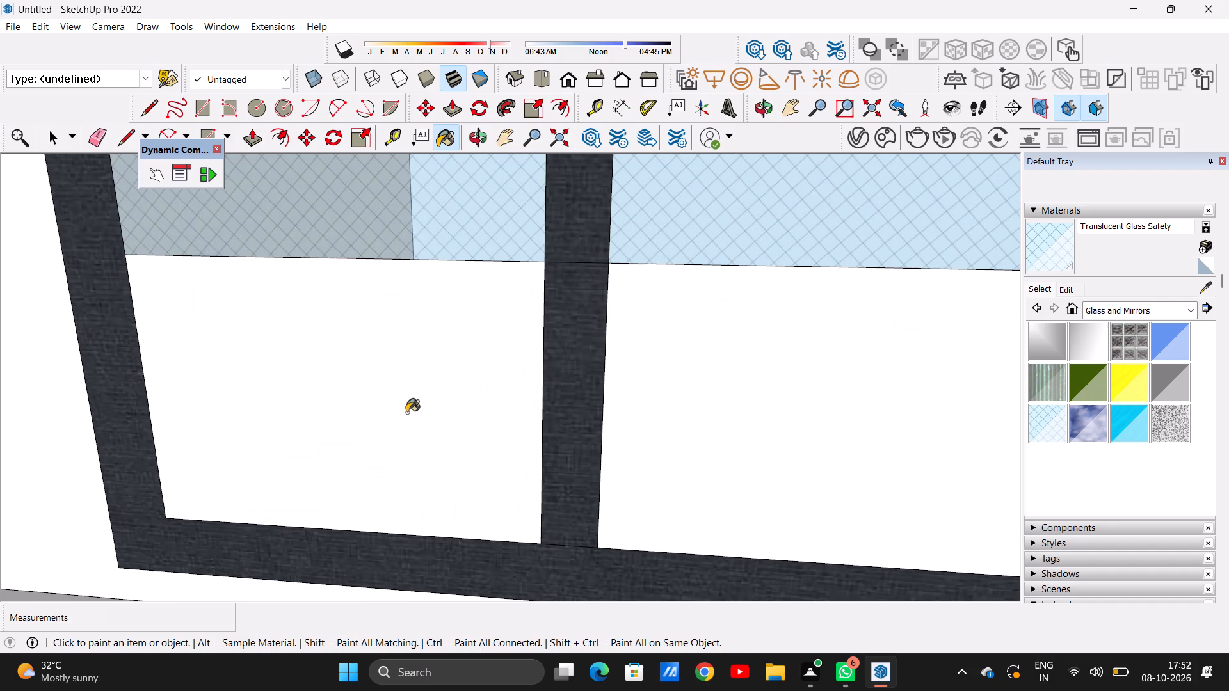
pyautogui.click(398, 401)
pyautogui.click(703, 425)
pyautogui.scroll(-6, 429, 439)
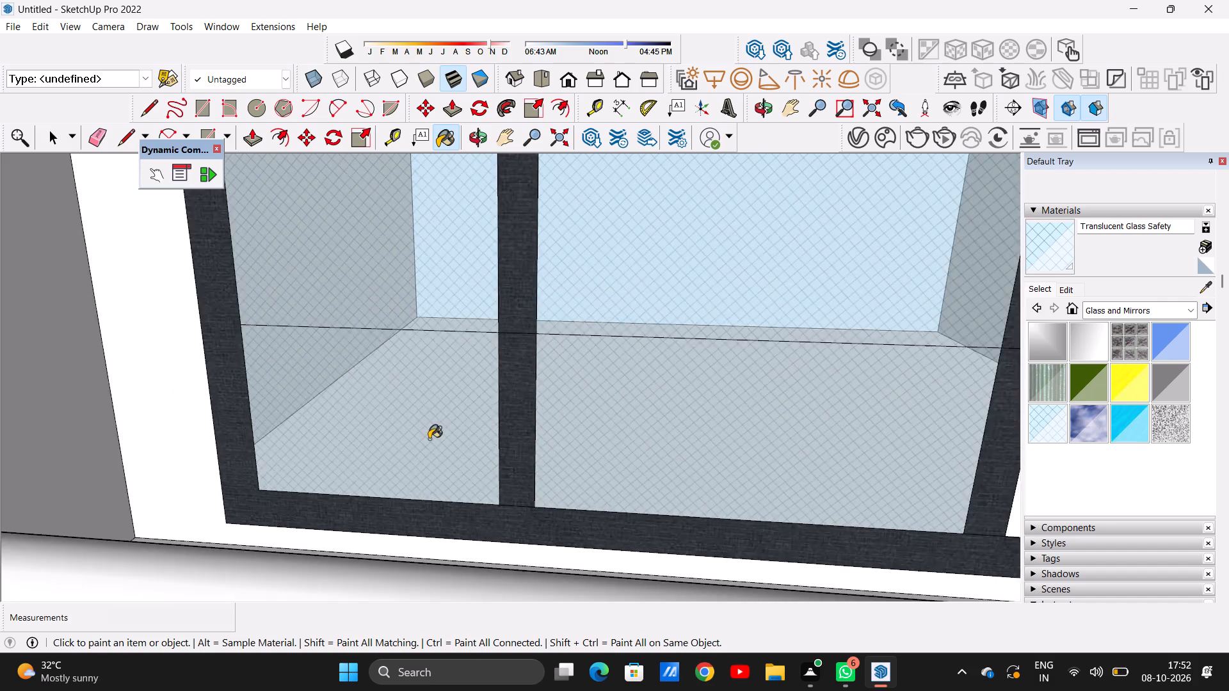
pyautogui.scroll(-15, 429, 439)
pyautogui.scroll(20, 663, 441)
pyautogui.scroll(1, 663, 441)
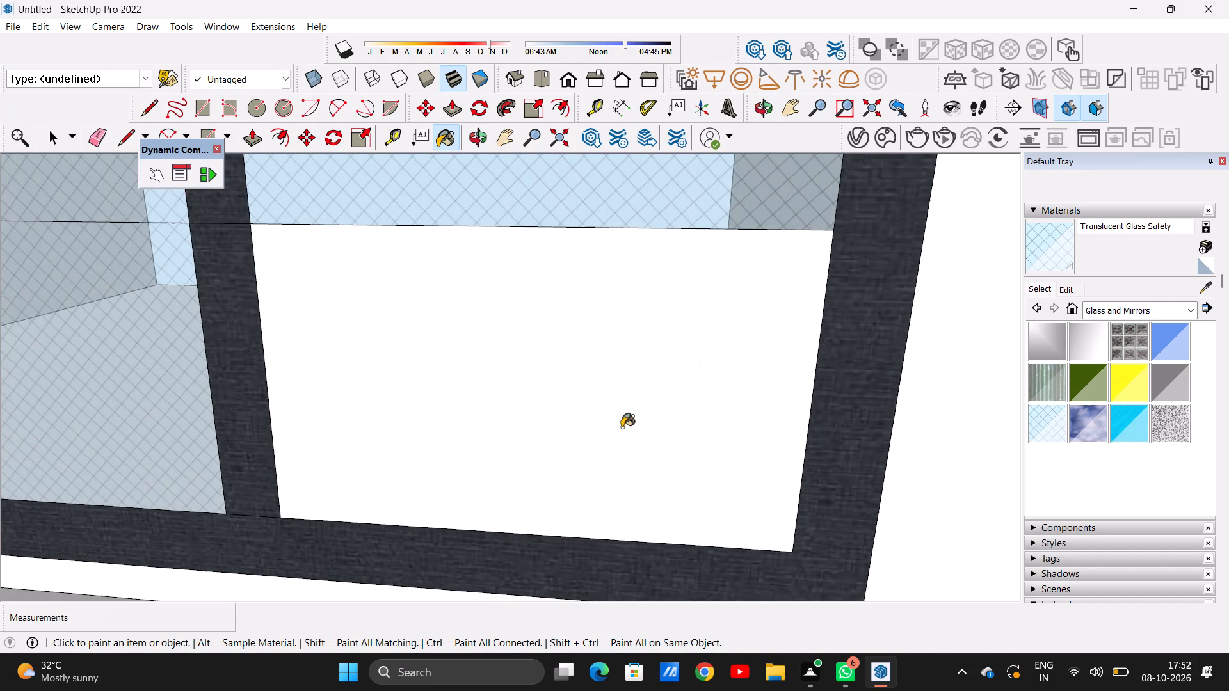
pyautogui.click(621, 427)
# Paint both panes of the left wing's lowest balcony window, above the arch, with Translucent Glass Safety.
pyautogui.scroll(-20, 620, 427)
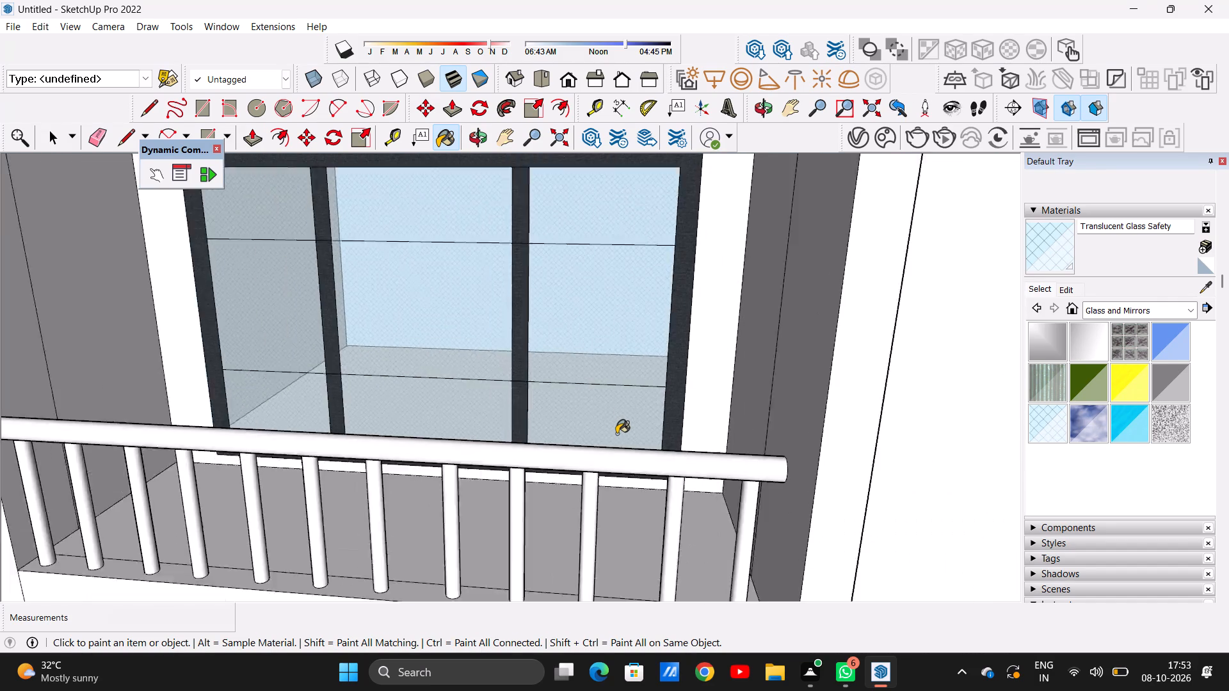
pyautogui.scroll(-6, 616, 434)
pyautogui.moveTo(607, 440); pyautogui.dragTo(613, 365, button='middle')
pyautogui.scroll(-4, 591, 434)
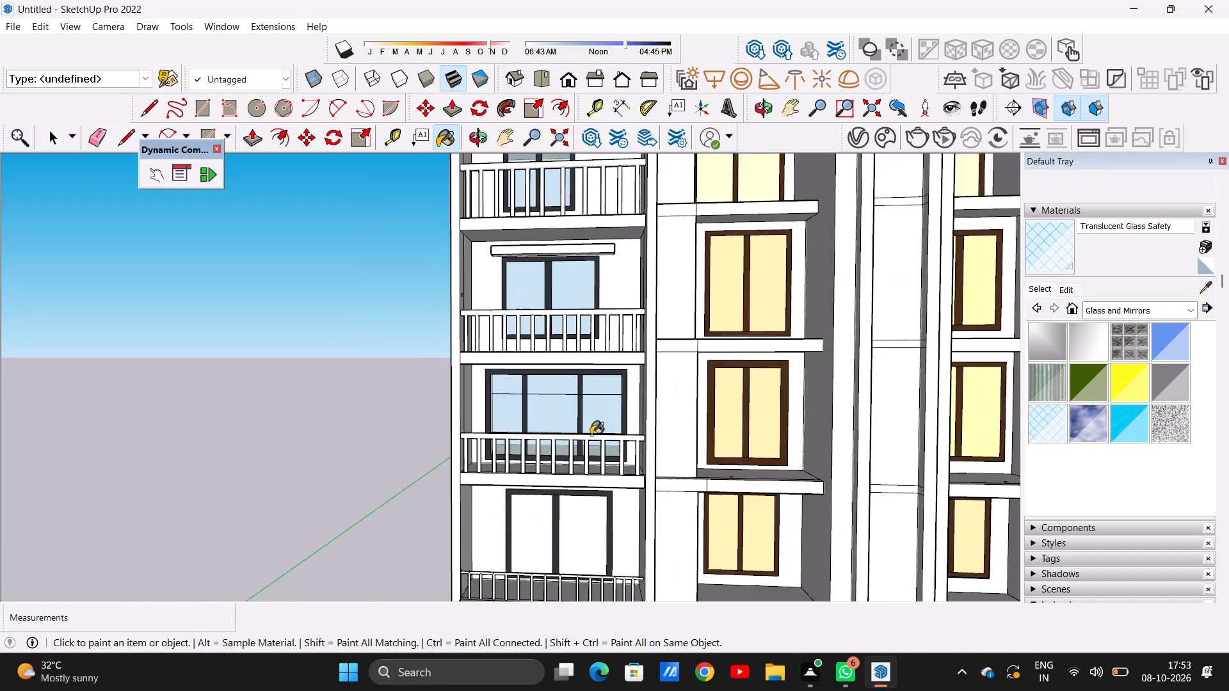
pyautogui.scroll(-13, 591, 435)
pyautogui.scroll(15, 588, 461)
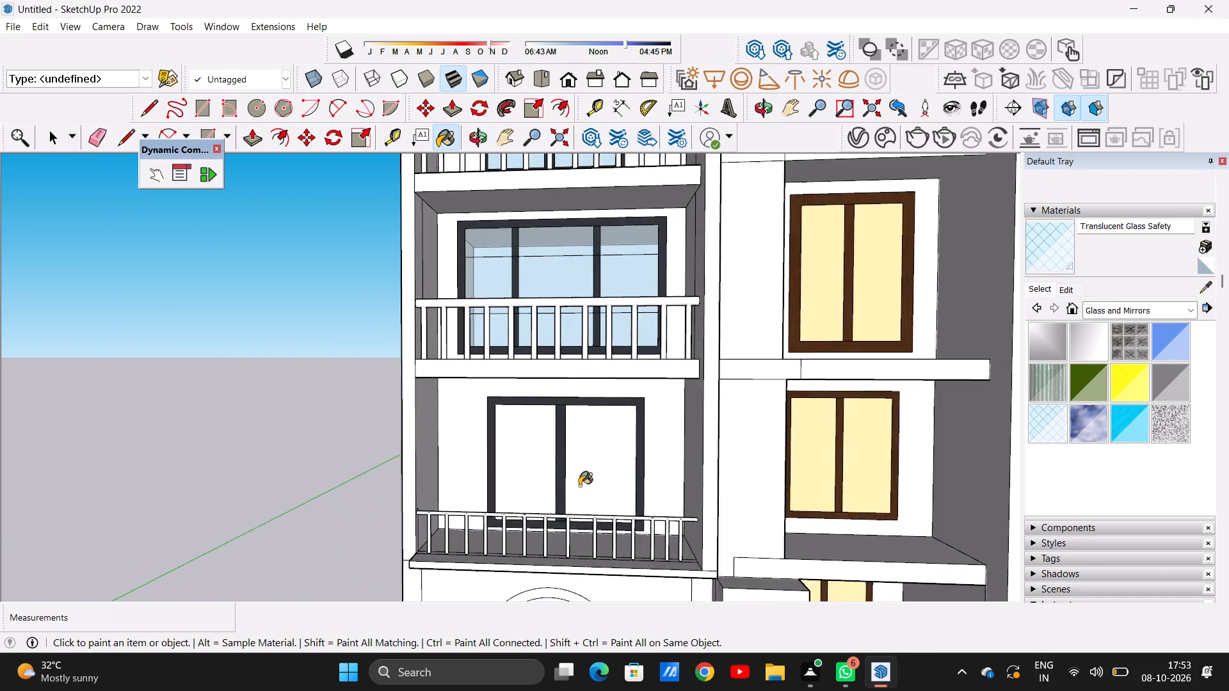
pyautogui.scroll(5, 579, 486)
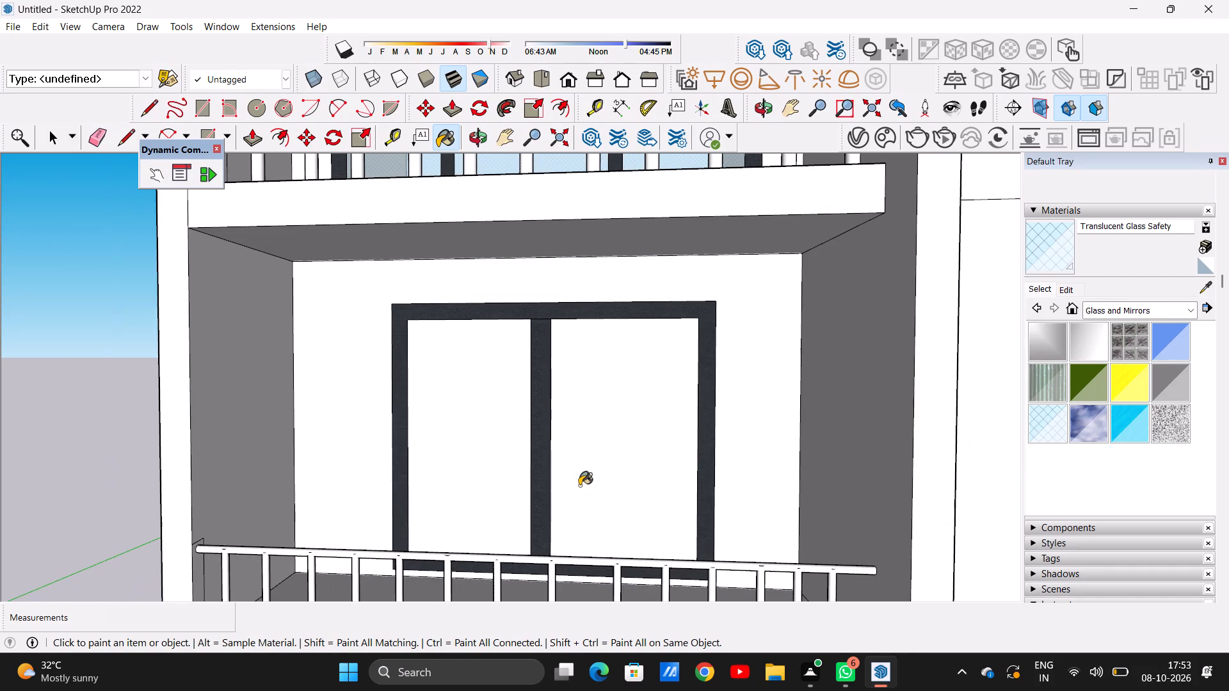
pyautogui.scroll(9, 505, 452)
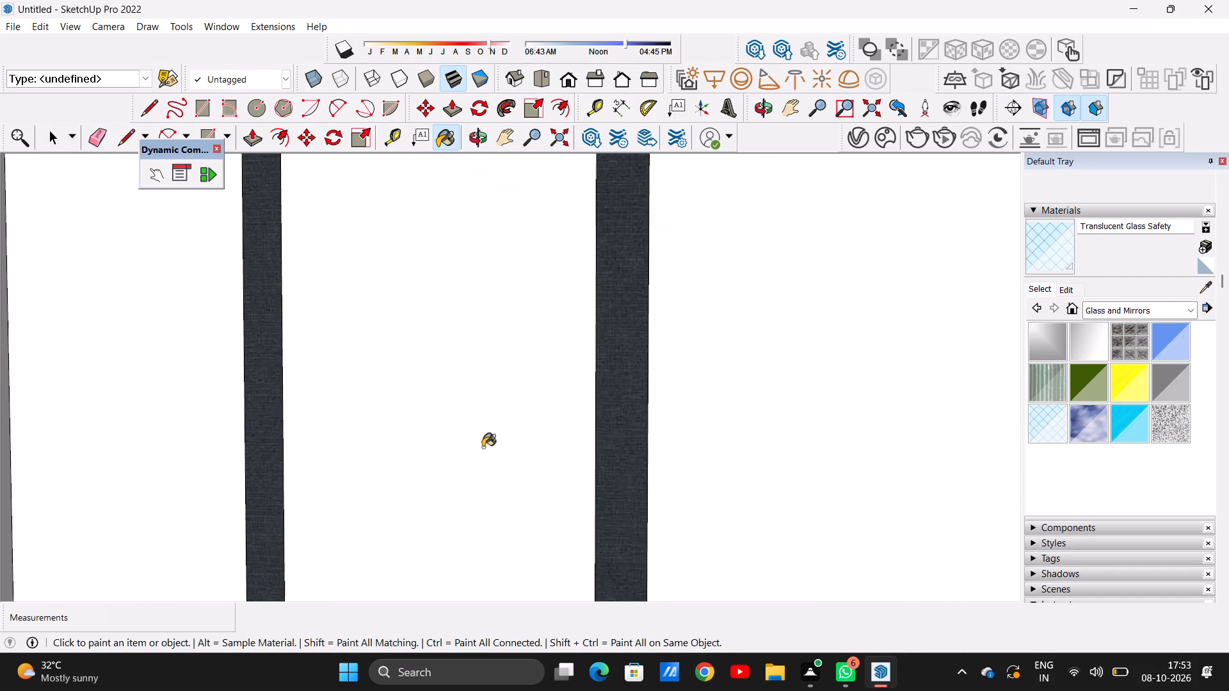
pyautogui.click(483, 447)
pyautogui.click(709, 449)
pyautogui.scroll(-4, 685, 504)
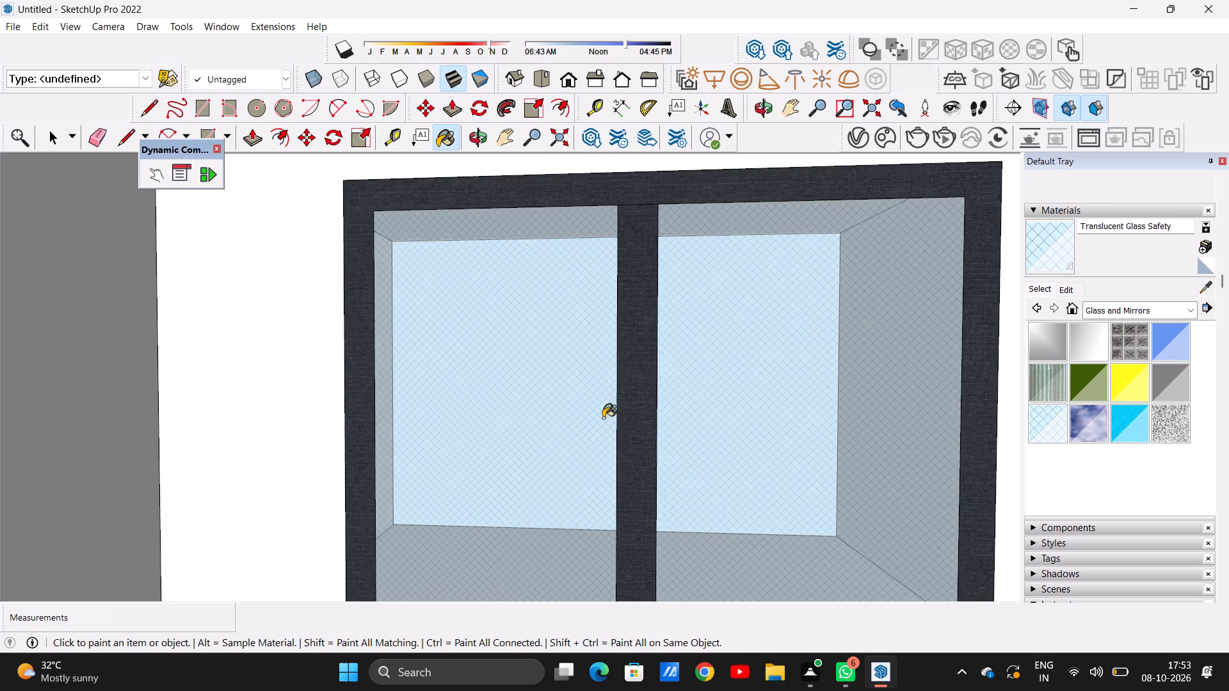
# Paint the wall strip left of the central block's top-floor left window with Terrazzo Light Blue from the Synthetic Surfaces collection.
pyautogui.scroll(-20, 603, 418)
pyautogui.scroll(-9, 603, 418)
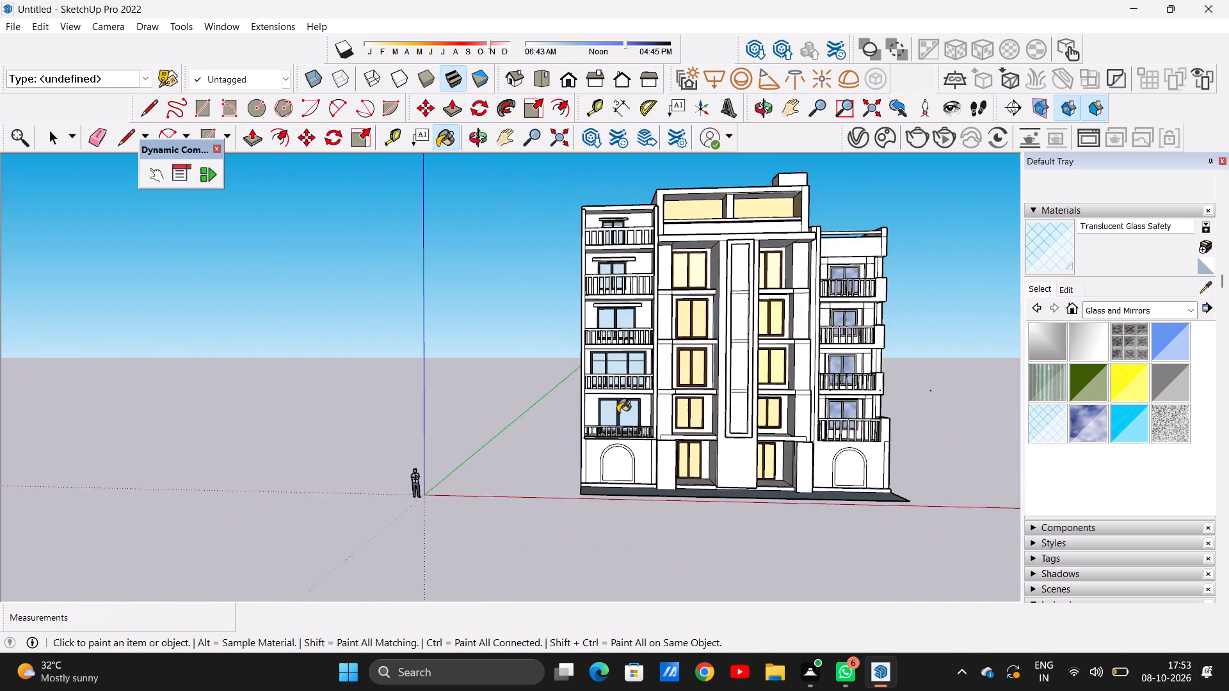
pyautogui.scroll(-2, 618, 413)
pyautogui.scroll(6, 647, 282)
pyautogui.scroll(-3, 581, 342)
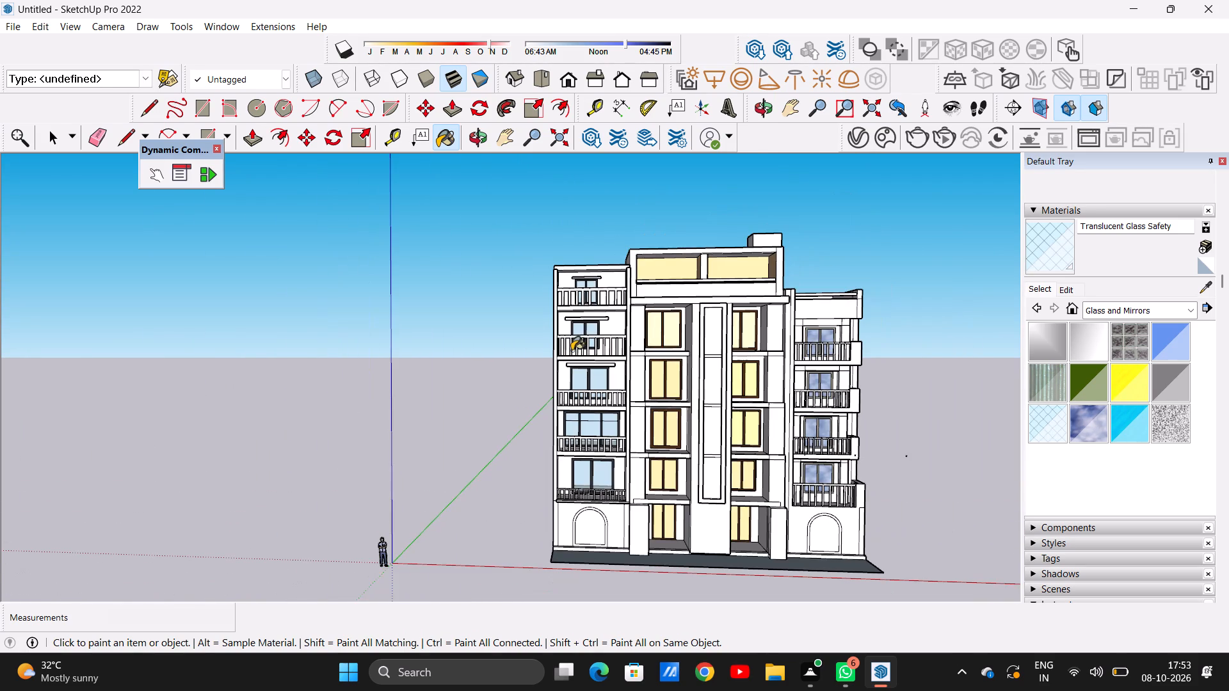
pyautogui.scroll(5, 608, 386)
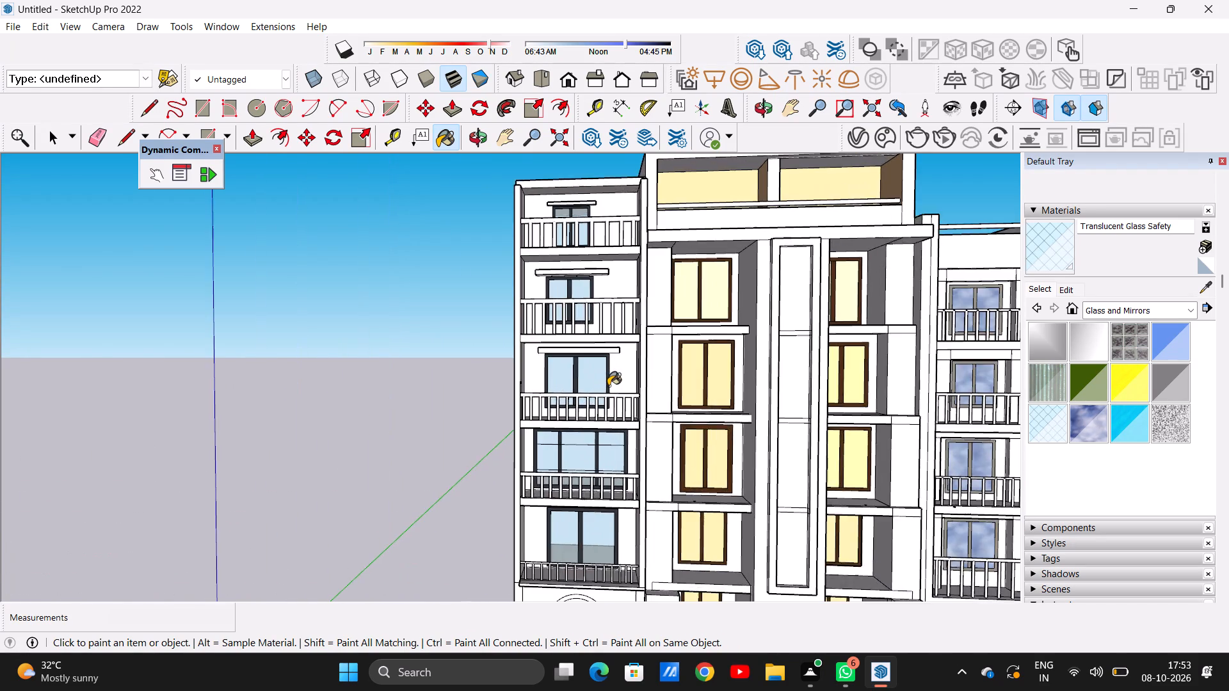
pyautogui.scroll(3, 608, 386)
pyautogui.press('space')
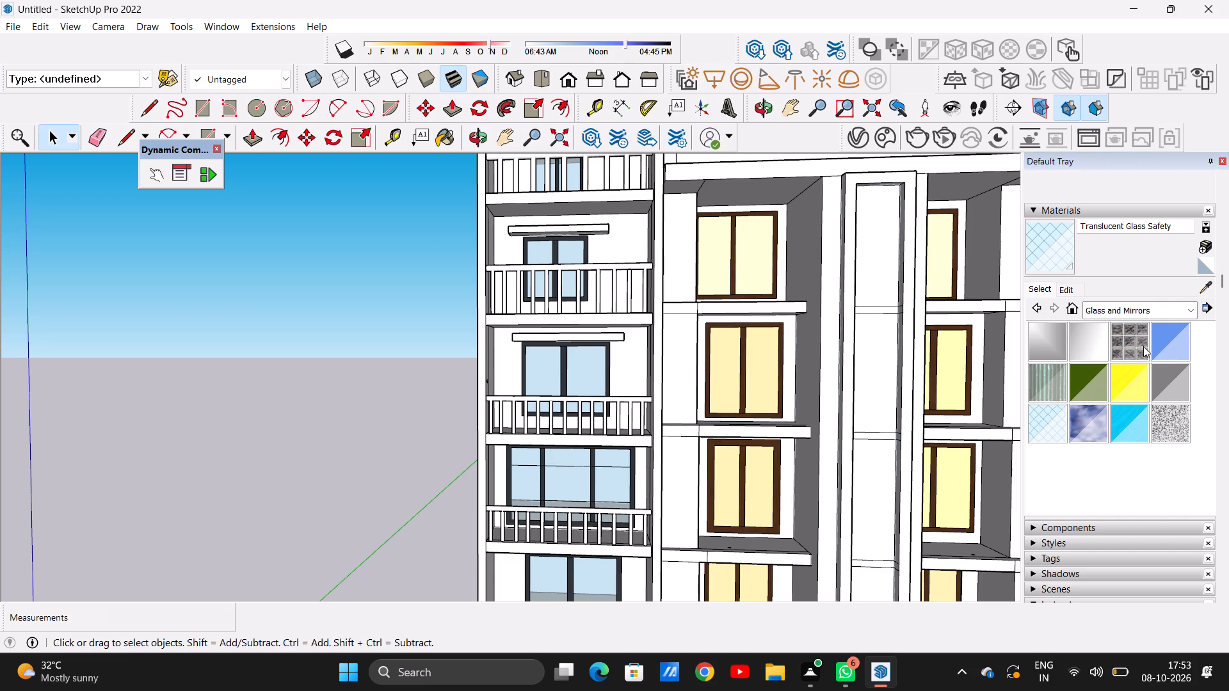
pyautogui.click(1189, 308)
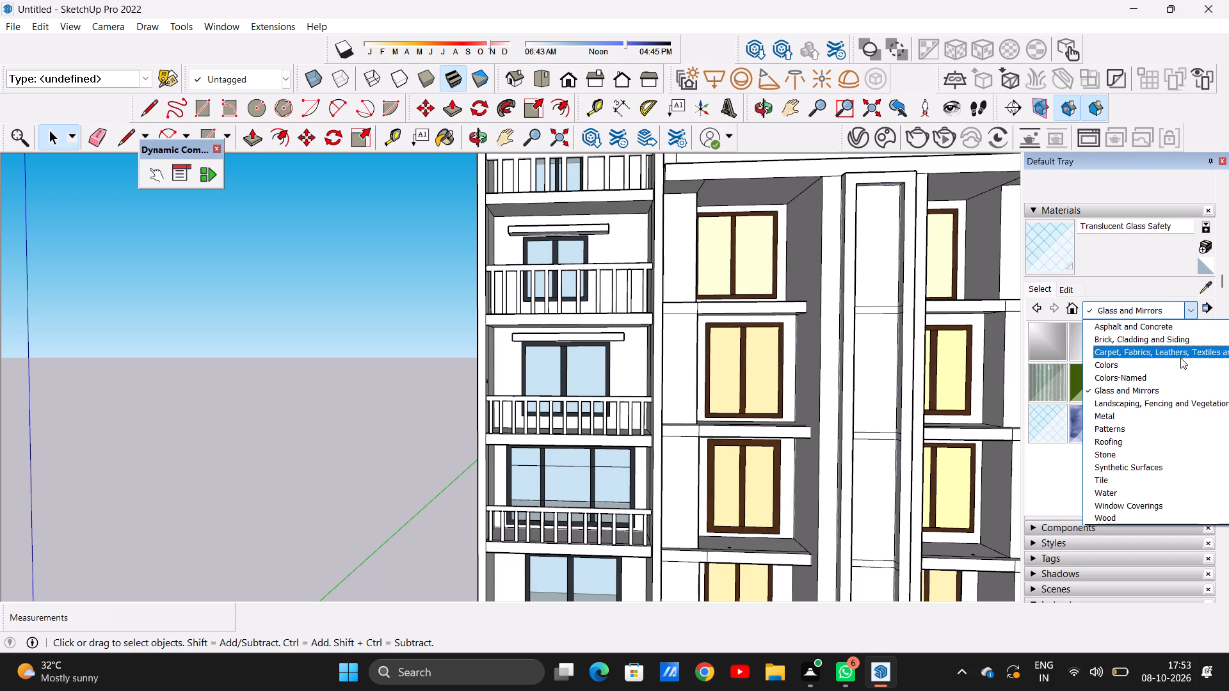
pyautogui.click(1138, 470)
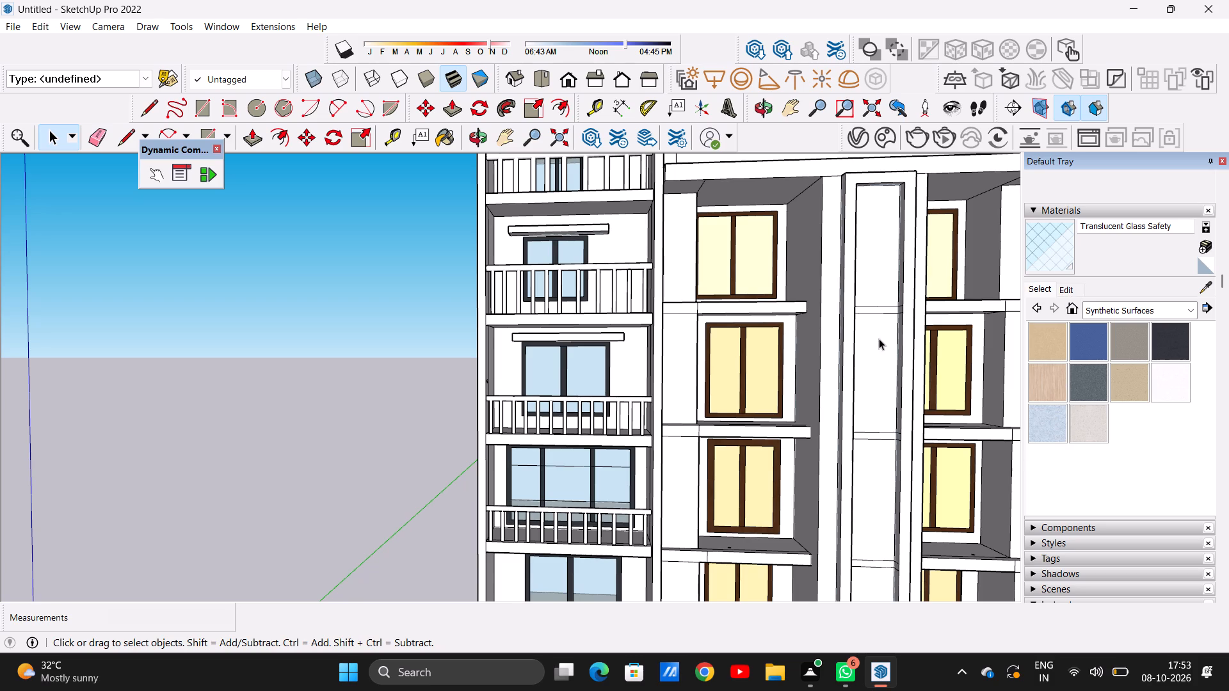
pyautogui.click(1054, 434)
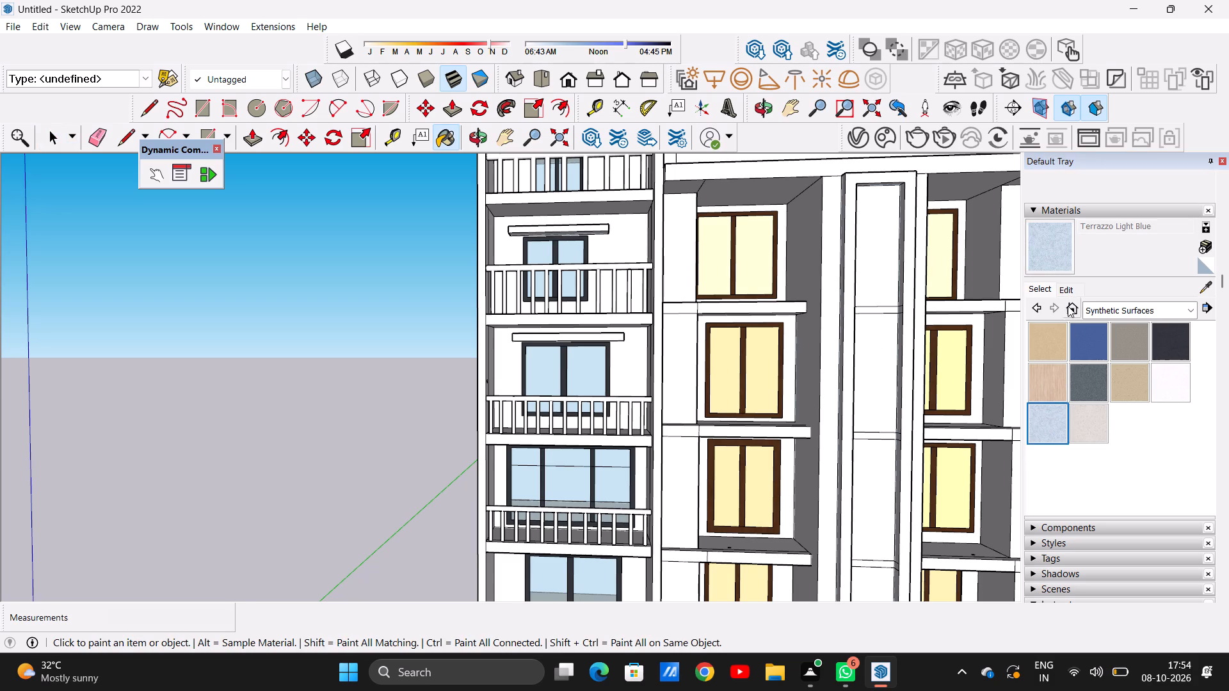
pyautogui.click(1068, 293)
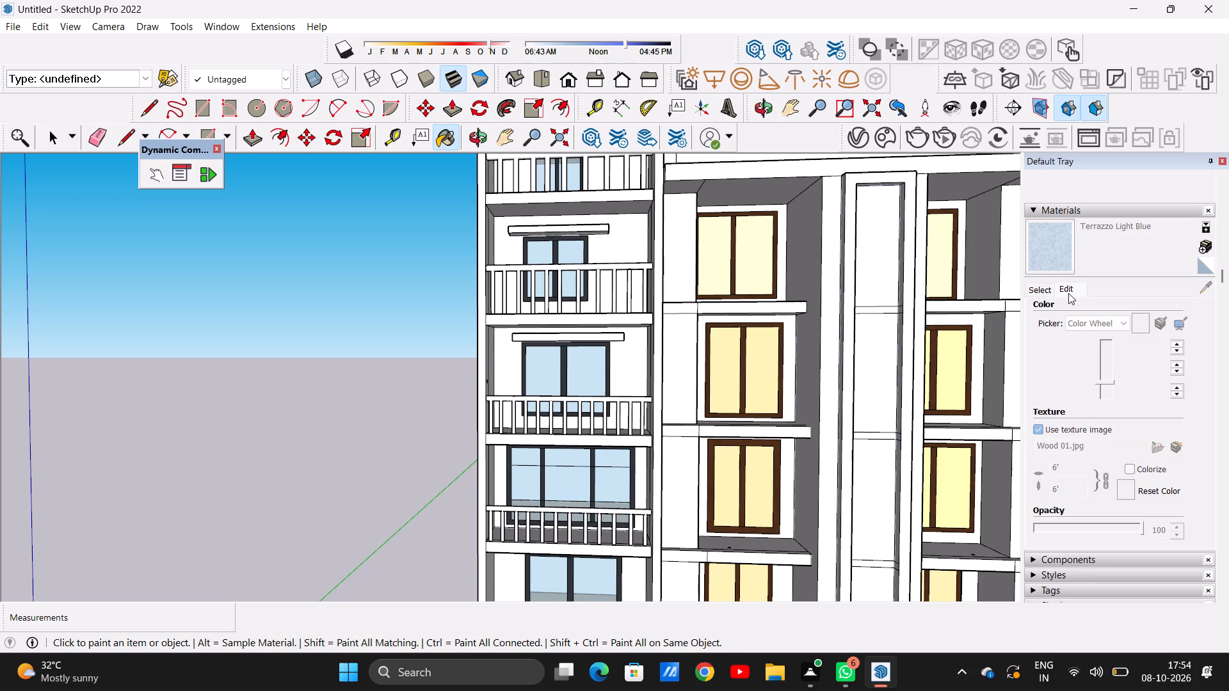
pyautogui.scroll(-2, 889, 385)
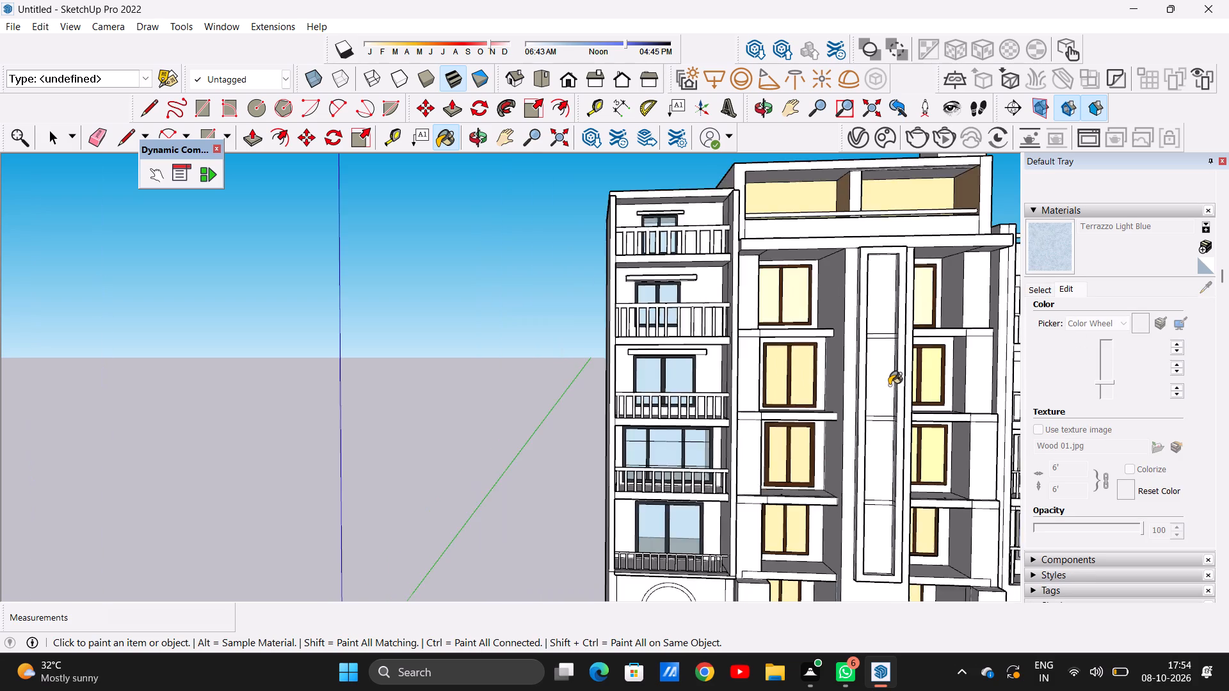
pyautogui.scroll(-7, 889, 385)
pyautogui.scroll(6, 876, 388)
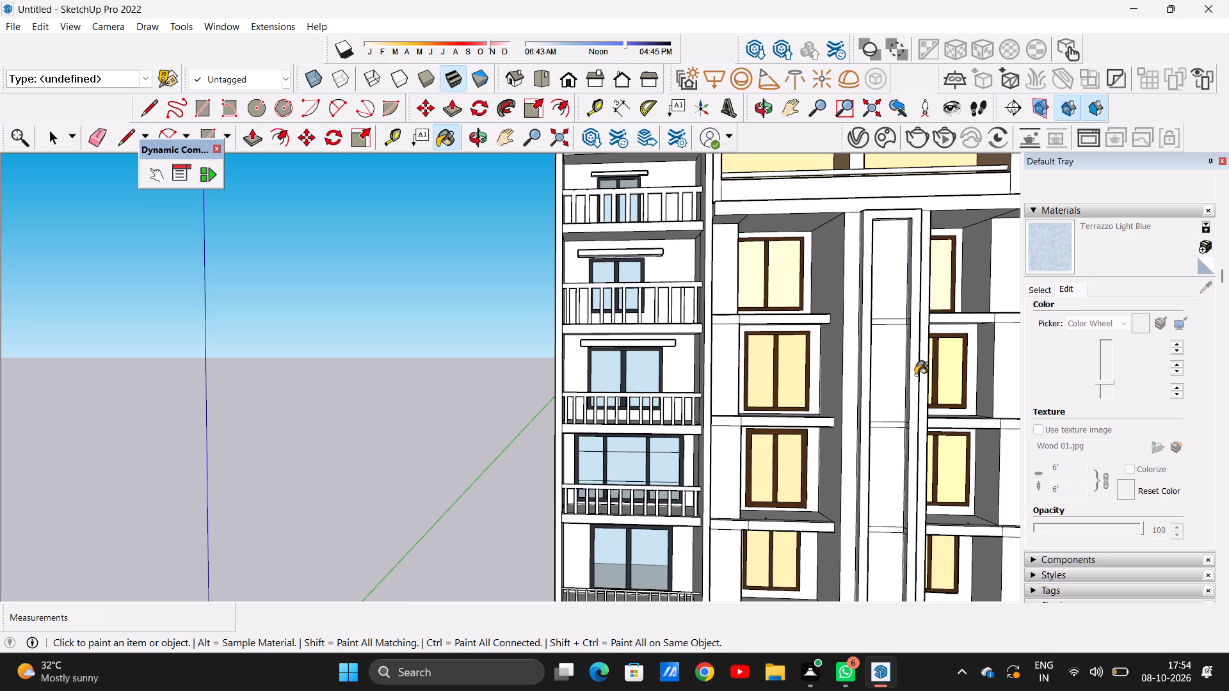
pyautogui.scroll(-9, 817, 360)
pyautogui.scroll(-19, 707, 348)
pyautogui.scroll(6, 718, 324)
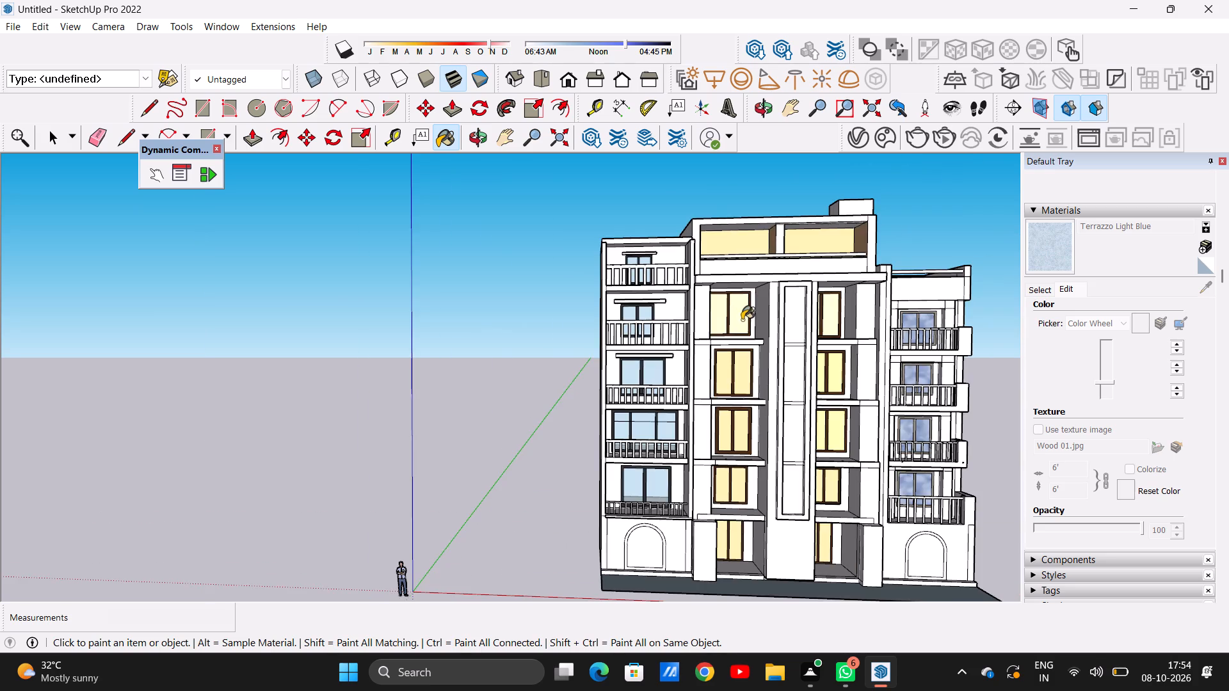
pyautogui.scroll(11, 737, 324)
pyautogui.click(654, 324)
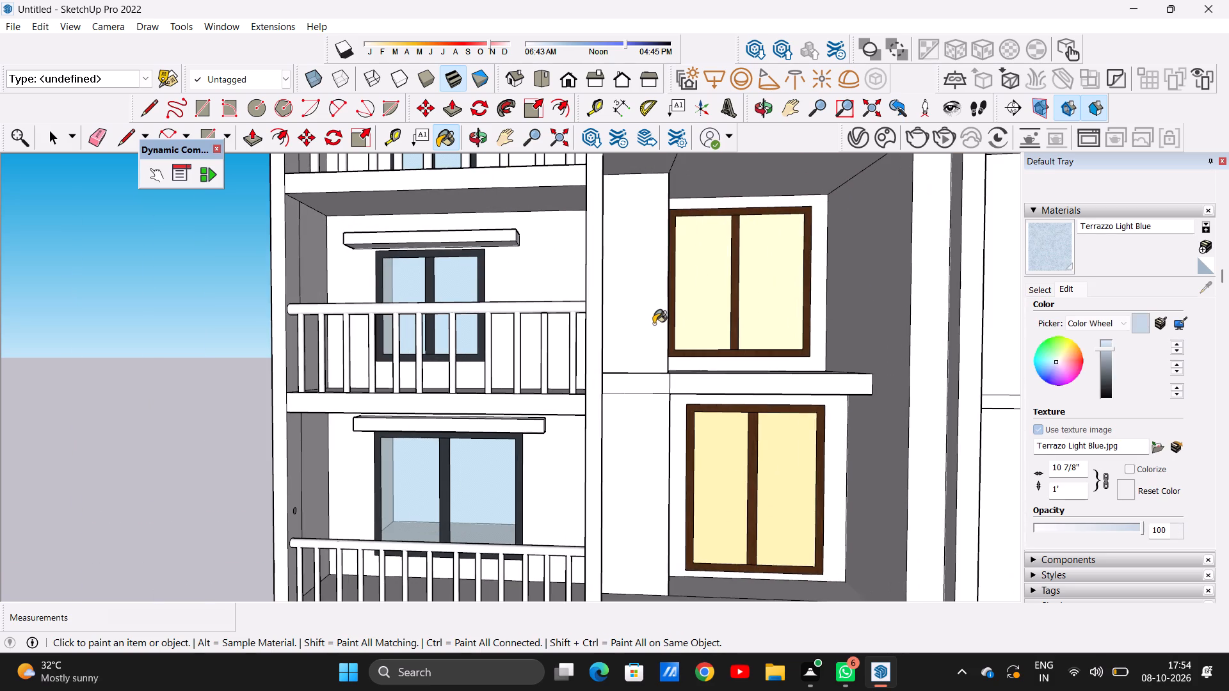
# Darken the Terrazzo Light Blue material to a greyer blue by lowering its brightness.
pyautogui.scroll(-4, 613, 330)
pyautogui.scroll(4, 613, 330)
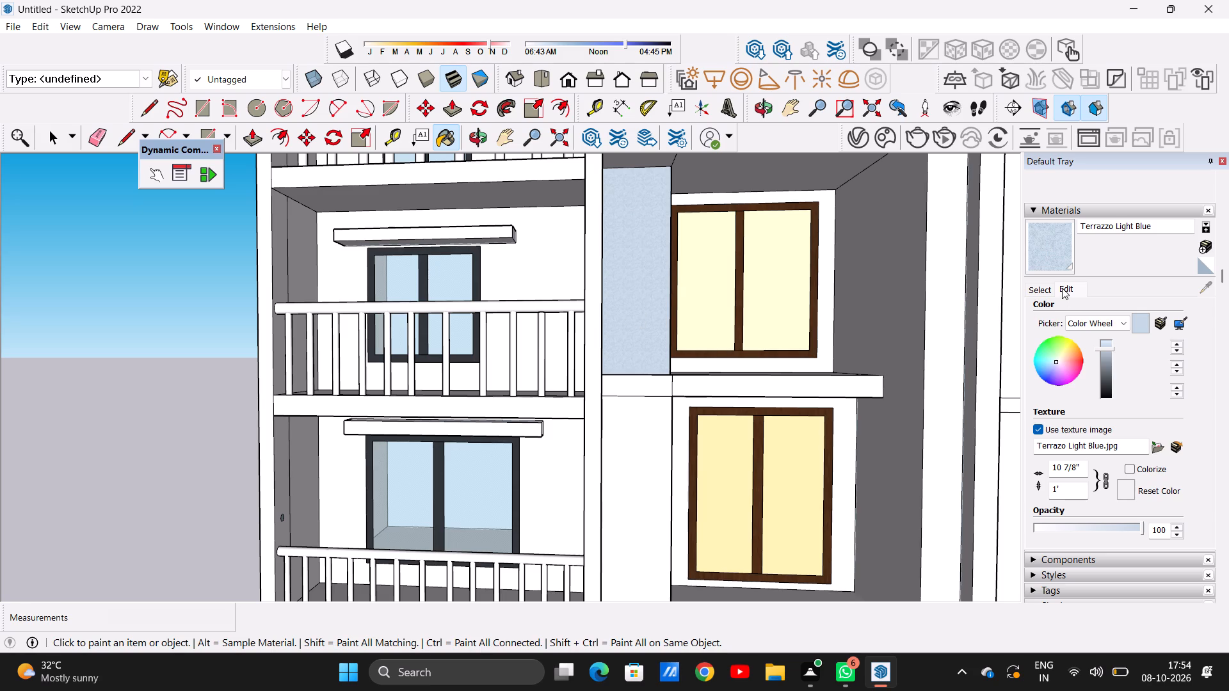
pyautogui.click(1104, 358)
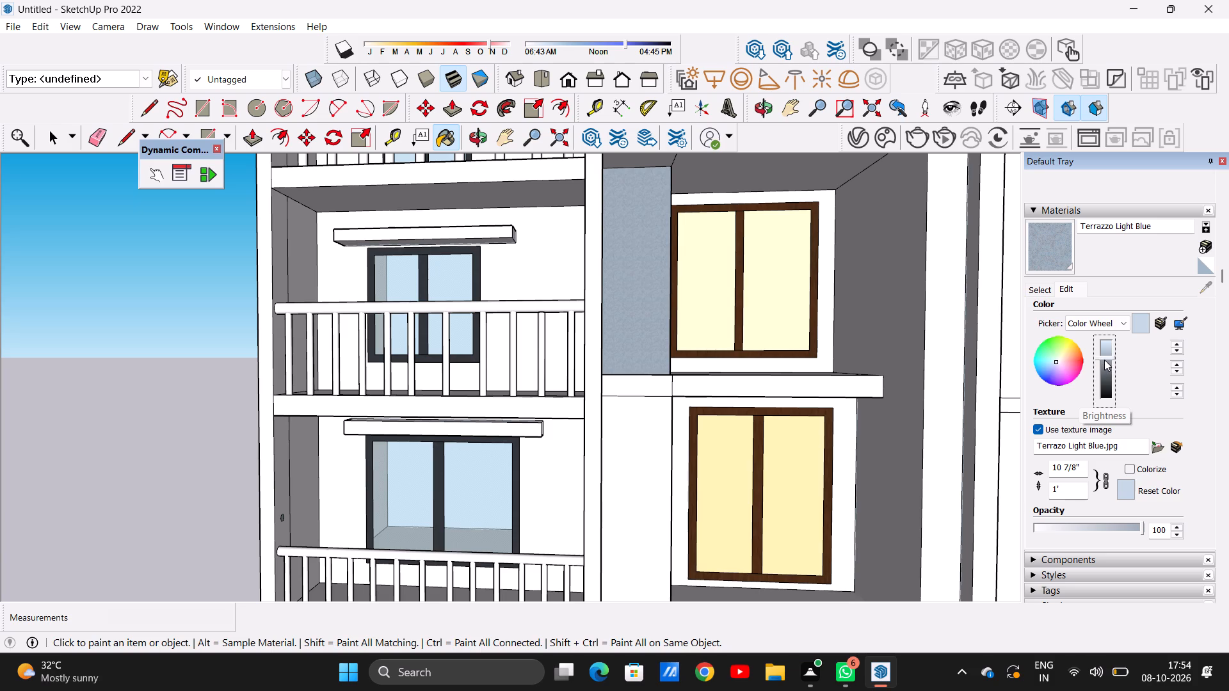
pyautogui.click(1104, 360)
# Paint the central column face around the tall recessed panel and the beam above the top-floor windows with the darkened Terrazzo Light Blue.
pyautogui.scroll(-9, 649, 368)
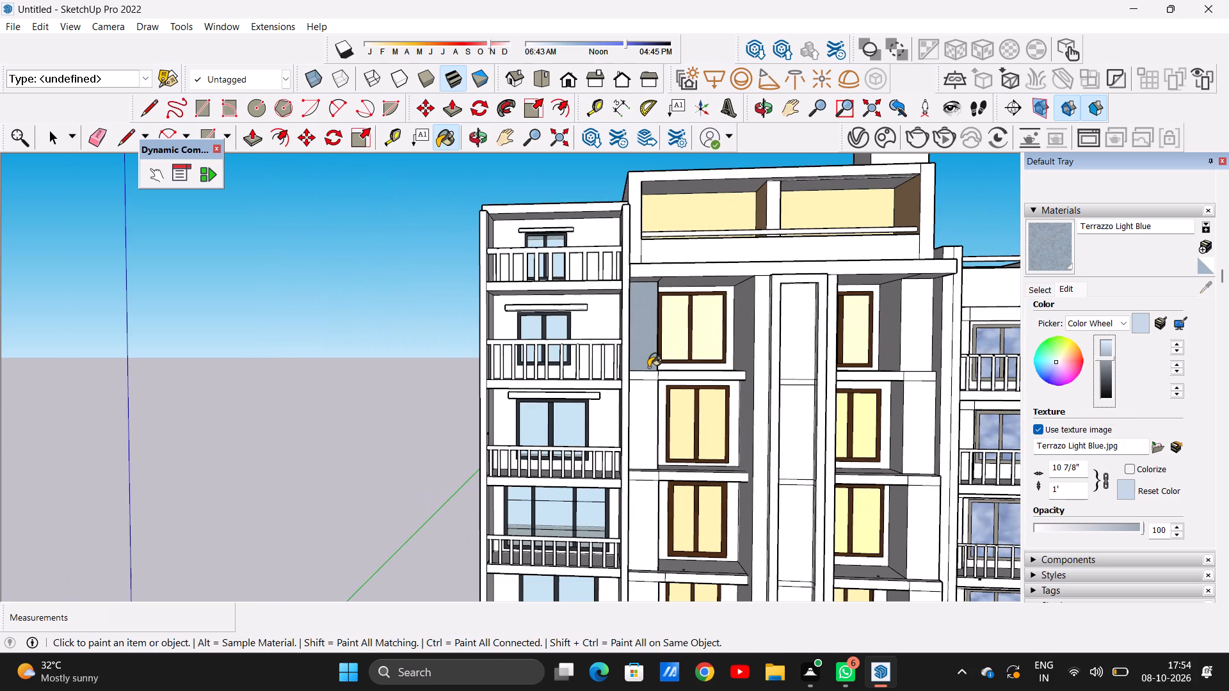
pyautogui.scroll(10, 665, 310)
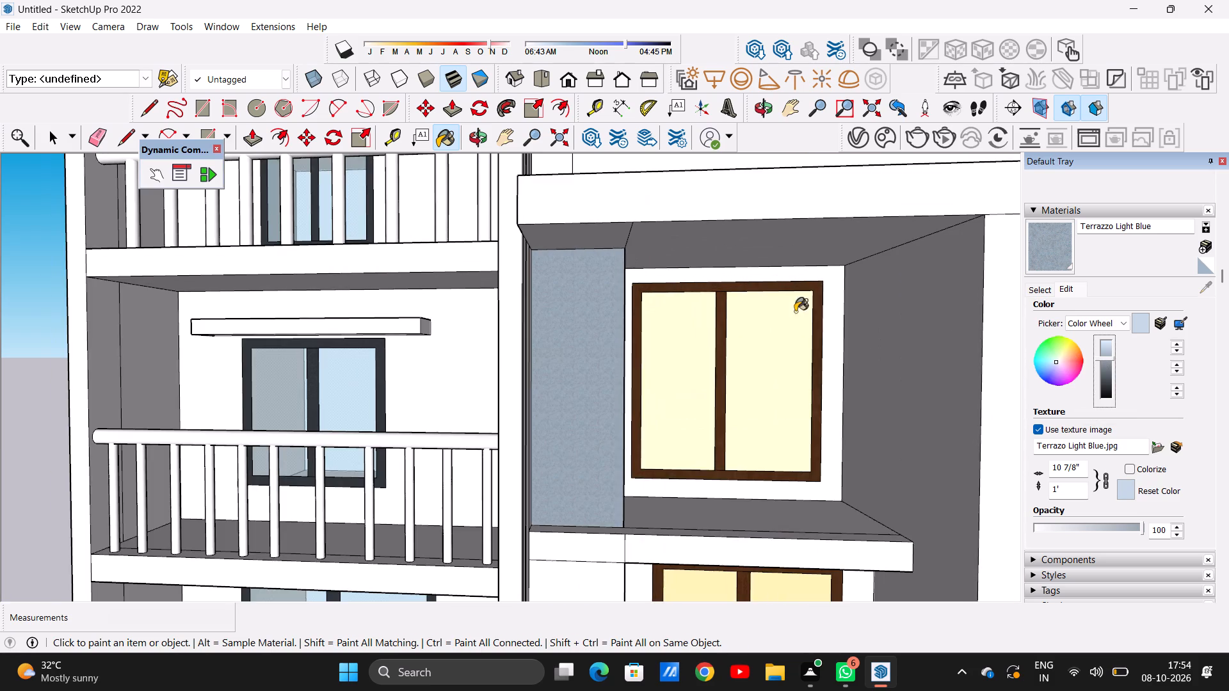
pyautogui.scroll(-9, 651, 315)
pyautogui.scroll(12, 755, 310)
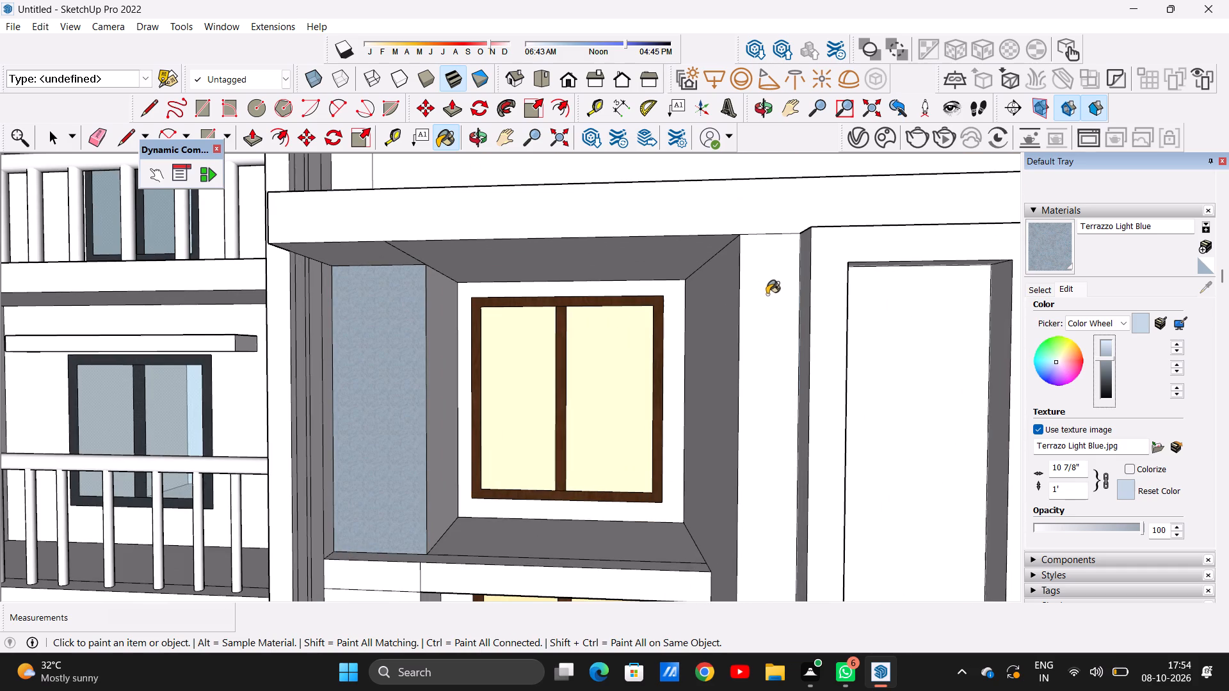
pyautogui.click(767, 293)
pyautogui.click(736, 215)
# Paint the wall strip beside the central block's second left window from the top with Formica Blue from Synthetic Surfaces.
pyautogui.scroll(-5, 735, 305)
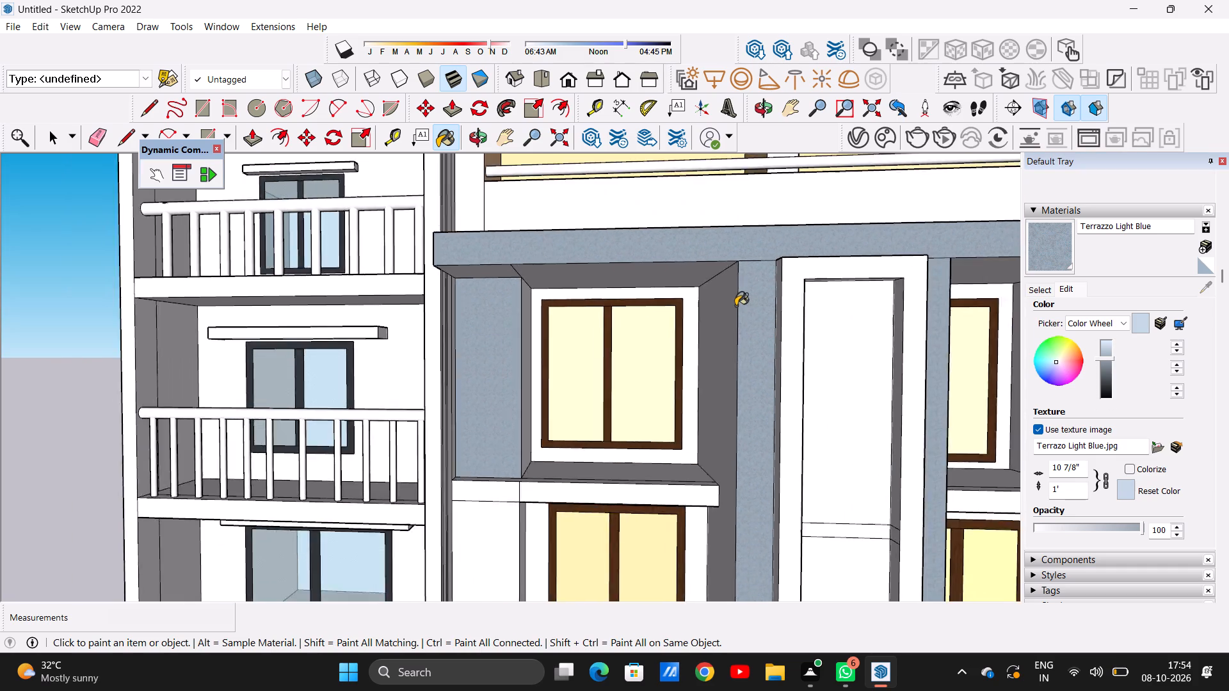
pyautogui.scroll(-15, 735, 306)
pyautogui.scroll(12, 672, 428)
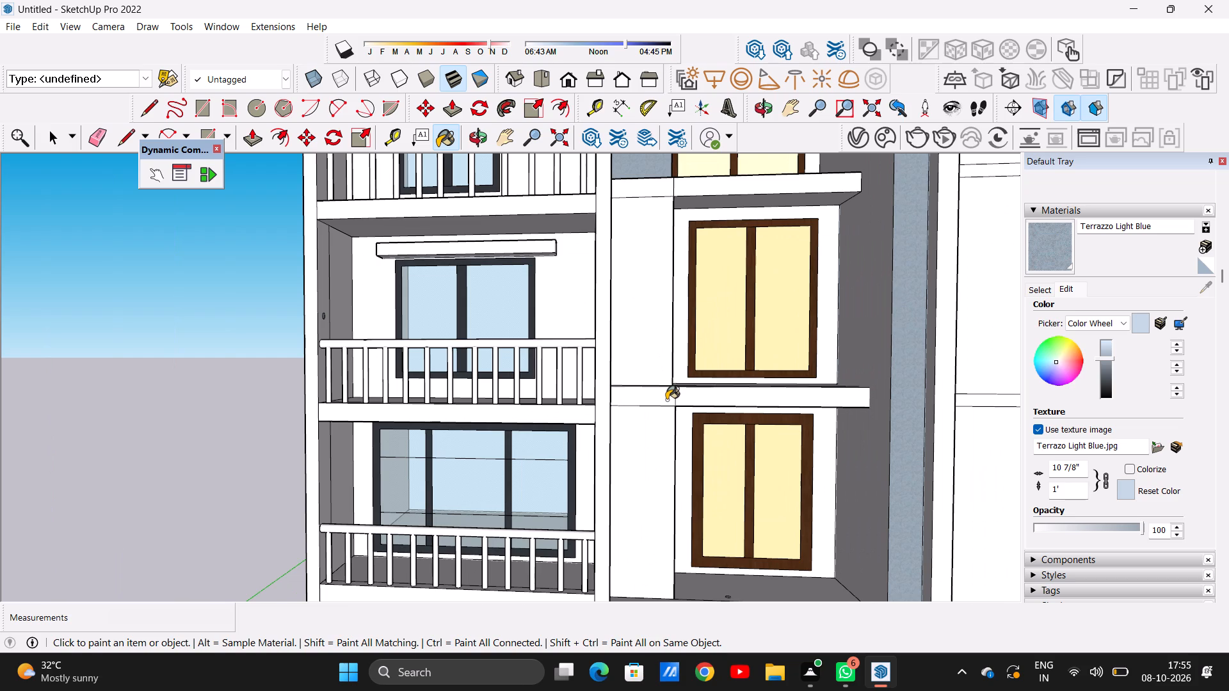
pyautogui.click(1067, 289)
pyautogui.click(1035, 289)
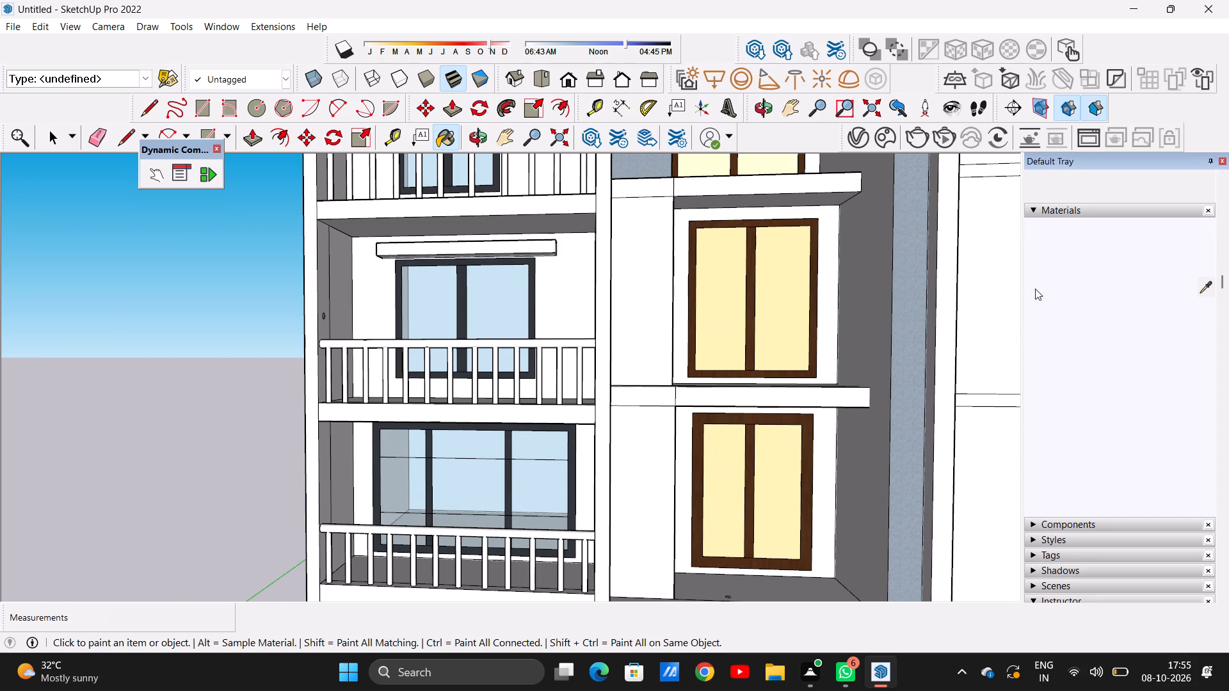
pyautogui.click(1092, 335)
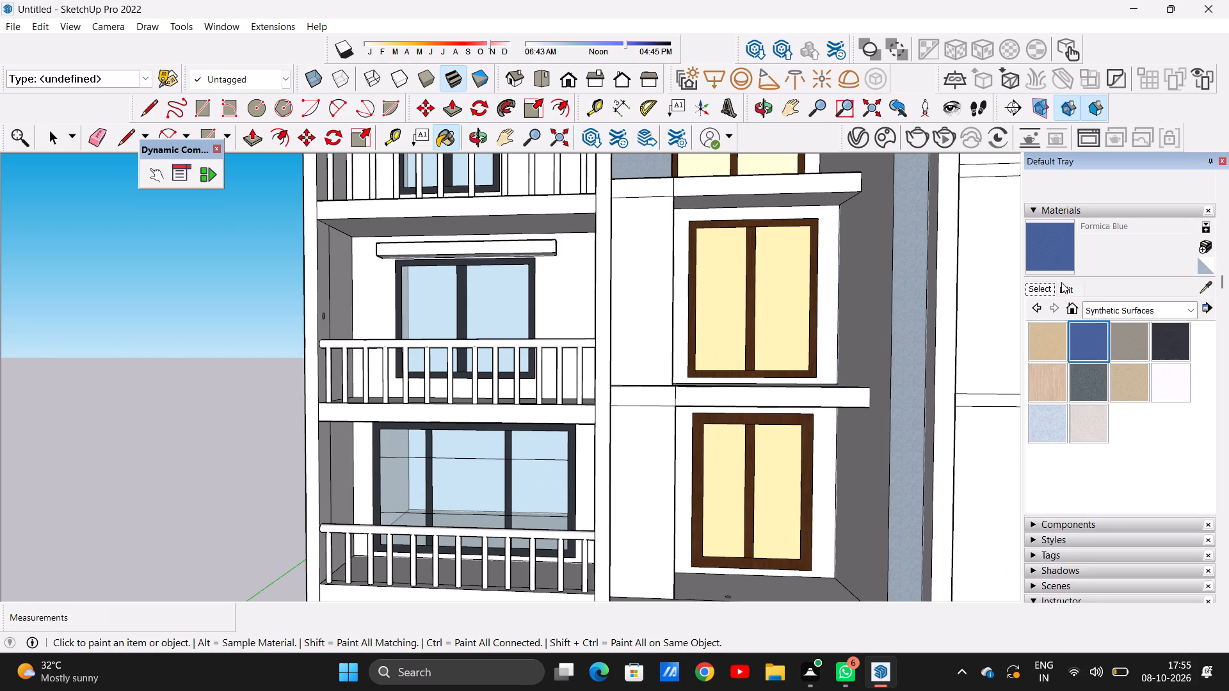
pyautogui.click(1061, 289)
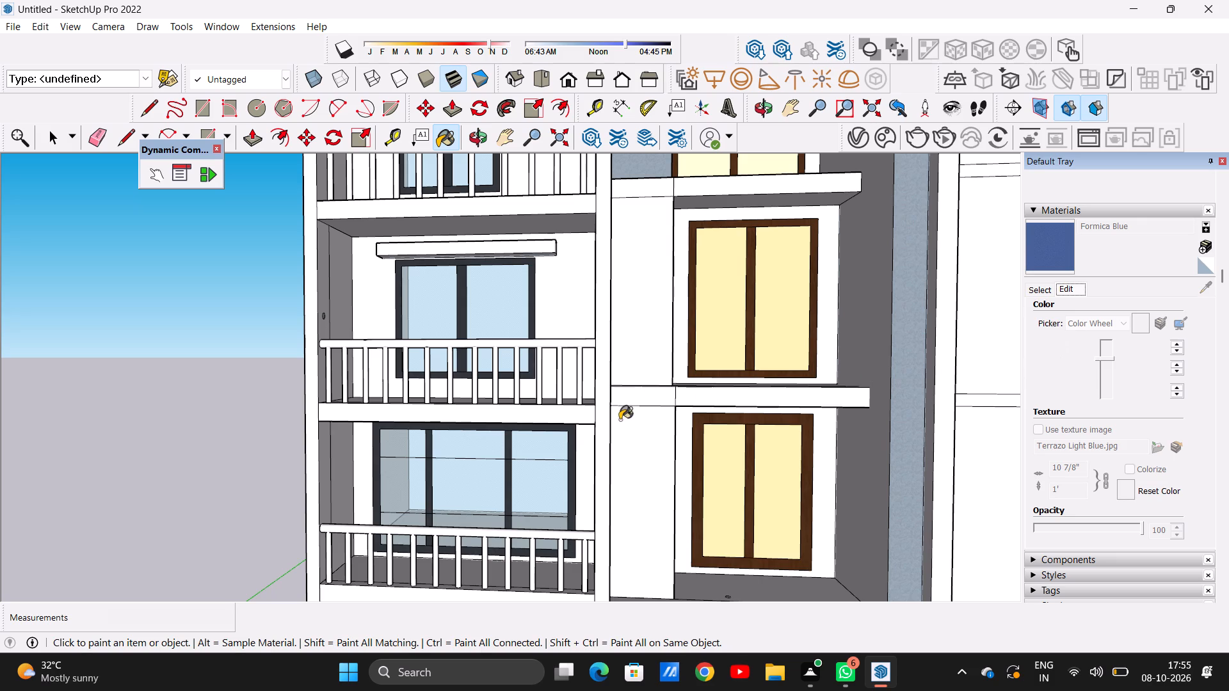
pyautogui.click(652, 332)
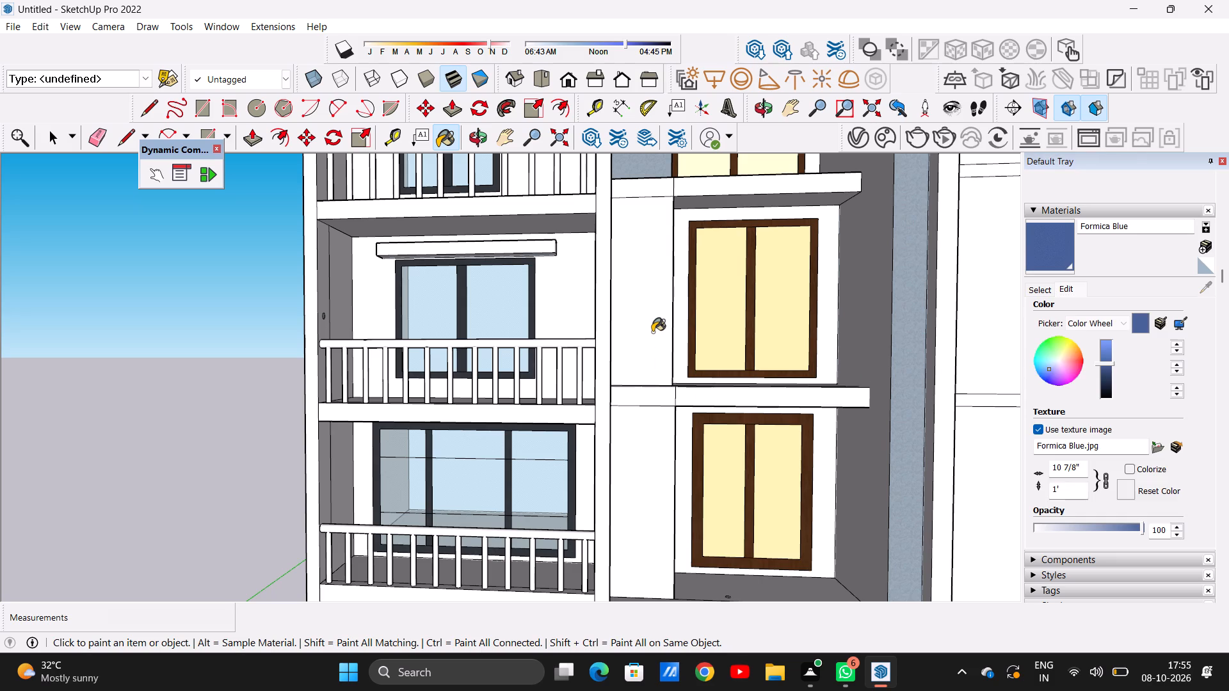
# Adjust the Formica Blue material's brightness to a darker navy shade.
pyautogui.click(1107, 353)
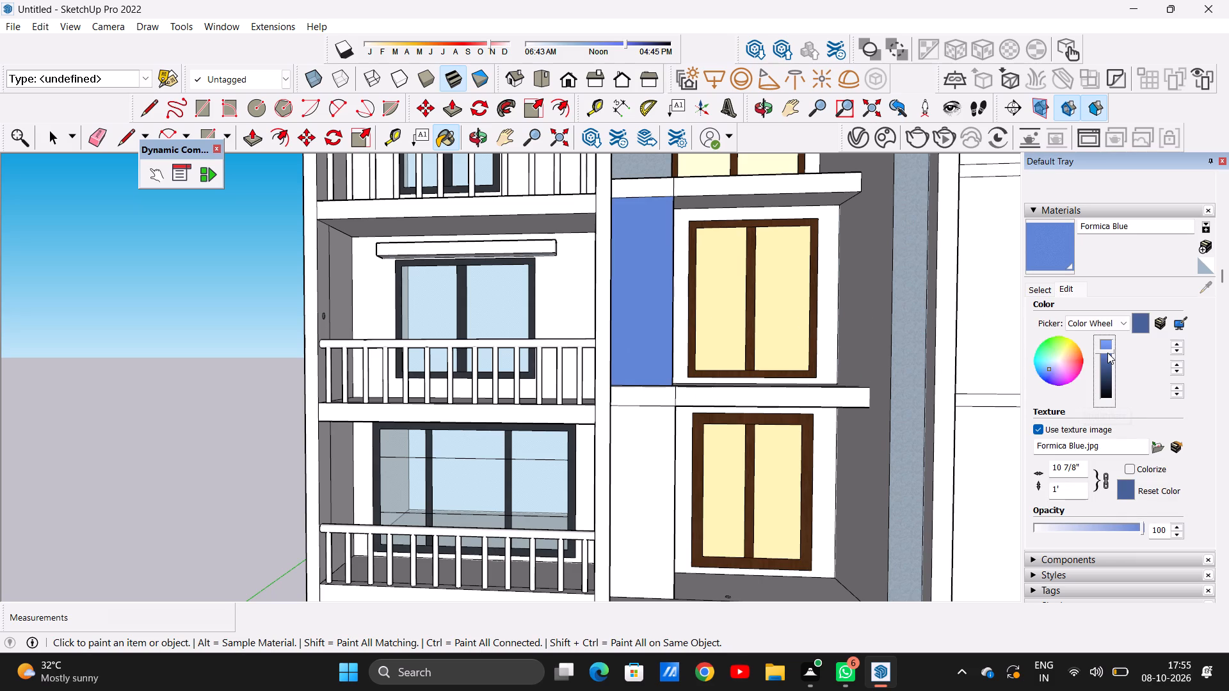
pyautogui.click(1105, 366)
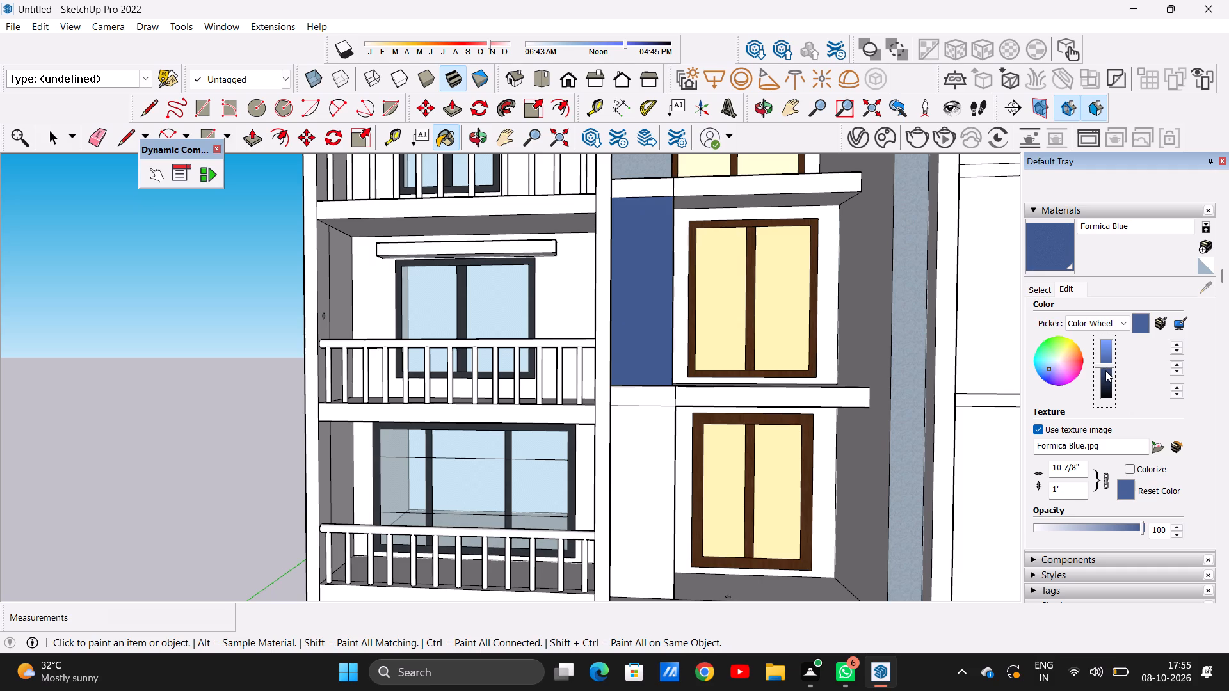
pyautogui.click(1105, 370)
# Examine the facade from afar and close up to compare the grey-blue terrazzo and dark Formica Blue wall strips.
pyautogui.scroll(-4, 447, 317)
pyautogui.scroll(-3, 529, 347)
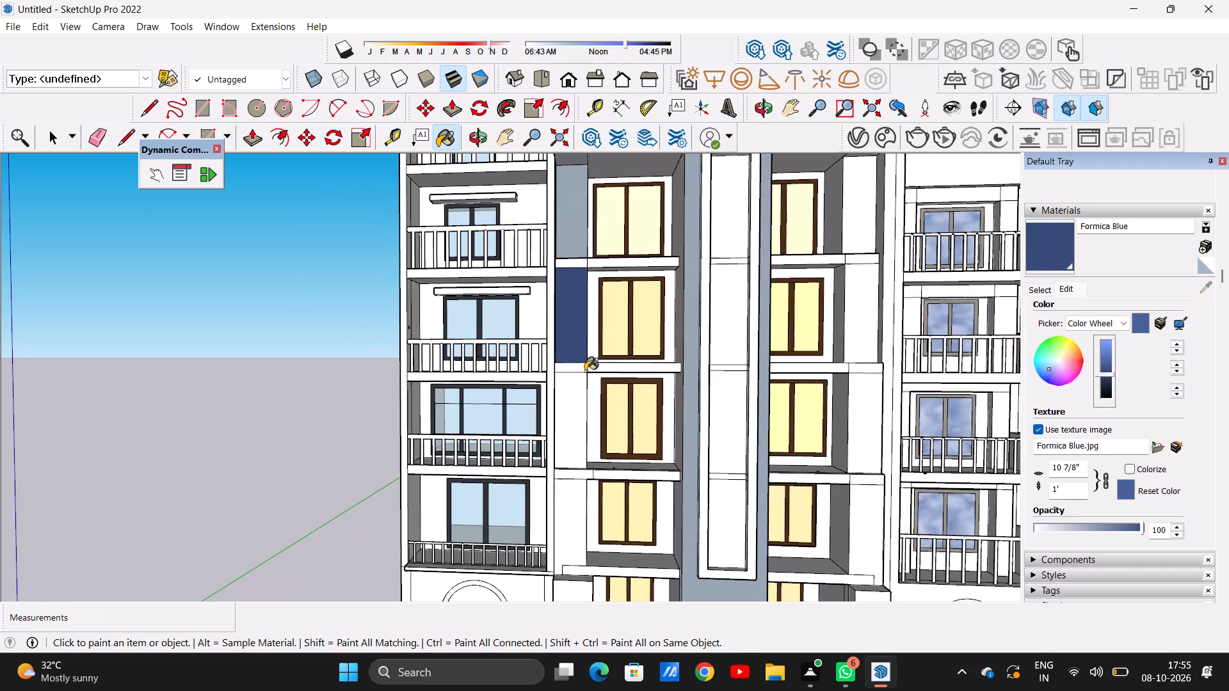
pyautogui.scroll(-5, 585, 371)
pyautogui.scroll(-3, 597, 320)
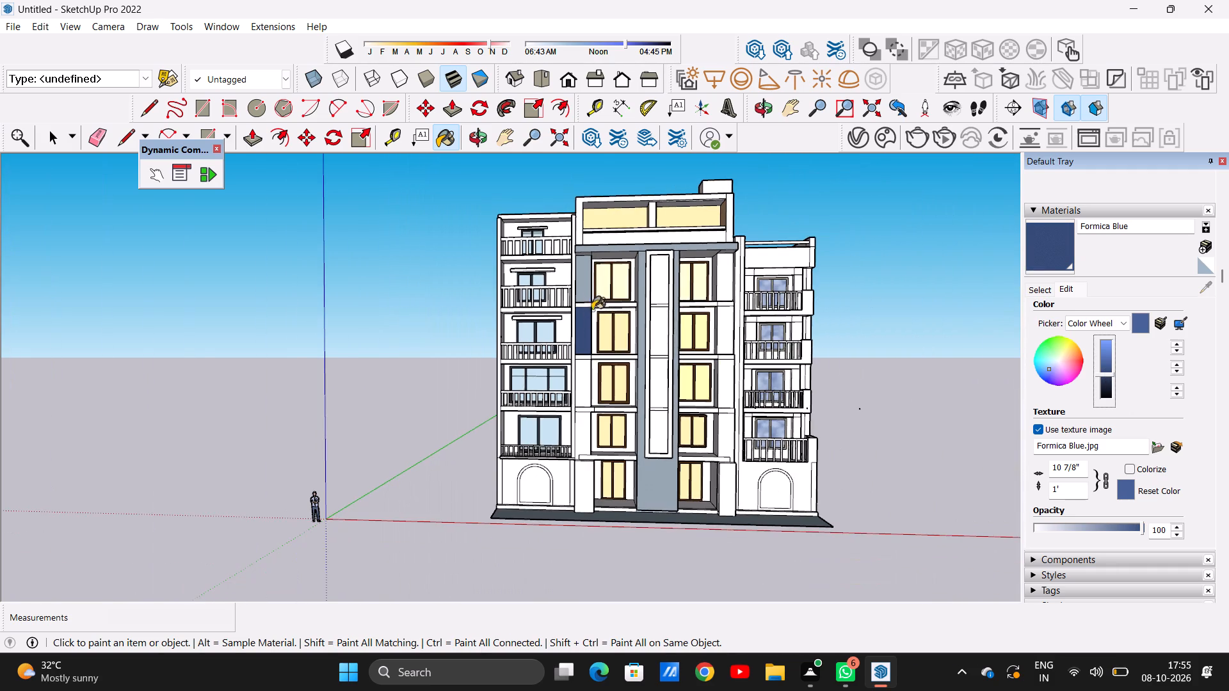
pyautogui.scroll(1, 586, 294)
pyautogui.scroll(-1, 584, 284)
pyautogui.scroll(15, 582, 280)
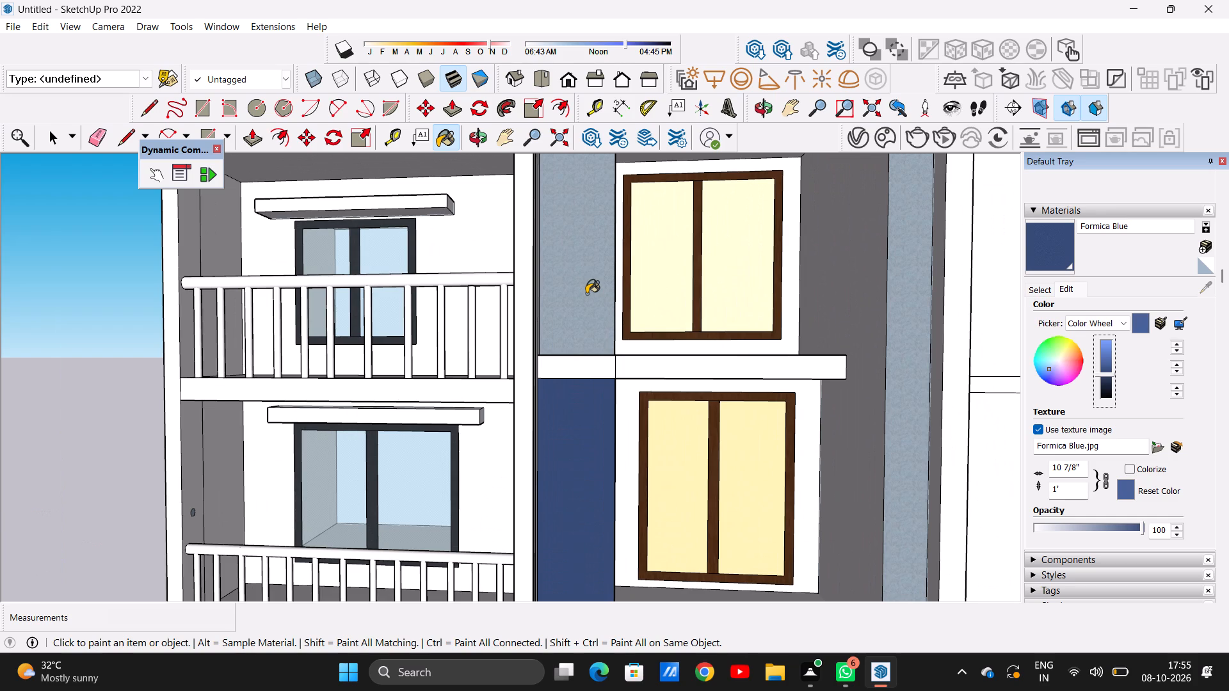
pyautogui.scroll(-8, 576, 321)
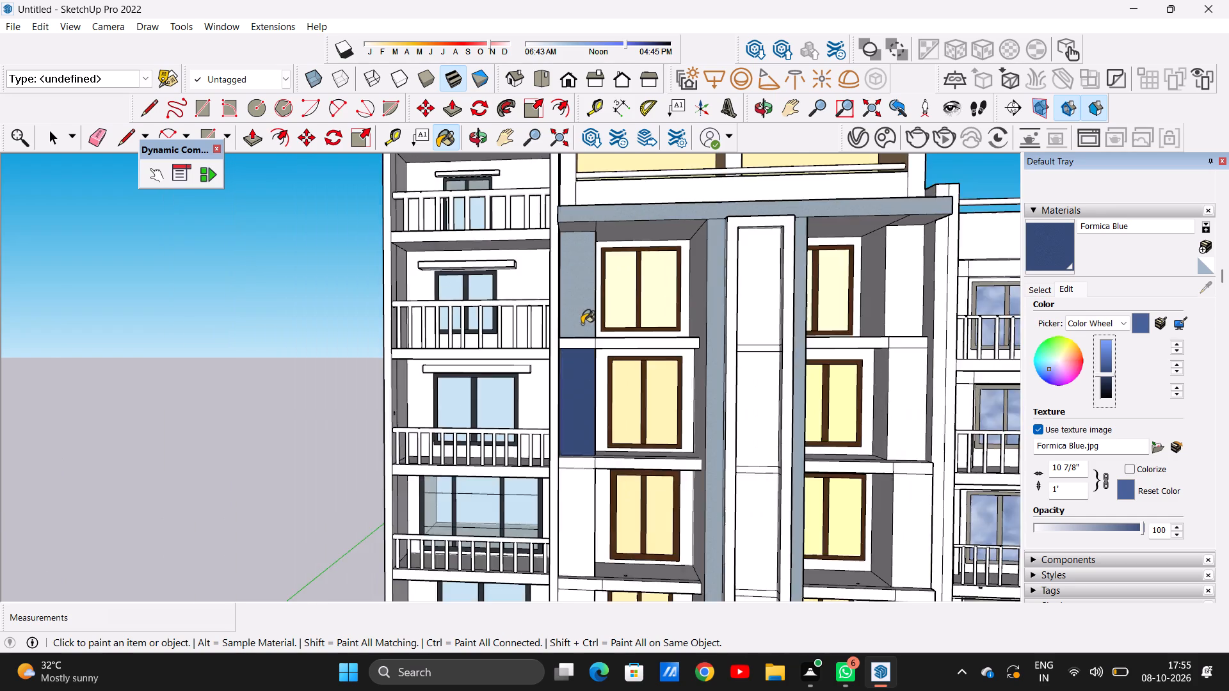
pyautogui.scroll(-4, 582, 324)
pyautogui.scroll(20, 569, 296)
pyautogui.scroll(3, 569, 296)
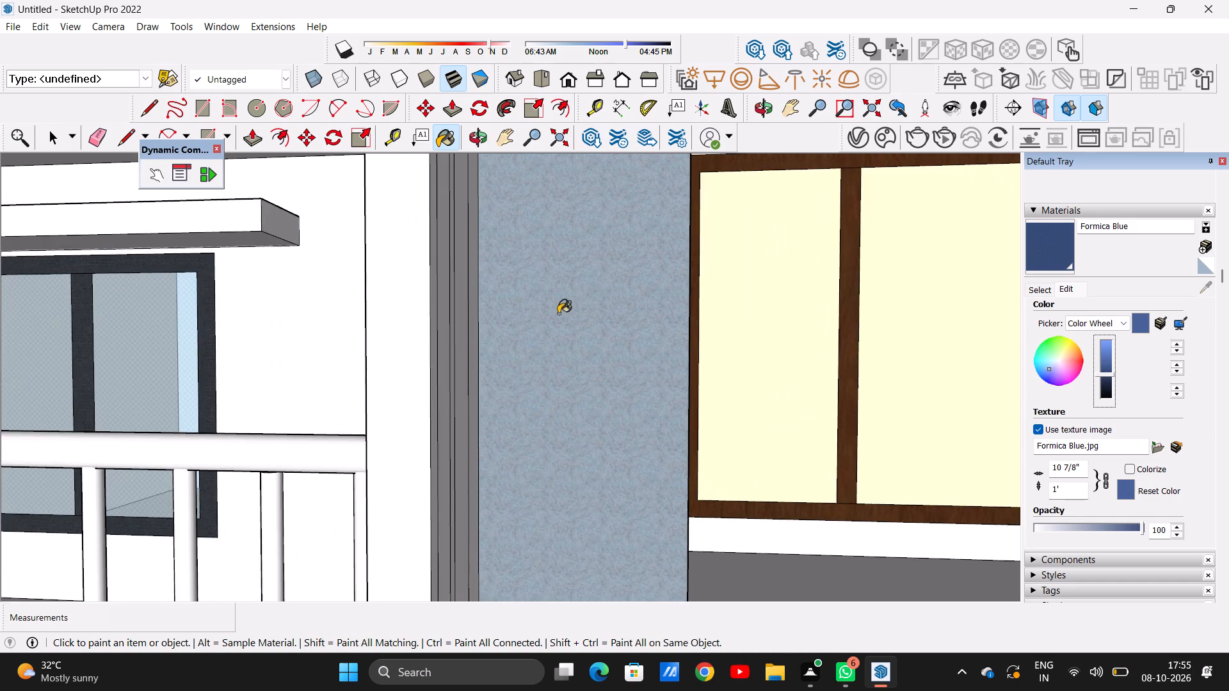
pyautogui.moveTo(558, 314); pyautogui.dragTo(528, 306, button='middle')
pyautogui.scroll(-13, 582, 350)
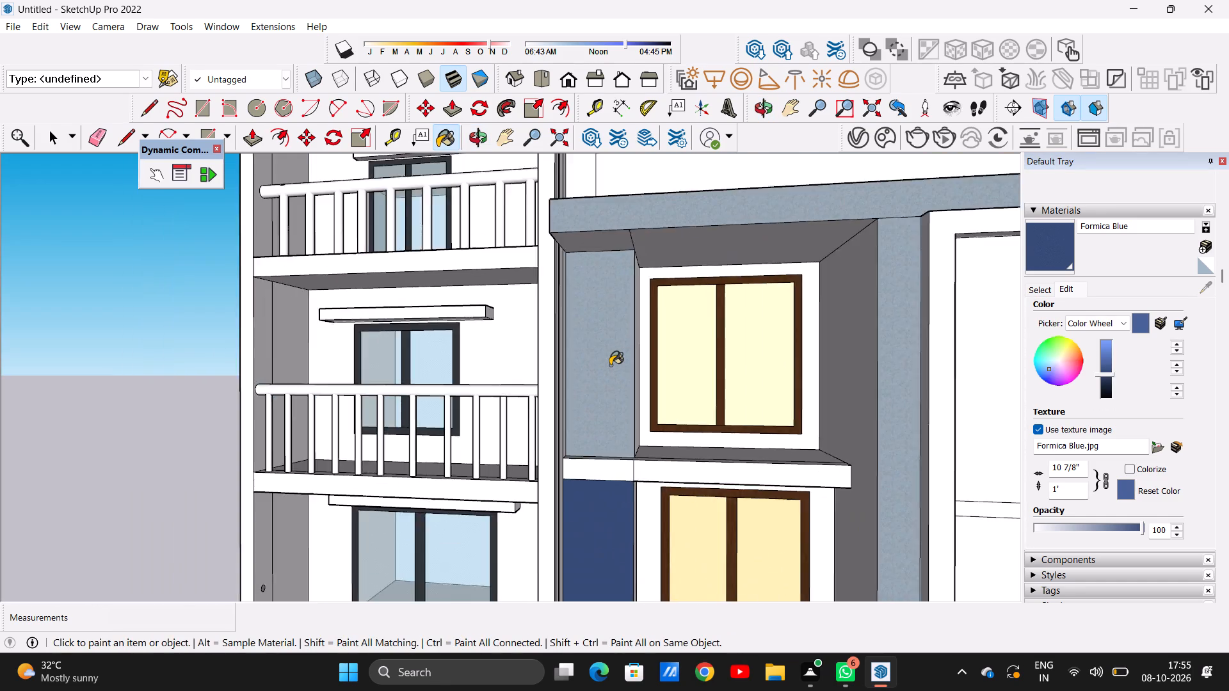
pyautogui.scroll(-3, 610, 365)
pyautogui.scroll(6, 604, 371)
pyautogui.scroll(-10, 604, 371)
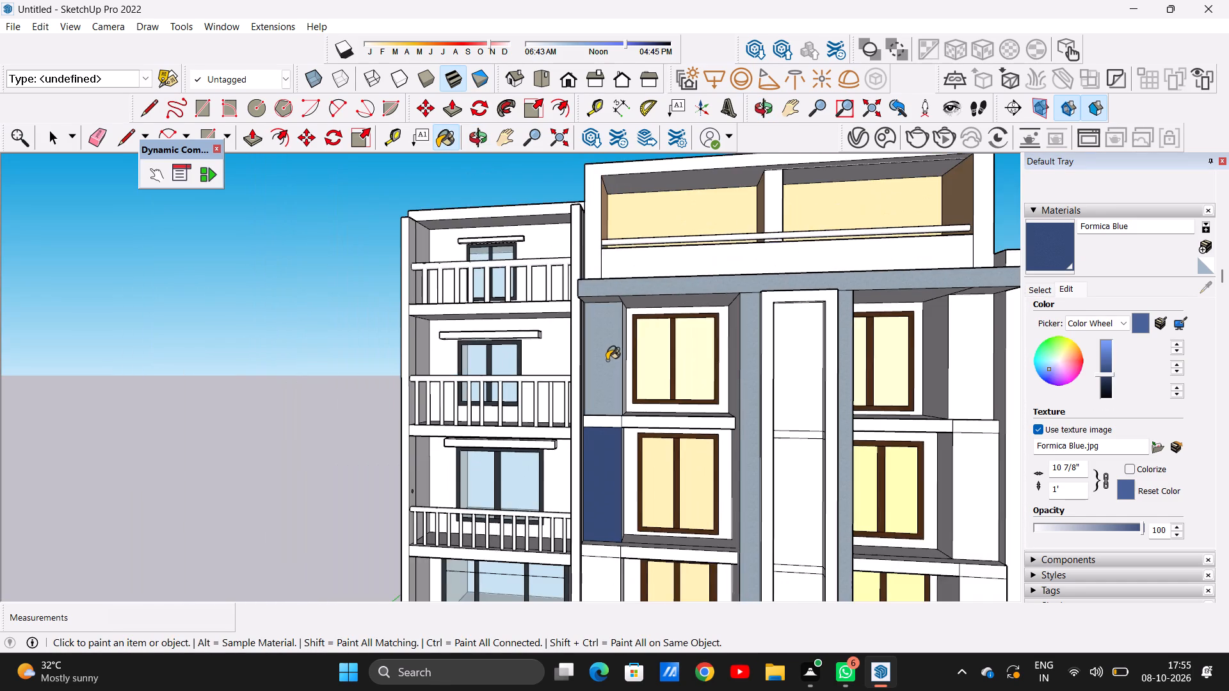
pyautogui.scroll(-2, 613, 358)
pyautogui.scroll(4, 607, 434)
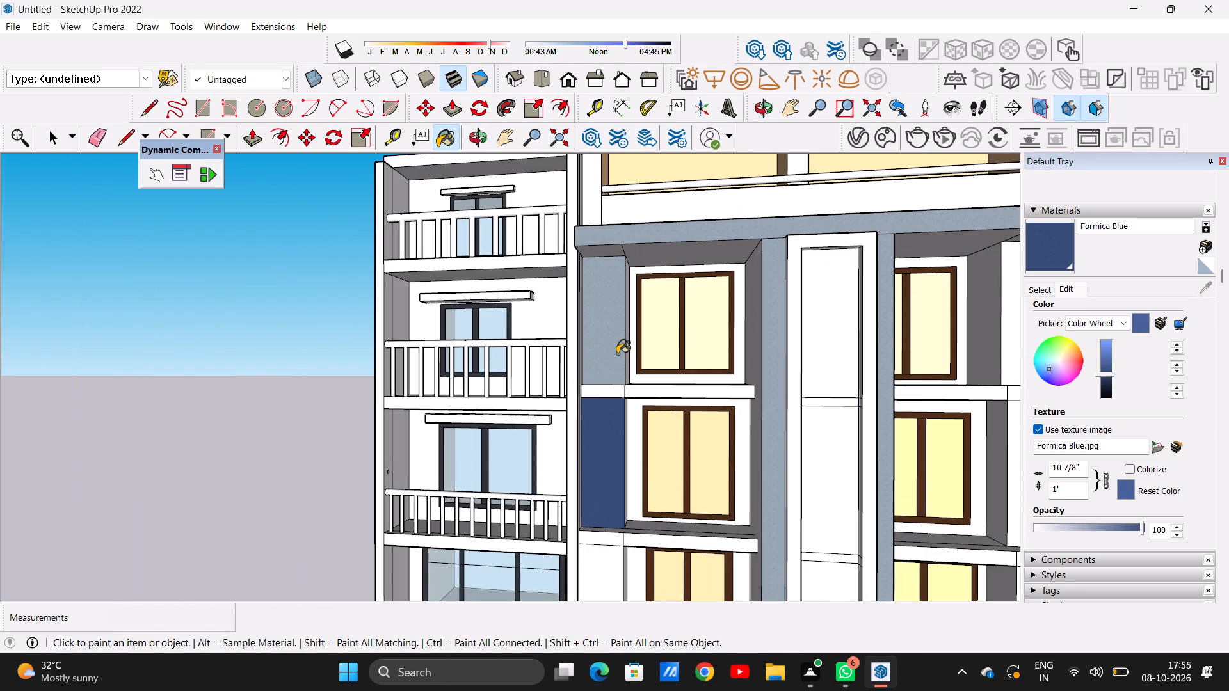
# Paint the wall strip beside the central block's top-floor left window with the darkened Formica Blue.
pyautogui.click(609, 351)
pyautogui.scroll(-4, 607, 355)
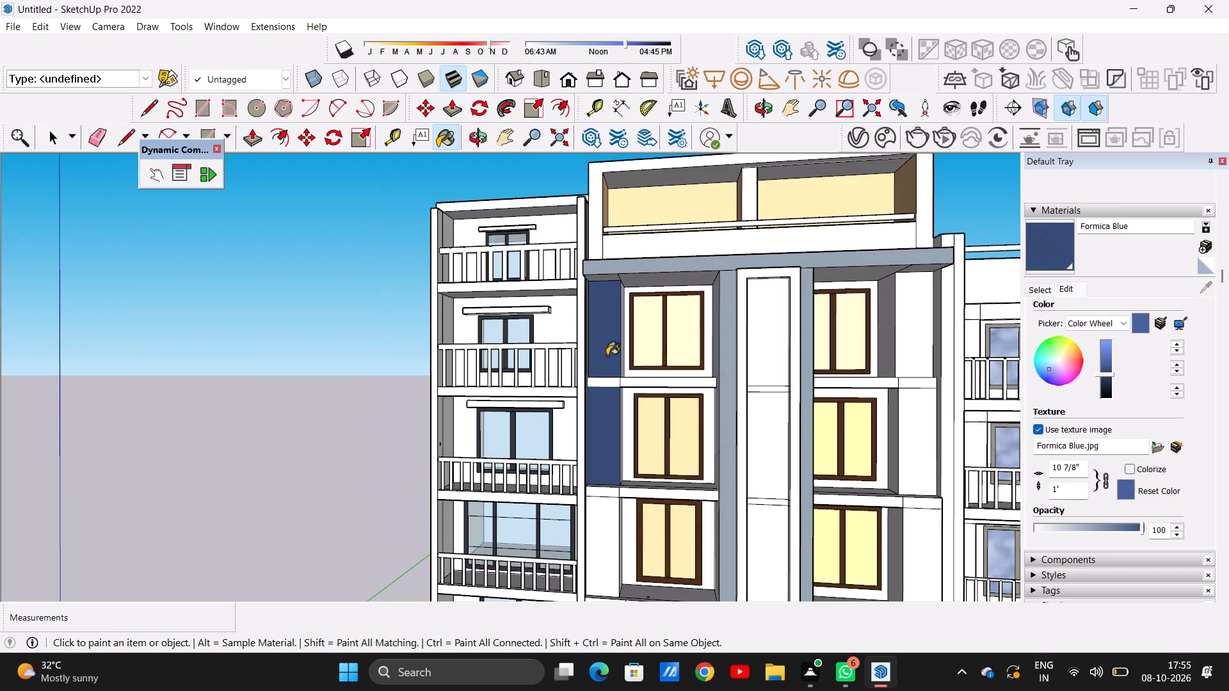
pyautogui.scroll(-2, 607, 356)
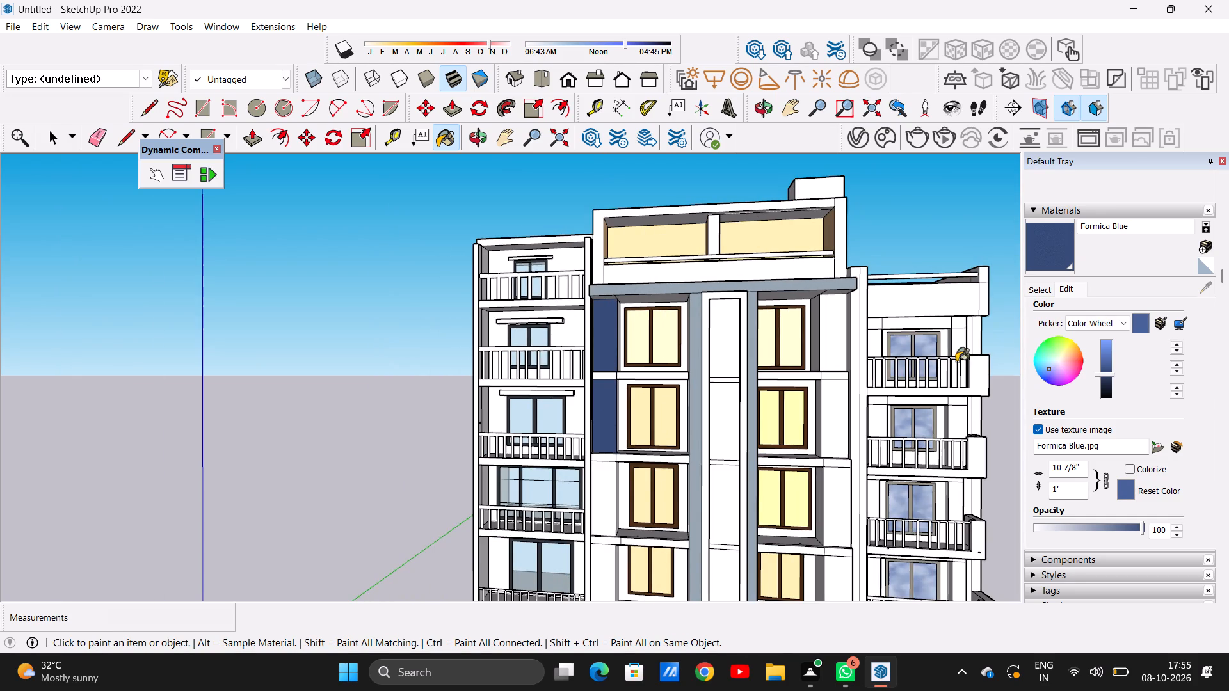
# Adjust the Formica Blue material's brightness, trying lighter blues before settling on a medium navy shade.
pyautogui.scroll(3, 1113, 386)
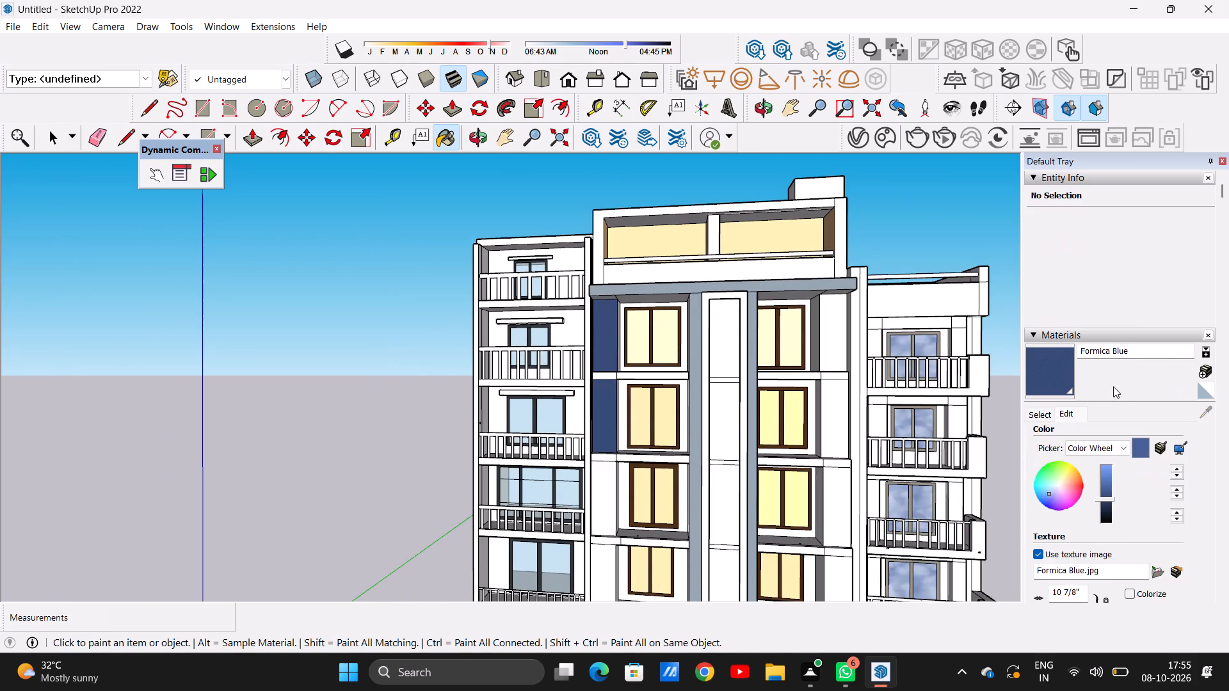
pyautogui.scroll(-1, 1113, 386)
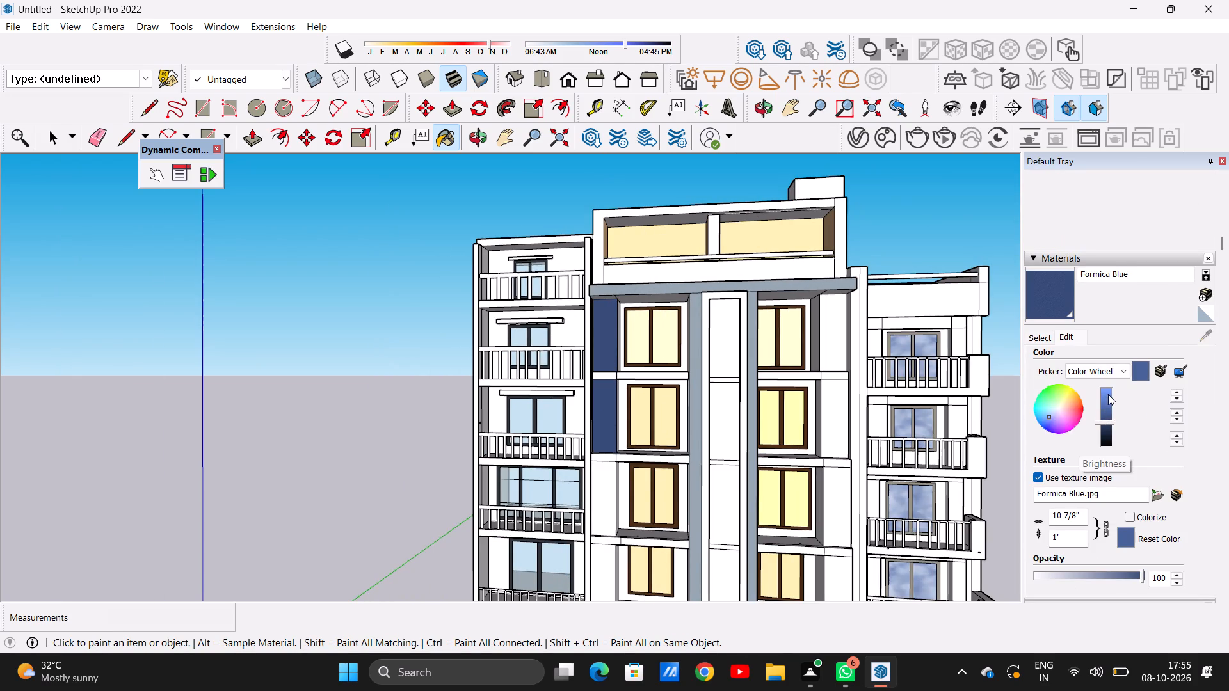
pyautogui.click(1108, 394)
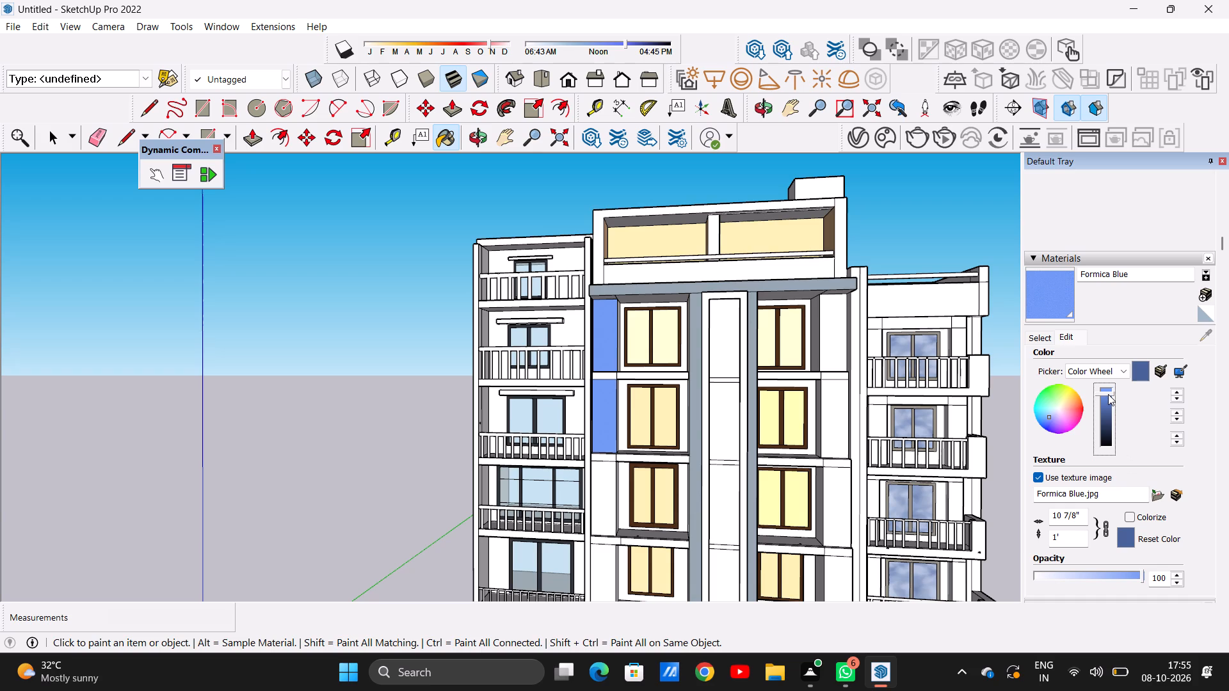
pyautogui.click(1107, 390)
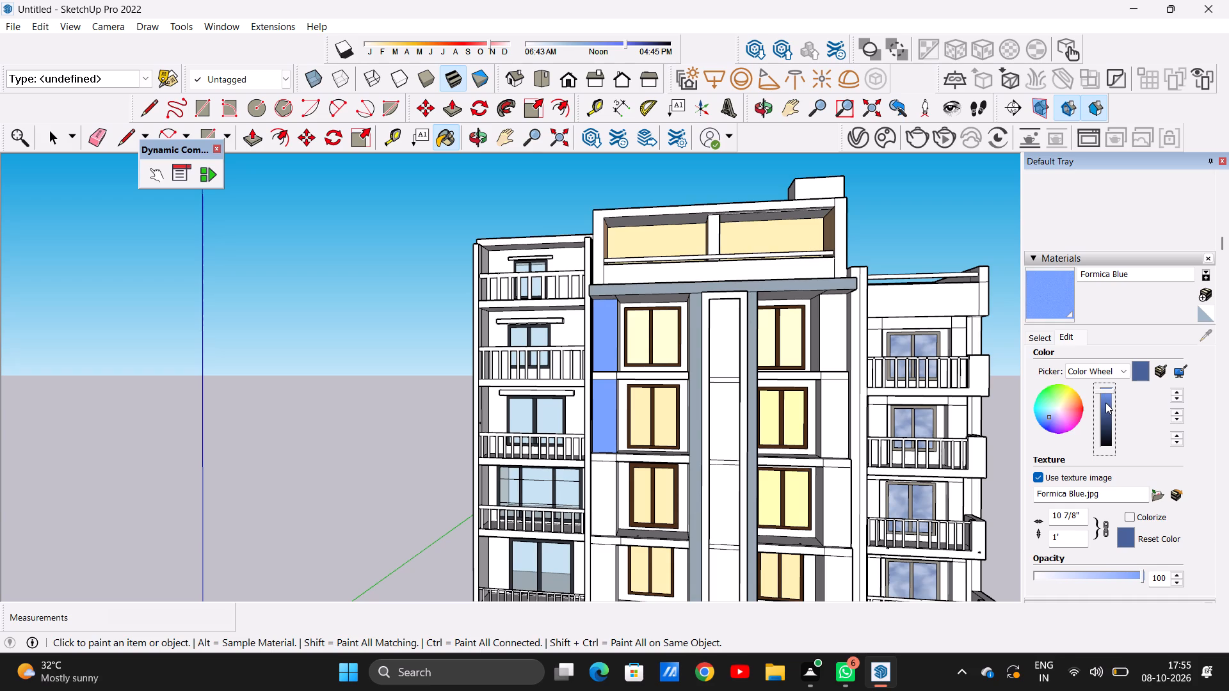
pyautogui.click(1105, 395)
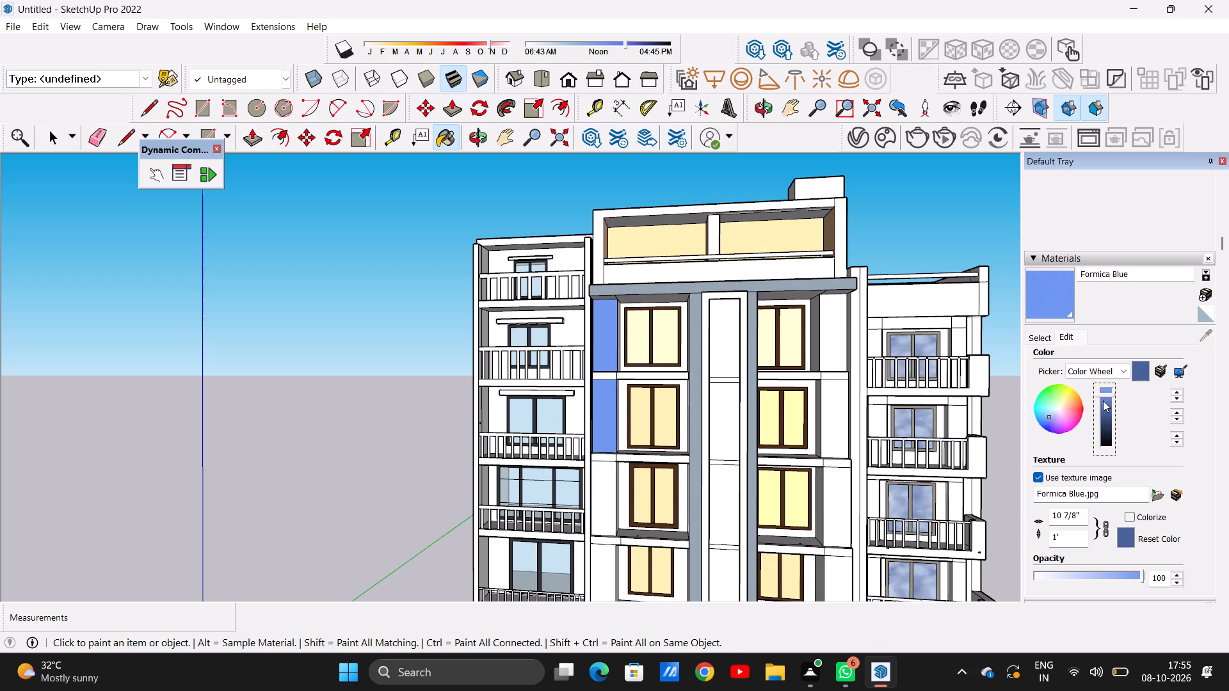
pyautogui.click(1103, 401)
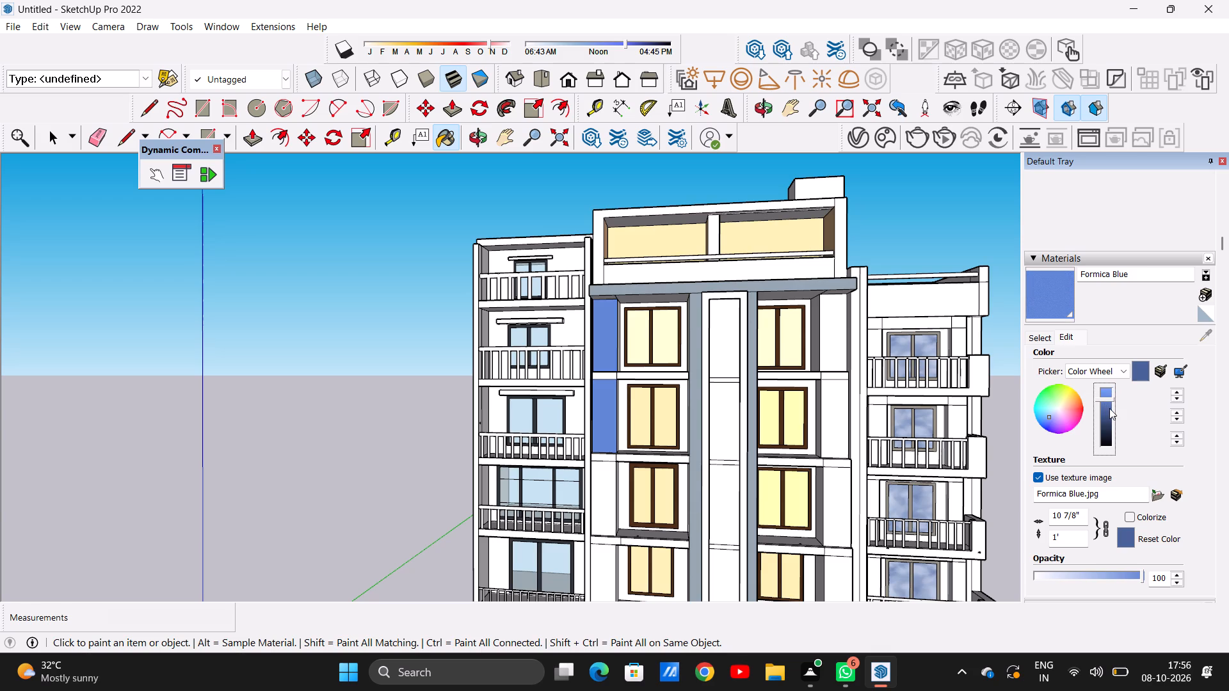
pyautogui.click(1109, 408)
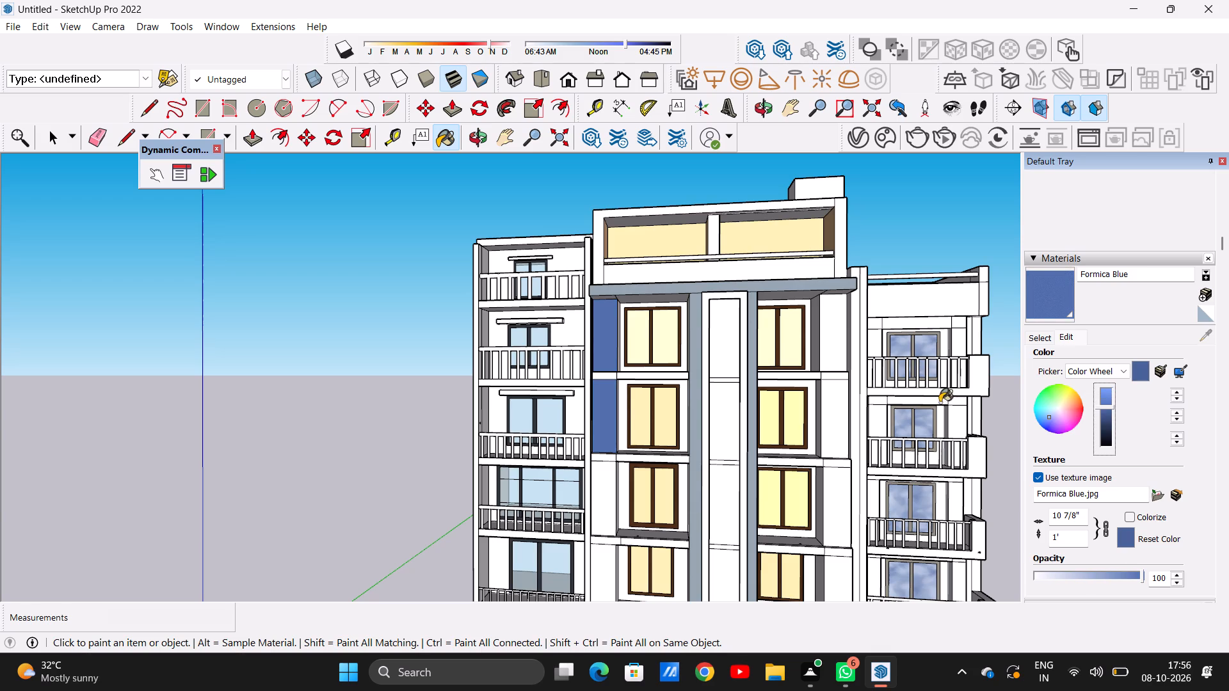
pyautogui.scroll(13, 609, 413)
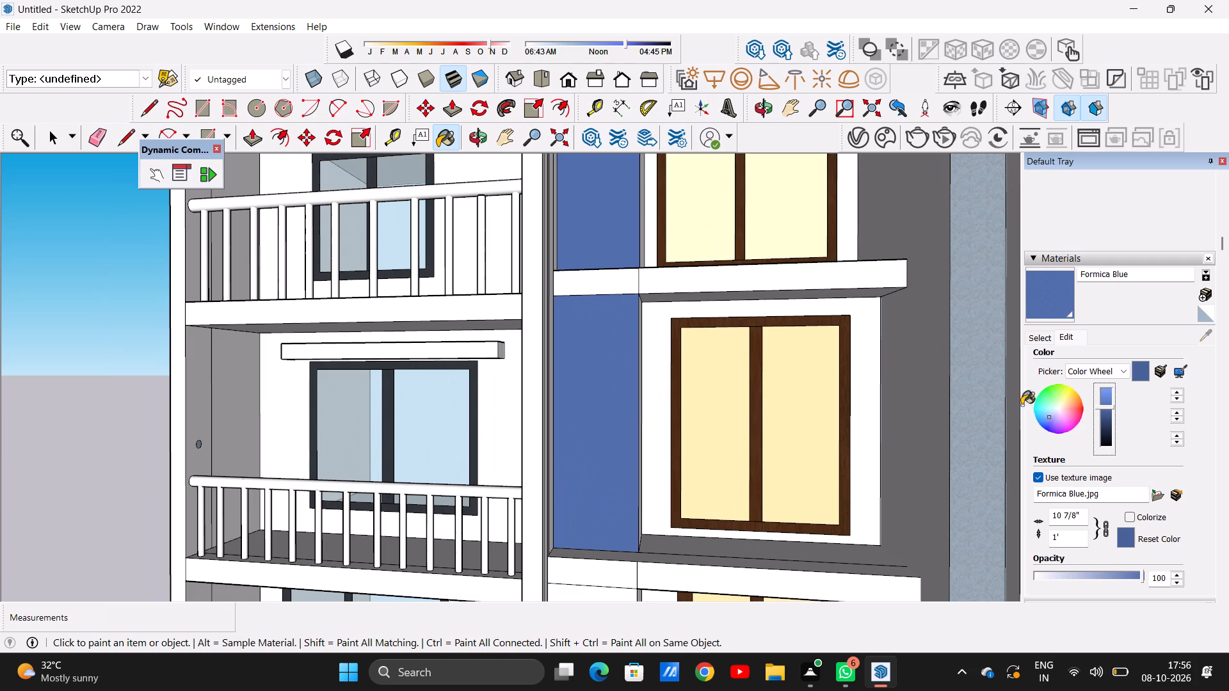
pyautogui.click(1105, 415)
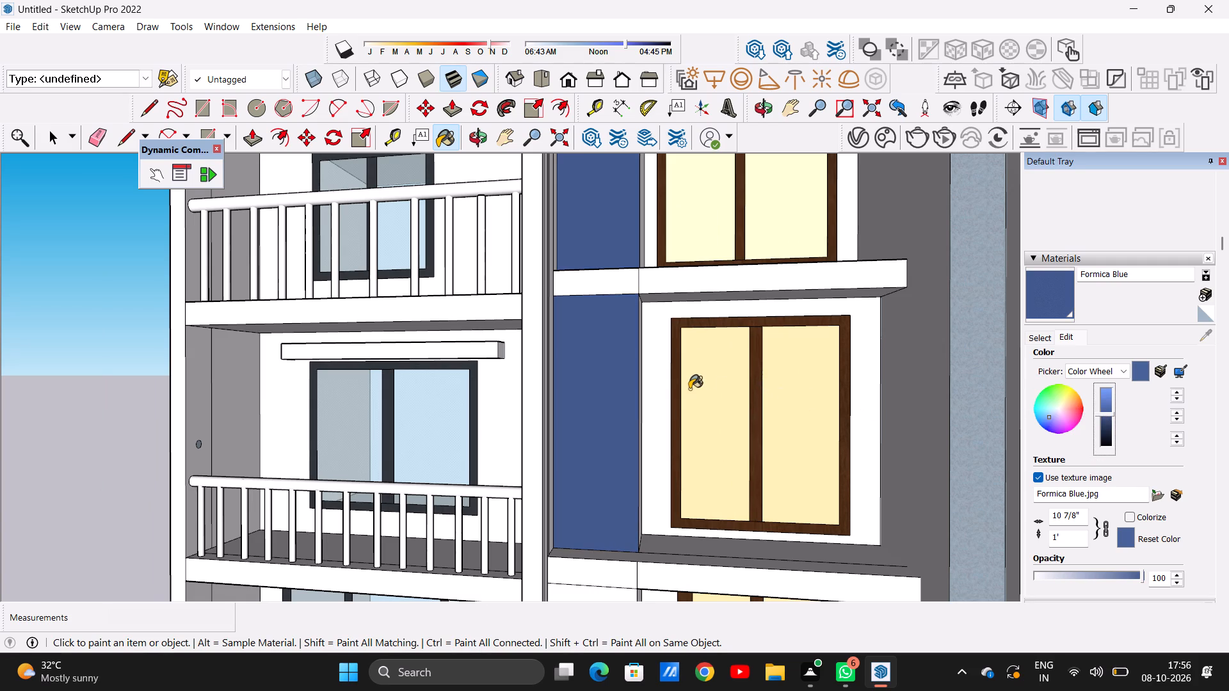
# Examine the Formica Blue wall strips from afar and close up against the grey-blue column and beam.
pyautogui.scroll(-15, 689, 389)
pyautogui.moveTo(665, 378); pyautogui.dragTo(649, 361, button='middle')
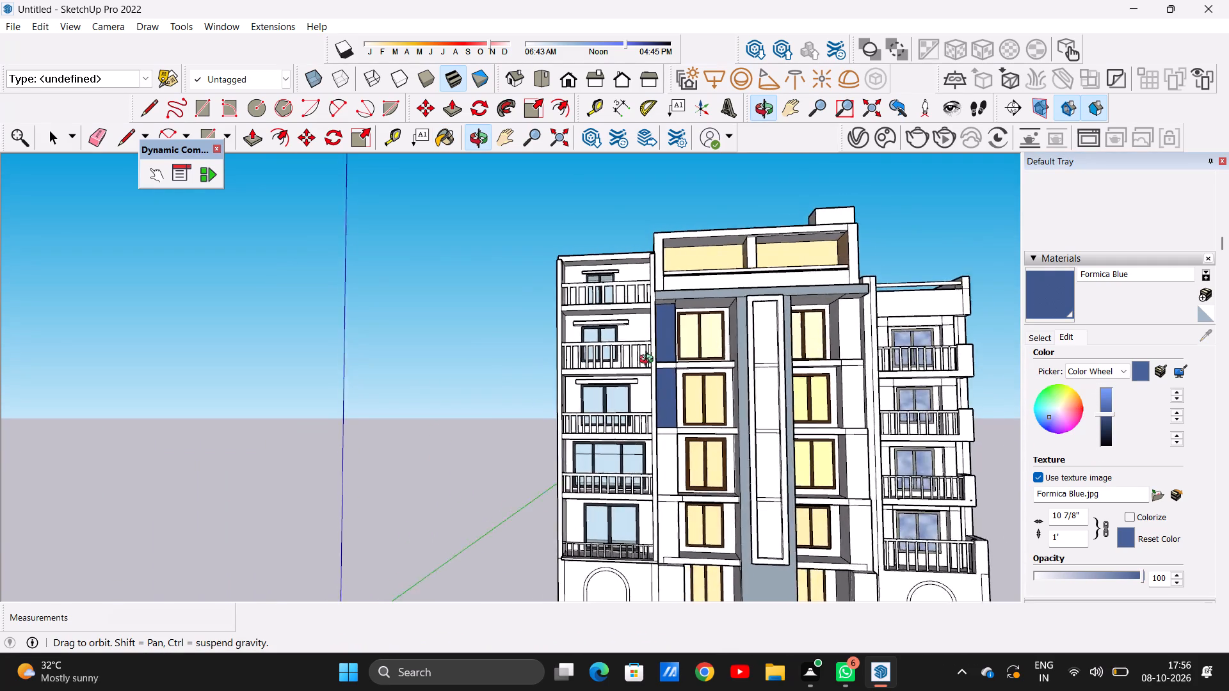
pyautogui.moveTo(649, 361); pyautogui.dragTo(686, 377, button='middle')
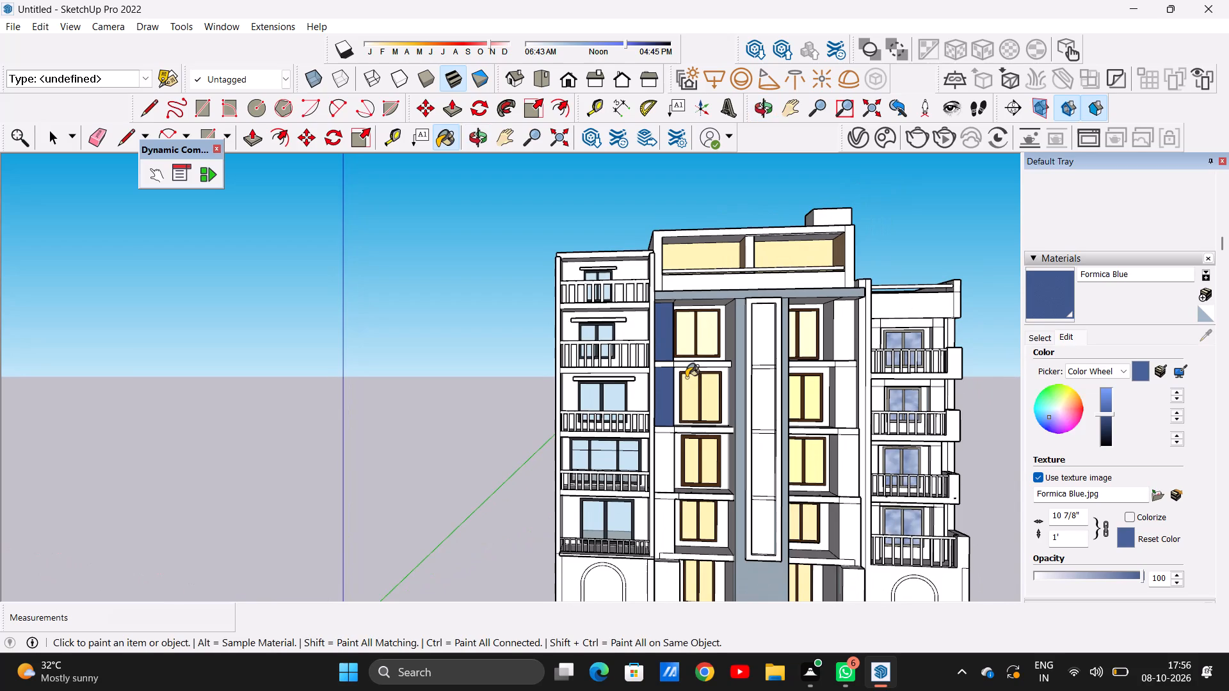
pyautogui.scroll(14, 694, 335)
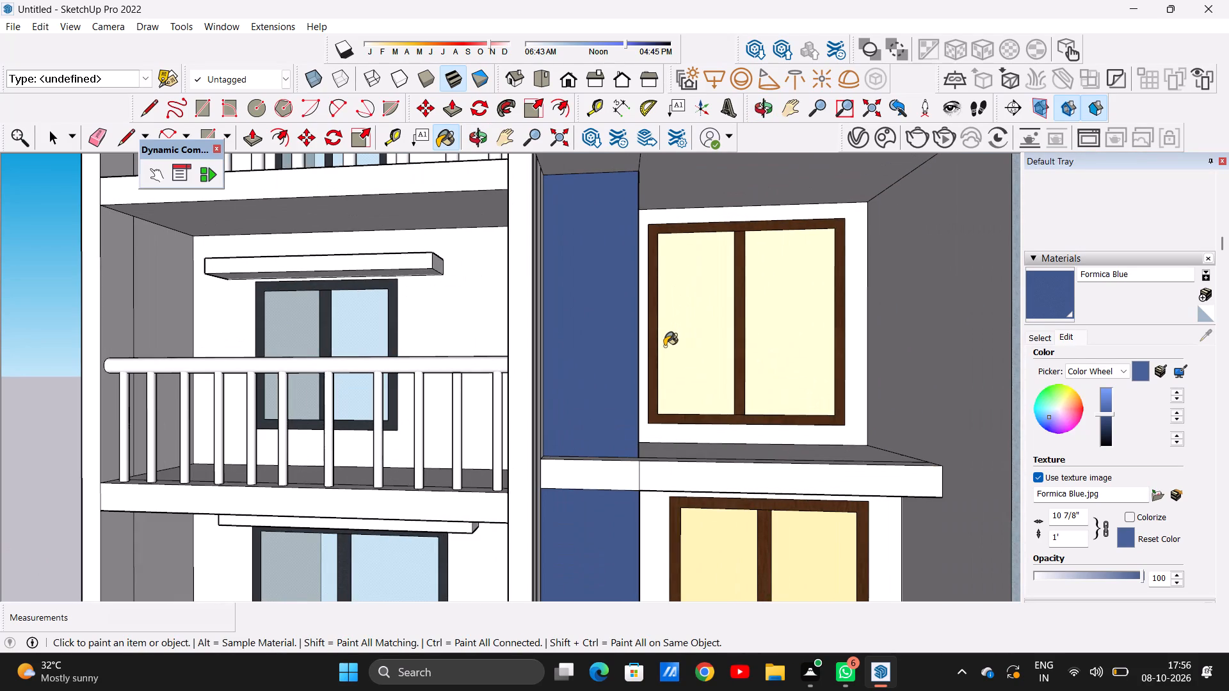
pyautogui.scroll(-6, 596, 369)
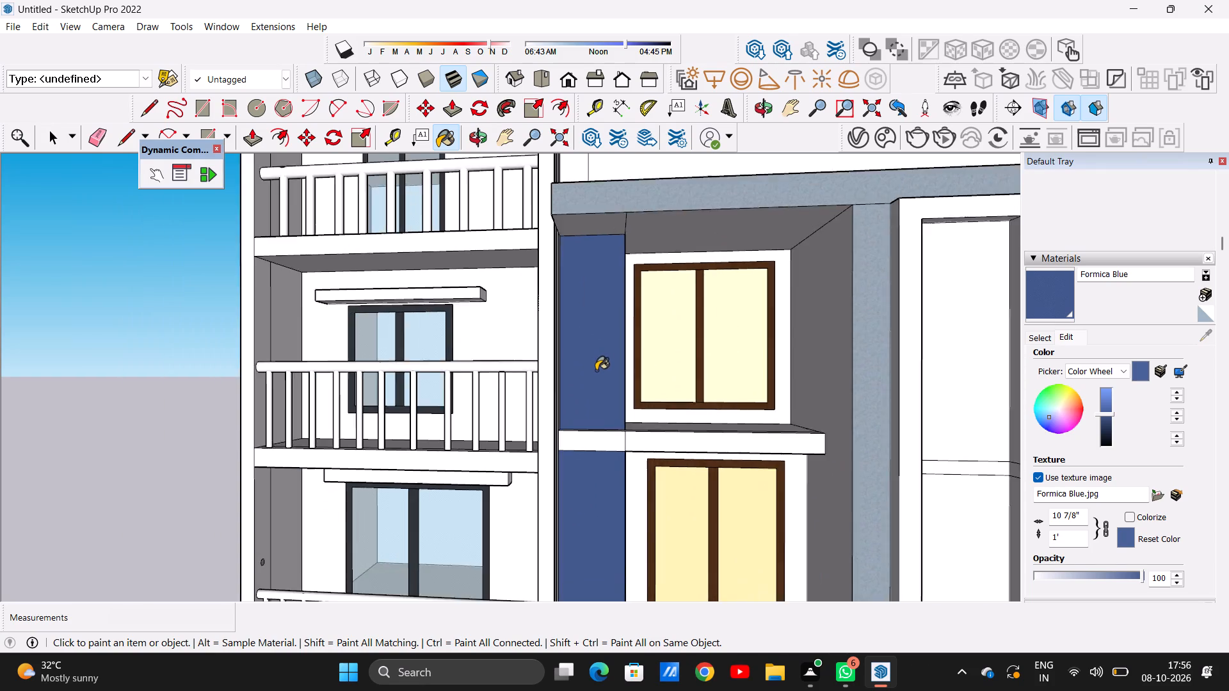
pyautogui.scroll(-15, 596, 370)
pyautogui.scroll(7, 599, 454)
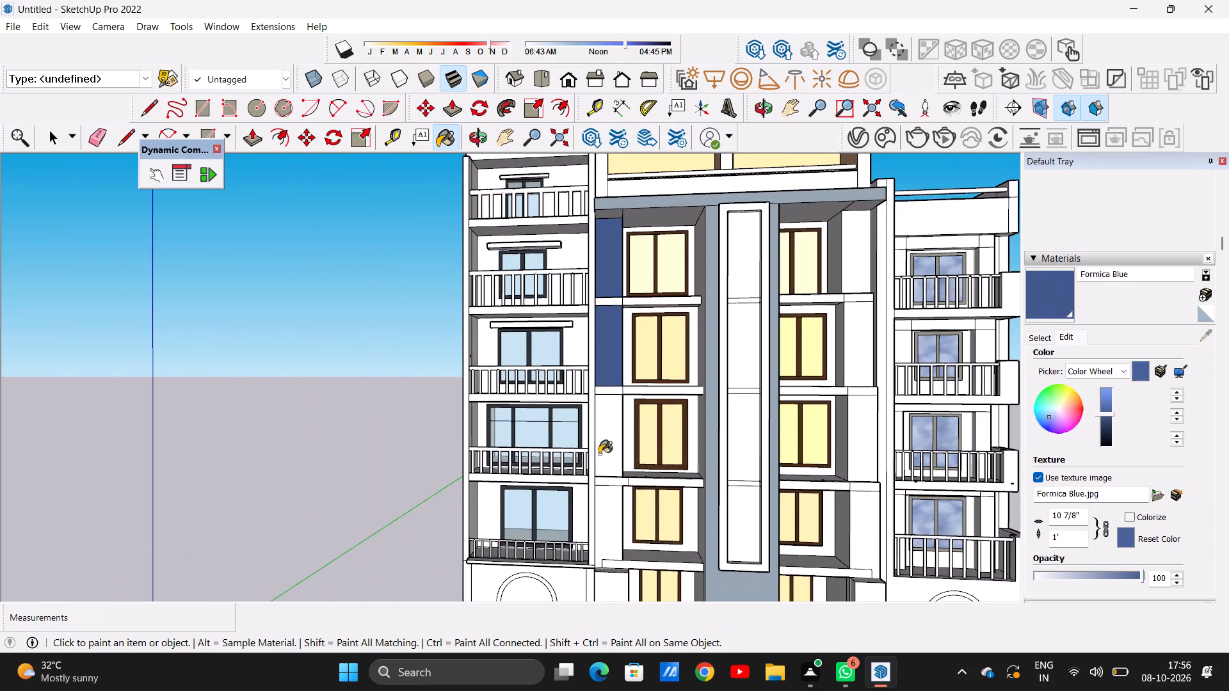
pyautogui.scroll(-4, 599, 454)
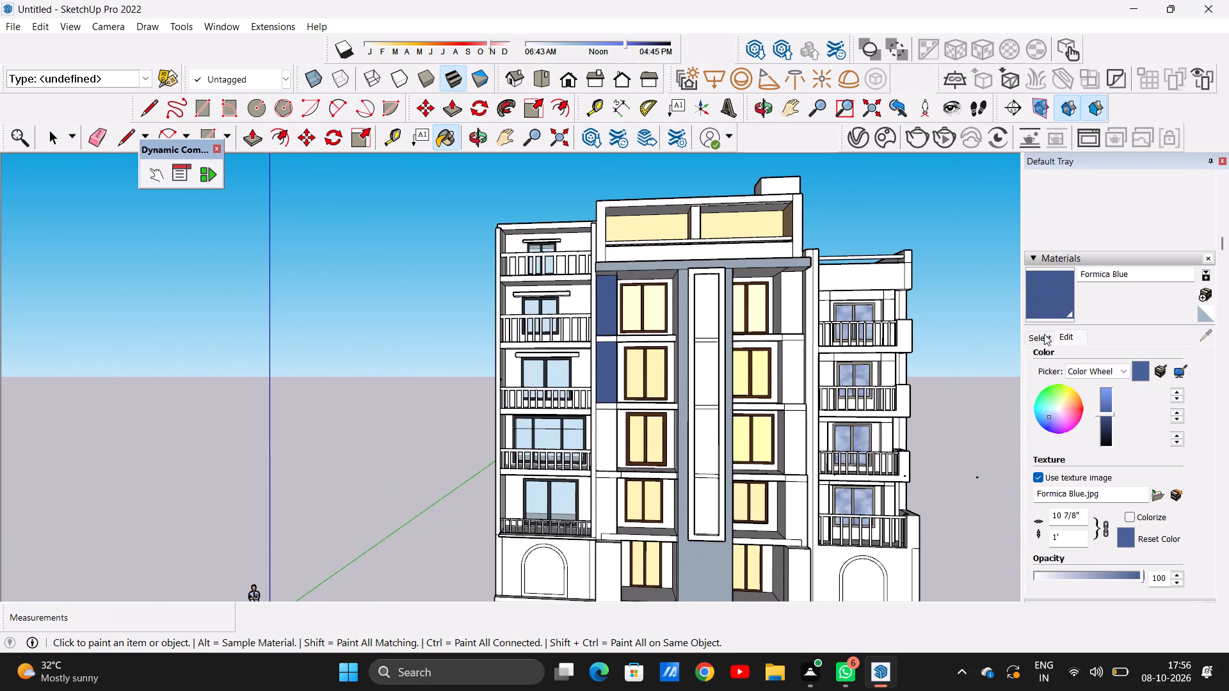
# Repaint the wall strips beside the central block's top two left windows with Terrazzo Light Blue from Synthetic Surfaces.
pyautogui.click(1041, 342)
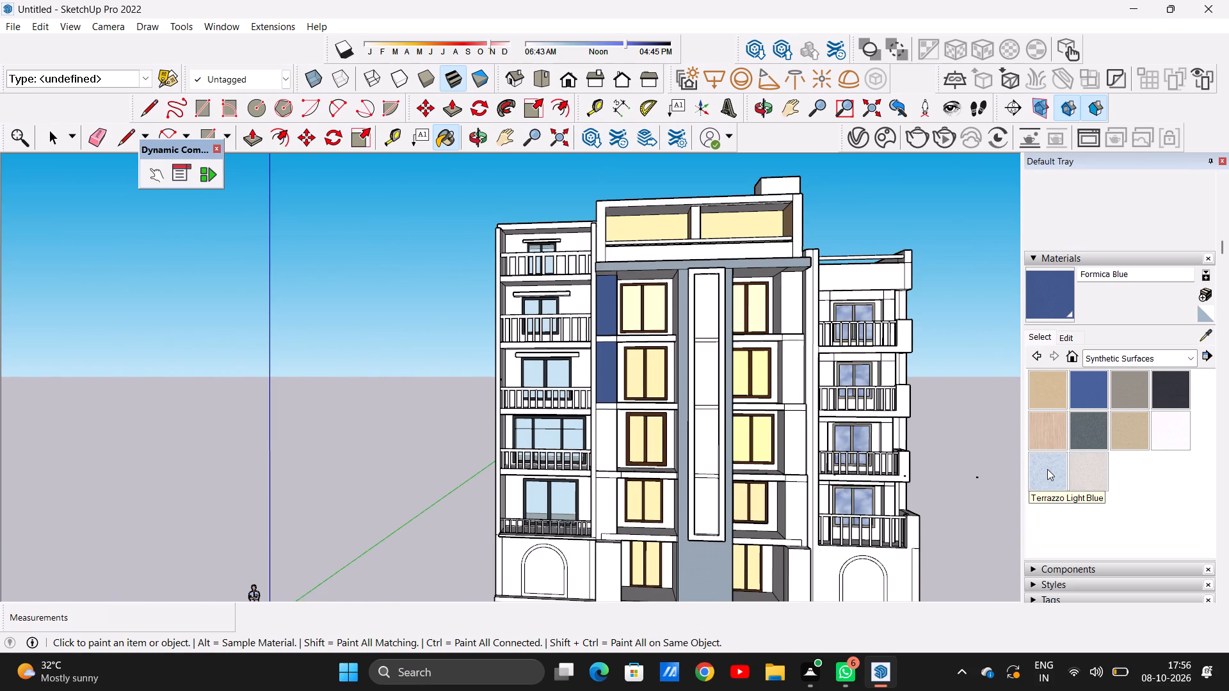
pyautogui.click(1047, 469)
pyautogui.scroll(7, 693, 367)
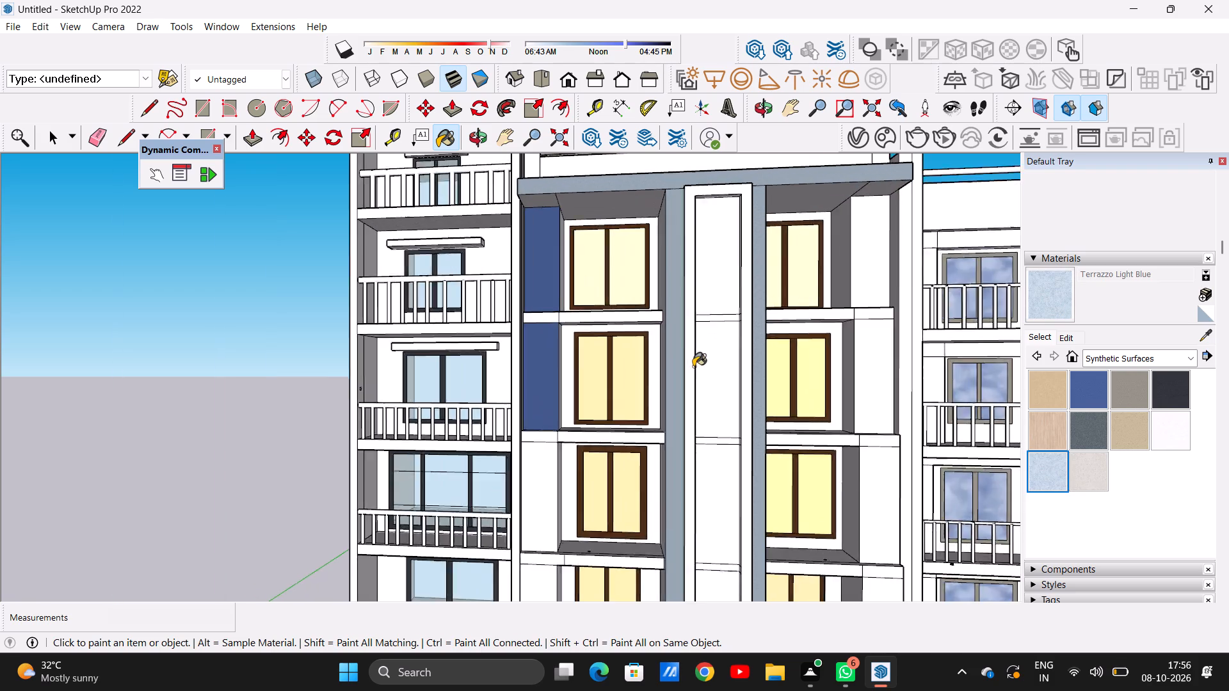
pyautogui.scroll(2, 693, 367)
pyautogui.click(494, 359)
pyautogui.click(489, 244)
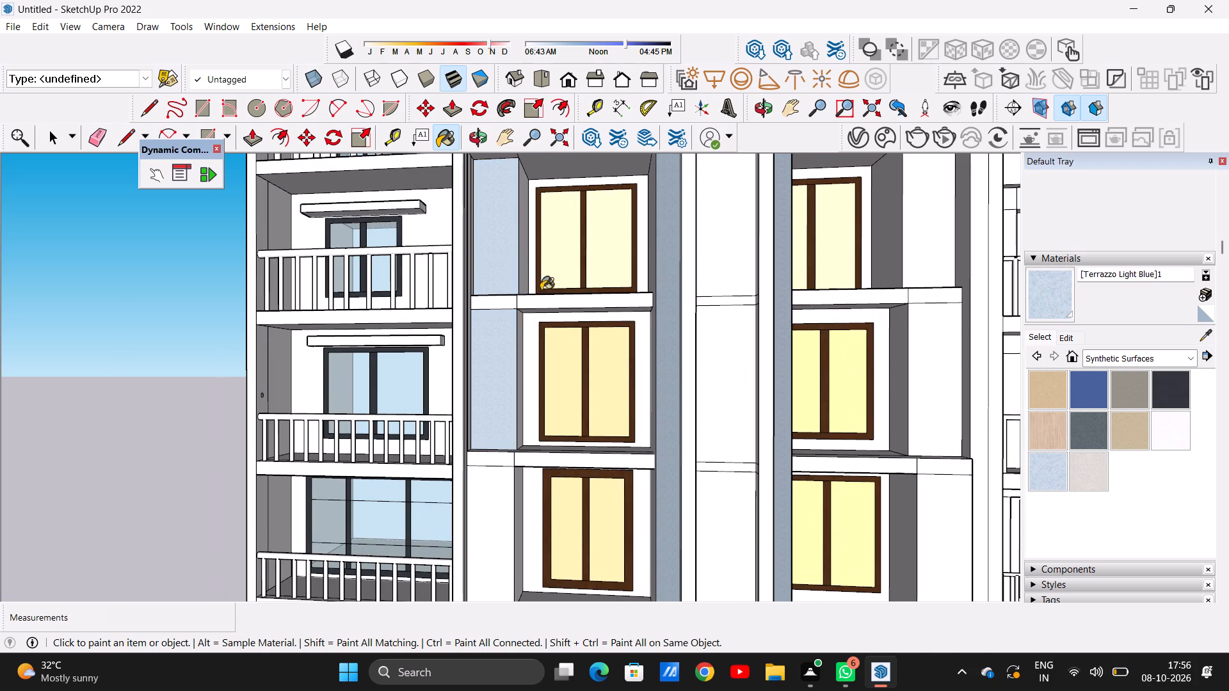
pyautogui.scroll(-5, 625, 317)
pyautogui.scroll(4, 738, 358)
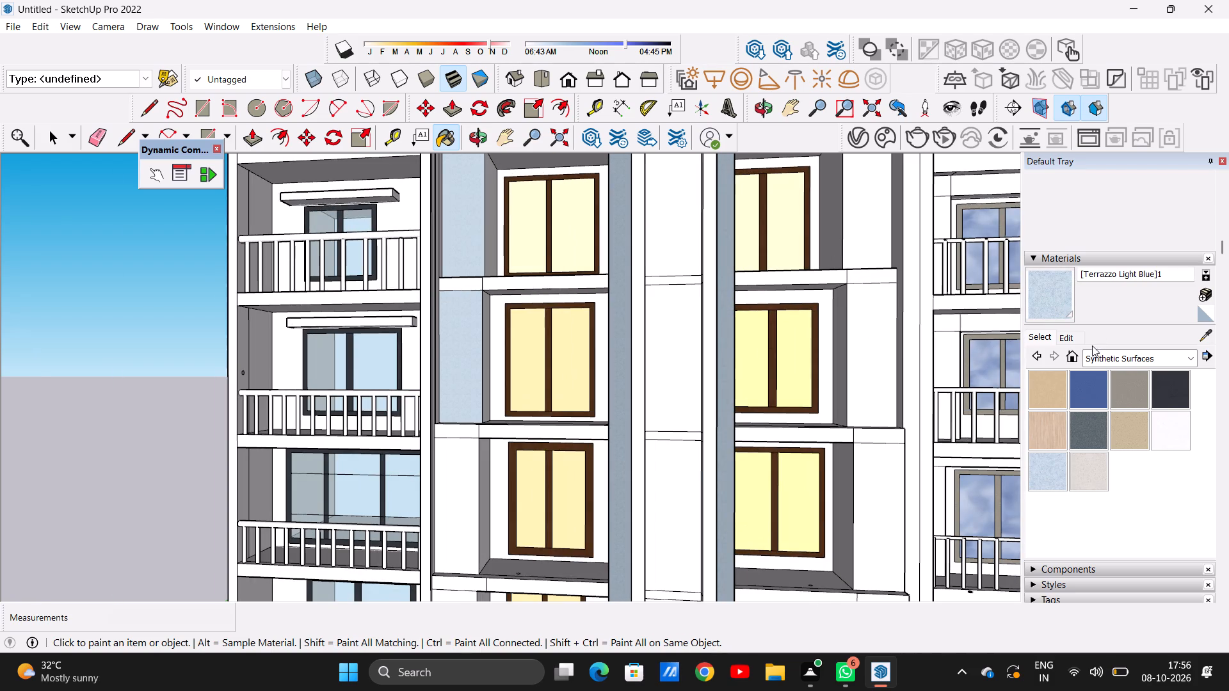
# Darken the wall strips' Terrazzo Light Blue material to a medium grey-blue close to the central column's shade.
pyautogui.click(1068, 342)
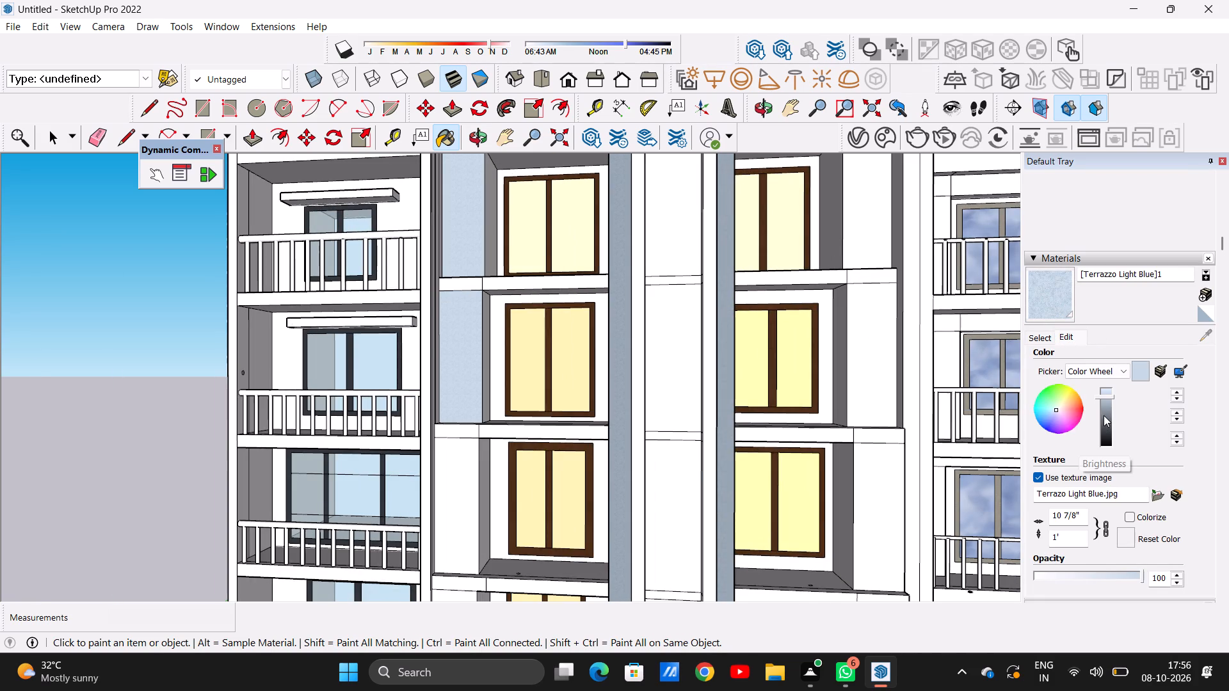
pyautogui.click(1104, 414)
pyautogui.scroll(-4, 857, 361)
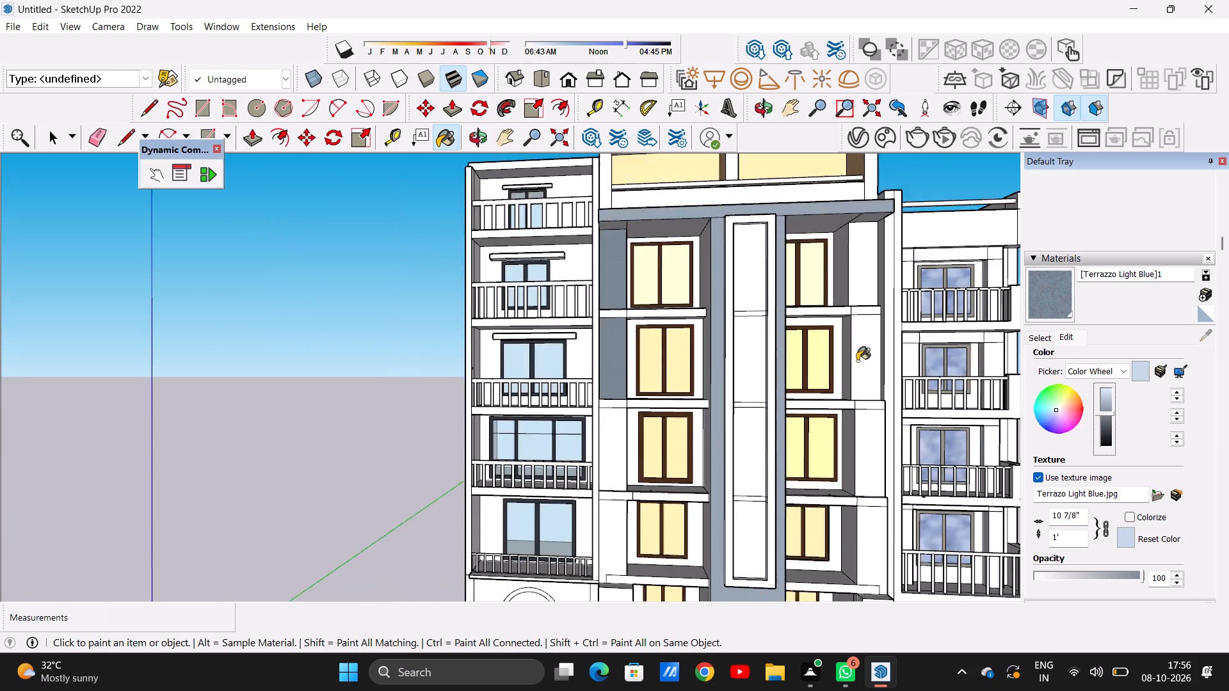
pyautogui.scroll(-5, 857, 361)
pyautogui.scroll(18, 773, 328)
pyautogui.scroll(-3, 616, 344)
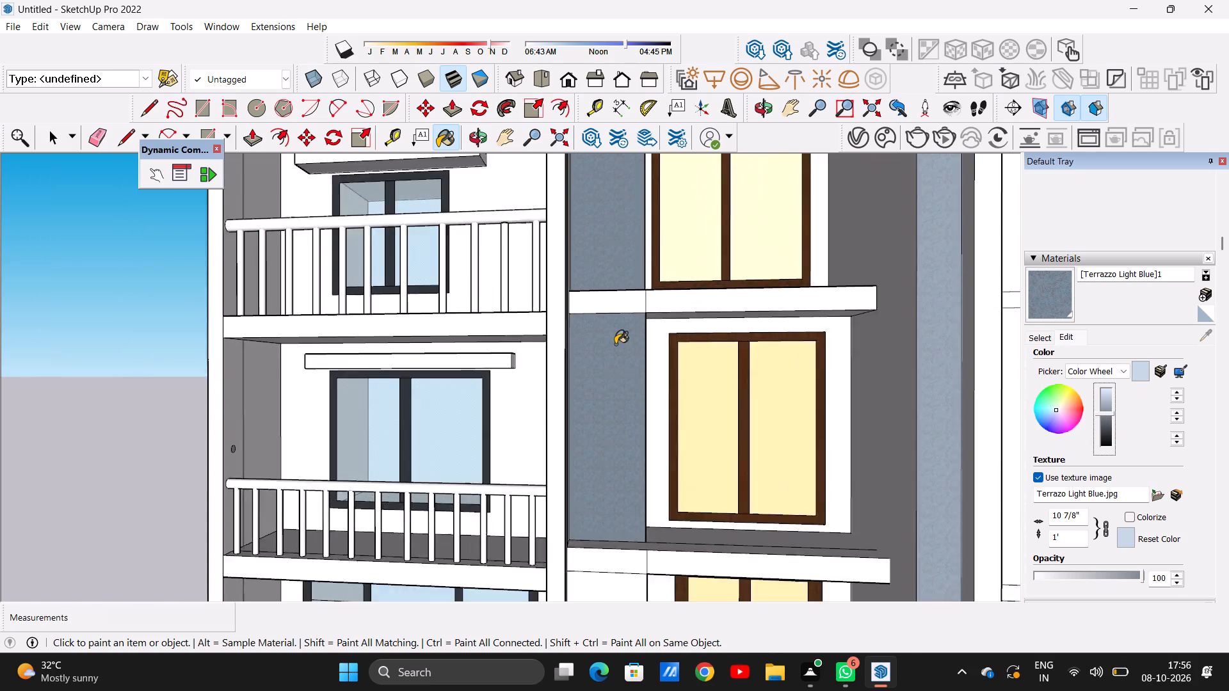
pyautogui.scroll(-13, 615, 344)
pyautogui.scroll(8, 643, 322)
pyautogui.scroll(-6, 631, 314)
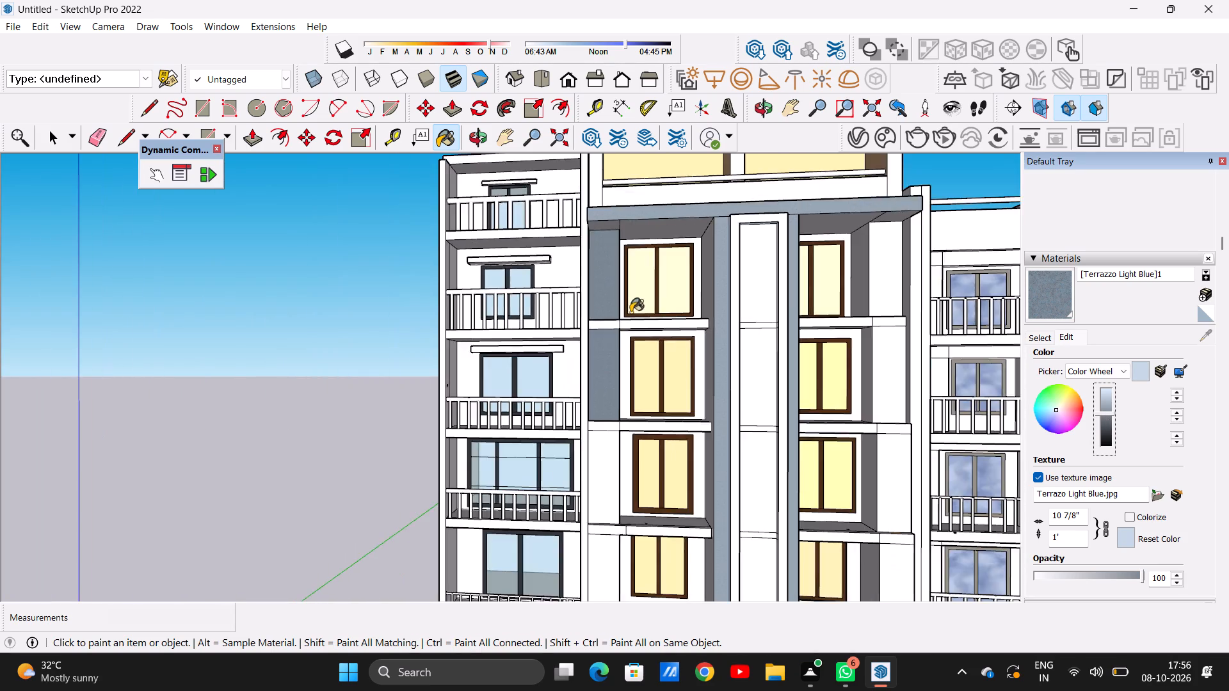
pyautogui.scroll(-2, 631, 312)
pyautogui.scroll(6, 777, 326)
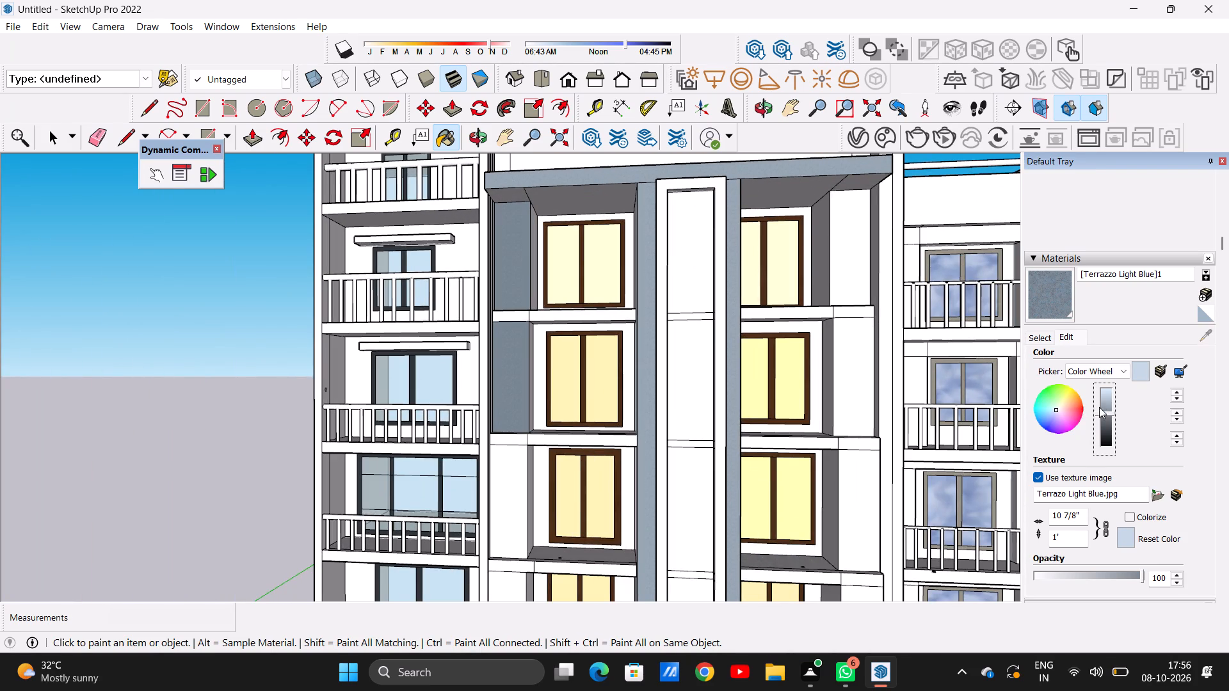
pyautogui.click(1106, 404)
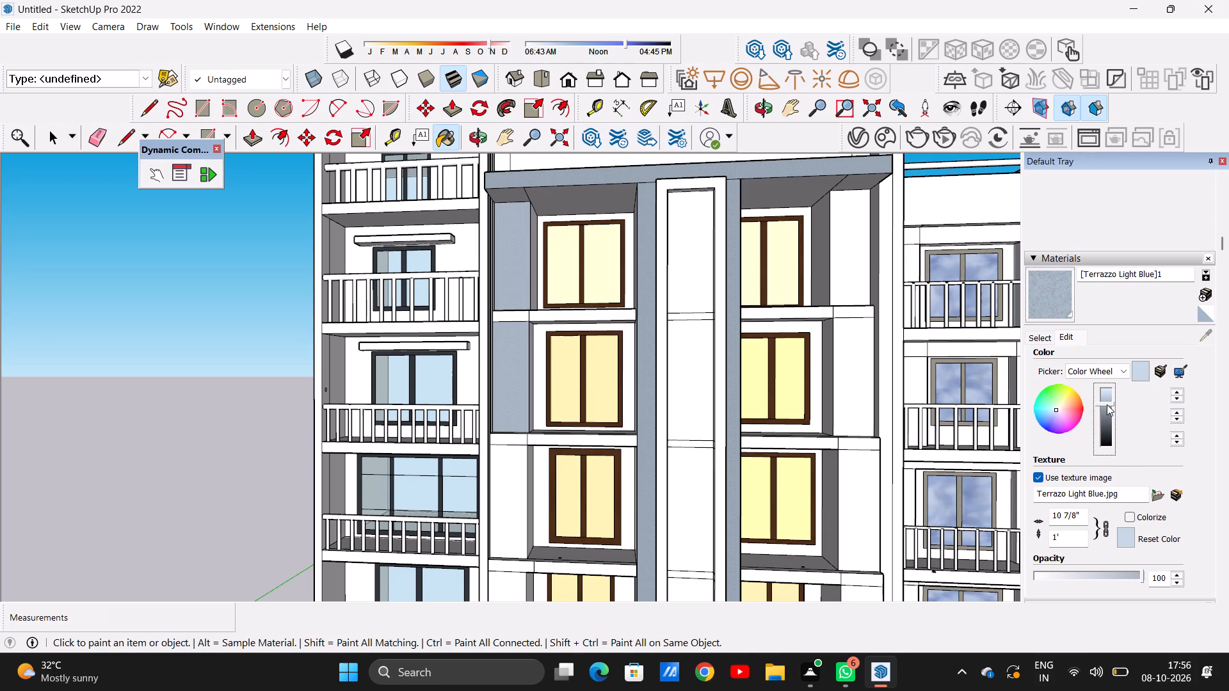
# Paint the wall strips beside the central block's top two right windows with the darkened Terrazzo Light Blue.
pyautogui.scroll(-6, 757, 373)
pyautogui.scroll(2, 771, 338)
pyautogui.scroll(4, 805, 247)
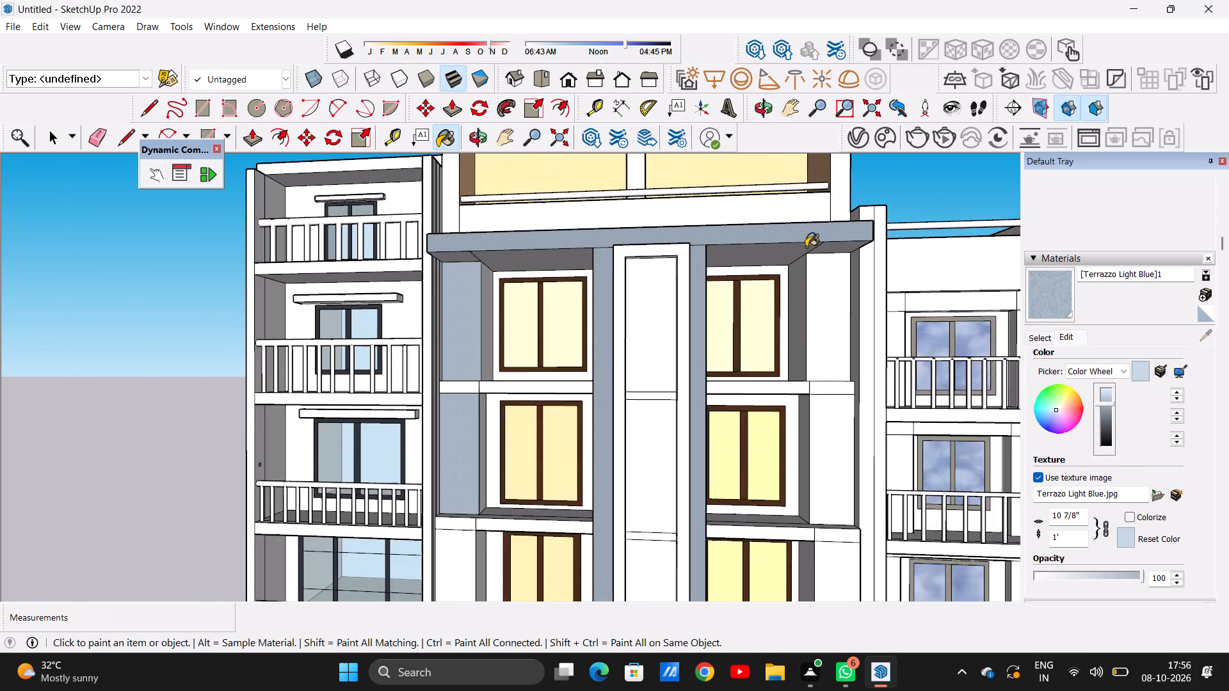
pyautogui.scroll(8, 806, 247)
pyautogui.click(829, 300)
pyautogui.scroll(-14, 801, 320)
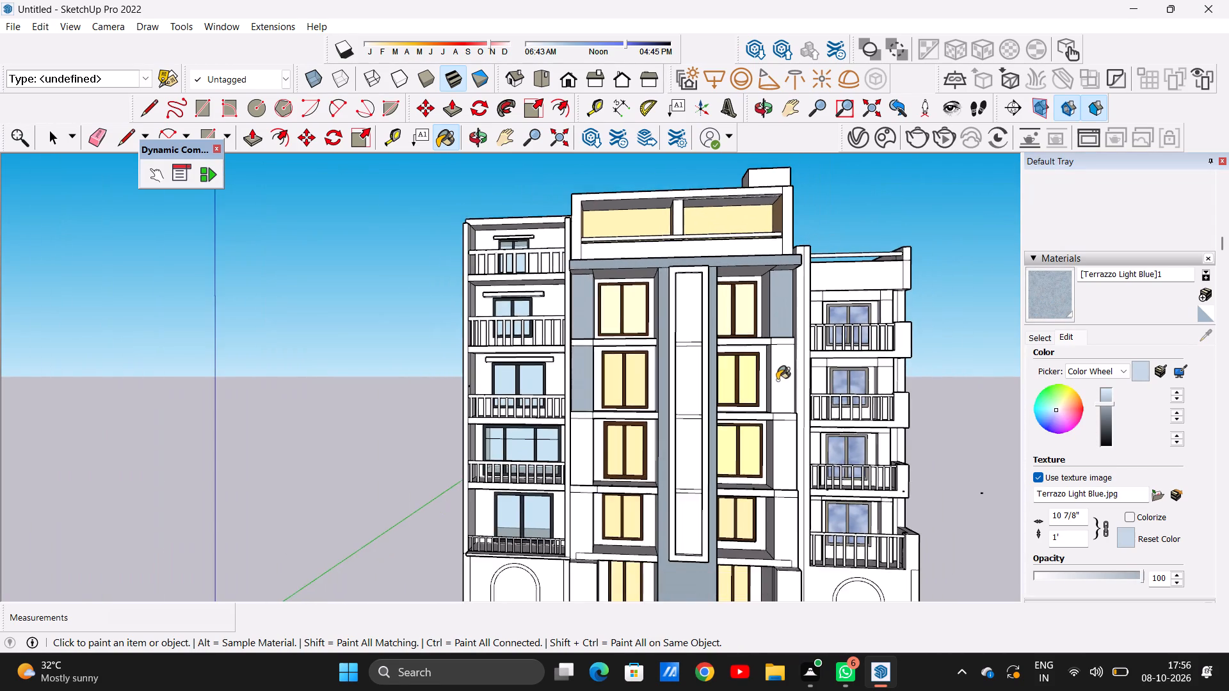
pyautogui.scroll(-1, 778, 406)
pyautogui.scroll(18, 778, 406)
pyautogui.click(756, 364)
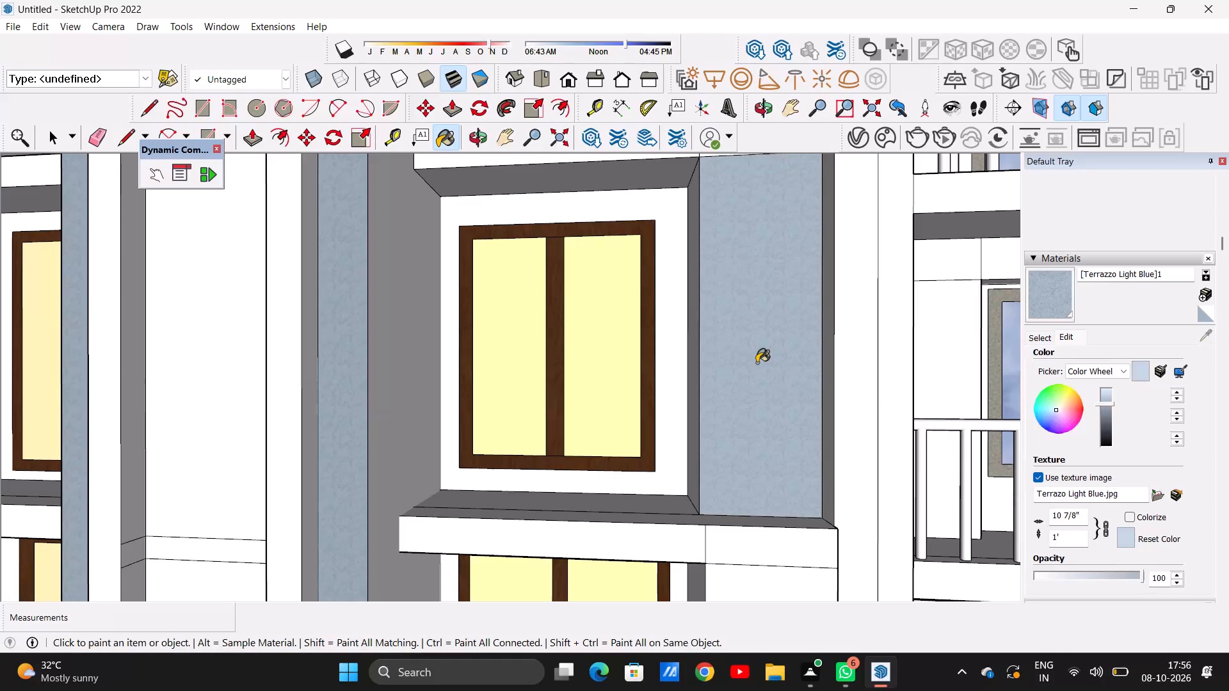
# Paint the wall strips beside the third and fourth right windows from the top with the darkened Terrazzo Light Blue.
pyautogui.scroll(-18, 757, 363)
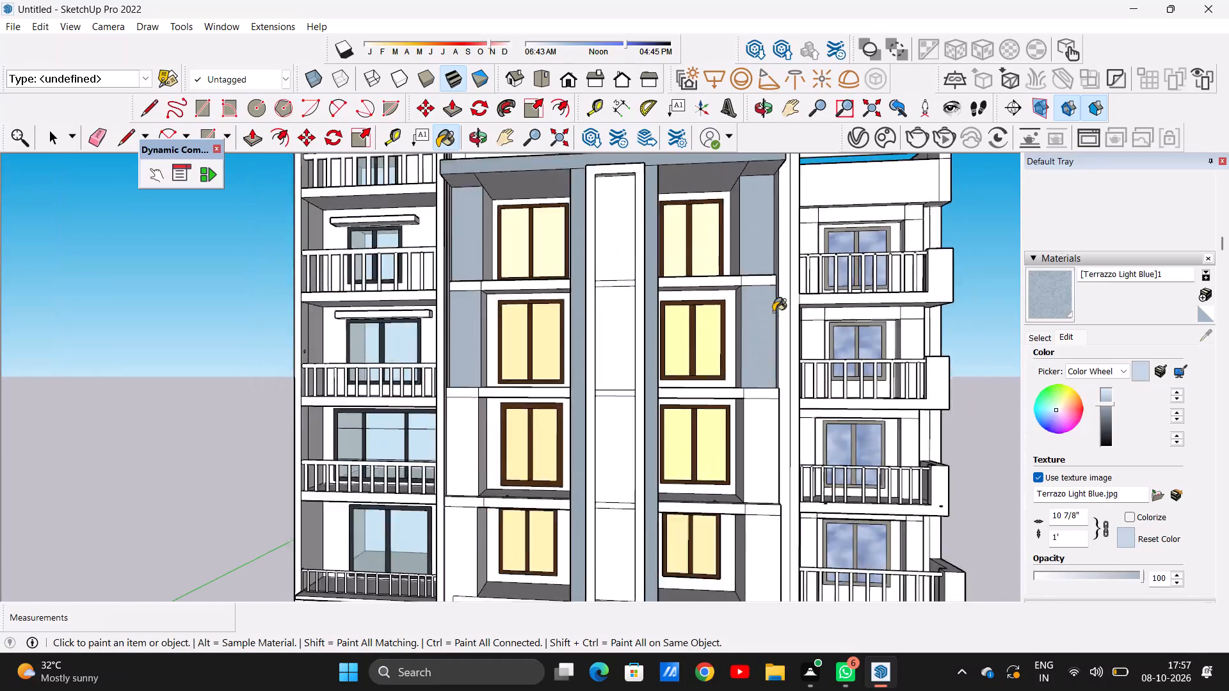
pyautogui.scroll(-2, 773, 312)
pyautogui.scroll(14, 774, 415)
pyautogui.scroll(-1, 763, 430)
pyautogui.scroll(4, 763, 430)
pyautogui.click(763, 430)
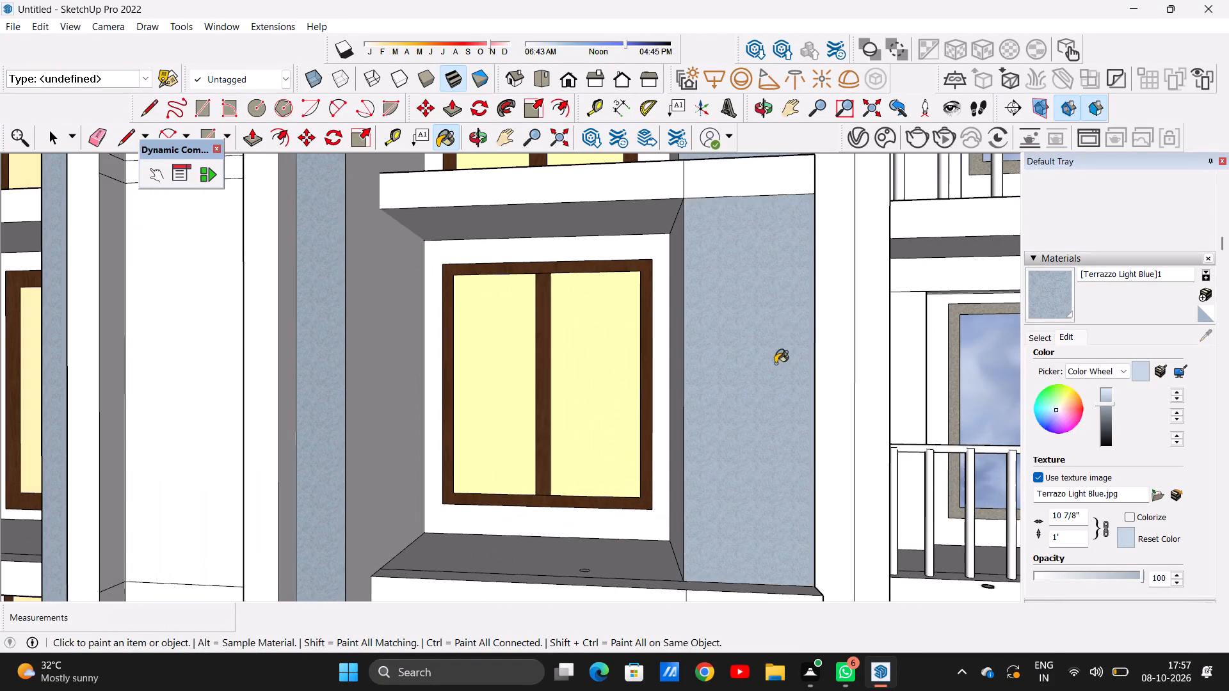
pyautogui.scroll(-9, 773, 325)
pyautogui.scroll(1, 773, 325)
pyautogui.scroll(-6, 766, 304)
pyautogui.scroll(12, 765, 465)
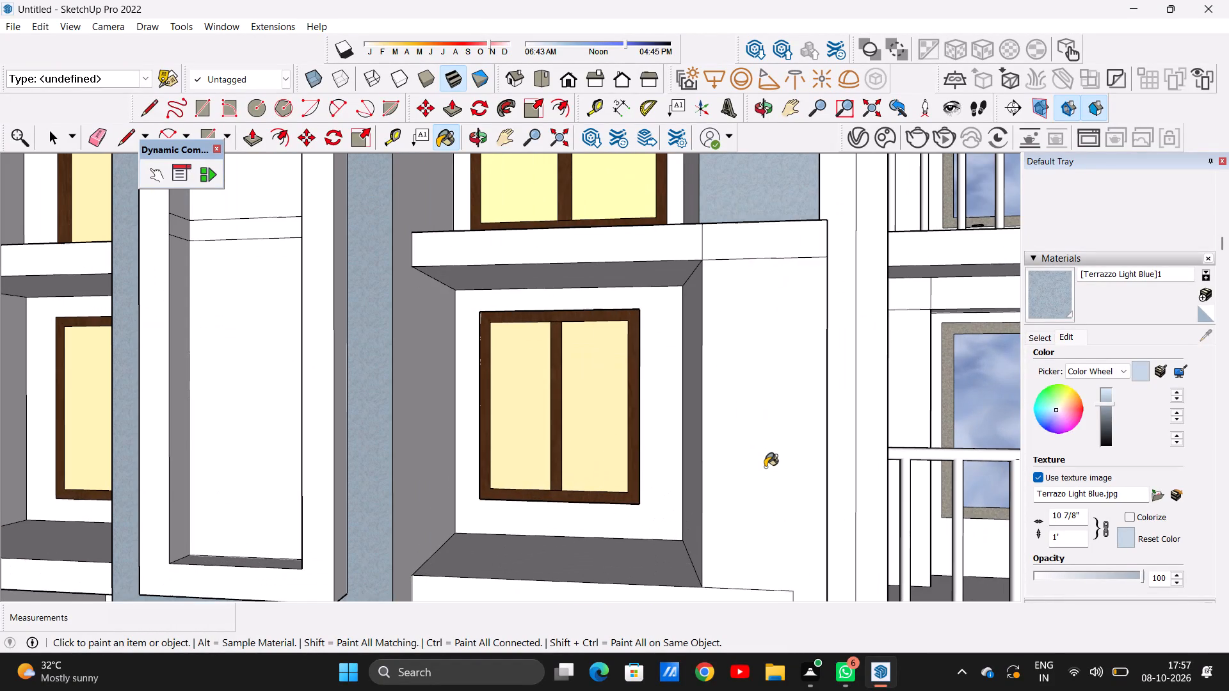
pyautogui.click(765, 467)
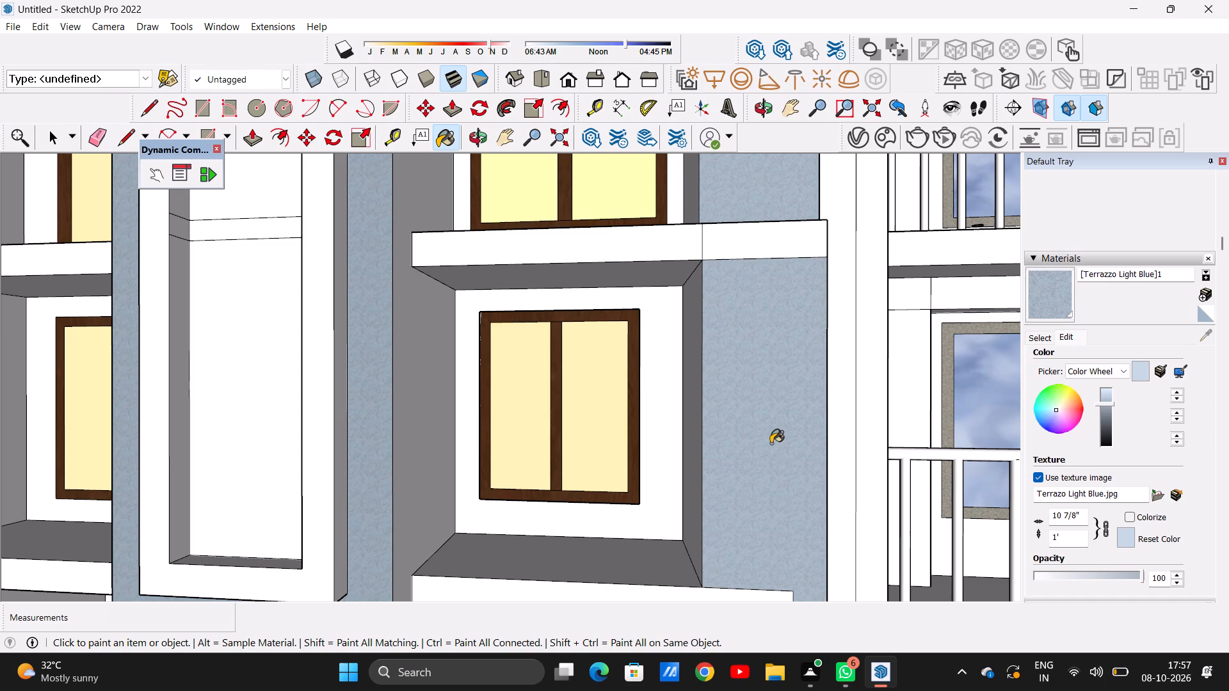
pyautogui.scroll(-4, 718, 393)
# Paint the central block's ground-floor right pillar and the beam above the ground-floor right window with the darkened Terrazzo Light Blue.
pyautogui.scroll(-20, 718, 393)
pyautogui.scroll(-14, 718, 393)
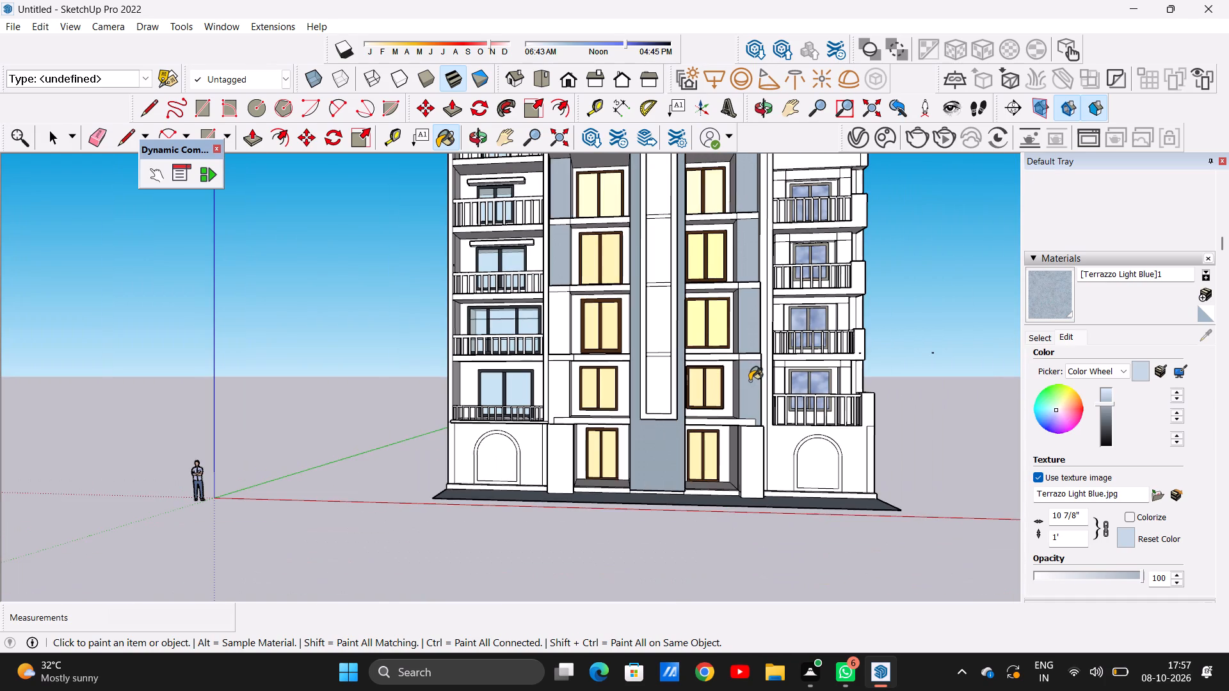
pyautogui.scroll(13, 758, 463)
pyautogui.click(756, 464)
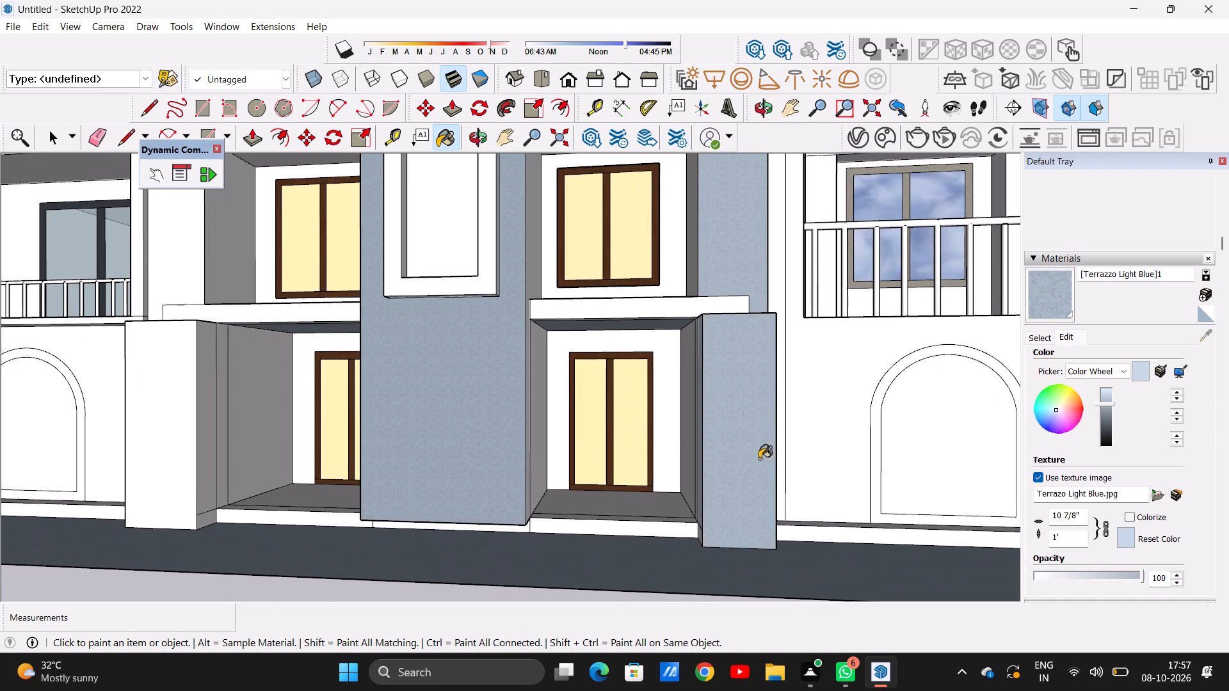
pyautogui.scroll(-10, 767, 427)
pyautogui.scroll(6, 721, 385)
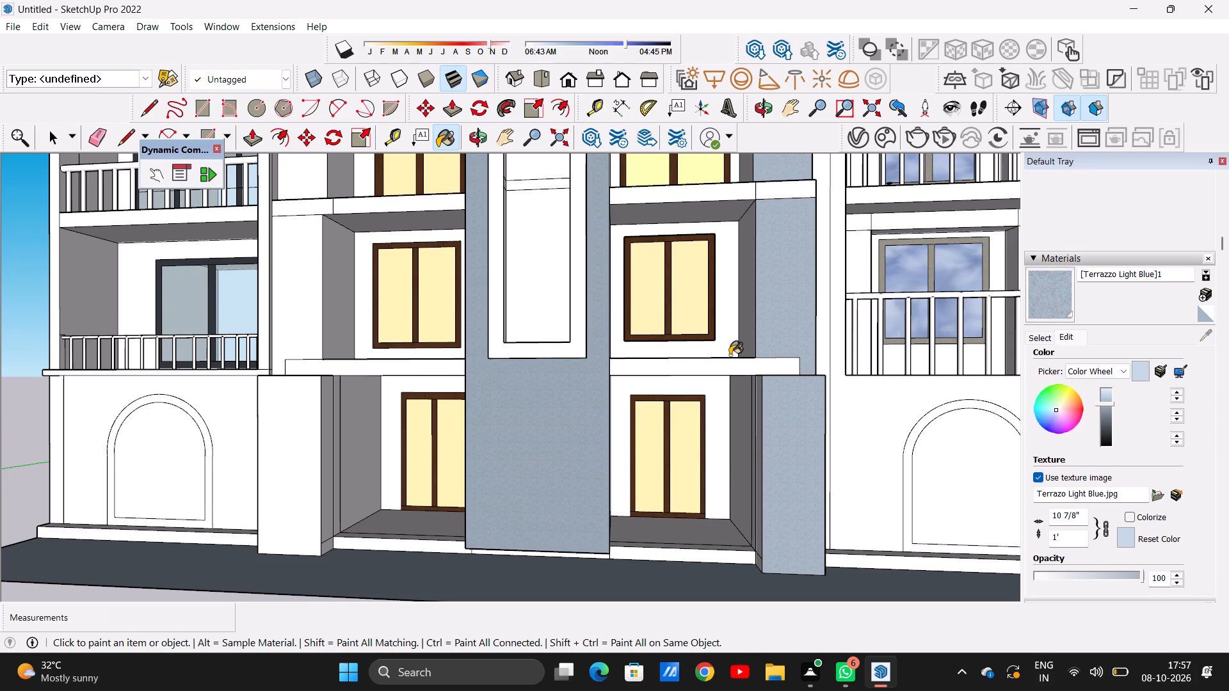
pyautogui.scroll(11, 698, 373)
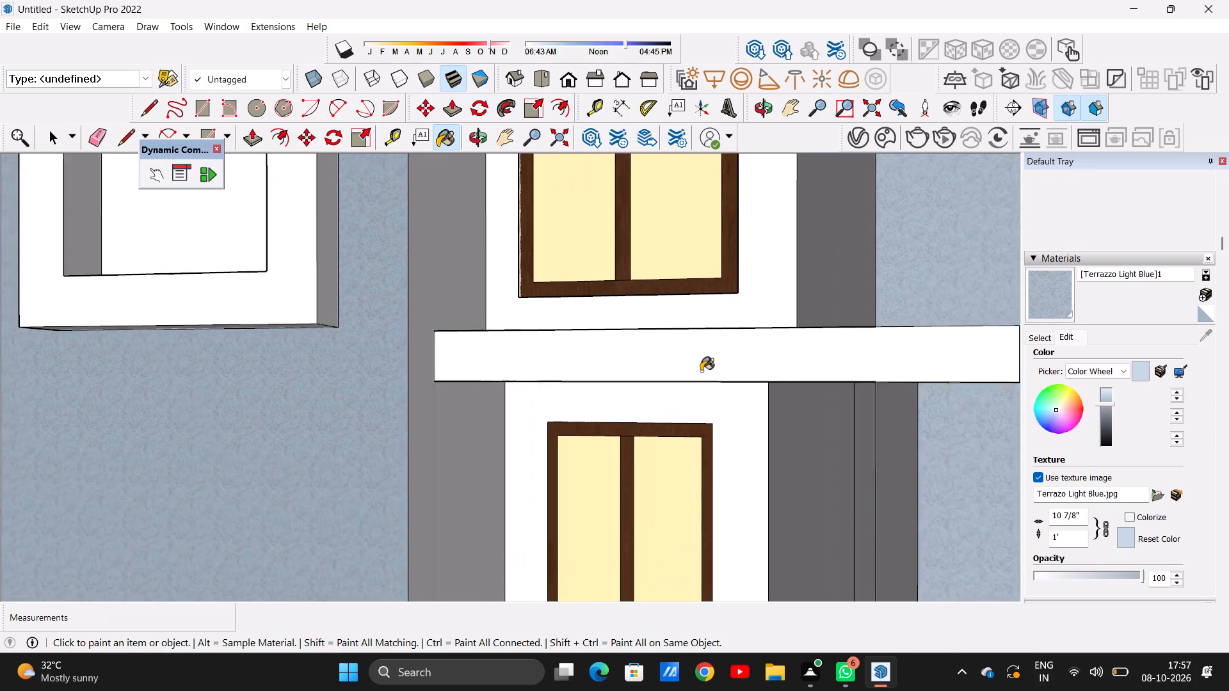
pyautogui.scroll(1, 701, 371)
pyautogui.click(701, 360)
pyautogui.scroll(-8, 791, 354)
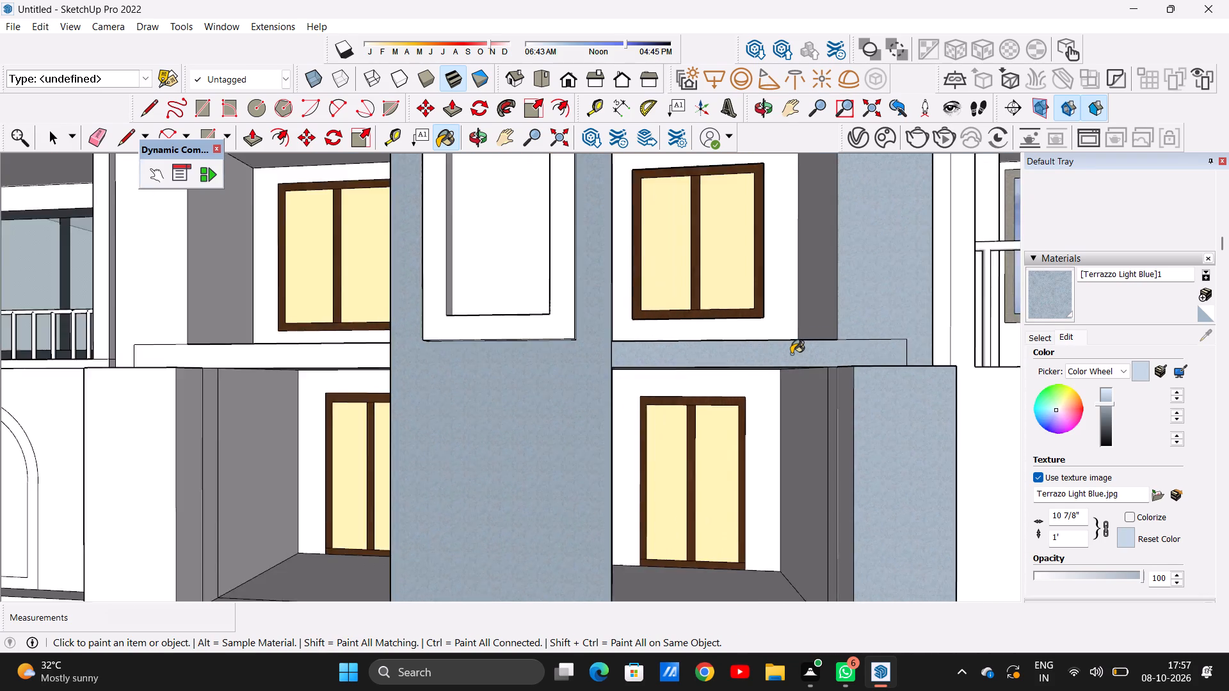
pyautogui.scroll(-14, 791, 354)
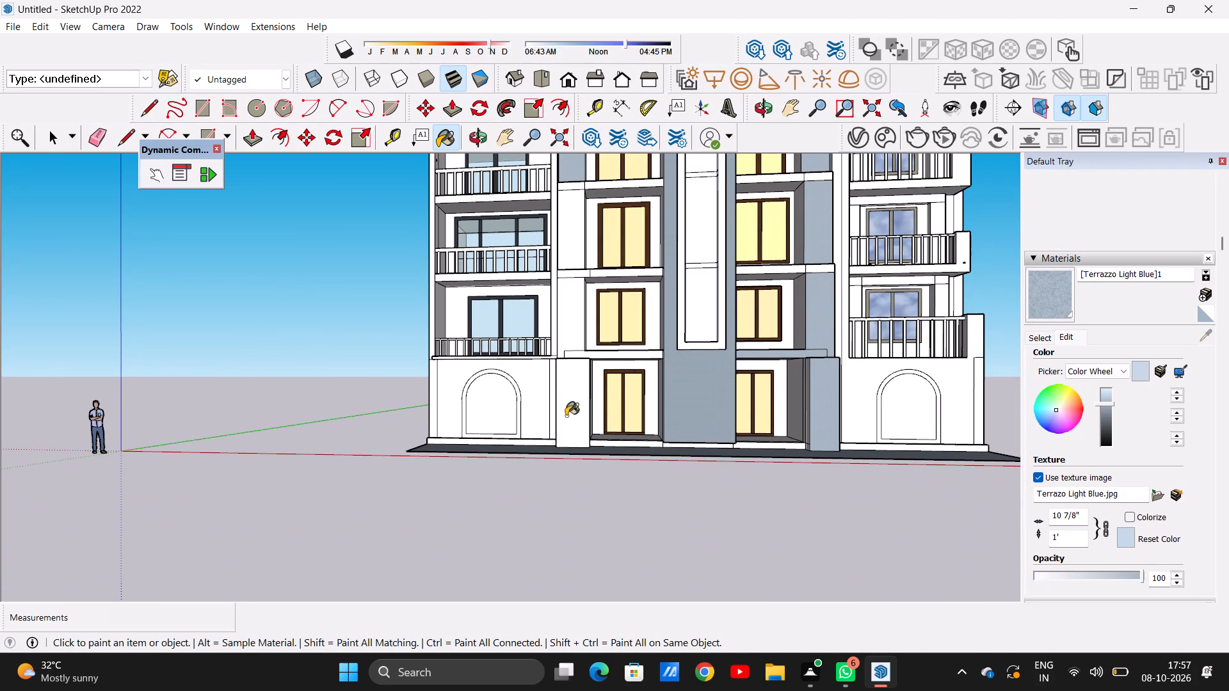
# Paint the ground-floor left pillar and the wall strips beside the third and fourth left windows from the top with the darkened Terrazzo Light Blue.
pyautogui.click(566, 415)
pyautogui.click(571, 315)
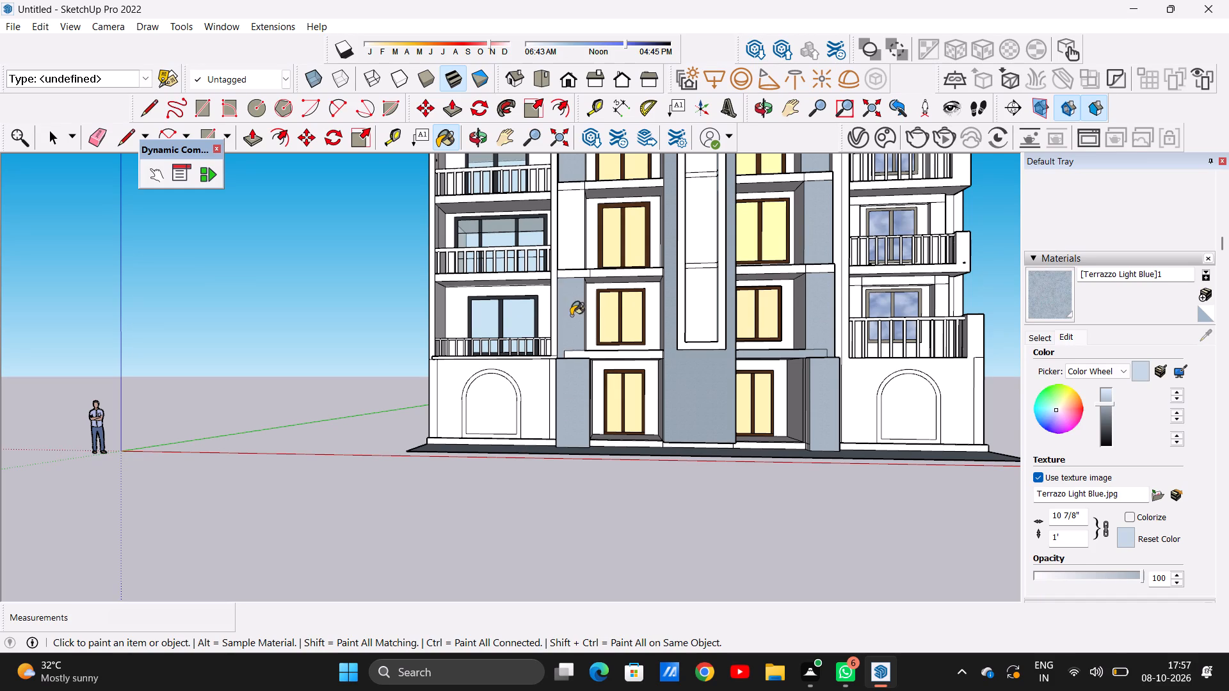
pyautogui.scroll(-12, 565, 335)
pyautogui.scroll(19, 565, 312)
pyautogui.click(575, 323)
pyautogui.scroll(-13, 563, 381)
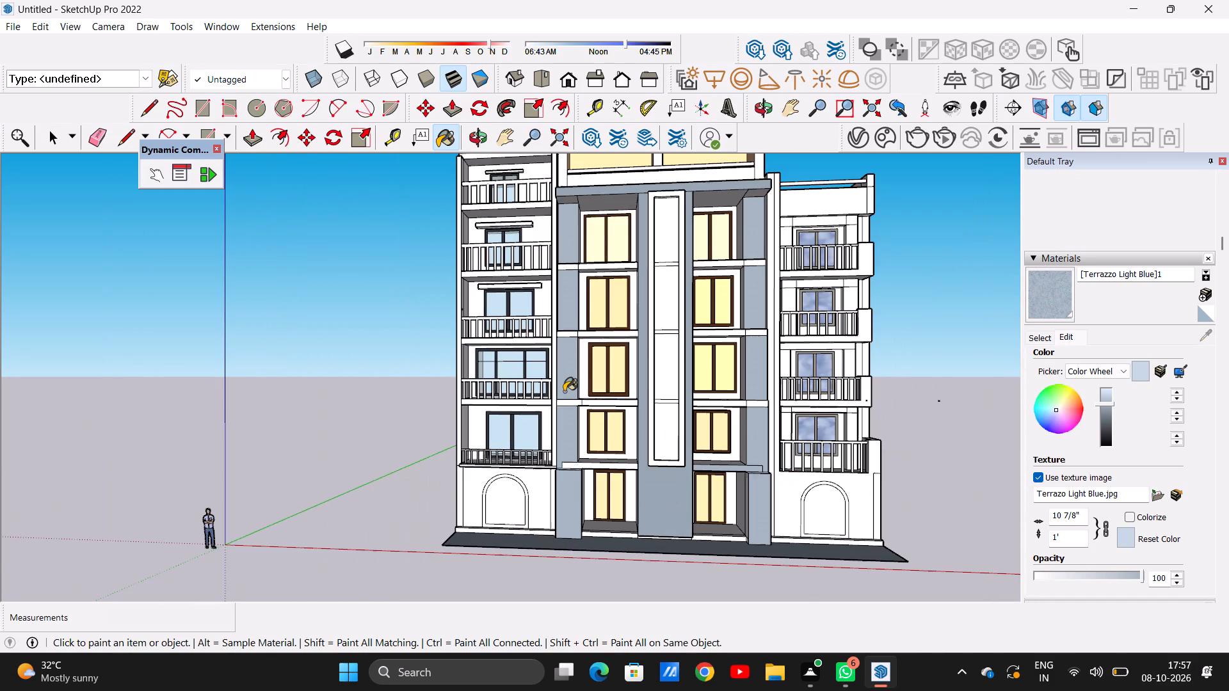
# Paint both segments of the beams below the central block's first and second left windows from the top with the darkened Terrazzo Light Blue.
pyautogui.moveTo(575, 420); pyautogui.dragTo(577, 449, button='middle')
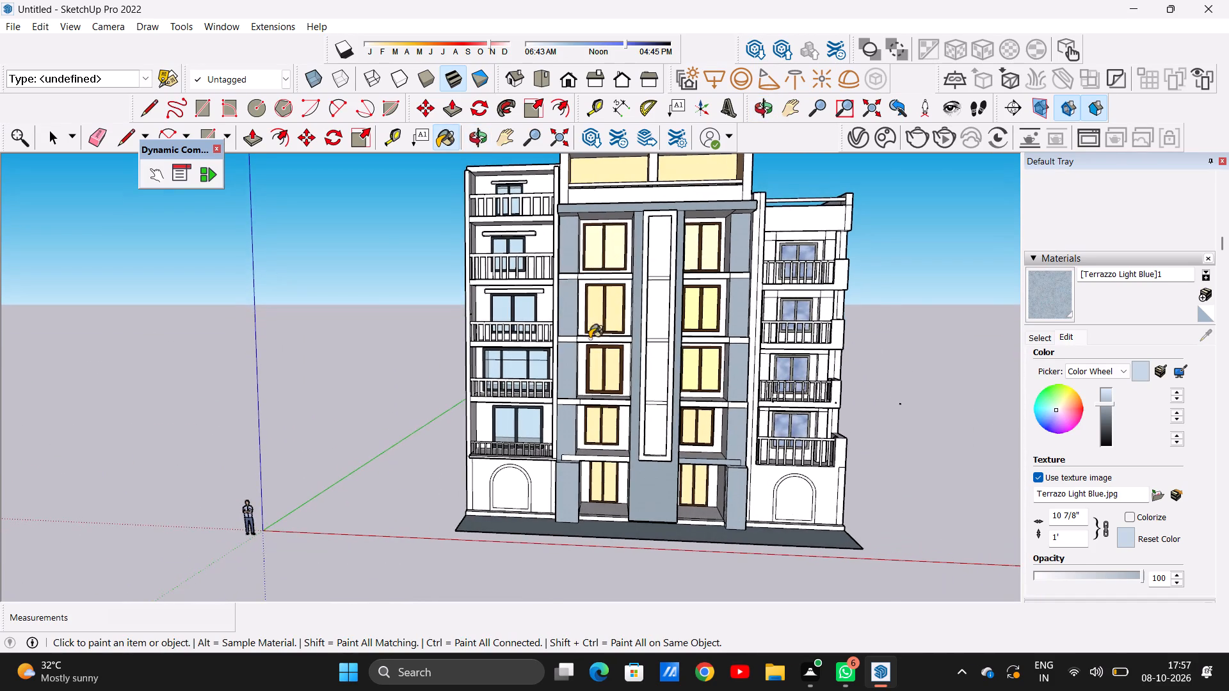
pyautogui.scroll(8, 562, 267)
pyautogui.scroll(20, 570, 286)
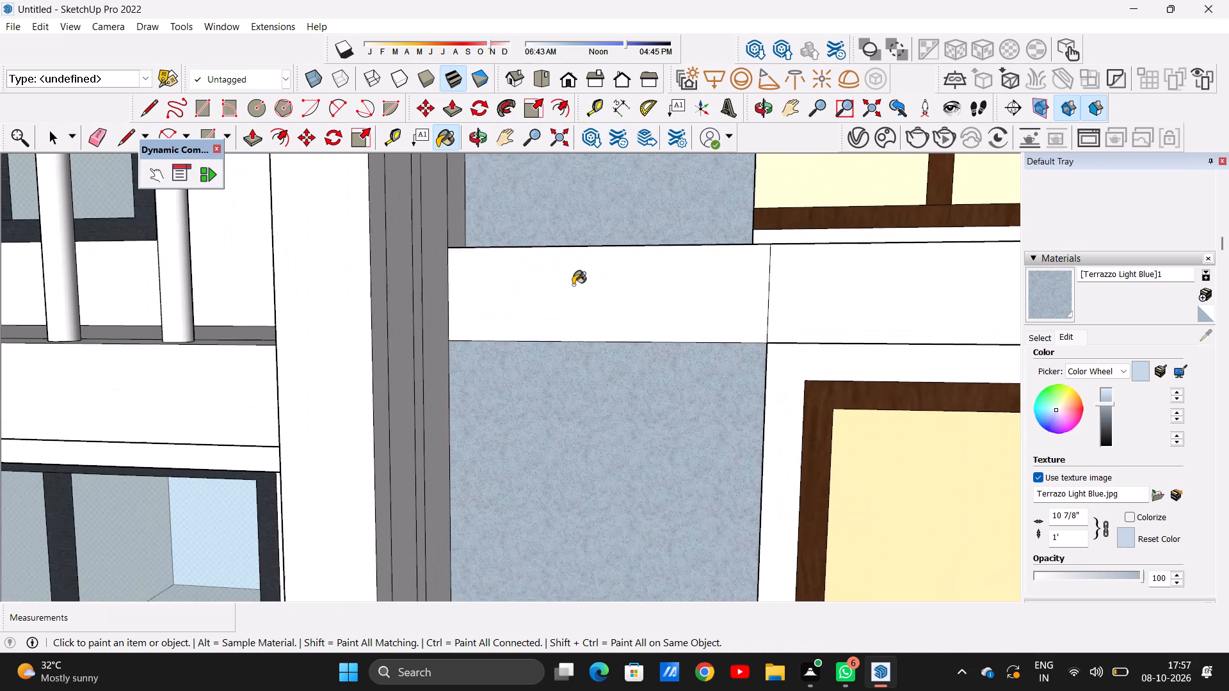
pyautogui.click(573, 285)
pyautogui.click(815, 297)
pyautogui.scroll(-2, 577, 323)
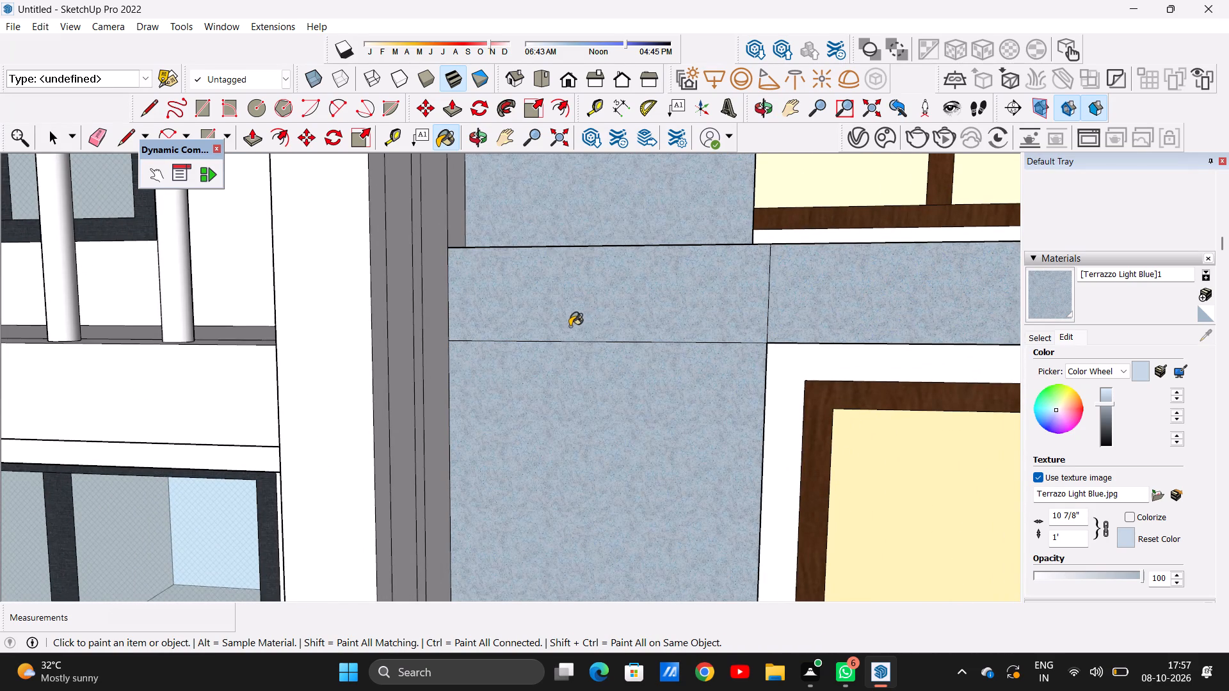
pyautogui.scroll(-11, 570, 326)
pyautogui.scroll(1, 570, 324)
pyautogui.scroll(-10, 570, 324)
pyautogui.scroll(8, 585, 457)
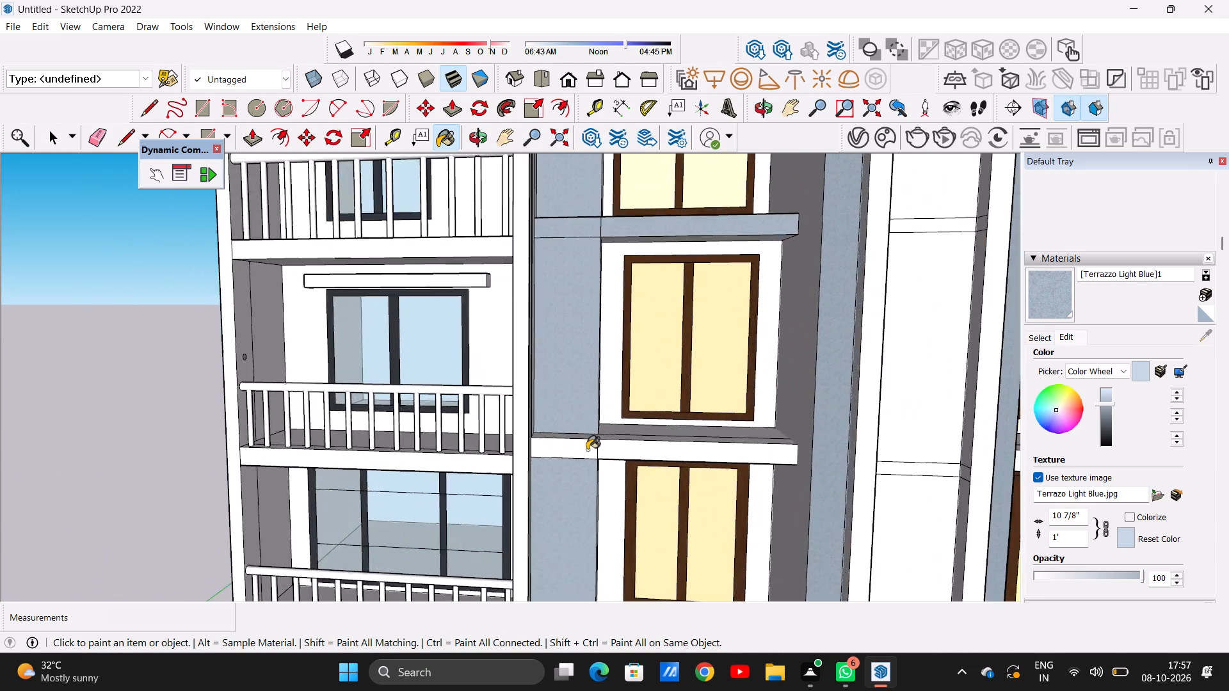
pyautogui.scroll(9, 587, 450)
pyautogui.click(587, 450)
pyautogui.click(670, 445)
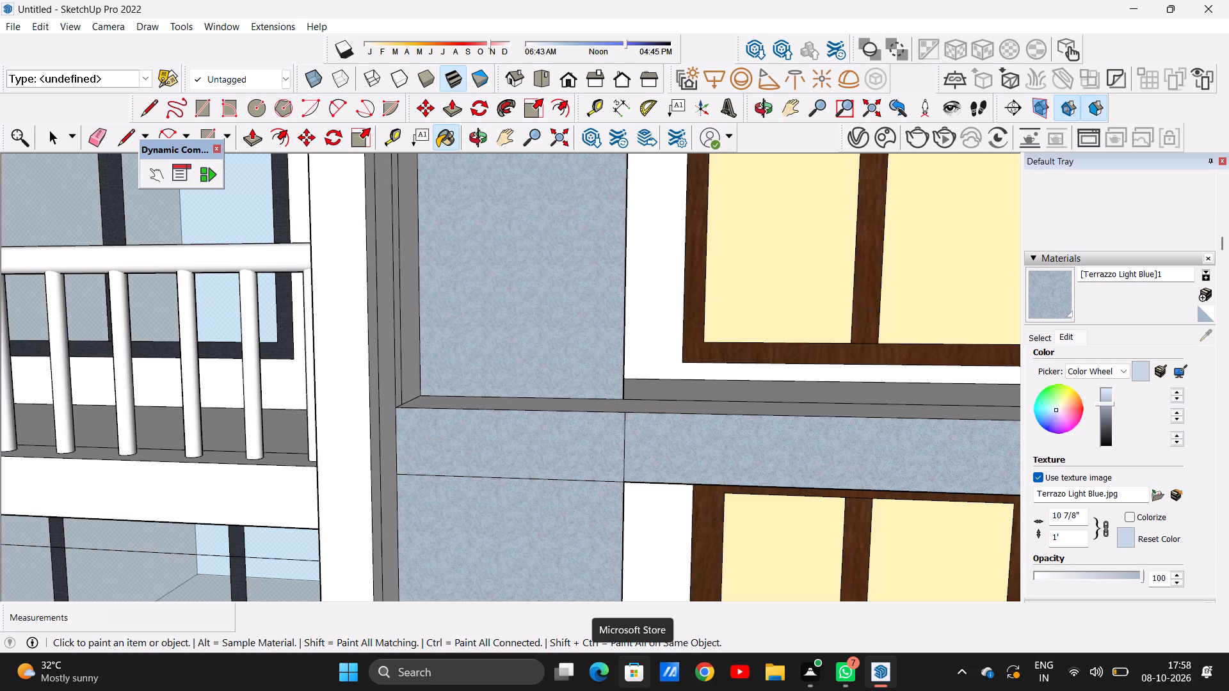
# Paint both segments of the beam below the third left window from the top with the darkened Terrazzo Light Blue.
pyautogui.scroll(-4, 588, 433)
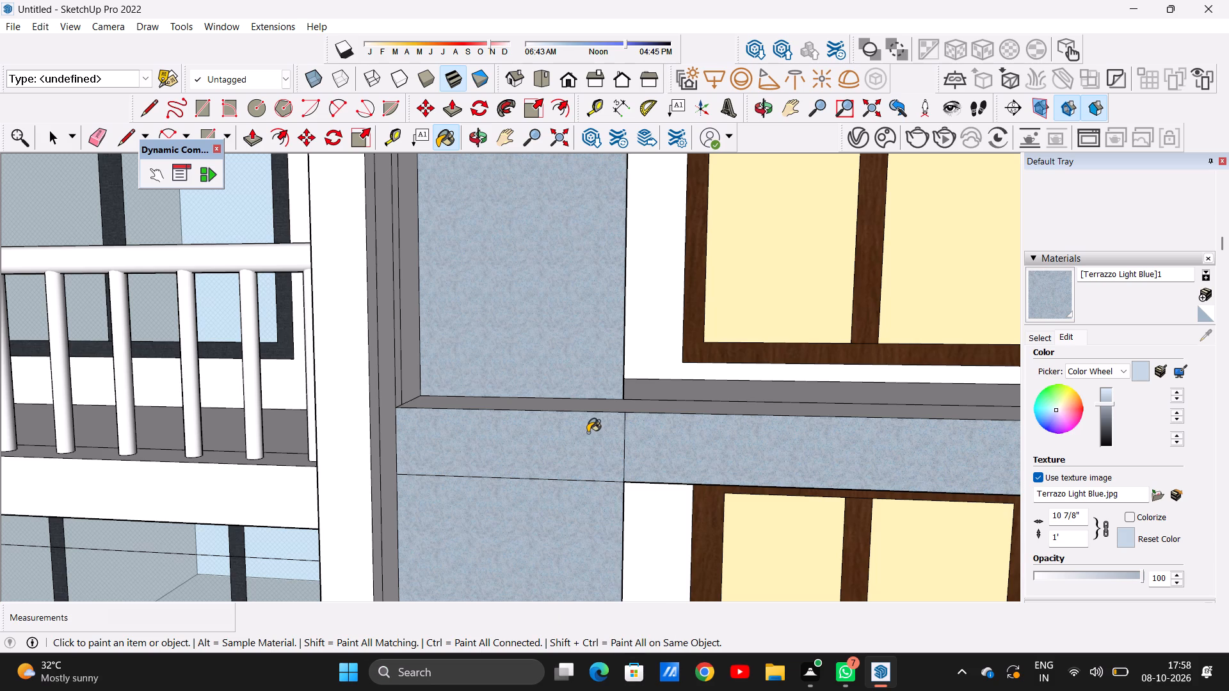
pyautogui.scroll(-20, 588, 433)
pyautogui.scroll(-20, 588, 433)
pyautogui.scroll(-1, 588, 433)
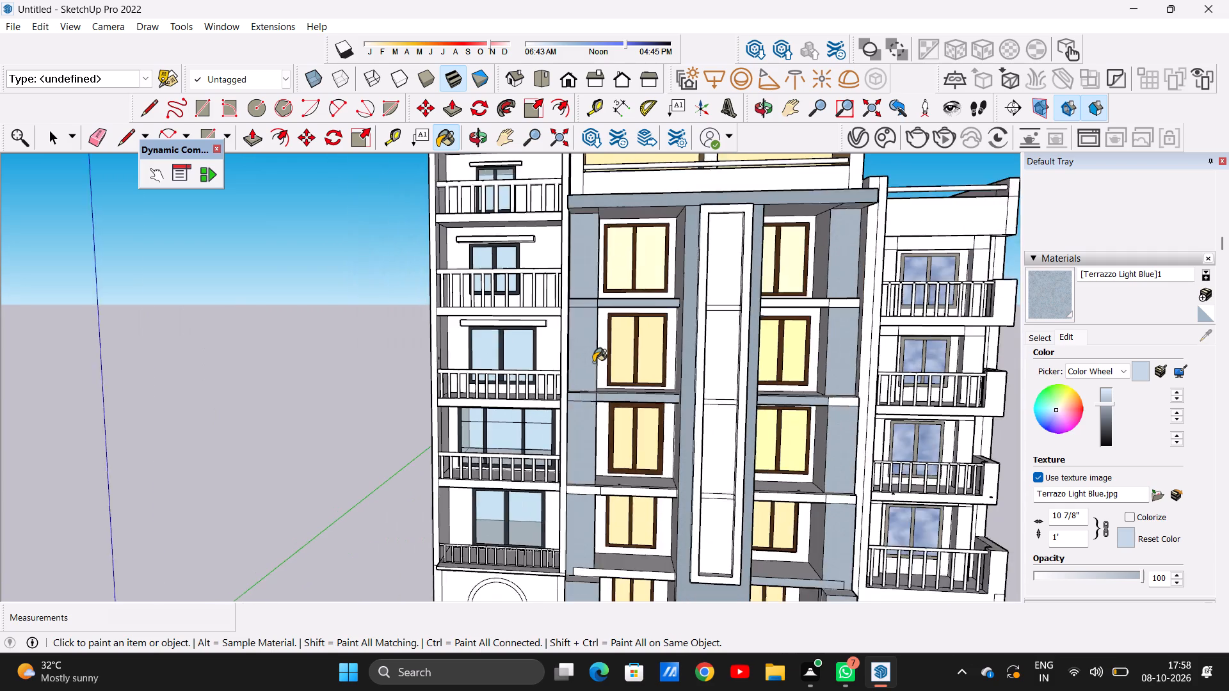
pyautogui.scroll(-2, 593, 362)
pyautogui.scroll(-3, 713, 404)
pyautogui.scroll(5, 669, 466)
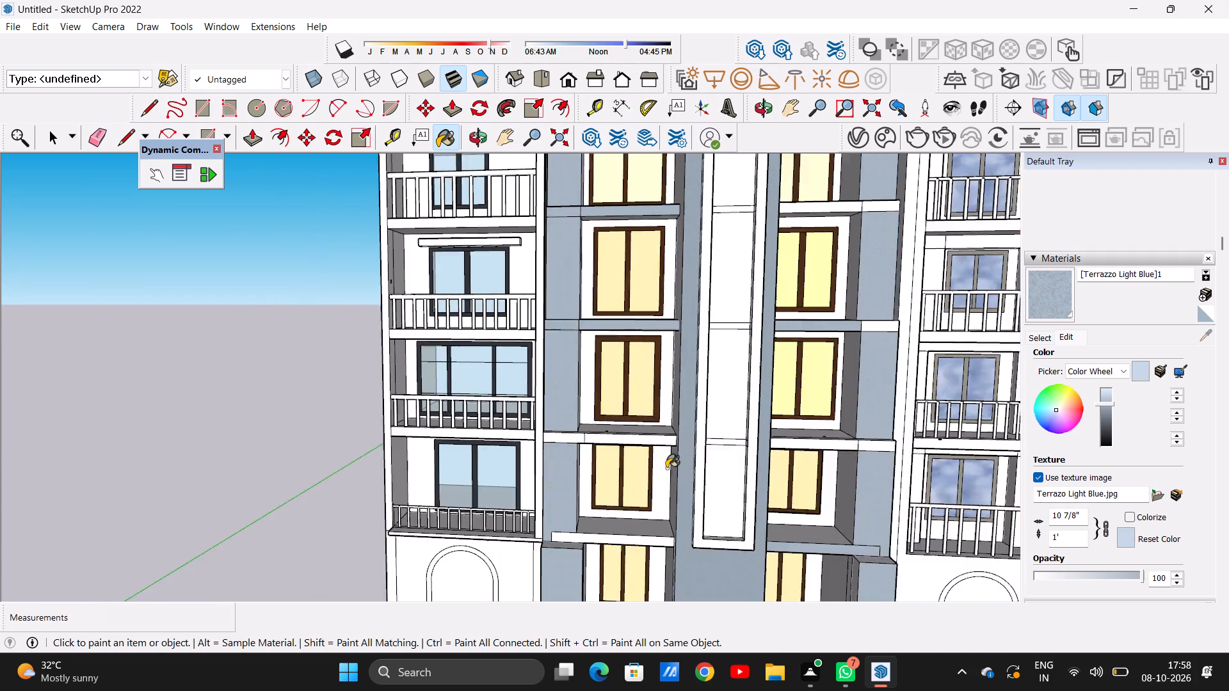
pyautogui.scroll(2, 666, 468)
pyautogui.scroll(20, 648, 431)
pyautogui.click(640, 418)
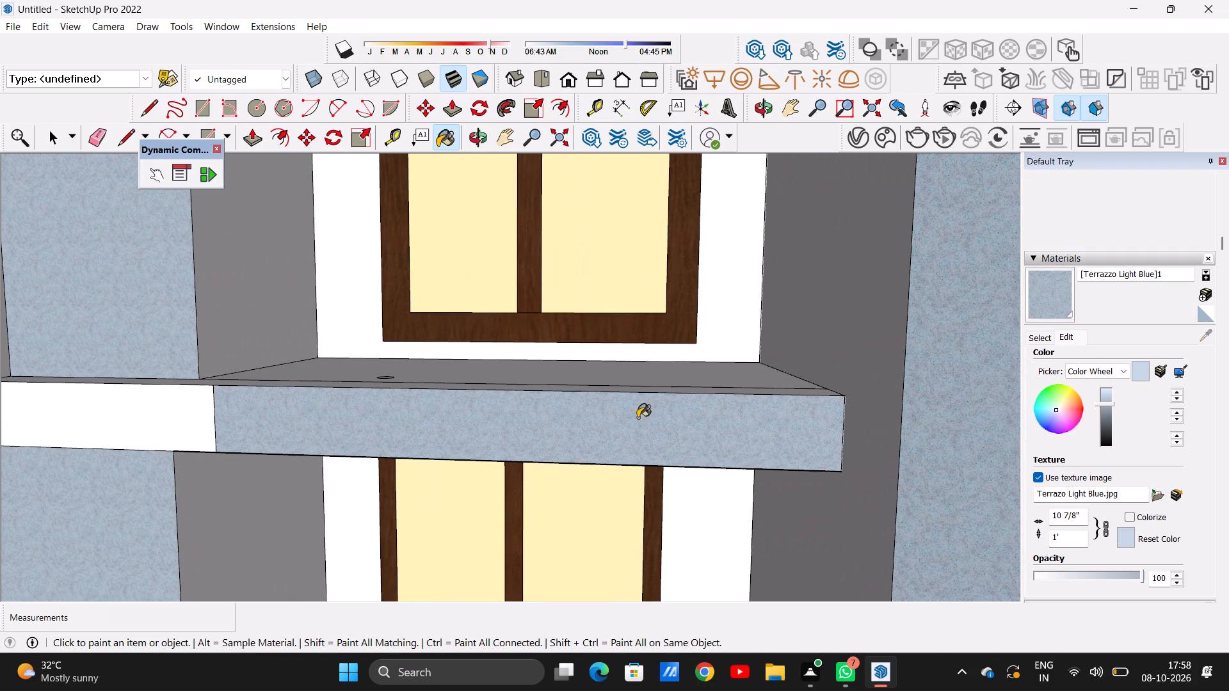
pyautogui.click(175, 420)
pyautogui.scroll(-10, 400, 432)
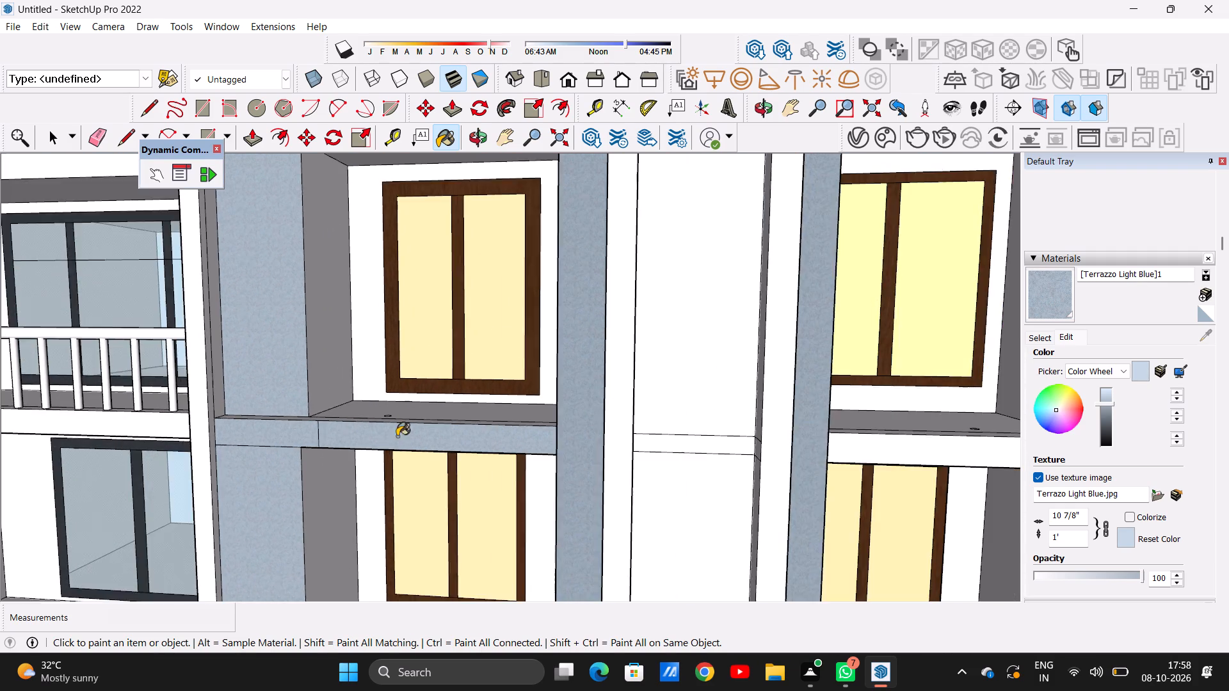
# Paint the ledge tops above both ground-floor recesses and the left recess's front beam with the darkened Terrazzo Light Blue.
pyautogui.scroll(-9, 397, 436)
pyautogui.scroll(2, 402, 305)
pyautogui.scroll(-1, 402, 303)
pyautogui.scroll(4, 402, 303)
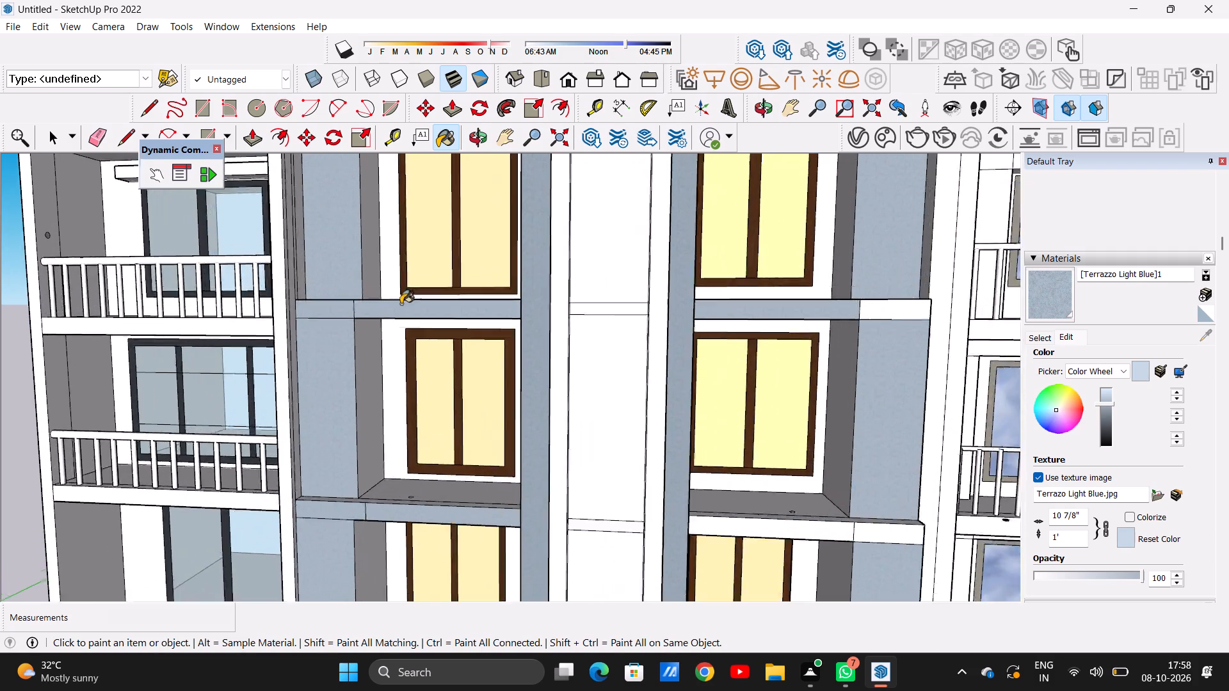
pyautogui.scroll(1, 401, 304)
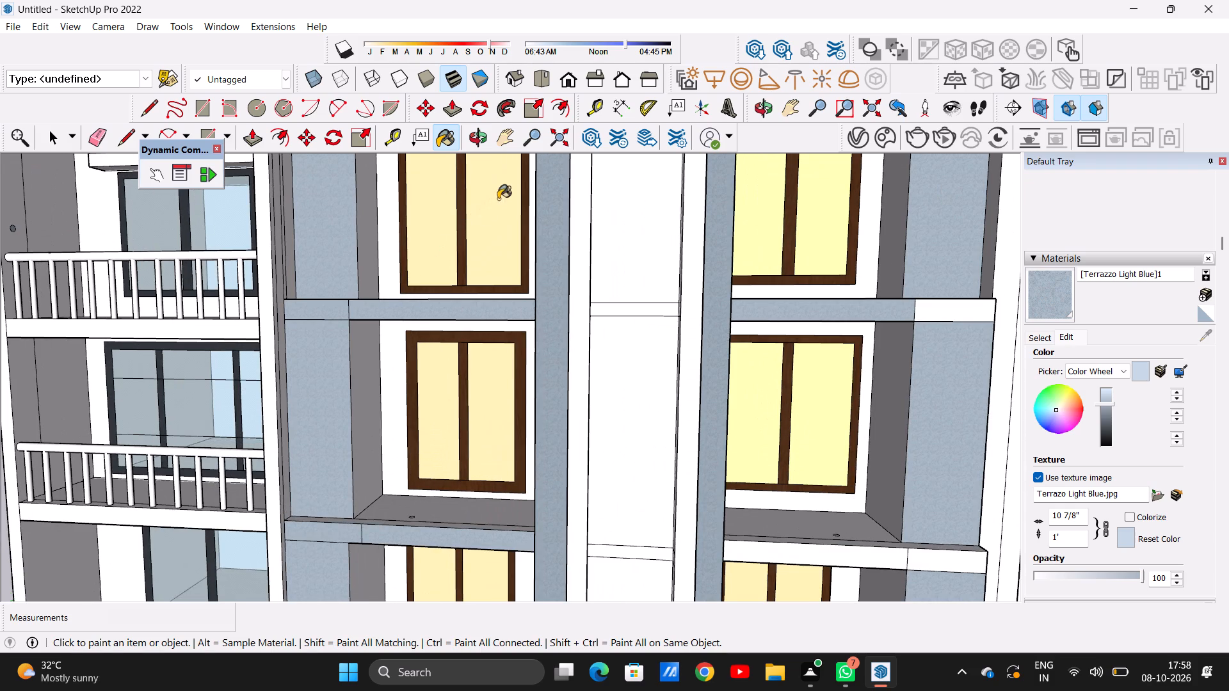
pyautogui.scroll(-17, 647, 399)
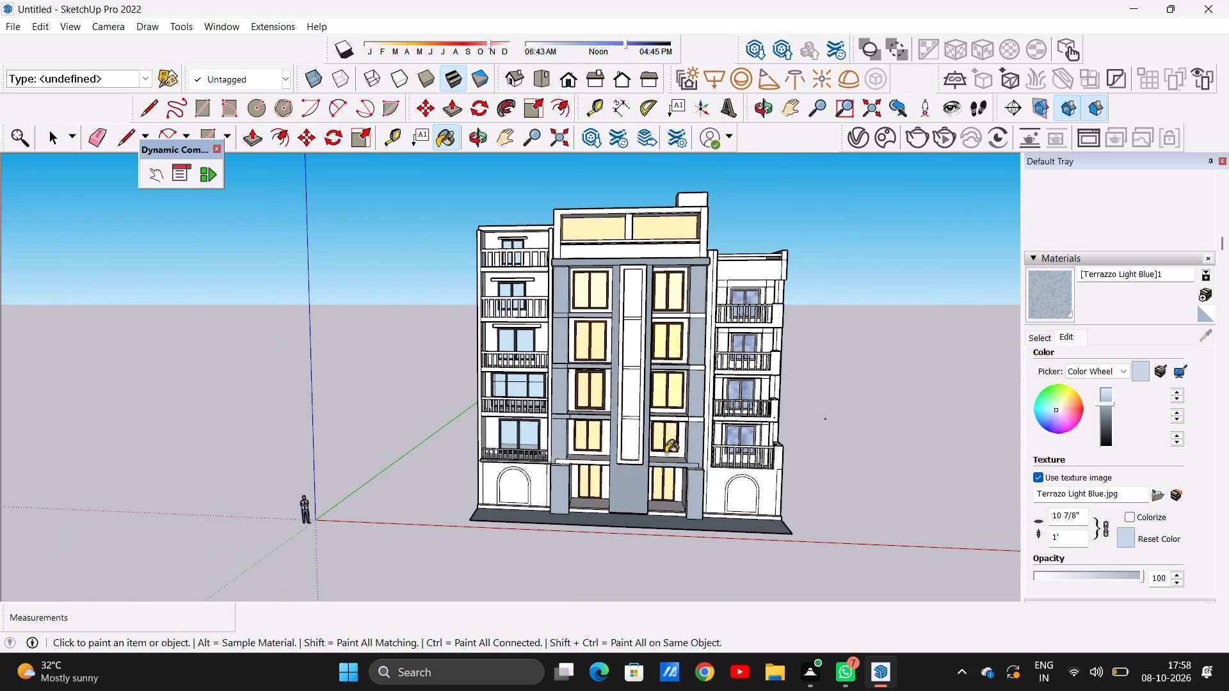
pyautogui.scroll(18, 696, 484)
pyautogui.scroll(6, 670, 449)
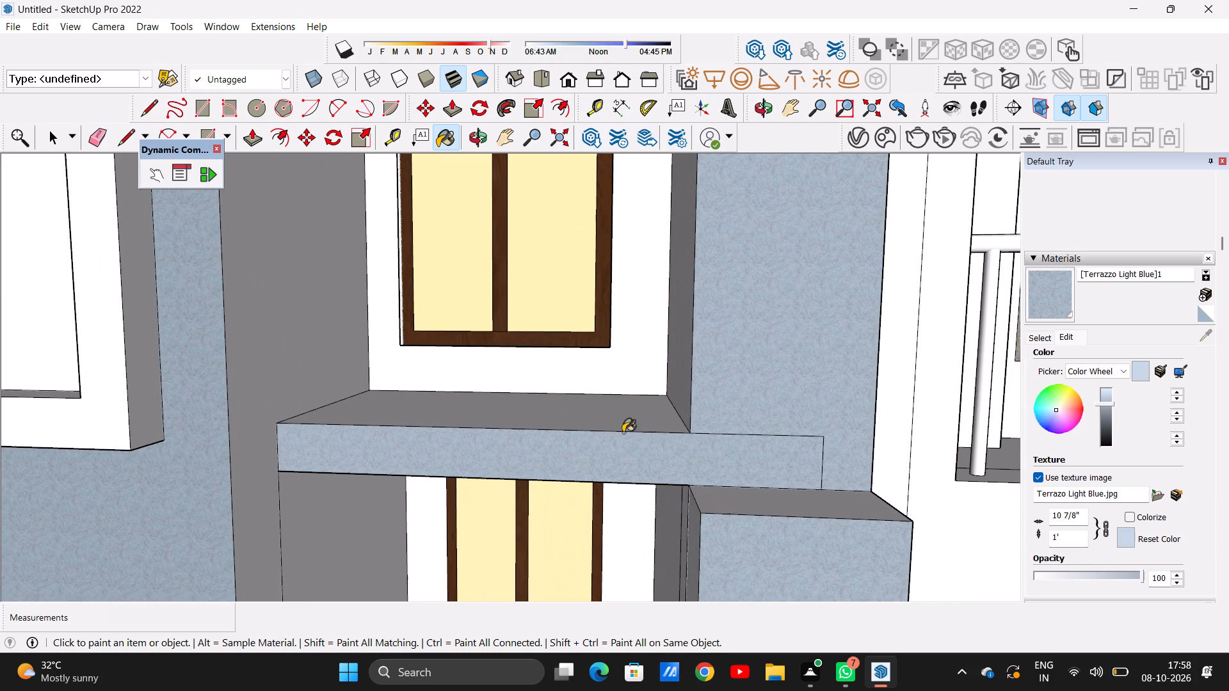
pyautogui.click(600, 409)
pyautogui.scroll(-9, 660, 456)
pyautogui.scroll(-4, 713, 427)
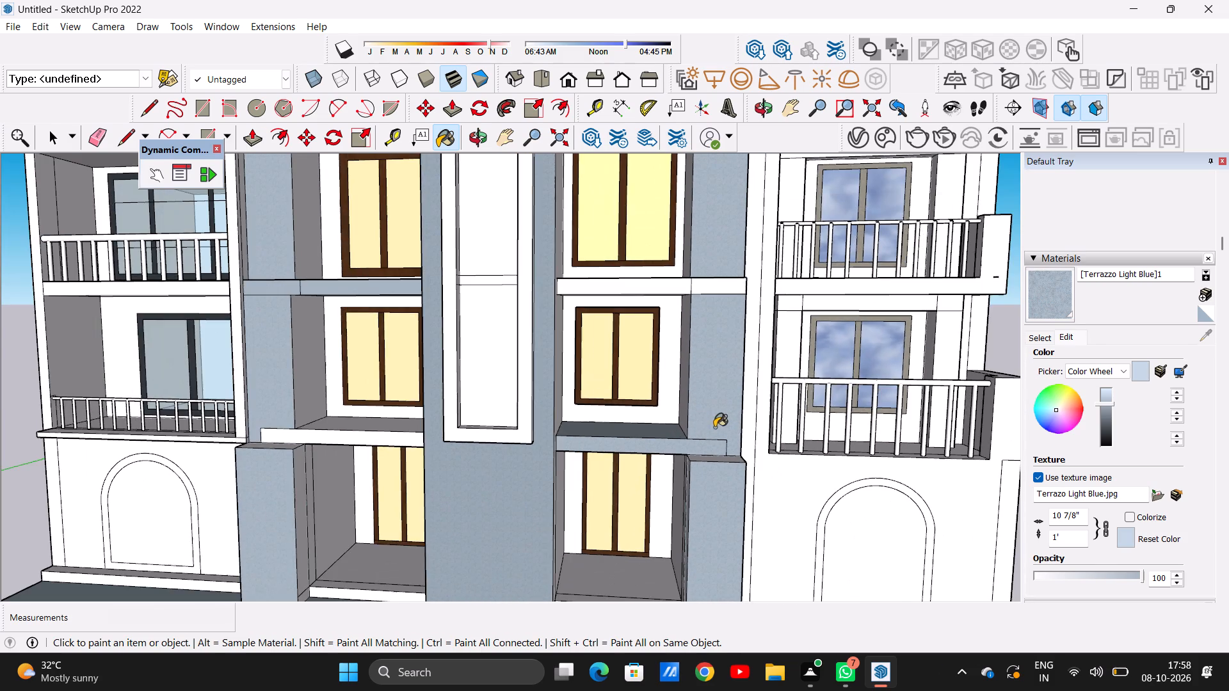
pyautogui.scroll(13, 335, 424)
pyautogui.click(335, 457)
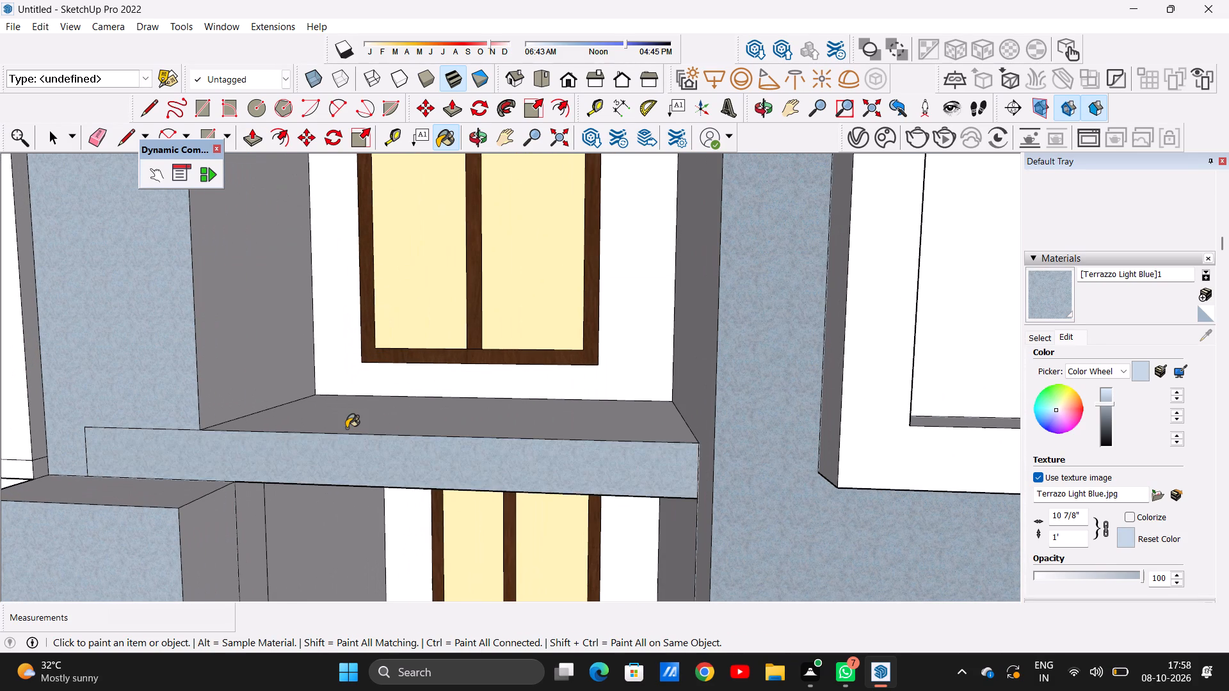
pyautogui.click(347, 417)
# Paint the ground-floor left recess's step front and floor with the darkened Terrazzo Light Blue.
pyautogui.scroll(-19, 395, 457)
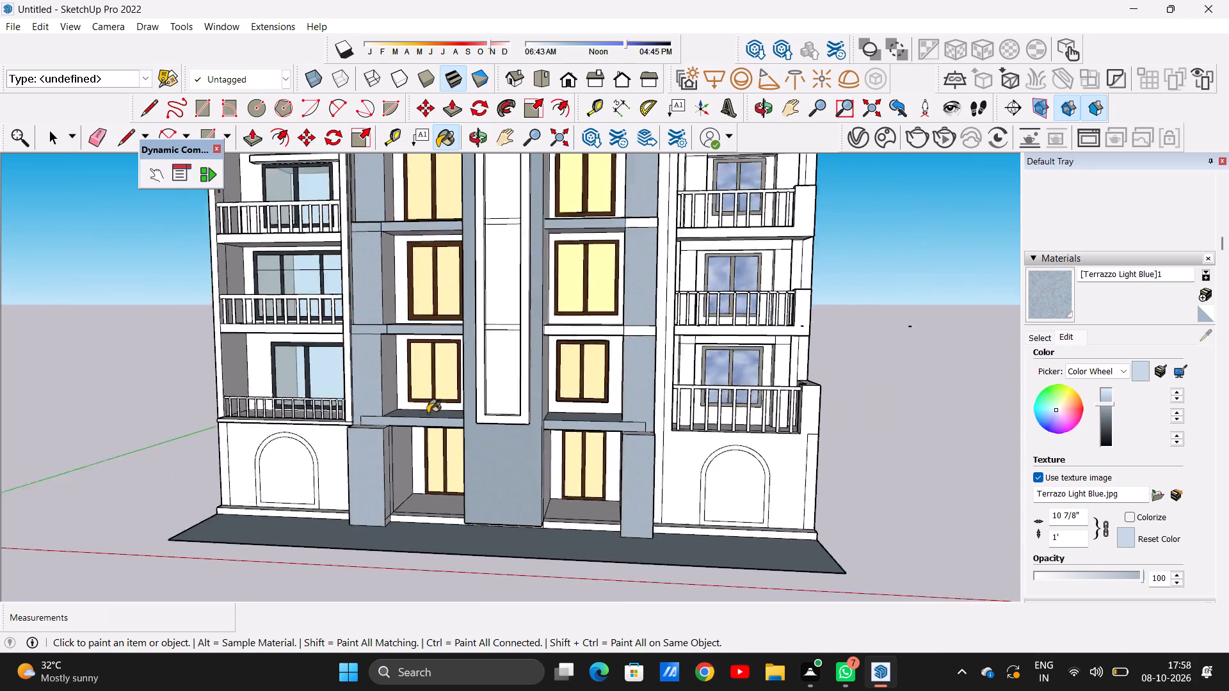
pyautogui.scroll(-1, 428, 413)
pyautogui.scroll(19, 437, 500)
pyautogui.click(433, 479)
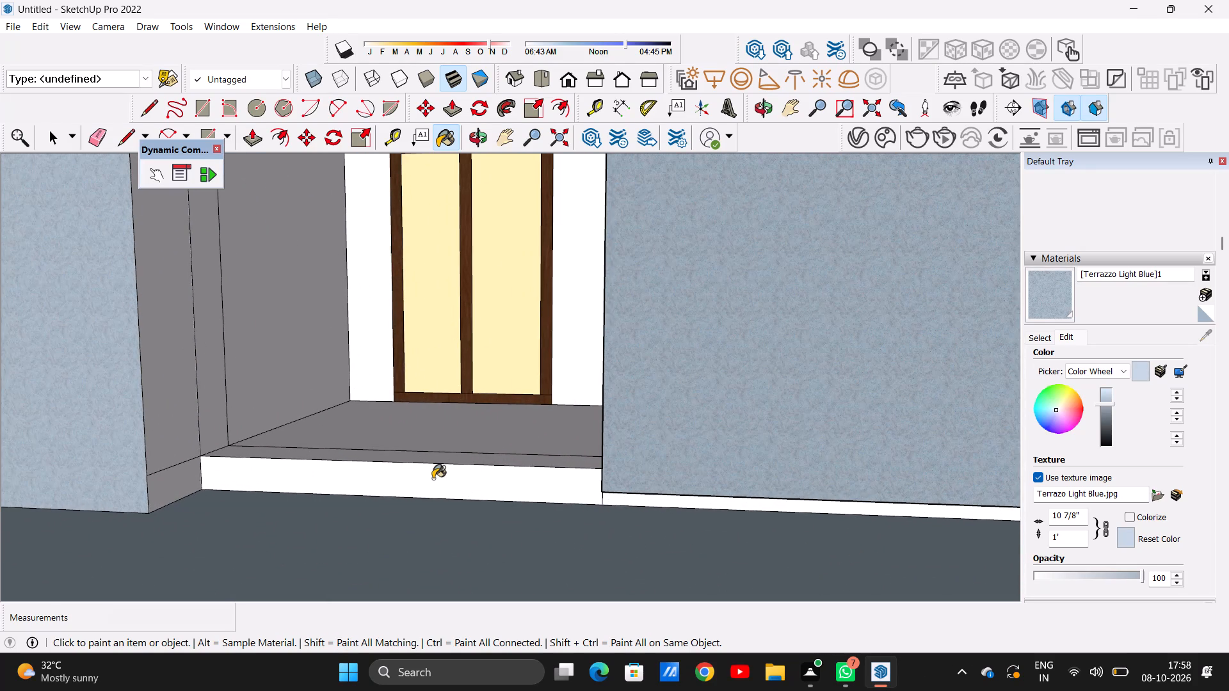
pyautogui.click(447, 445)
pyautogui.click(435, 457)
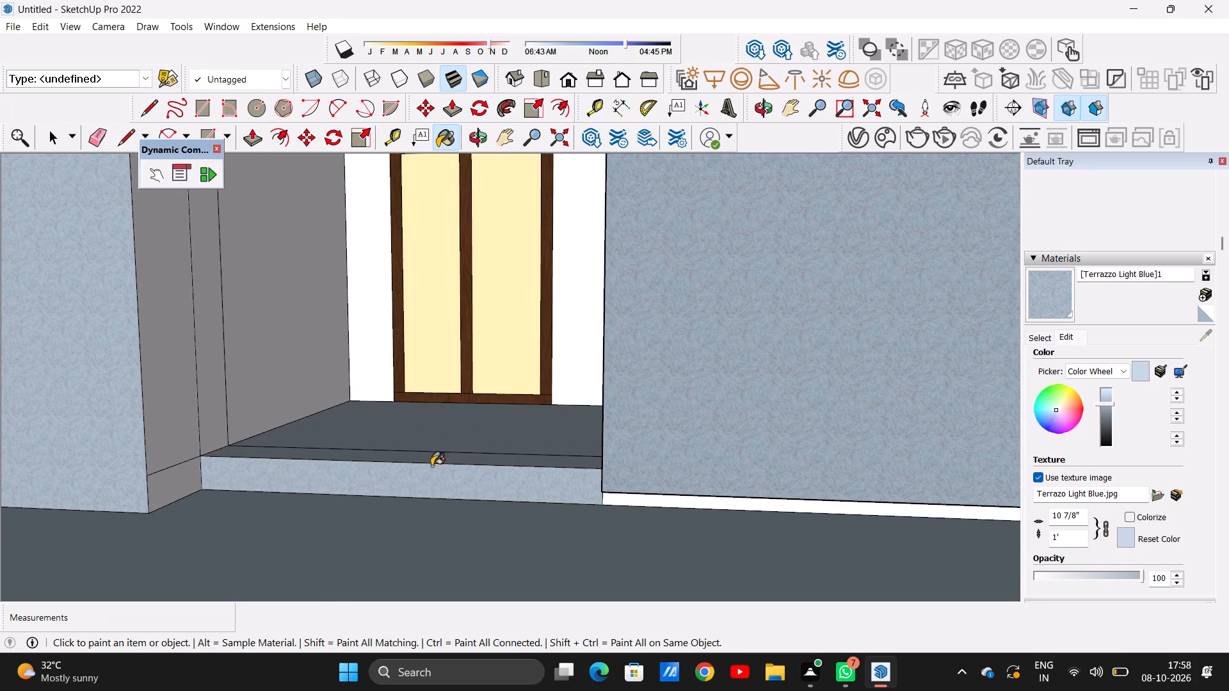
pyautogui.moveTo(421, 495); pyautogui.dragTo(428, 519, button='middle')
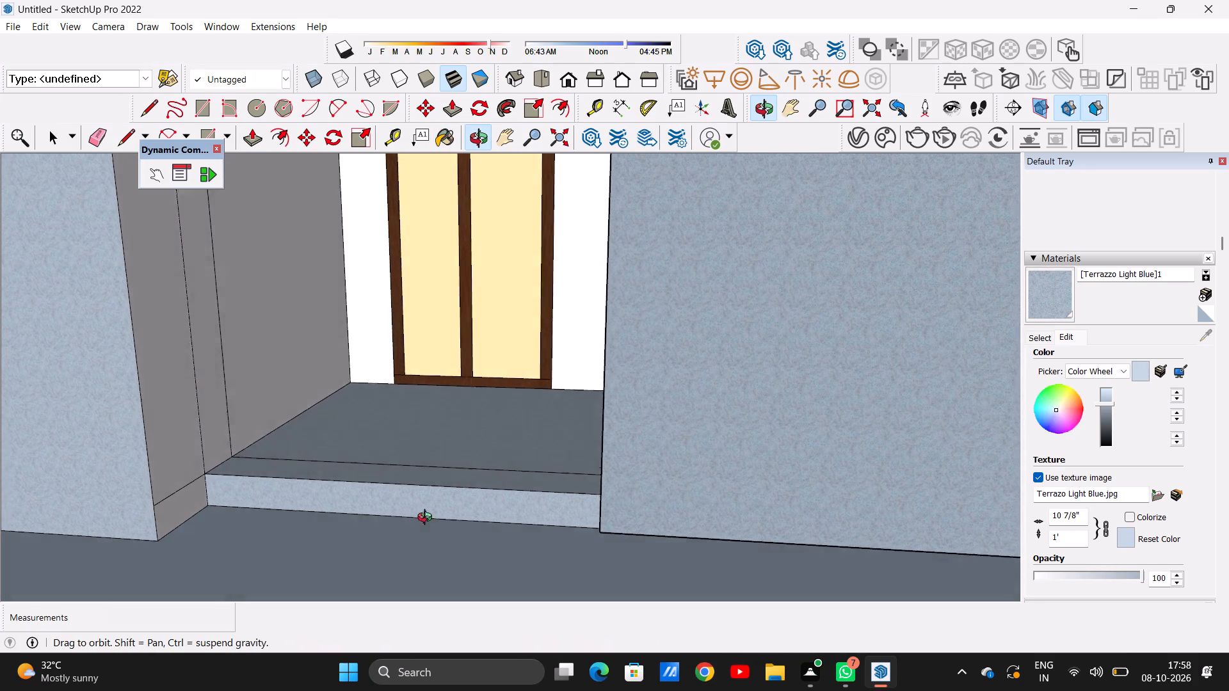
pyautogui.moveTo(428, 519); pyautogui.dragTo(433, 498, button='middle')
# Paint the plinth strip under the central column and the ground-floor right recess's step front and floor with the darkened Terrazzo Light Blue.
pyautogui.scroll(-13, 427, 499)
pyautogui.scroll(6, 547, 504)
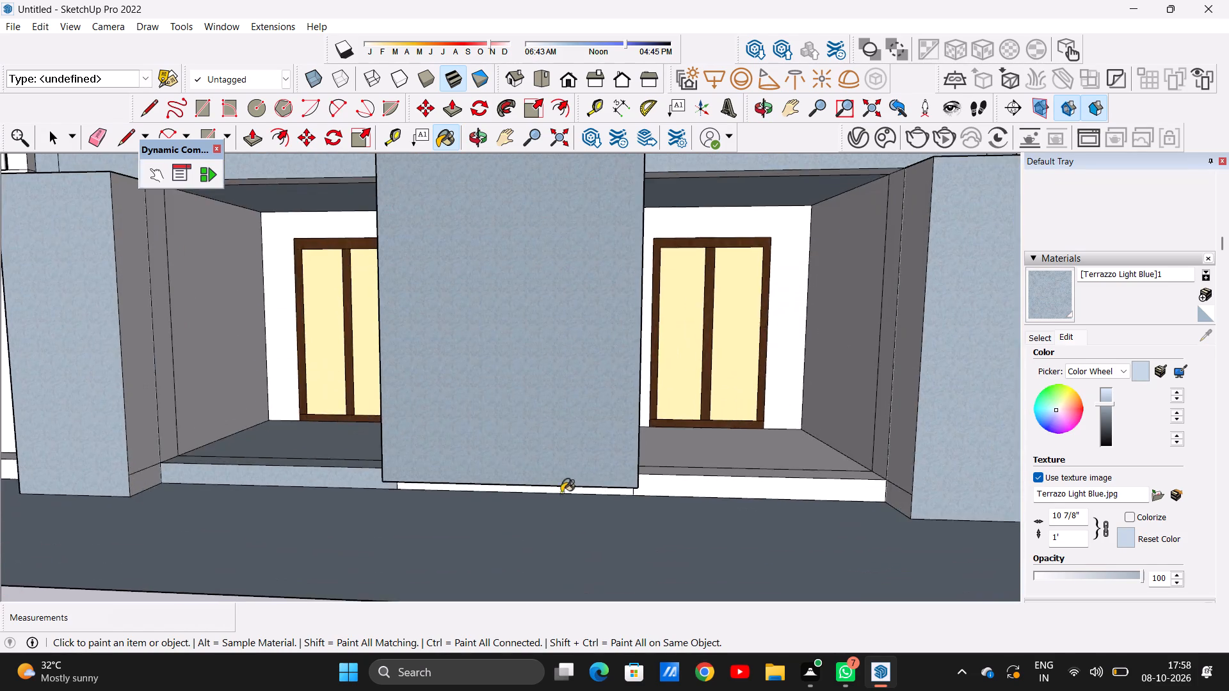
pyautogui.scroll(14, 561, 493)
pyautogui.click(618, 484)
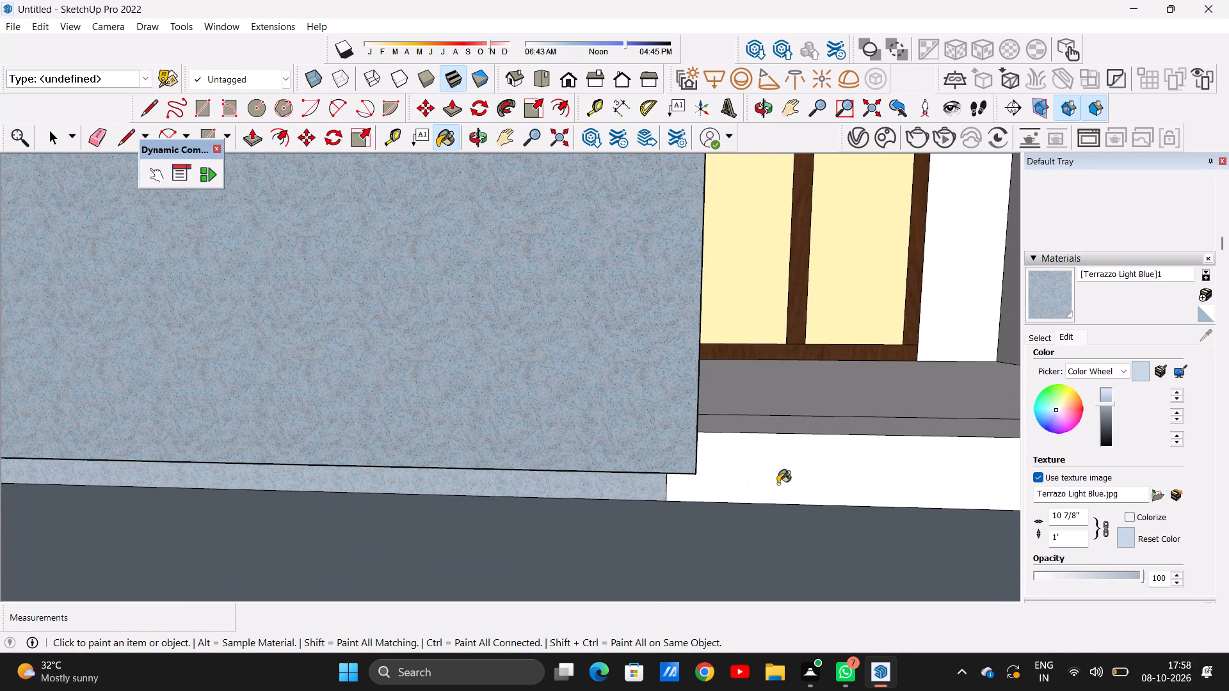
pyautogui.click(778, 484)
pyautogui.scroll(-13, 532, 500)
pyautogui.scroll(8, 695, 441)
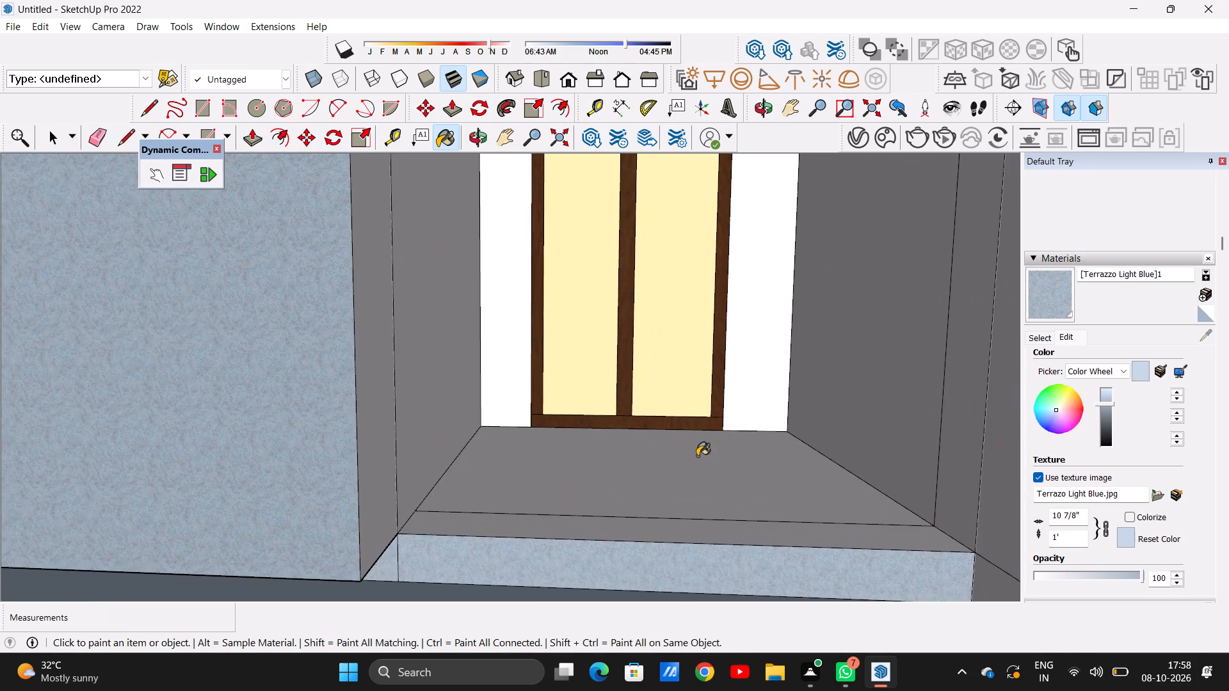
pyautogui.scroll(3, 697, 456)
pyautogui.click(671, 503)
pyautogui.scroll(-16, 665, 518)
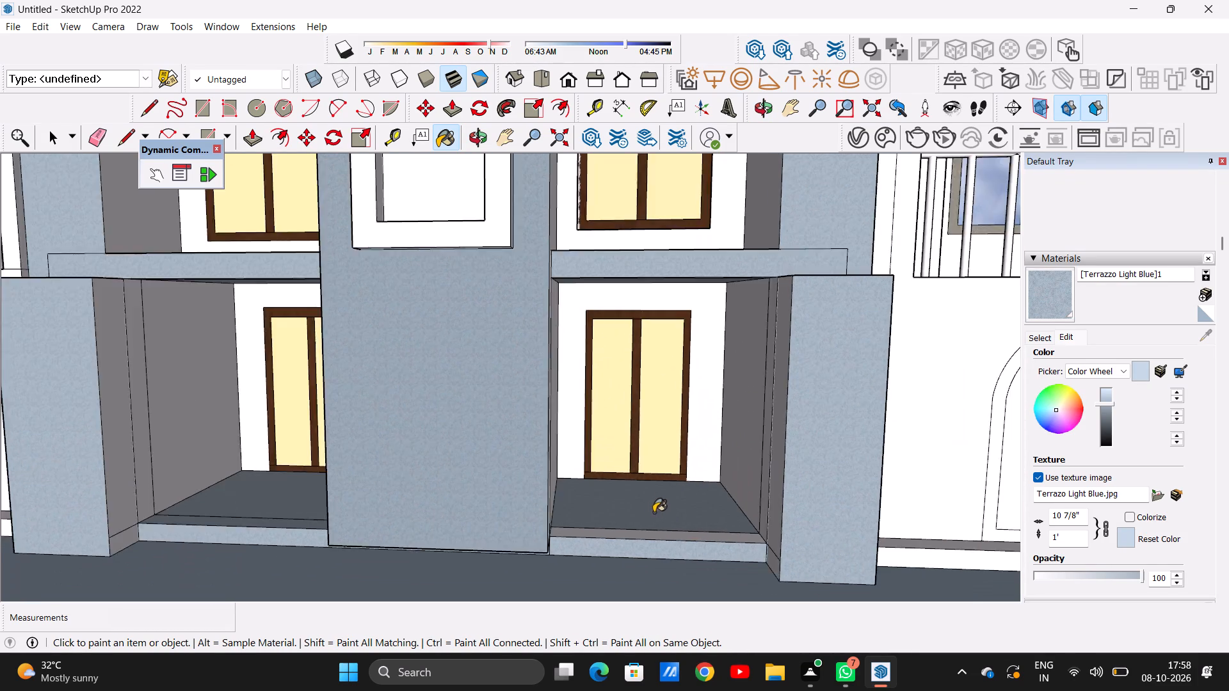
# Paint both beam segments below the top right window and the right end of the beam below the second with the darkened Terrazzo Light Blue.
pyautogui.scroll(-14, 654, 512)
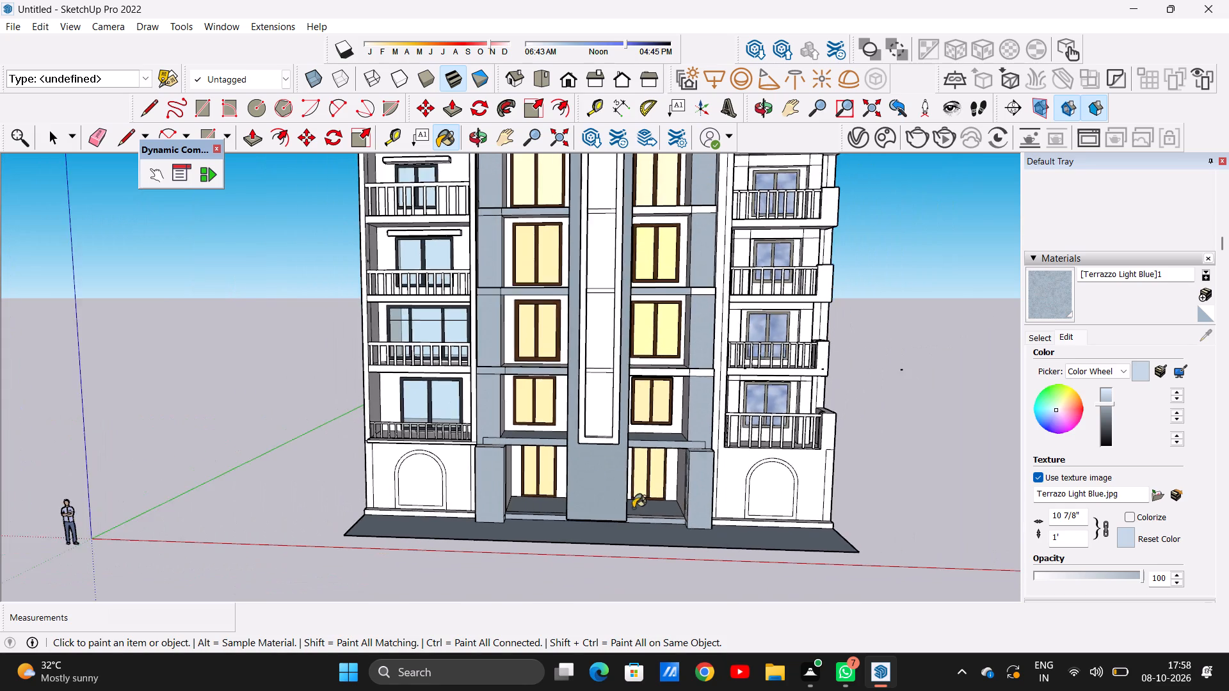
pyautogui.scroll(-4, 633, 508)
pyautogui.scroll(9, 685, 347)
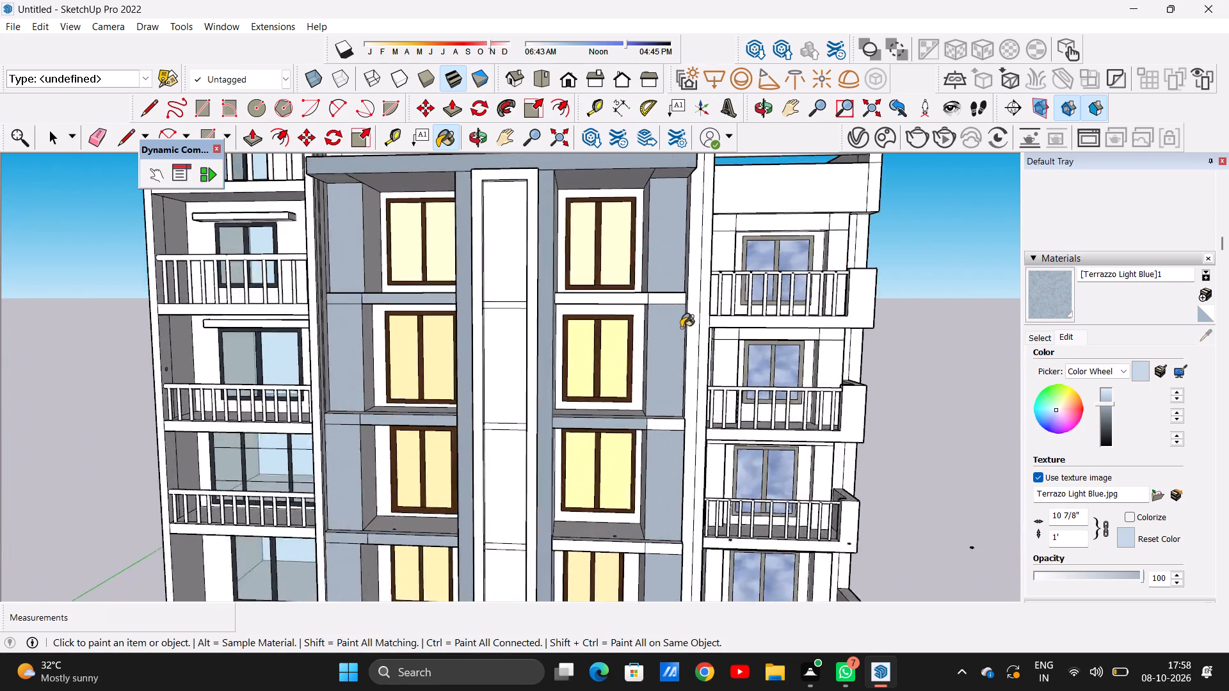
pyautogui.scroll(16, 681, 328)
pyautogui.click(667, 287)
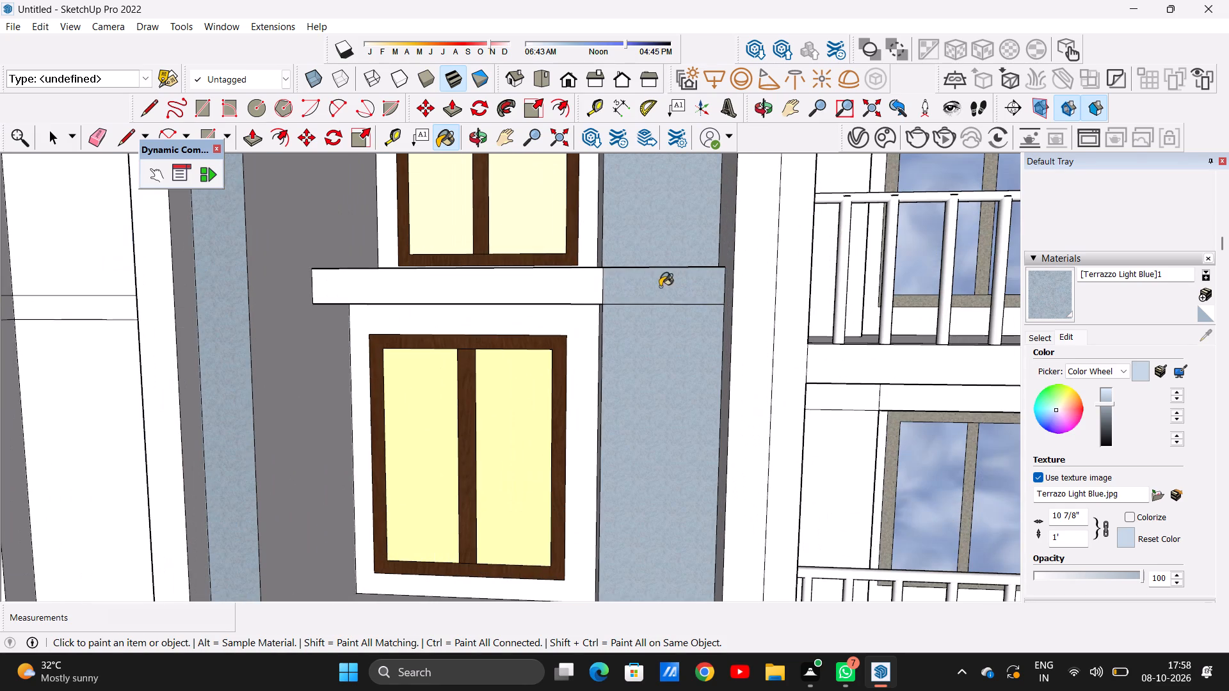
pyautogui.click(574, 288)
pyautogui.scroll(-3, 603, 319)
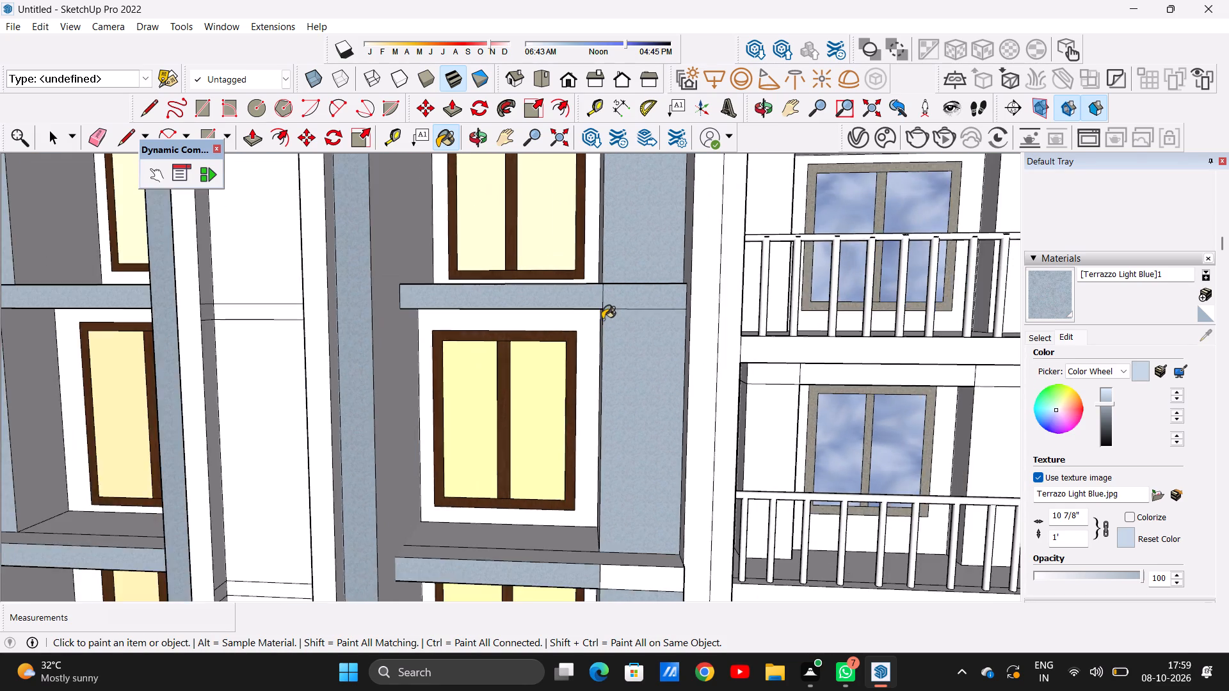
pyautogui.scroll(-7, 602, 319)
pyautogui.scroll(17, 632, 481)
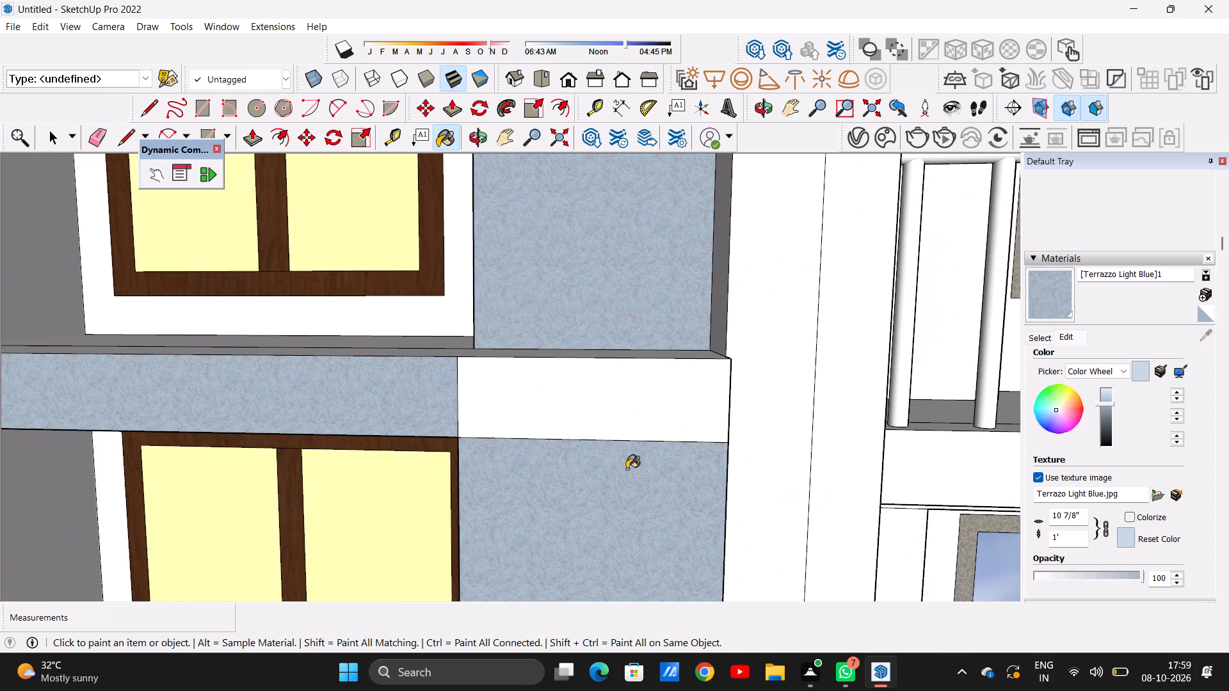
pyautogui.click(591, 408)
# Paint the parapet wall front below the top-floor opening of the central block with the darkened Terrazzo Light Blue.
pyautogui.scroll(-10, 591, 408)
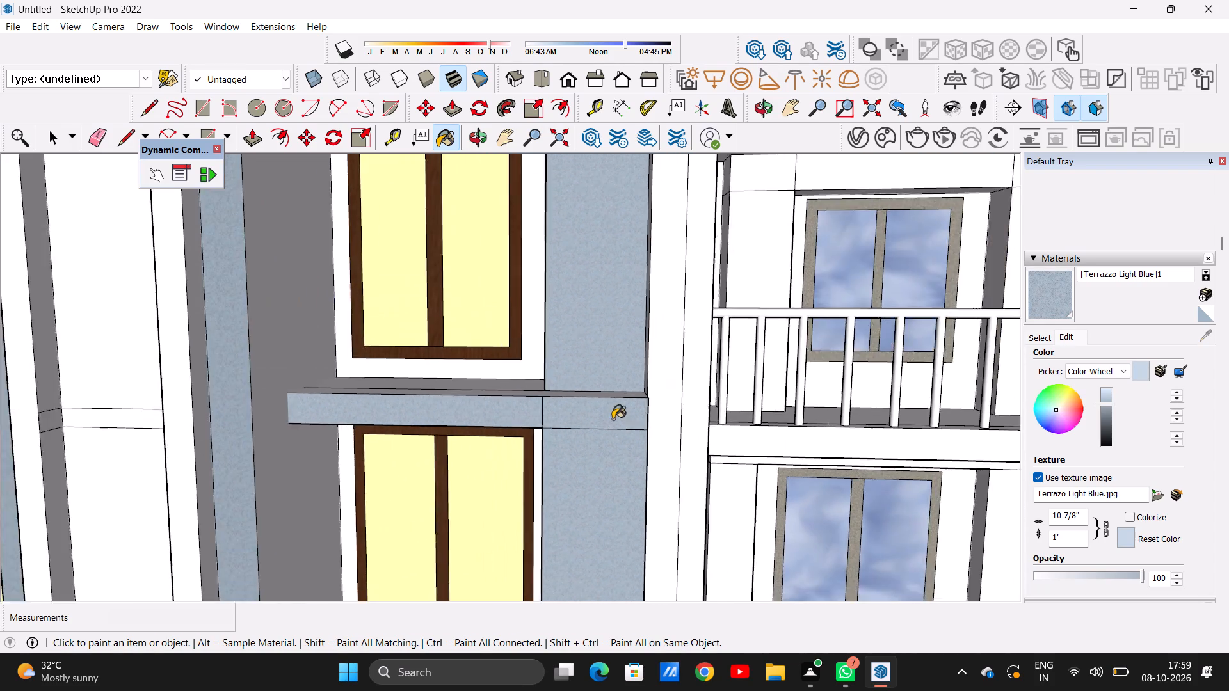
pyautogui.scroll(-17, 613, 419)
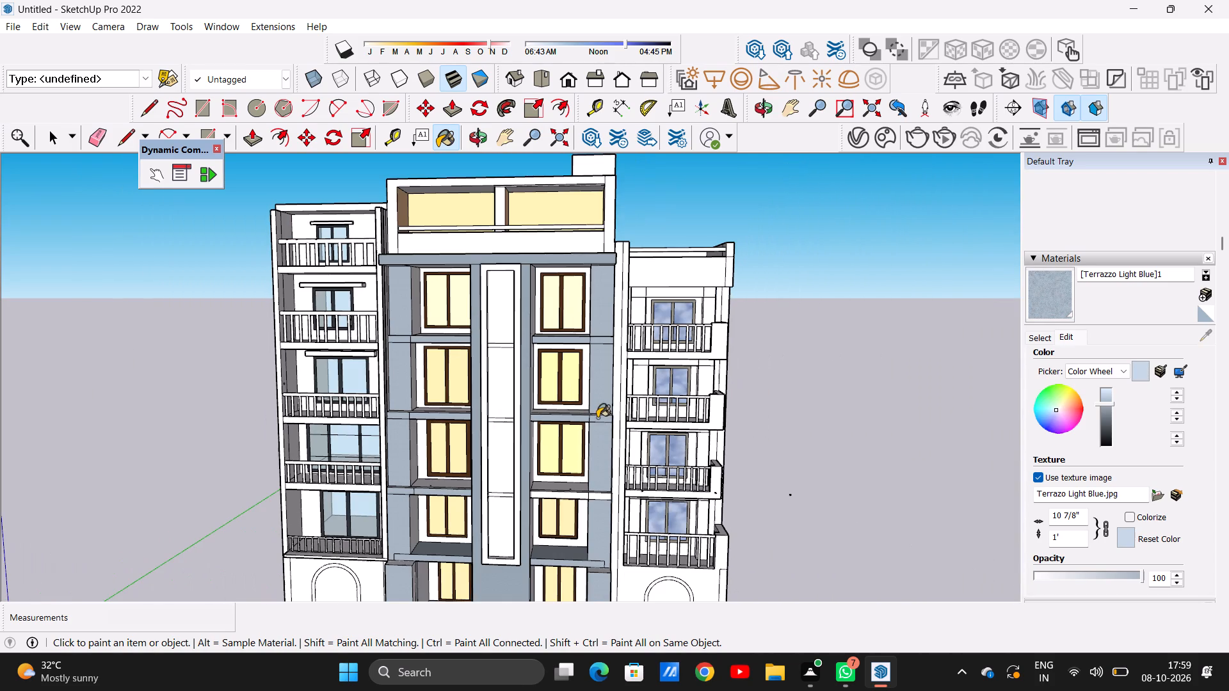
pyautogui.scroll(-8, 593, 445)
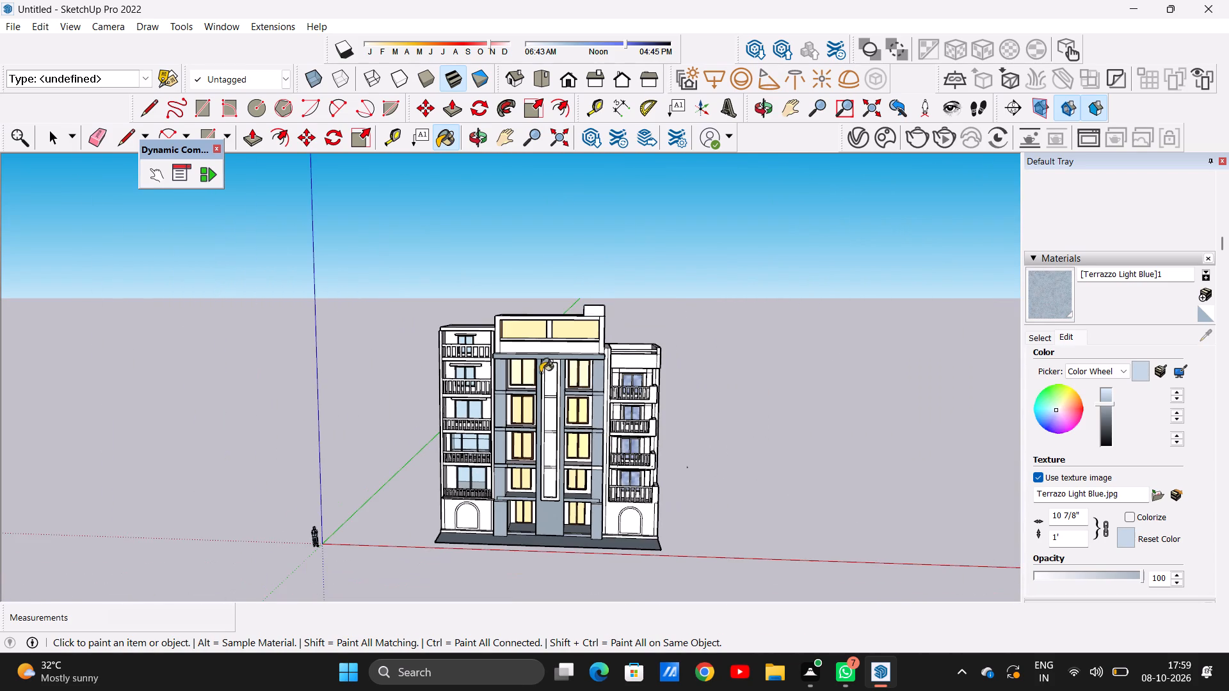
pyautogui.scroll(13, 534, 370)
pyautogui.scroll(13, 580, 333)
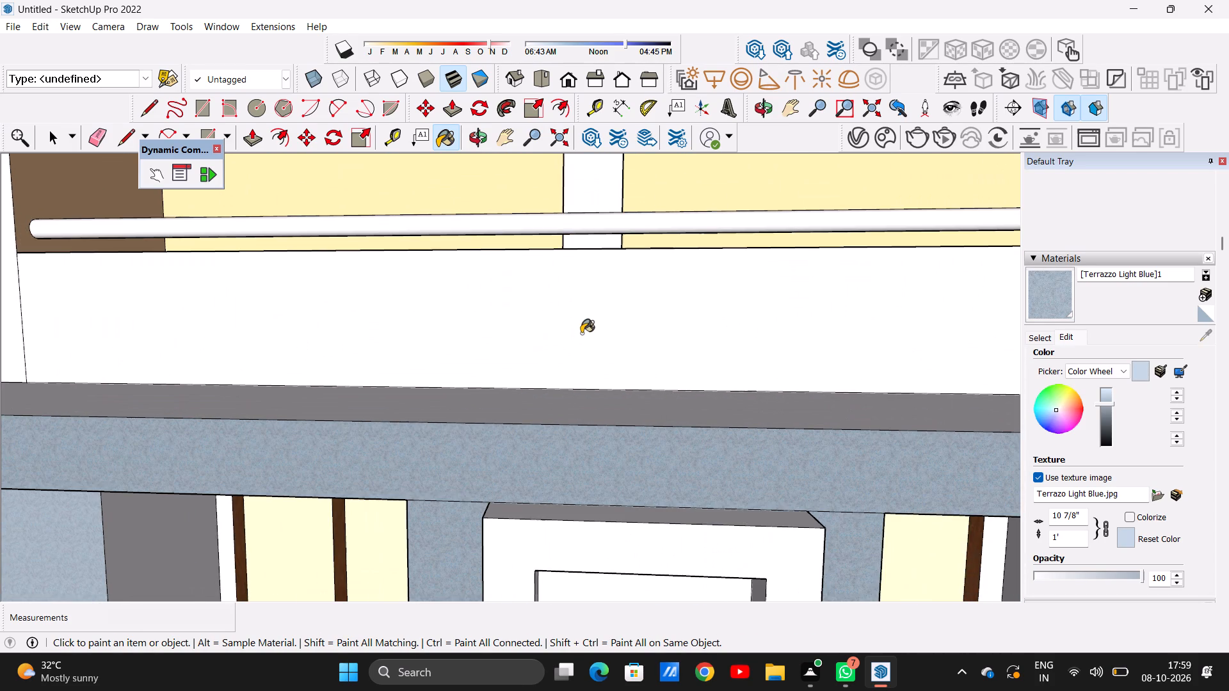
pyautogui.click(581, 333)
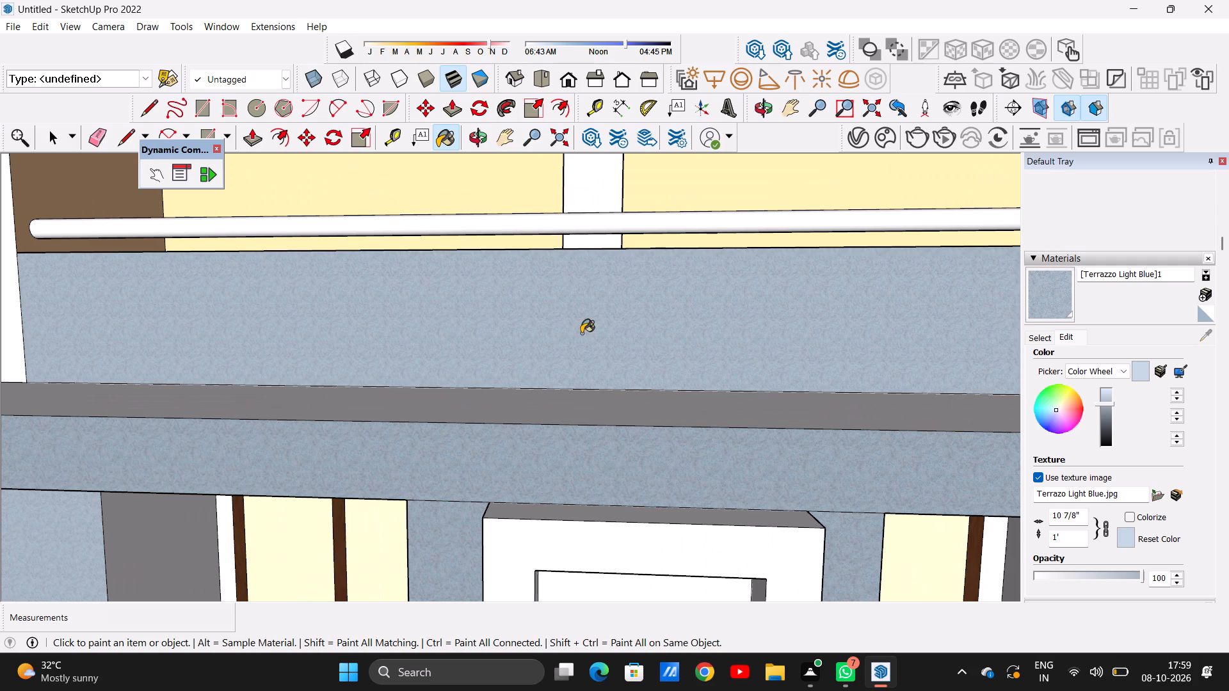
# Paint the top-floor opening's left and top frame, middle post and right post with the darkened Terrazzo Light Blue.
pyautogui.scroll(-7, 588, 362)
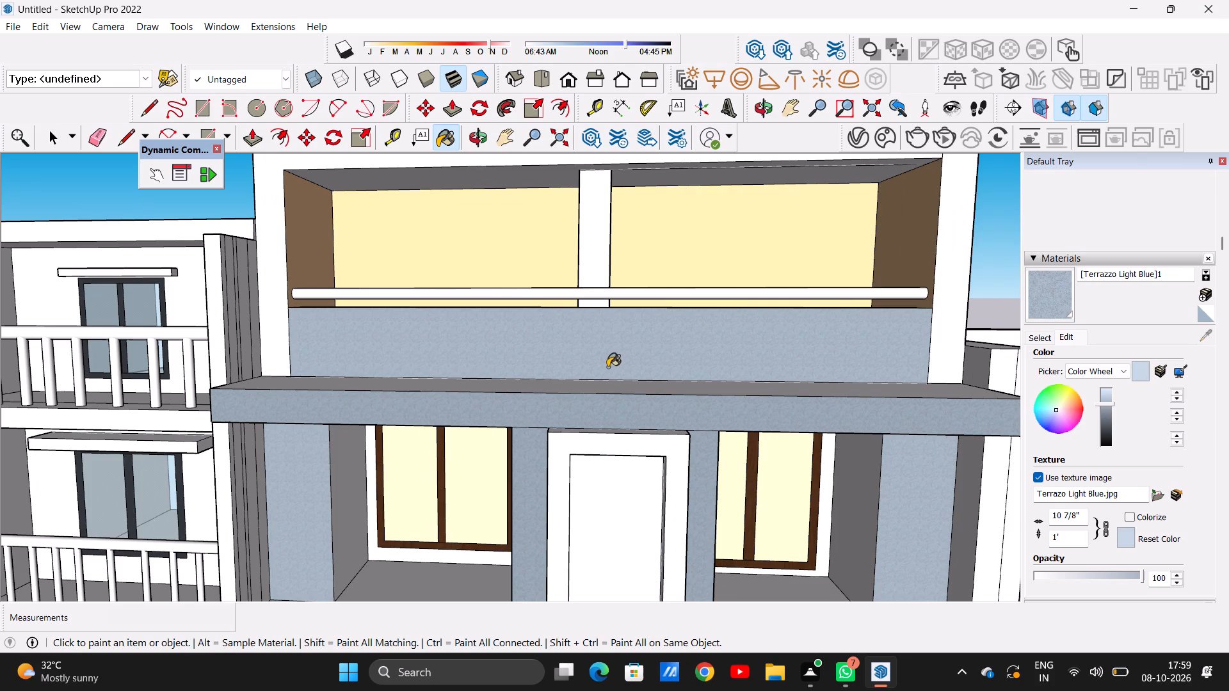
pyautogui.scroll(-20, 613, 374)
pyautogui.scroll(-5, 613, 374)
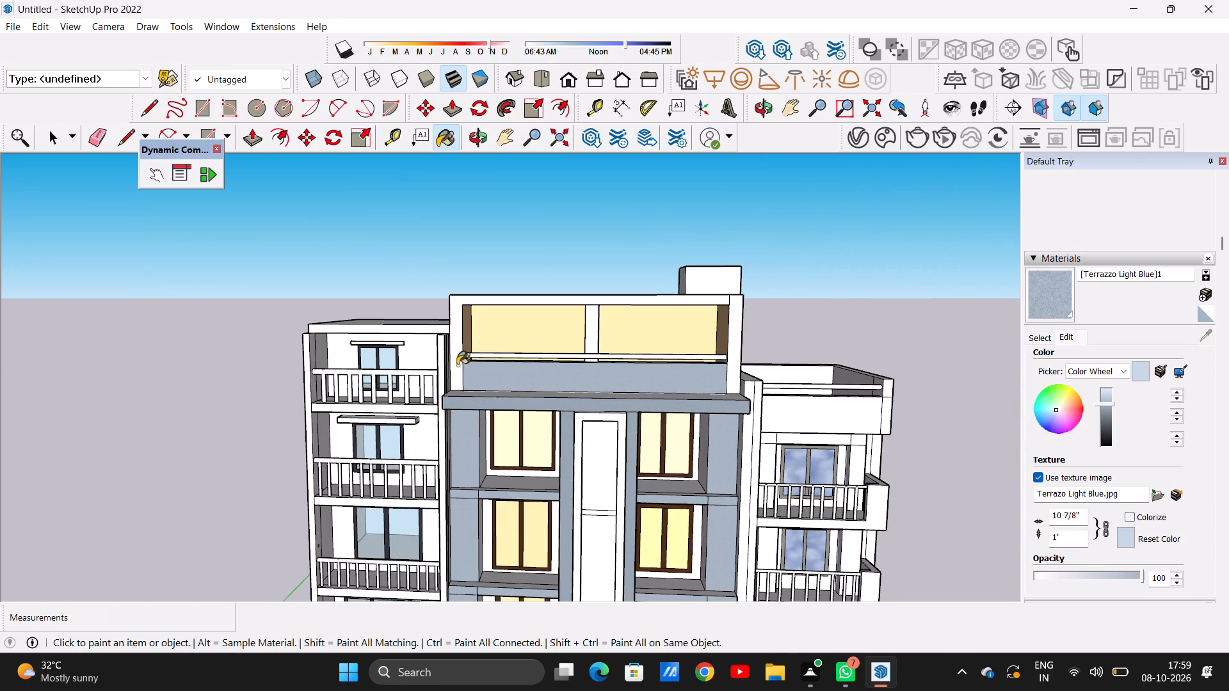
pyautogui.scroll(13, 453, 310)
pyautogui.click(458, 329)
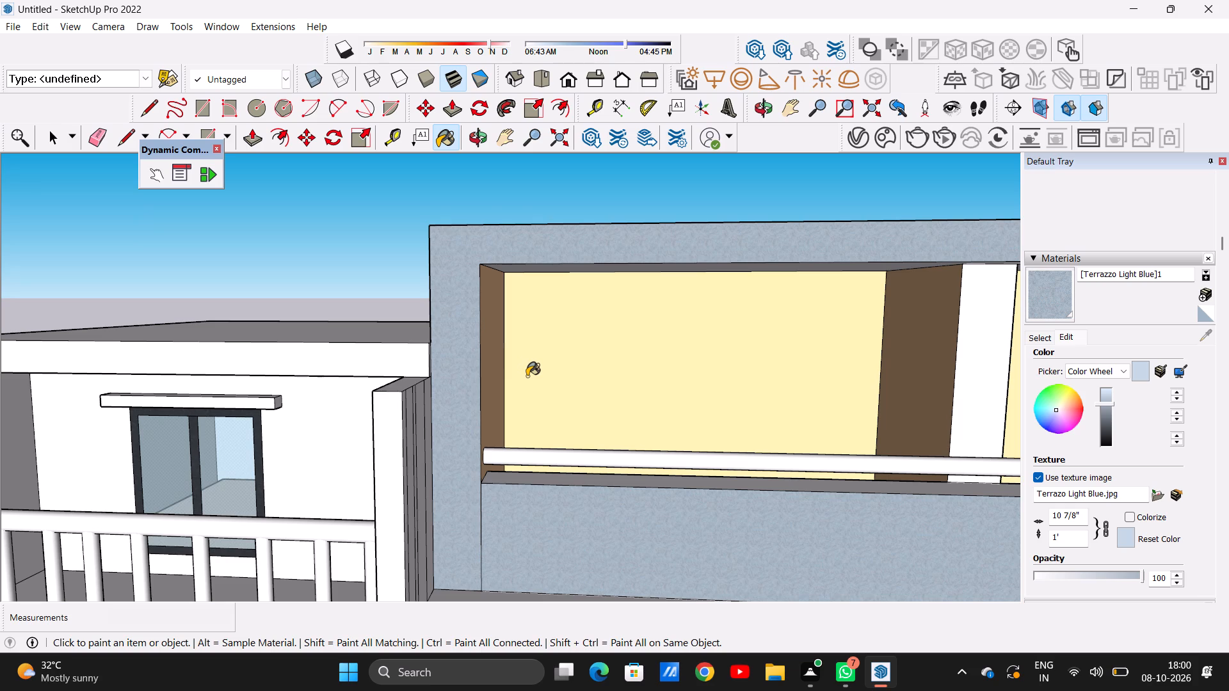
pyautogui.scroll(-9, 584, 377)
pyautogui.scroll(-20, 584, 386)
pyautogui.scroll(-9, 584, 386)
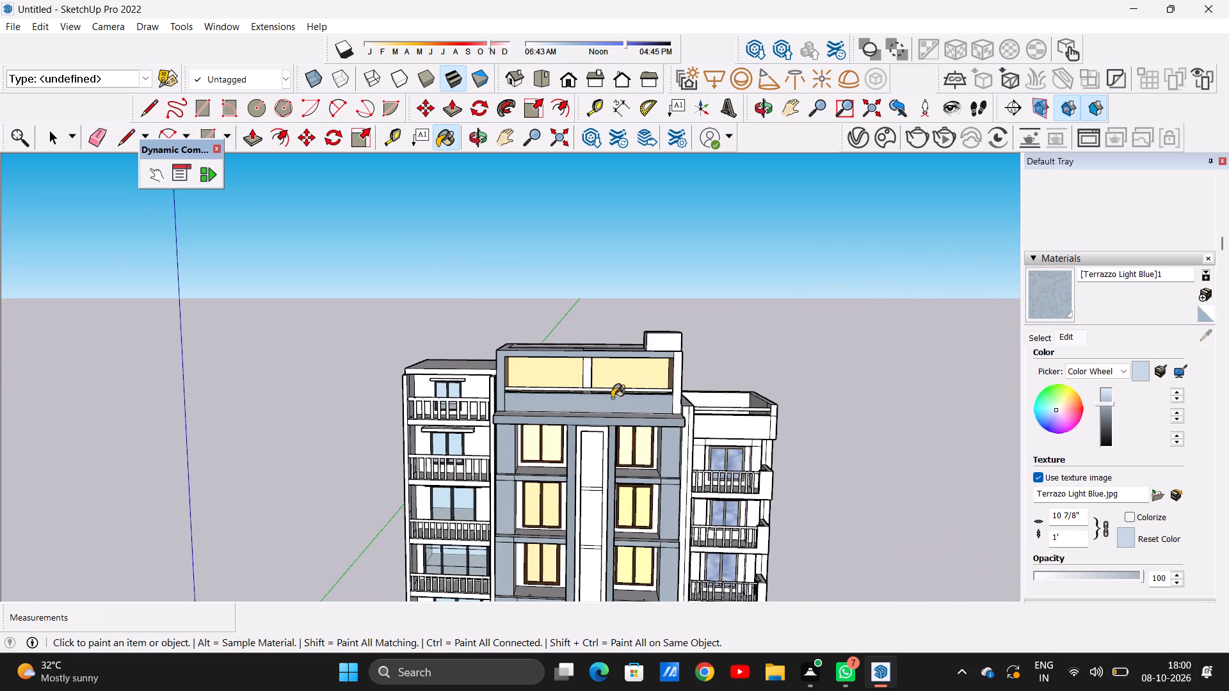
pyautogui.scroll(5, 612, 398)
pyautogui.scroll(17, 576, 373)
pyautogui.click(563, 354)
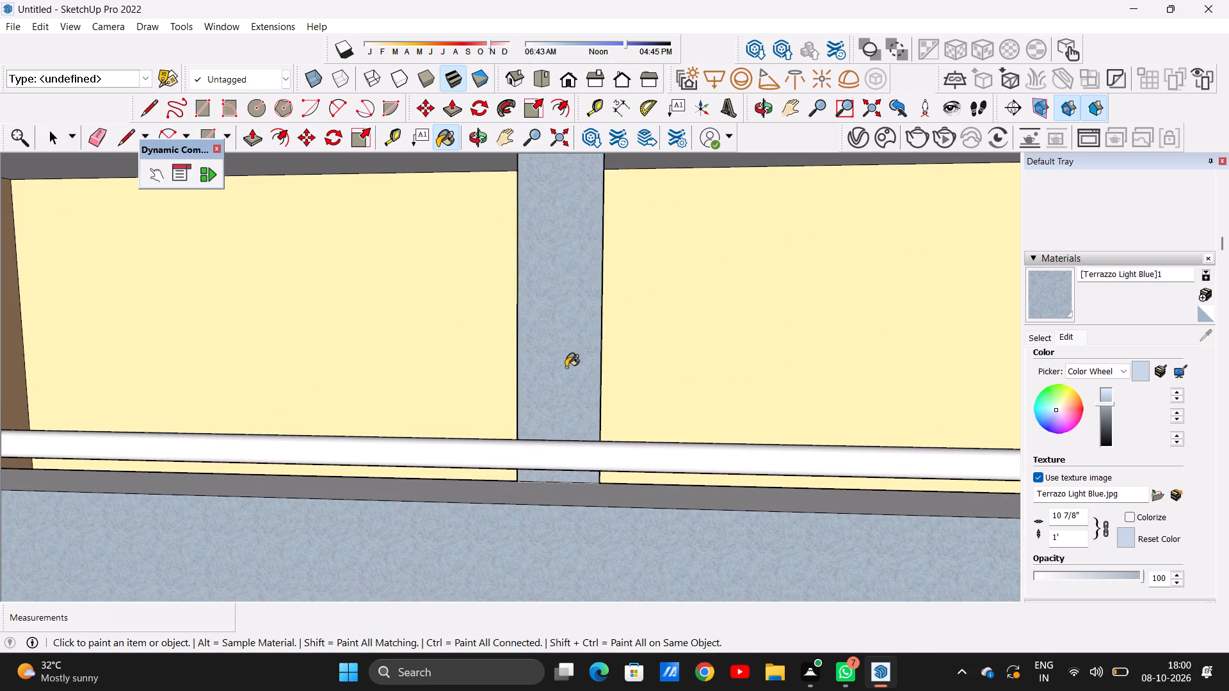
pyautogui.scroll(-18, 566, 395)
pyautogui.scroll(9, 740, 390)
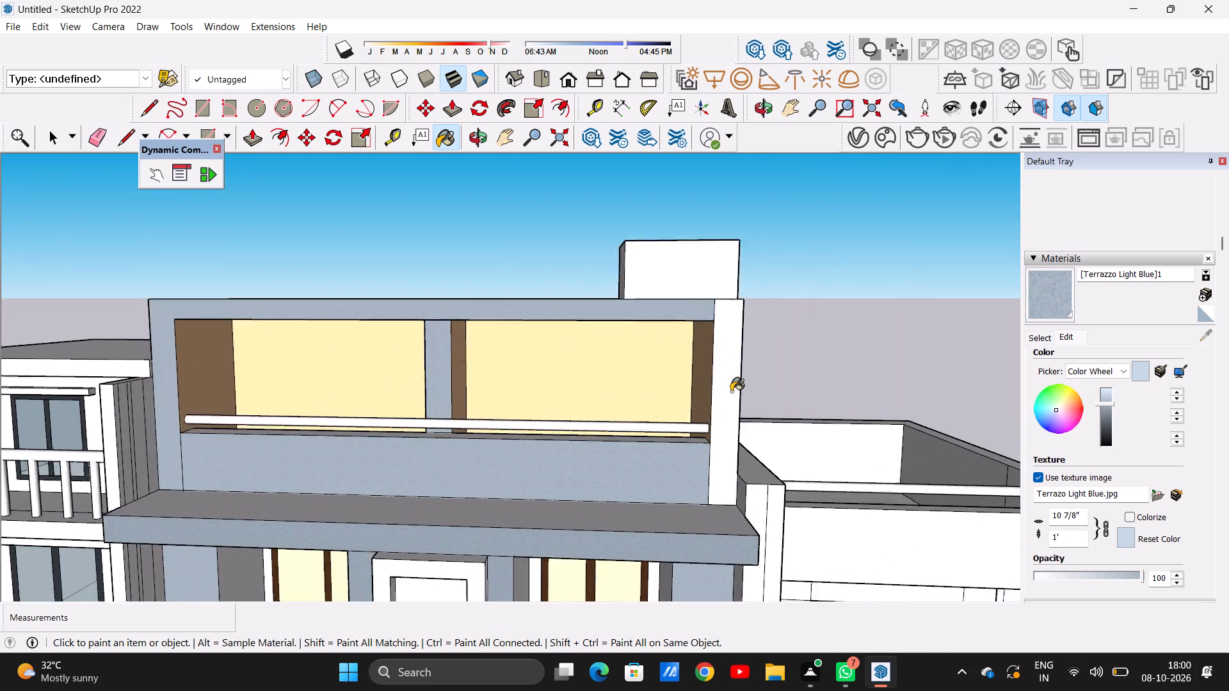
pyautogui.scroll(10, 731, 392)
pyautogui.click(731, 392)
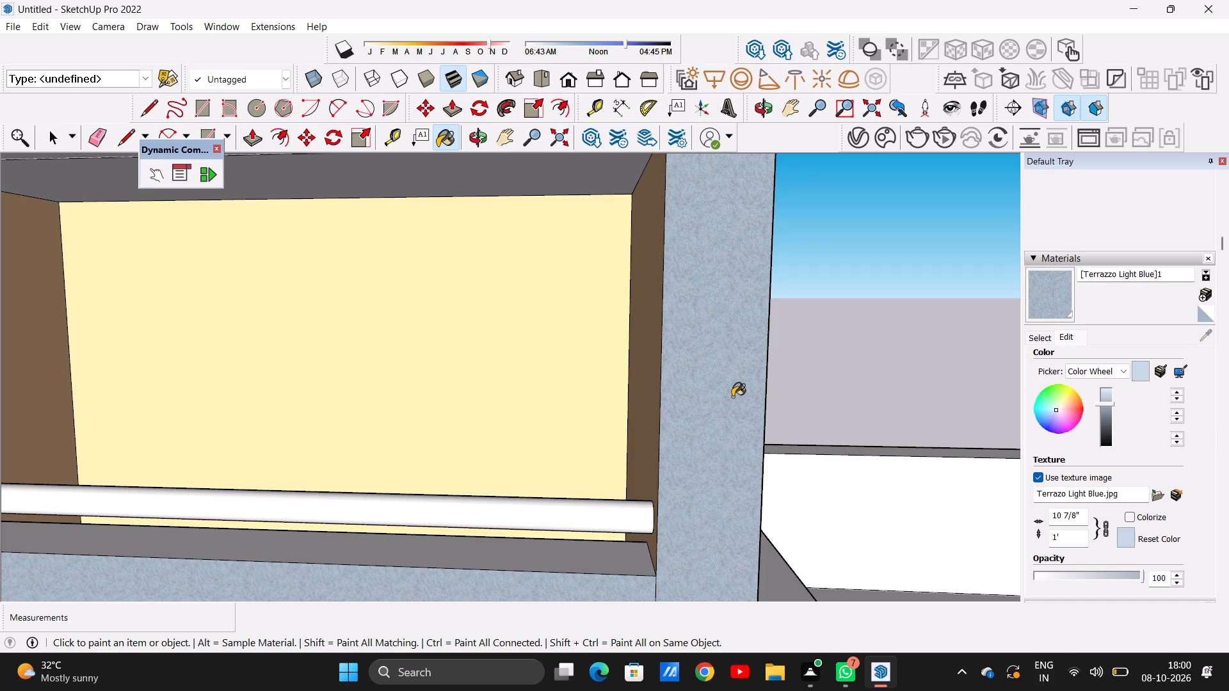
# Paint the right outer side wall of the central block's top floor with the darkened Terrazzo Light Blue.
pyautogui.scroll(-20, 708, 353)
pyautogui.scroll(-1, 708, 353)
pyautogui.scroll(-7, 26, 0)
pyautogui.scroll(-18, 205, 3)
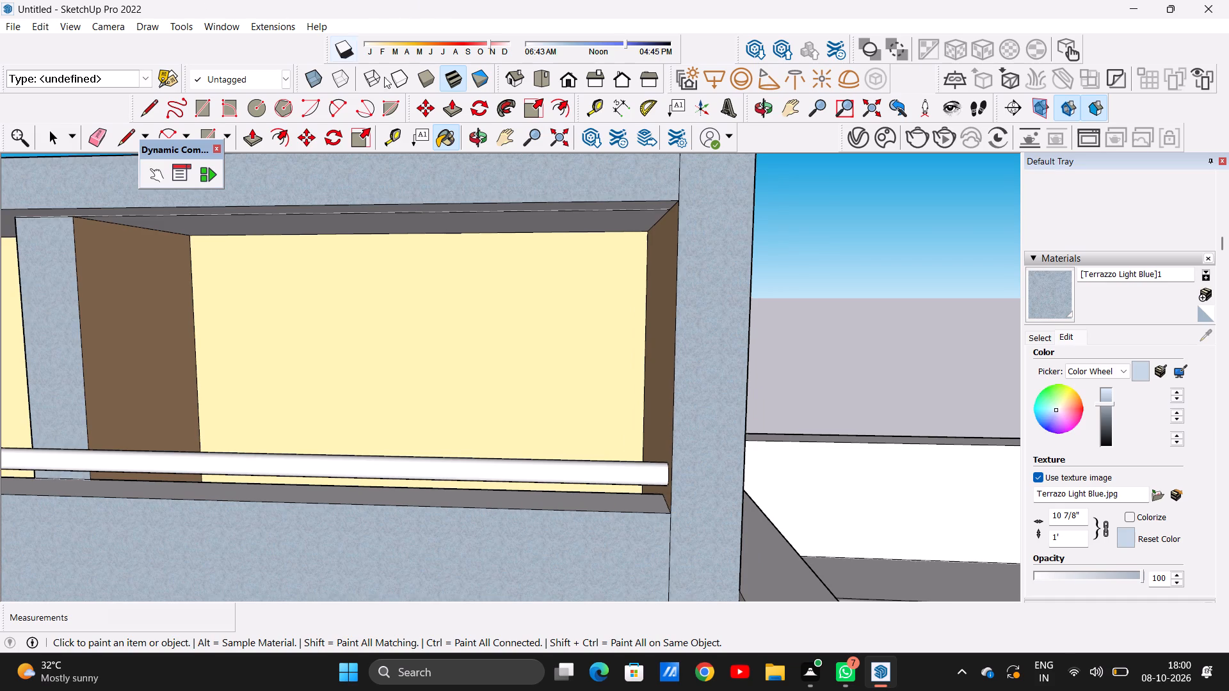
pyautogui.scroll(-18, 570, 287)
pyautogui.scroll(6, 579, 295)
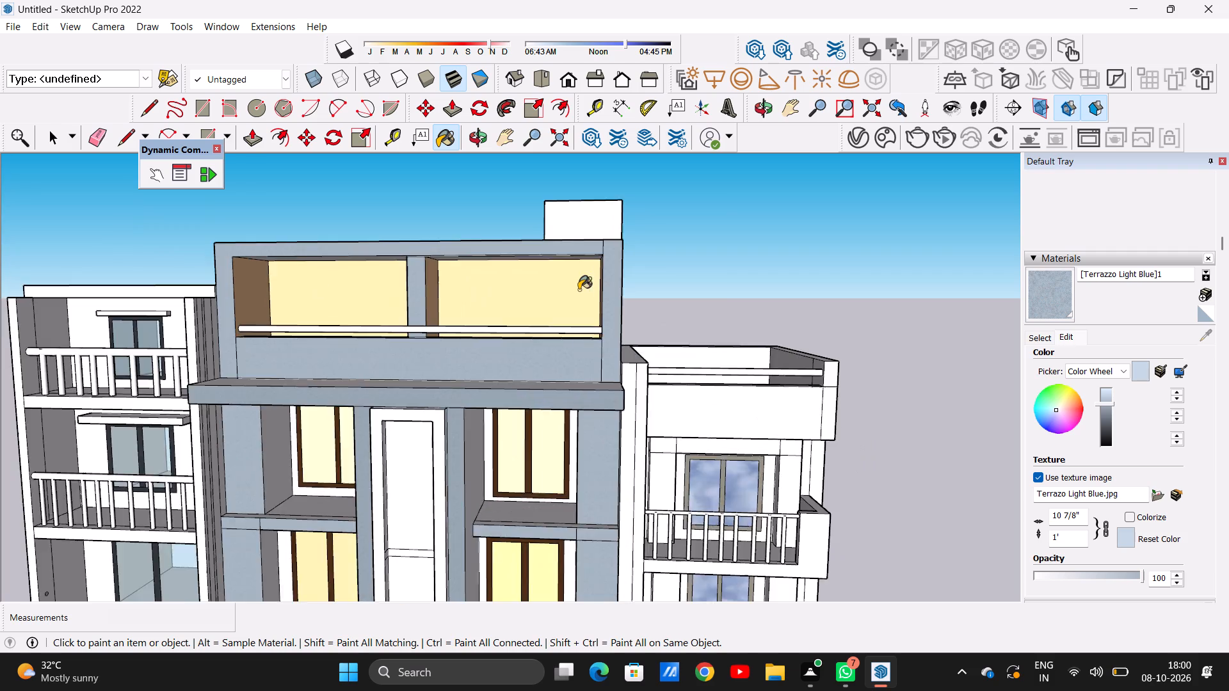
pyautogui.scroll(3, 568, 299)
pyautogui.moveTo(568, 299); pyautogui.dragTo(470, 283, button='middle')
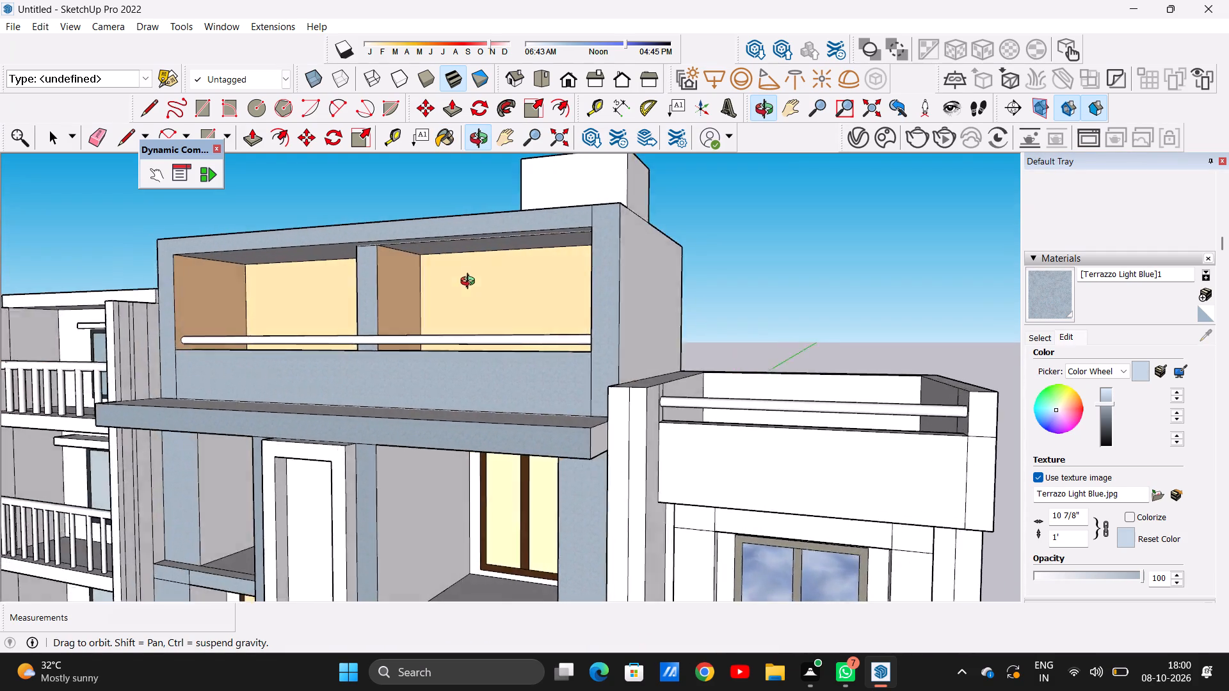
pyautogui.moveTo(470, 283); pyautogui.dragTo(343, 314, button='middle')
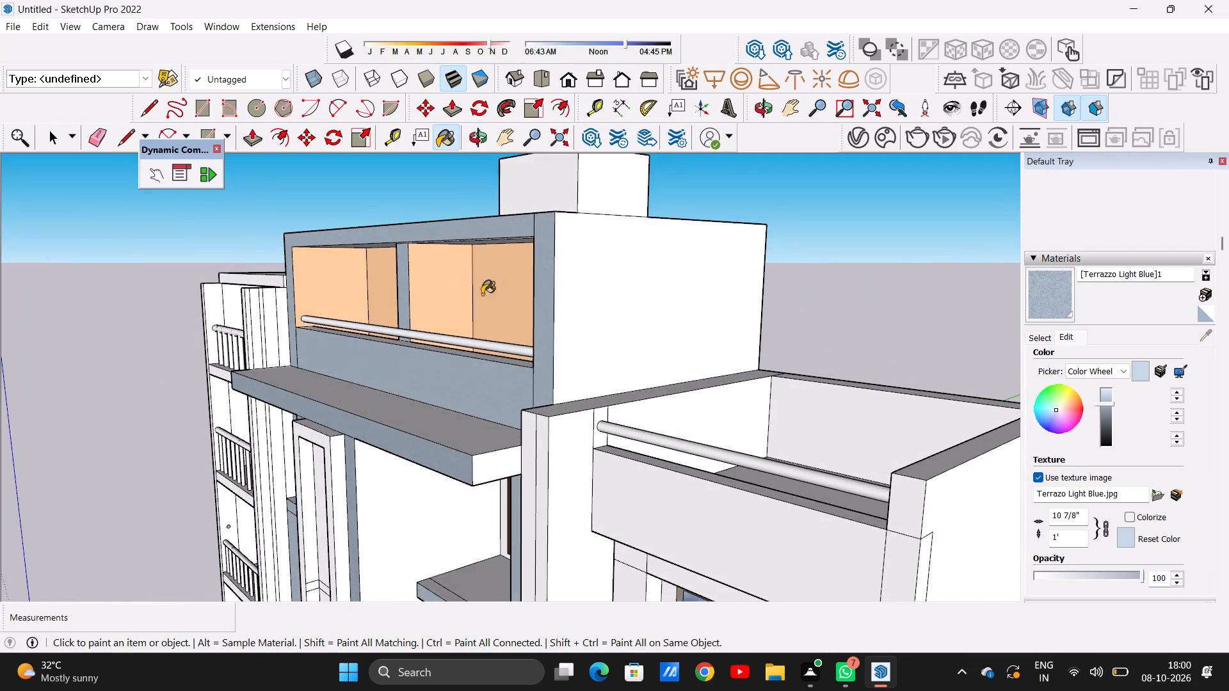
pyautogui.scroll(4, 550, 292)
pyautogui.click(563, 291)
# Paint the left outer side wall of the central block's top floor with the darkened Terrazzo Light Blue.
pyautogui.scroll(-12, 766, 270)
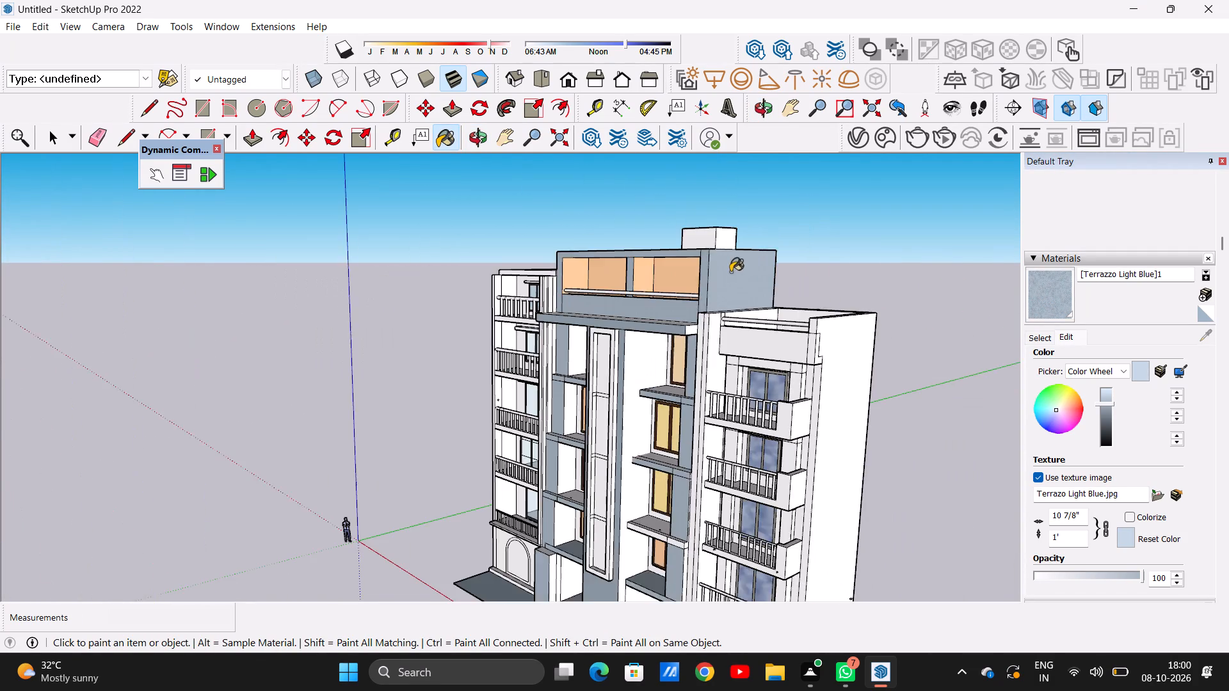
pyautogui.scroll(-4, 730, 272)
pyautogui.moveTo(628, 284); pyautogui.dragTo(831, 269, button='middle')
pyautogui.scroll(6, 549, 255)
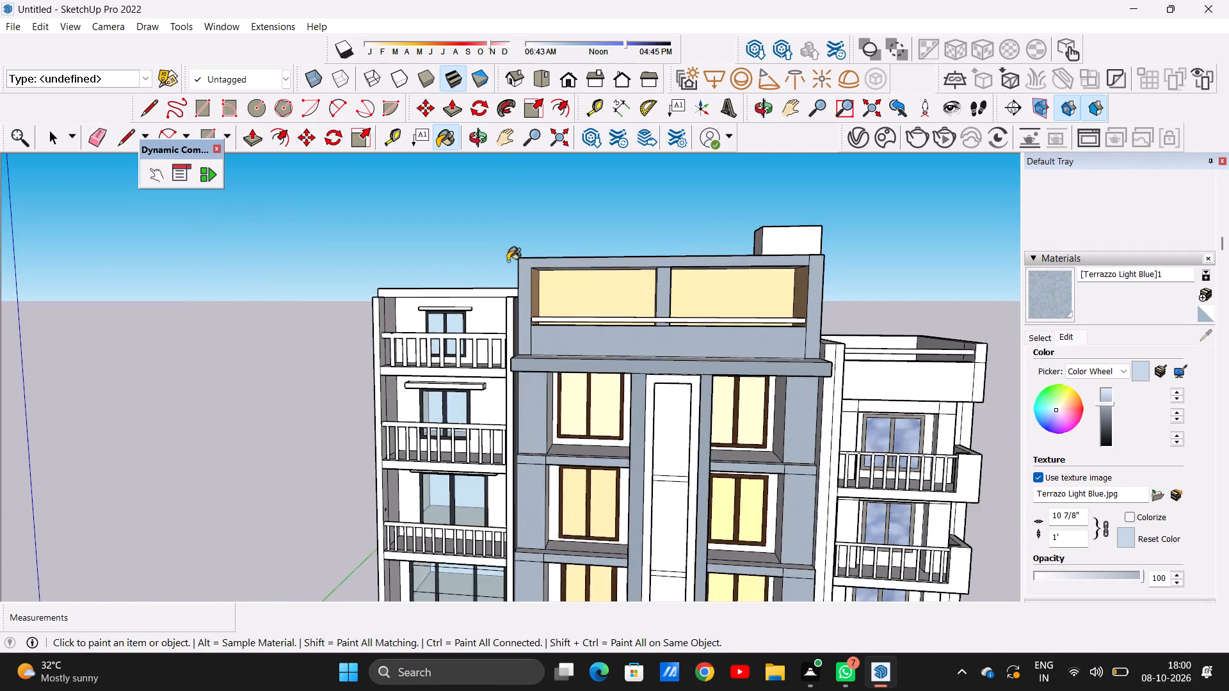
pyautogui.scroll(7, 517, 264)
pyautogui.moveTo(485, 278); pyautogui.dragTo(661, 279, button='middle')
pyautogui.scroll(8, 543, 274)
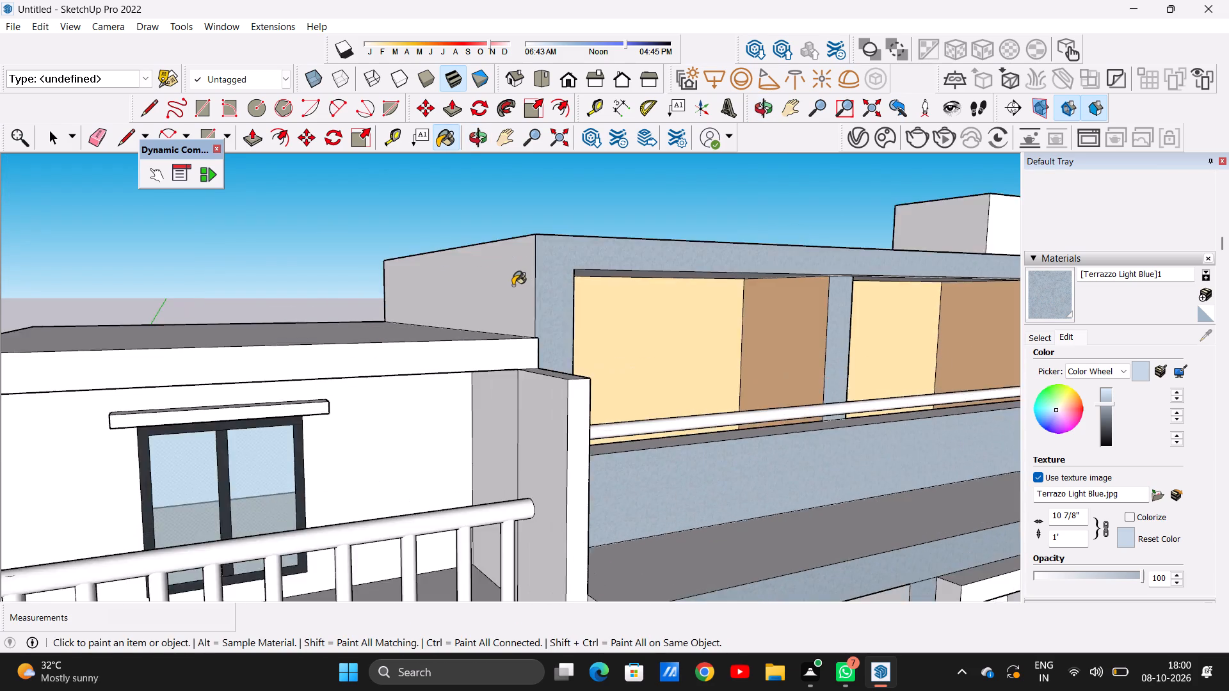
pyautogui.scroll(4, 513, 285)
pyautogui.click(513, 285)
# Paint the central block's roof border, inner panel, narrow strip and the panel beside the rooftop box with the darkened Terrazzo Light Blue.
pyautogui.scroll(-7, 510, 286)
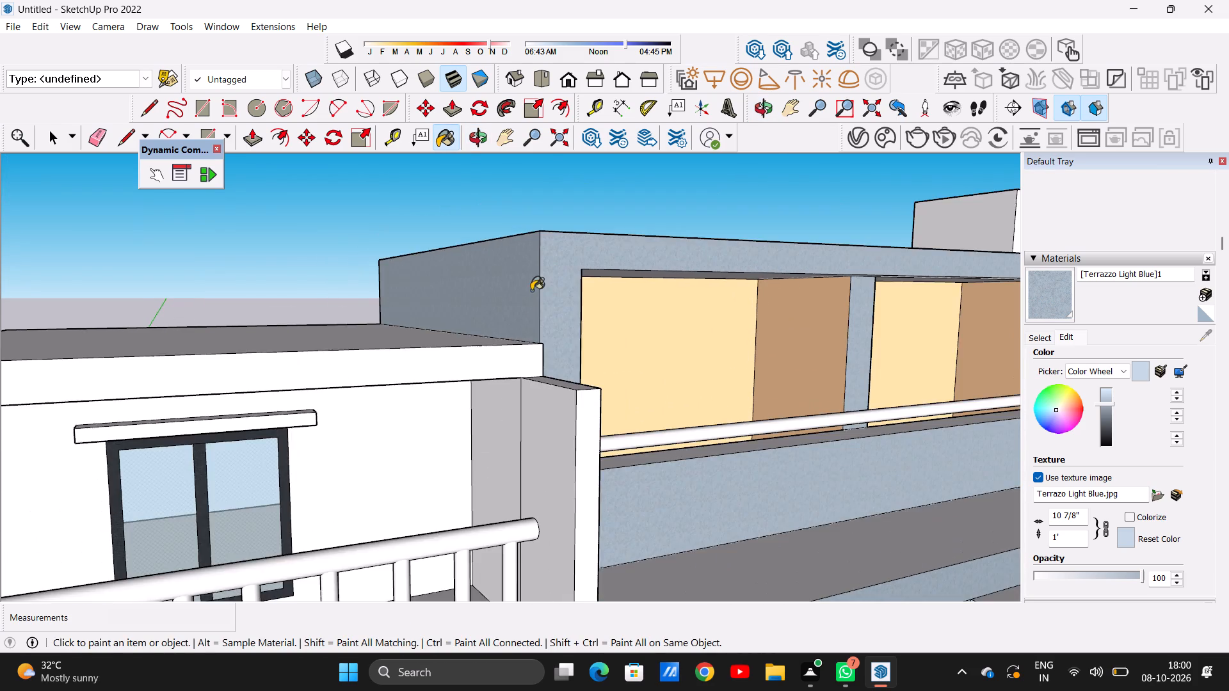
pyautogui.scroll(-14, 531, 290)
pyautogui.moveTo(661, 285); pyautogui.dragTo(584, 409, button='middle')
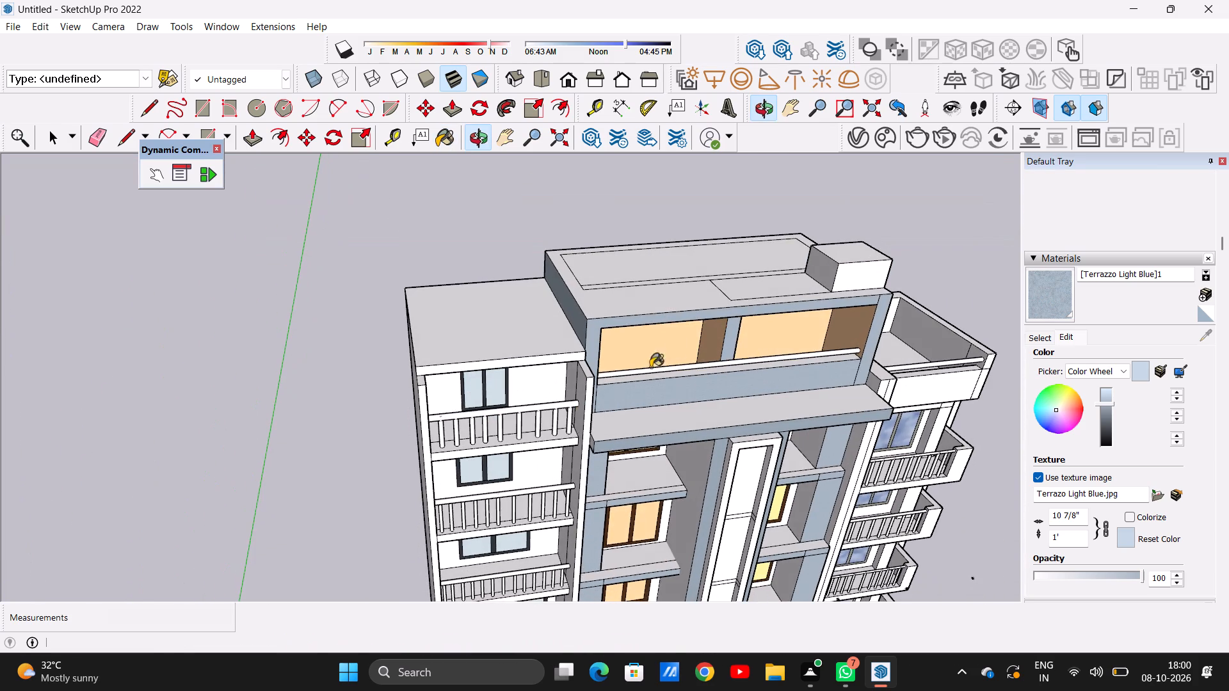
pyautogui.scroll(12, 682, 305)
pyautogui.click(654, 293)
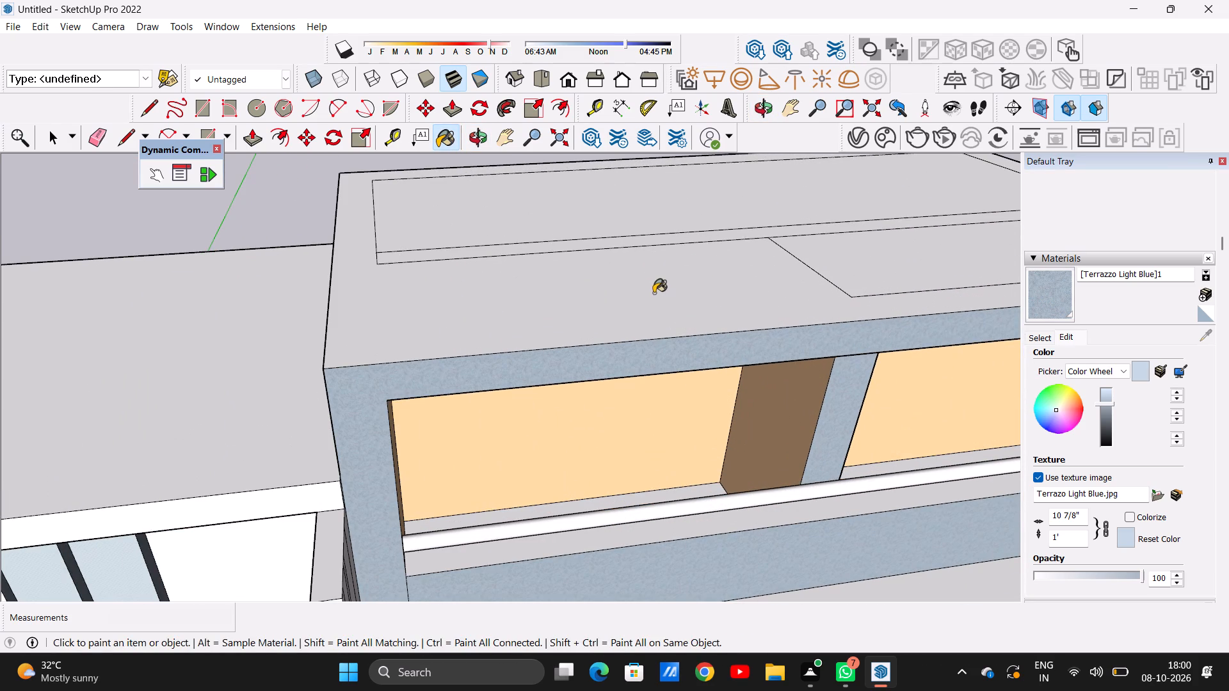
pyautogui.click(595, 239)
pyautogui.click(572, 218)
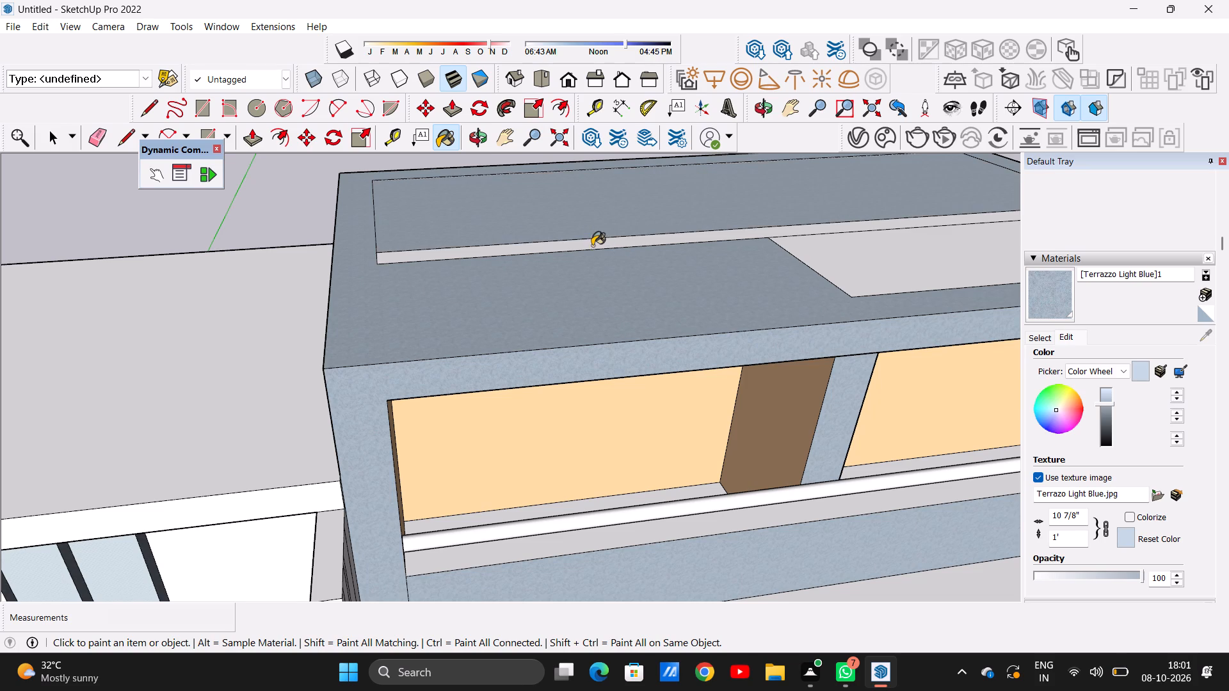
pyautogui.click(589, 248)
pyautogui.scroll(-6, 531, 275)
pyautogui.scroll(4, 768, 274)
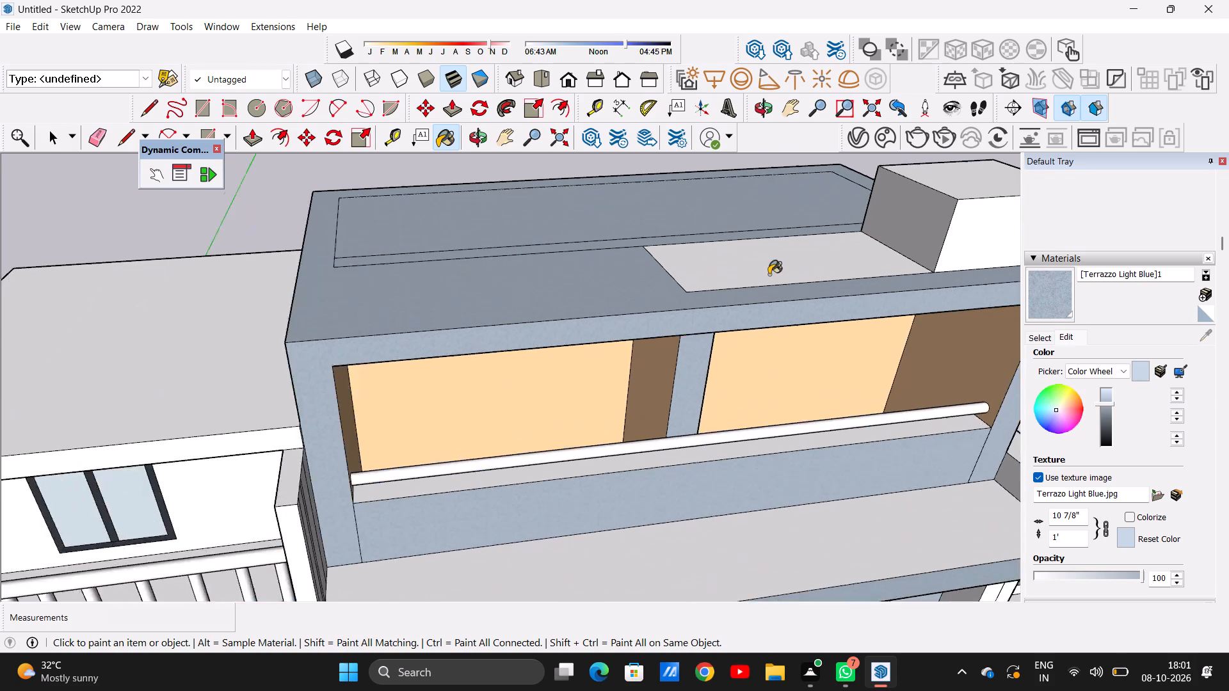
pyautogui.scroll(3, 769, 274)
pyautogui.click(747, 253)
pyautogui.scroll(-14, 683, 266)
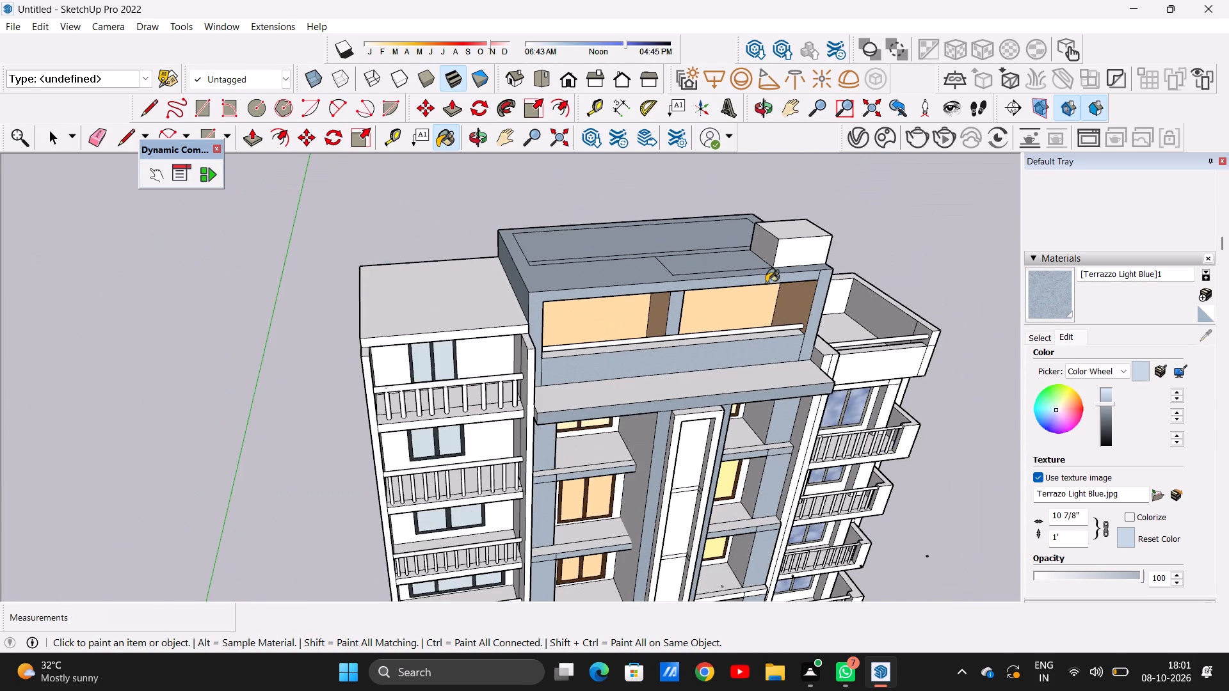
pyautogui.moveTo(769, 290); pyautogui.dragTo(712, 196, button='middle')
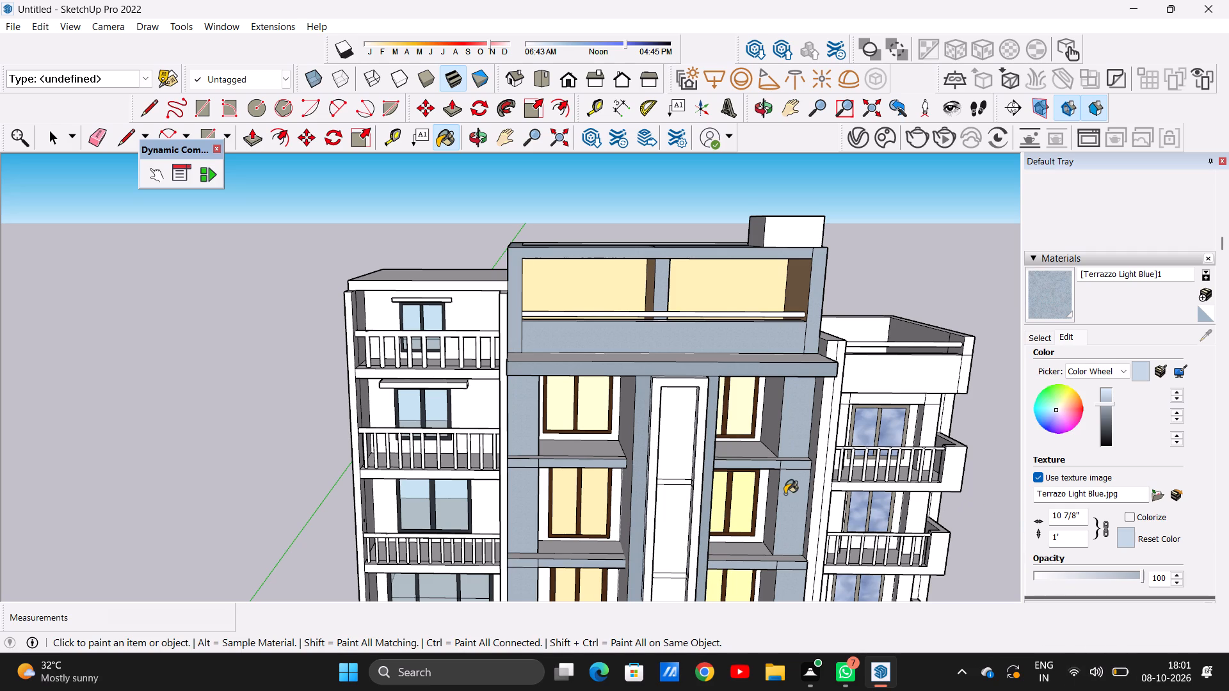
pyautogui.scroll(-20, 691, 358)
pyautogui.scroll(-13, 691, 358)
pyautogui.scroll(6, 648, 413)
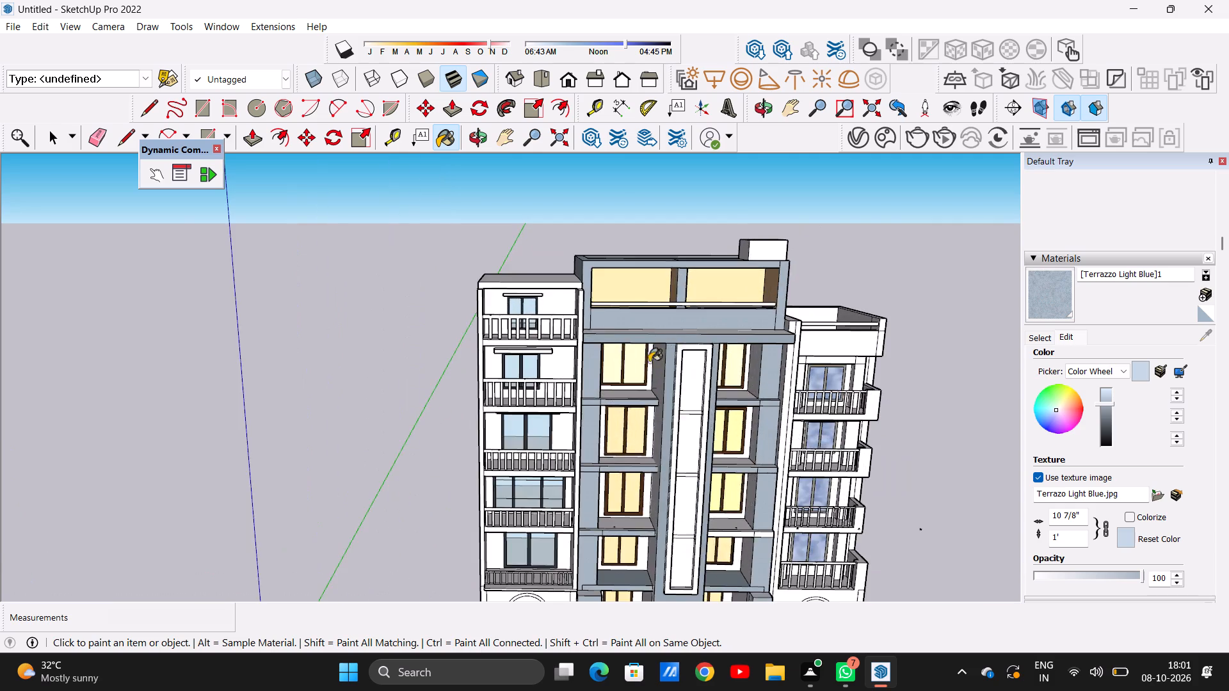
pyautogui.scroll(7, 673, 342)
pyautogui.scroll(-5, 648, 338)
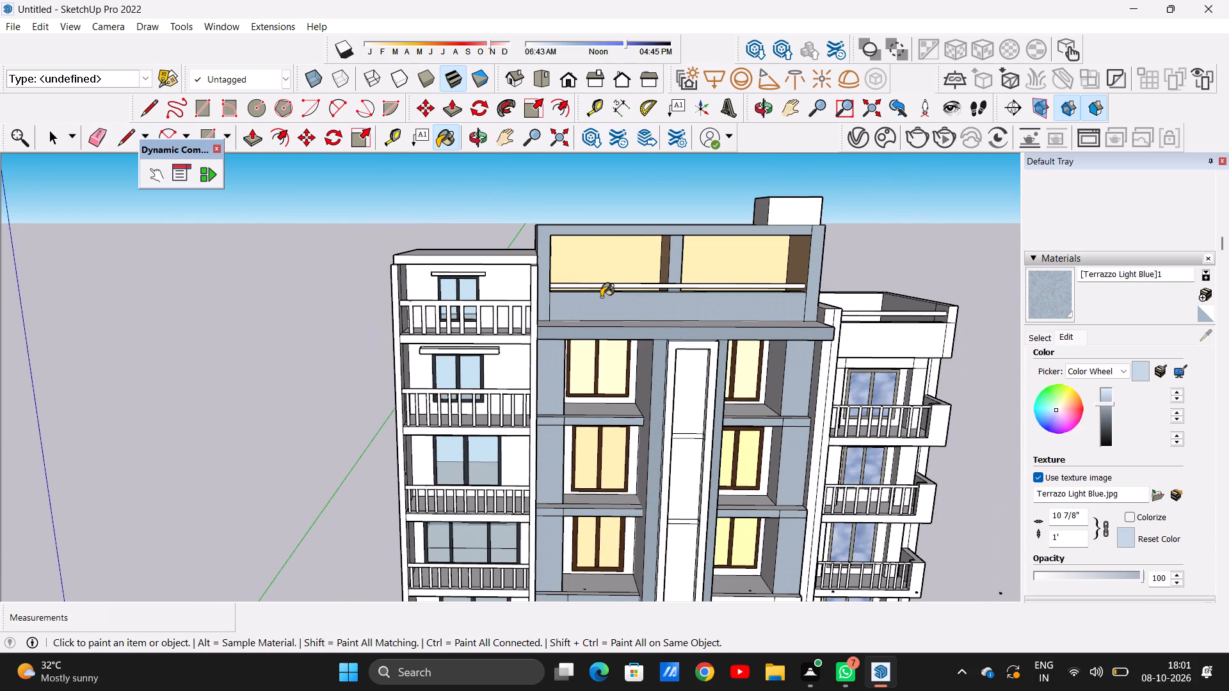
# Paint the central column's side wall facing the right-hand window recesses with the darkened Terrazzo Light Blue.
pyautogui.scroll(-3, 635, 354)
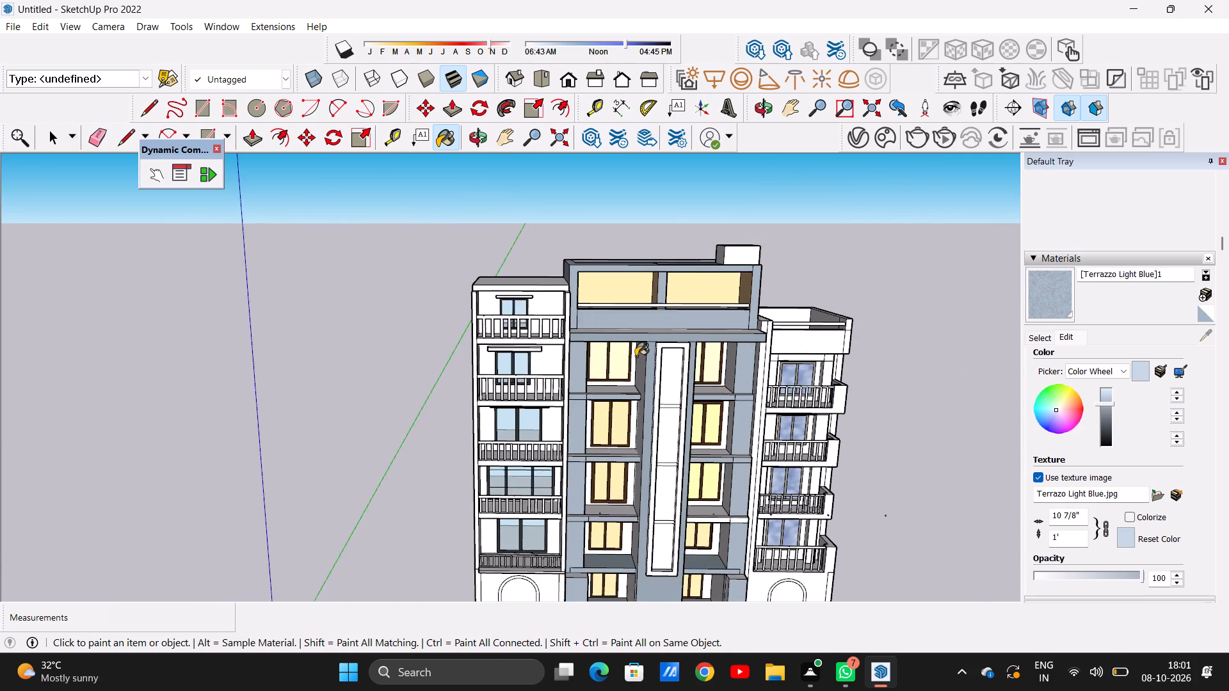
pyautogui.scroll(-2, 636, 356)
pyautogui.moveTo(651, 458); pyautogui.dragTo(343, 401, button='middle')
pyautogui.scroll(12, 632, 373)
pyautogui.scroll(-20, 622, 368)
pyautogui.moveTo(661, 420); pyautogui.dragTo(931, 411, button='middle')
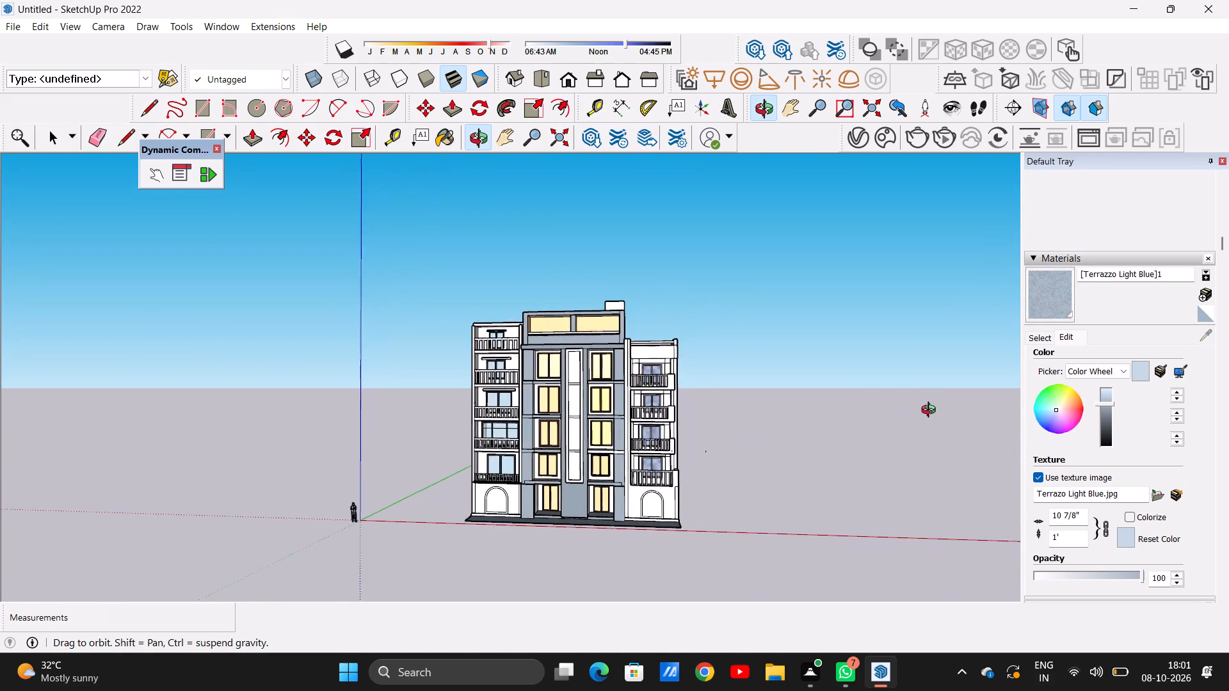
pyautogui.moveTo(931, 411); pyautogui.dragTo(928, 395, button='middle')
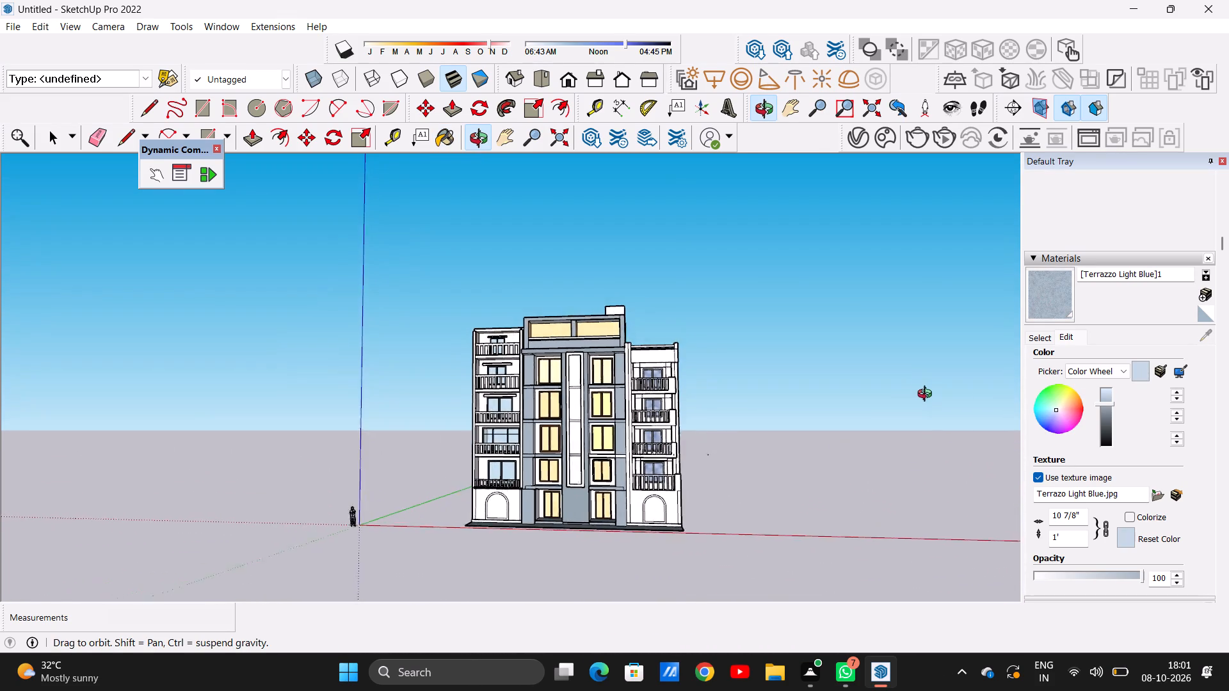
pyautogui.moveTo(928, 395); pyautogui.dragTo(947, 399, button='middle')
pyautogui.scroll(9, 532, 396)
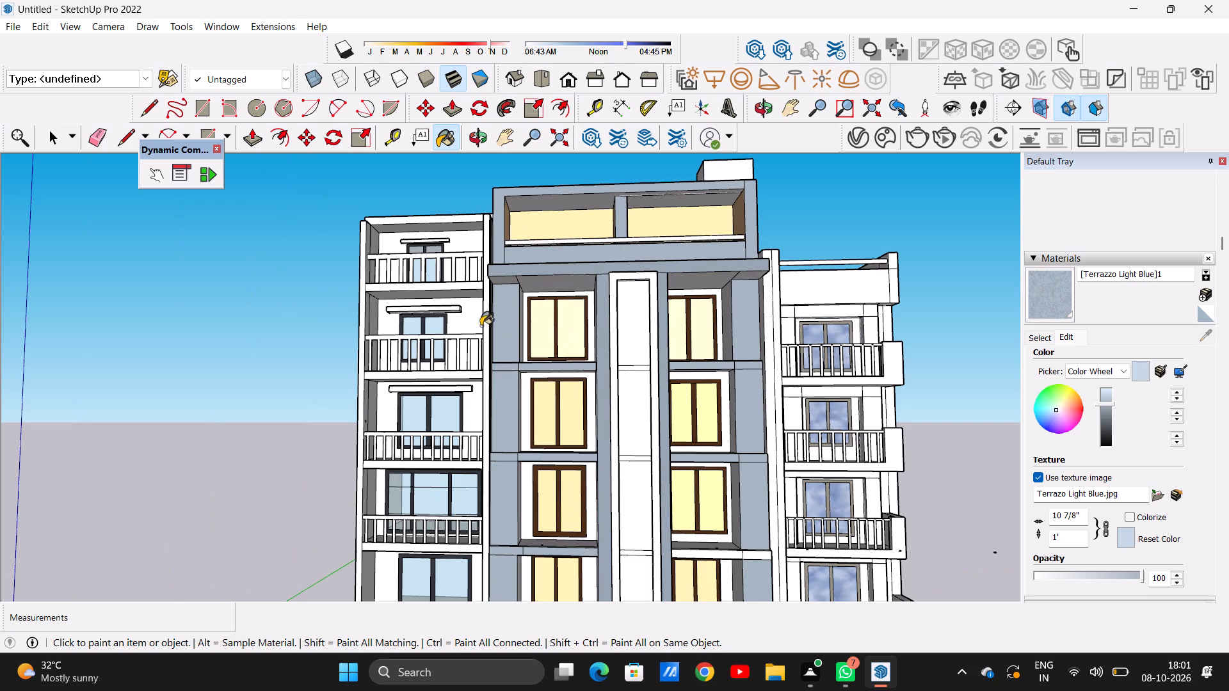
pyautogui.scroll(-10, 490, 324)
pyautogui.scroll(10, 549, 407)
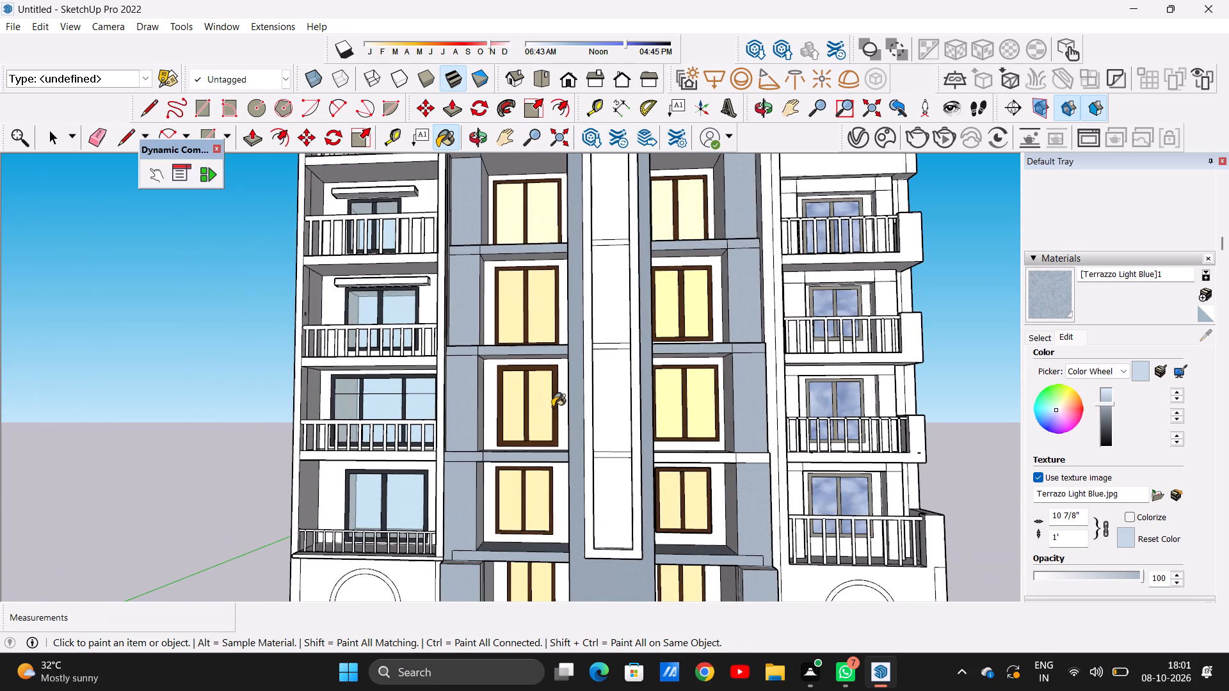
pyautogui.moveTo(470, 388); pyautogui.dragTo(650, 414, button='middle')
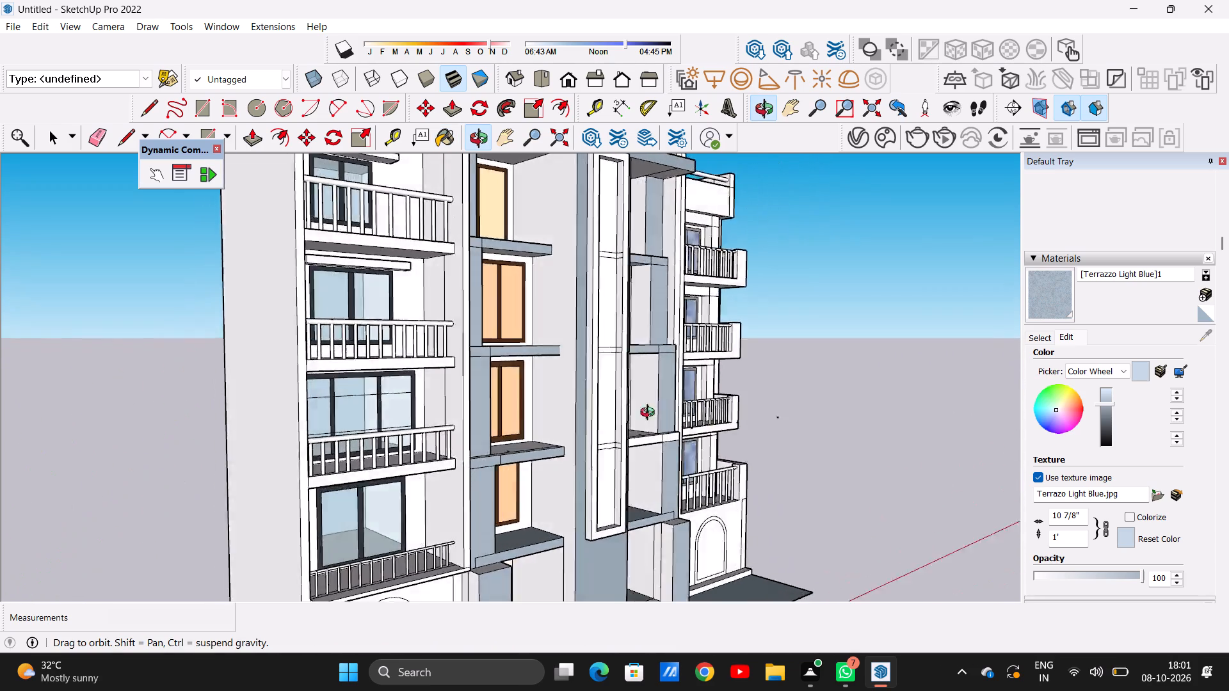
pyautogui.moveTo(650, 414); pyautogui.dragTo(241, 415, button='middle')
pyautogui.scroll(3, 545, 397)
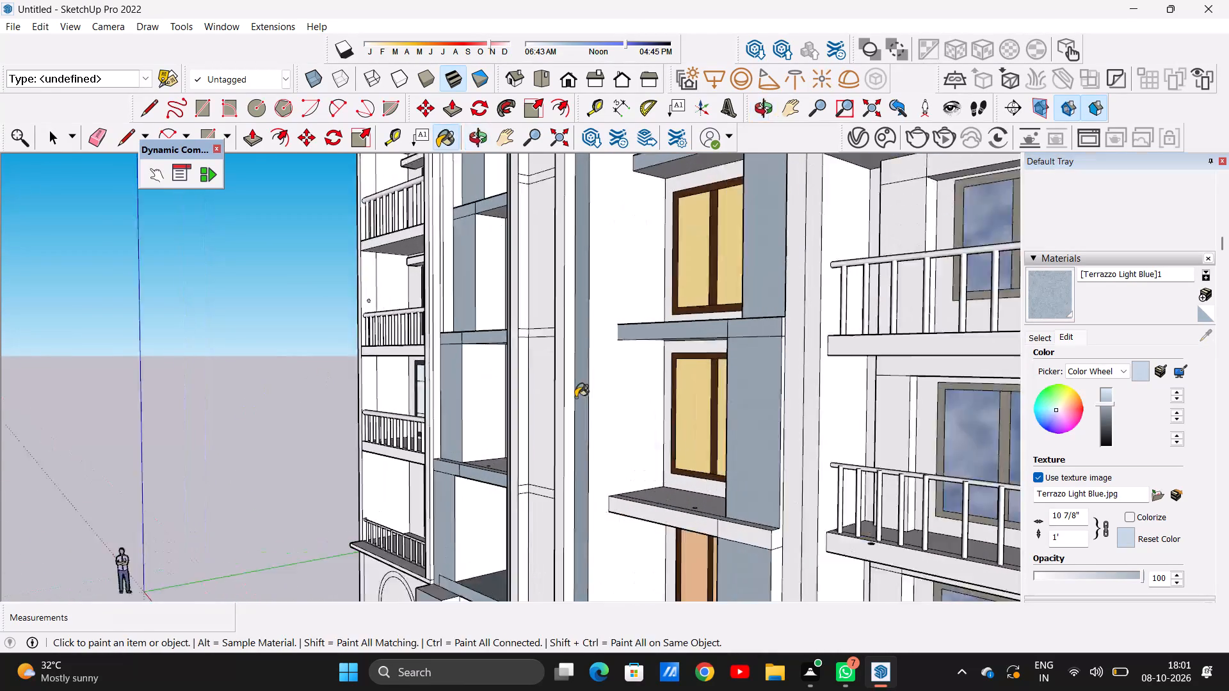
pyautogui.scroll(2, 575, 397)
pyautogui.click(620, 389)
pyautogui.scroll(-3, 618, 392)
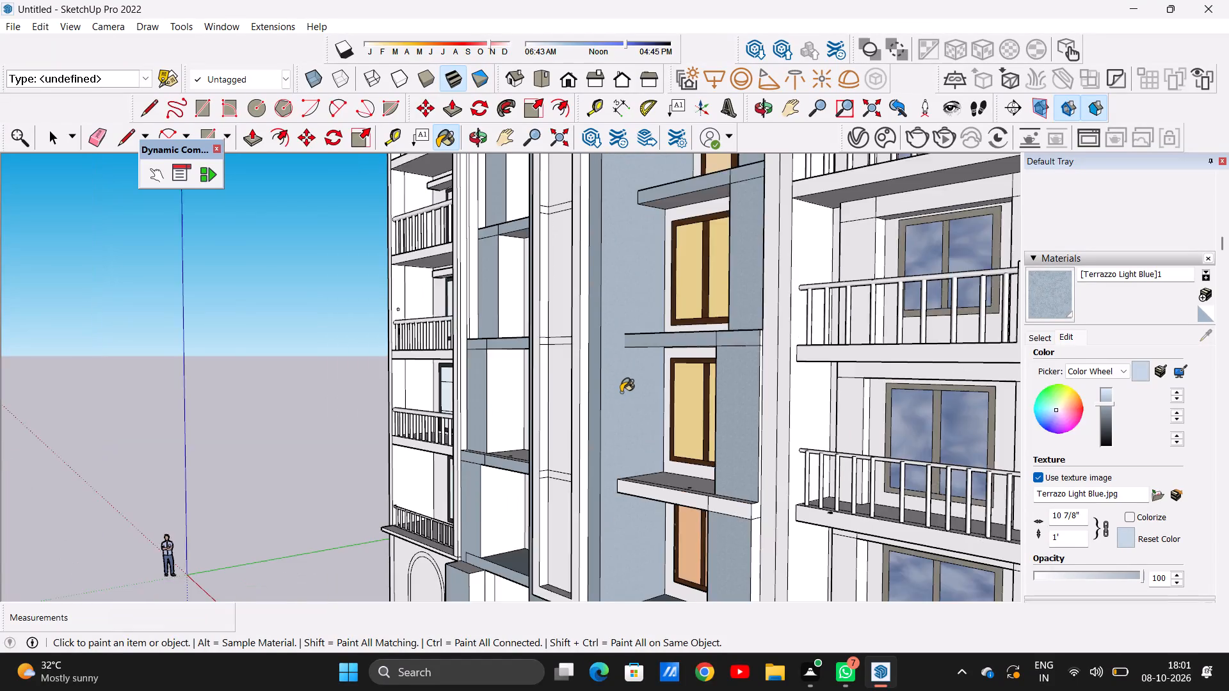
# Paint the central column's side wall facing the left-hand window recesses with the darkened Terrazzo Light Blue.
pyautogui.scroll(-10, 621, 392)
pyautogui.moveTo(534, 381); pyautogui.dragTo(881, 388, button='middle')
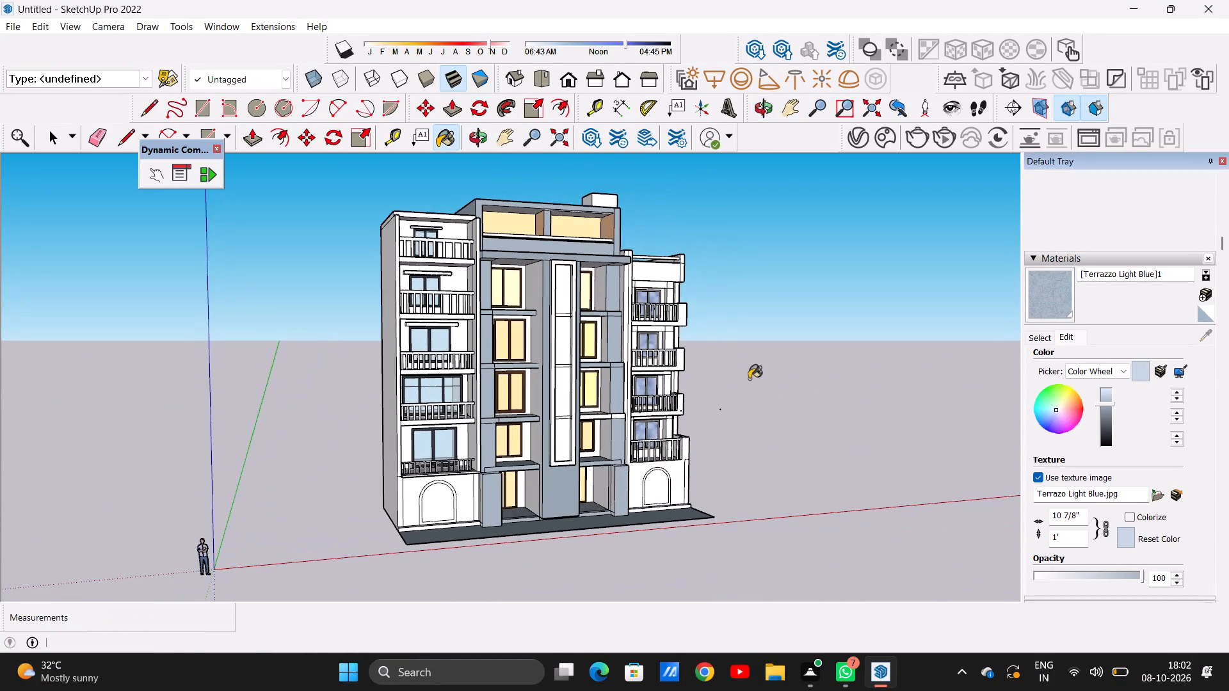
pyautogui.scroll(14, 539, 341)
pyautogui.click(541, 333)
pyautogui.scroll(-2, 554, 406)
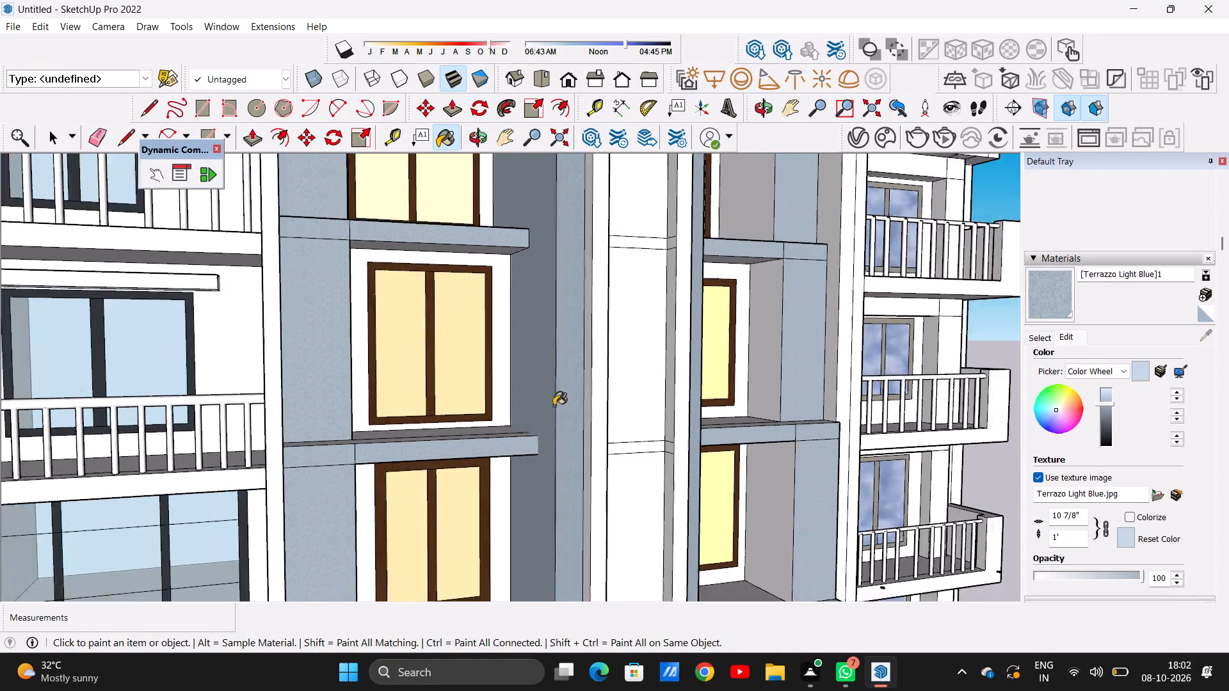
# Paint the uppermost left window recess's ceiling and the soffit strip over its pillar with Formica Speckled Grey from Synthetic Surfaces.
pyautogui.scroll(-17, 554, 406)
pyautogui.moveTo(568, 393); pyautogui.dragTo(485, 399, button='middle')
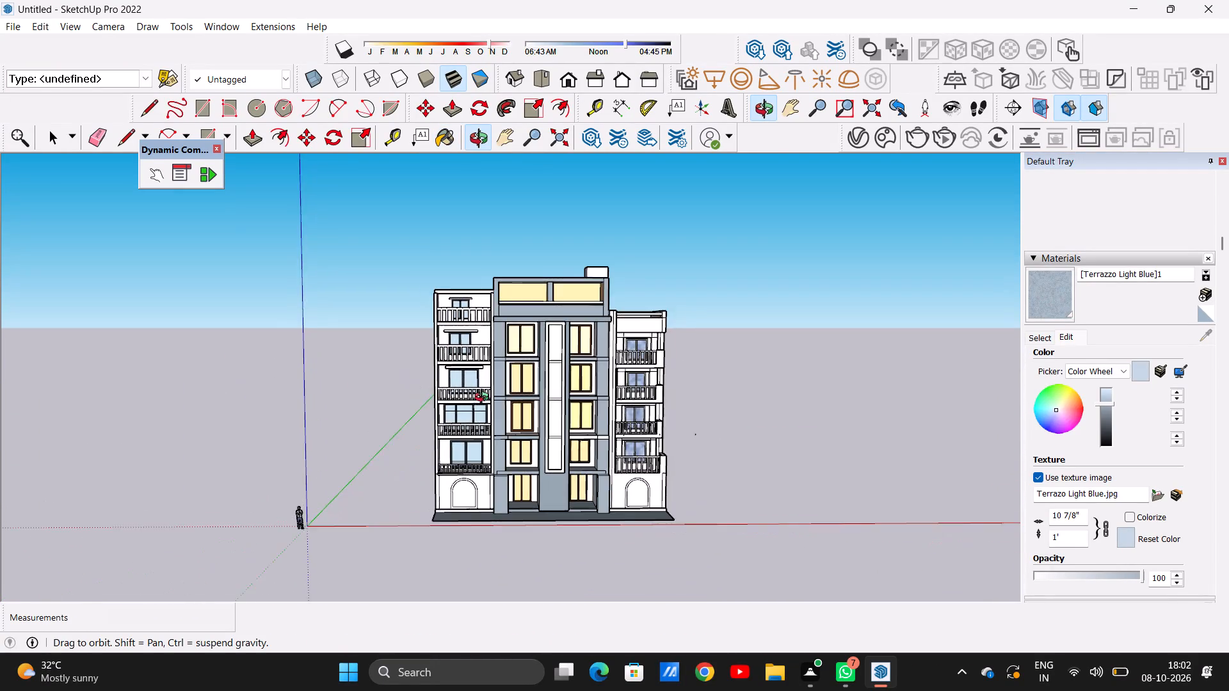
pyautogui.moveTo(485, 399); pyautogui.dragTo(474, 378, button='middle')
pyautogui.scroll(15, 522, 333)
pyautogui.moveTo(513, 360); pyautogui.dragTo(488, 271, button='middle')
pyautogui.scroll(1, 488, 271)
pyautogui.scroll(4, 548, 282)
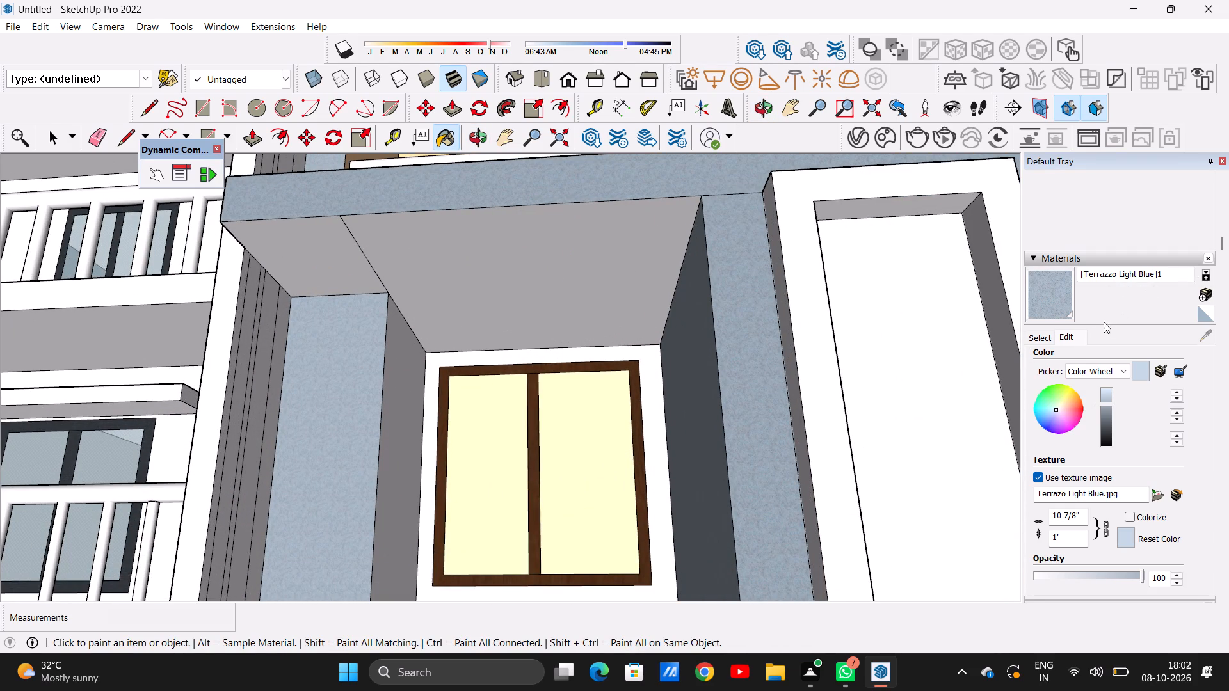
pyautogui.click(1040, 340)
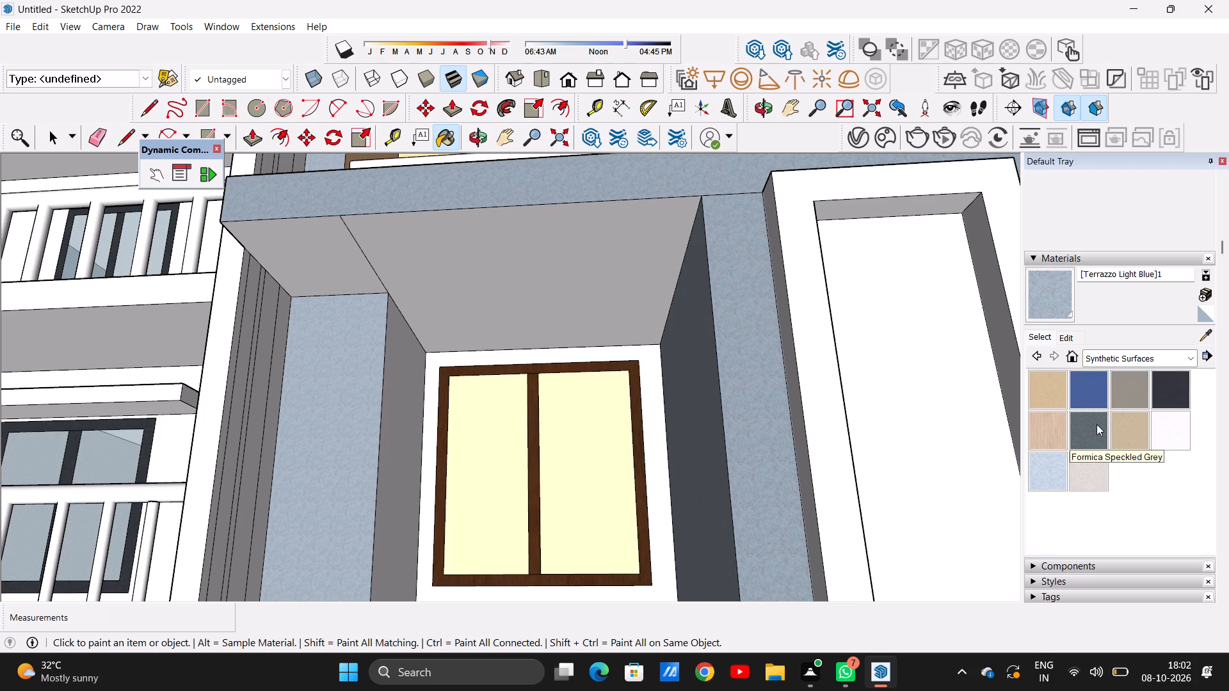
pyautogui.click(1093, 425)
pyautogui.click(589, 256)
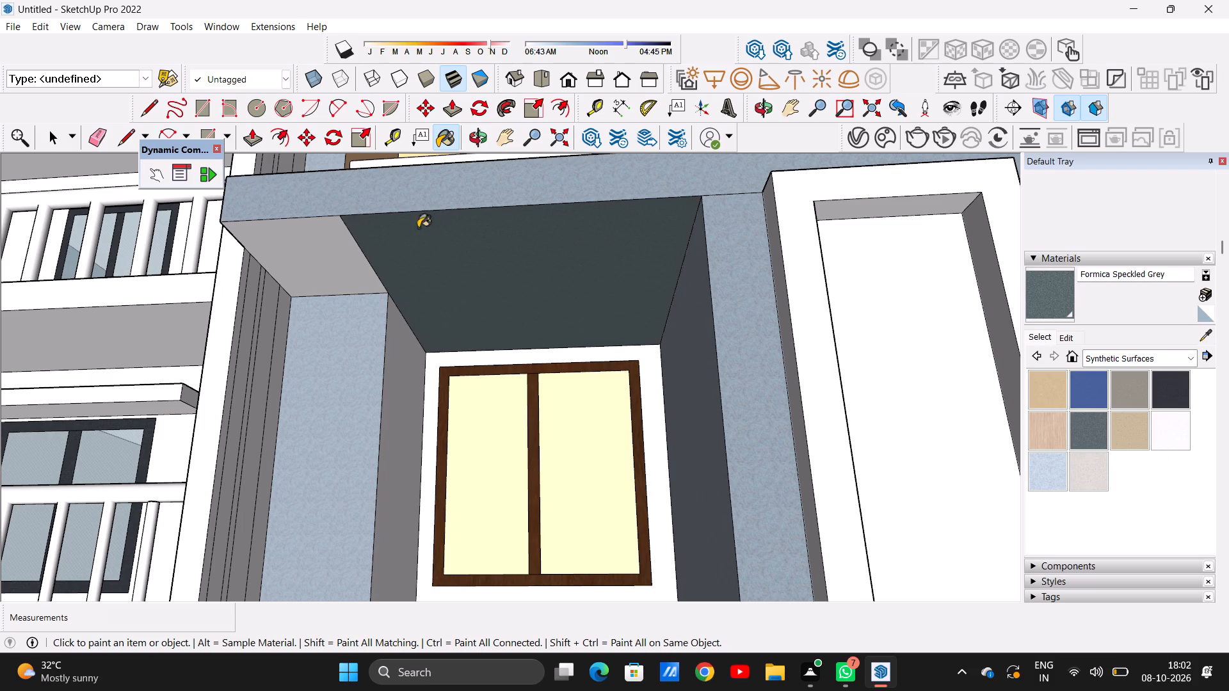
pyautogui.click(340, 255)
# Paint the uppermost left recess's left inner wall and the wall around its window with Formica Speckled Grey.
pyautogui.scroll(-9, 524, 301)
pyautogui.moveTo(547, 319); pyautogui.dragTo(444, 388, button='middle')
pyautogui.scroll(11, 481, 370)
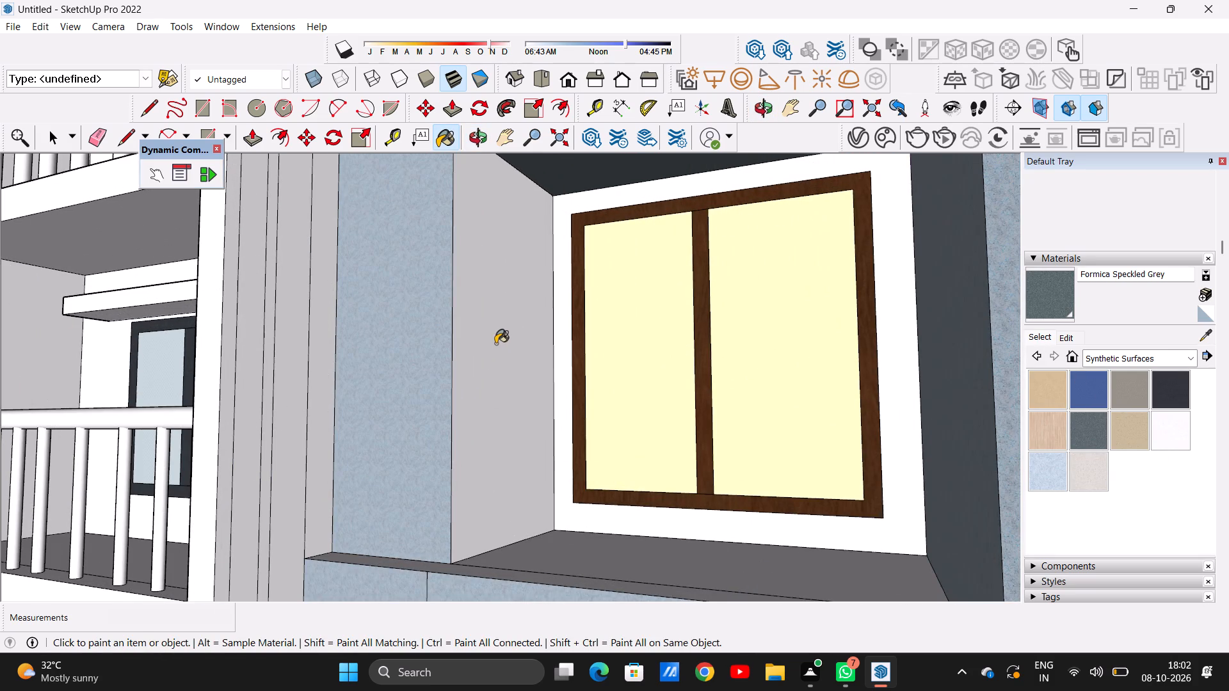
pyautogui.click(495, 344)
pyautogui.scroll(-4, 492, 355)
pyautogui.moveTo(491, 367); pyautogui.dragTo(702, 393, button='middle')
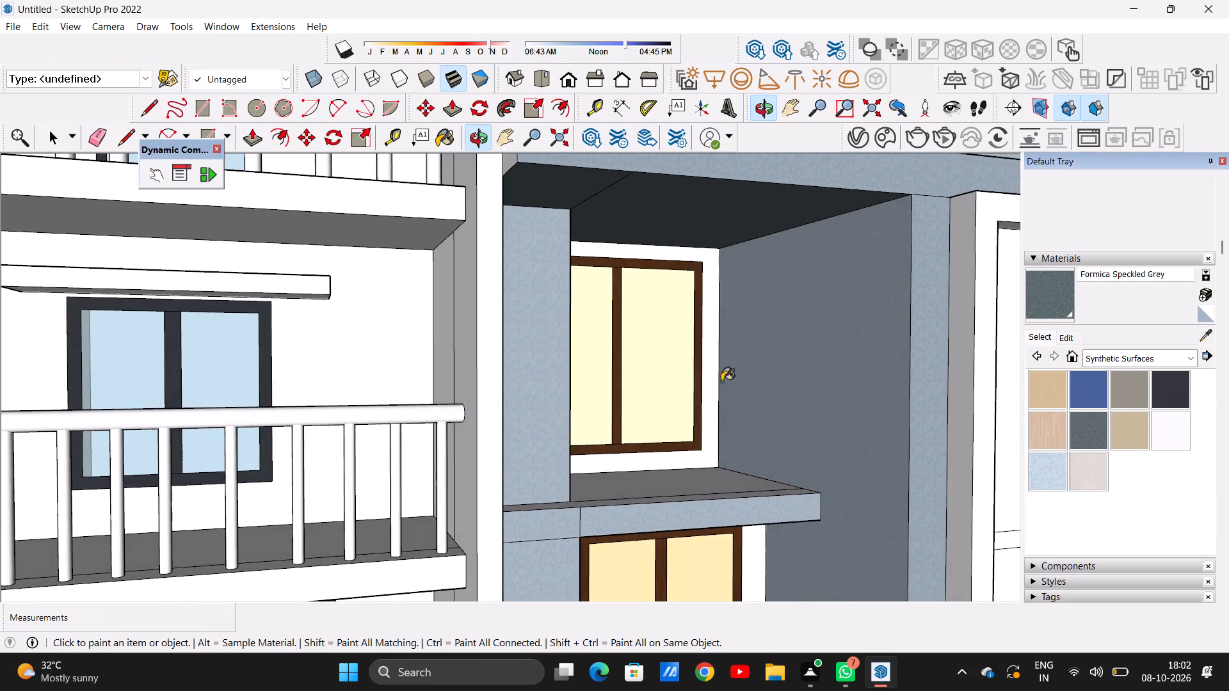
pyautogui.scroll(6, 789, 361)
pyautogui.scroll(-6, 730, 382)
pyautogui.moveTo(723, 401); pyautogui.dragTo(663, 399, button='middle')
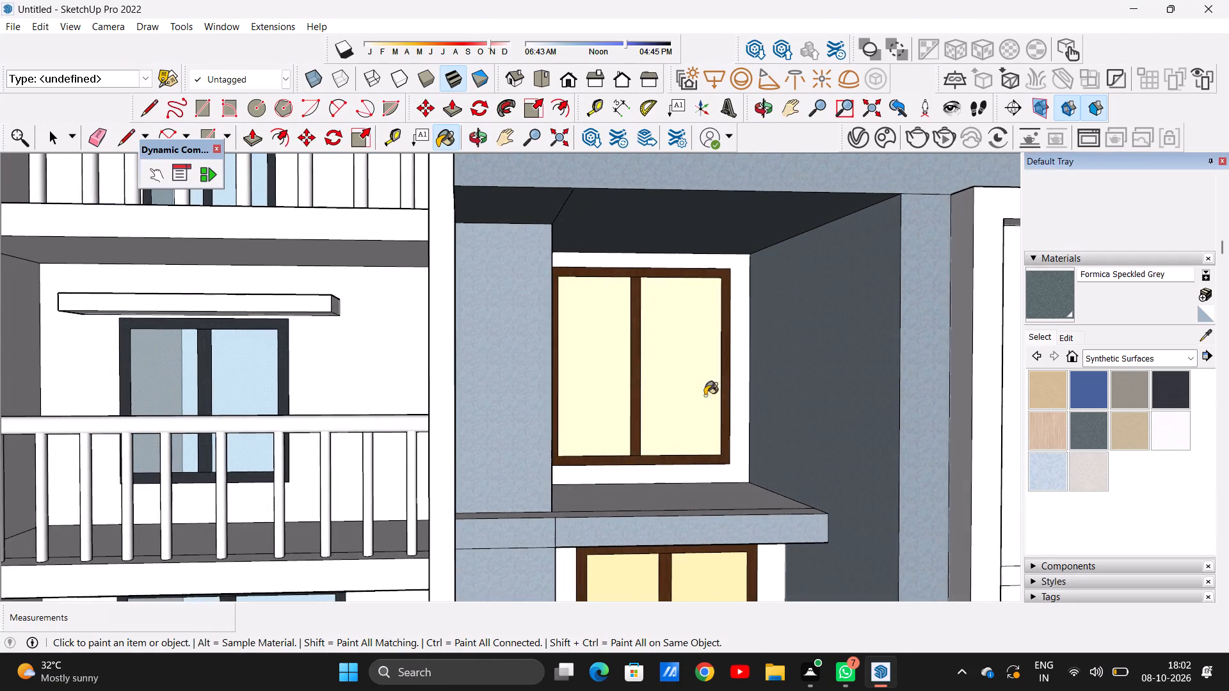
pyautogui.scroll(5, 717, 393)
pyautogui.click(749, 377)
pyautogui.scroll(-9, 669, 415)
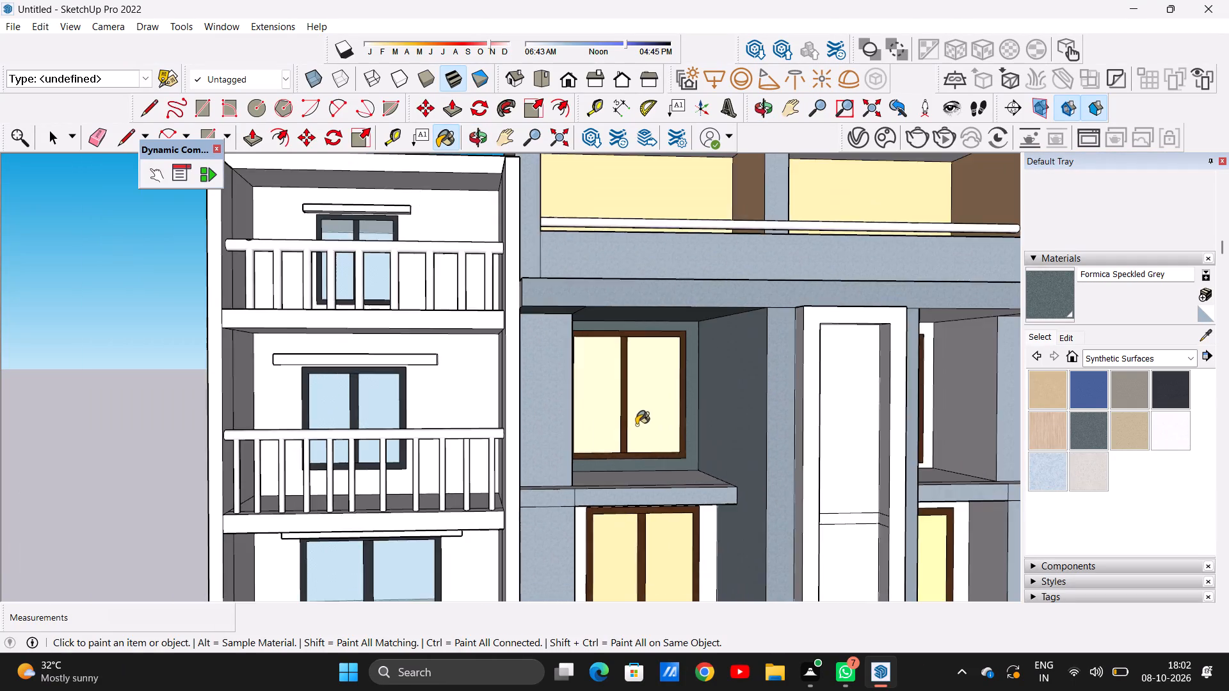
# Paint the uppermost right recess's window wall and both inner side walls with Formica Speckled Grey.
pyautogui.scroll(-8, 636, 425)
pyautogui.moveTo(632, 459); pyautogui.dragTo(556, 419, button='middle')
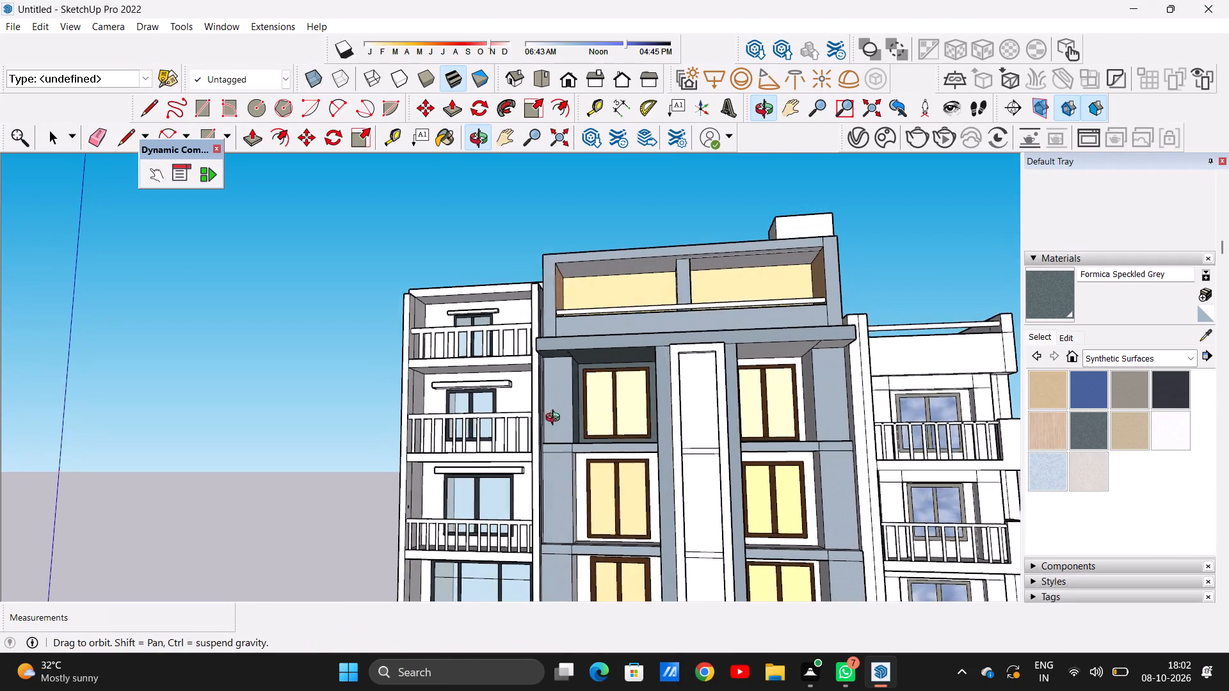
pyautogui.moveTo(556, 419); pyautogui.dragTo(582, 420, button='middle')
pyautogui.scroll(16, 817, 397)
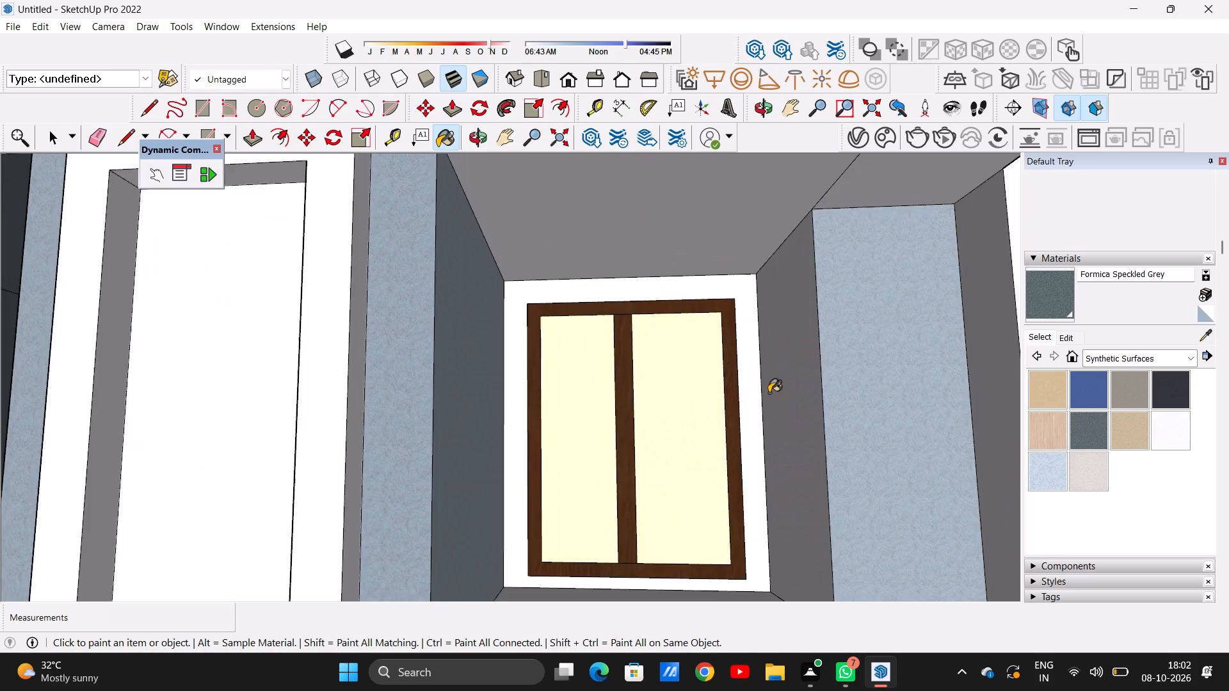
pyautogui.scroll(4, 769, 393)
pyautogui.click(746, 401)
pyautogui.click(810, 396)
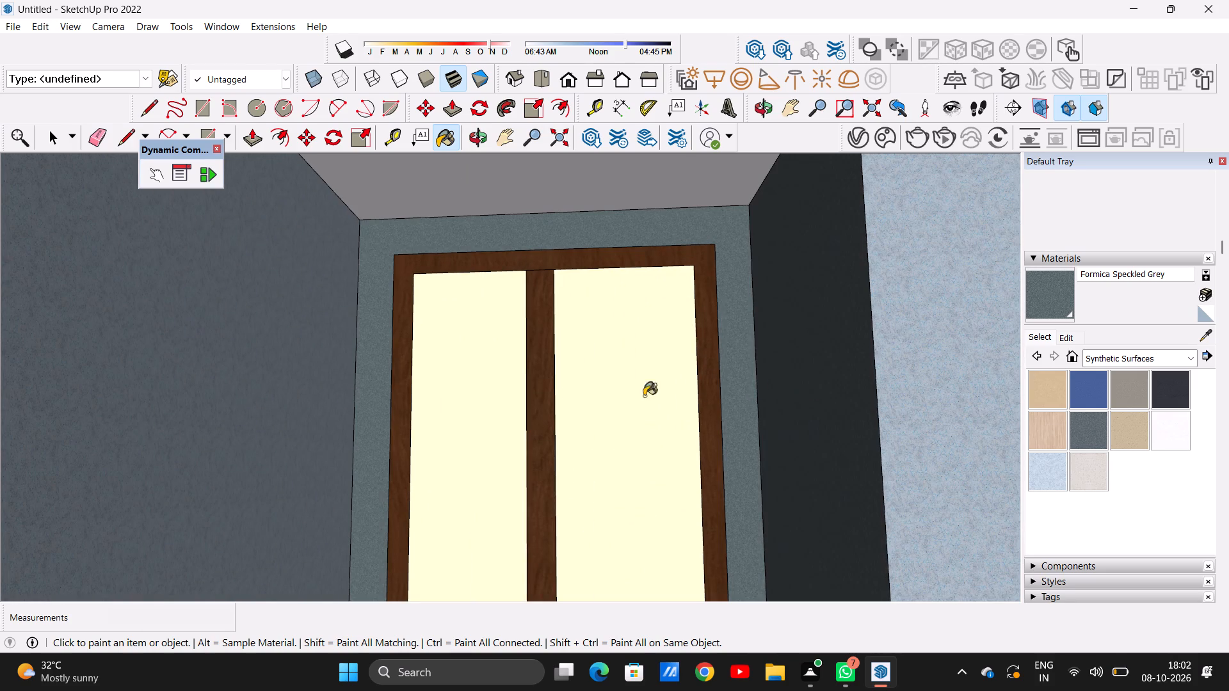
pyautogui.click(258, 408)
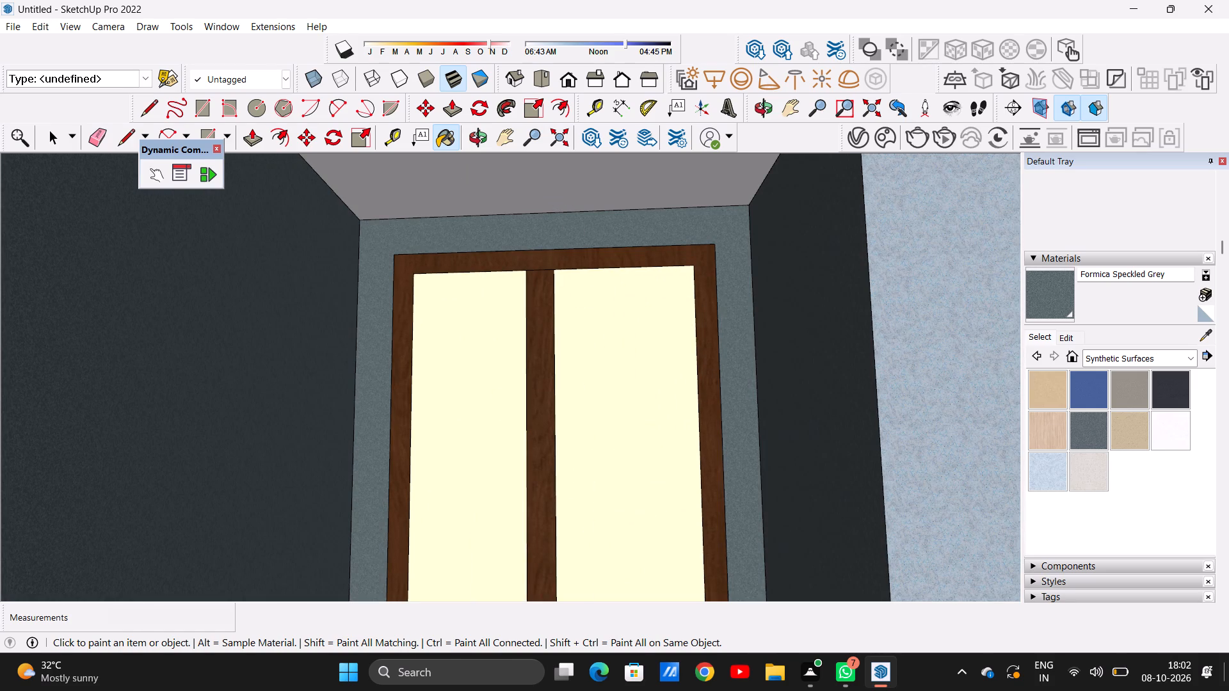
pyautogui.click(1228, 690)
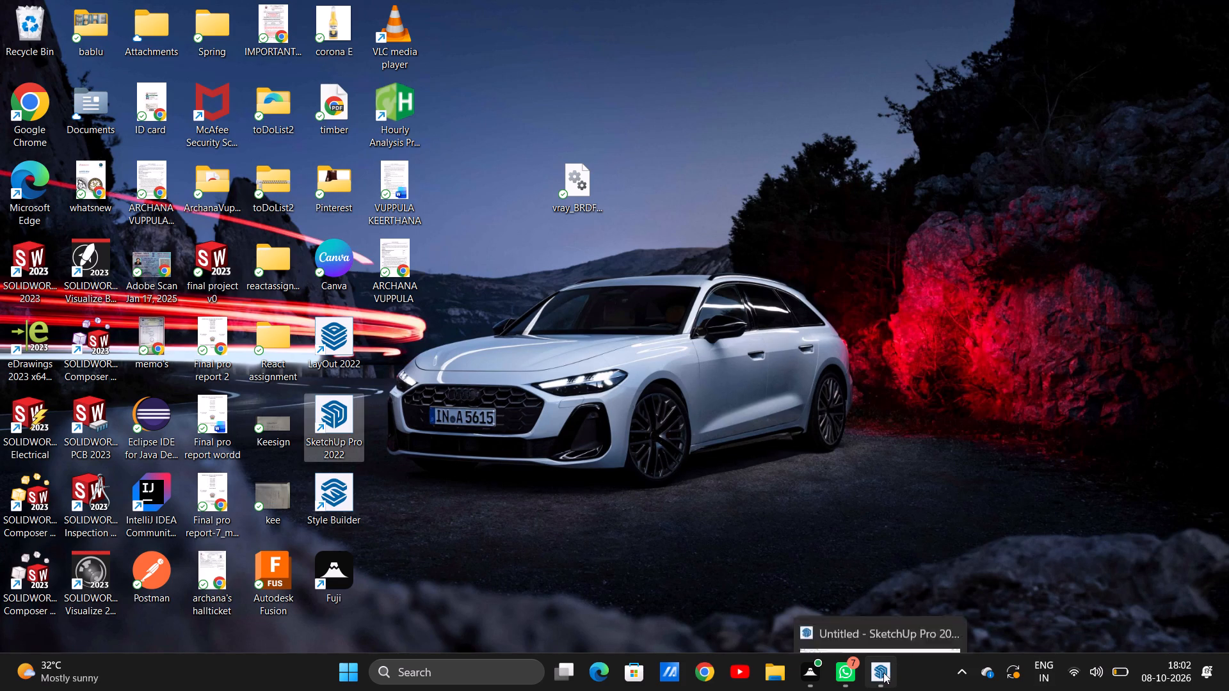
pyautogui.click(871, 604)
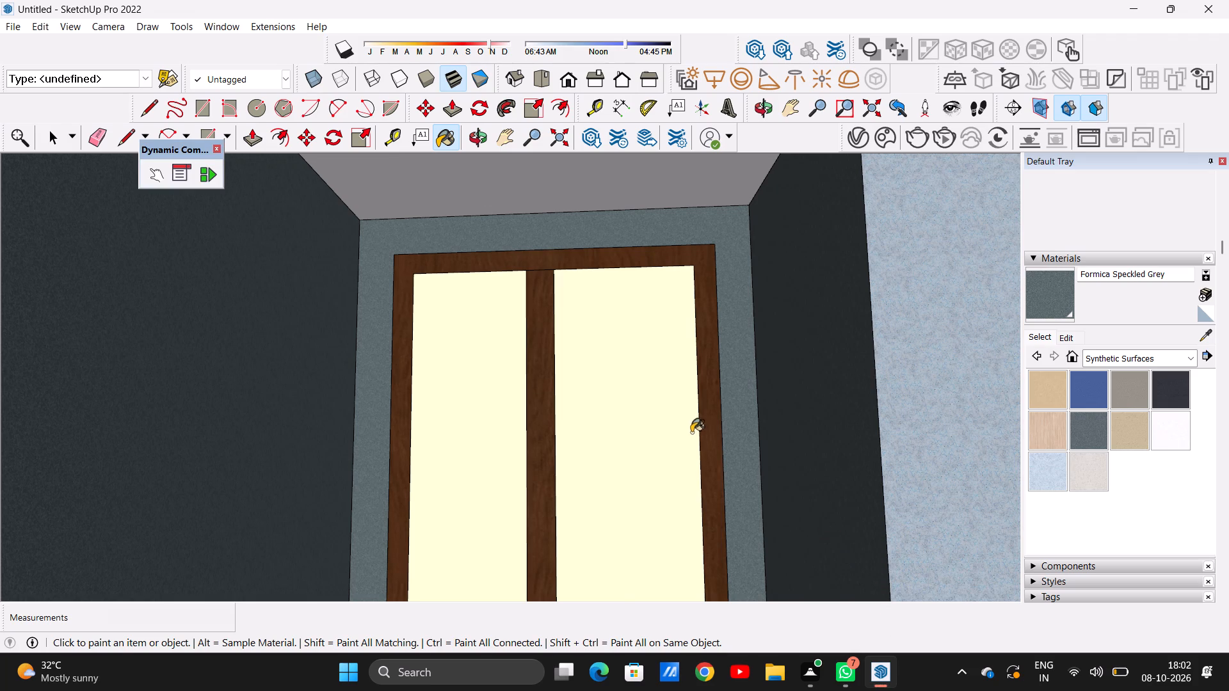
# Paint the uppermost right recess's ceiling and the soffit strip over its pillar with Formica Speckled Grey.
pyautogui.scroll(-4, 776, 546)
pyautogui.scroll(-3, 732, 485)
pyautogui.moveTo(691, 431); pyautogui.dragTo(668, 392, button='middle')
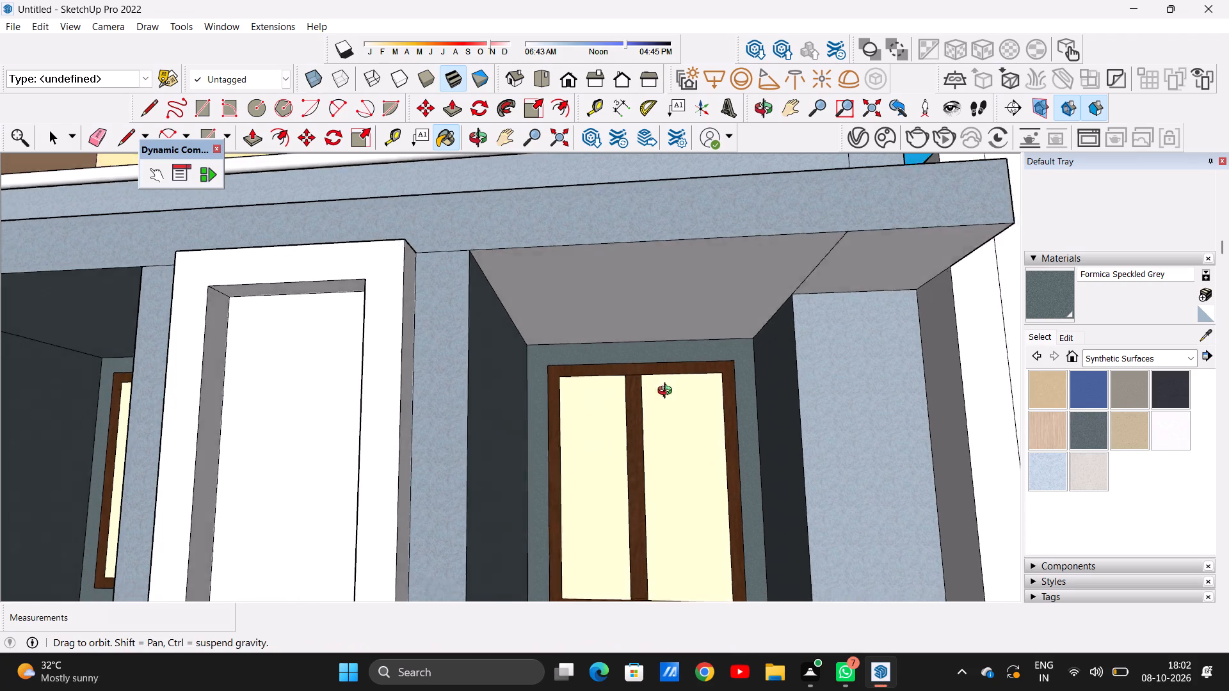
pyautogui.moveTo(668, 392); pyautogui.dragTo(626, 275, button='middle')
pyautogui.click(641, 253)
pyautogui.scroll(-6, 775, 479)
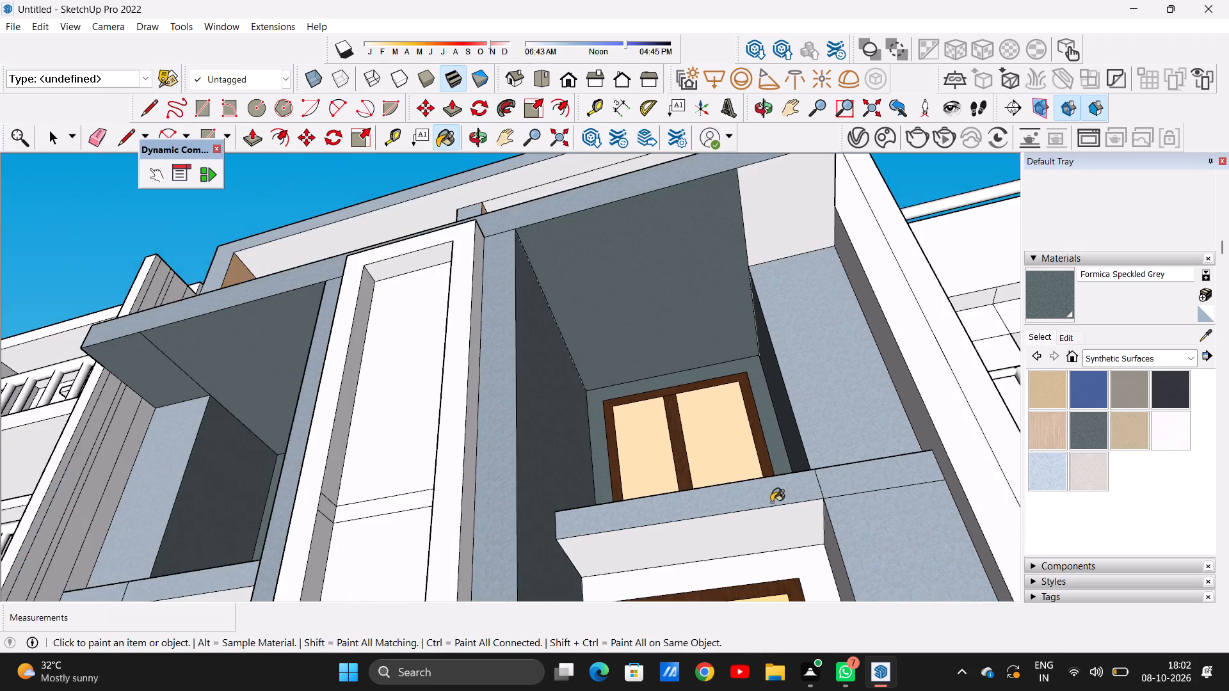
pyautogui.scroll(-14, 771, 502)
pyautogui.scroll(5, 689, 333)
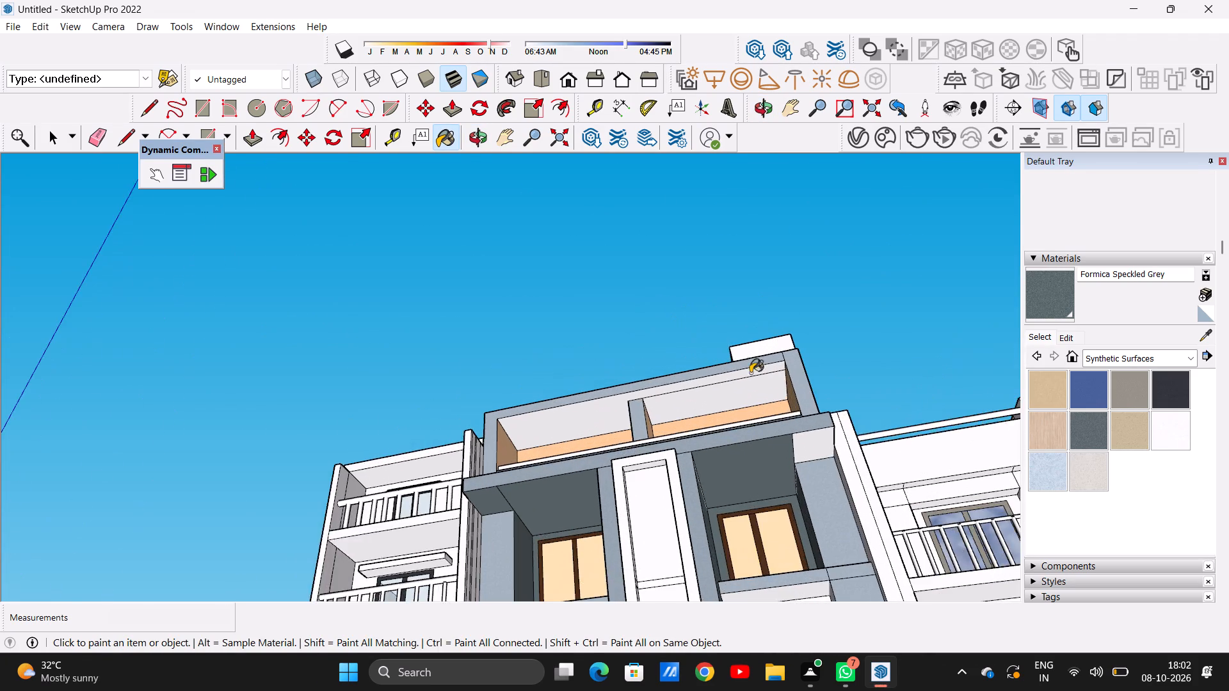
pyautogui.scroll(13, 823, 434)
pyautogui.click(801, 456)
# Paint the window wall, left inner wall and ceiling of the left recess one floor below with Formica Speckled Grey.
pyautogui.scroll(-7, 777, 450)
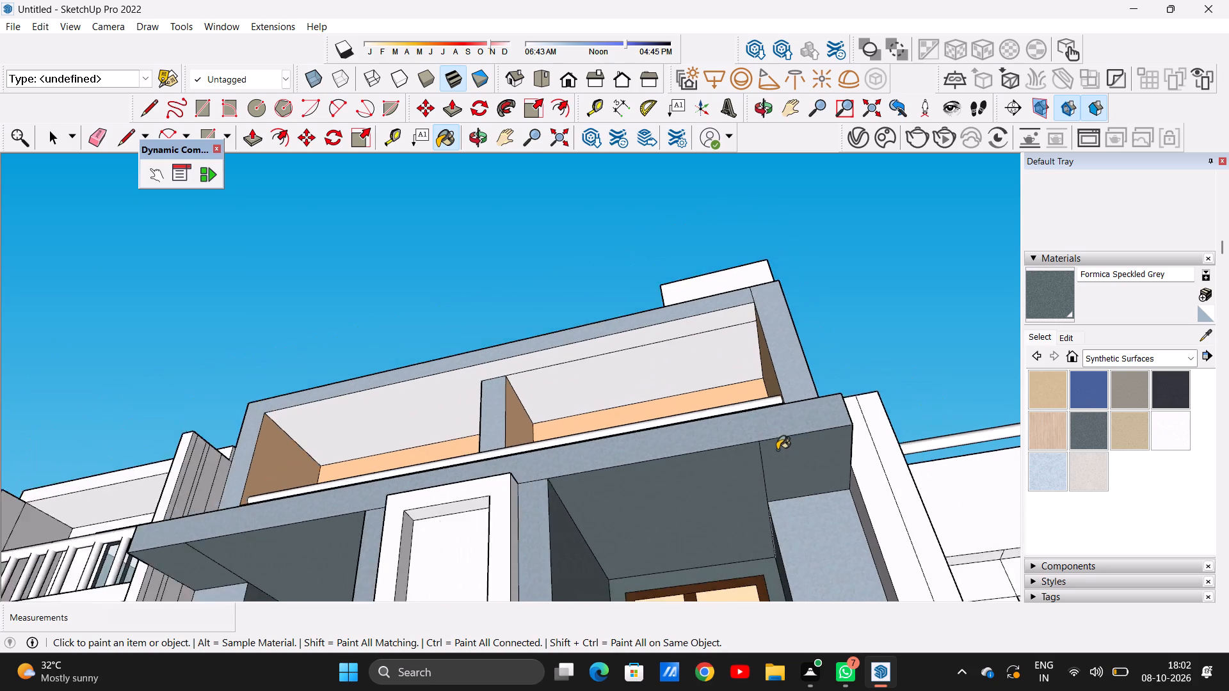
pyautogui.scroll(-9, 777, 450)
pyautogui.scroll(-11, 722, 382)
pyautogui.moveTo(757, 426); pyautogui.dragTo(715, 517, button='middle')
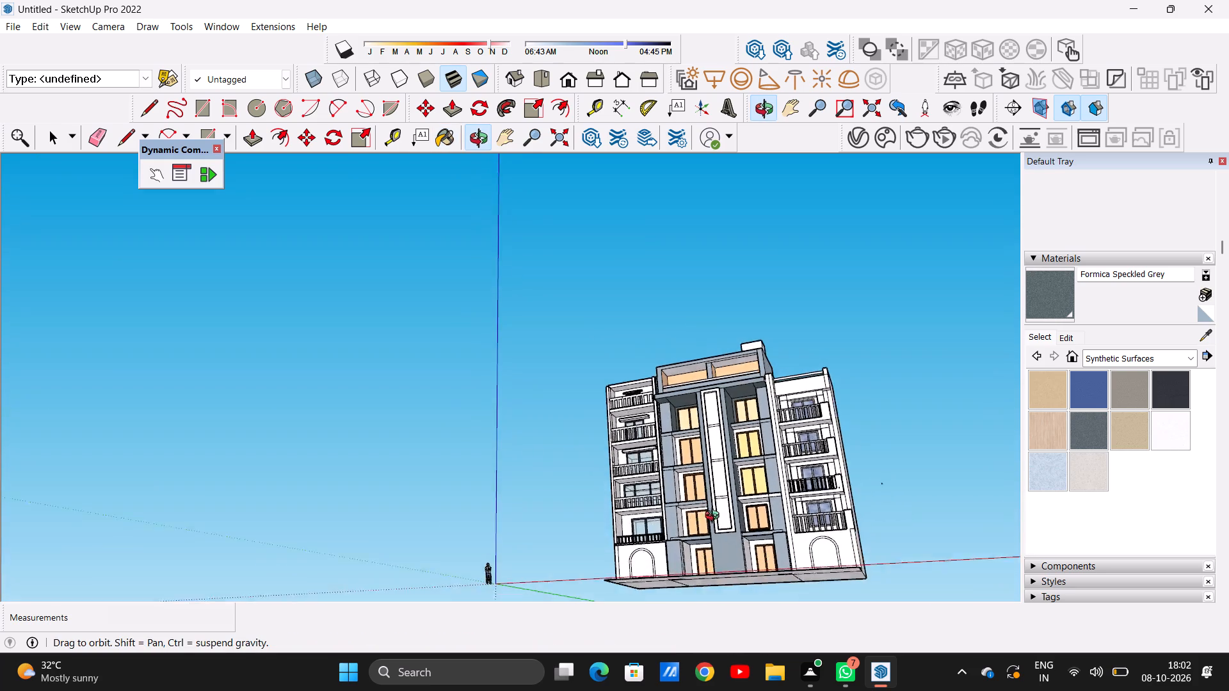
pyautogui.moveTo(715, 517); pyautogui.dragTo(734, 526, button='middle')
pyautogui.scroll(17, 746, 460)
pyautogui.moveTo(740, 484); pyautogui.dragTo(751, 498, button='middle')
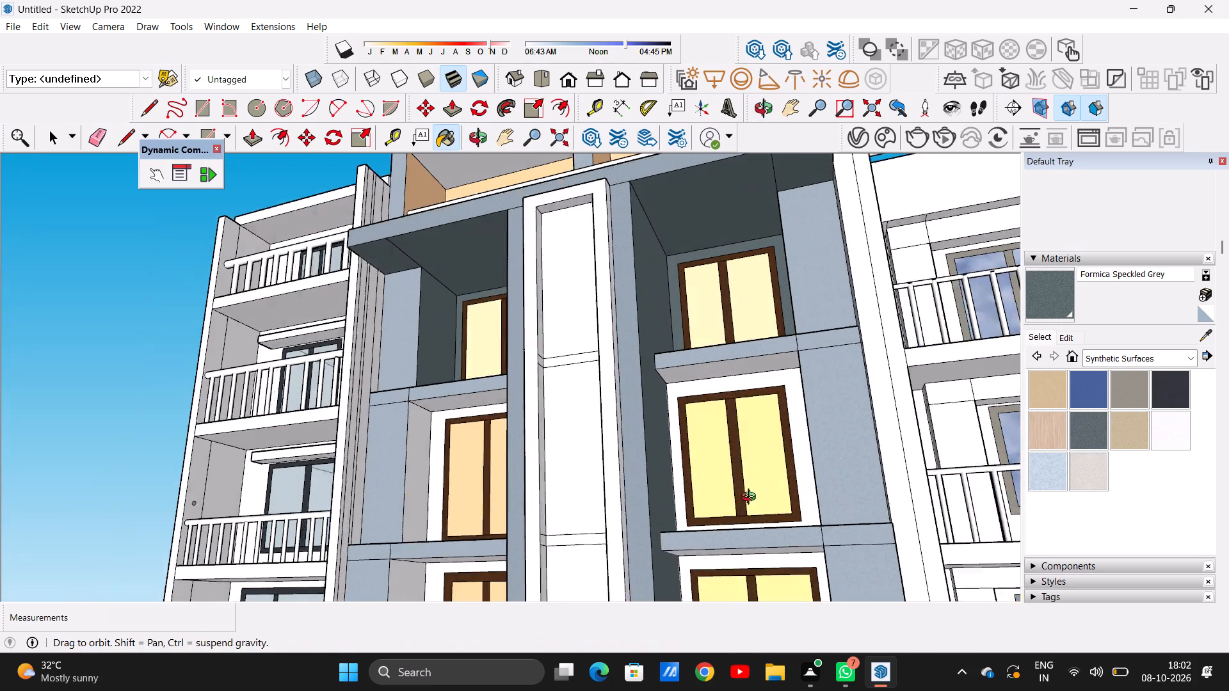
pyautogui.moveTo(751, 498); pyautogui.dragTo(824, 564, button='middle')
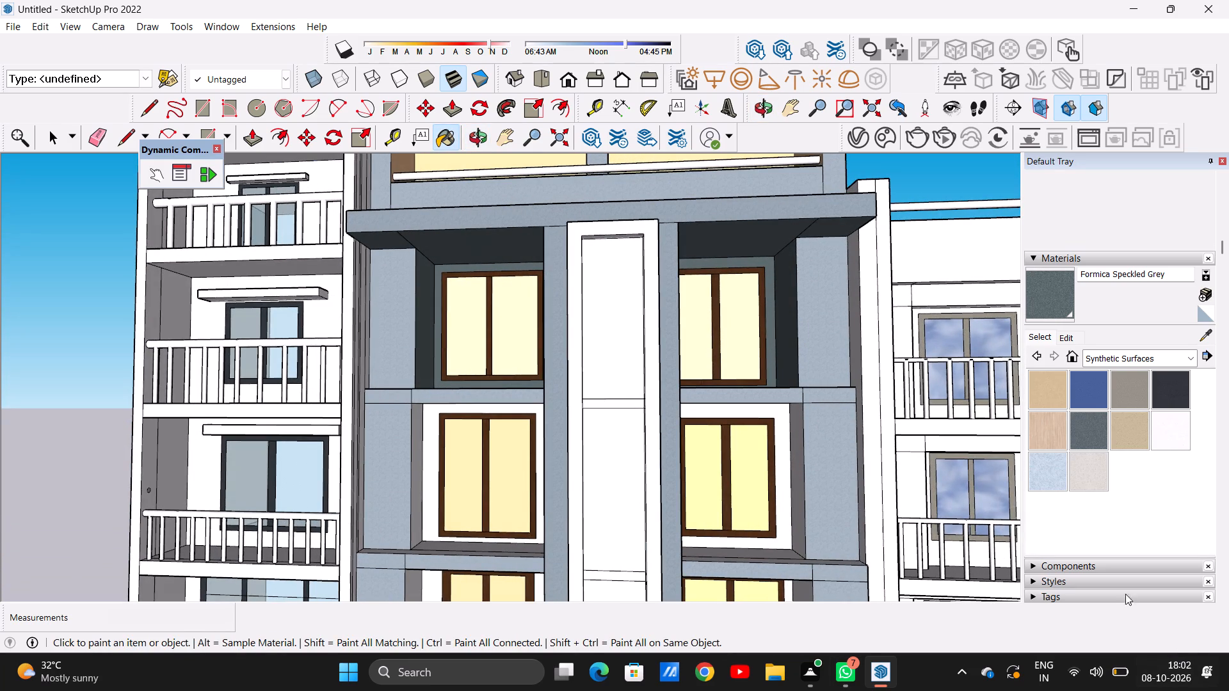
pyautogui.scroll(7, 414, 447)
pyautogui.scroll(4, 500, 421)
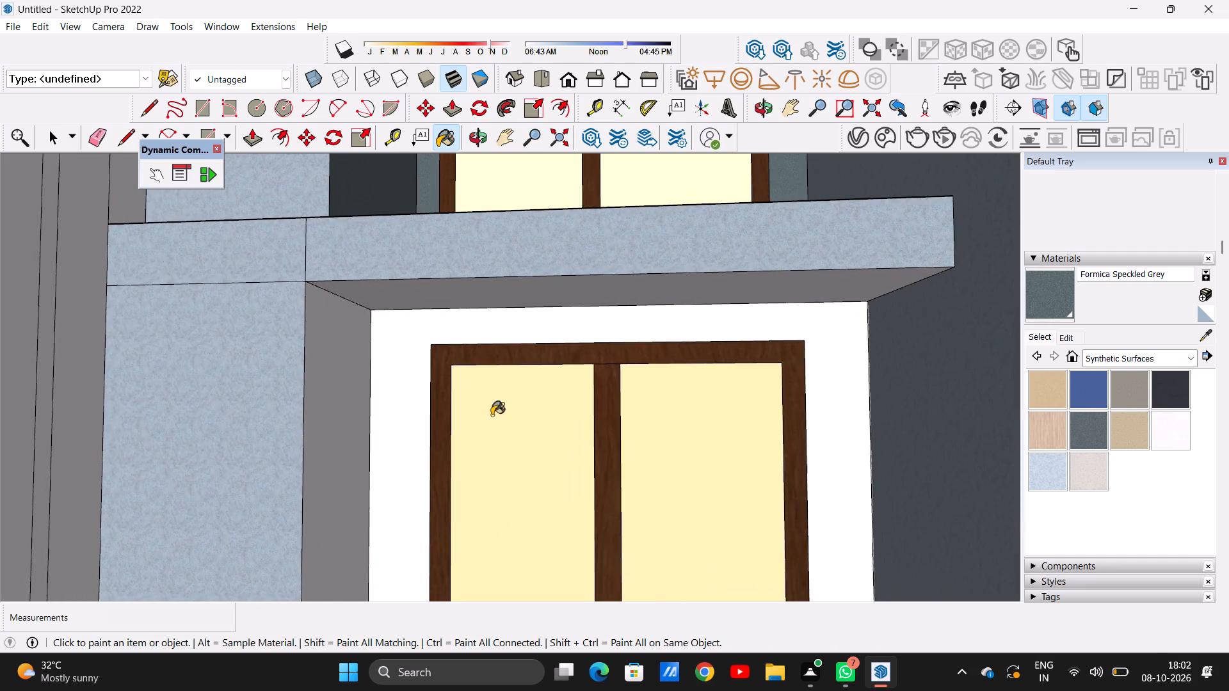
pyautogui.scroll(5, 492, 415)
pyautogui.click(372, 429)
pyautogui.click(248, 403)
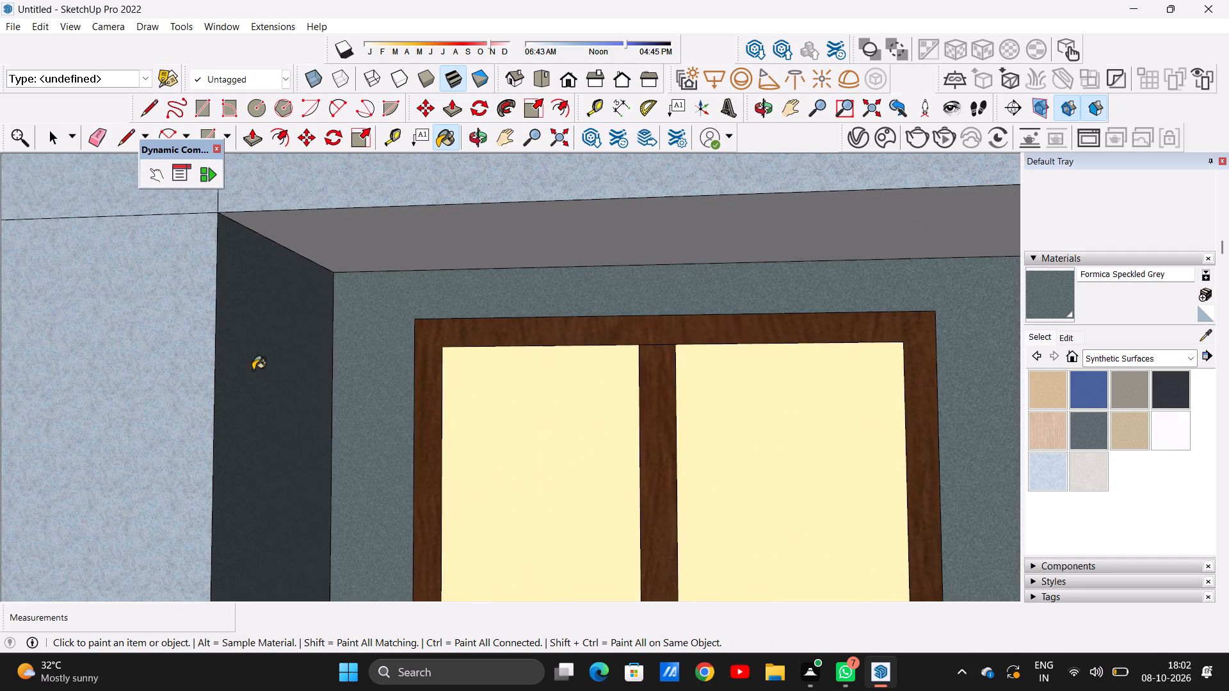
pyautogui.click(310, 228)
pyautogui.scroll(-6, 465, 412)
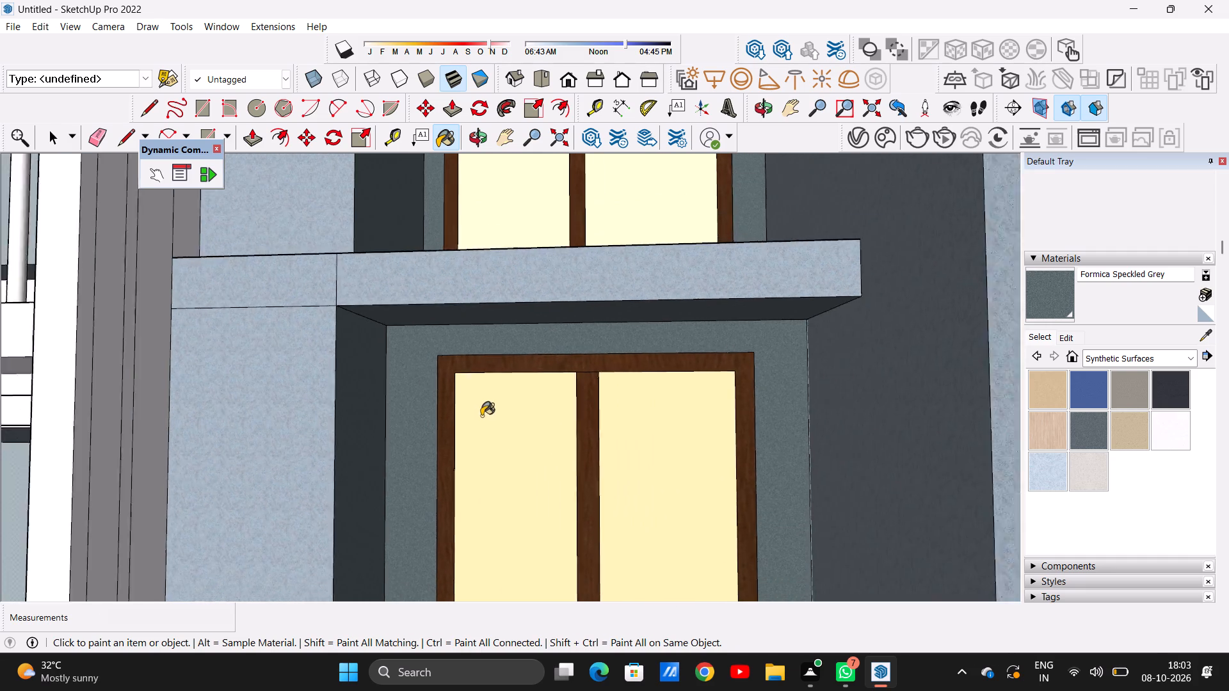
# Paint the window wall and ceiling of the right recess one floor below the uppermost recess with Formica Speckled Grey.
pyautogui.scroll(-12, 481, 416)
pyautogui.scroll(-6, 536, 475)
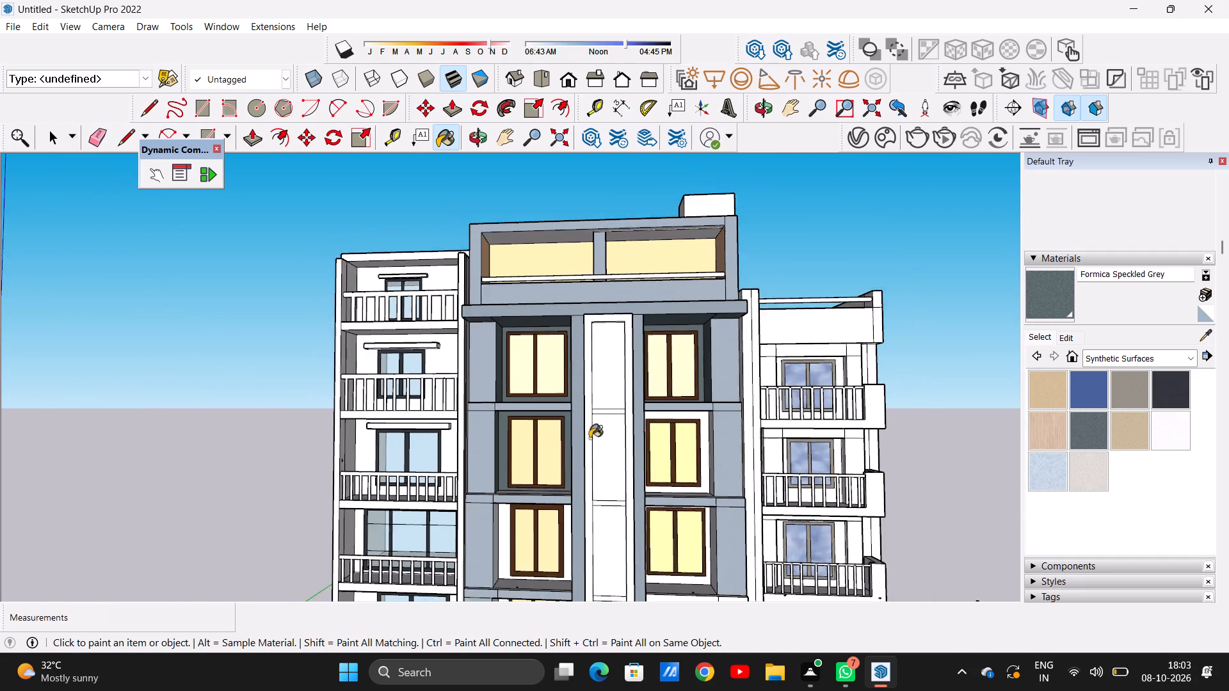
pyautogui.scroll(5, 716, 466)
pyautogui.scroll(10, 678, 424)
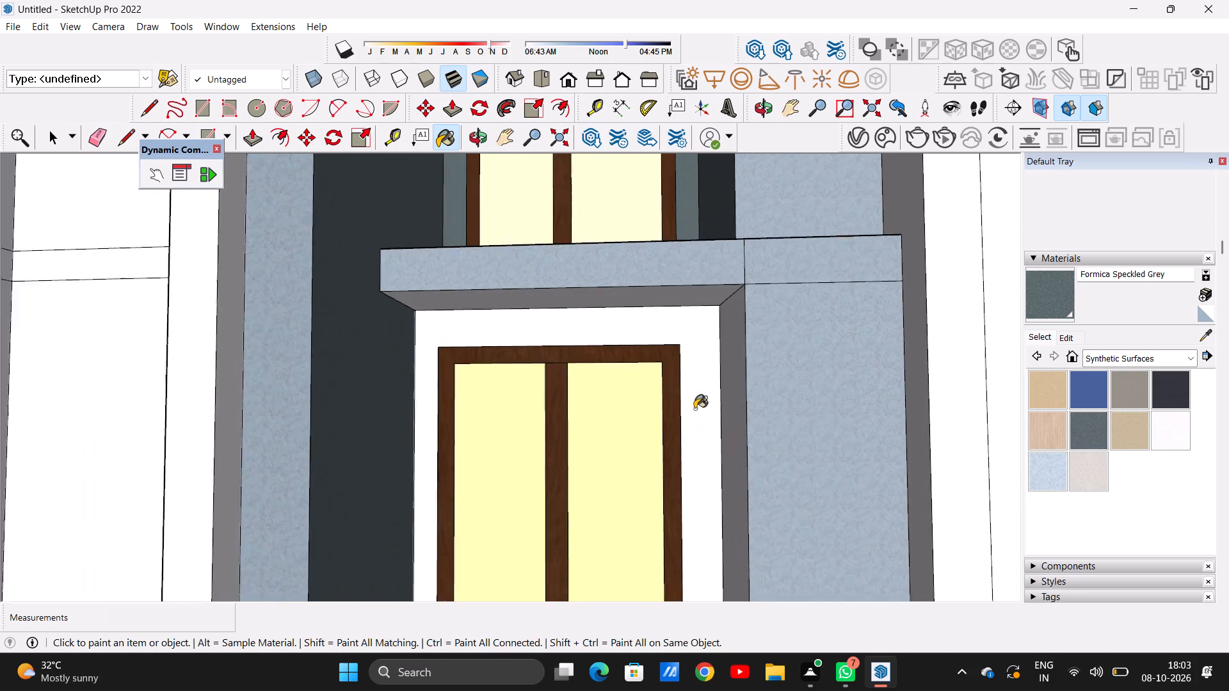
pyautogui.scroll(4, 695, 409)
pyautogui.click(697, 406)
pyautogui.click(609, 241)
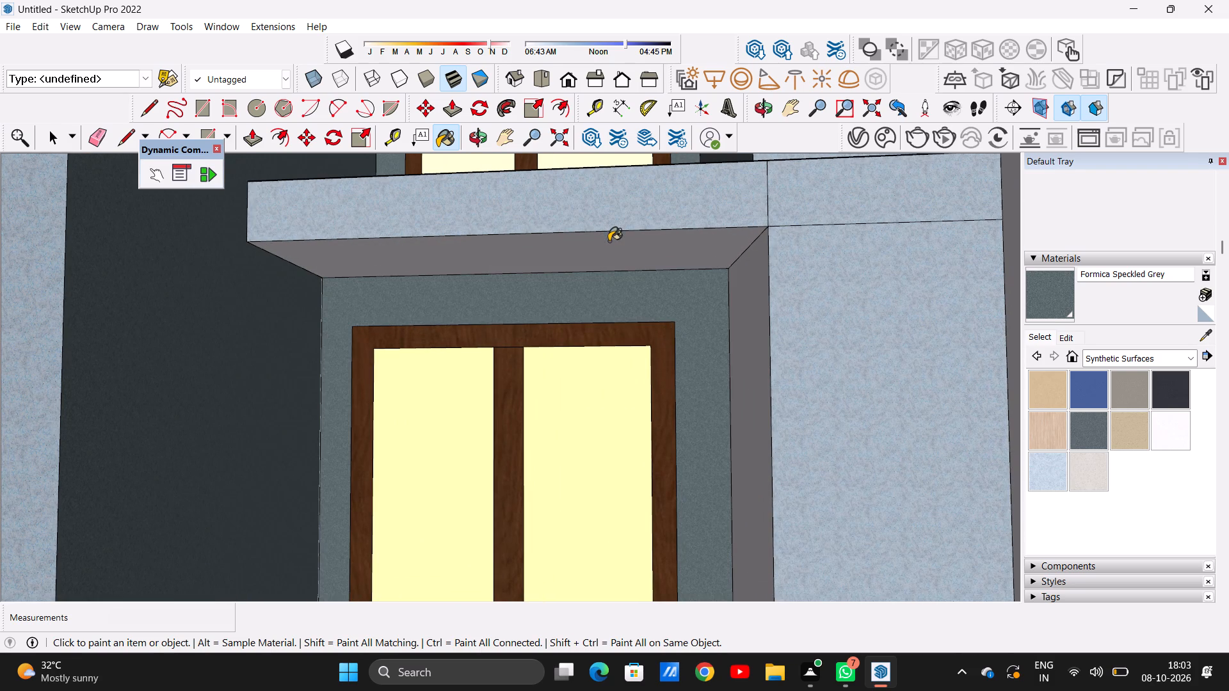
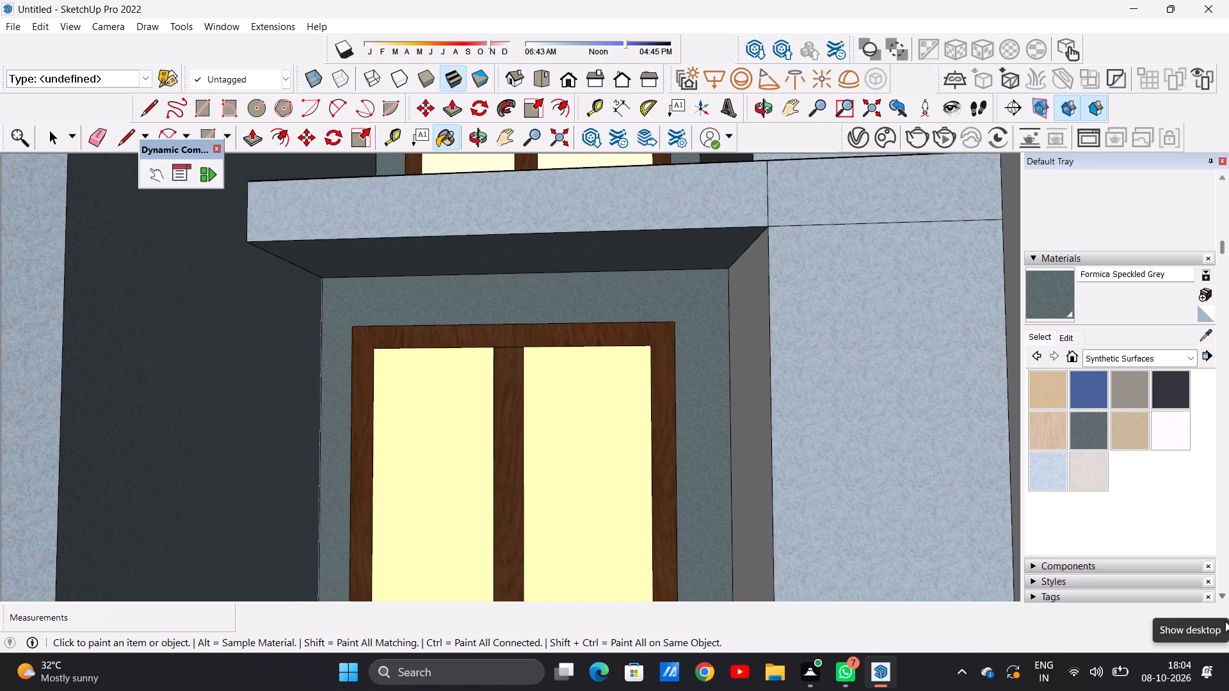
# Paint the ceiling and back wall of the right window bay's second-floor recess with Formica Speckled Grey.
pyautogui.scroll(-6, 799, 497)
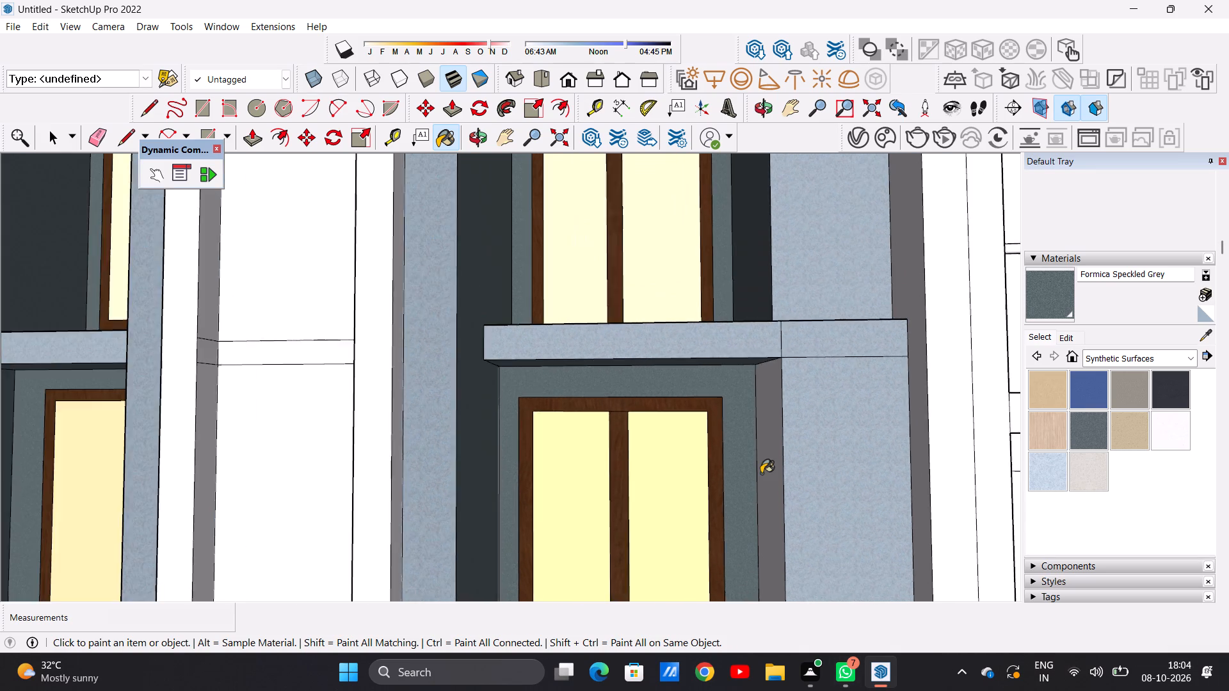
pyautogui.scroll(-12, 761, 473)
pyautogui.scroll(6, 750, 491)
pyautogui.moveTo(734, 505); pyautogui.dragTo(716, 480, button='middle')
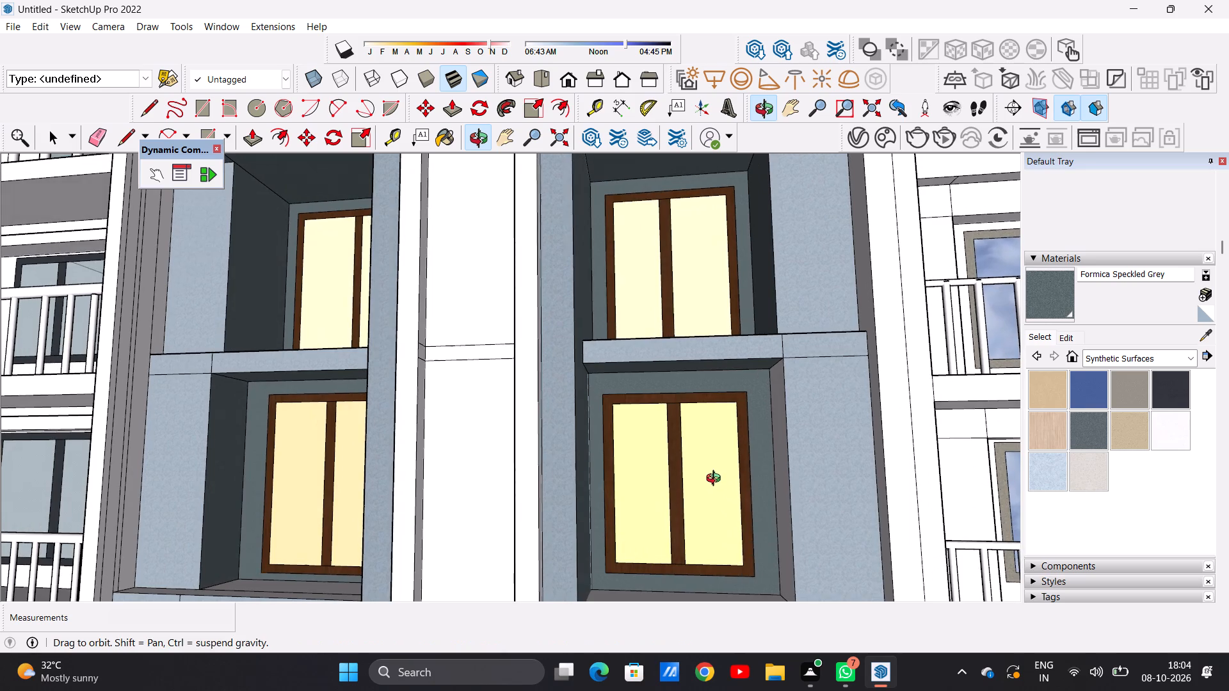
pyautogui.moveTo(716, 480); pyautogui.dragTo(716, 481, button='middle')
pyautogui.scroll(-17, 733, 488)
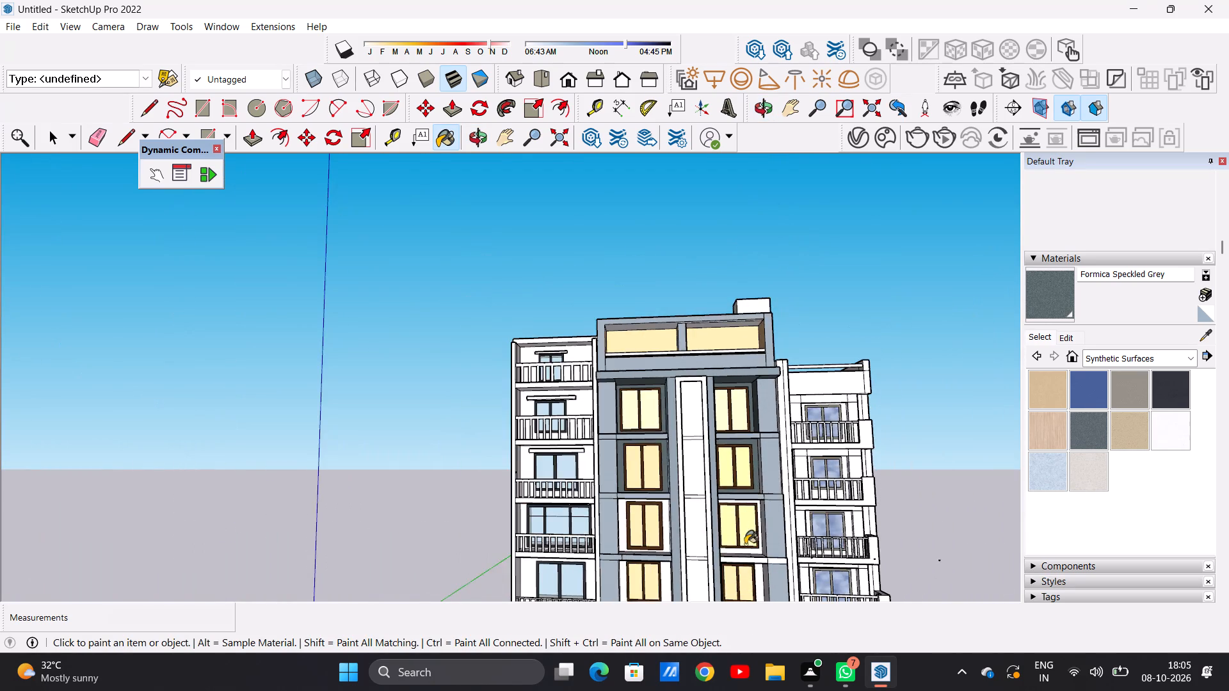
pyautogui.scroll(13, 744, 544)
pyautogui.moveTo(744, 518); pyautogui.dragTo(735, 502, button='middle')
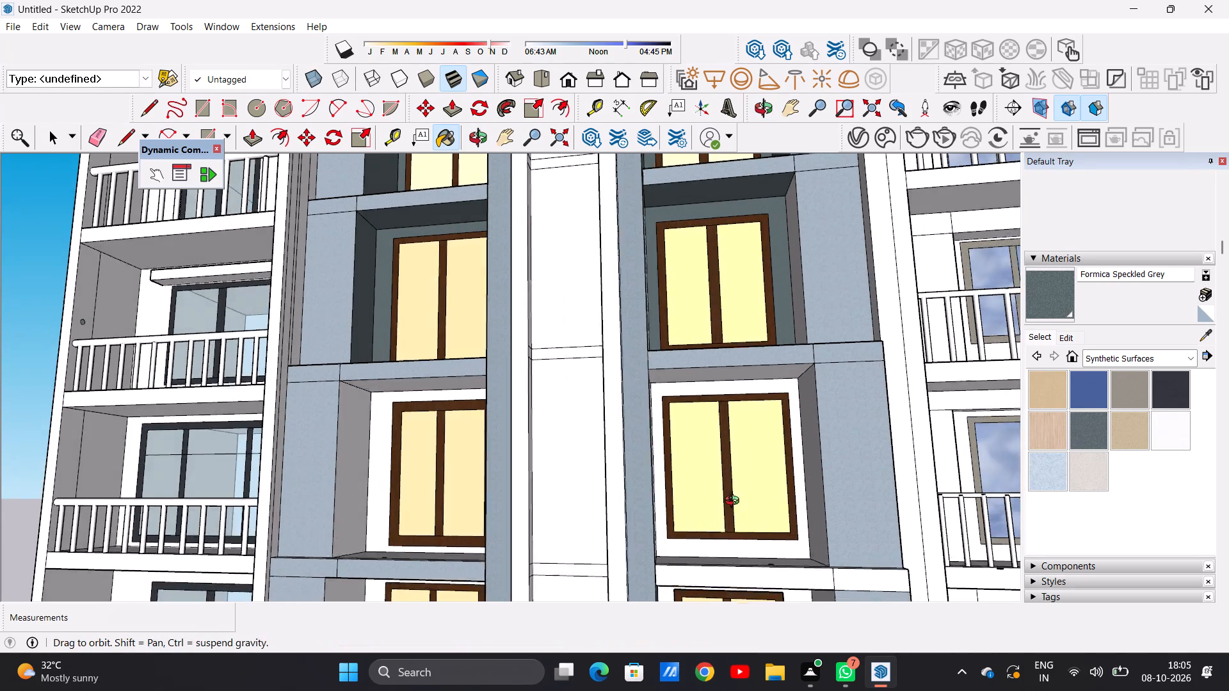
pyautogui.moveTo(735, 502); pyautogui.dragTo(734, 441, button='middle')
pyautogui.scroll(11, 762, 400)
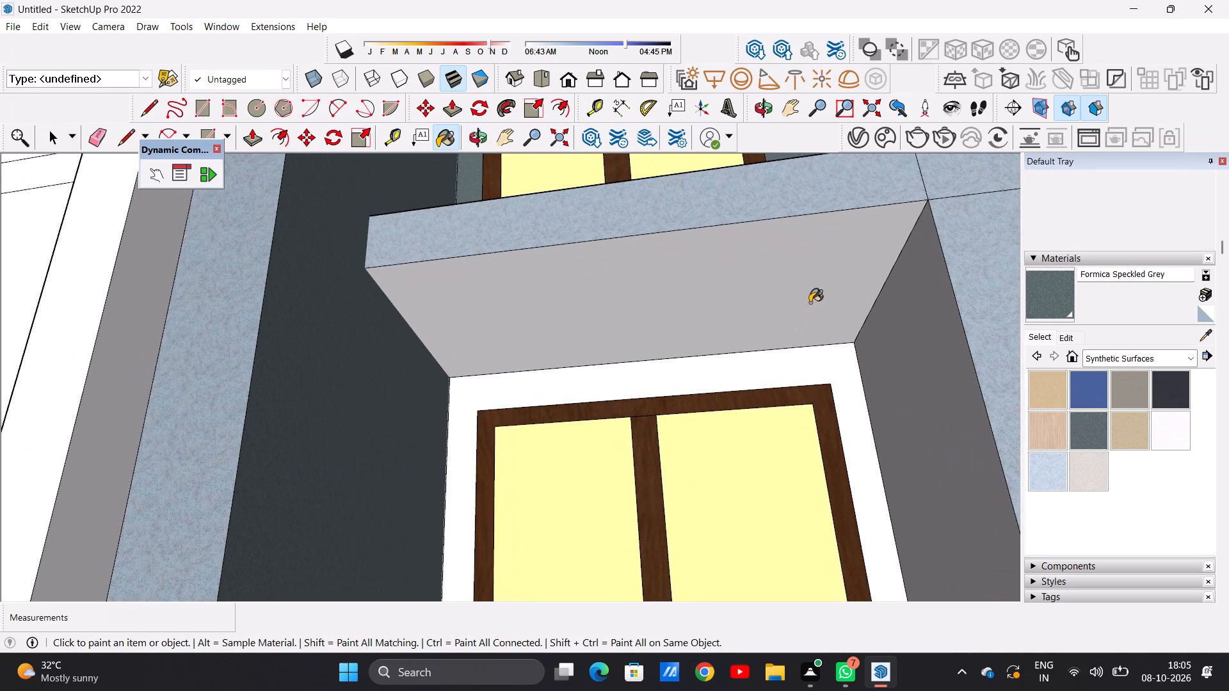
pyautogui.click(810, 303)
pyautogui.scroll(-7, 810, 475)
pyautogui.moveTo(846, 485); pyautogui.dragTo(839, 517, button='middle')
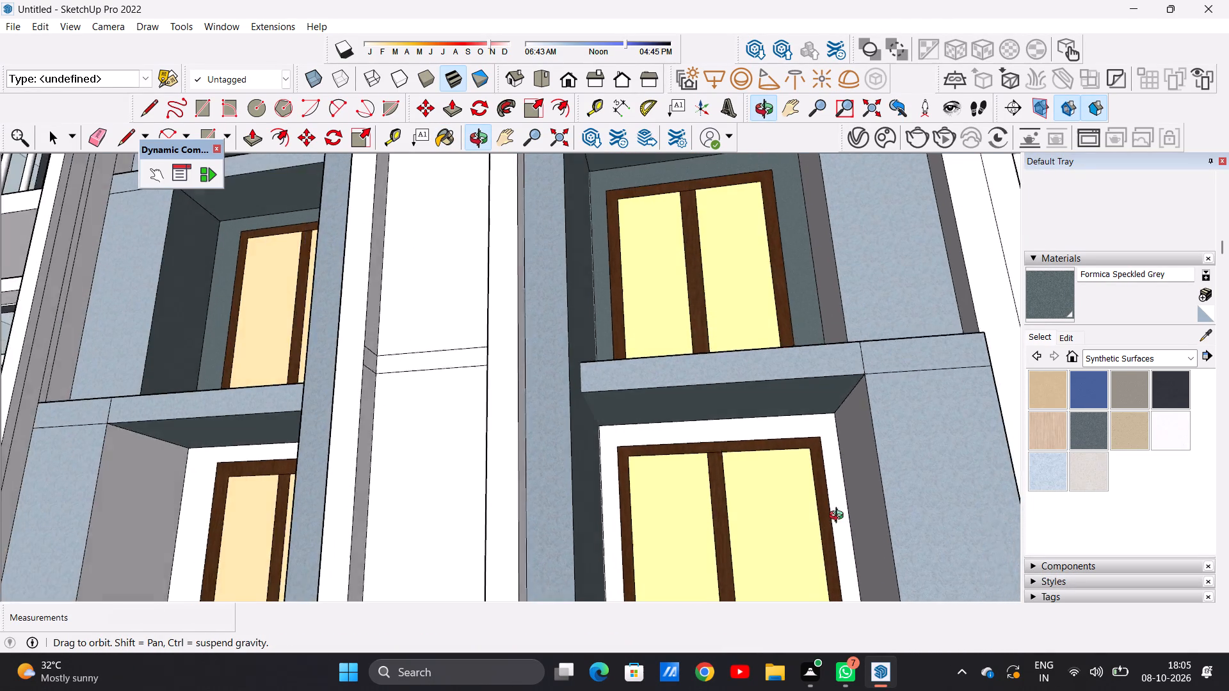
pyautogui.moveTo(839, 517); pyautogui.dragTo(759, 523, button='middle')
pyautogui.scroll(6, 738, 438)
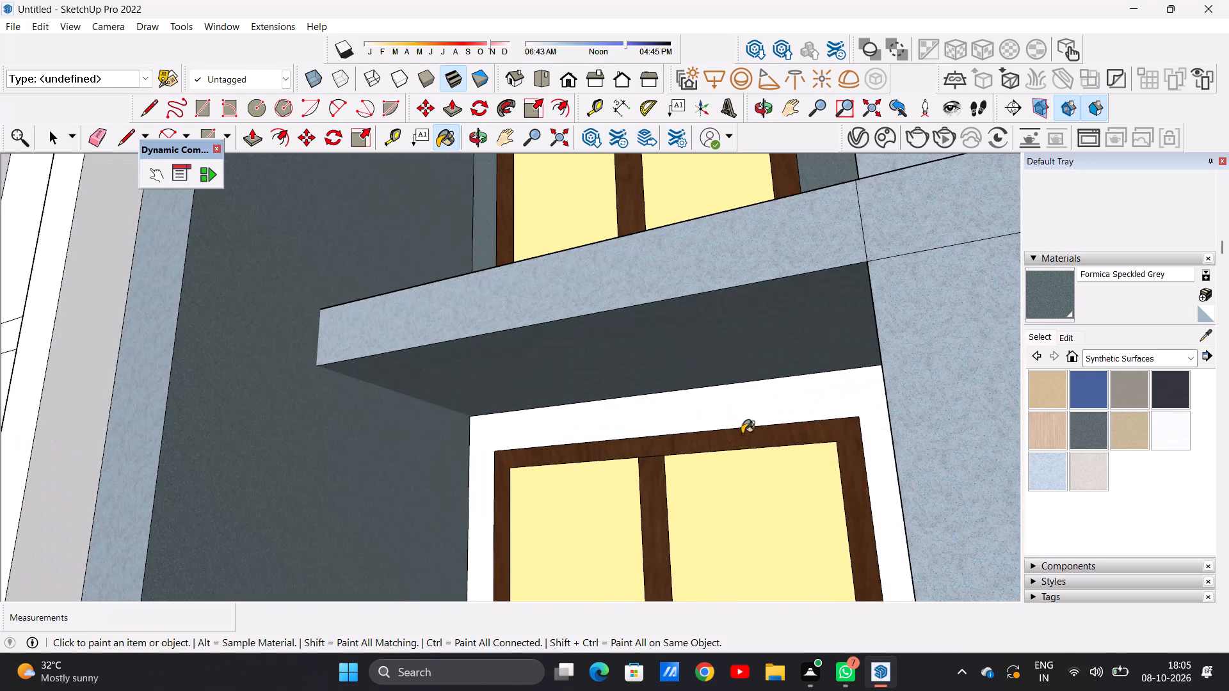
pyautogui.click(759, 413)
# Paint the outer side wall and back wall of the left window bay's second-floor recess with Formica Speckled Grey.
pyautogui.scroll(-11, 748, 530)
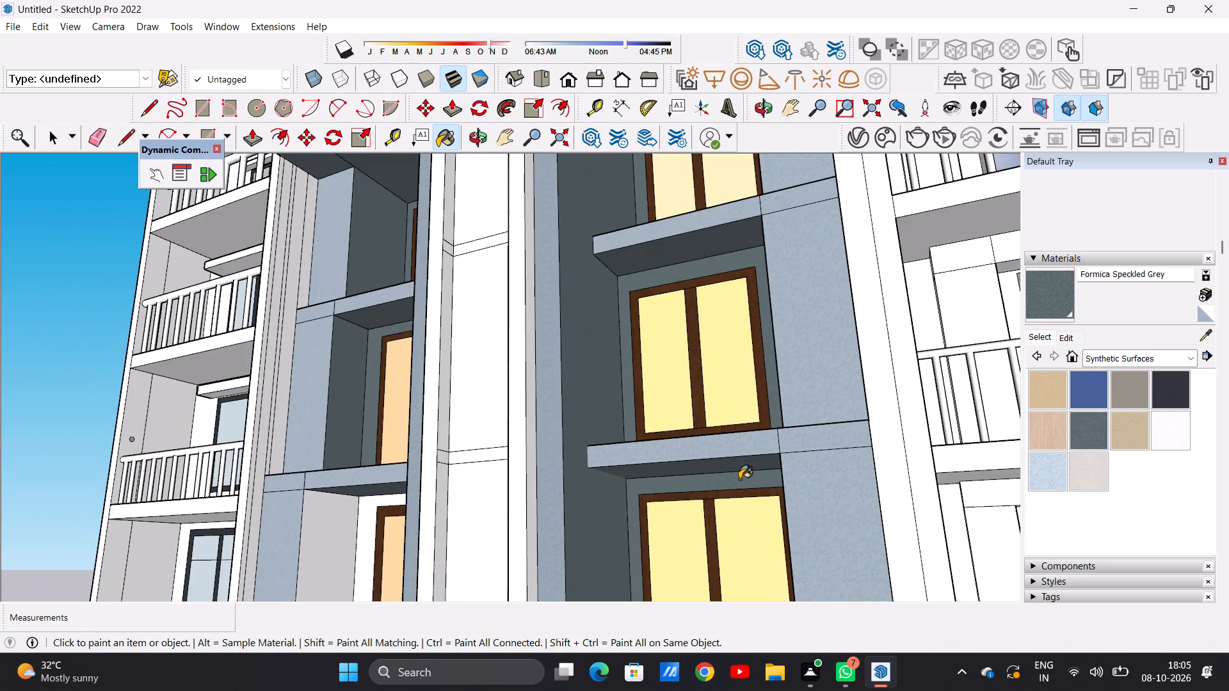
pyautogui.scroll(-15, 740, 475)
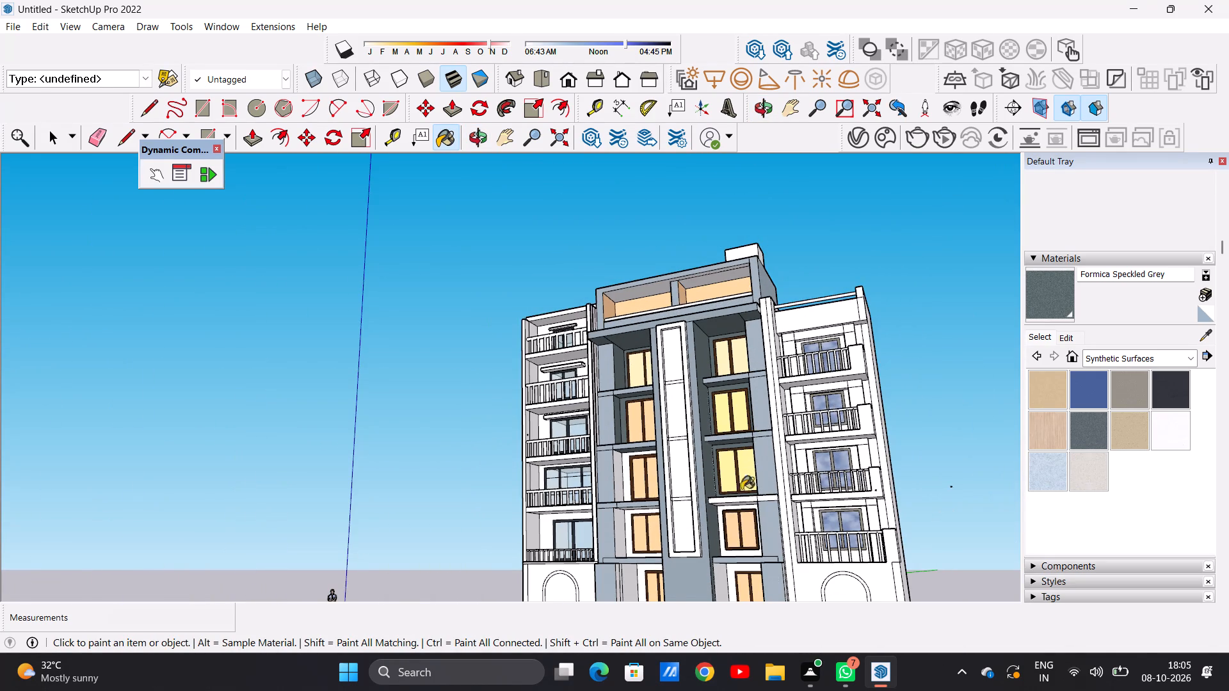
pyautogui.scroll(-2, 805, 548)
pyautogui.scroll(6, 579, 481)
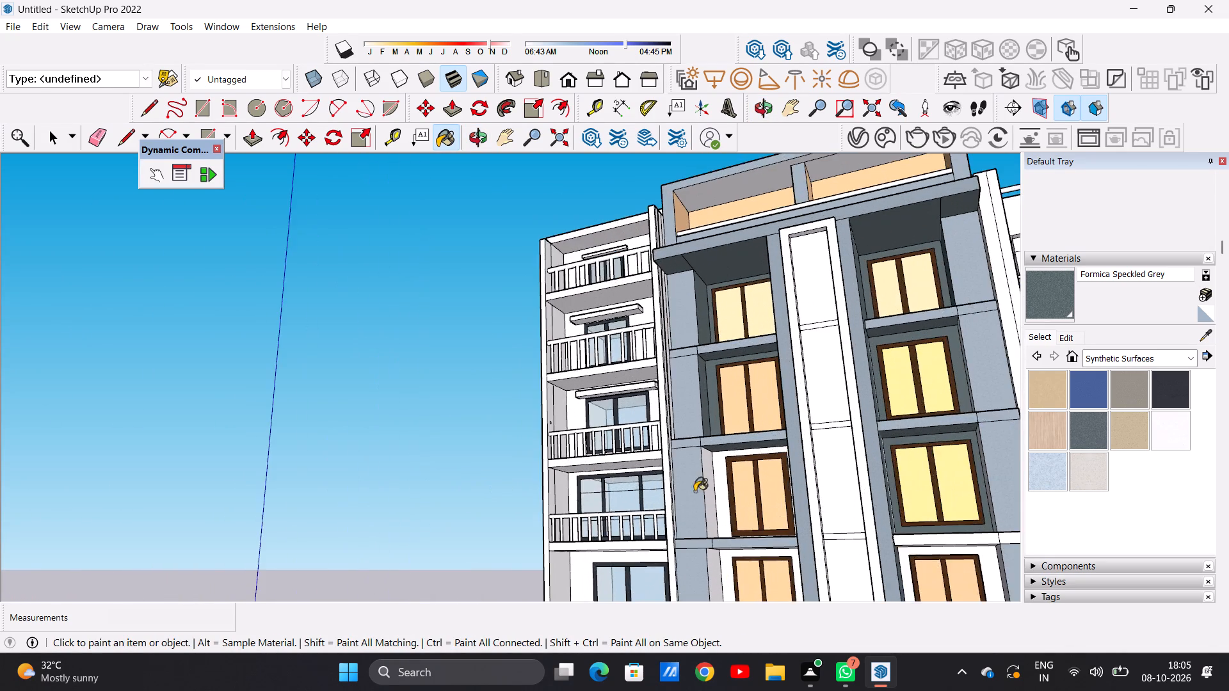
pyautogui.scroll(5, 731, 492)
pyautogui.moveTo(726, 494); pyautogui.dragTo(691, 518, button='middle')
pyautogui.scroll(4, 696, 494)
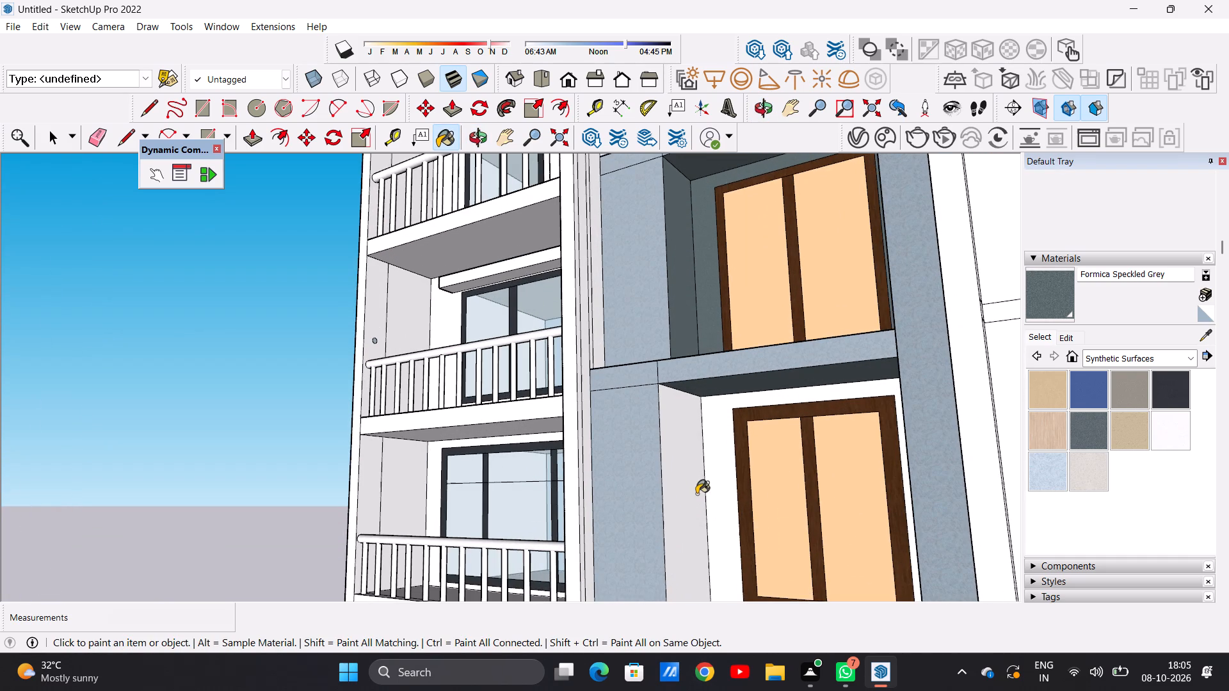
pyautogui.click(686, 495)
pyautogui.click(714, 447)
# Paint the back wall, outer side wall and ceiling of the left bay's first-floor recess with Formica Speckled Grey.
pyautogui.scroll(-5, 704, 491)
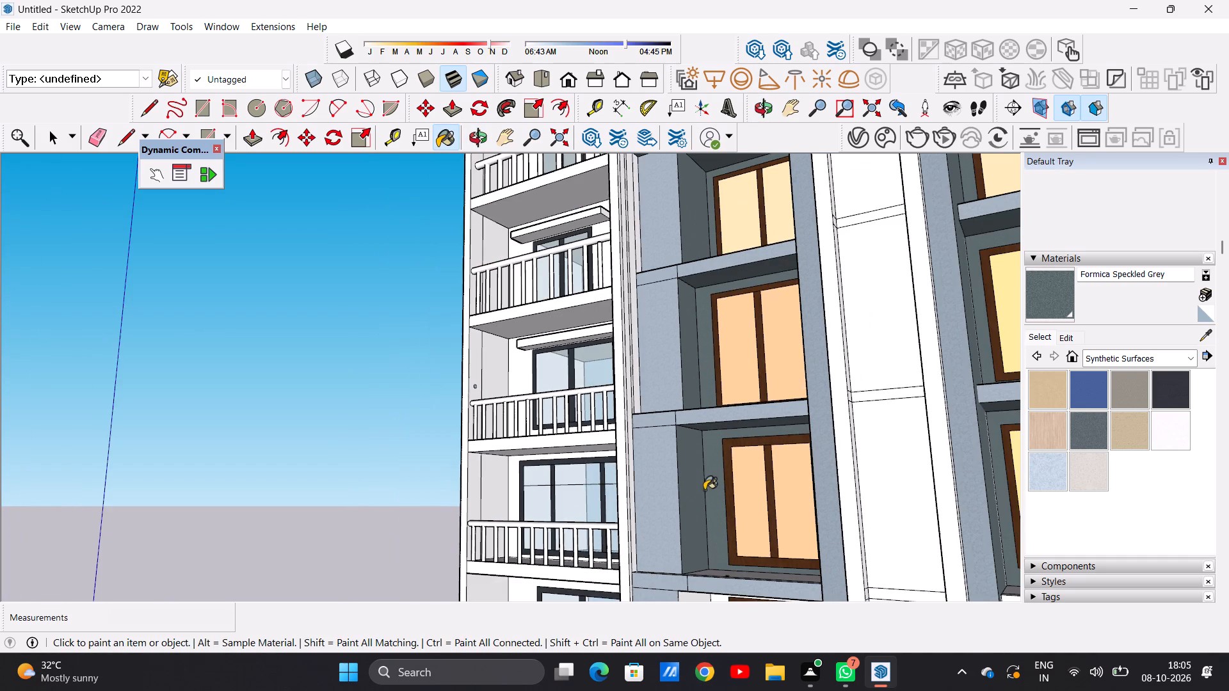
pyautogui.moveTo(701, 502); pyautogui.dragTo(793, 516, button='middle')
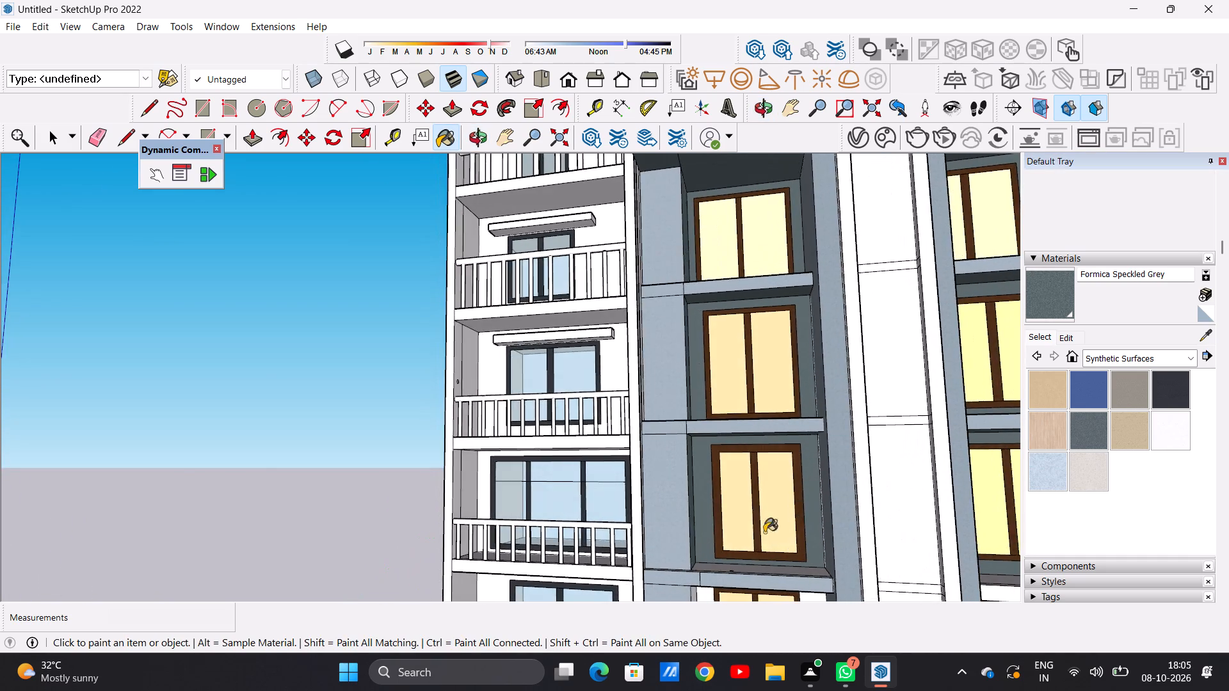
pyautogui.scroll(-9, 760, 528)
pyautogui.scroll(16, 765, 578)
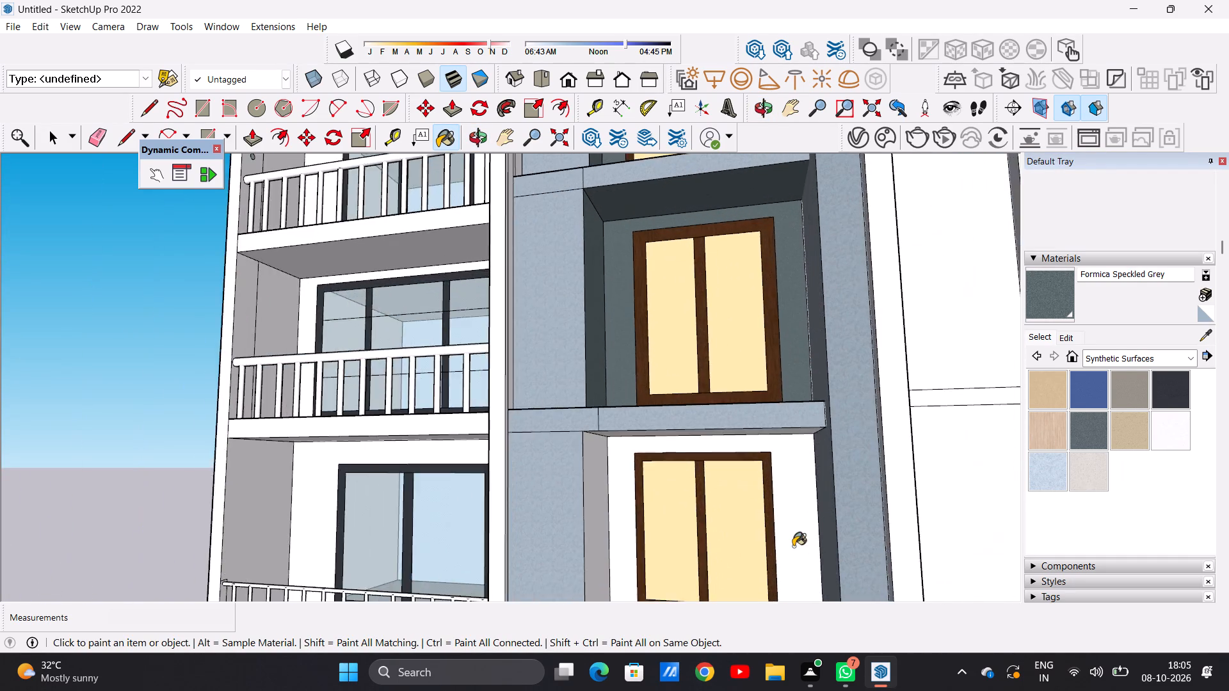
pyautogui.scroll(5, 793, 546)
pyautogui.click(803, 524)
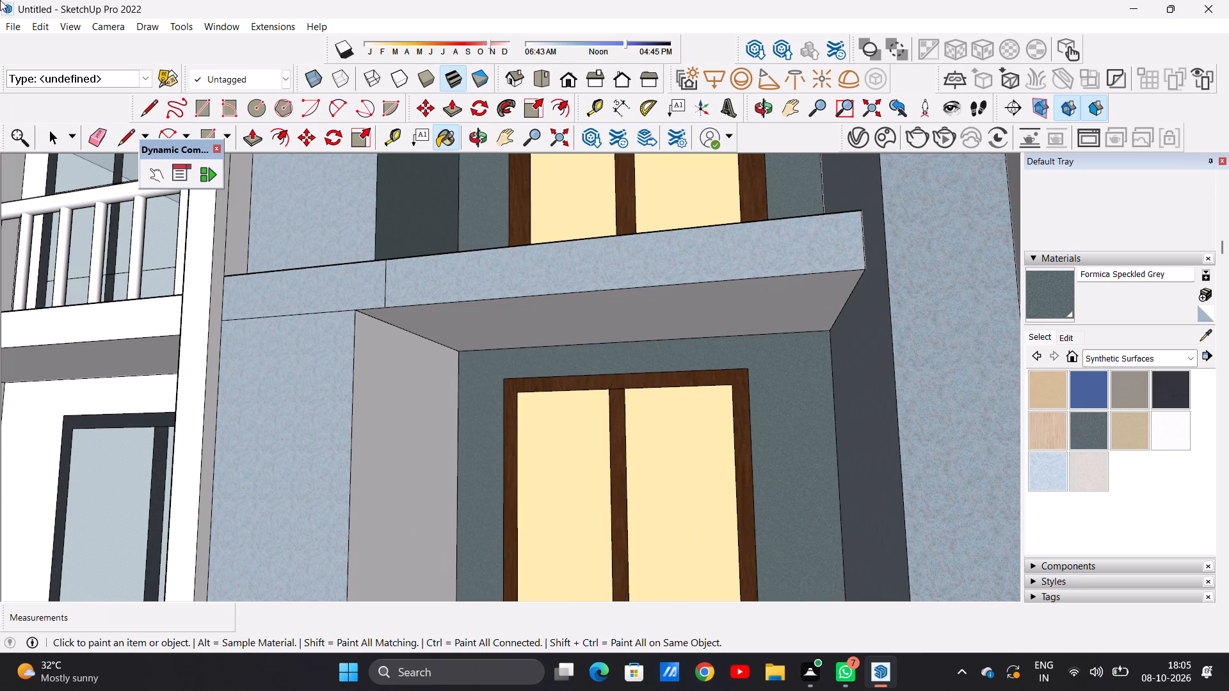
pyautogui.click(395, 425)
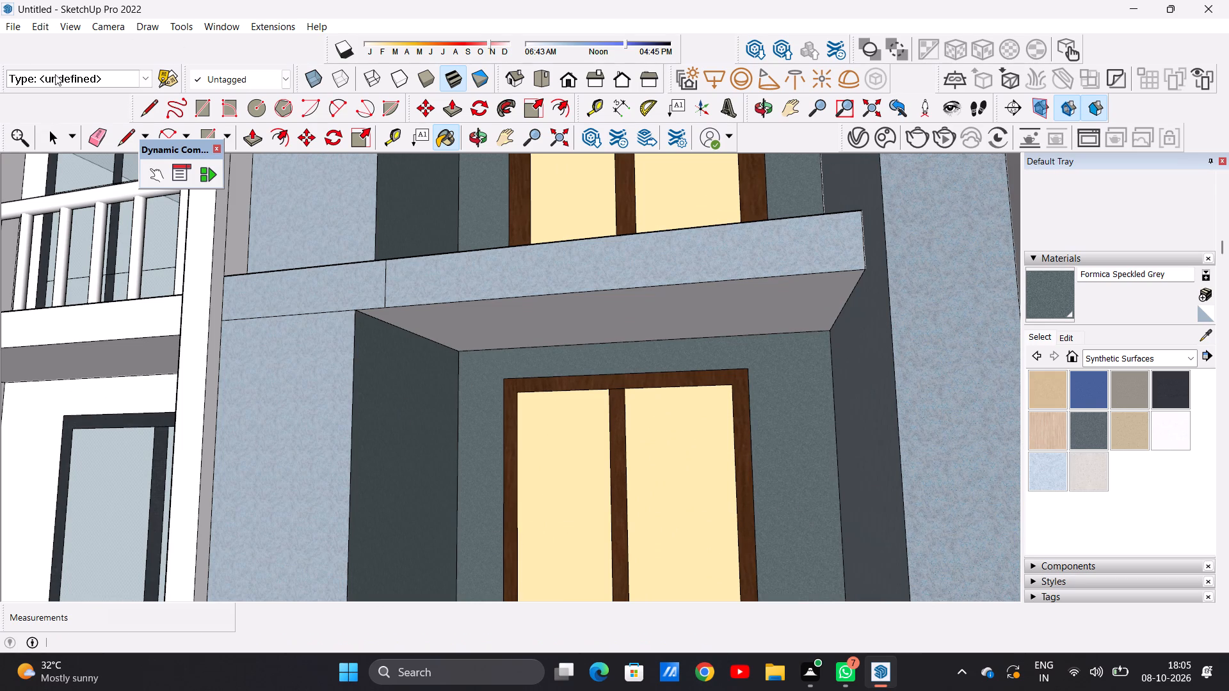
pyautogui.scroll(-12, 545, 342)
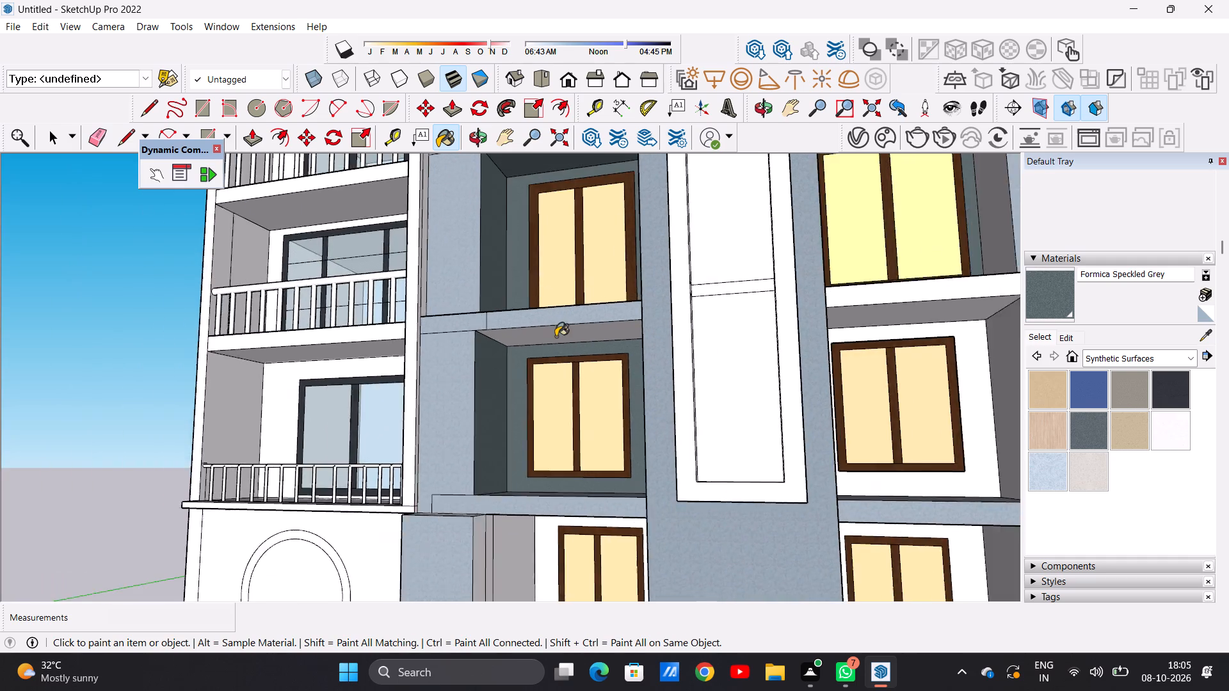
pyautogui.scroll(-1, 556, 337)
pyautogui.moveTo(558, 339); pyautogui.dragTo(565, 304, button='middle')
pyautogui.scroll(15, 575, 320)
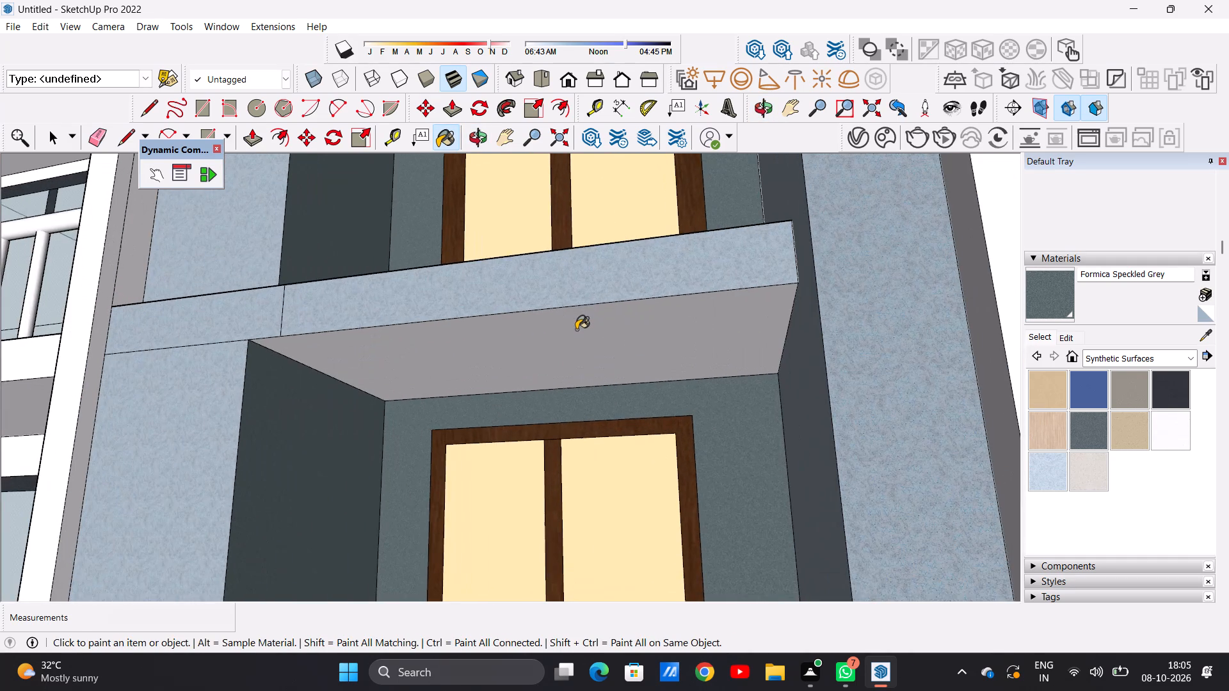
pyautogui.click(576, 330)
# Paint the outer side wall, its adjoining strips, the ledge underside and the ceiling of the left bay's ground-floor recess with Formica Speckled Grey.
pyautogui.scroll(-15, 605, 374)
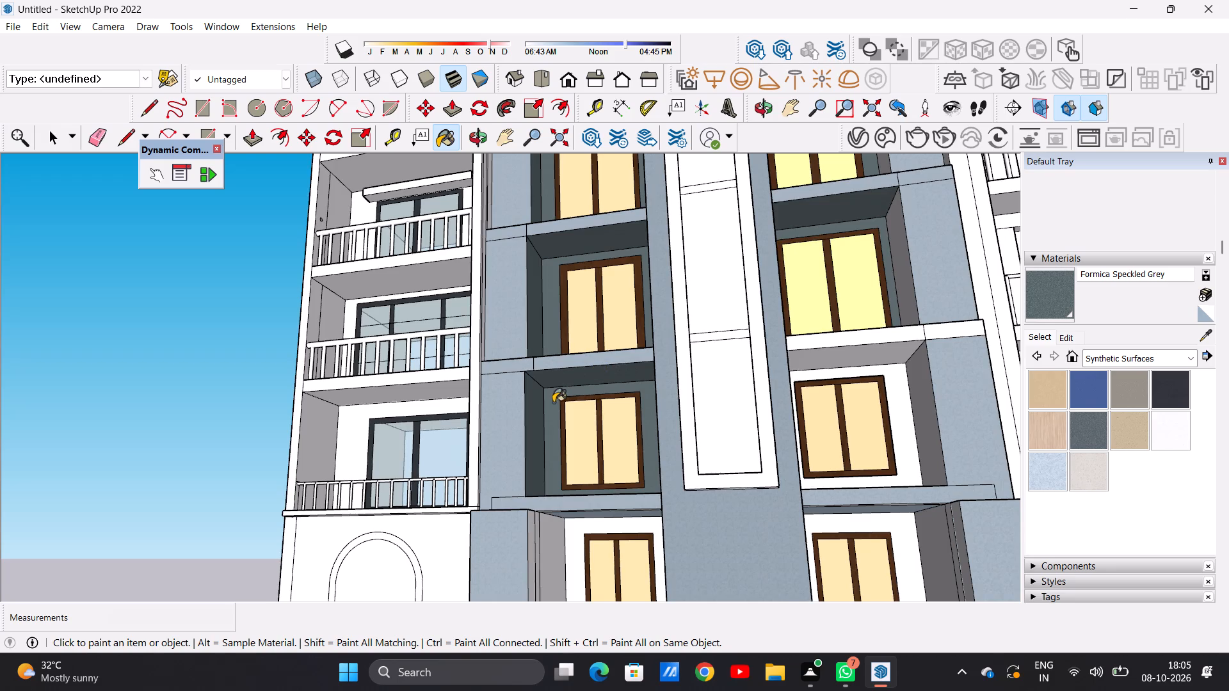
pyautogui.scroll(-3, 576, 417)
pyautogui.scroll(-2, 638, 358)
pyautogui.scroll(5, 611, 490)
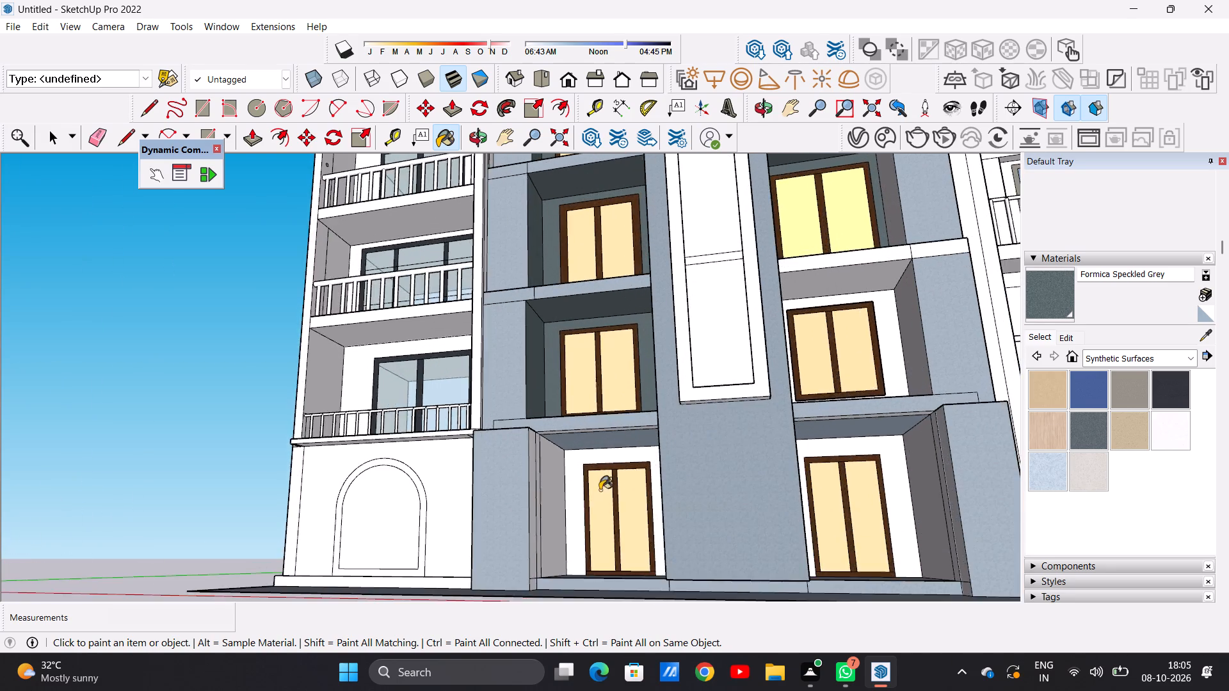
pyautogui.scroll(12, 590, 489)
pyautogui.click(467, 473)
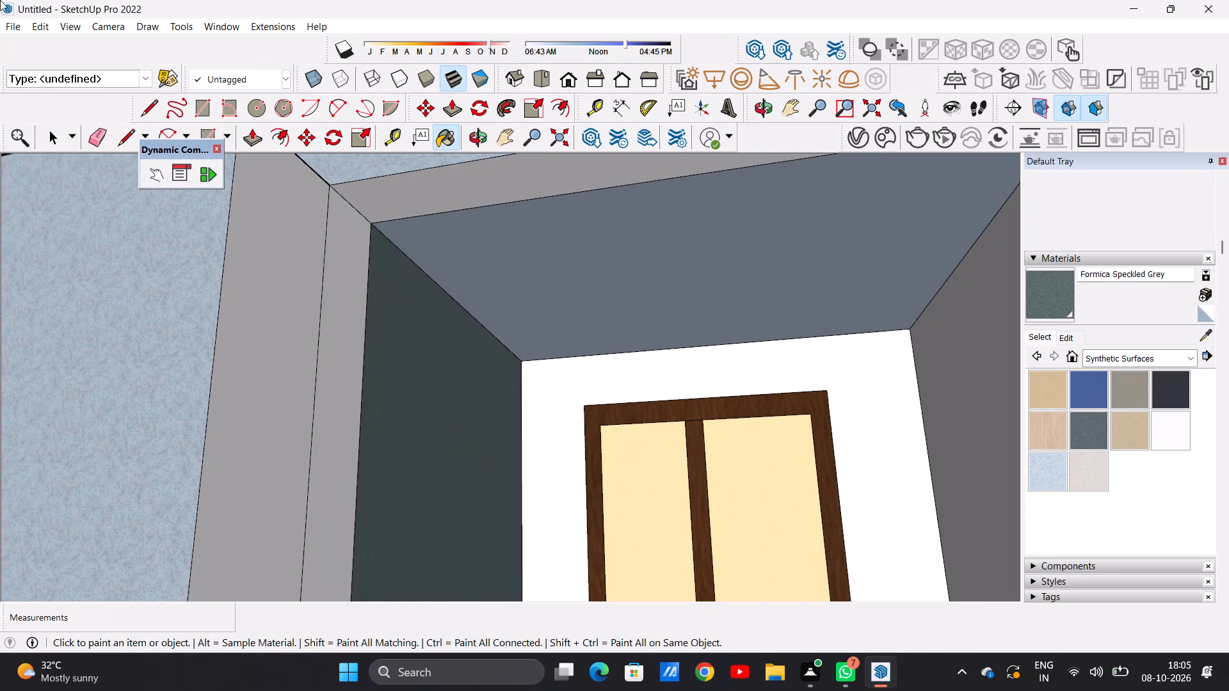
pyautogui.click(406, 189)
pyautogui.click(350, 280)
pyautogui.click(276, 329)
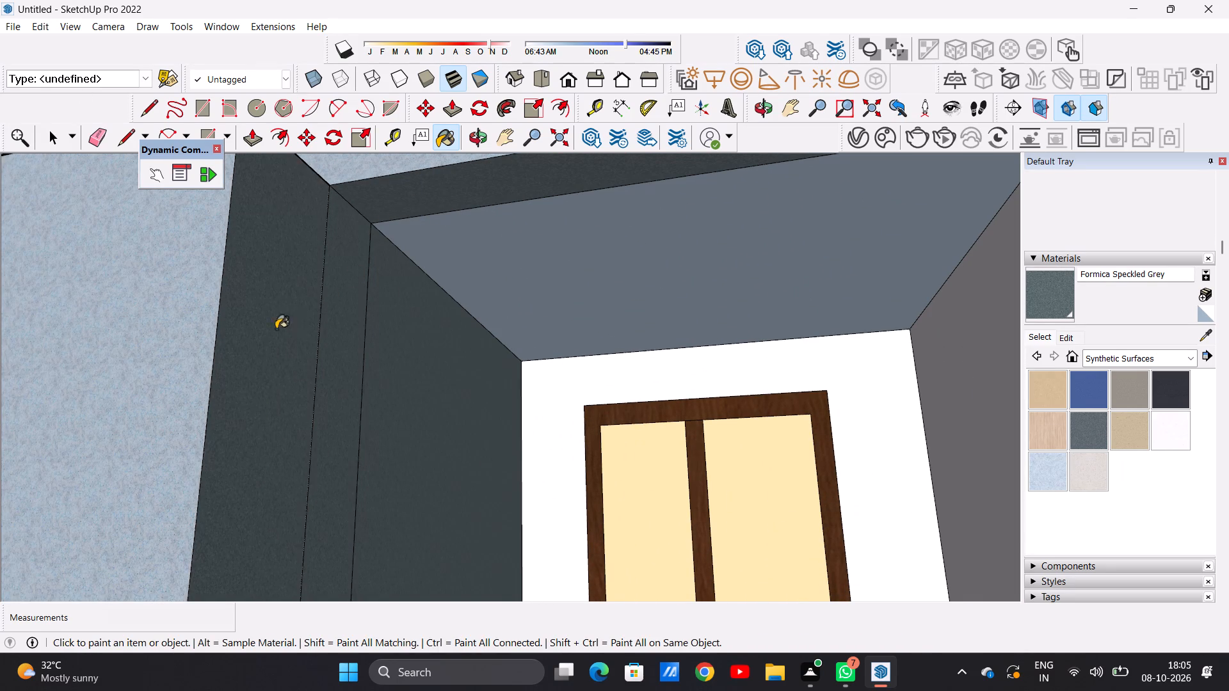
pyautogui.scroll(-3, 635, 429)
pyautogui.scroll(4, 677, 300)
pyautogui.click(670, 298)
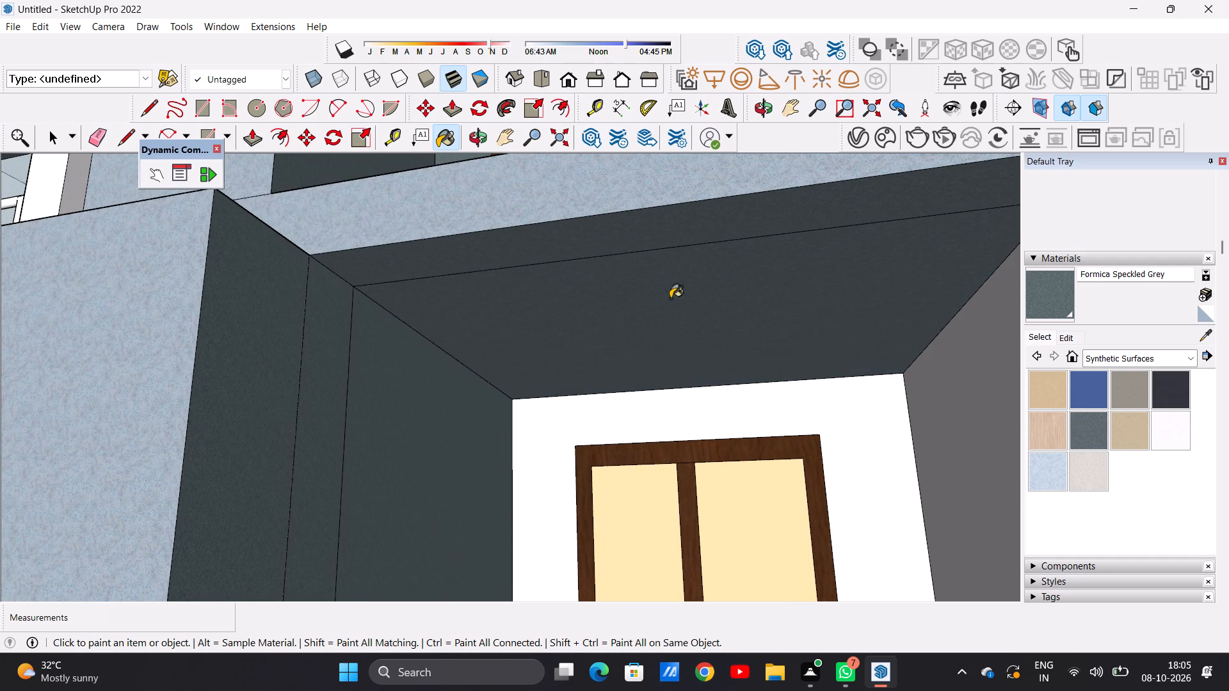
# Paint the back wall and the inner side wall of the left bay's ground-floor recess with Formica Speckled Grey.
pyautogui.scroll(-13, 654, 340)
pyautogui.moveTo(638, 425); pyautogui.dragTo(669, 429, button='middle')
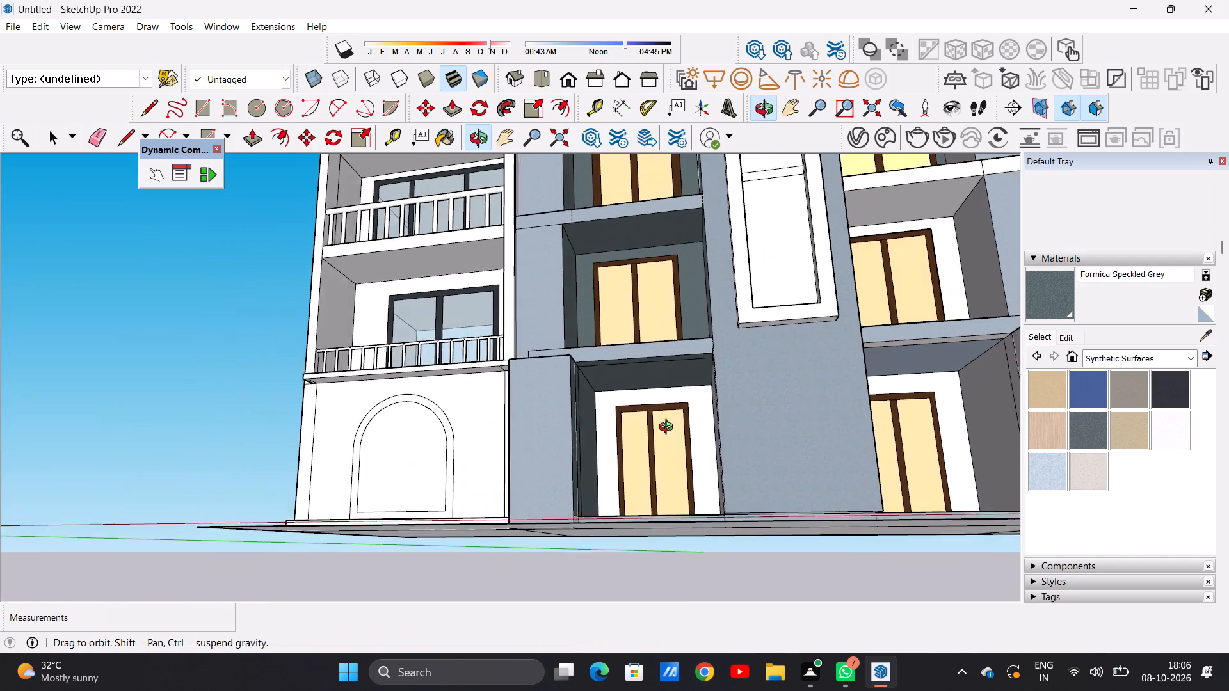
pyautogui.moveTo(669, 429); pyautogui.dragTo(695, 429, button='middle')
pyautogui.moveTo(695, 429); pyautogui.dragTo(661, 451, button='middle')
pyautogui.scroll(9, 689, 392)
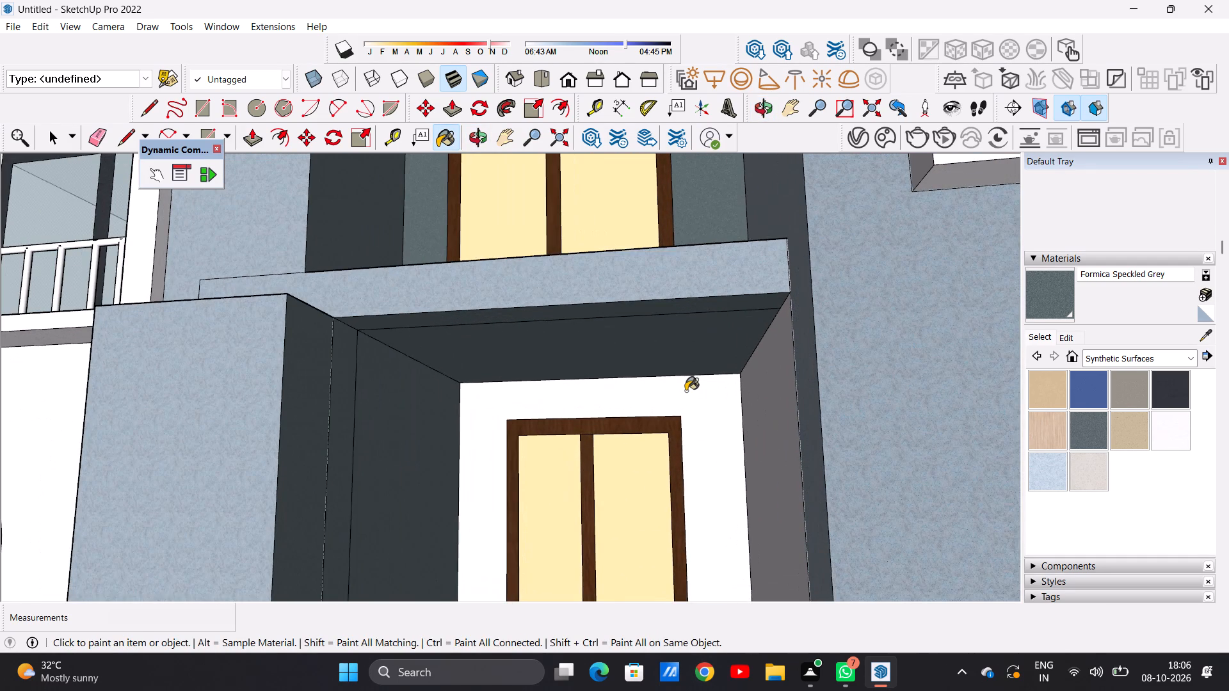
pyautogui.click(689, 392)
pyautogui.scroll(-8, 582, 443)
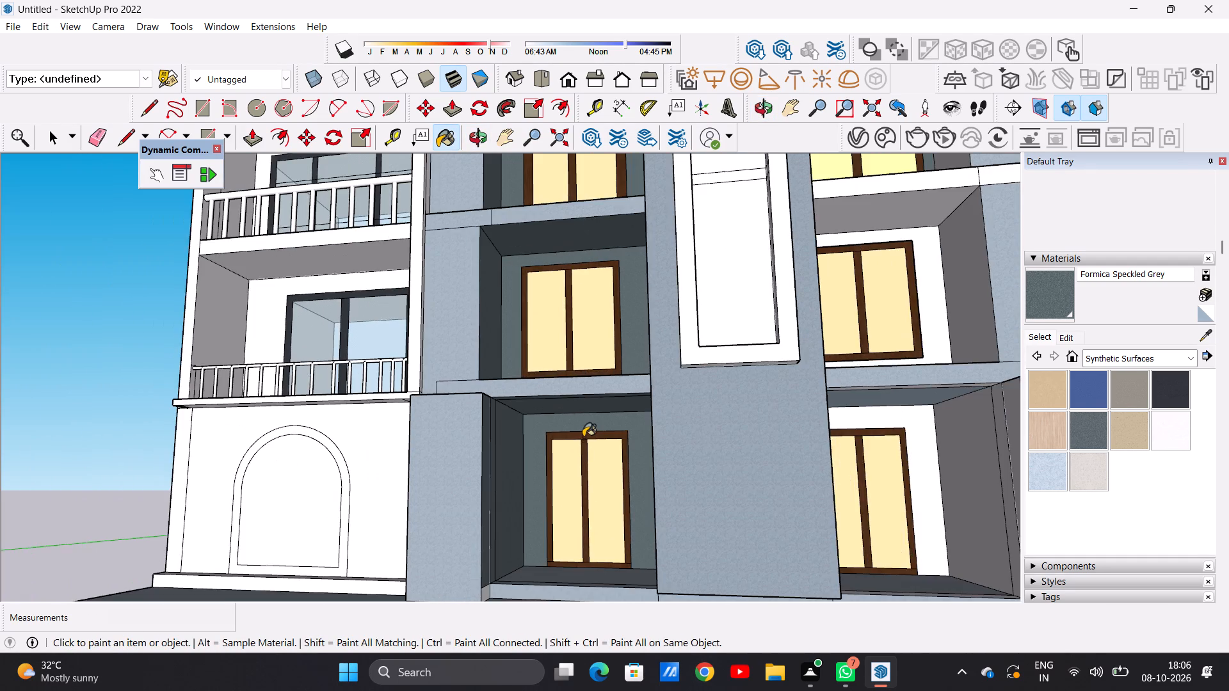
pyautogui.scroll(-8, 582, 436)
pyautogui.moveTo(568, 443); pyautogui.dragTo(650, 516, button='middle')
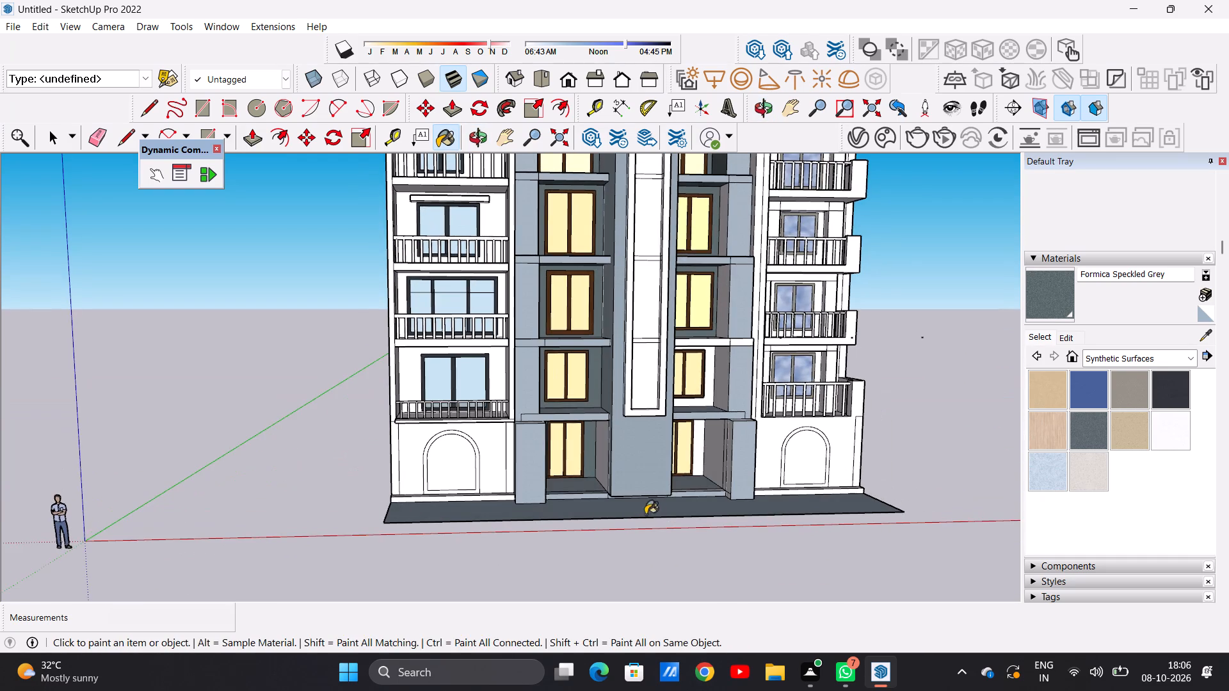
pyautogui.scroll(12, 606, 481)
pyautogui.click(602, 444)
# Paint the outer side walls of the right window bay's third-, second- and first-floor recesses with Terrazzo Light Blue.
pyautogui.scroll(-1, 561, 488)
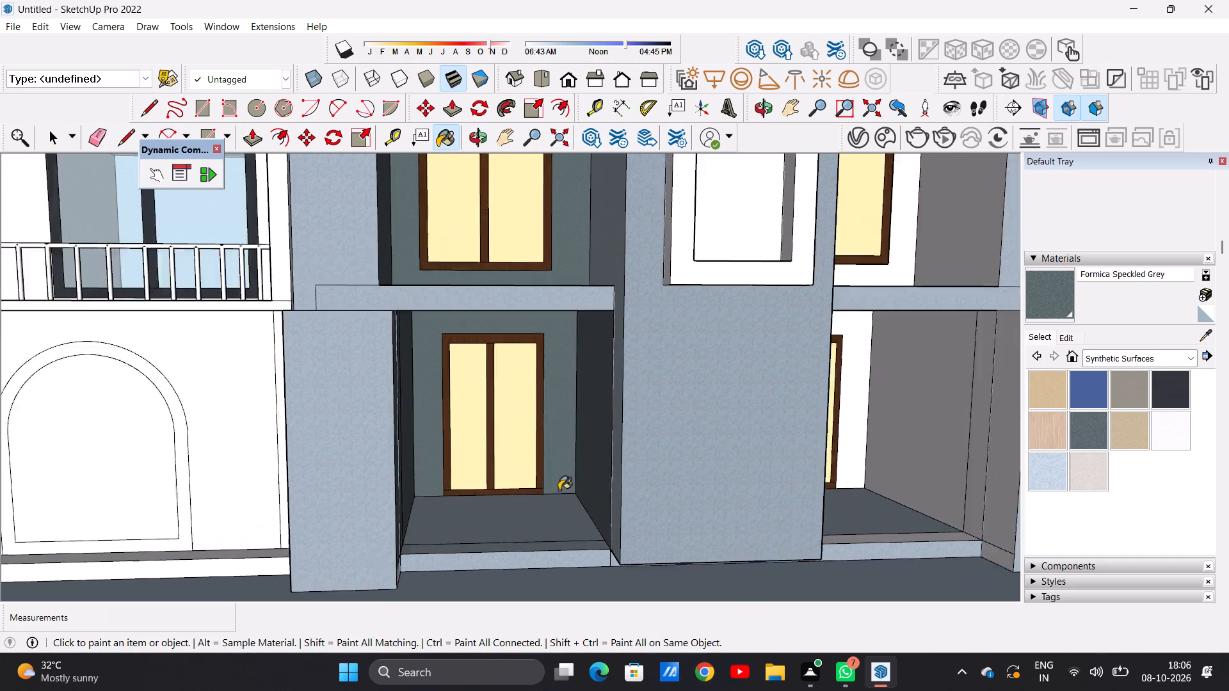
pyautogui.scroll(-16, 559, 490)
pyautogui.scroll(4, 625, 377)
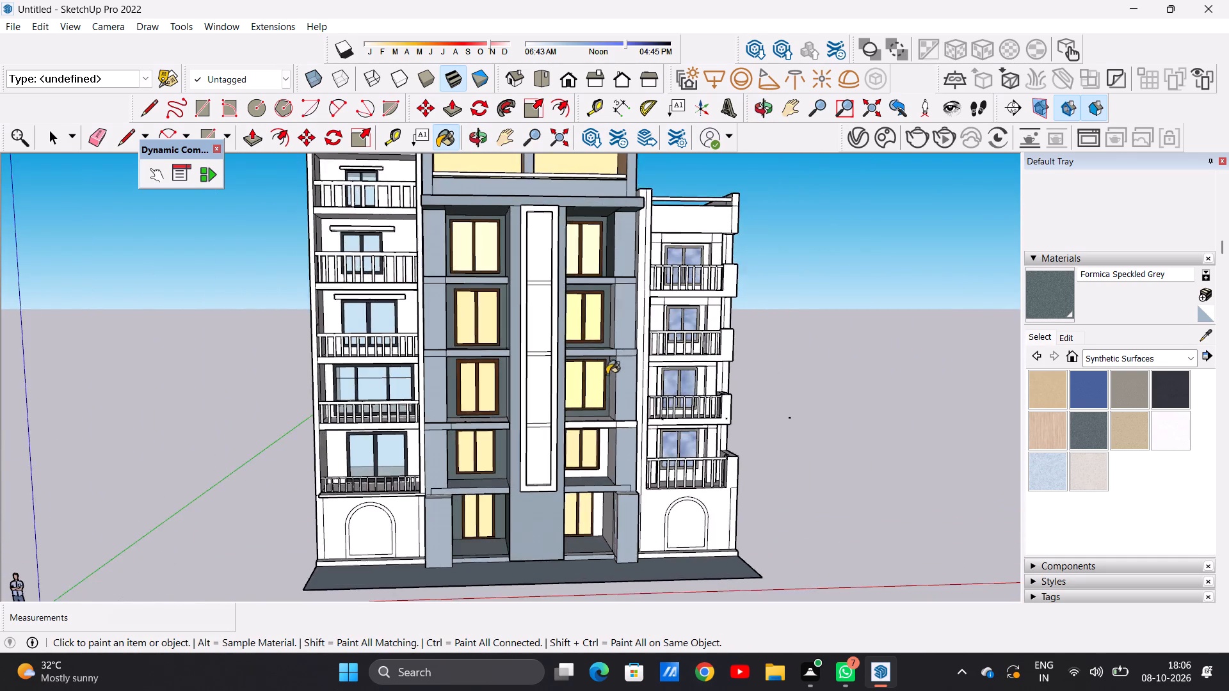
pyautogui.scroll(7, 592, 387)
pyautogui.moveTo(572, 344); pyautogui.dragTo(485, 231, button='middle')
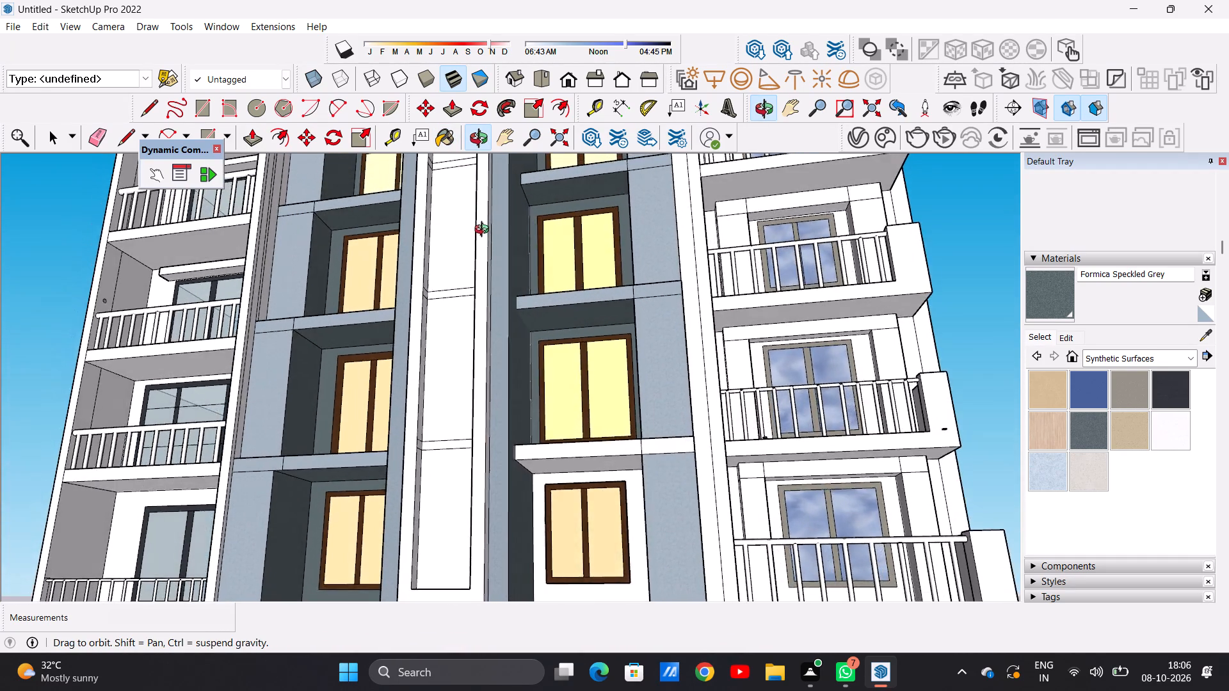
pyautogui.moveTo(485, 231); pyautogui.dragTo(653, 363, button='middle')
pyautogui.scroll(-6, 597, 429)
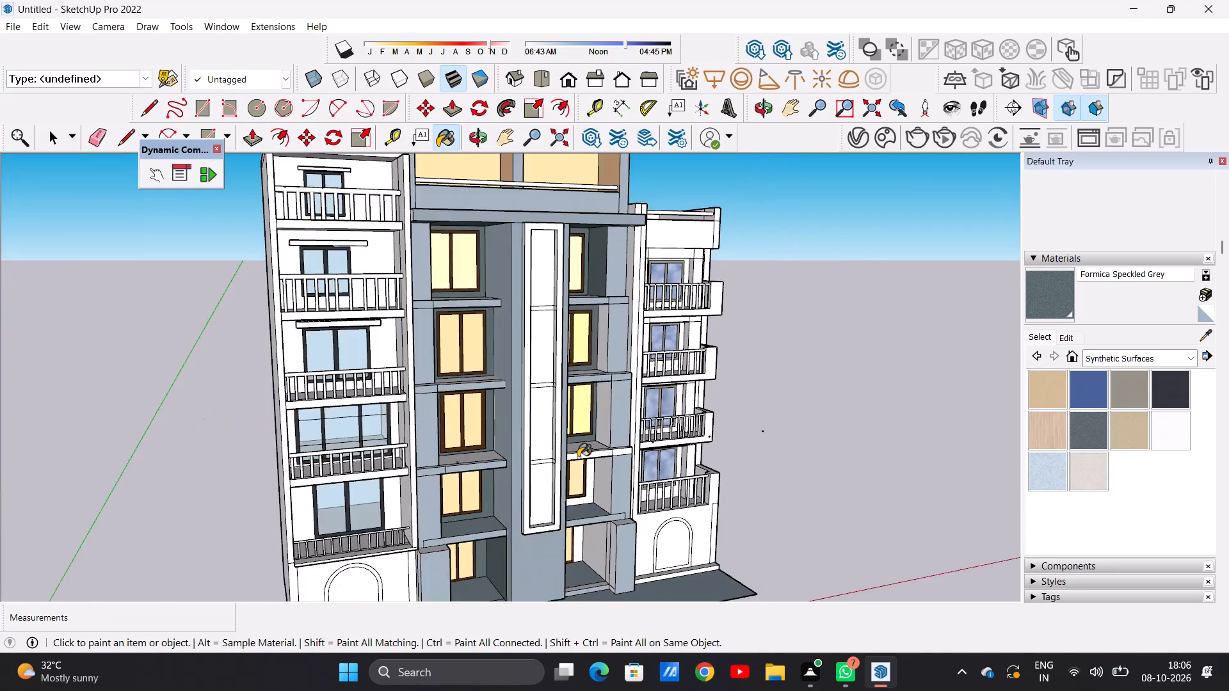
pyautogui.scroll(-2, 578, 457)
pyautogui.scroll(5, 595, 376)
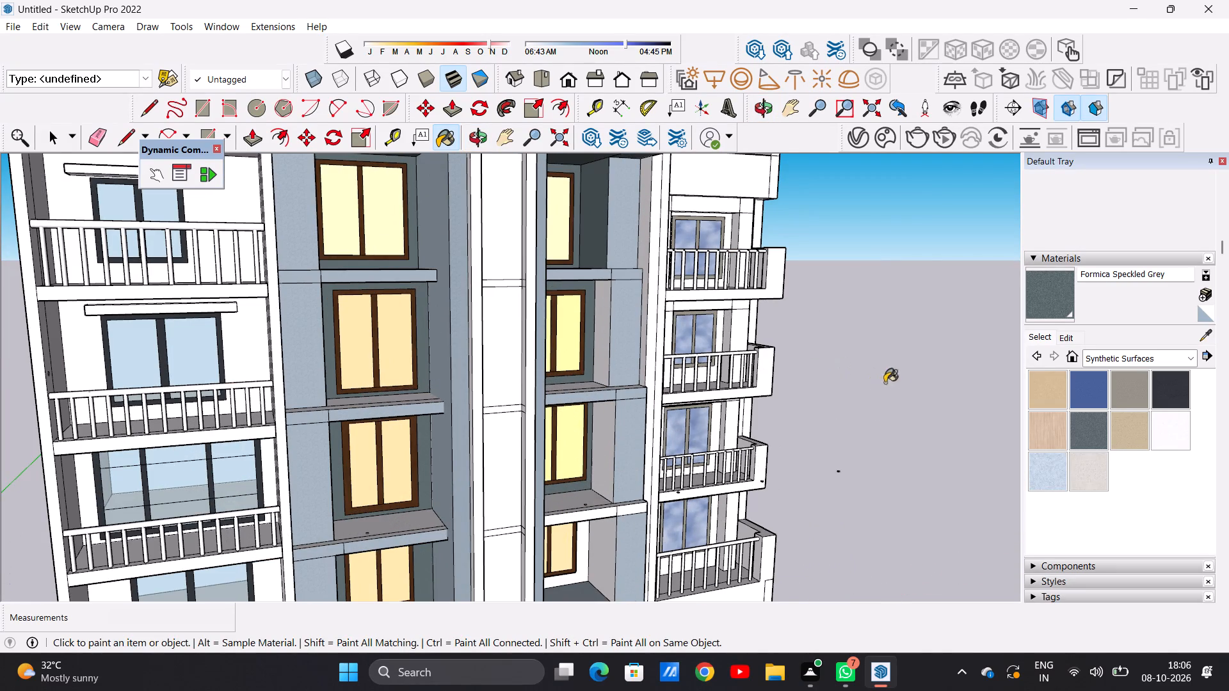
pyautogui.click(1041, 470)
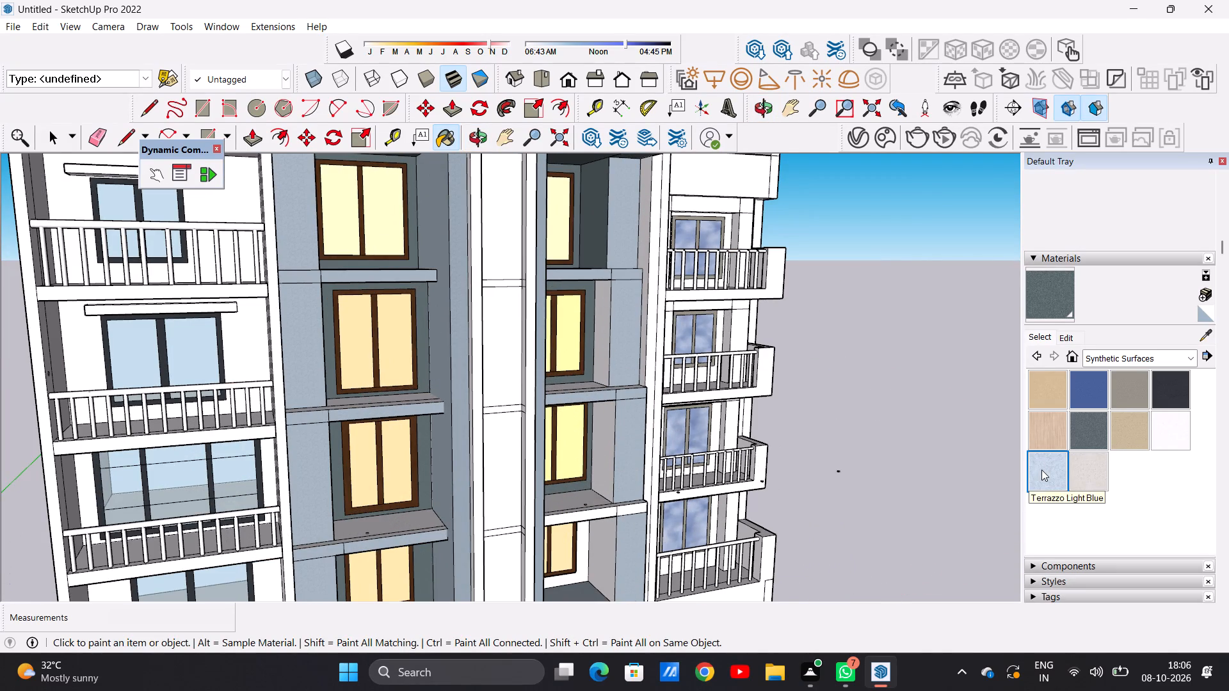
pyautogui.scroll(12, 604, 328)
pyautogui.click(602, 326)
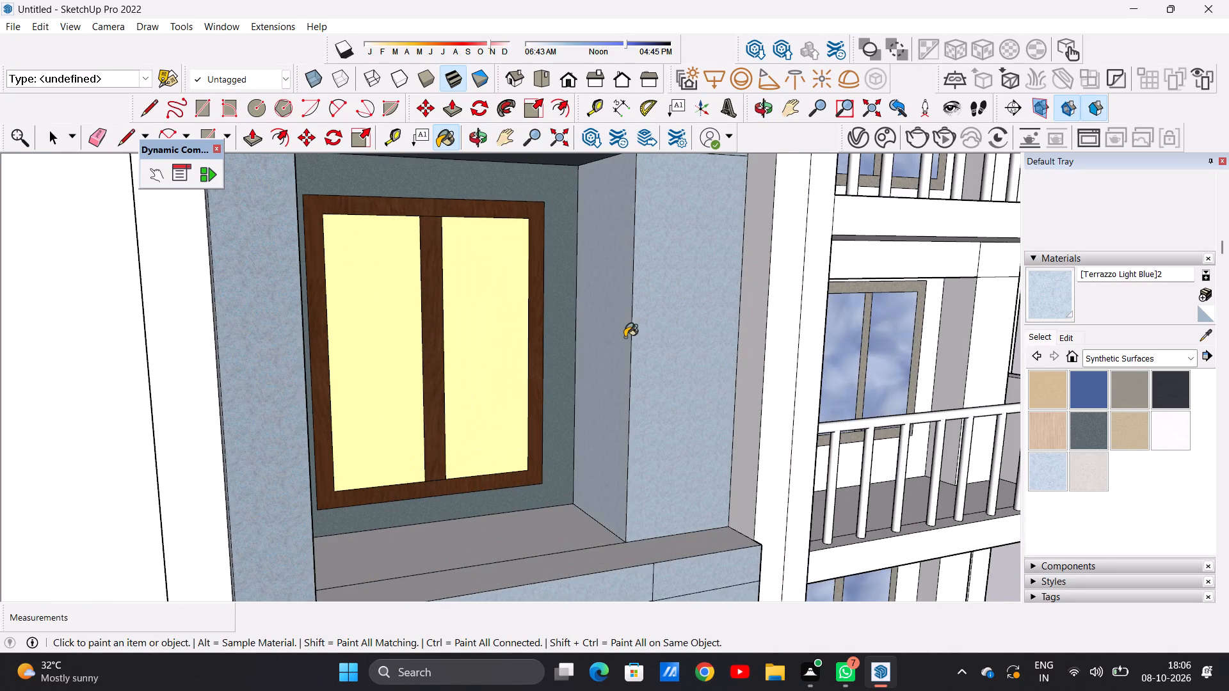
pyautogui.scroll(-14, 623, 337)
pyautogui.scroll(10, 612, 450)
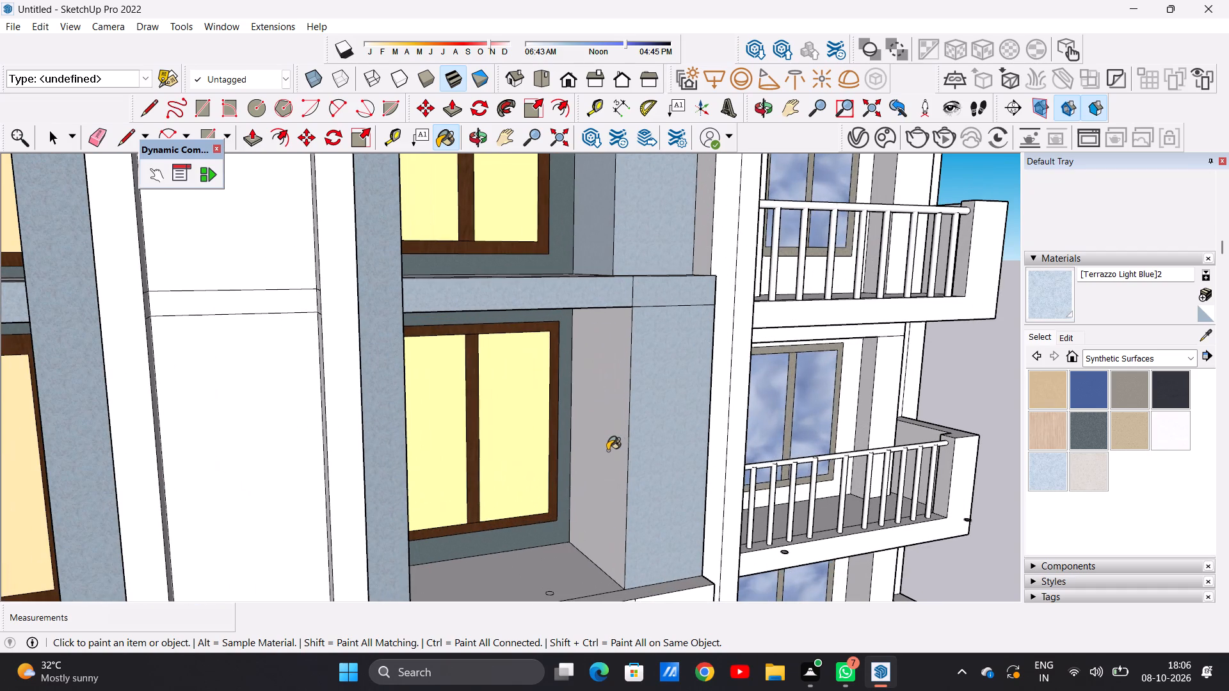
pyautogui.click(607, 450)
pyautogui.scroll(-12, 576, 369)
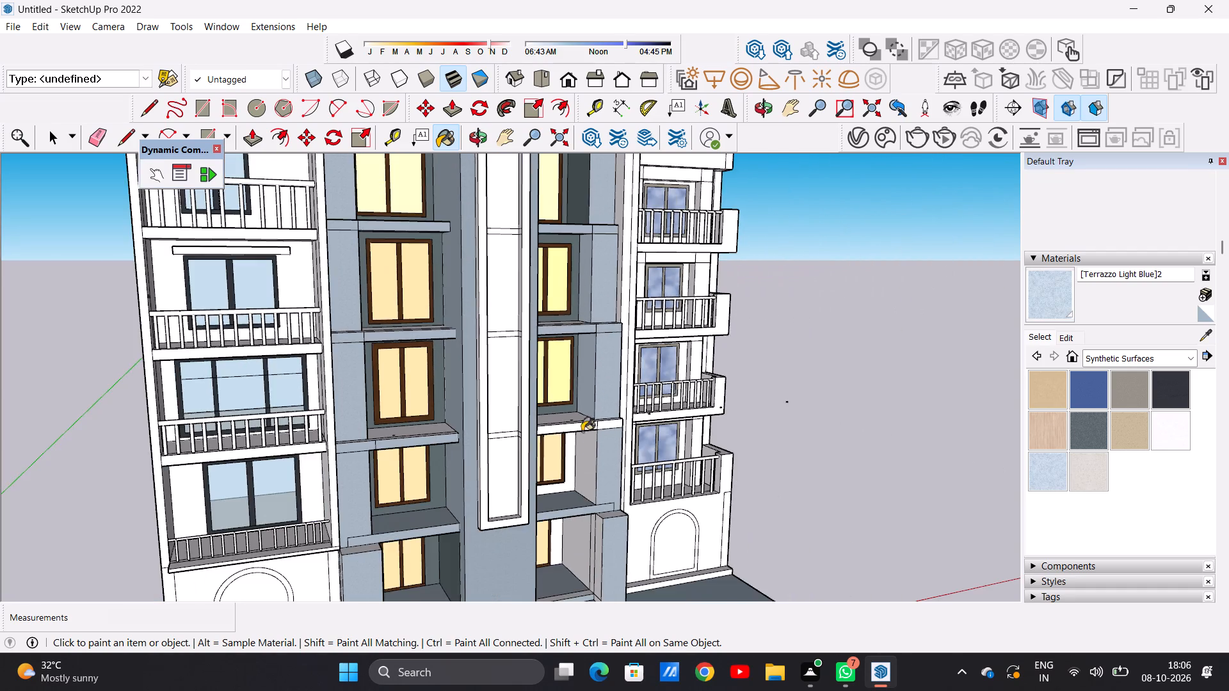
pyautogui.scroll(12, 593, 498)
pyautogui.click(583, 427)
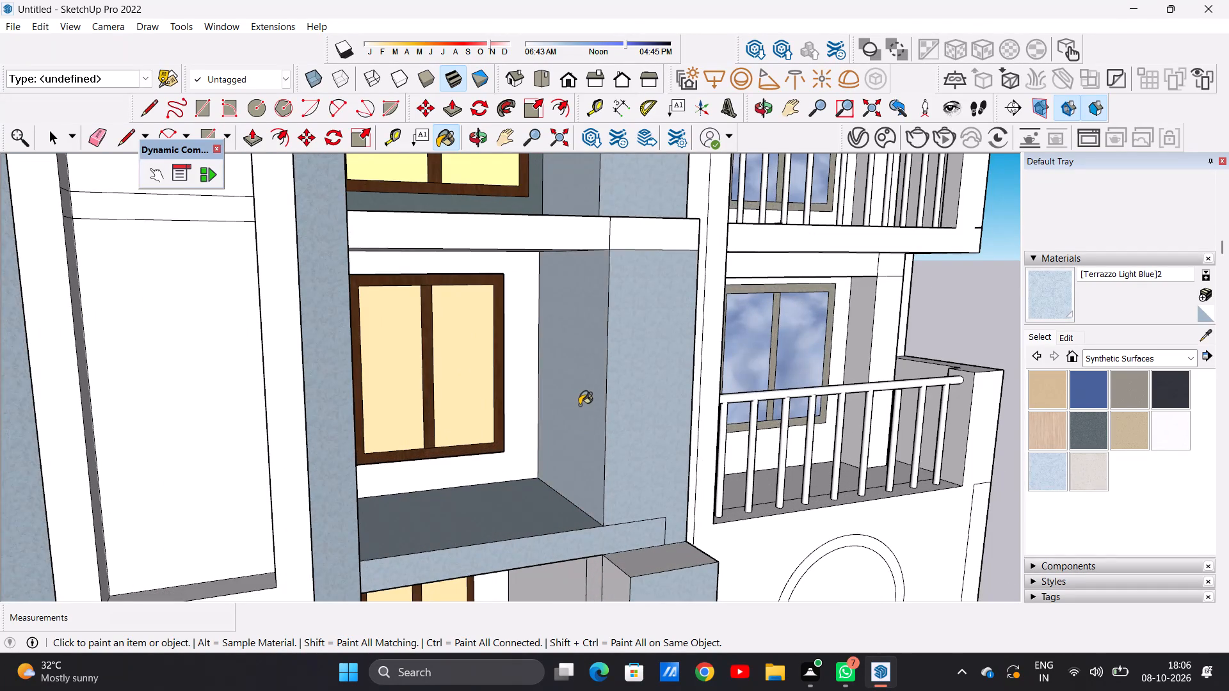
# Paint the outer side wall and its two adjoining strips in the right bay's ground-floor recess with Terrazzo Light Blue.
pyautogui.scroll(-13, 577, 399)
pyautogui.scroll(13, 563, 496)
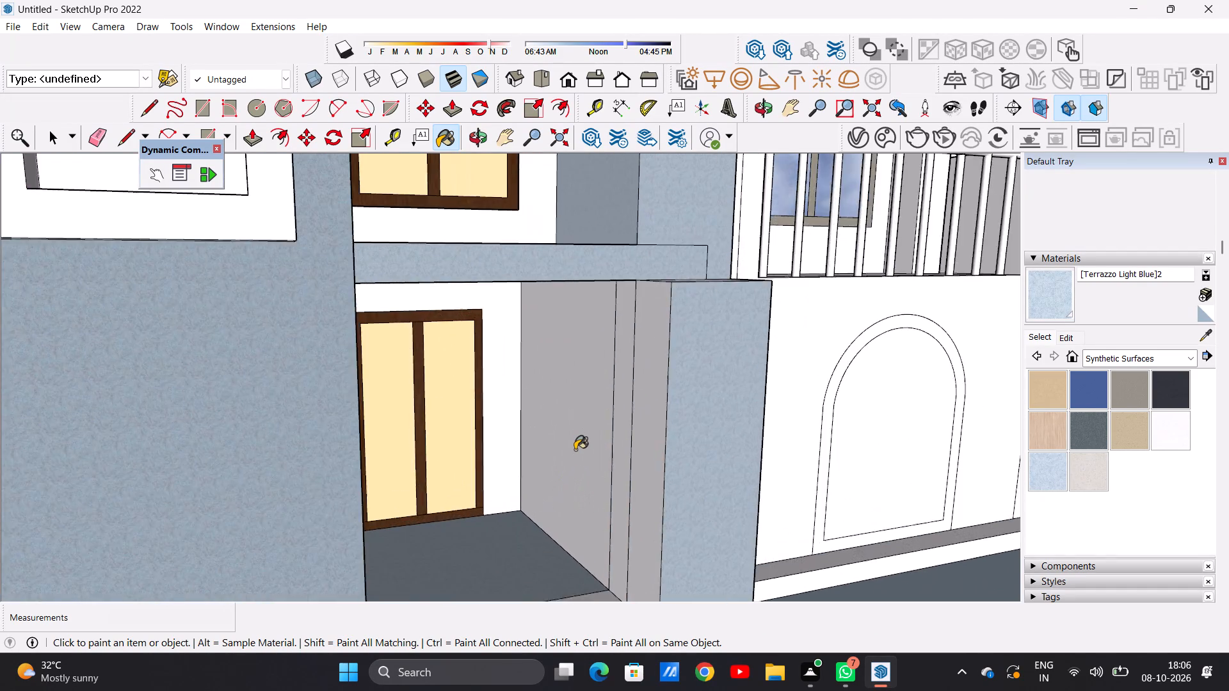
pyautogui.scroll(4, 575, 450)
pyautogui.click(574, 438)
pyautogui.click(658, 436)
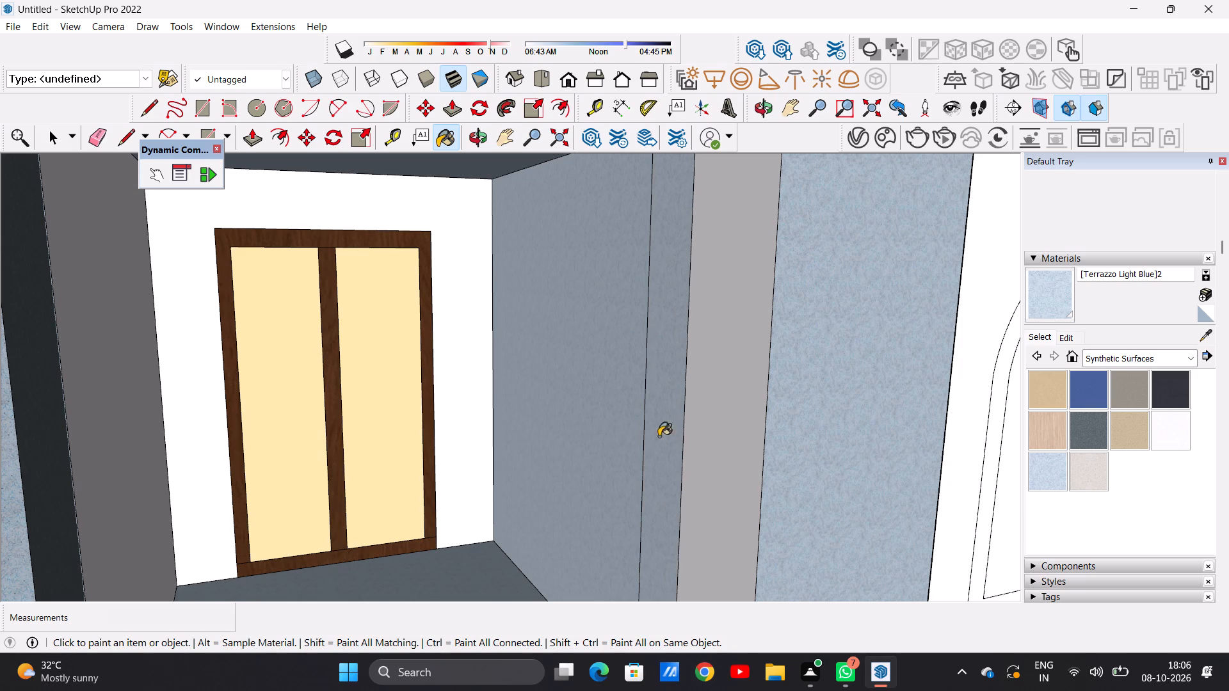
pyautogui.click(718, 438)
# Paint the inner side wall, back wall, ceiling and ledge underside of the right bay's ground-floor recess with Formica Speckled Grey.
pyautogui.scroll(-12, 604, 455)
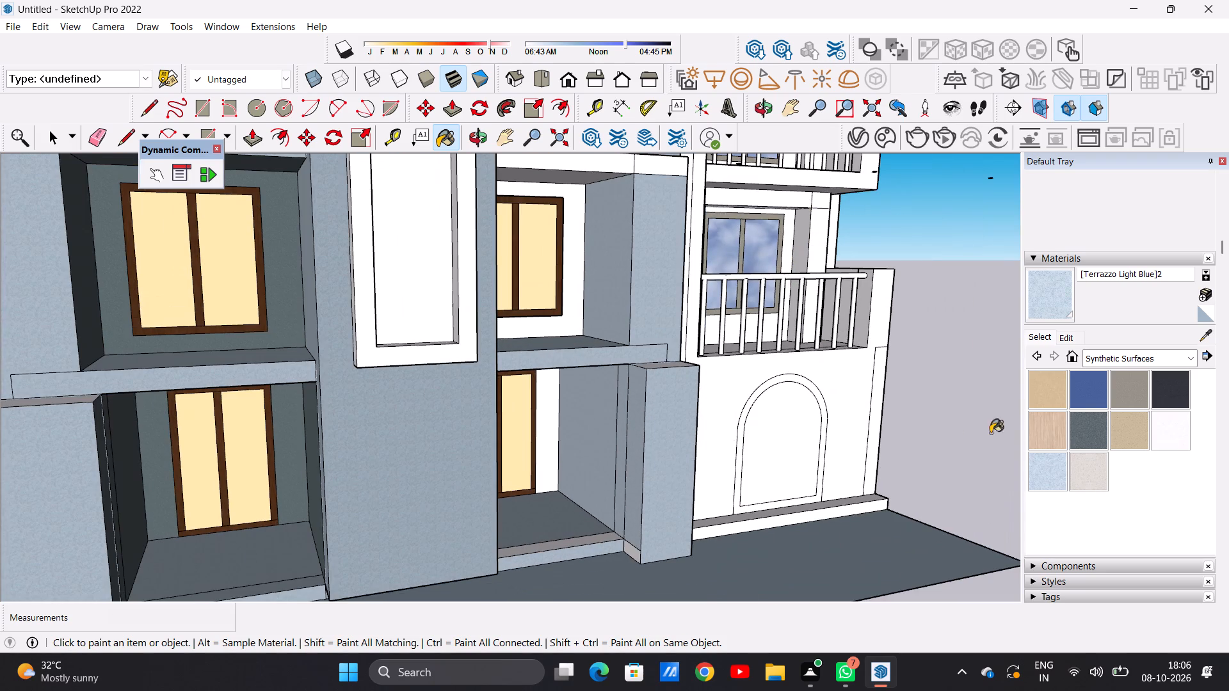
pyautogui.click(1087, 423)
pyautogui.scroll(-2, 553, 403)
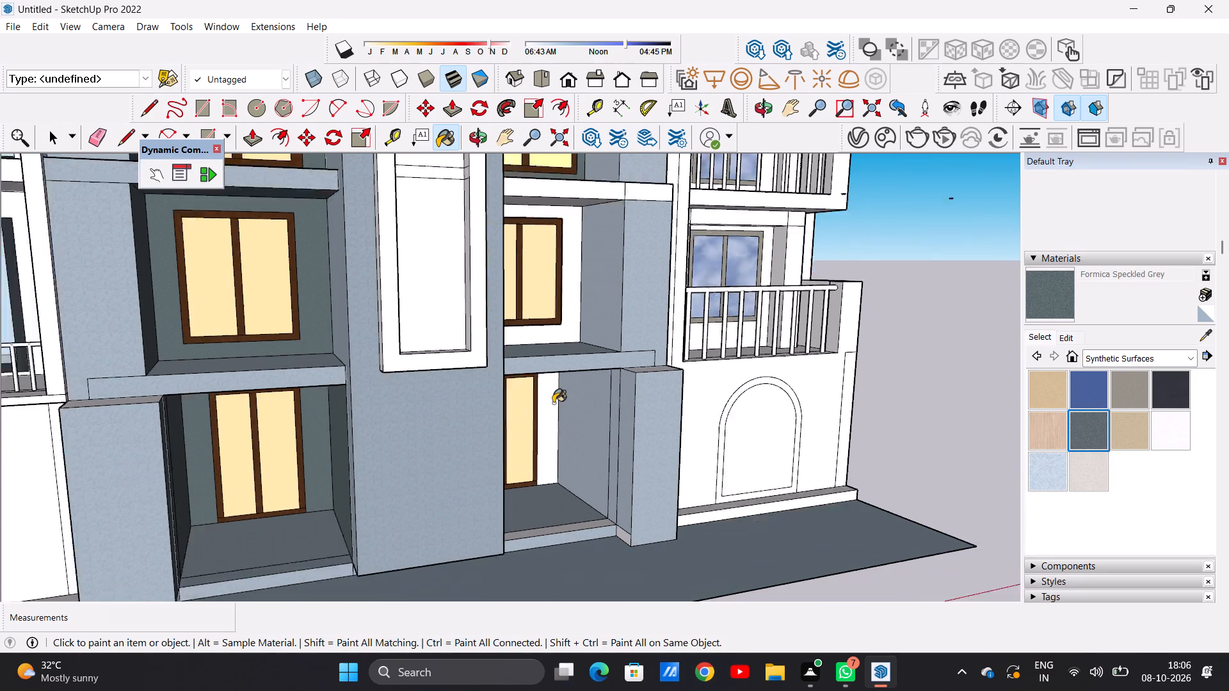
pyautogui.scroll(-1, 553, 403)
pyautogui.moveTo(553, 409); pyautogui.dragTo(413, 381, button='middle')
pyautogui.scroll(6, 491, 409)
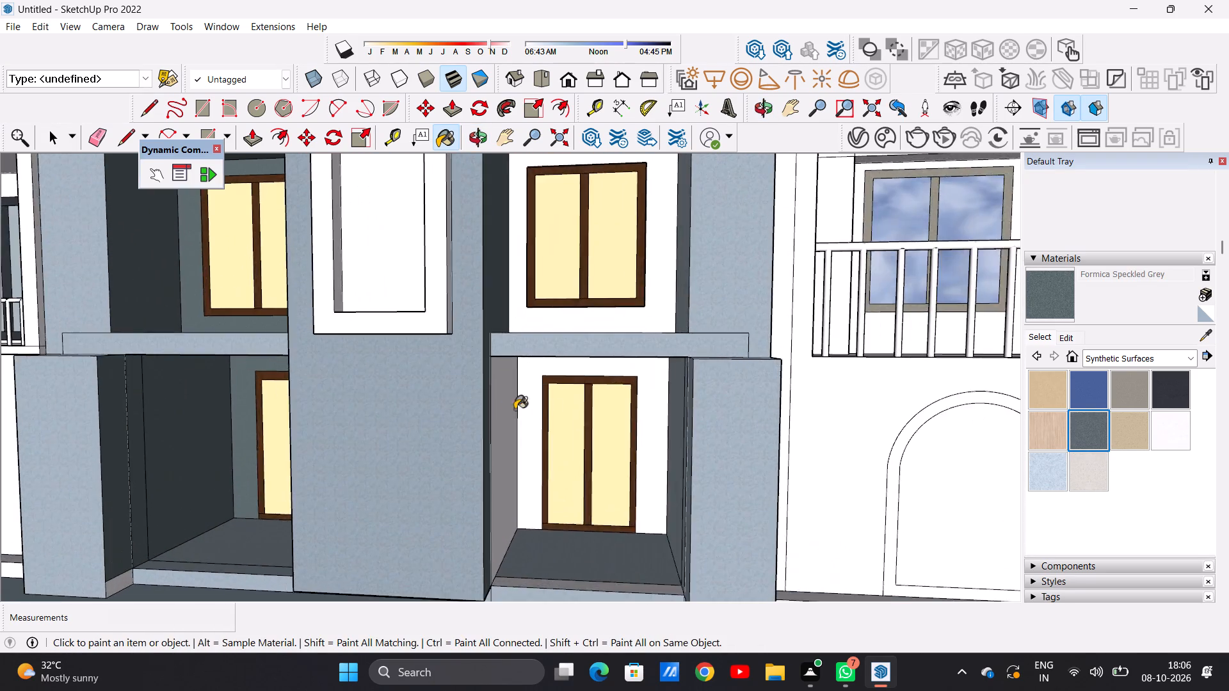
pyautogui.scroll(5, 515, 409)
pyautogui.click(462, 422)
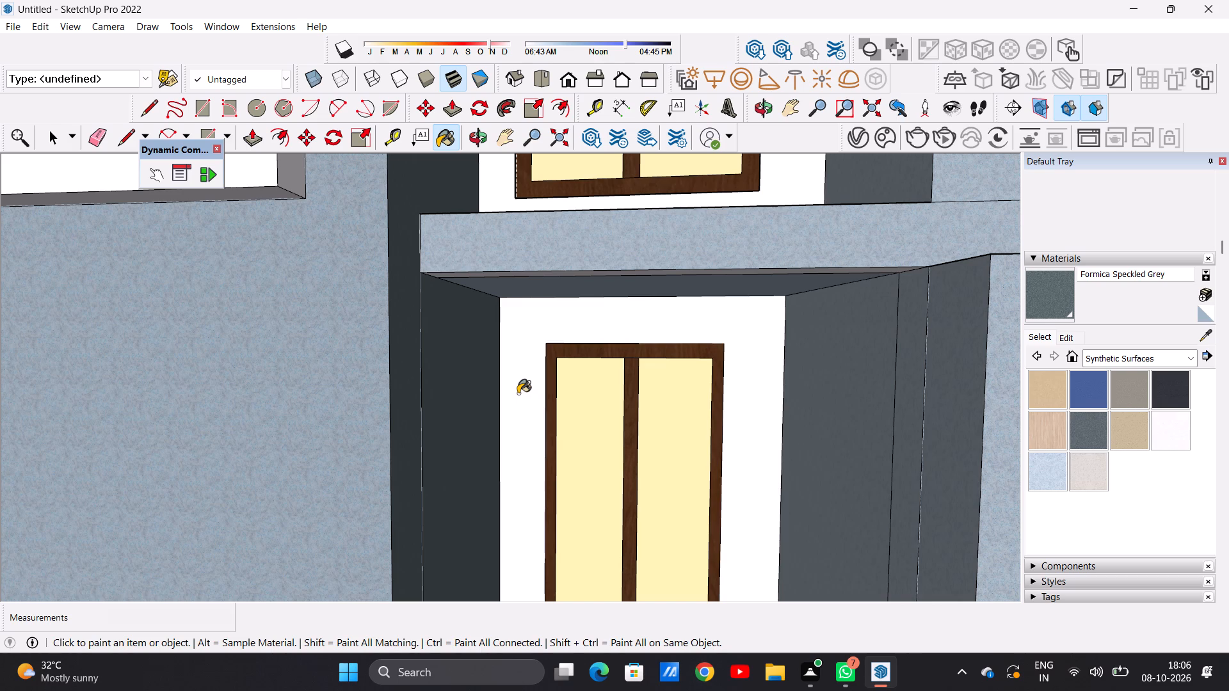
pyautogui.click(518, 393)
pyautogui.moveTo(842, 448); pyautogui.dragTo(837, 405, button='middle')
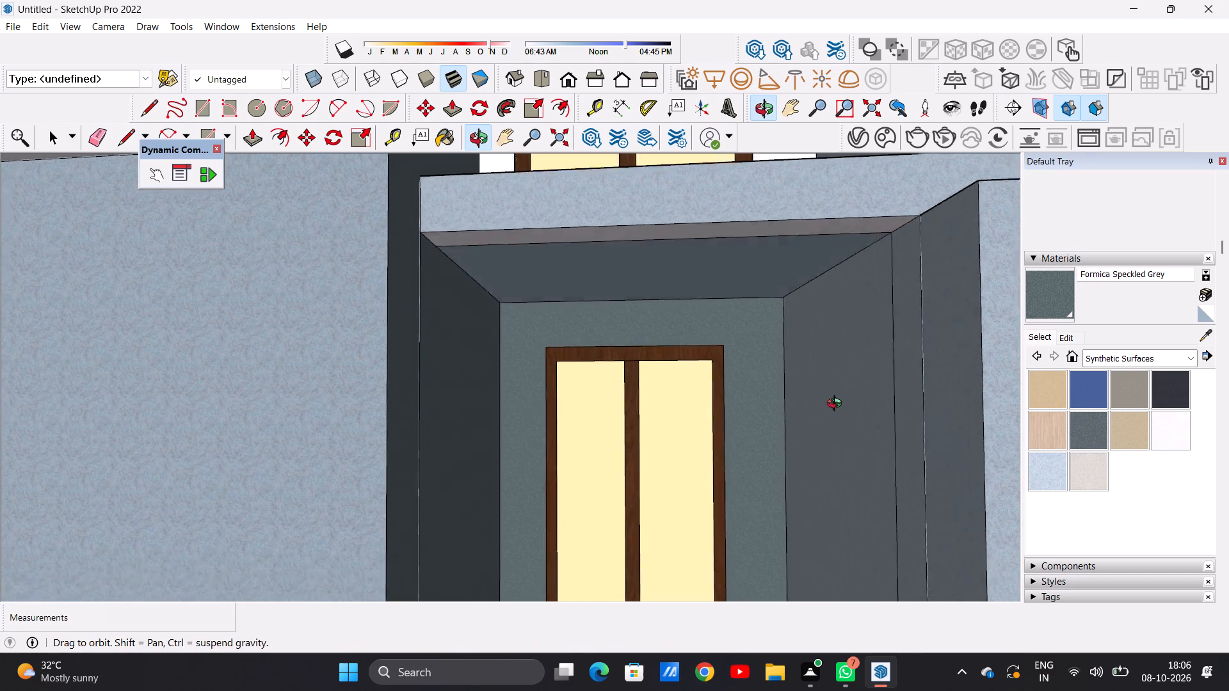
pyautogui.moveTo(837, 405); pyautogui.dragTo(834, 388, button='middle')
pyautogui.click(741, 271)
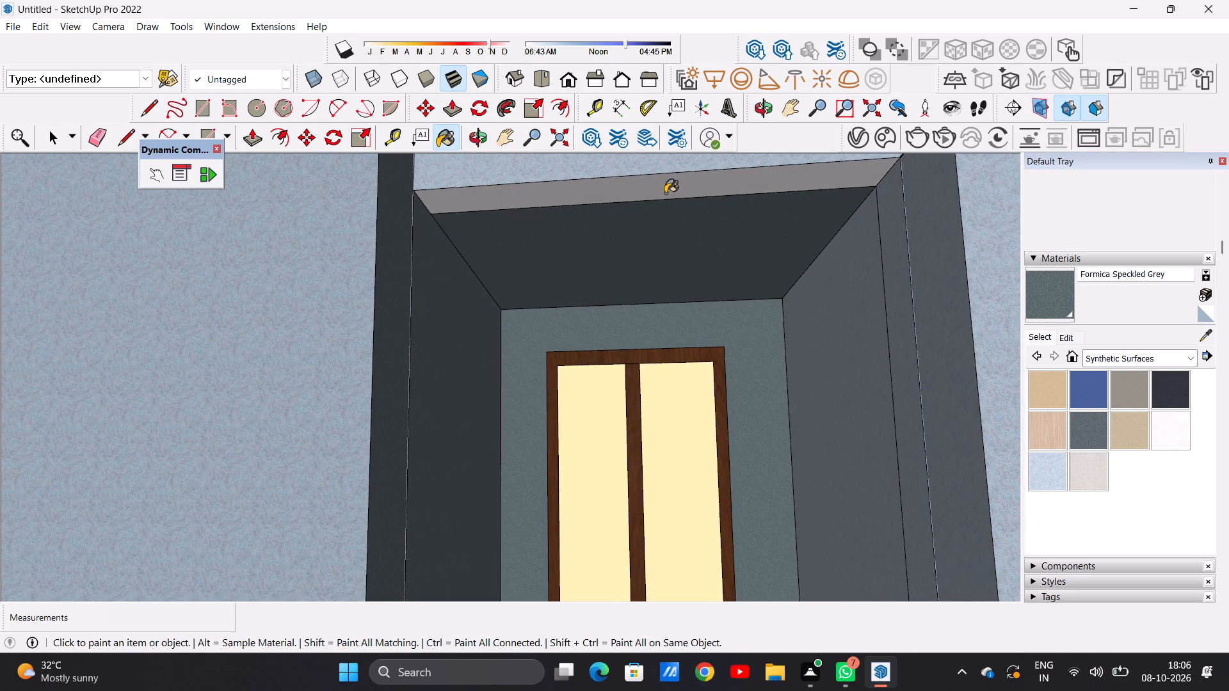
pyautogui.click(665, 193)
# Paint the back wall, ceiling and inner side wall of the right bay's first-floor recess with Formica Speckled Grey.
pyautogui.scroll(-16, 719, 447)
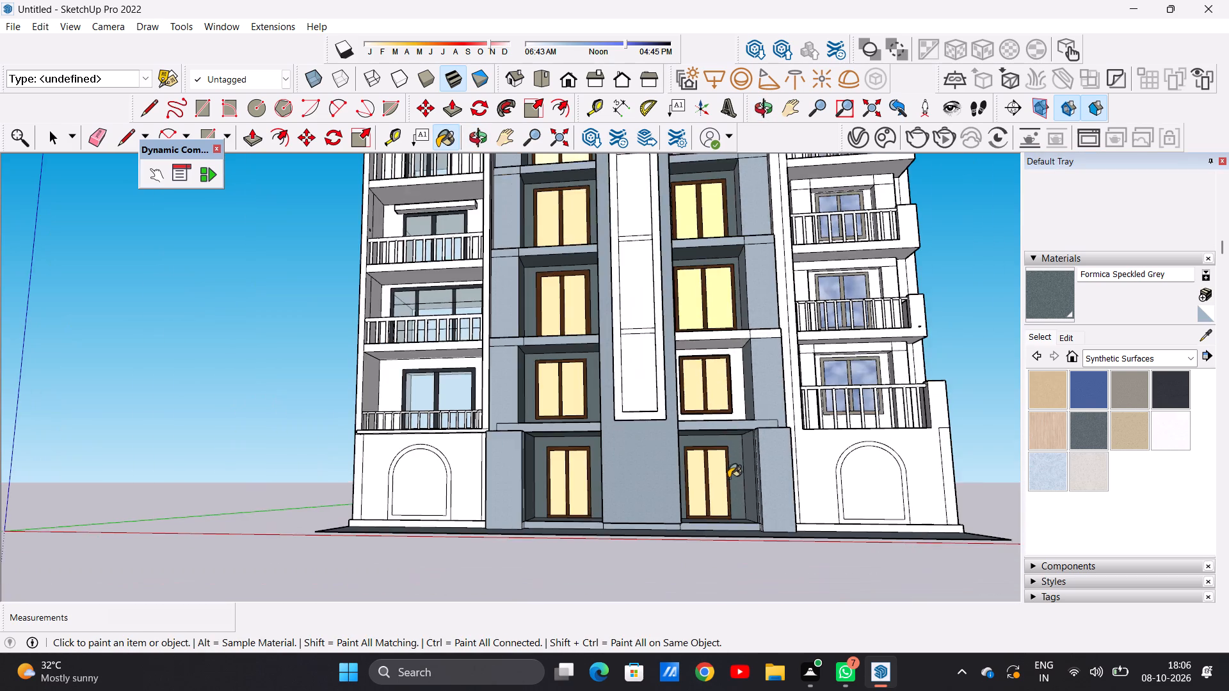
pyautogui.scroll(18, 724, 358)
pyautogui.click(757, 358)
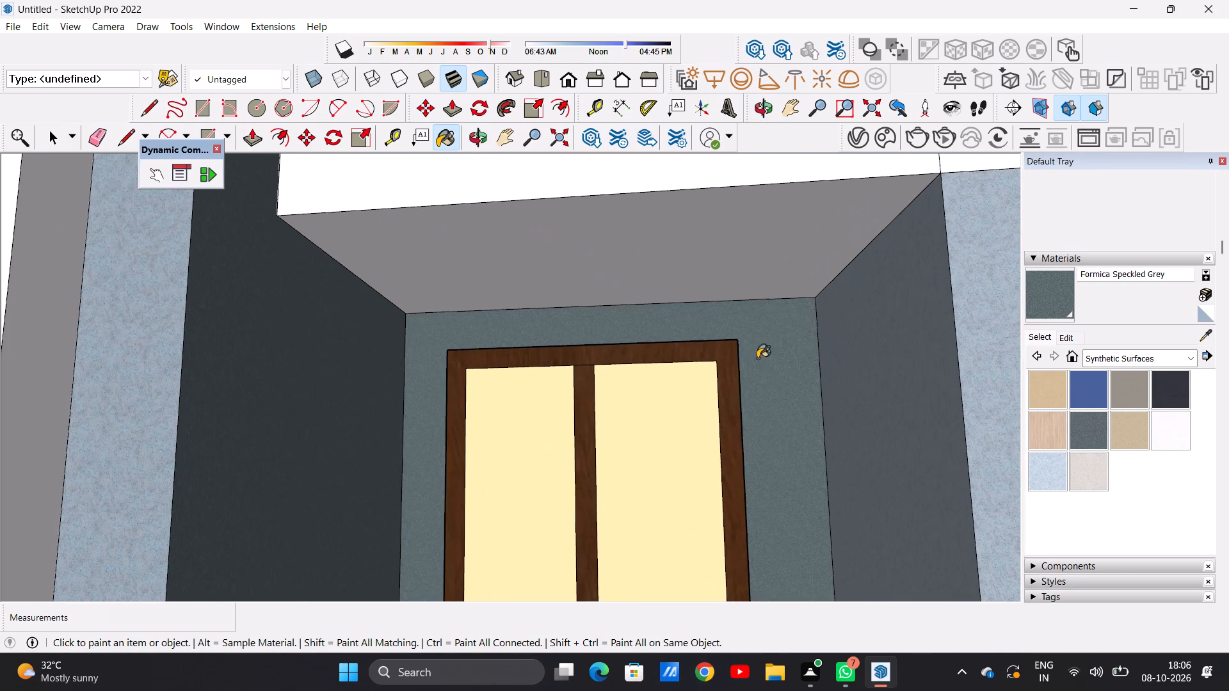
pyautogui.click(712, 245)
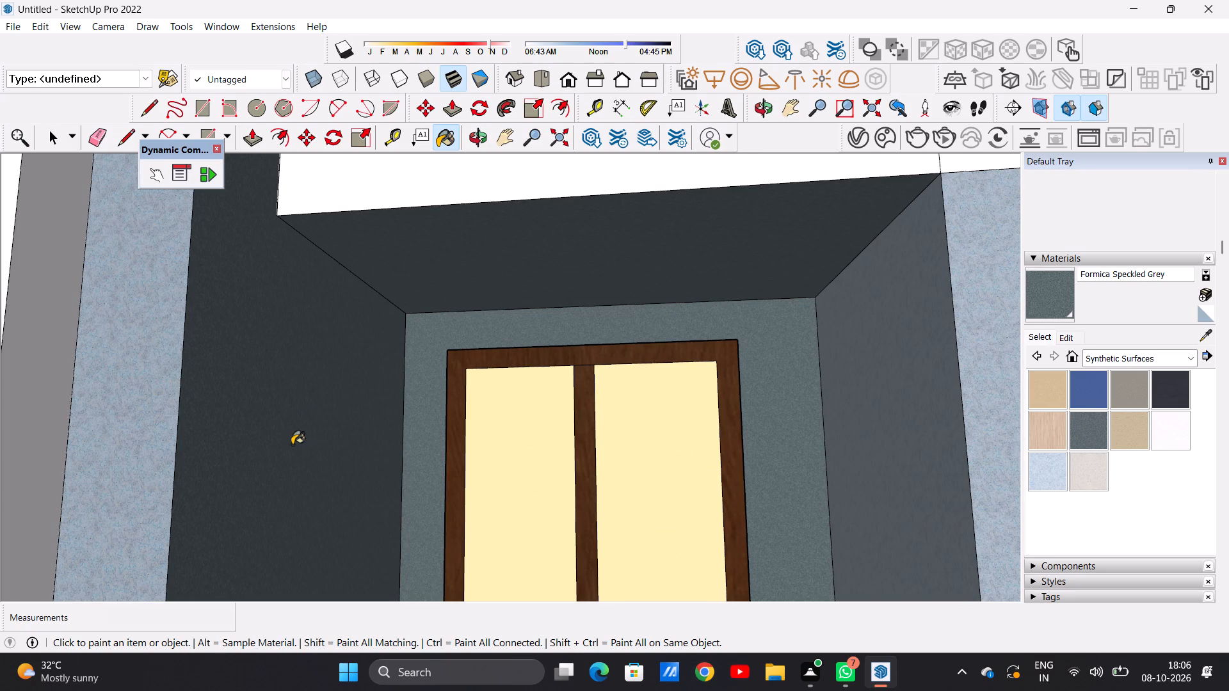
pyautogui.click(292, 445)
# Paint the floor, front strip and small floor circle of the right bay's second-floor recess with Formica Speckled Grey.
pyautogui.scroll(-15, 725, 439)
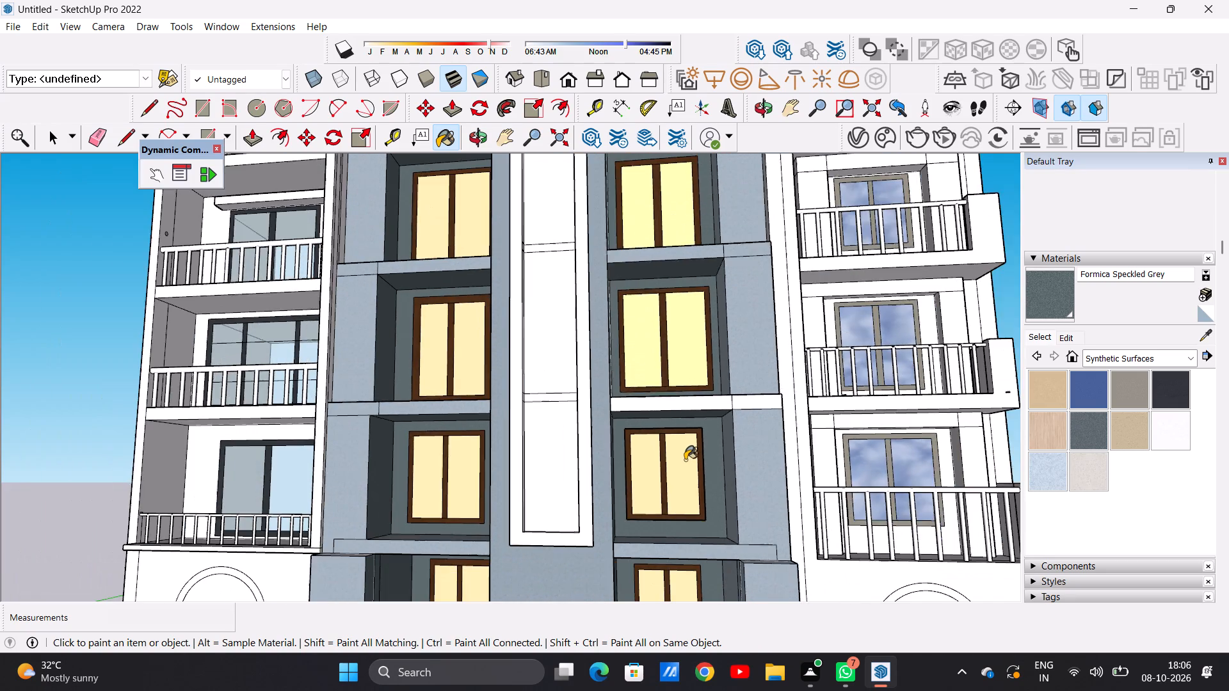
pyautogui.moveTo(684, 483); pyautogui.dragTo(685, 605, button='middle')
pyautogui.scroll(8, 690, 539)
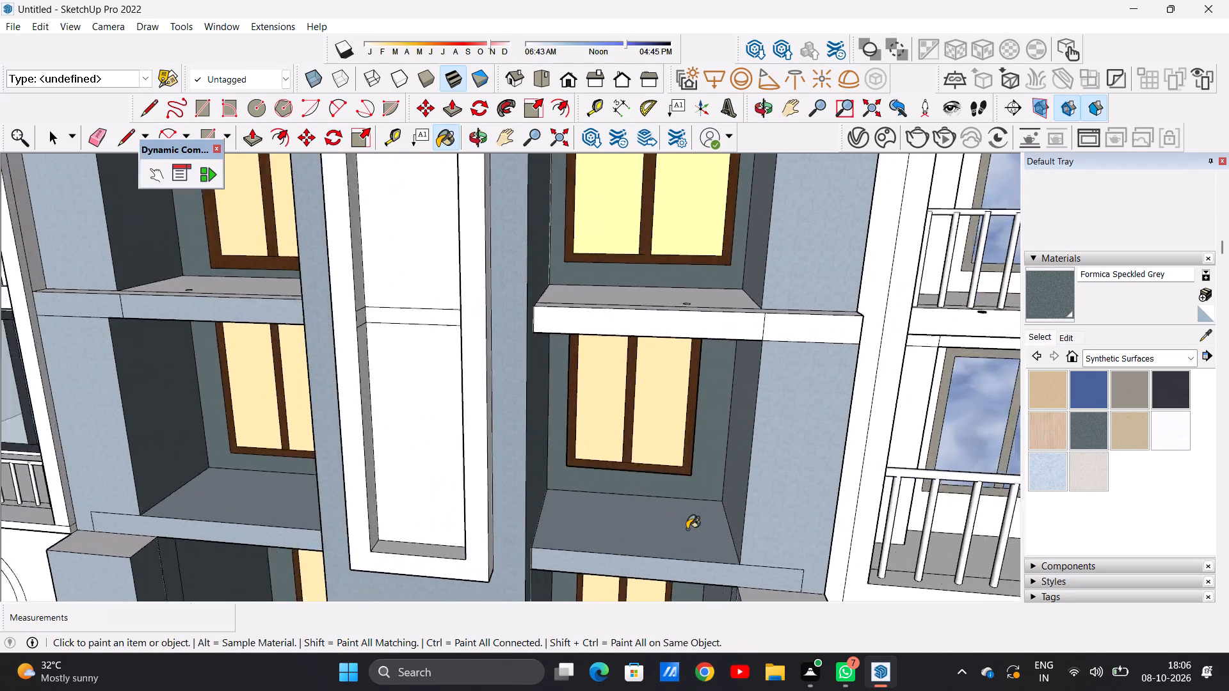
pyautogui.scroll(3, 687, 529)
pyautogui.scroll(-7, 671, 541)
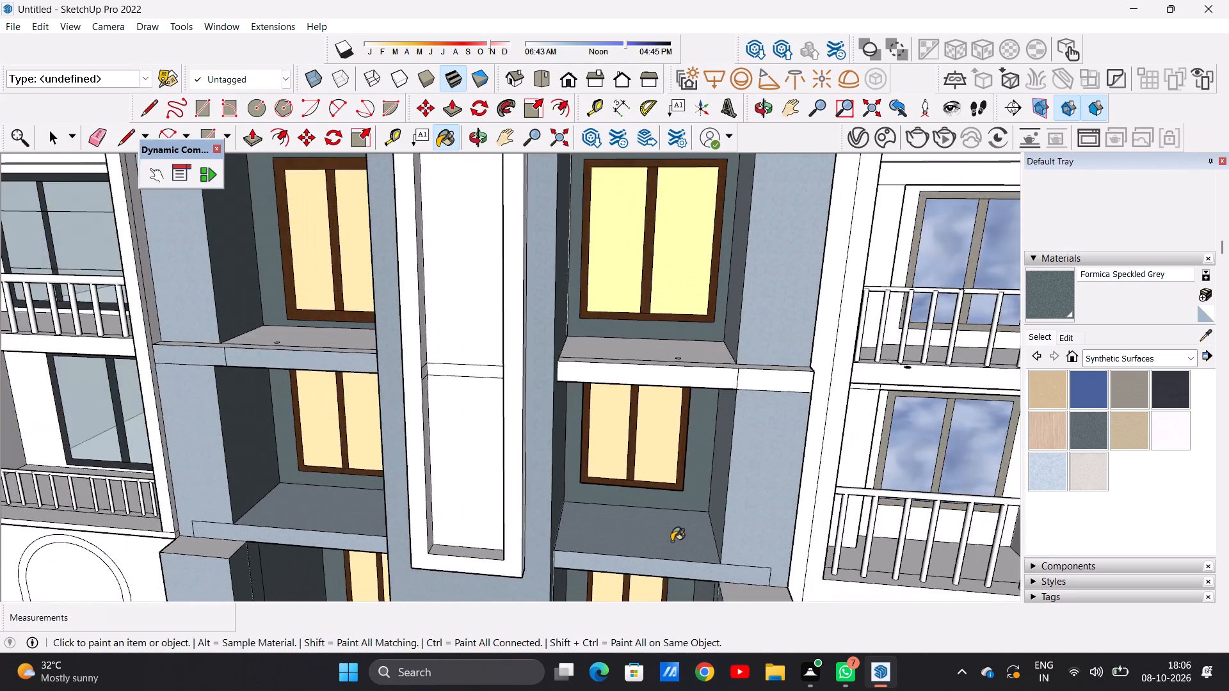
pyautogui.scroll(-4, 671, 541)
pyautogui.scroll(11, 639, 375)
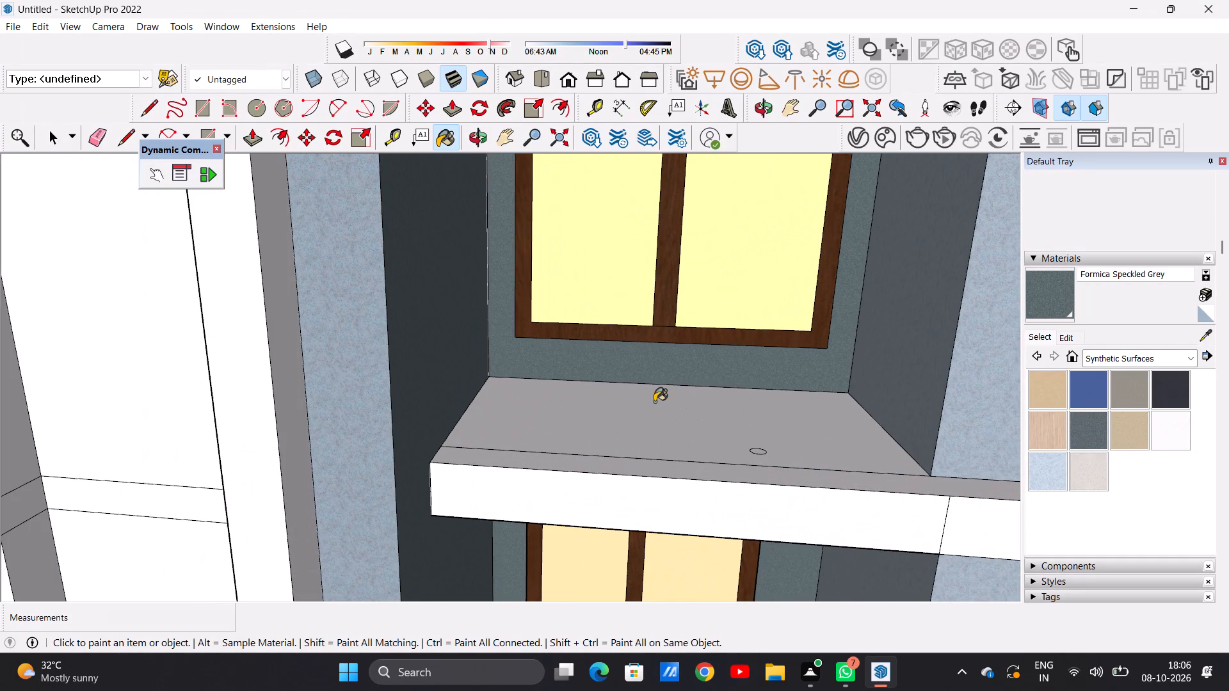
pyautogui.click(654, 402)
pyautogui.click(613, 460)
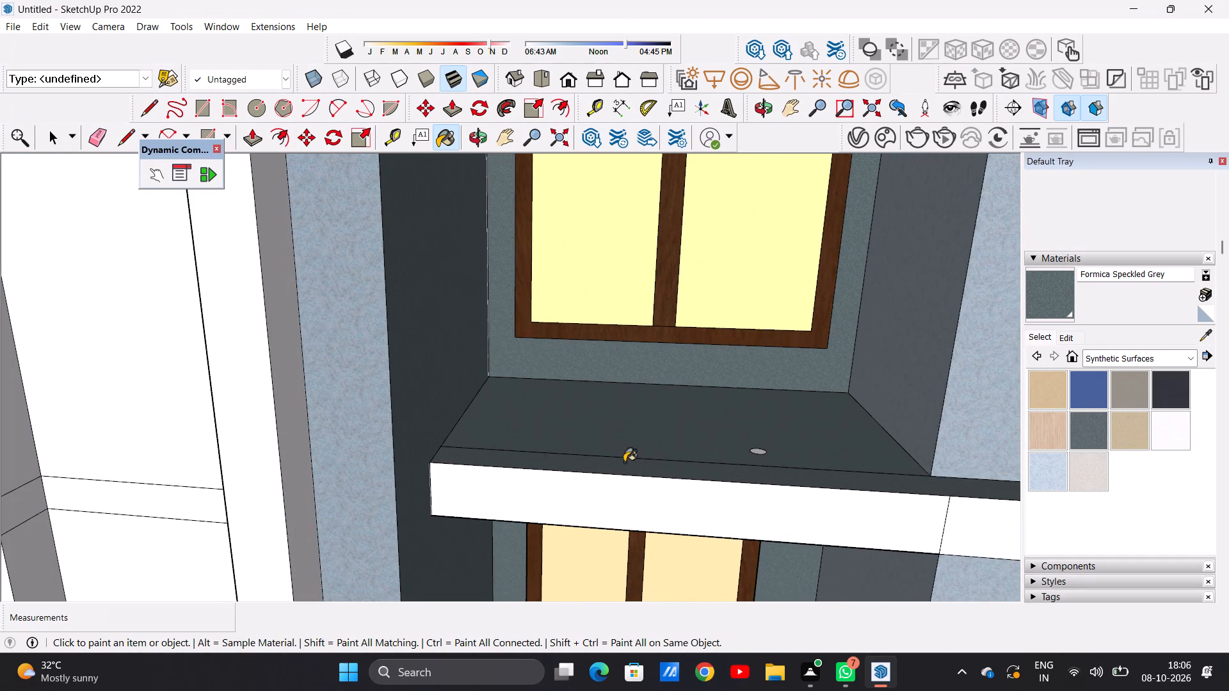
pyautogui.scroll(12, 748, 452)
pyautogui.click(771, 462)
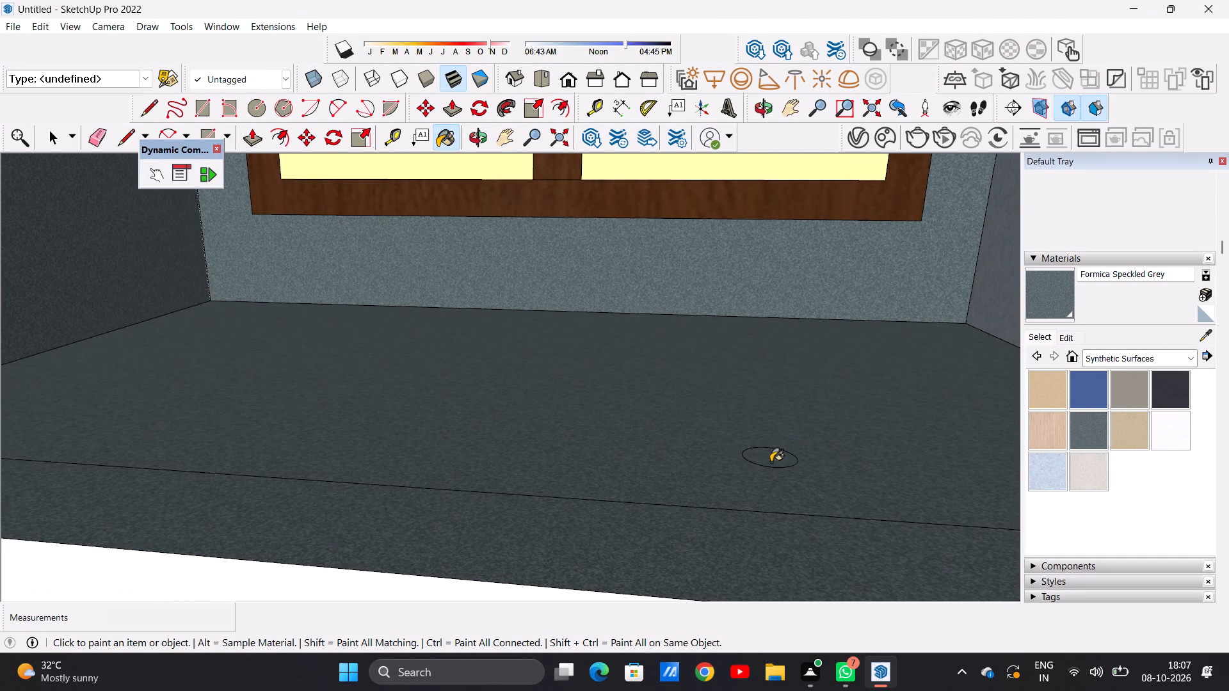
# Paint both front face segments of the right bay's second-floor ledge with Terrazzo Light Blue.
pyautogui.scroll(-18, 656, 466)
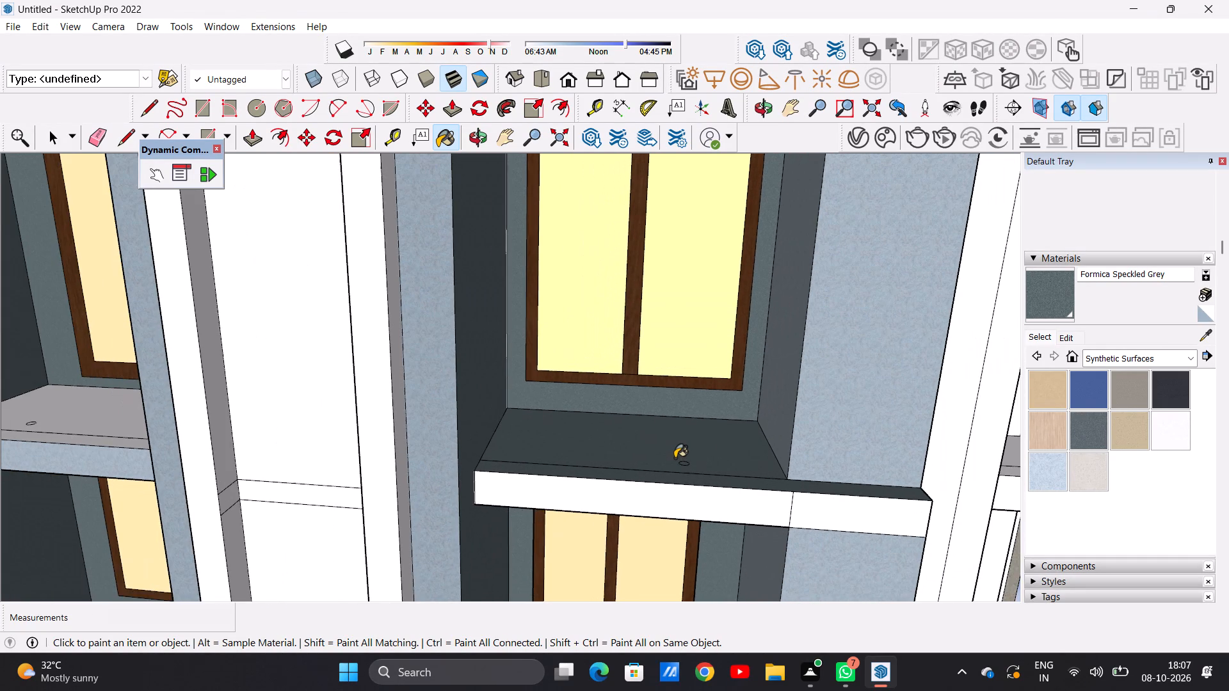
pyautogui.scroll(-17, 647, 454)
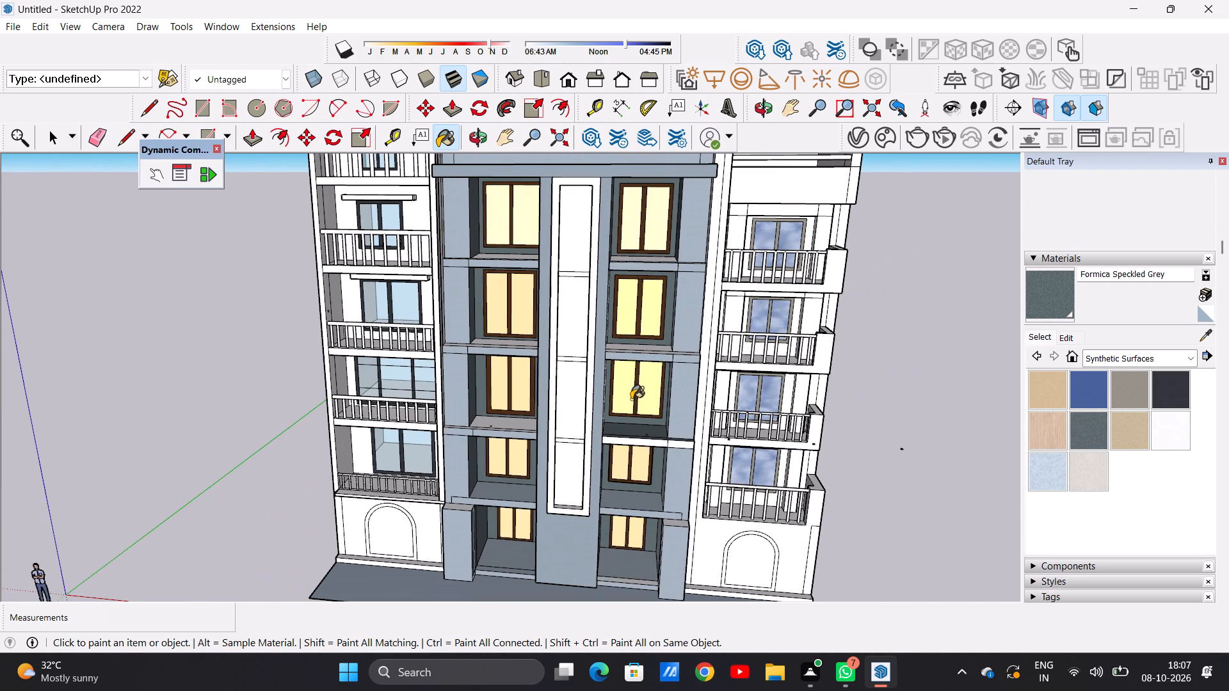
pyautogui.moveTo(628, 439); pyautogui.dragTo(663, 343, button='middle')
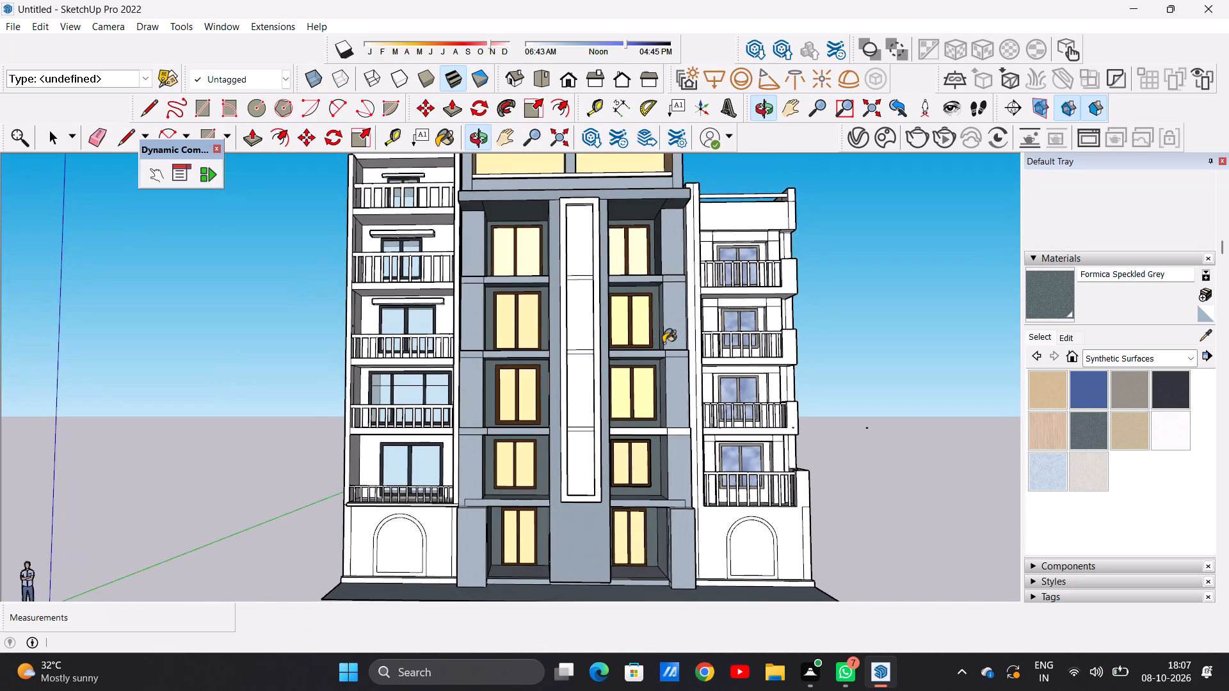
pyautogui.scroll(7, 673, 446)
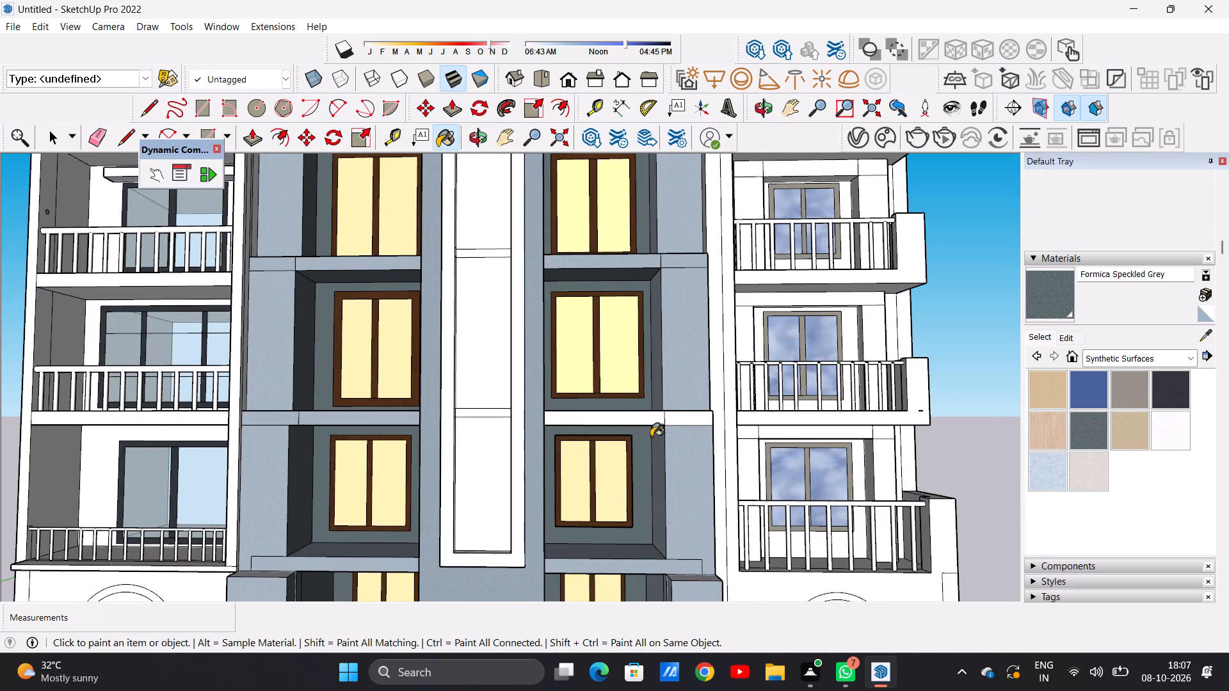
pyautogui.scroll(-10, 622, 432)
pyautogui.scroll(6, 615, 332)
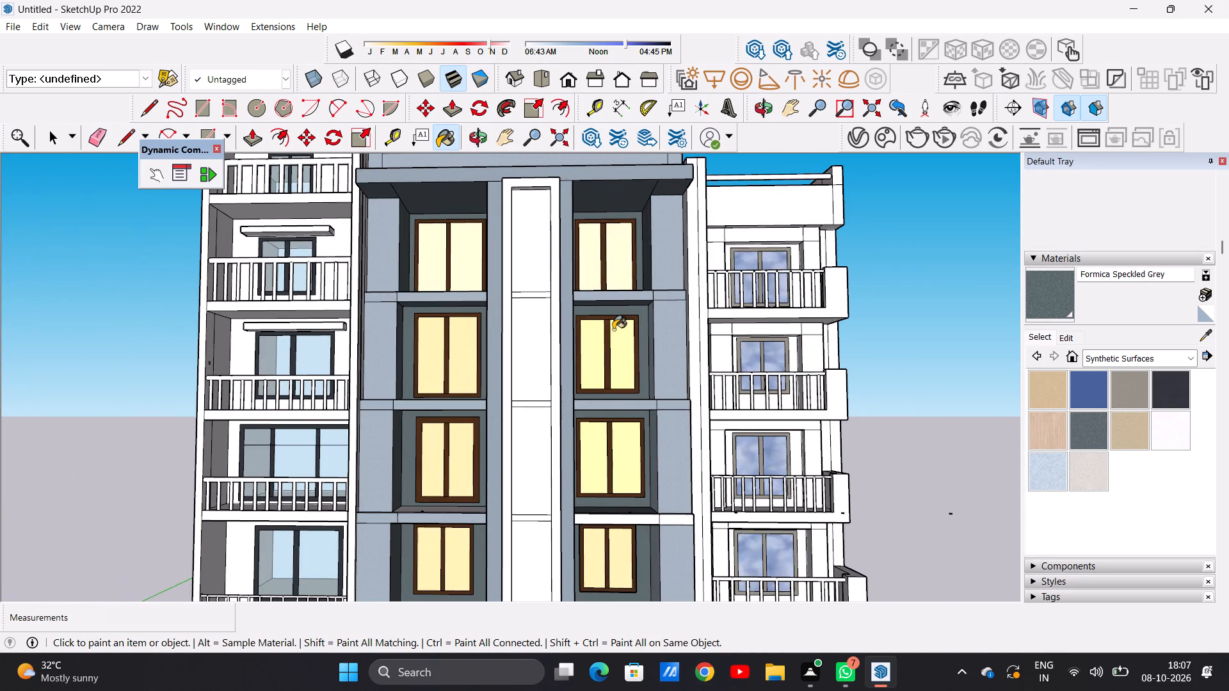
pyautogui.moveTo(628, 479); pyautogui.dragTo(621, 509, button='middle')
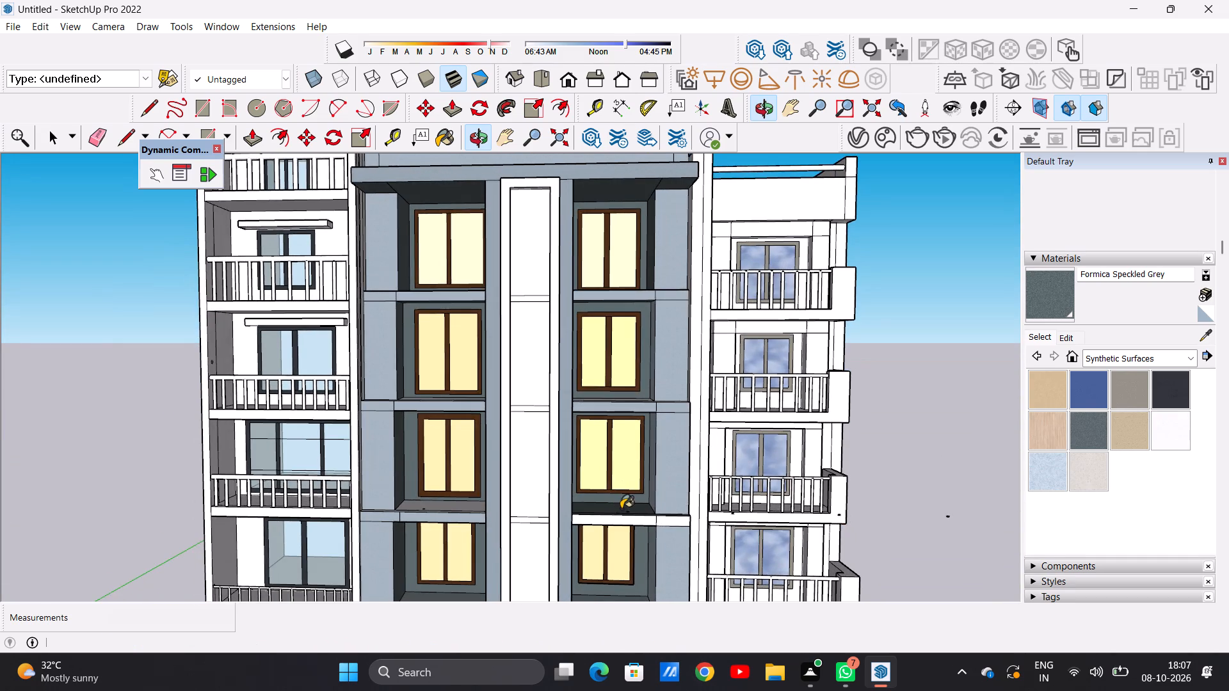
pyautogui.click(1042, 477)
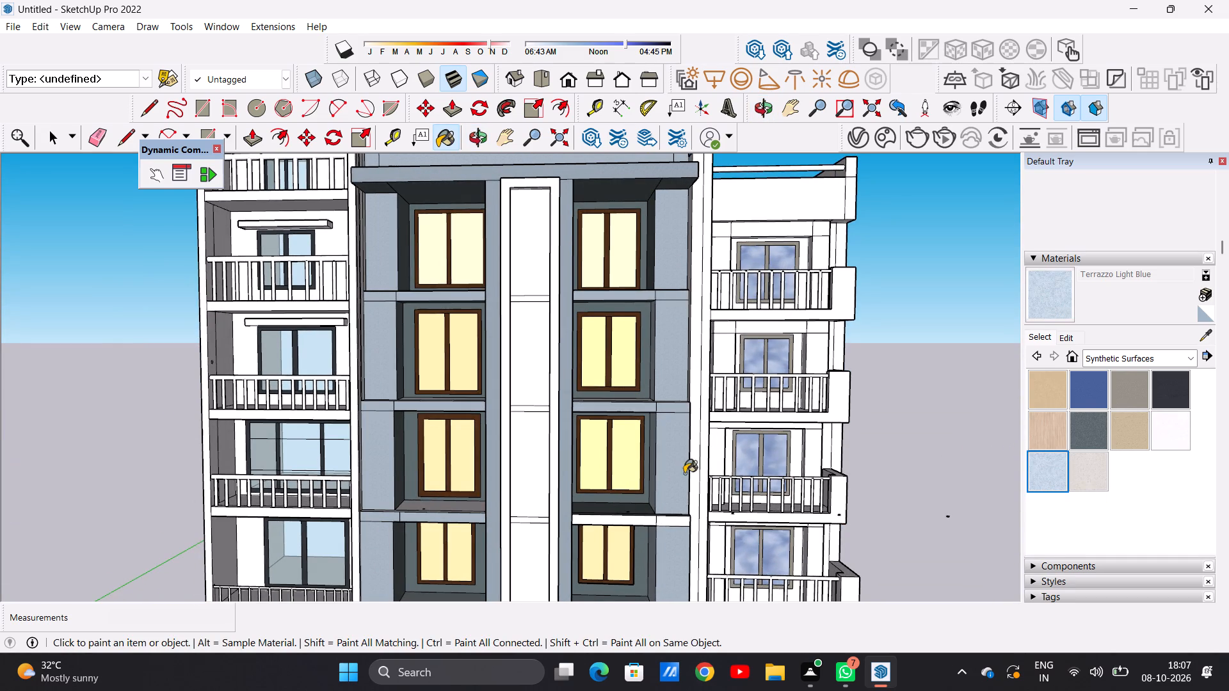
pyautogui.scroll(12, 674, 531)
pyautogui.click(654, 505)
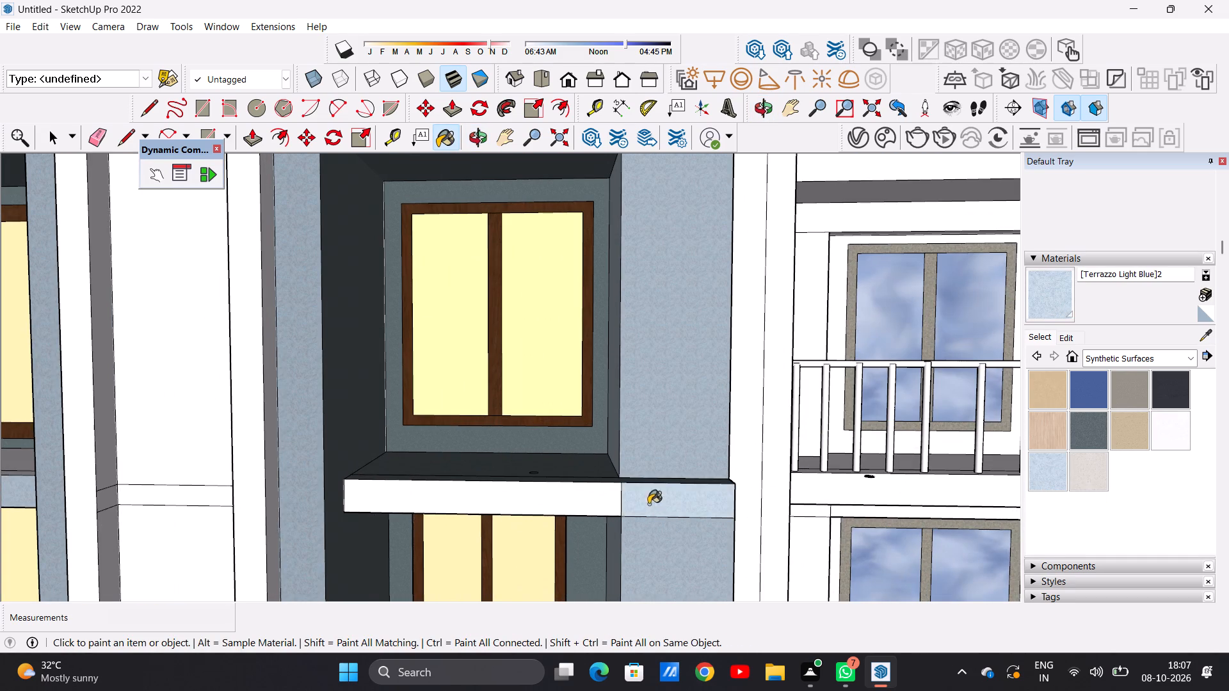
pyautogui.click(597, 505)
pyautogui.scroll(-8, 681, 498)
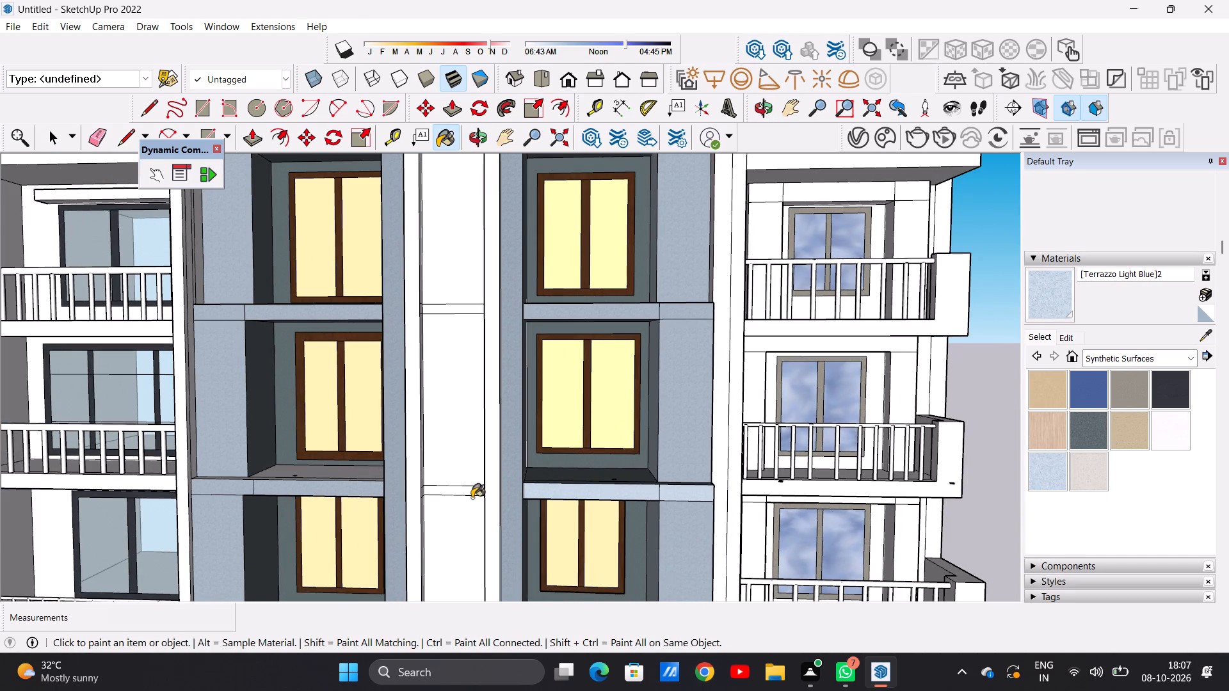
# Paint the front faces of the left bay's second-floor ledge and the right bay's third-floor ledge with Terrazzo Light Blue.
pyautogui.scroll(11, 390, 501)
pyautogui.click(344, 484)
pyautogui.scroll(-6, 373, 467)
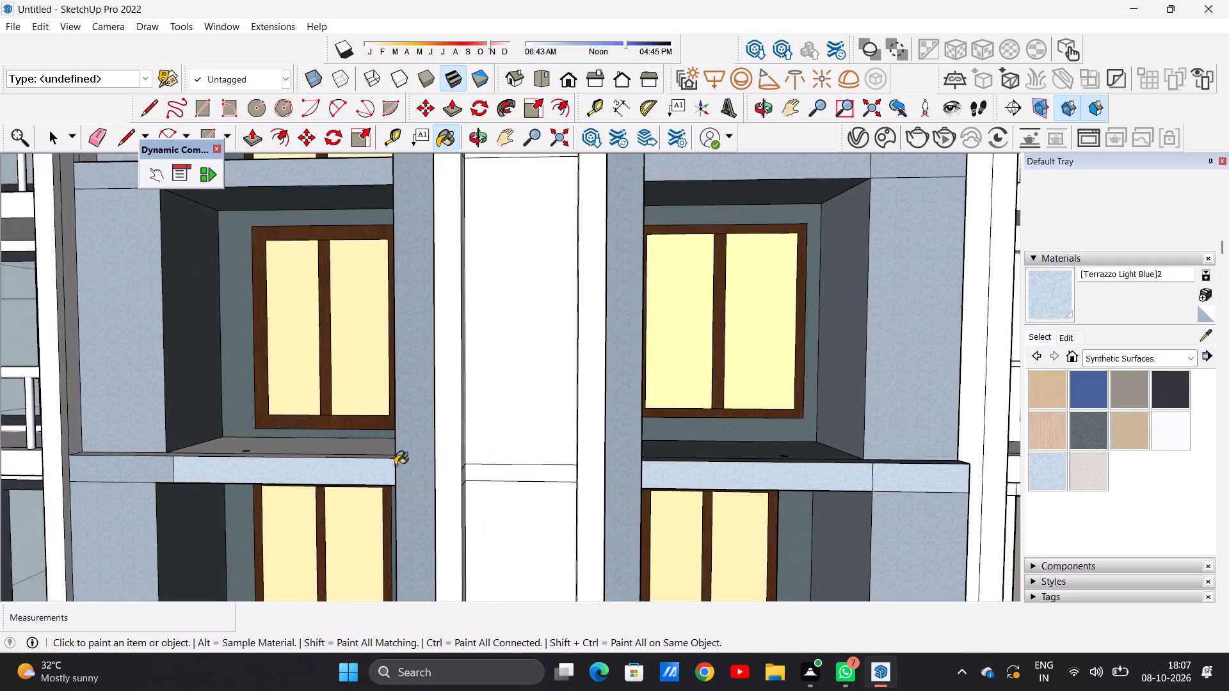
pyautogui.scroll(-3, 395, 465)
pyautogui.scroll(5, 213, 467)
pyautogui.click(183, 466)
pyautogui.scroll(-3, 234, 464)
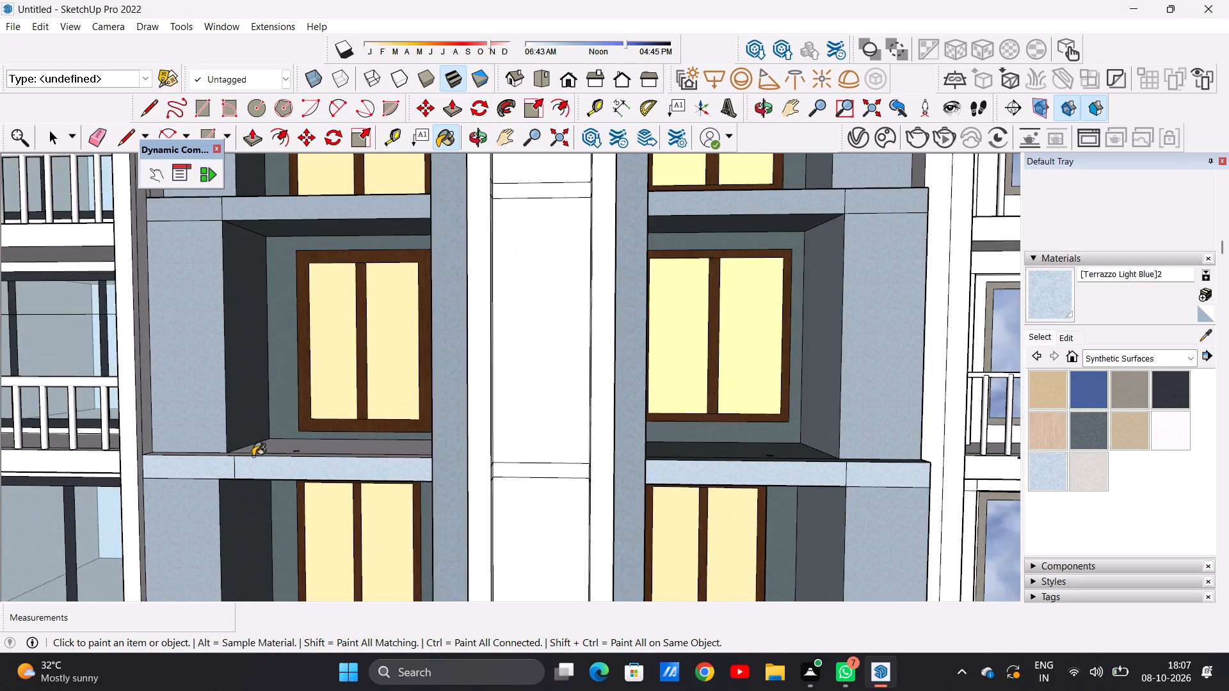
pyautogui.scroll(-14, 253, 456)
pyautogui.scroll(6, 425, 377)
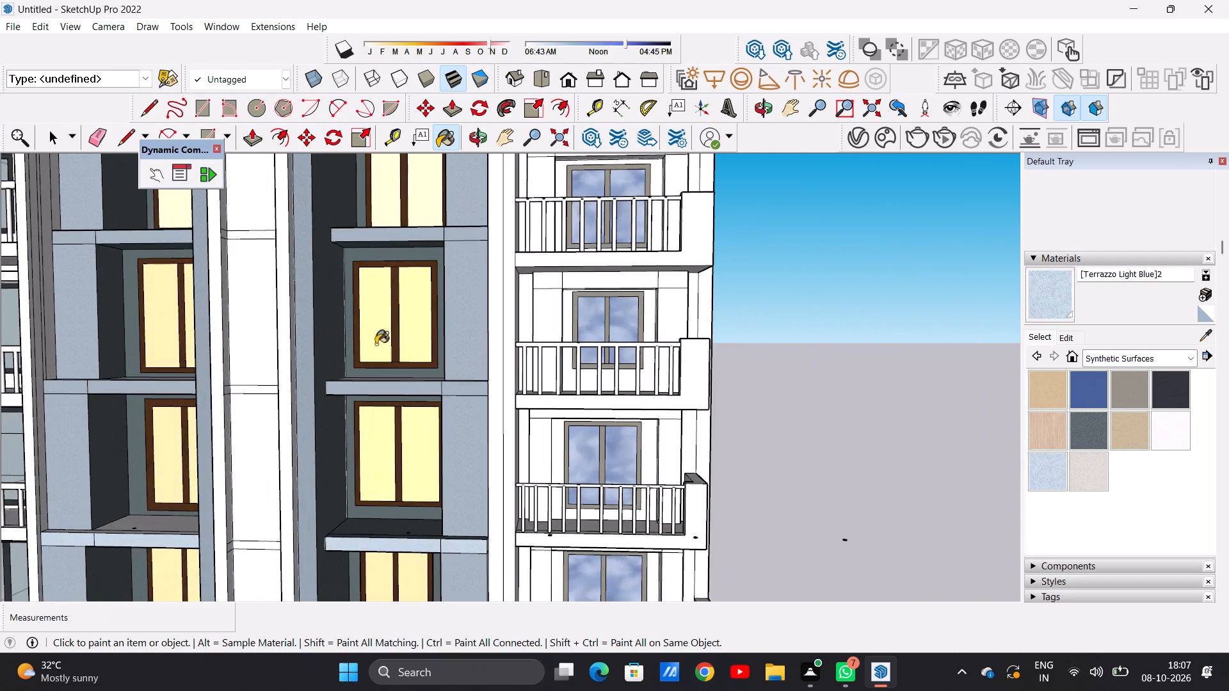
pyautogui.scroll(11, 374, 356)
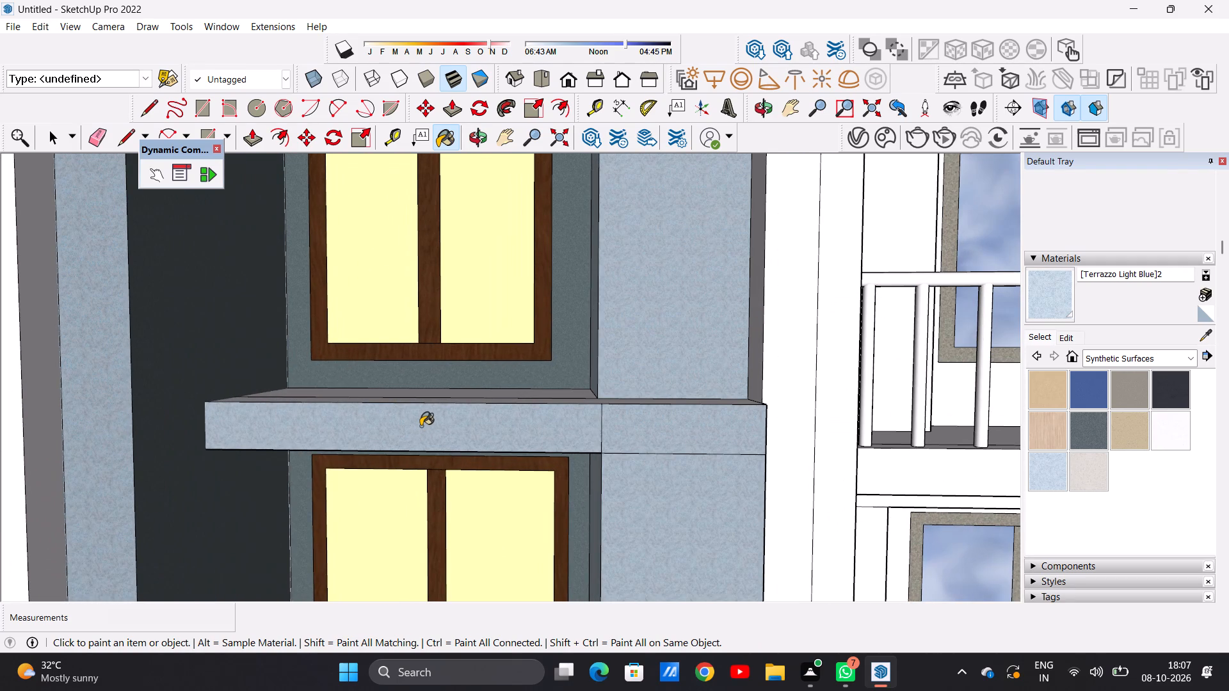
pyautogui.click(421, 426)
pyautogui.scroll(-14, 589, 426)
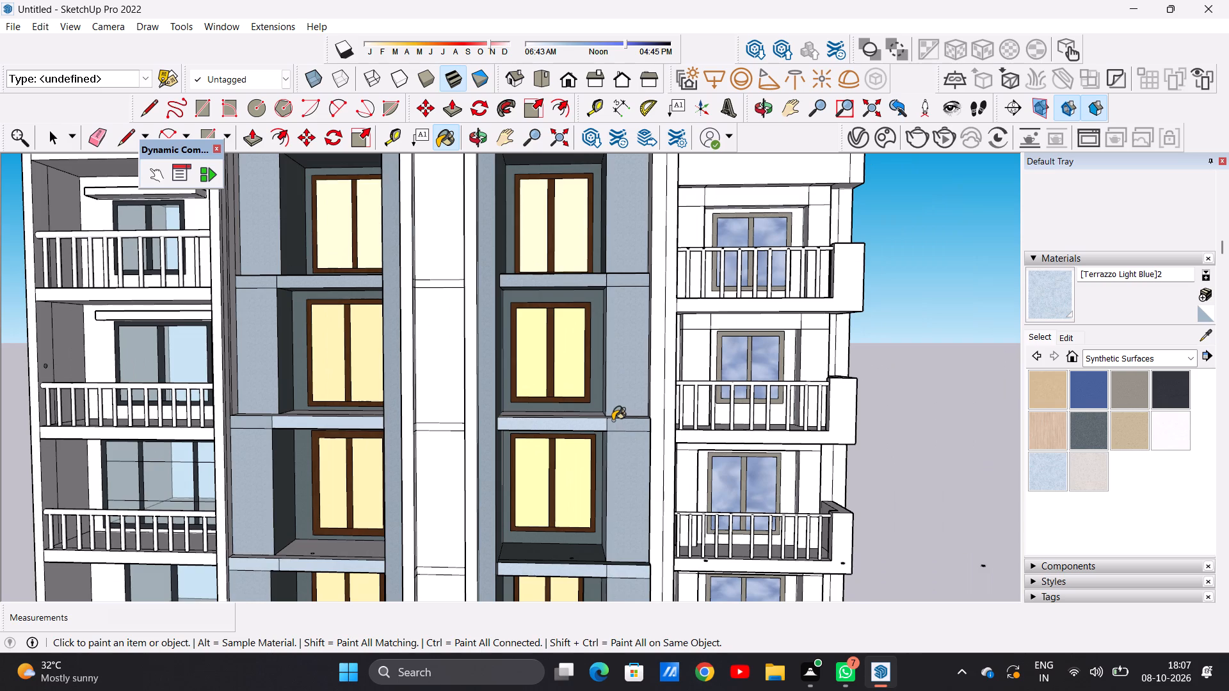
# Review the front facade's painted window bays, ledges and central vertical panel from several distances and angles.
pyautogui.scroll(-2, 603, 419)
pyautogui.scroll(-13, 552, 437)
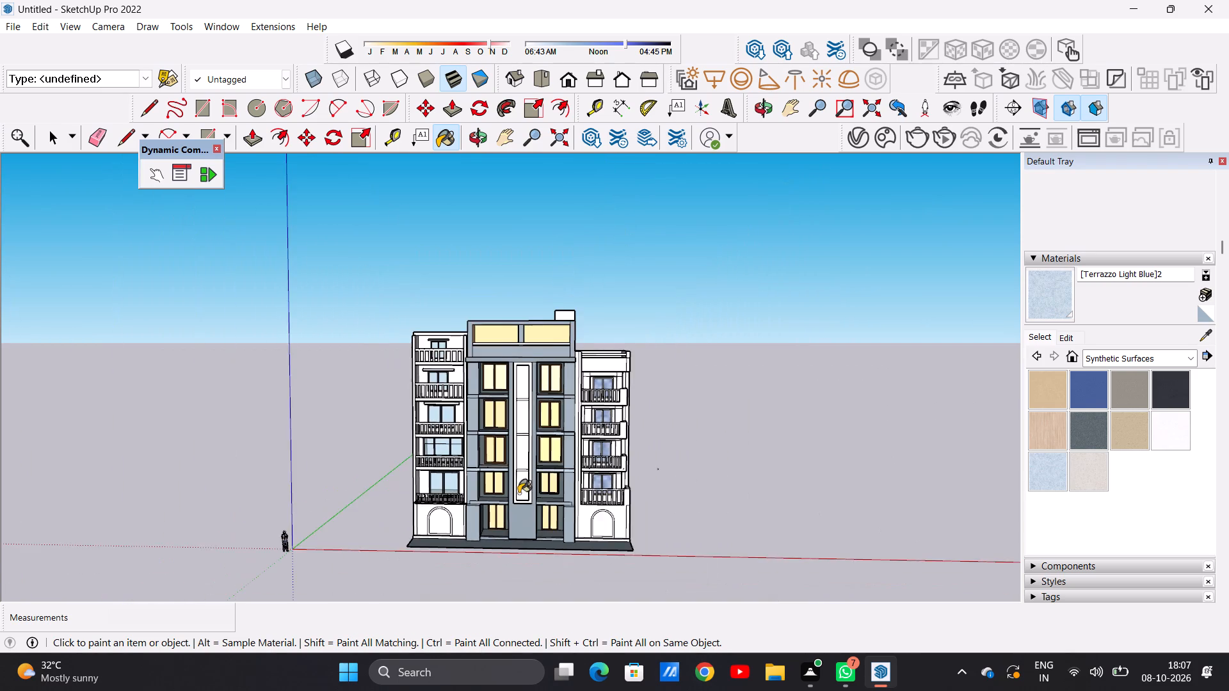
pyautogui.scroll(12, 518, 493)
pyautogui.scroll(-6, 518, 493)
pyautogui.scroll(6, 527, 244)
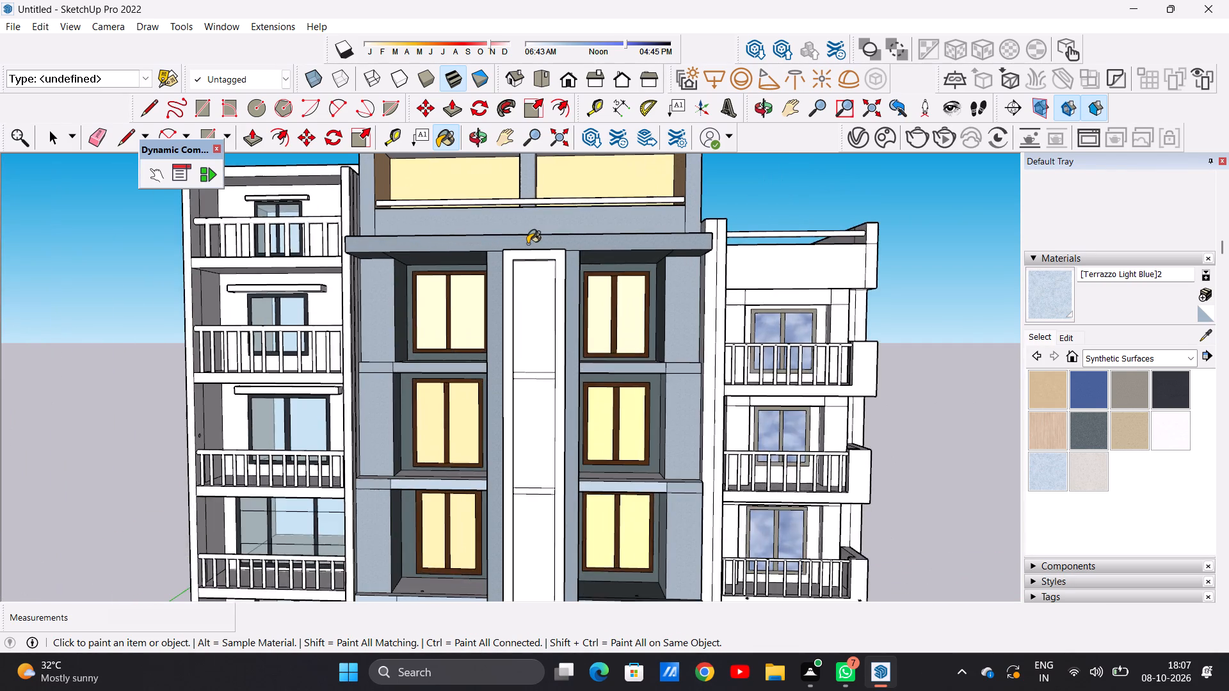
pyautogui.scroll(-3, 525, 250)
pyautogui.moveTo(603, 300); pyautogui.dragTo(585, 292, button='middle')
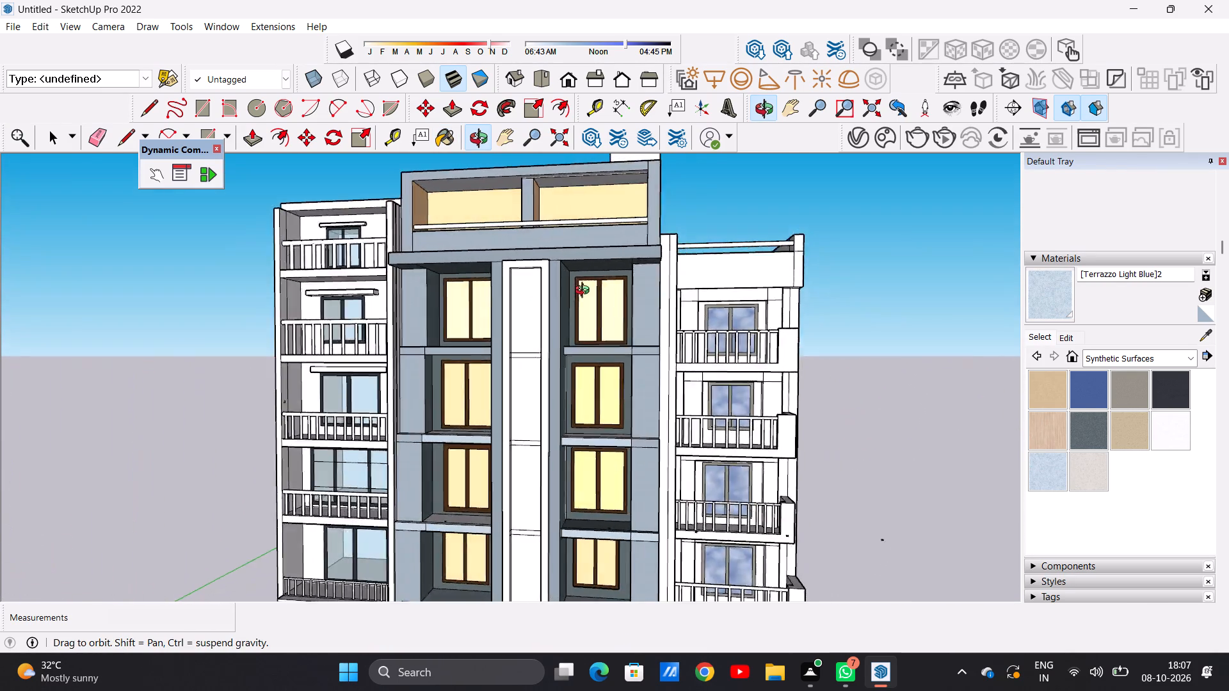
pyautogui.moveTo(585, 292); pyautogui.dragTo(595, 321, button='middle')
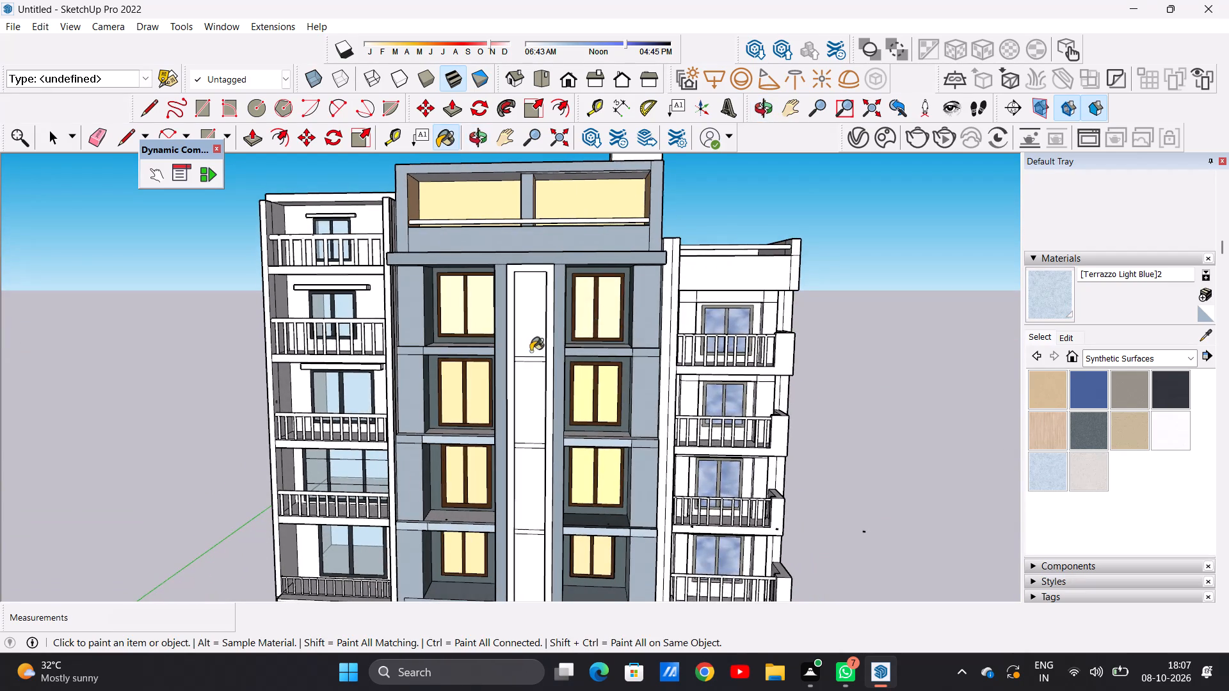
pyautogui.scroll(-5, 529, 351)
pyautogui.scroll(3, 483, 512)
pyautogui.press('space')
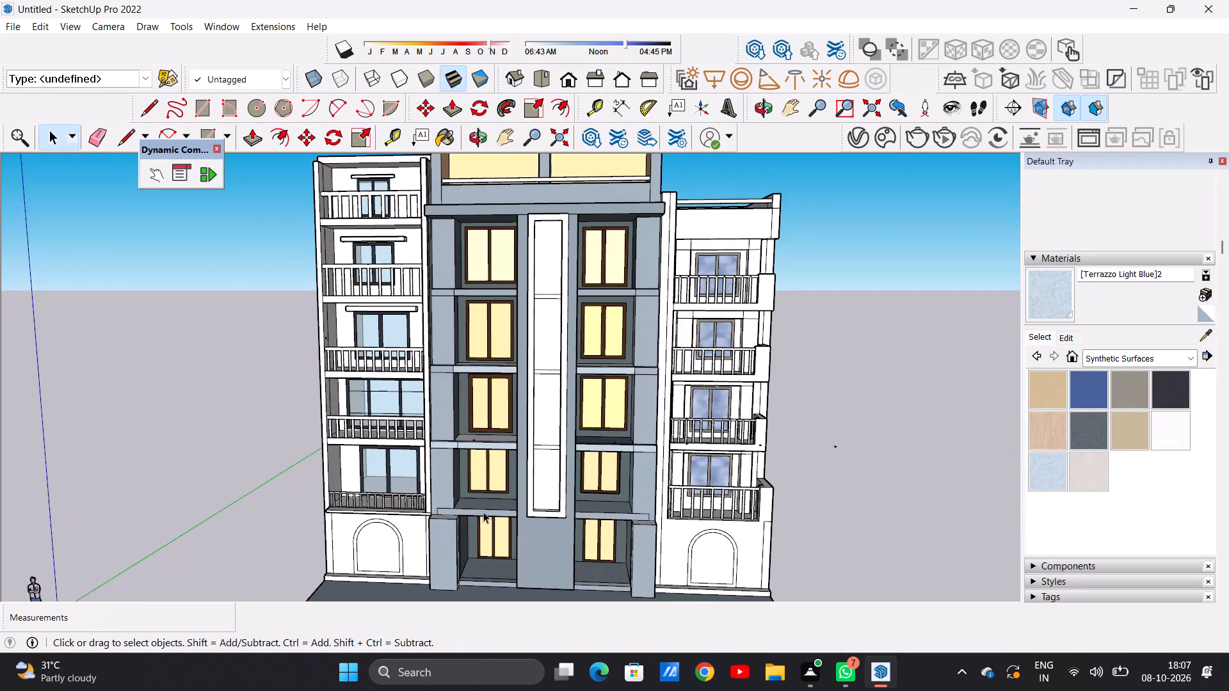
pyautogui.scroll(-8, 548, 448)
pyautogui.scroll(6, 522, 349)
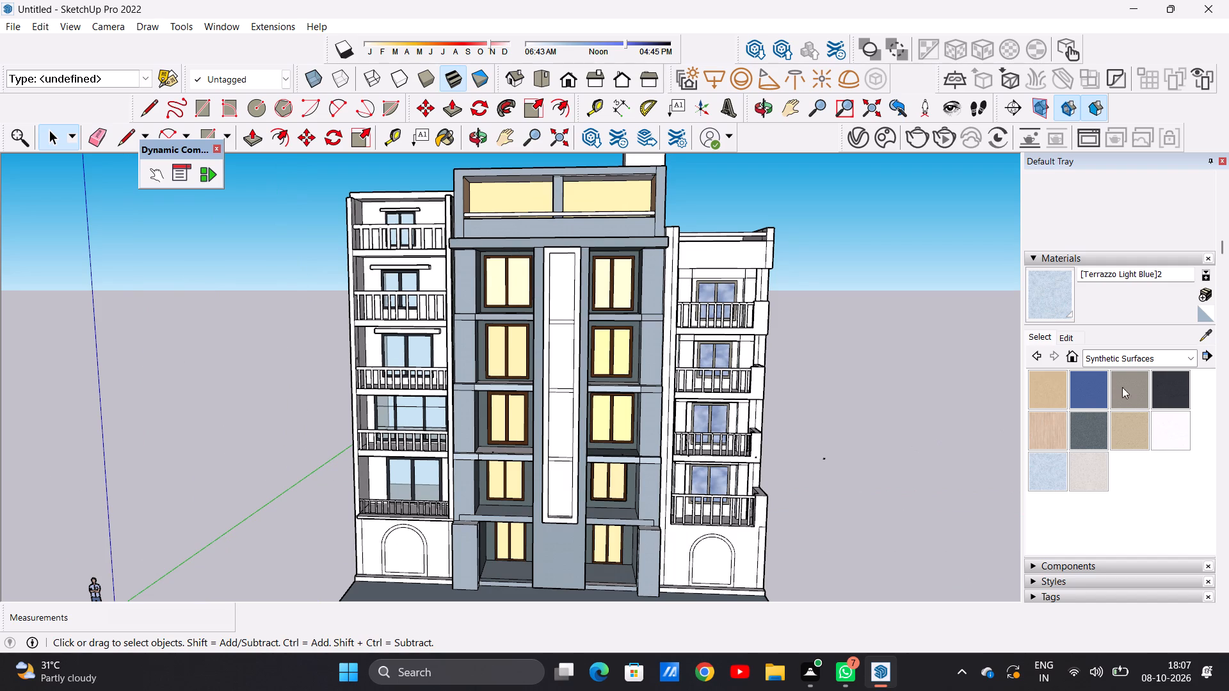
# Paint the front face of the frame around the central vertical panel with Wood Veneer 01 from the Wood materials.
pyautogui.click(1189, 361)
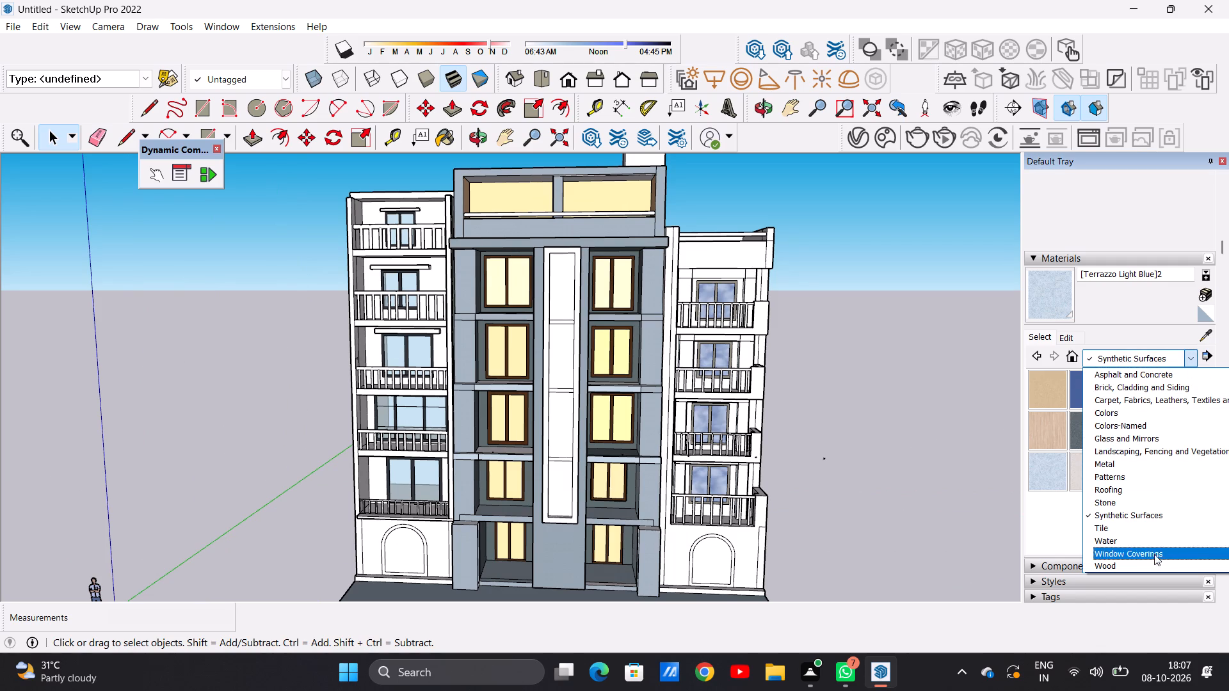
pyautogui.click(1109, 562)
pyautogui.click(1128, 482)
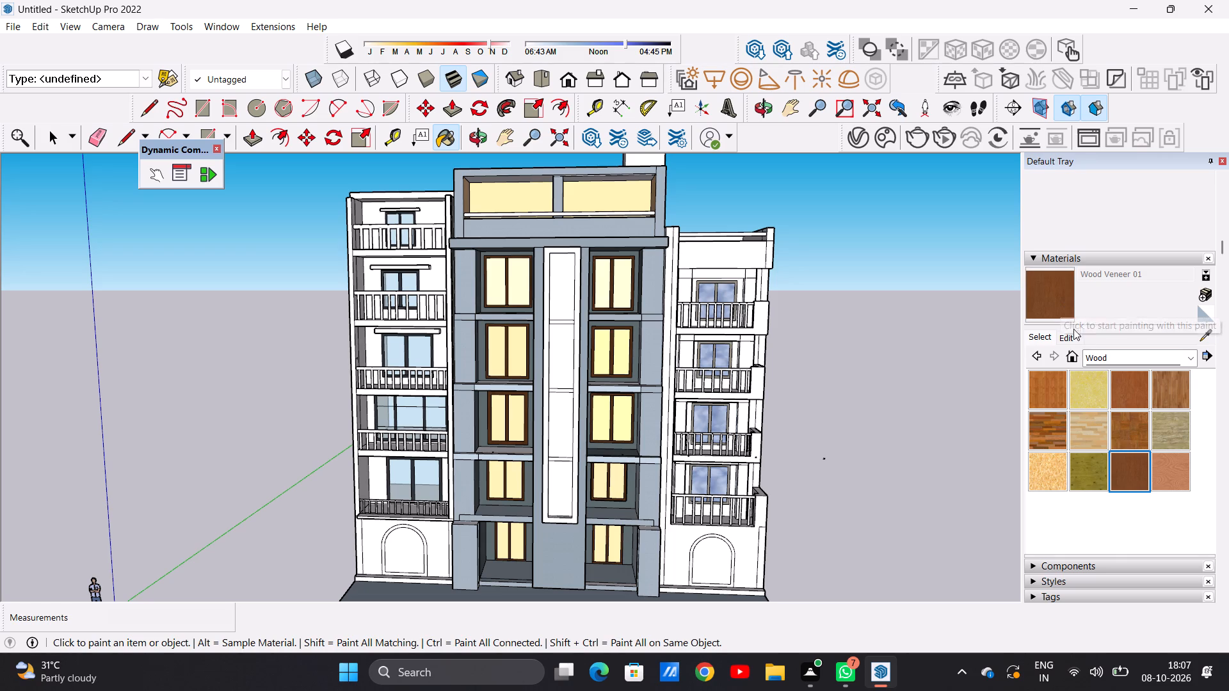
pyautogui.click(1047, 299)
pyautogui.scroll(5, 608, 352)
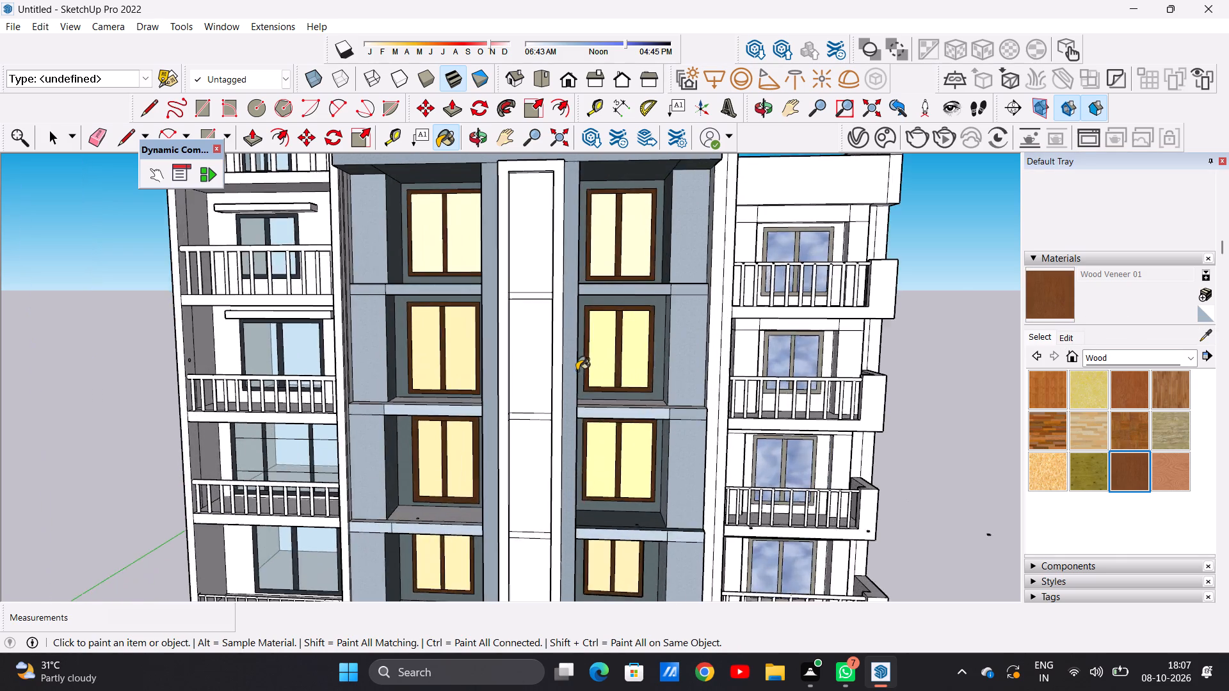
pyautogui.scroll(5, 564, 374)
pyautogui.click(554, 366)
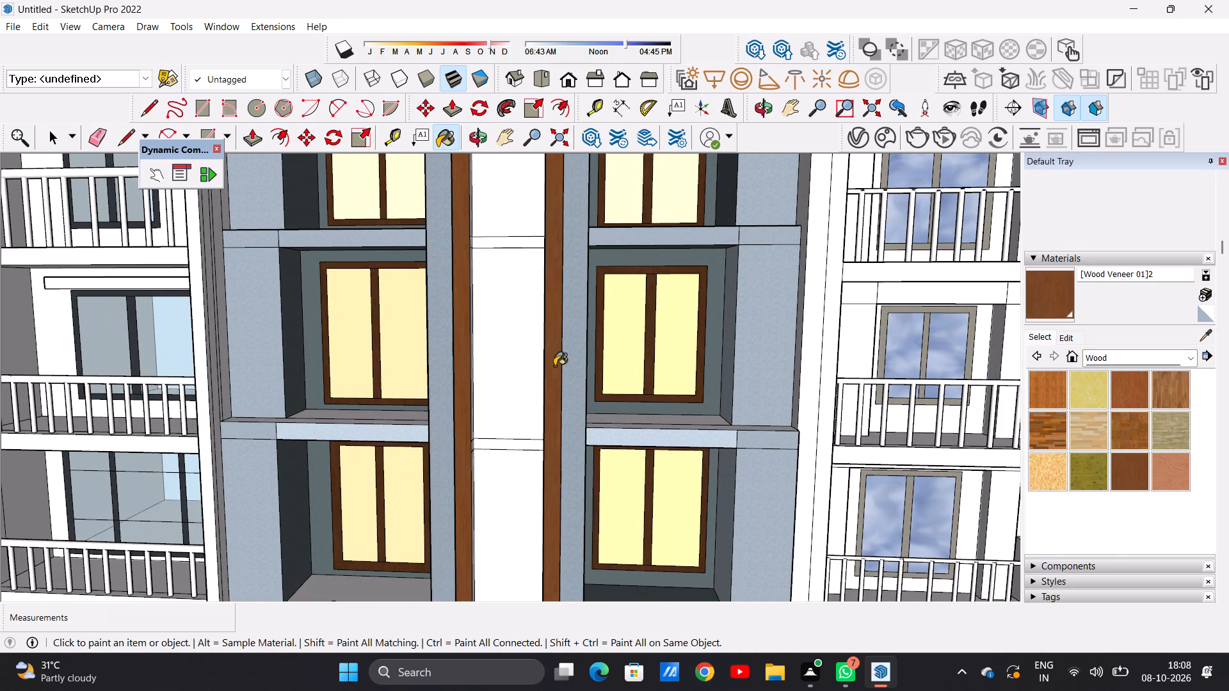
# Paint the left and right outer side faces of the central vertical panel's frame with Wood Veneer 01.
pyautogui.scroll(-11, 549, 371)
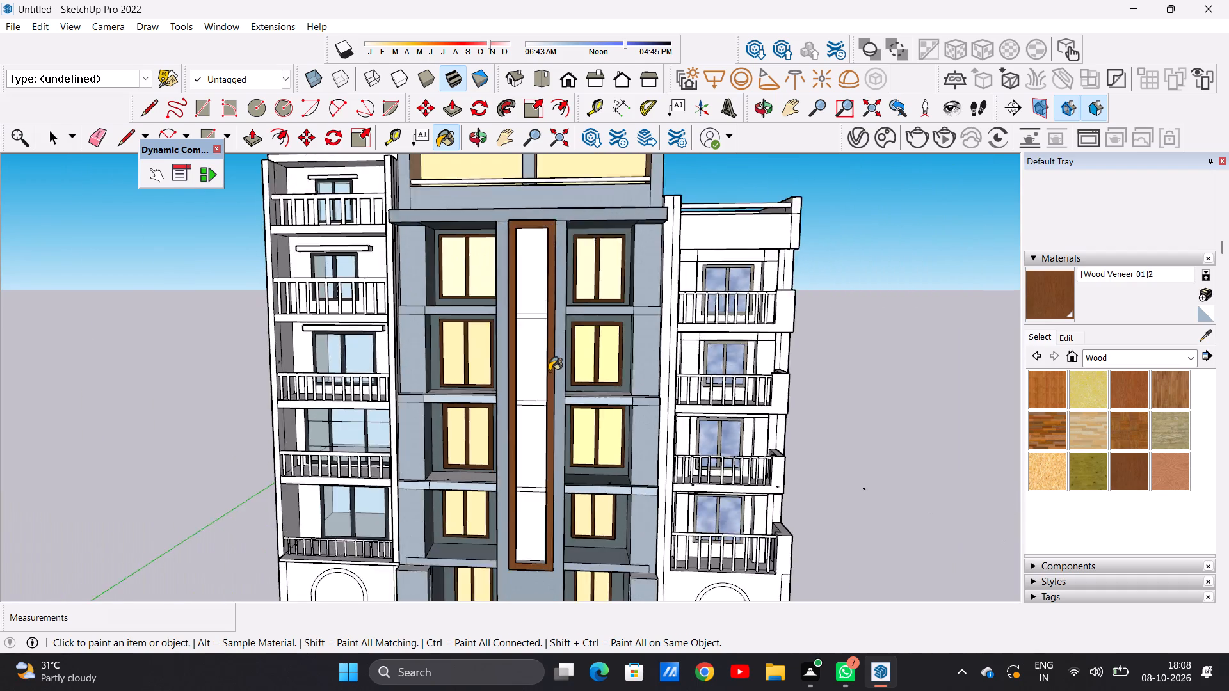
pyautogui.scroll(-2, 549, 371)
pyautogui.moveTo(486, 370); pyautogui.dragTo(609, 370, button='middle')
pyautogui.scroll(10, 556, 354)
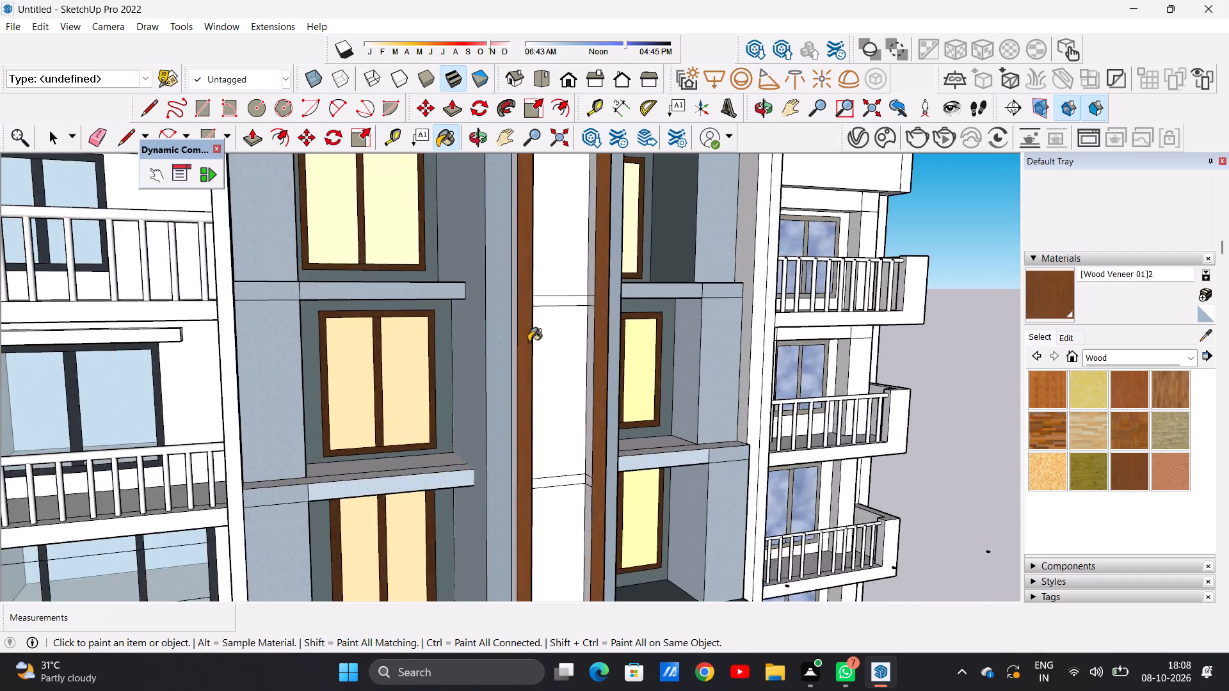
pyautogui.scroll(6, 529, 342)
pyautogui.click(510, 344)
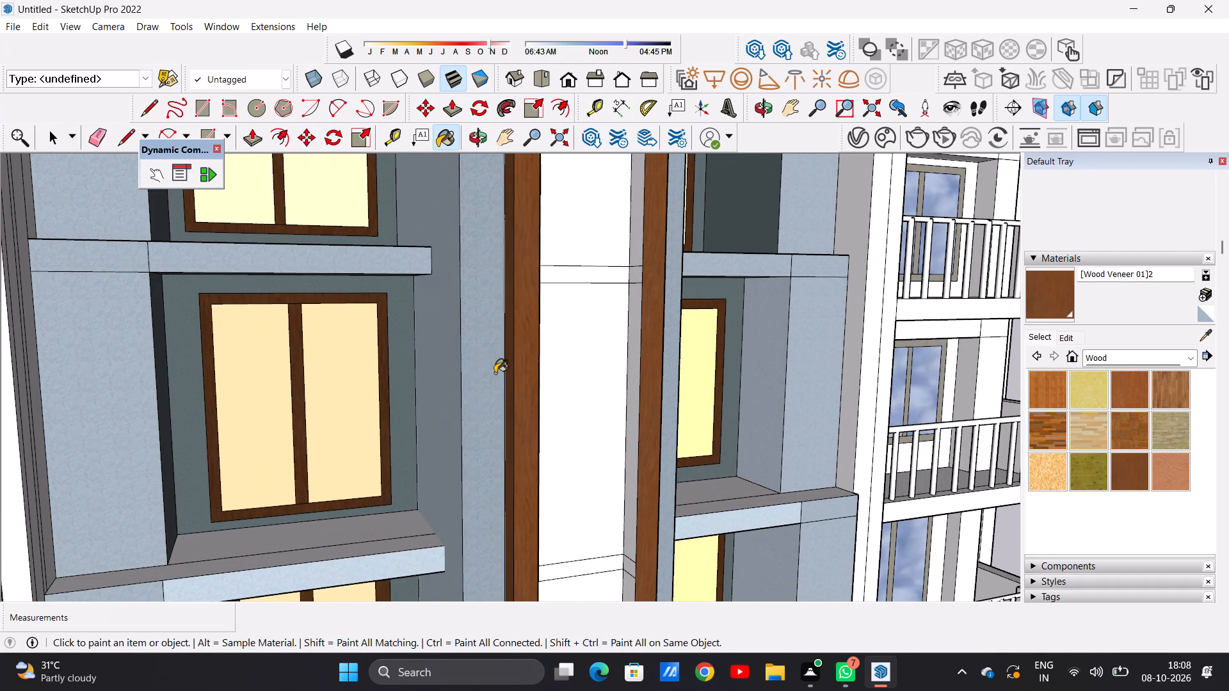
pyautogui.scroll(-13, 495, 381)
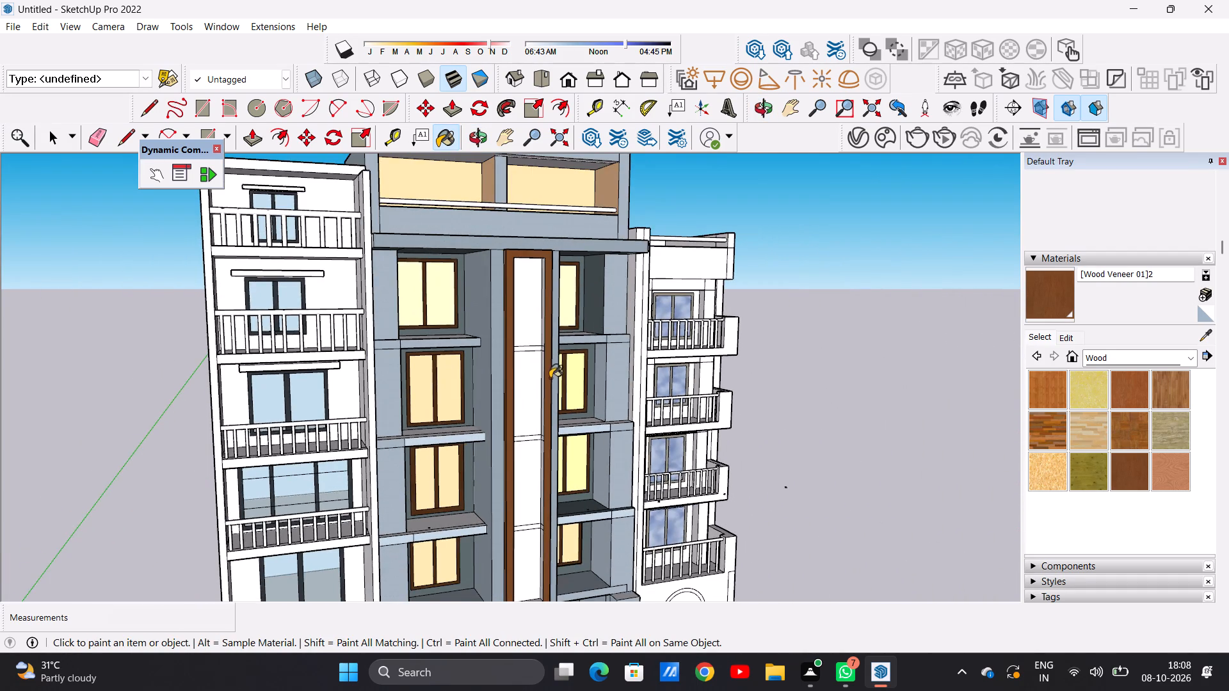
pyautogui.moveTo(512, 388); pyautogui.dragTo(261, 382, button='middle')
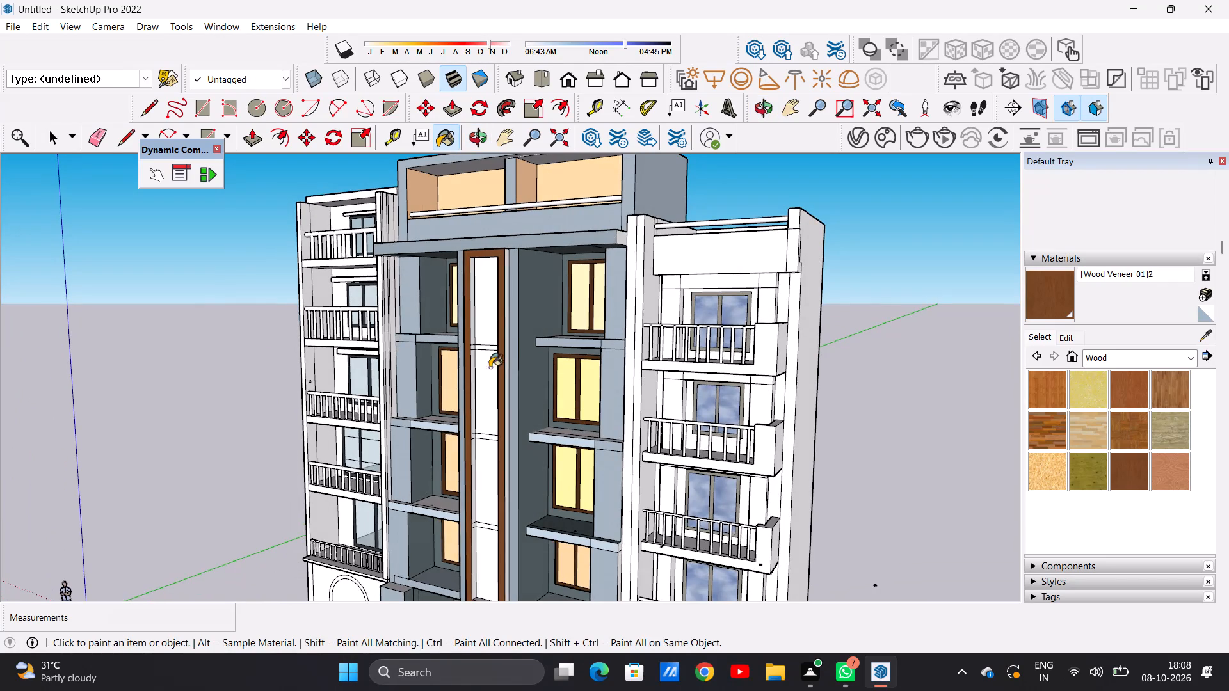
pyautogui.scroll(12, 511, 311)
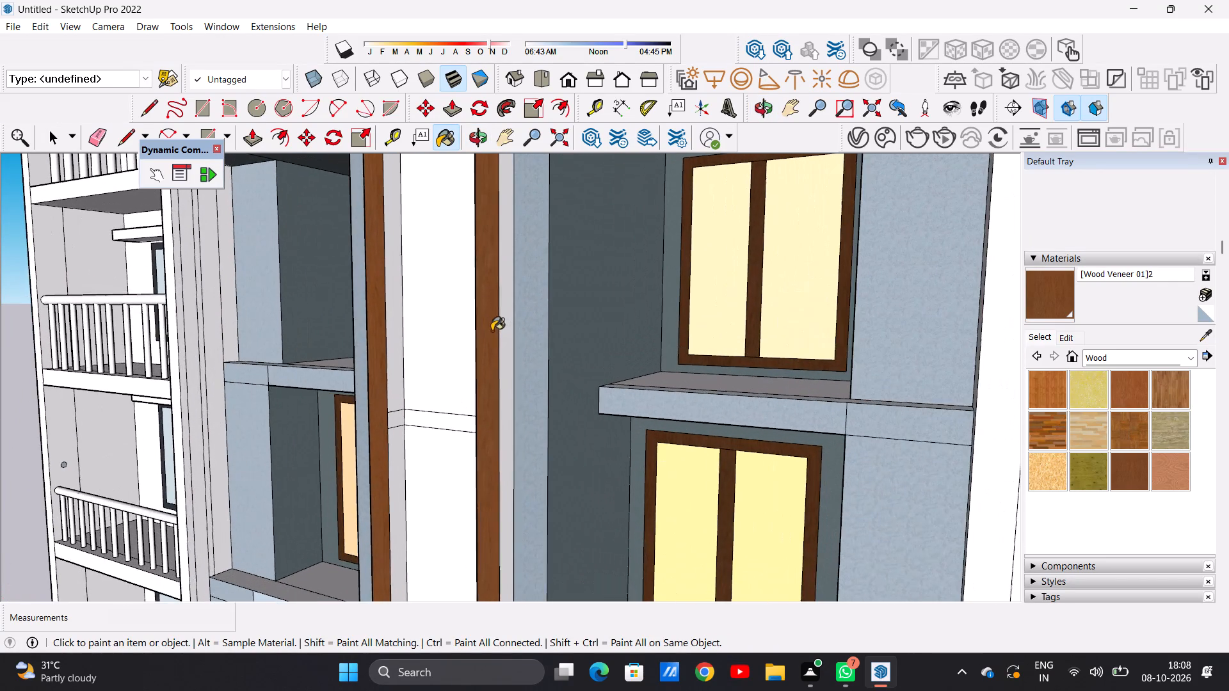
pyautogui.scroll(6, 502, 319)
pyautogui.click(507, 312)
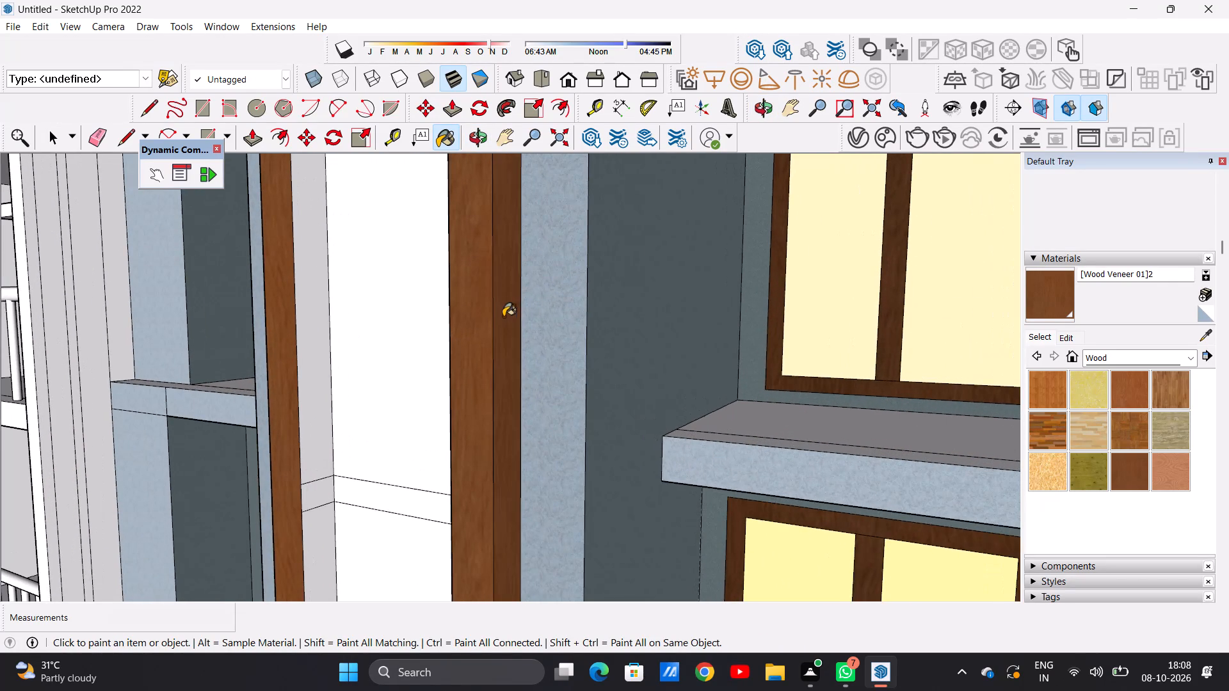
# Paint the left and right inner side faces of the central vertical panel's frame with Wood Veneer 01.
pyautogui.scroll(-20, 499, 337)
pyautogui.scroll(-5, 499, 337)
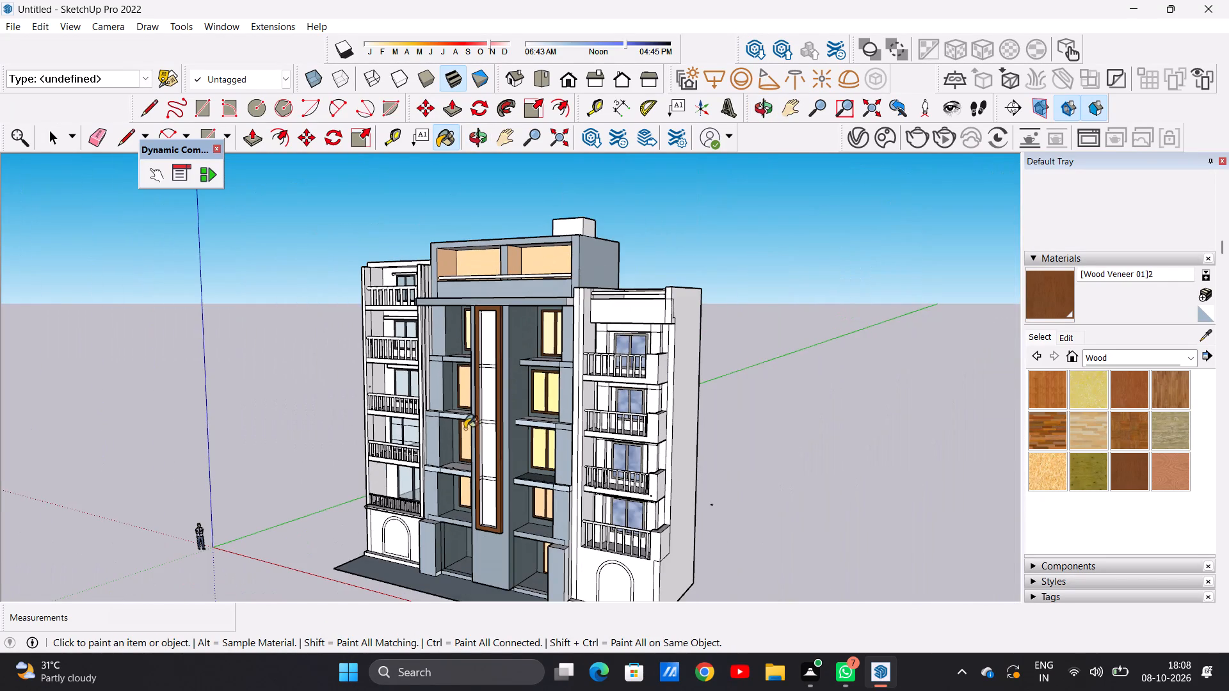
pyautogui.scroll(5, 461, 471)
pyautogui.scroll(18, 501, 287)
pyautogui.scroll(4, 456, 281)
pyautogui.click(456, 281)
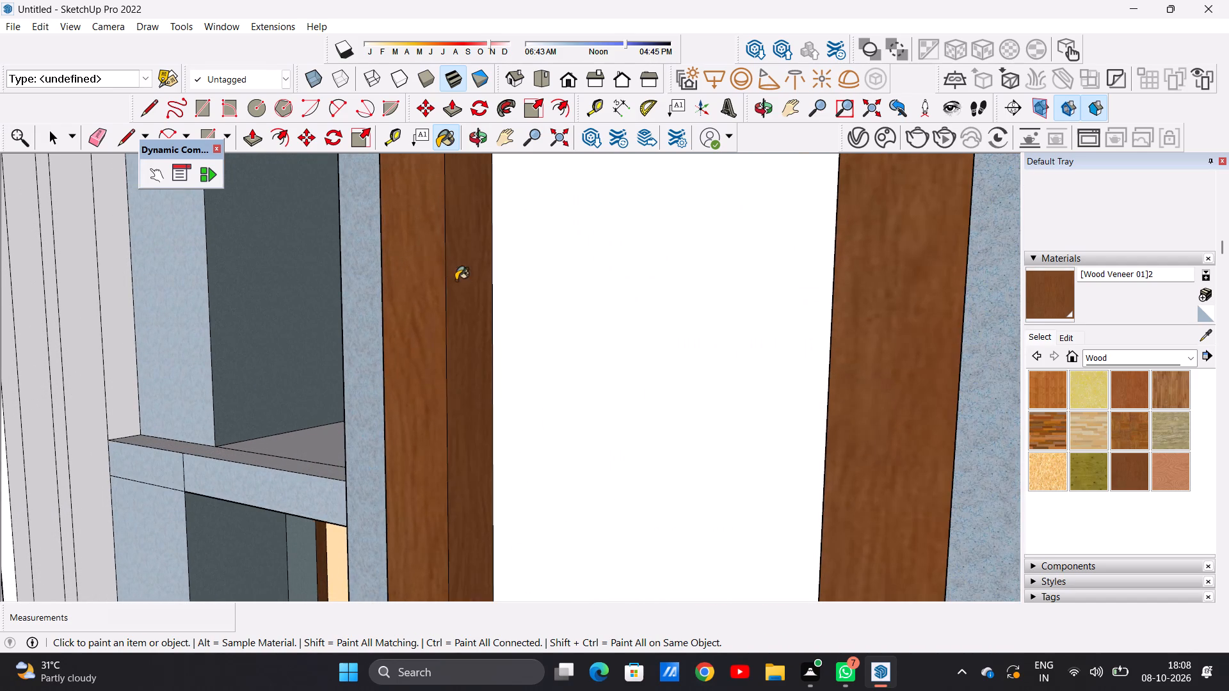
pyautogui.scroll(-17, 463, 307)
pyautogui.moveTo(475, 331); pyautogui.dragTo(748, 353, button='middle')
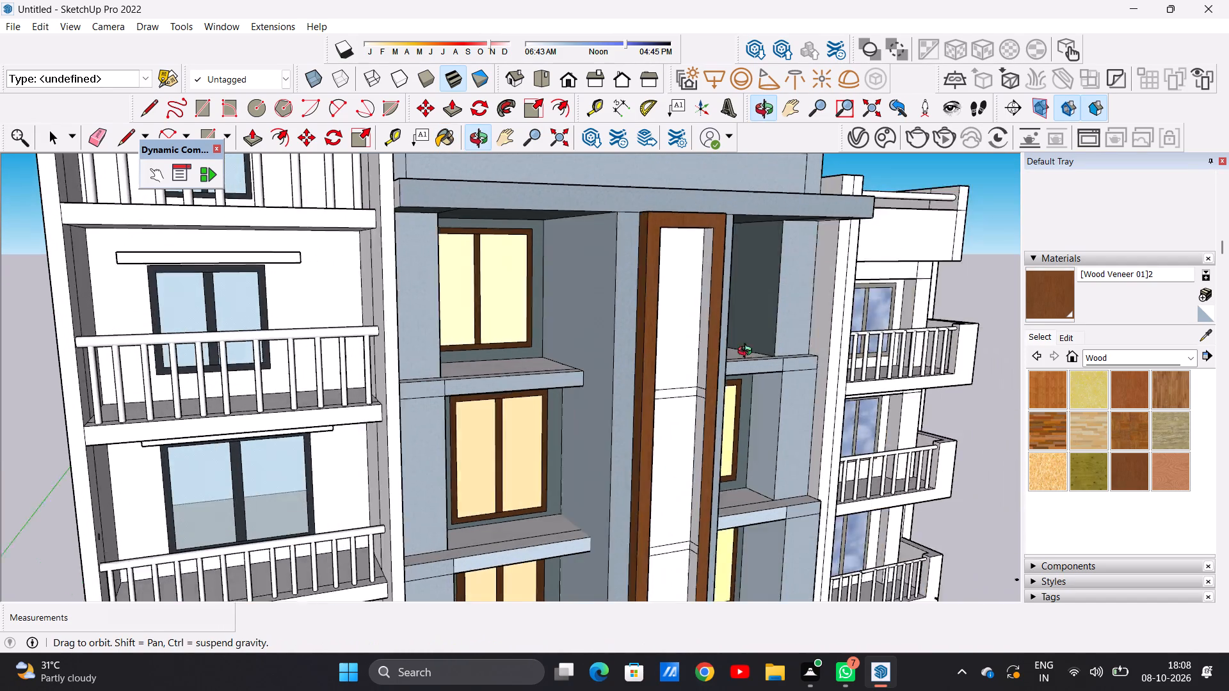
pyautogui.moveTo(748, 353); pyautogui.dragTo(764, 353, button='middle')
pyautogui.scroll(13, 713, 356)
pyautogui.click(704, 353)
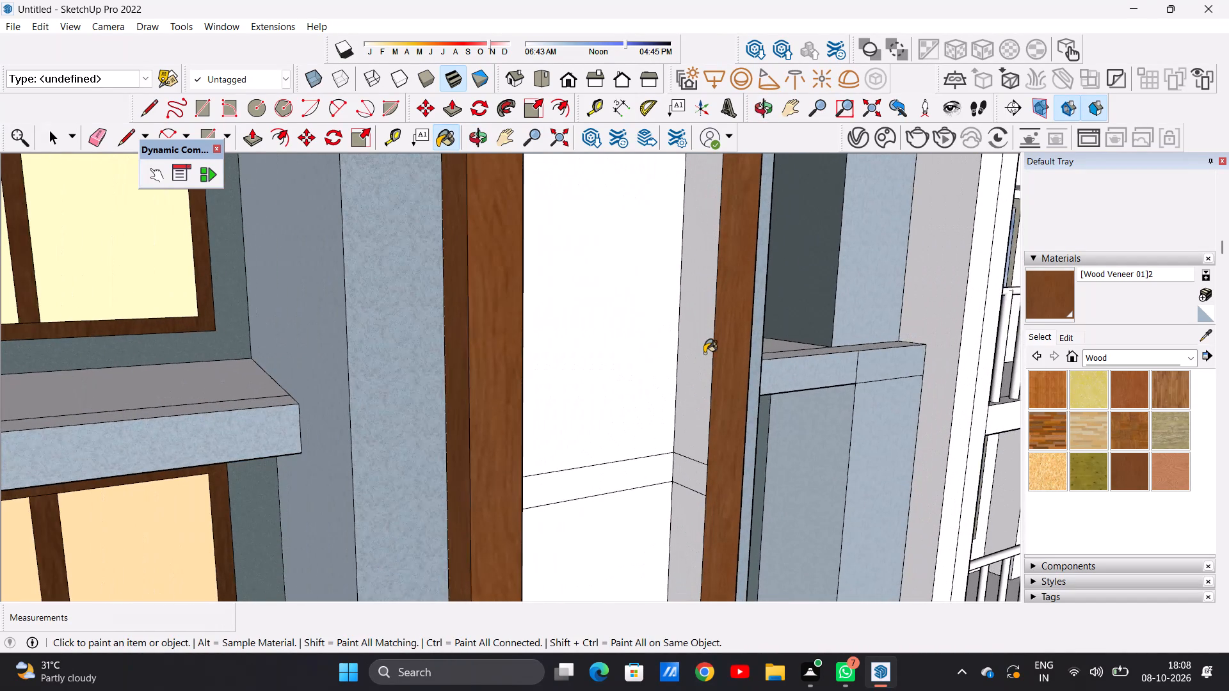
# Paint the uppermost floor-level strip and the segment below it on the central frame's right inner side with Wood Veneer 01.
pyautogui.click(693, 481)
pyautogui.scroll(-4, 639, 375)
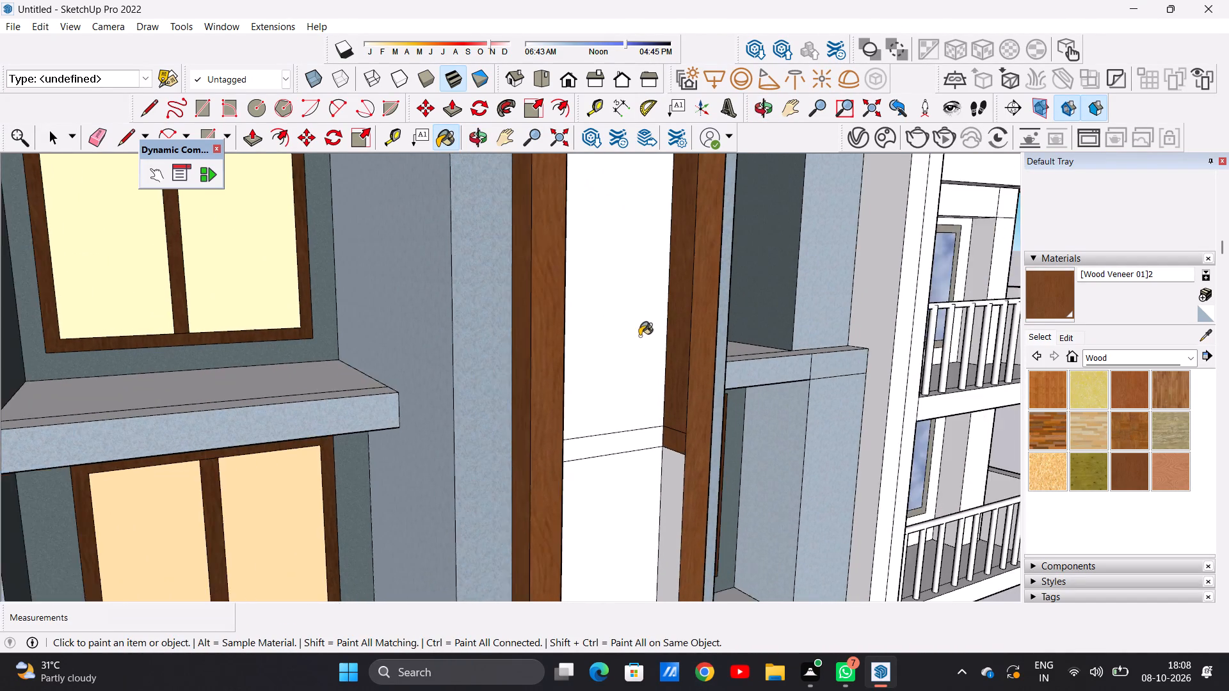
pyautogui.scroll(-20, 639, 336)
pyautogui.scroll(-3, 639, 336)
pyautogui.scroll(5, 602, 364)
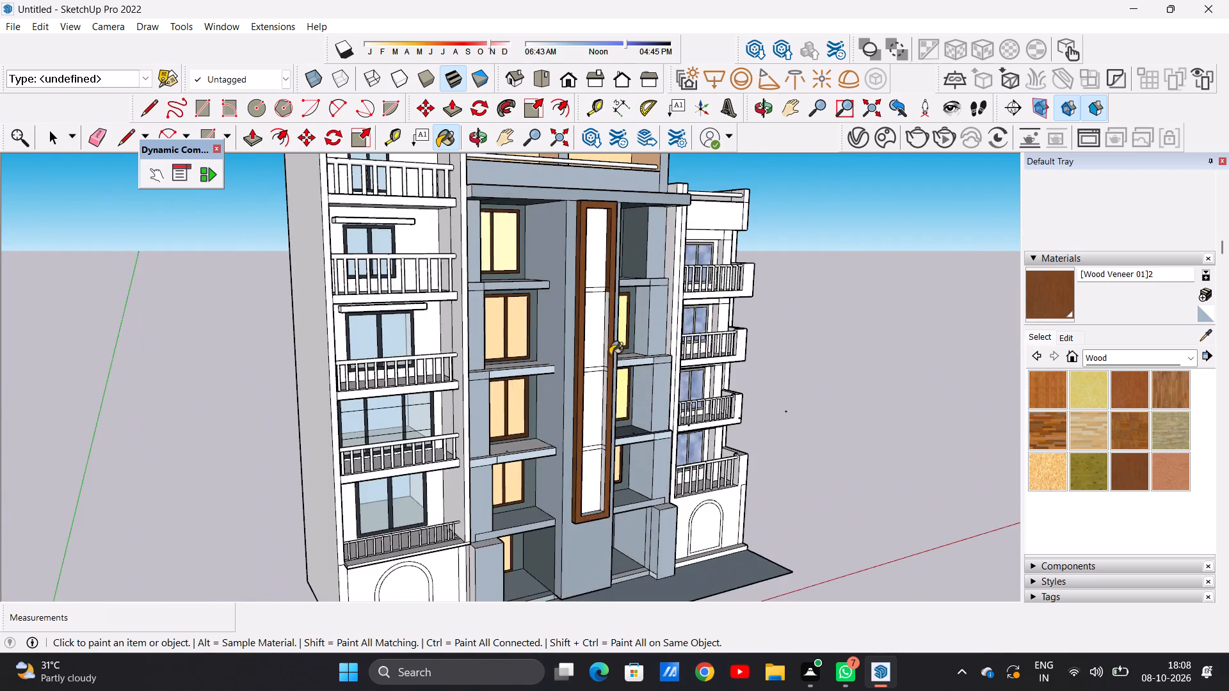
pyautogui.scroll(18, 613, 347)
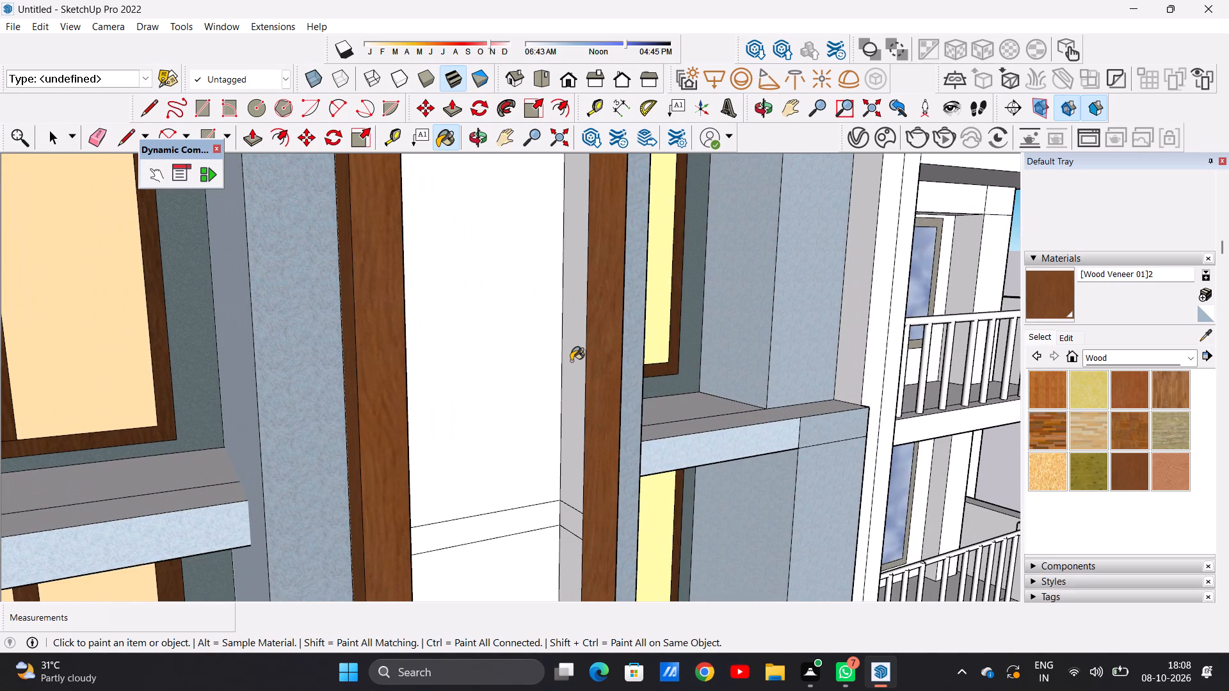
pyautogui.click(572, 362)
# Paint the two lower segments and the lowest floor-level strip on the central frame's right inner side with Wood Veneer 01.
pyautogui.scroll(-16, 533, 402)
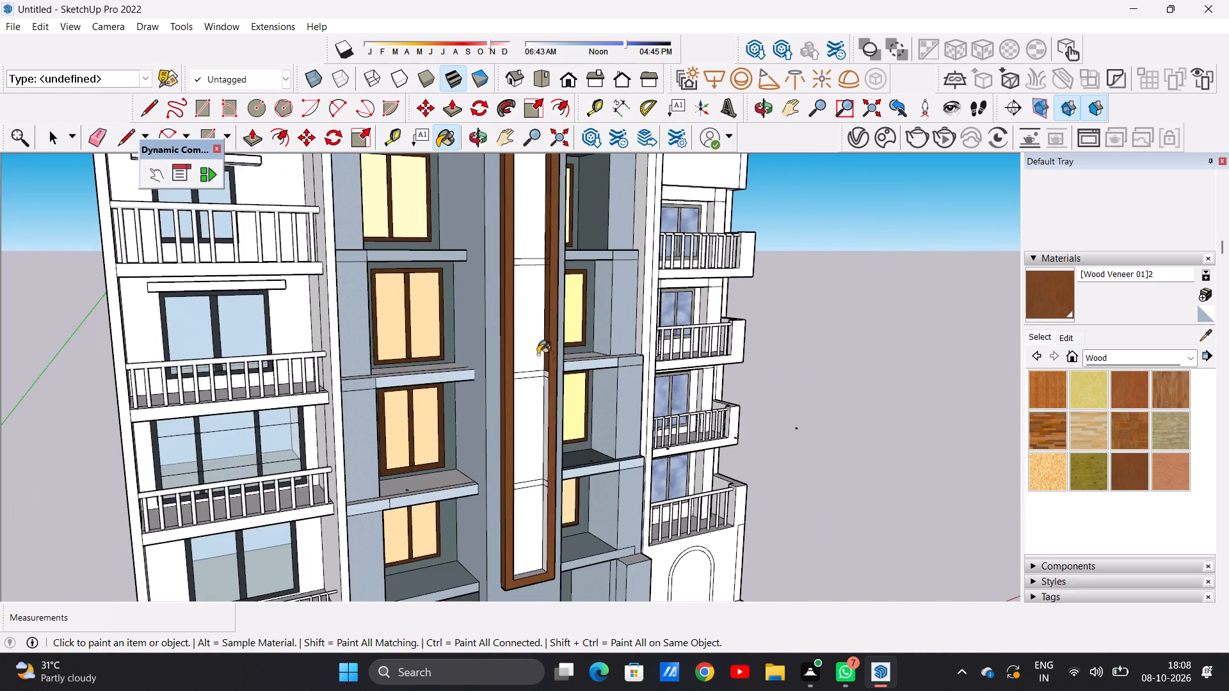
pyautogui.scroll(19, 542, 457)
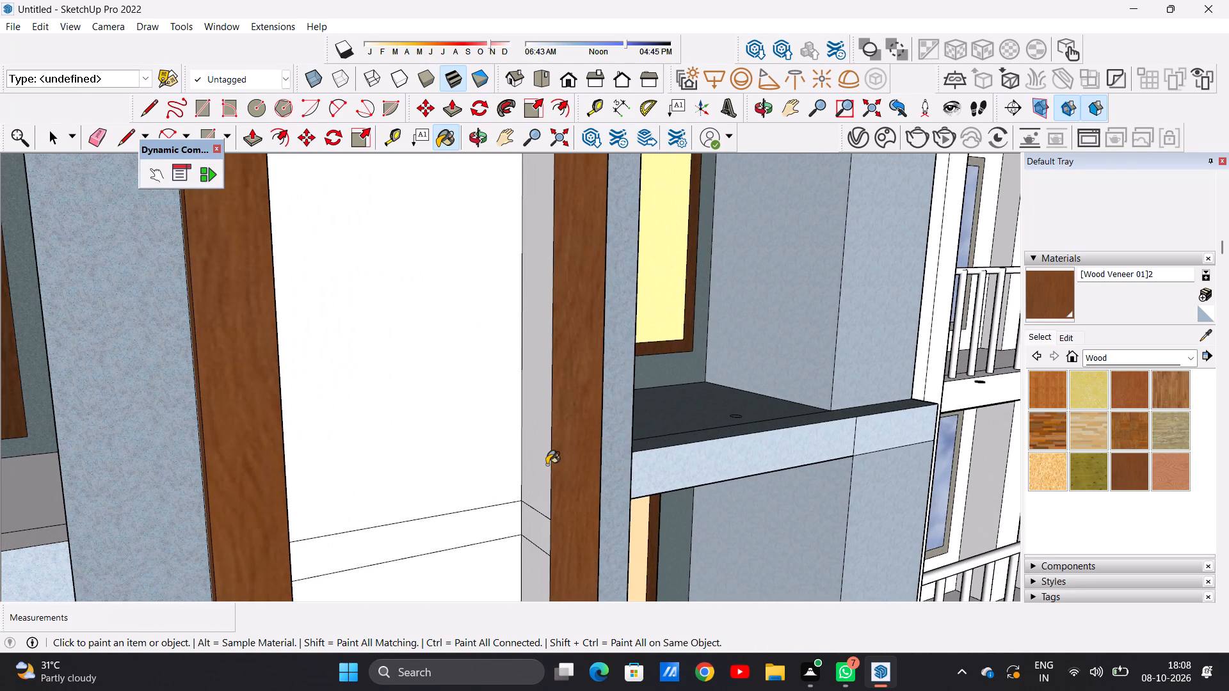
pyautogui.click(545, 465)
pyautogui.click(545, 528)
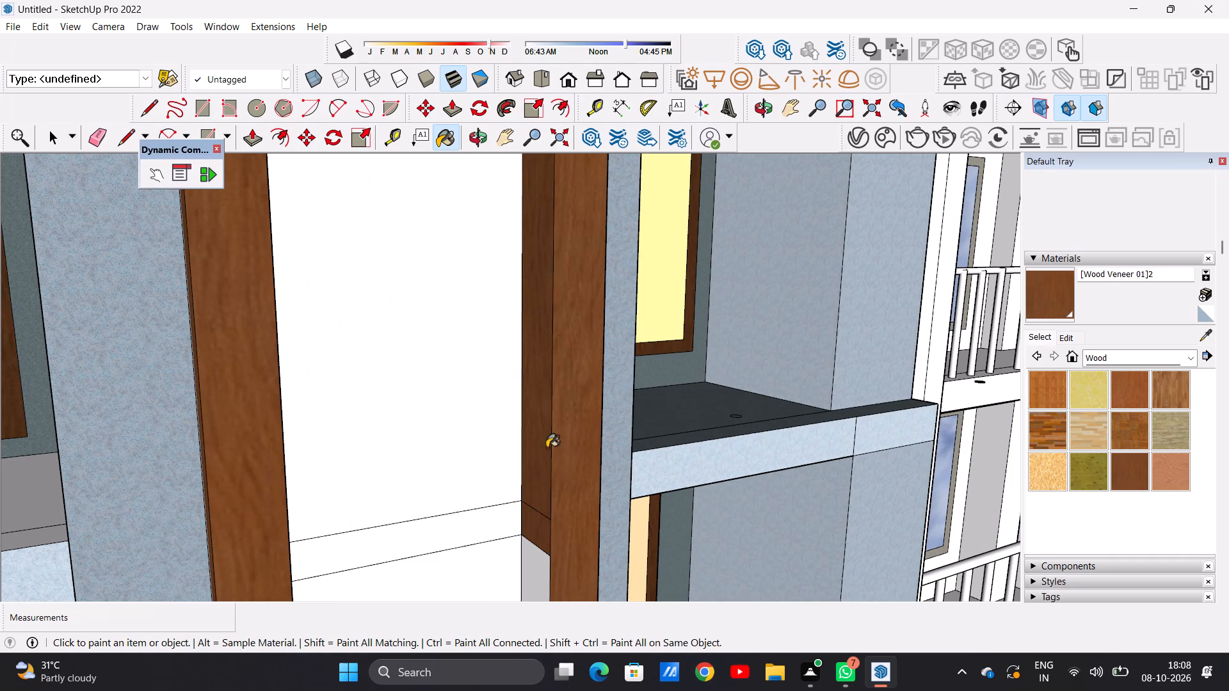
pyautogui.scroll(-16, 551, 406)
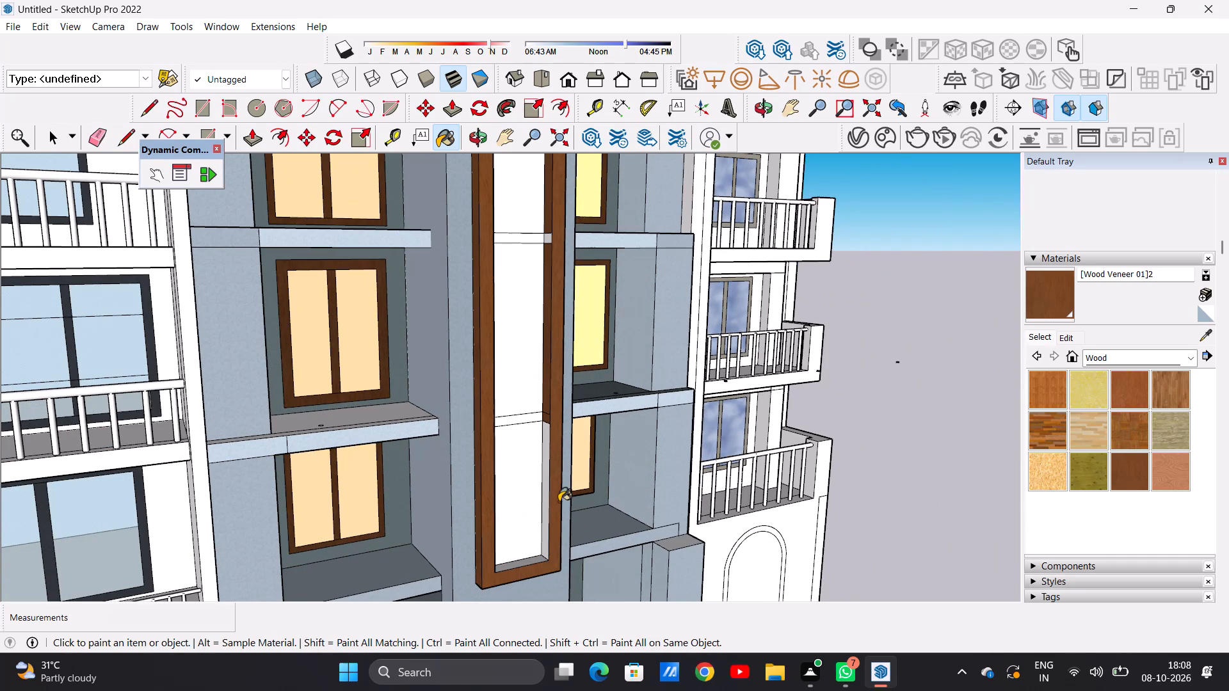
pyautogui.scroll(2, 555, 507)
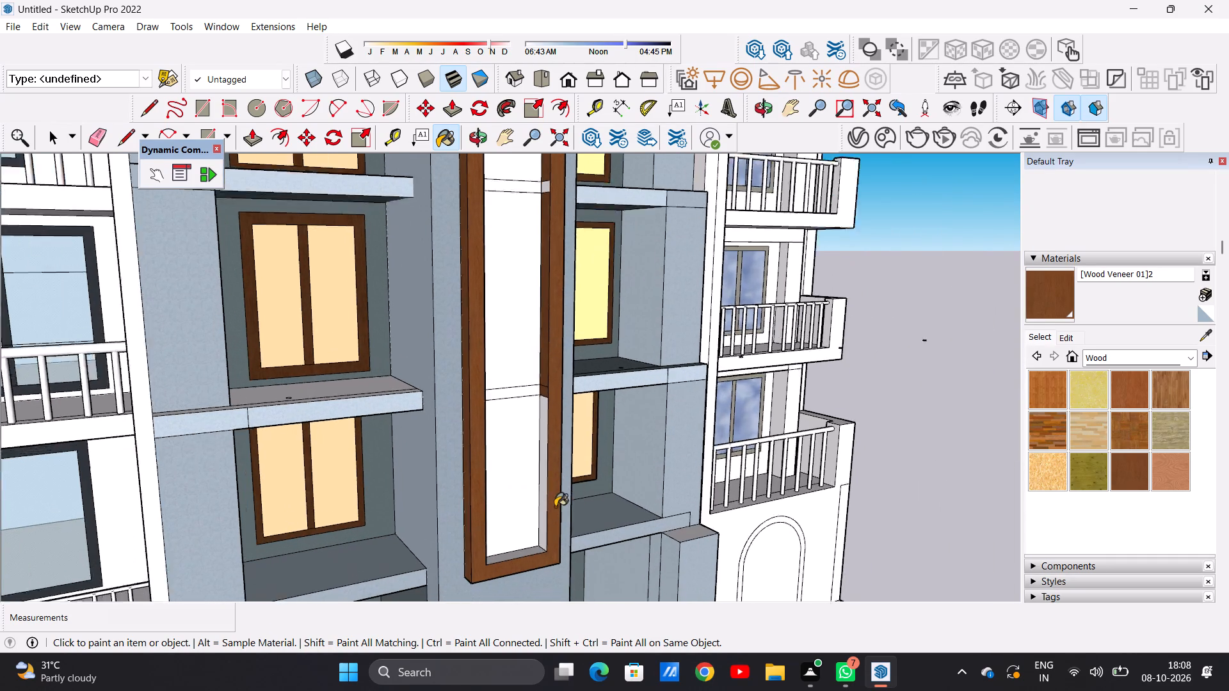
pyautogui.scroll(15, 555, 507)
pyautogui.click(523, 470)
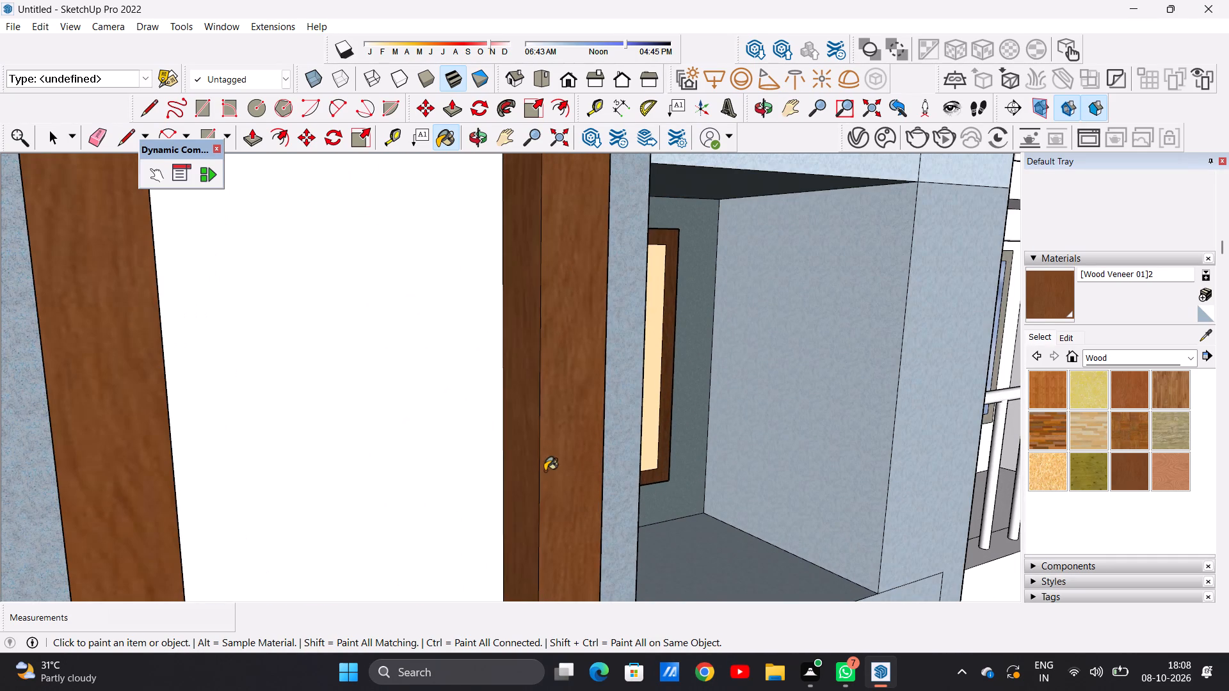
# Paint the second segment and the uppermost floor-level strip on the central frame's left inner side with Wood Veneer 01.
pyautogui.scroll(-20, 545, 471)
pyautogui.scroll(-6, 545, 471)
pyautogui.moveTo(549, 446); pyautogui.dragTo(344, 409, button='middle')
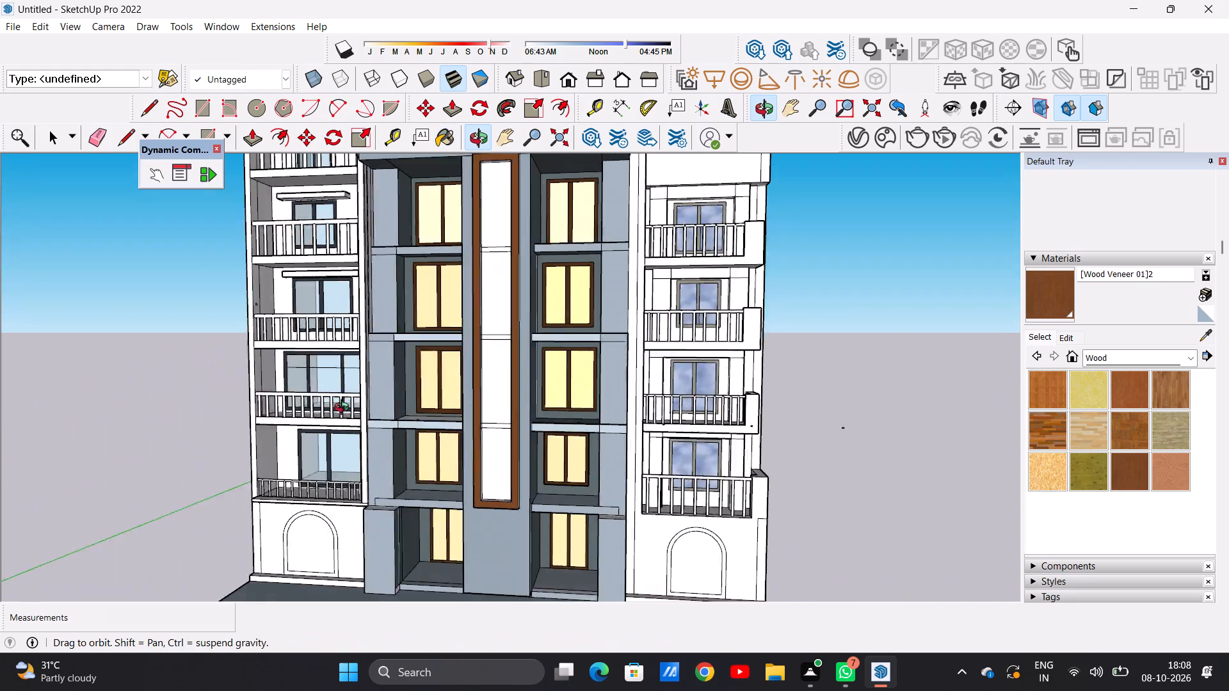
pyautogui.moveTo(344, 409); pyautogui.dragTo(211, 390, button='middle')
pyautogui.scroll(4, 445, 269)
pyautogui.scroll(2, 516, 283)
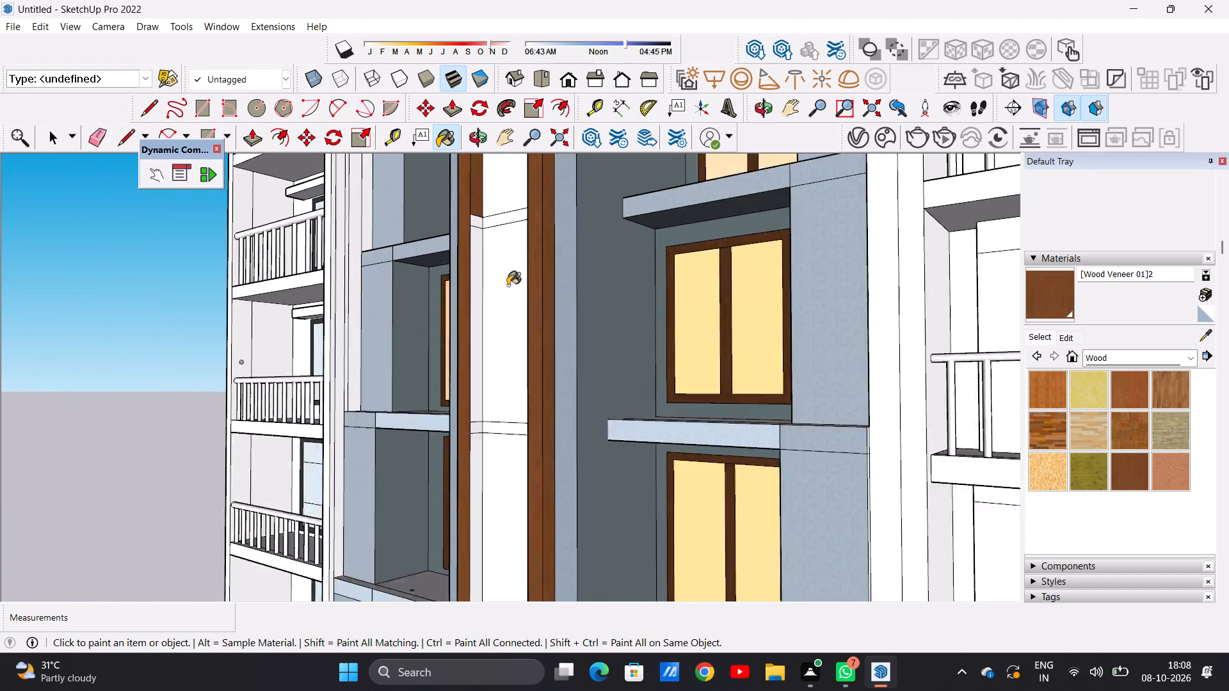
pyautogui.scroll(10, 508, 285)
pyautogui.click(467, 307)
pyautogui.scroll(-7, 469, 349)
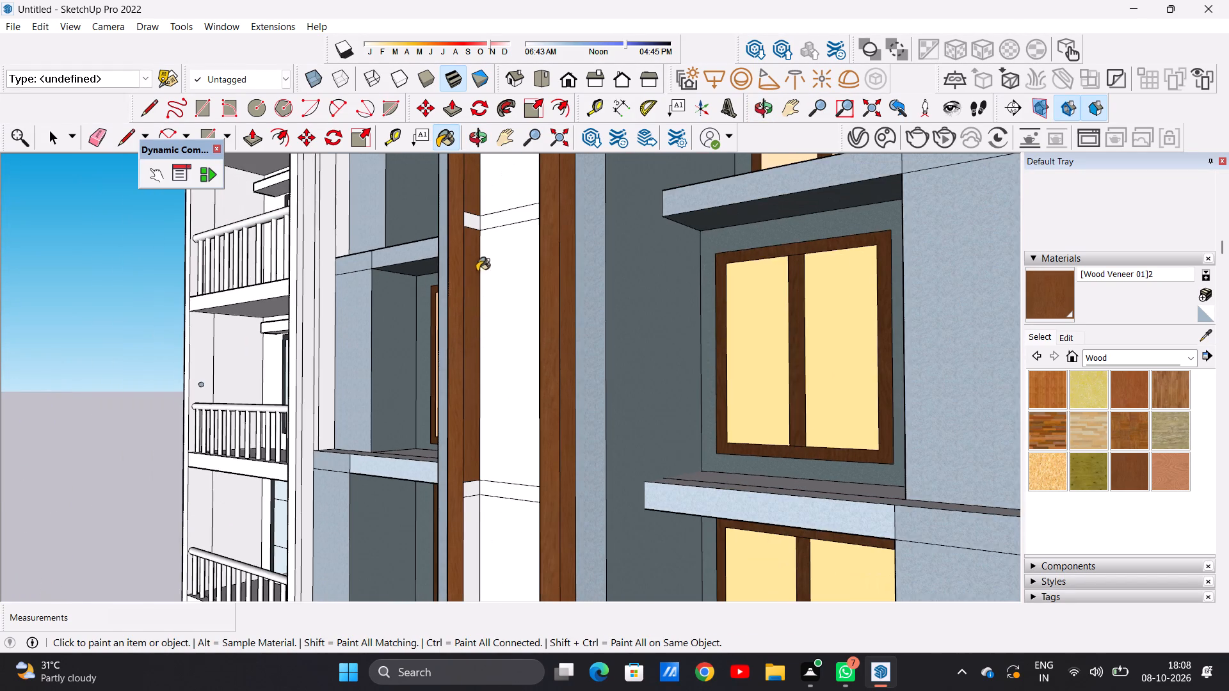
pyautogui.scroll(17, 466, 221)
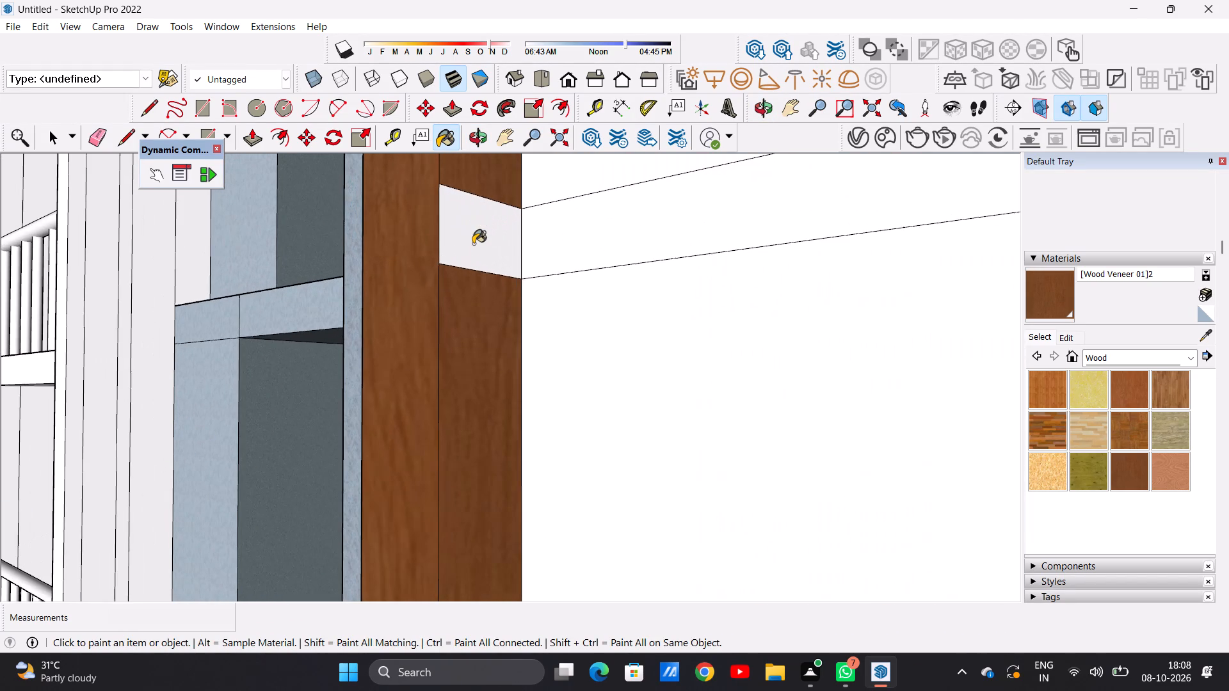
pyautogui.click(473, 244)
# Paint the third segment and the middle floor-level strip on the central frame's left inner side with Wood Veneer 01.
pyautogui.scroll(-20, 479, 280)
pyautogui.scroll(-5, 479, 280)
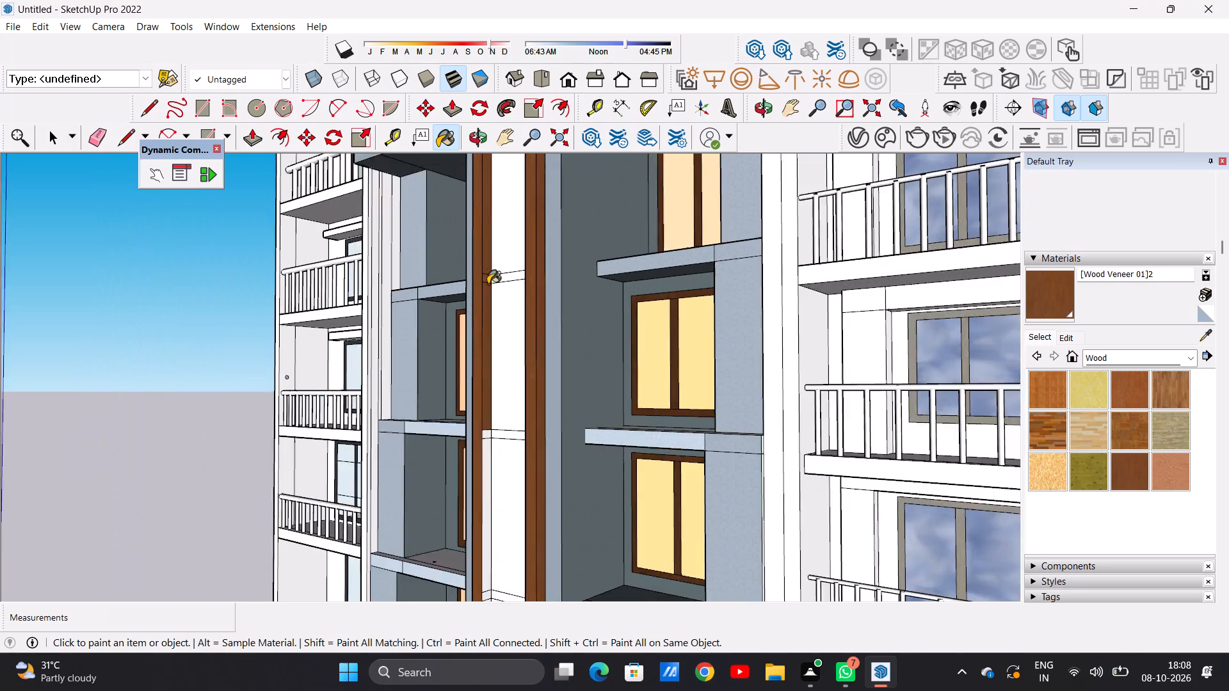
pyautogui.scroll(-3, 488, 284)
pyautogui.scroll(15, 488, 467)
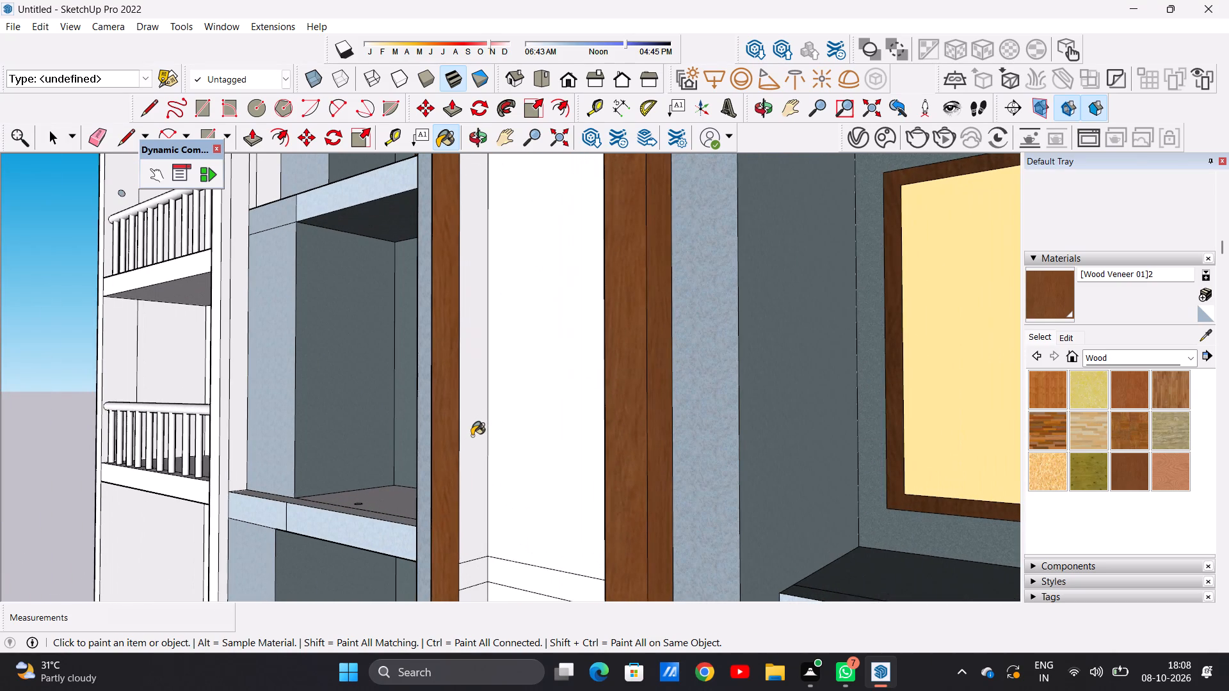
pyautogui.click(470, 437)
pyautogui.scroll(-11, 481, 445)
pyautogui.scroll(7, 490, 308)
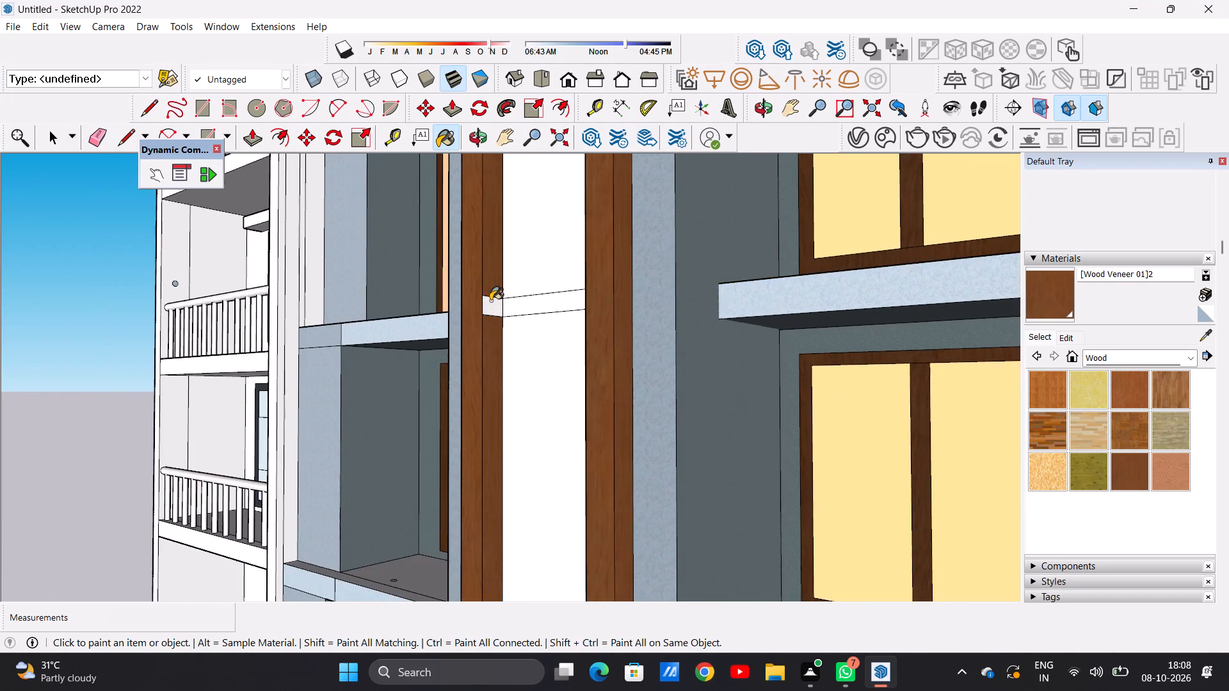
pyautogui.scroll(13, 490, 299)
pyautogui.click(492, 313)
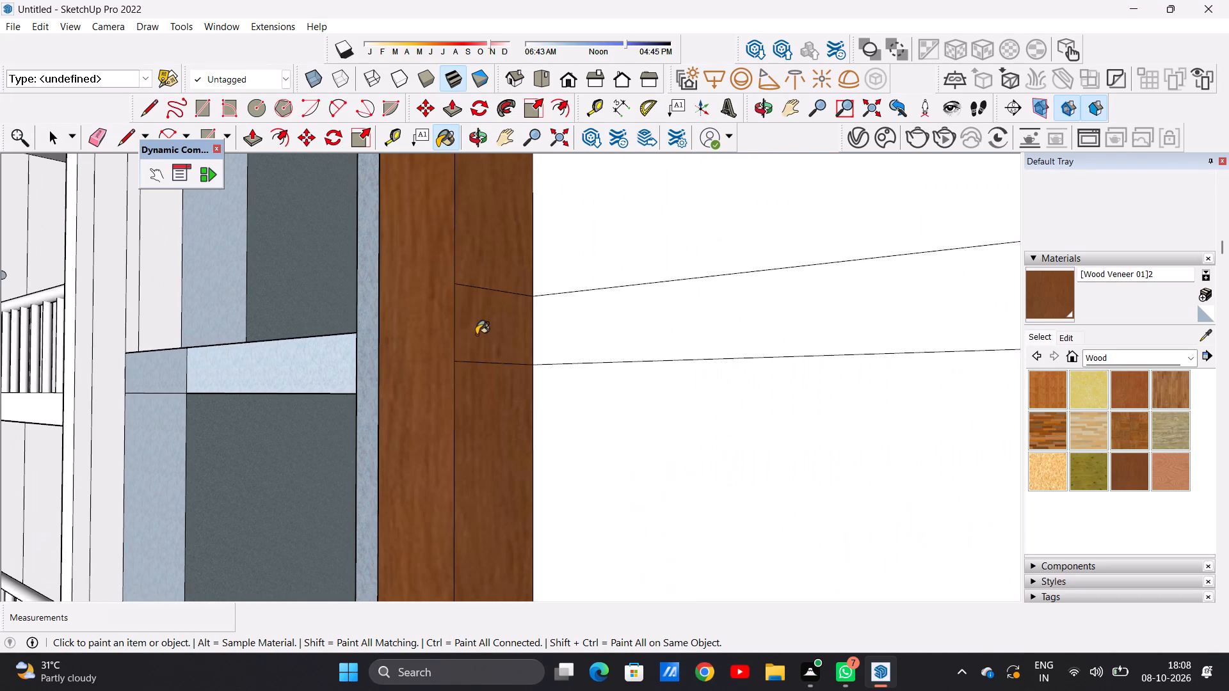
# Paint the bottom segment and the lowest floor-level strip on the central frame's left inner side with Wood Veneer 01.
pyautogui.scroll(-20, 476, 335)
pyautogui.scroll(-8, 476, 335)
pyautogui.scroll(3, 484, 438)
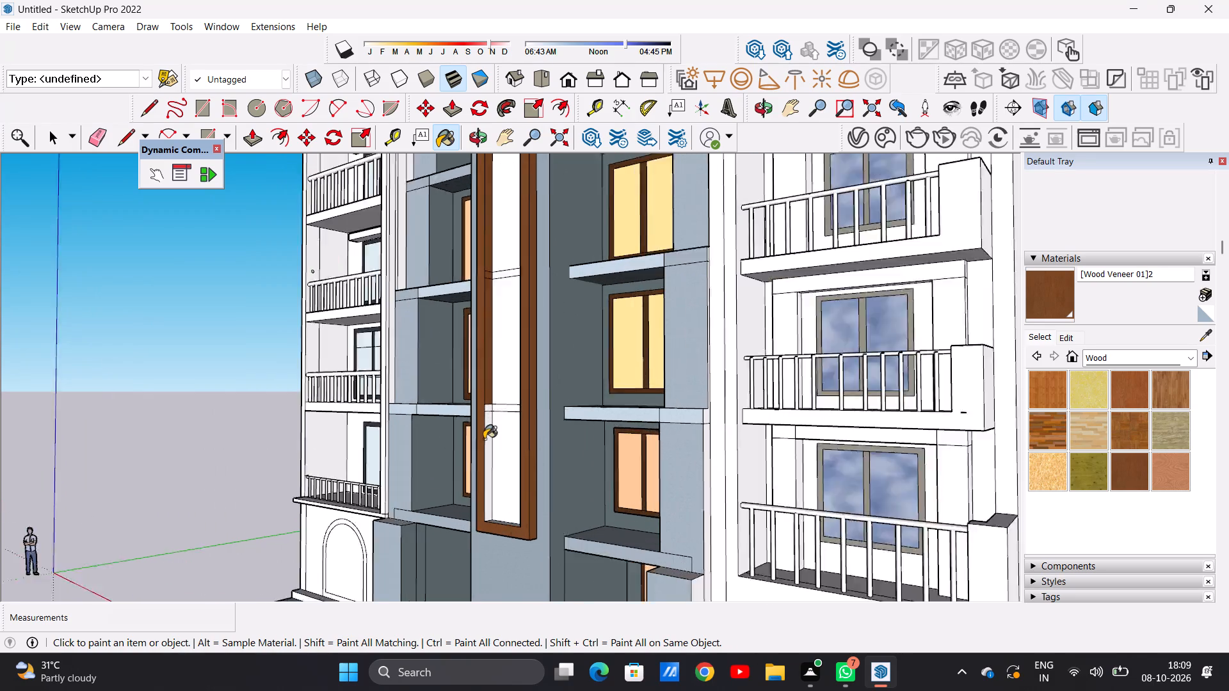
pyautogui.scroll(15, 484, 439)
pyautogui.click(466, 452)
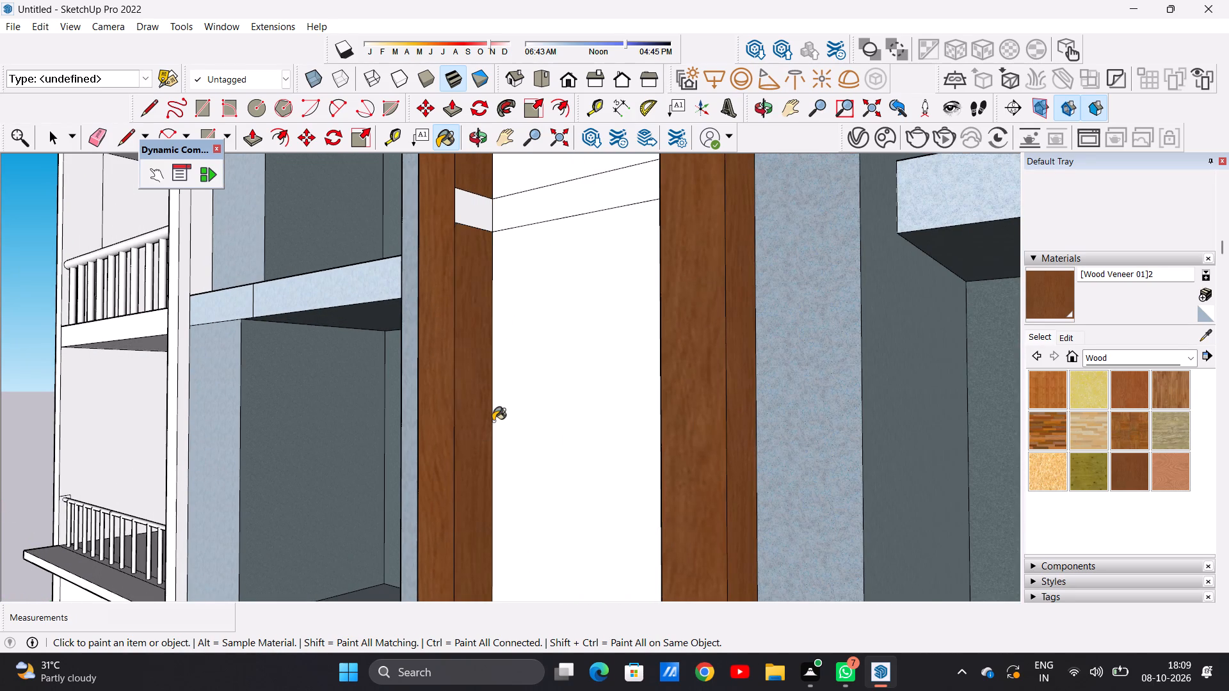
pyautogui.scroll(-1, 493, 421)
pyautogui.scroll(6, 476, 228)
pyautogui.click(472, 225)
# Paint the uppermost horizontal crossband across the white central vertical panel with Wood Veneer 01.
pyautogui.scroll(-3, 484, 312)
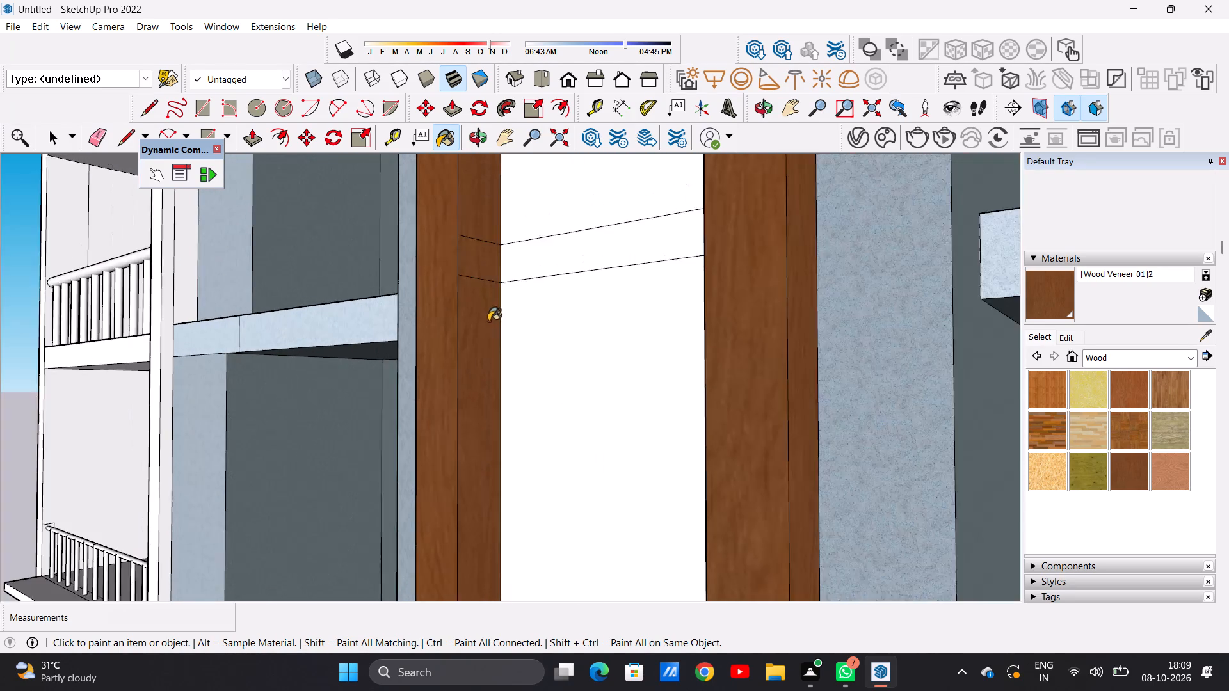
pyautogui.scroll(-20, 488, 321)
pyautogui.scroll(-8, 488, 321)
pyautogui.moveTo(490, 319); pyautogui.dragTo(609, 353, button='middle')
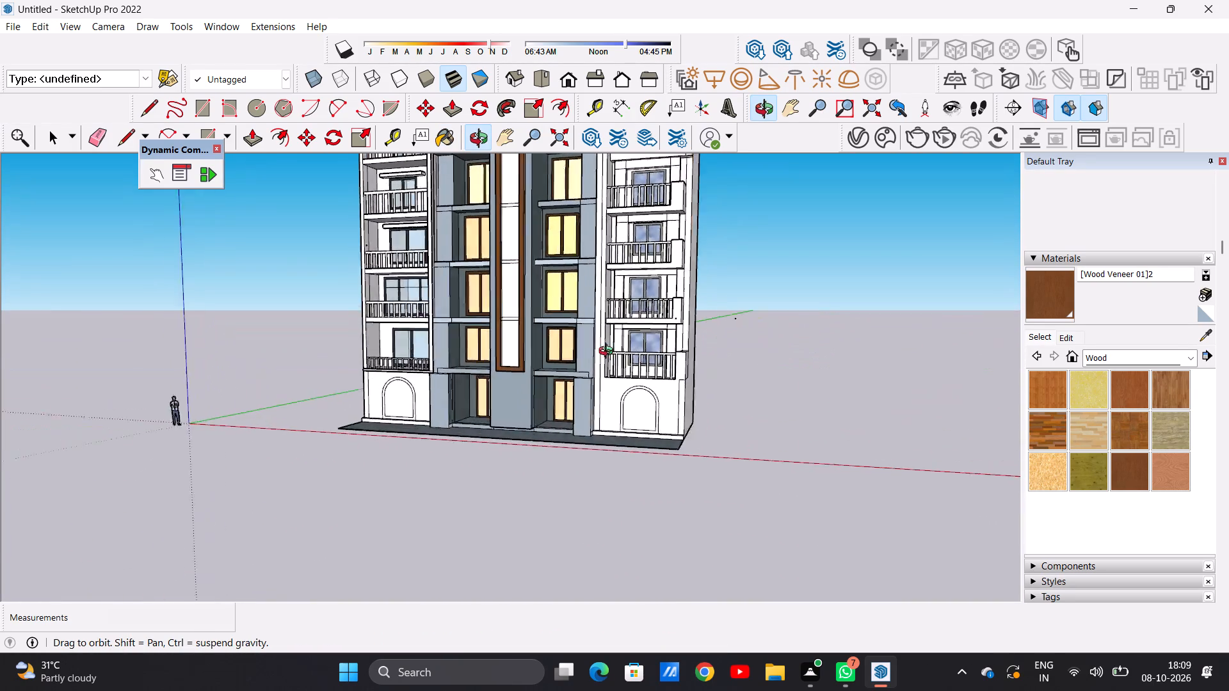
pyautogui.moveTo(609, 353); pyautogui.dragTo(729, 366, button='middle')
pyautogui.scroll(-9, 542, 388)
pyautogui.scroll(6, 537, 309)
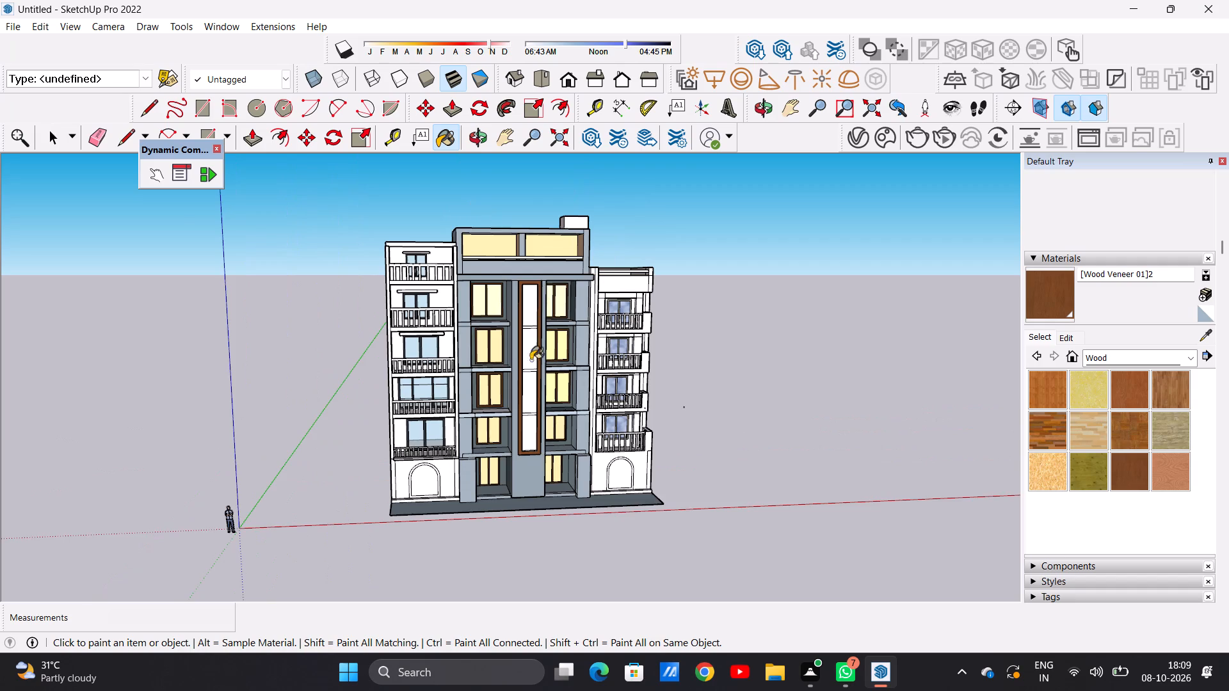
pyautogui.scroll(8, 529, 384)
pyautogui.moveTo(525, 405); pyautogui.dragTo(325, 374, button='middle')
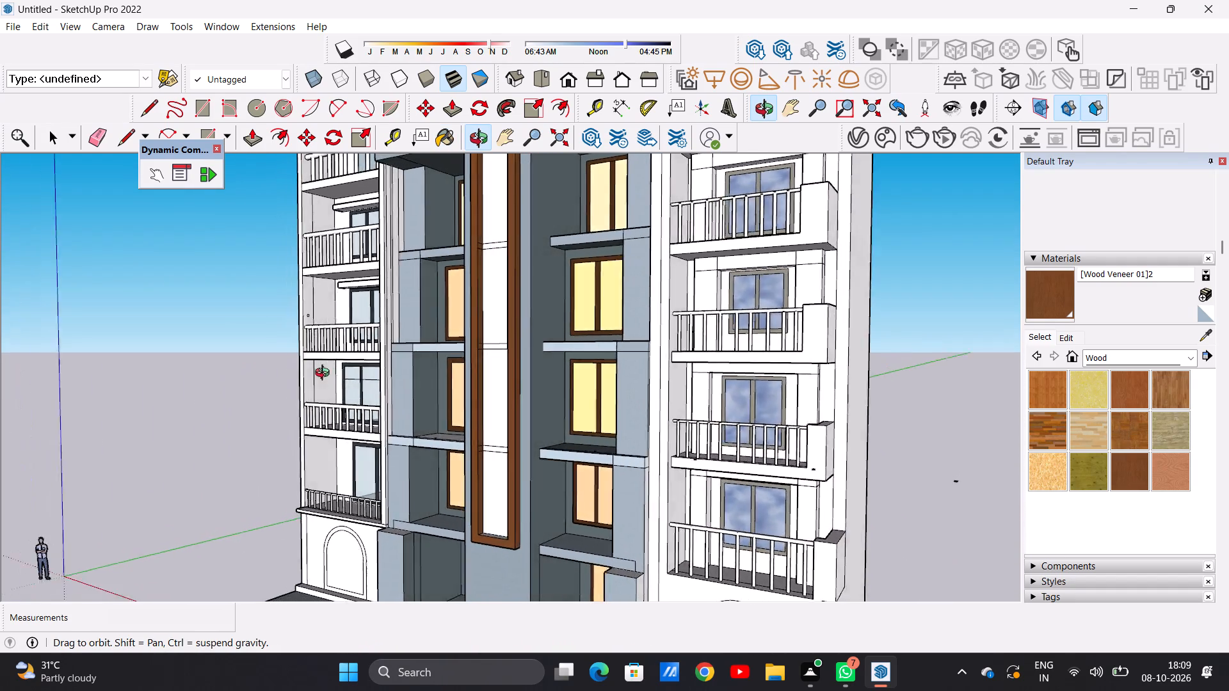
pyautogui.moveTo(325, 374); pyautogui.dragTo(479, 392, button='middle')
pyautogui.scroll(-8, 479, 392)
pyautogui.scroll(6, 504, 317)
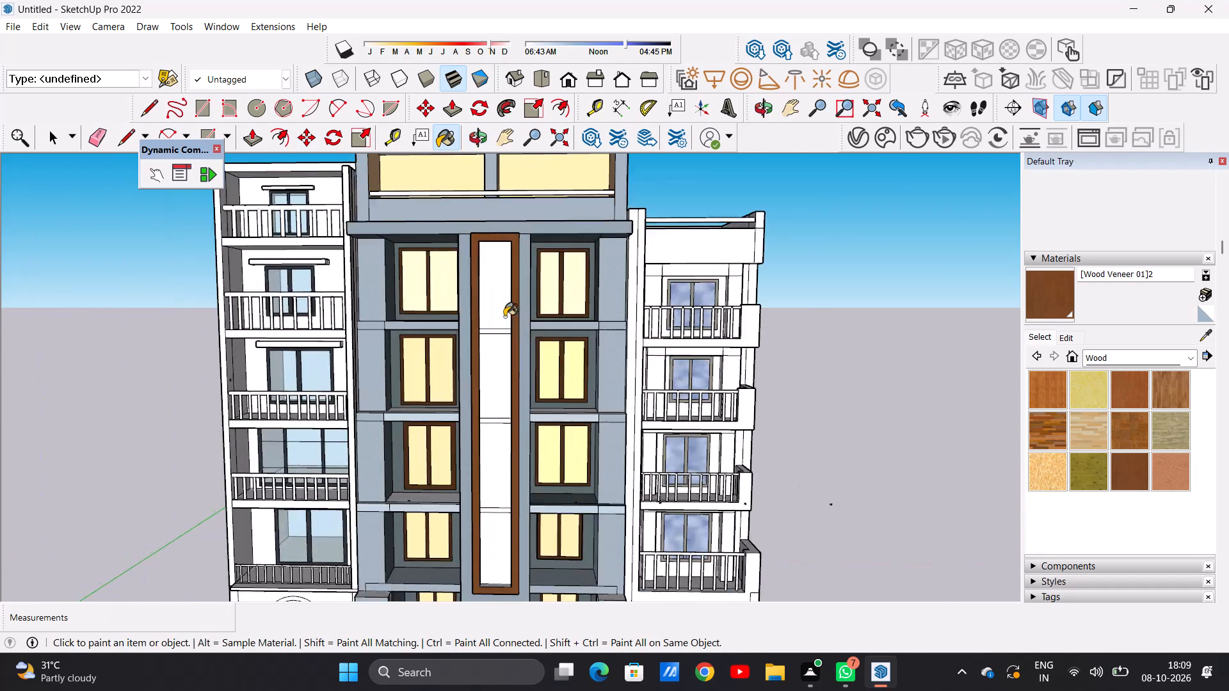
pyautogui.scroll(18, 497, 328)
pyautogui.click(501, 334)
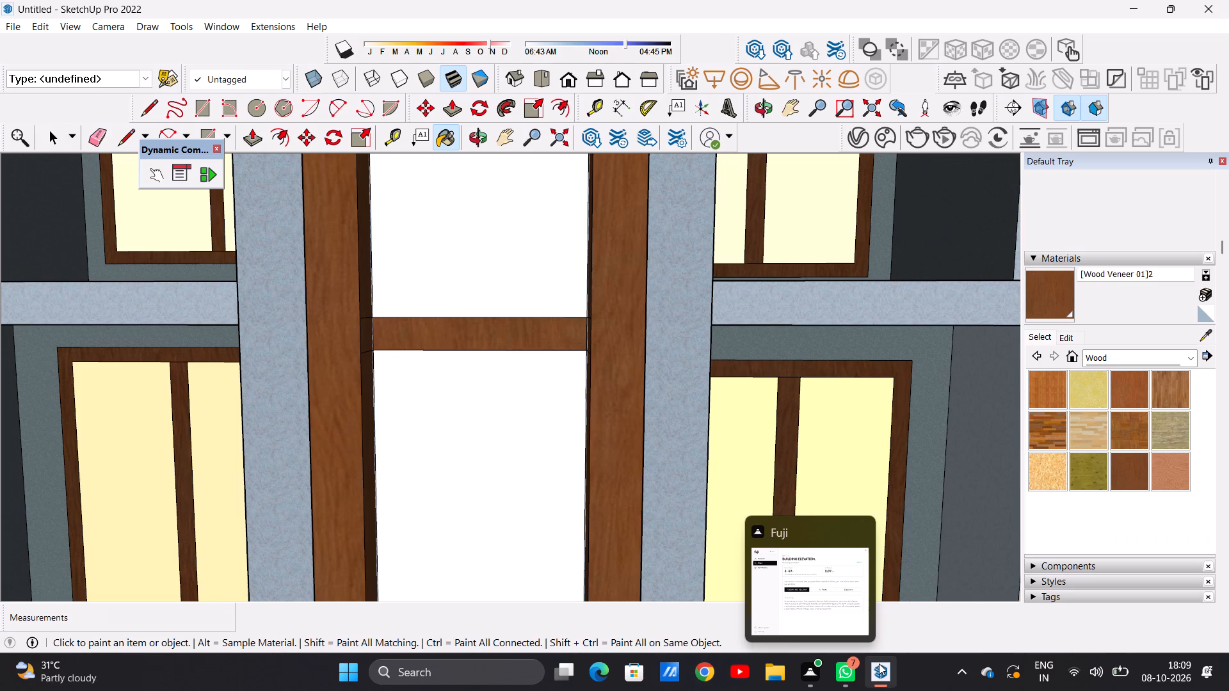
pyautogui.click(856, 599)
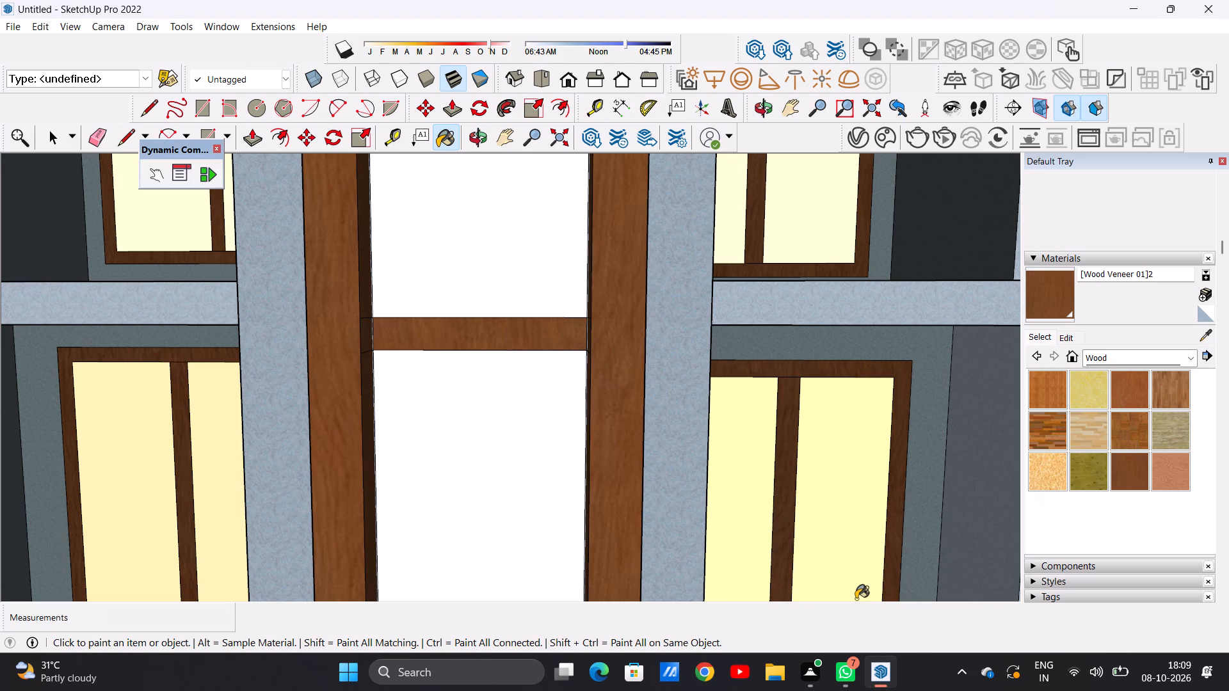
# Examine the veneered crossband and the central panel's frame from several distances and angles.
pyautogui.scroll(-2, 602, 450)
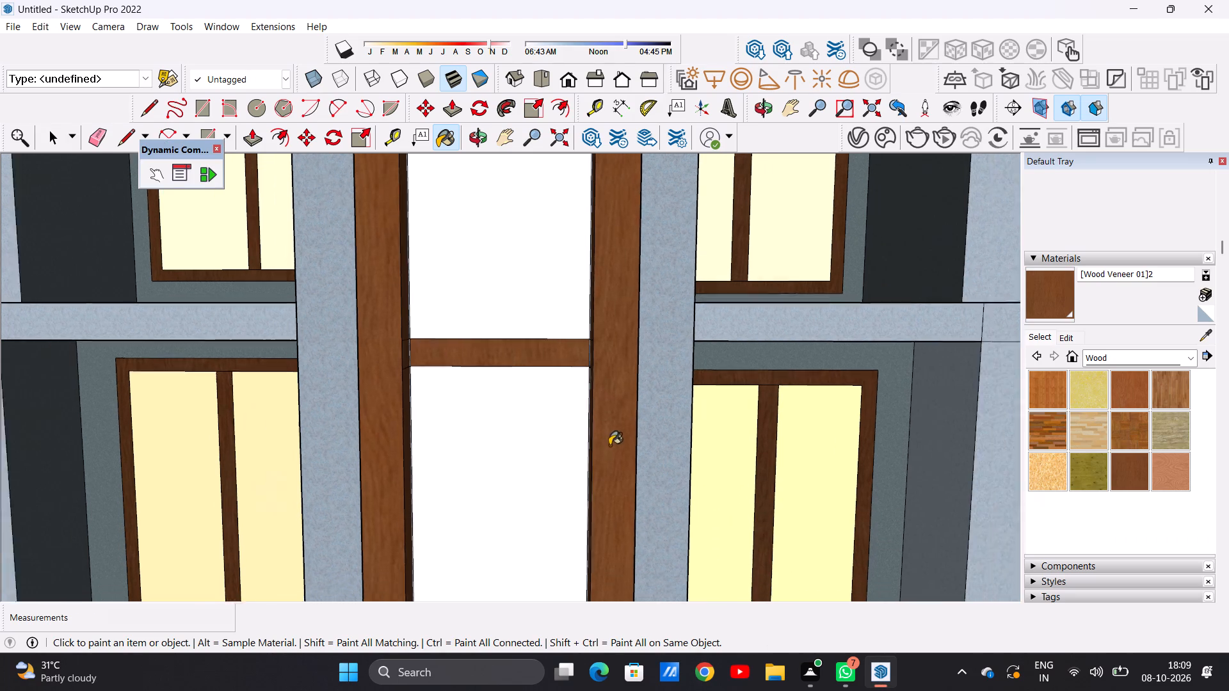
pyautogui.scroll(-20, 609, 445)
pyautogui.scroll(-8, 609, 445)
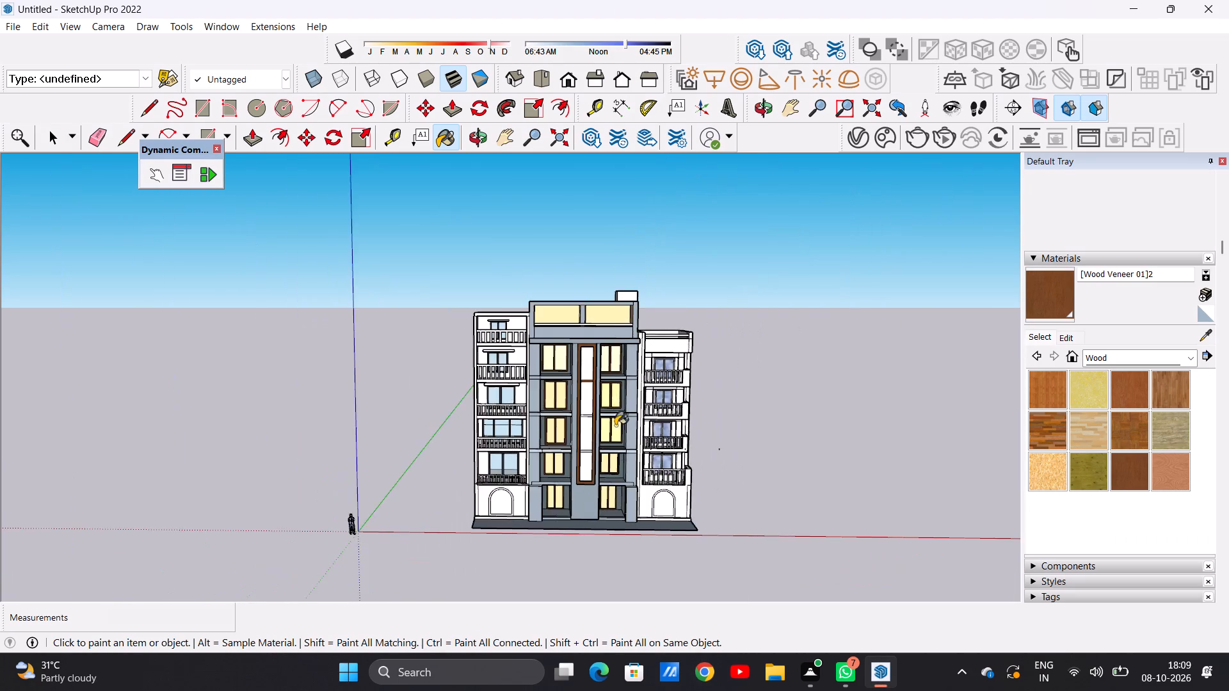
pyautogui.scroll(6, 607, 486)
pyautogui.scroll(5, 593, 299)
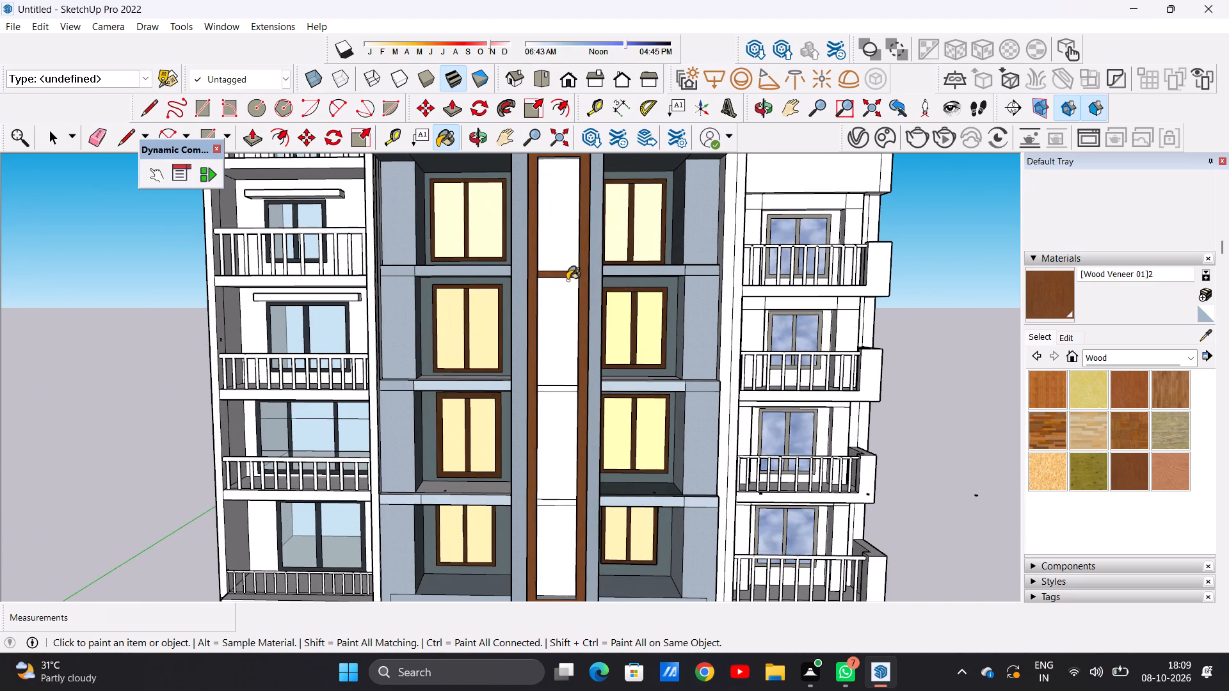
pyautogui.scroll(5, 565, 223)
pyautogui.scroll(11, 551, 283)
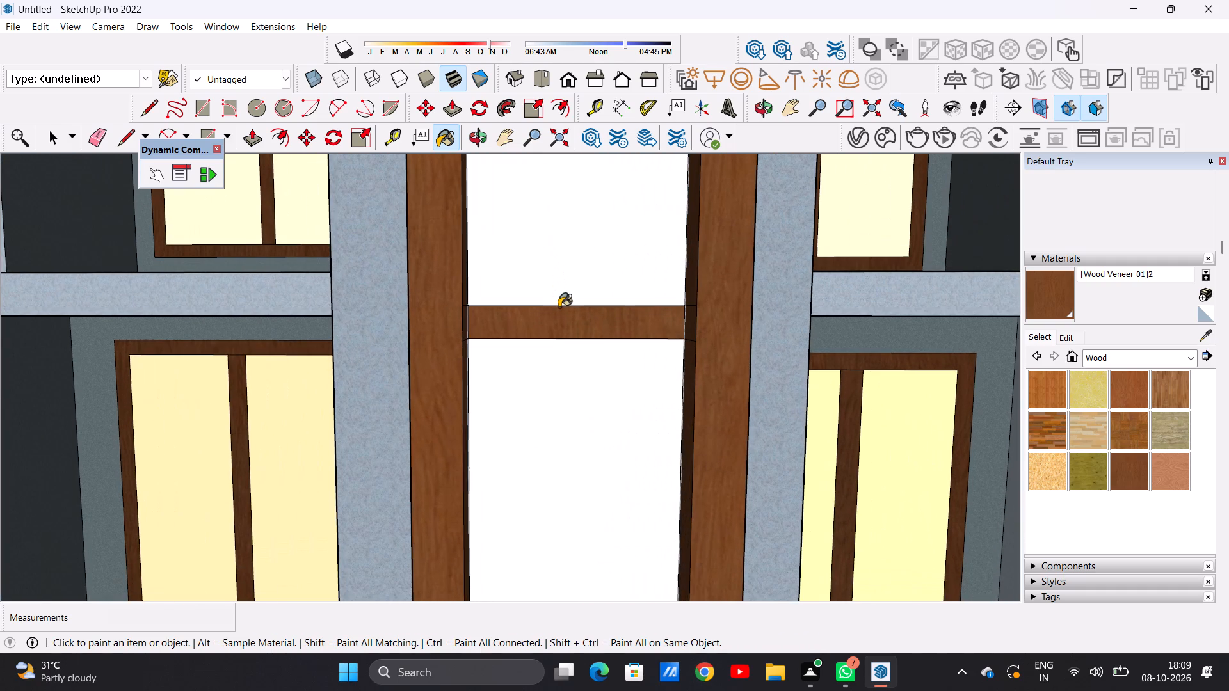
pyautogui.moveTo(524, 316); pyautogui.dragTo(523, 322, button='middle')
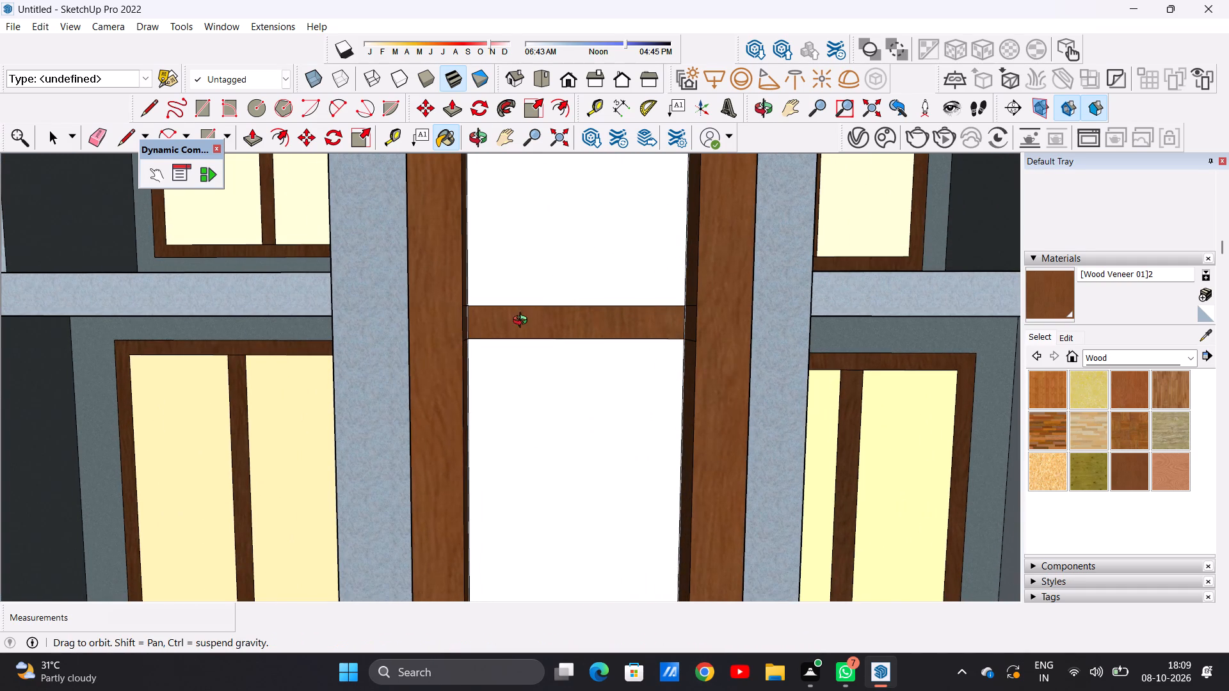
pyautogui.moveTo(523, 322); pyautogui.dragTo(572, 374, button='middle')
pyautogui.moveTo(600, 386); pyautogui.dragTo(742, 372, button='middle')
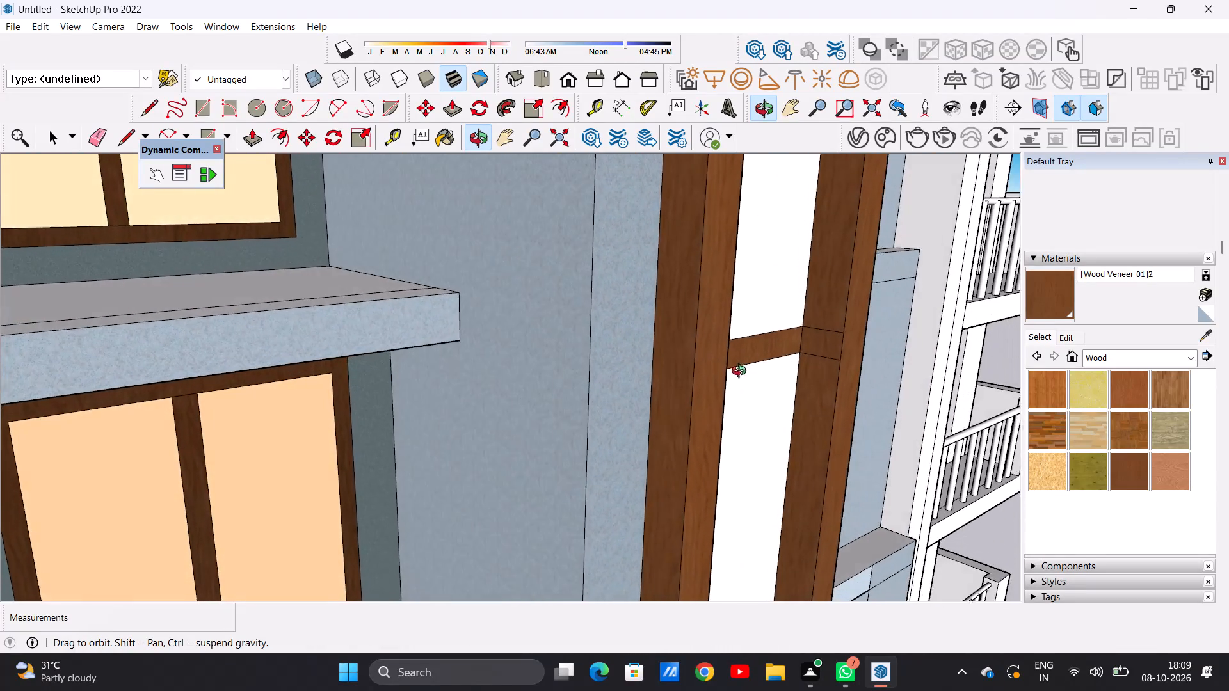
pyautogui.moveTo(742, 372); pyautogui.dragTo(540, 334, button='middle')
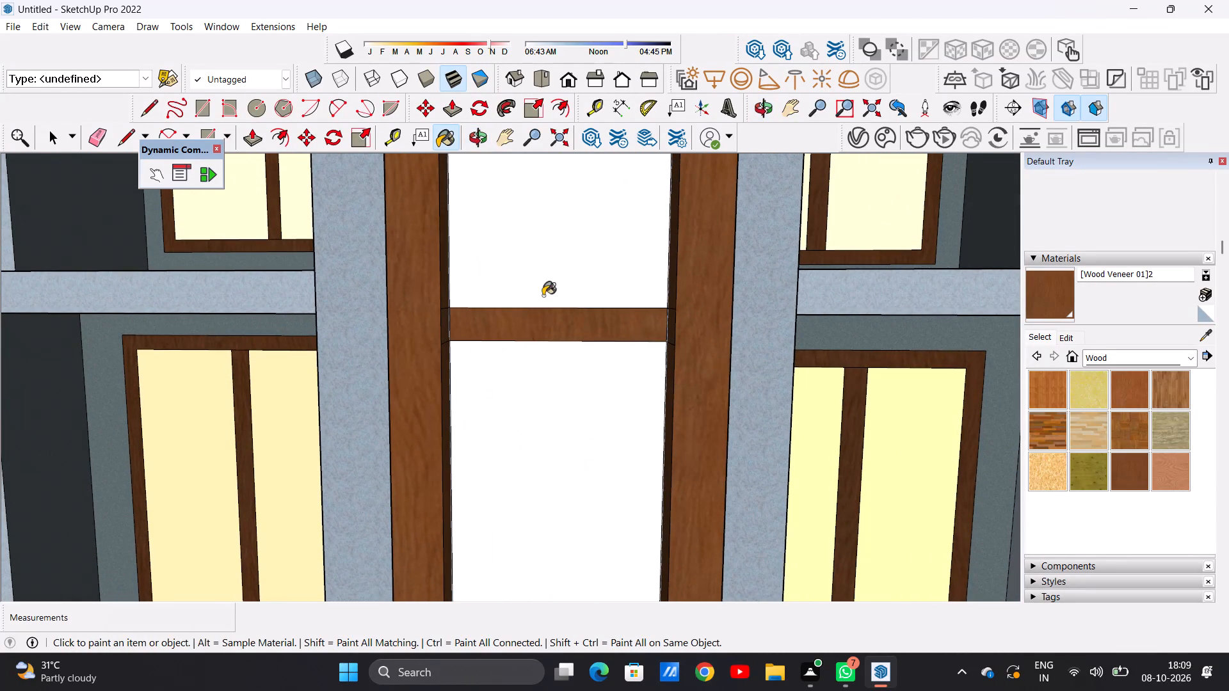
pyautogui.moveTo(537, 386); pyautogui.dragTo(481, 405, button='middle')
pyautogui.moveTo(492, 410); pyautogui.dragTo(549, 347, button='middle')
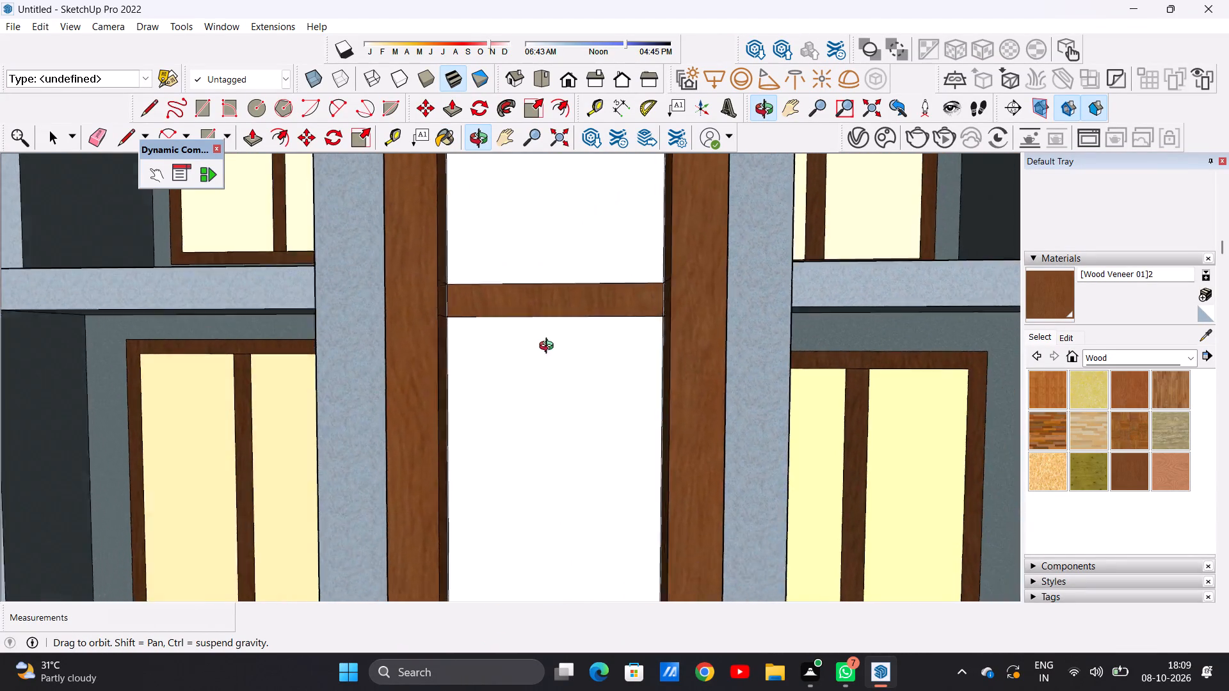
pyautogui.moveTo(549, 347); pyautogui.dragTo(552, 396, button='middle')
pyautogui.scroll(-17, 553, 417)
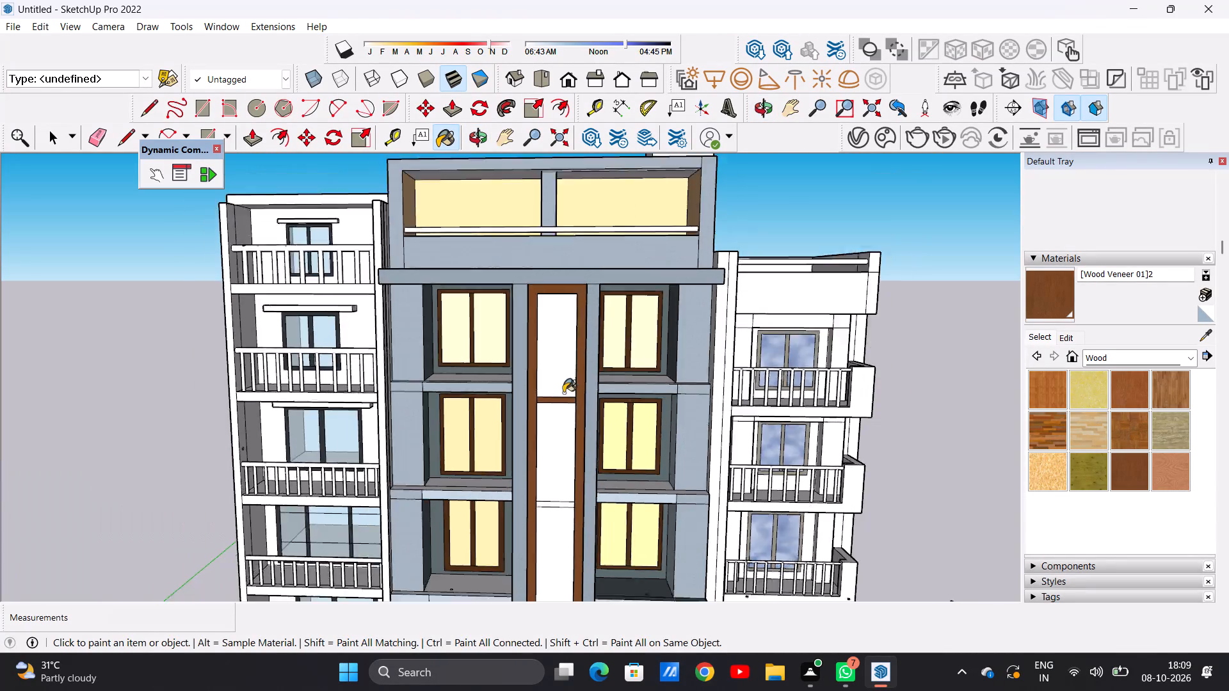
# Paint the middle horizontal crossband of the white central panel with Wood Veneer 01.
pyautogui.scroll(-6, 563, 393)
pyautogui.scroll(18, 553, 469)
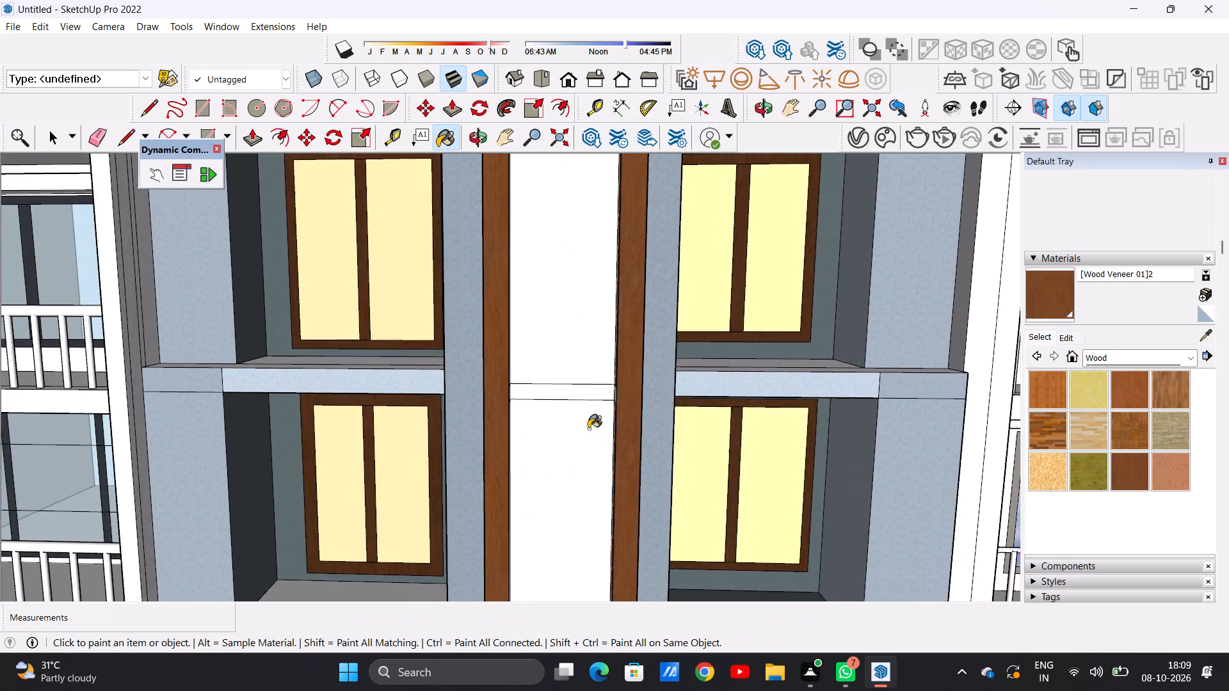
pyautogui.scroll(4, 588, 429)
pyautogui.click(598, 351)
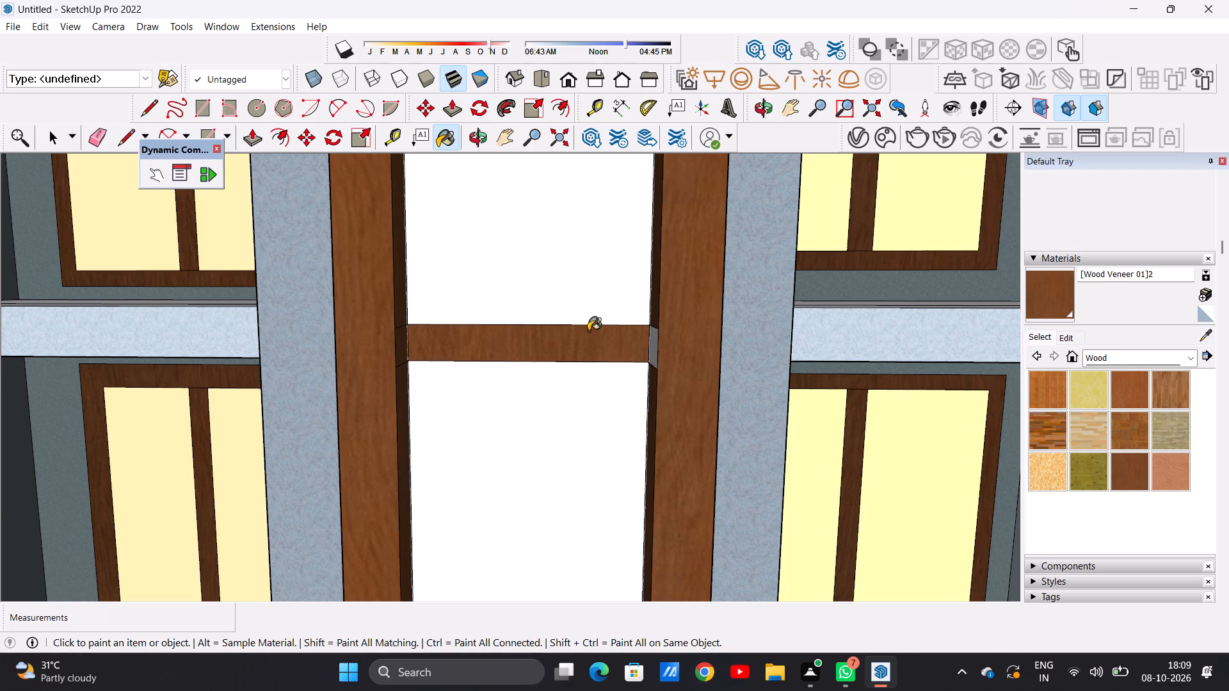
# Paint the short strip beside the middle crossband on the central frame's right inner side with Wood Veneer 01.
pyautogui.scroll(-3, 595, 321)
pyautogui.moveTo(574, 353); pyautogui.dragTo(697, 351, button='middle')
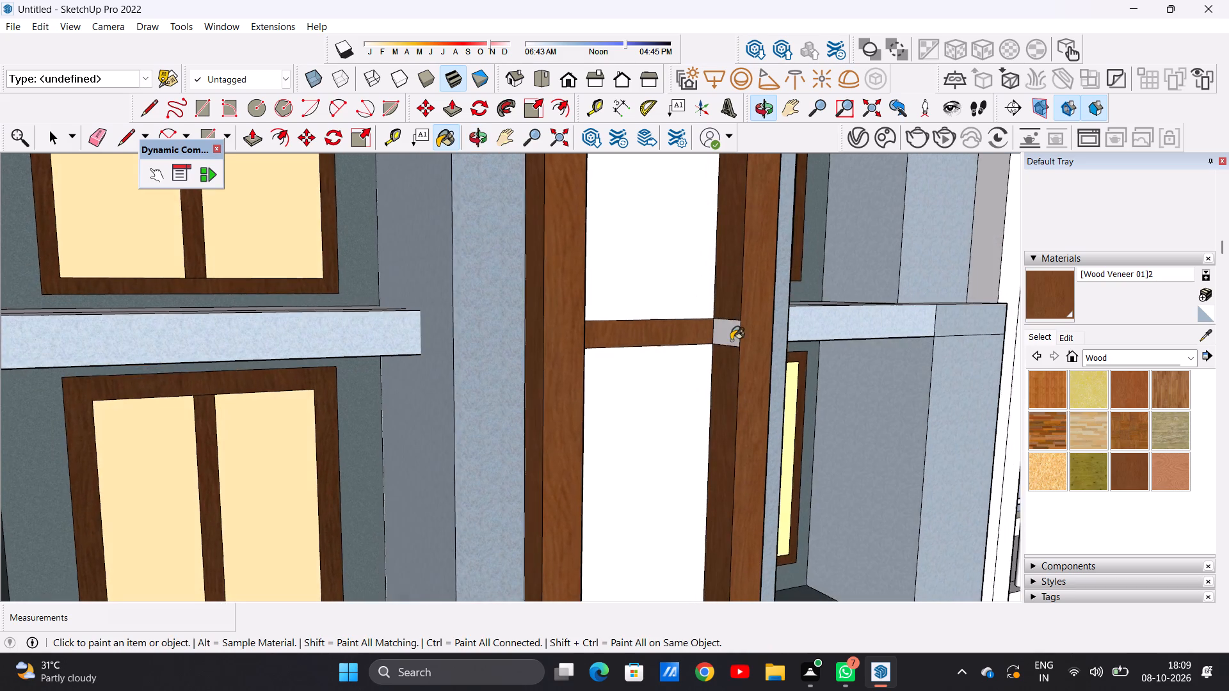
pyautogui.scroll(11, 758, 333)
pyautogui.click(713, 331)
# Paint the lowest horizontal crossband of the white central panel with Wood Veneer 01.
pyautogui.scroll(-8, 1228, 690)
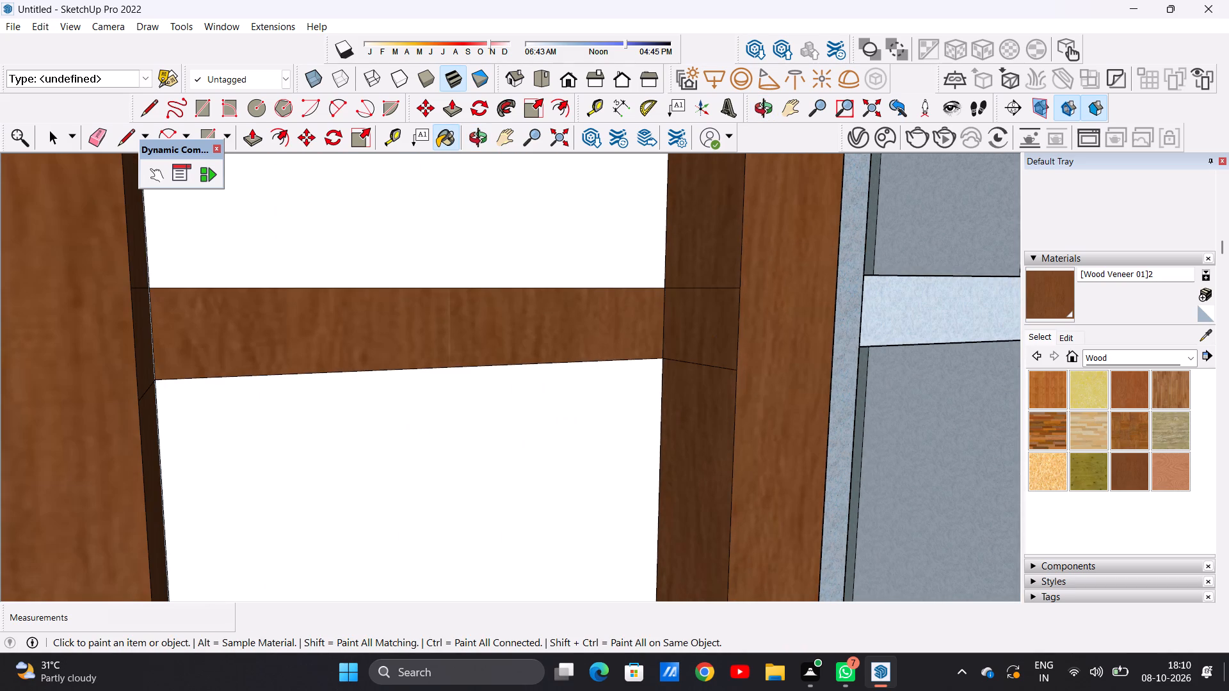
pyautogui.scroll(-3, 1228, 690)
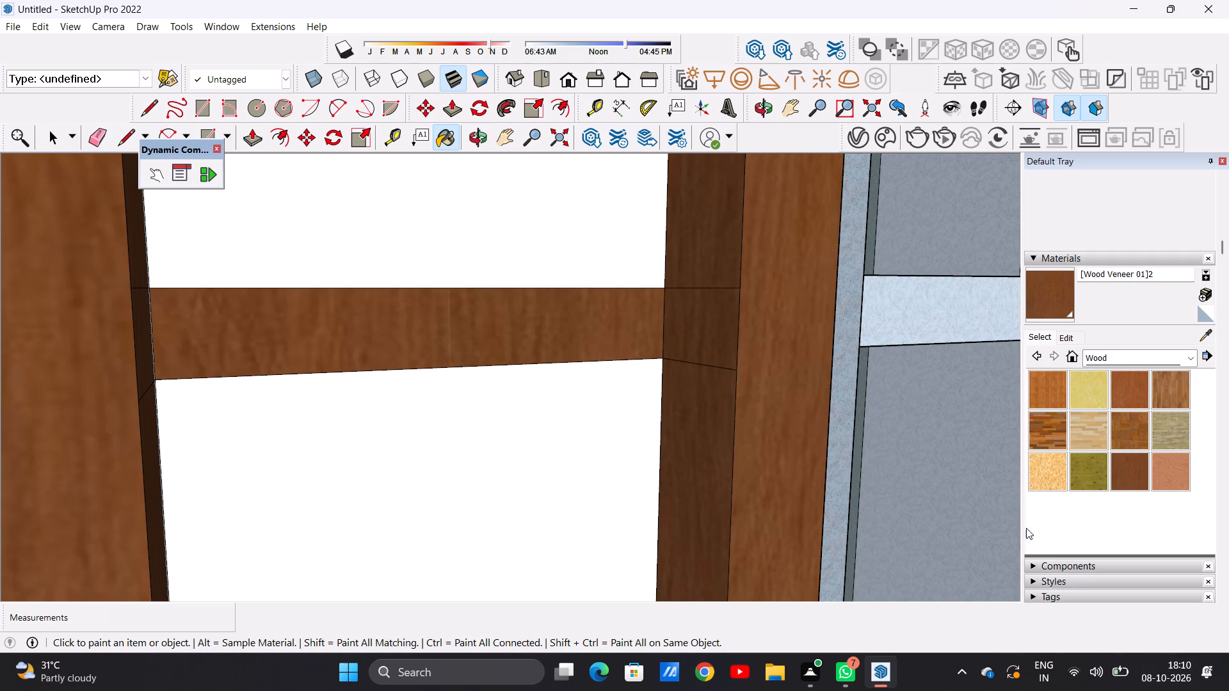
pyautogui.scroll(-3, 672, 296)
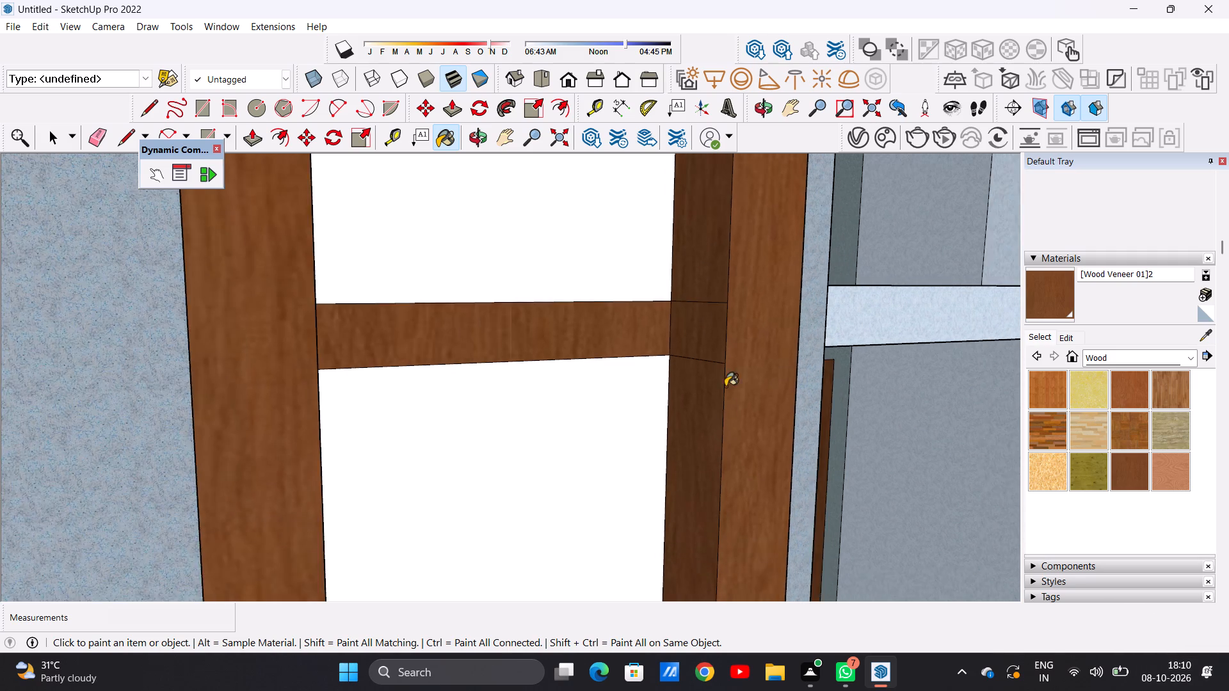
pyautogui.scroll(-19, 725, 385)
pyautogui.moveTo(780, 340); pyautogui.dragTo(554, 337, button='middle')
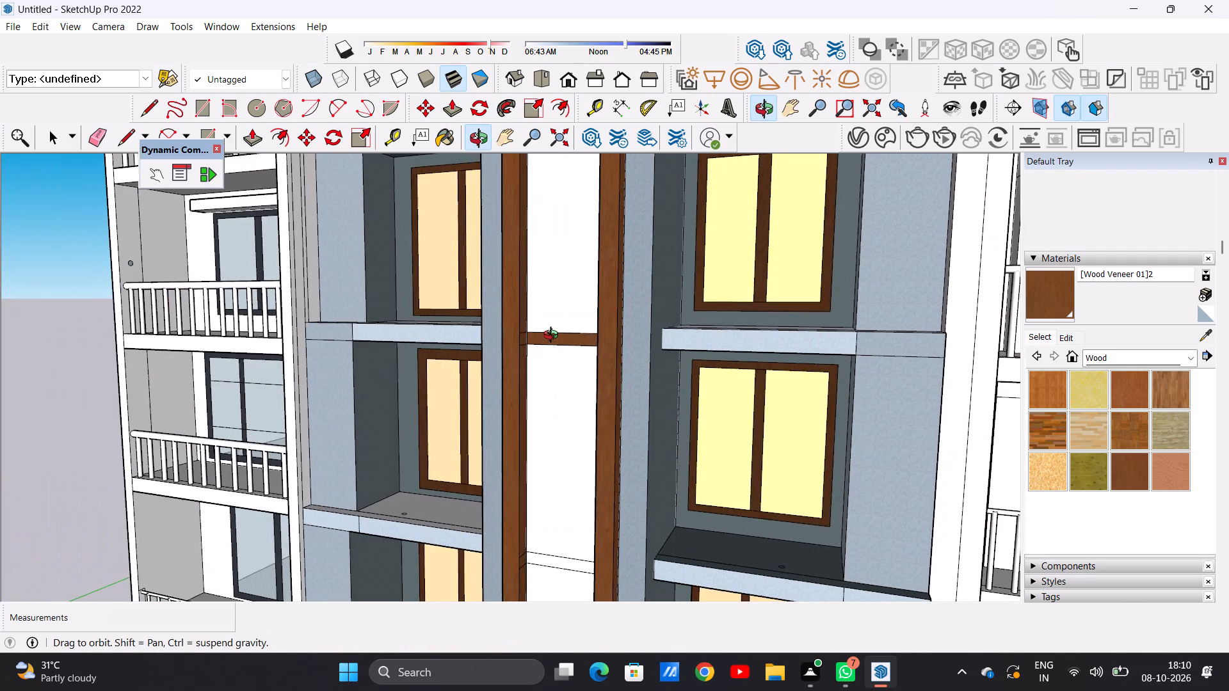
pyautogui.moveTo(554, 337); pyautogui.dragTo(552, 336, button='middle')
pyautogui.moveTo(579, 350); pyautogui.dragTo(637, 356, button='middle')
pyautogui.scroll(-12, 631, 358)
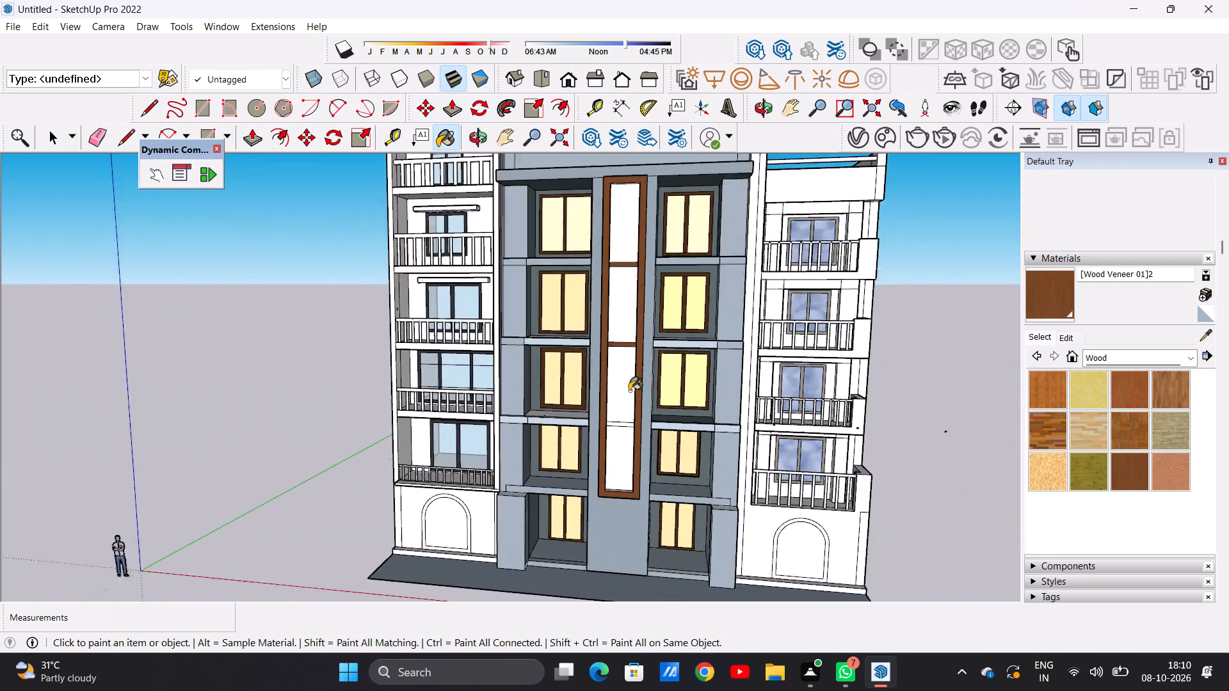
pyautogui.scroll(15, 625, 434)
pyautogui.scroll(9, 620, 400)
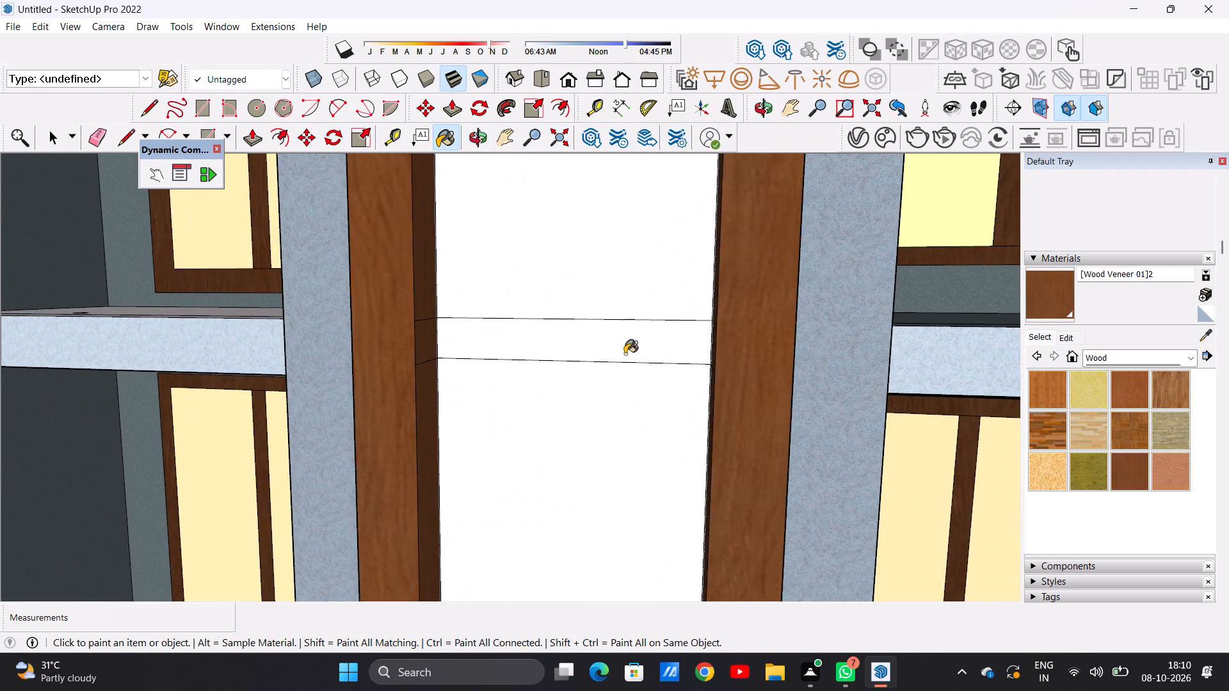
pyautogui.click(631, 342)
# Paint the outer right side face of the central frame with Wood Veneer 01.
pyautogui.moveTo(627, 365); pyautogui.dragTo(682, 375, button='middle')
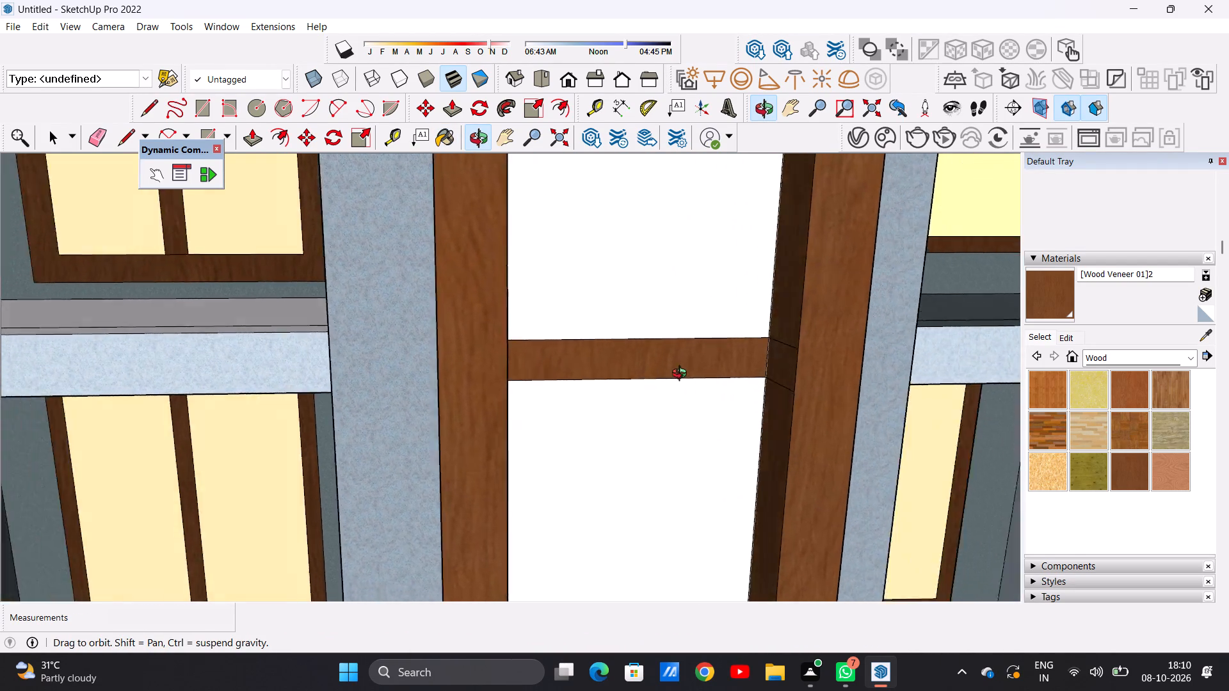
pyautogui.moveTo(682, 375); pyautogui.dragTo(574, 388, button='middle')
pyautogui.moveTo(605, 404); pyautogui.dragTo(640, 390, button='middle')
pyautogui.scroll(-4, 645, 452)
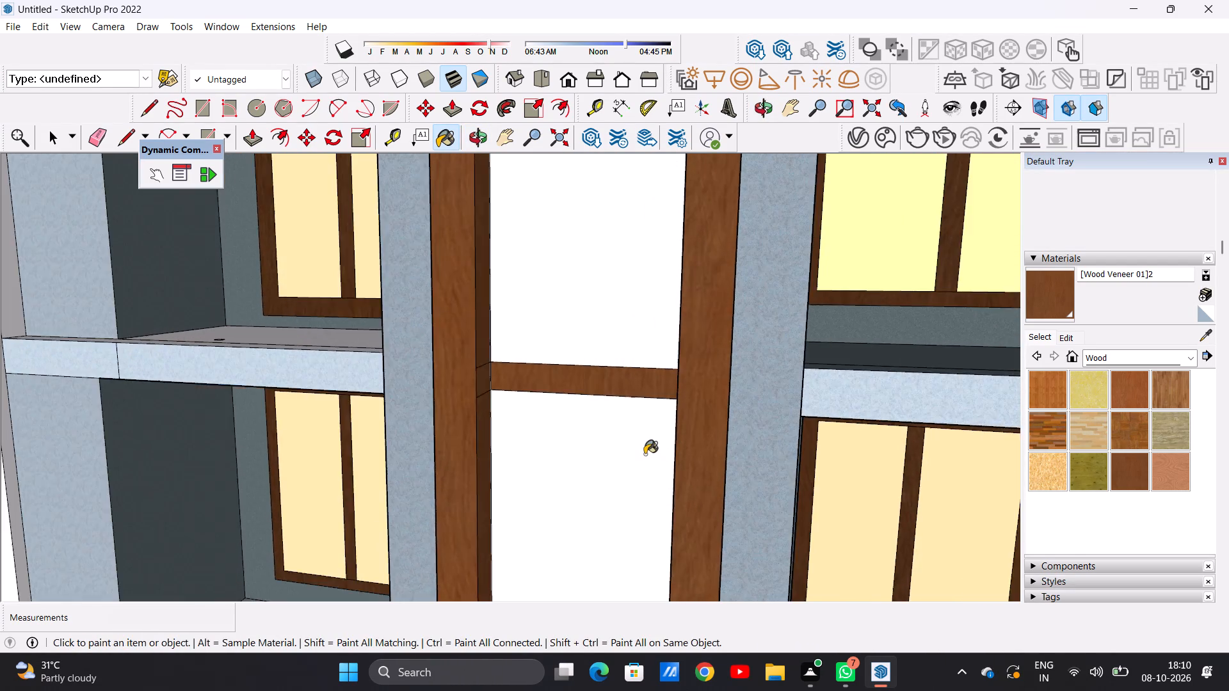
pyautogui.scroll(-20, 645, 454)
pyautogui.scroll(-10, 645, 454)
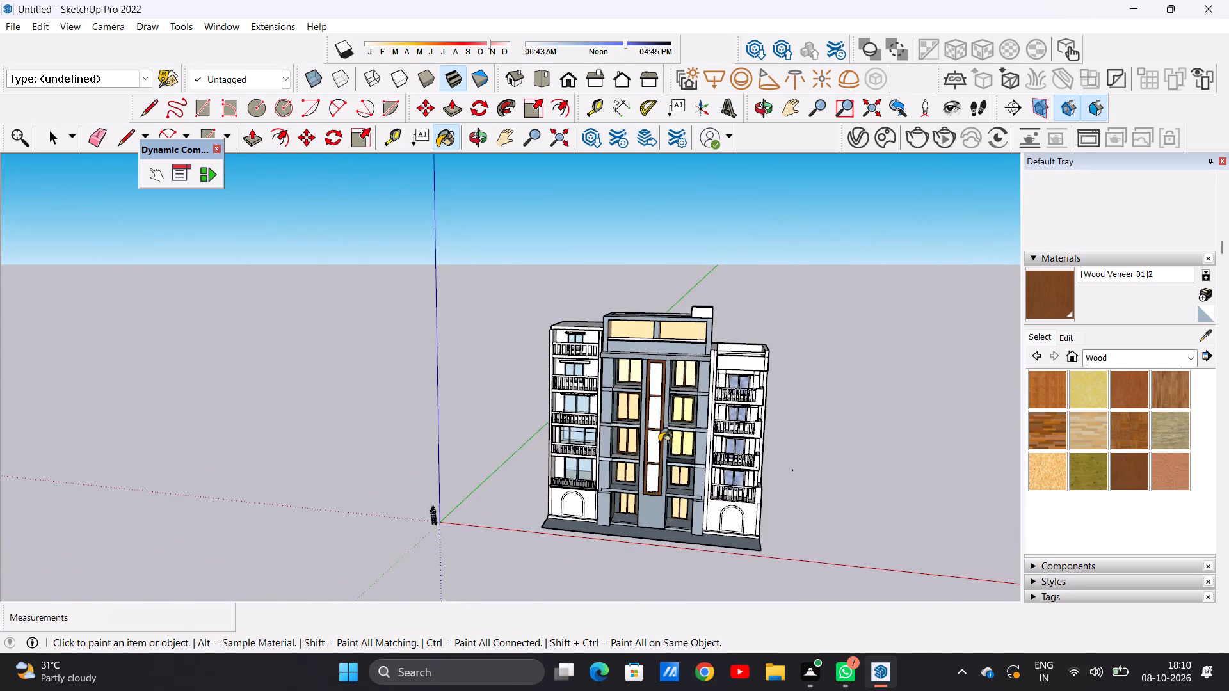
pyautogui.moveTo(659, 441); pyautogui.dragTo(491, 398, button='middle')
pyautogui.scroll(3, 648, 361)
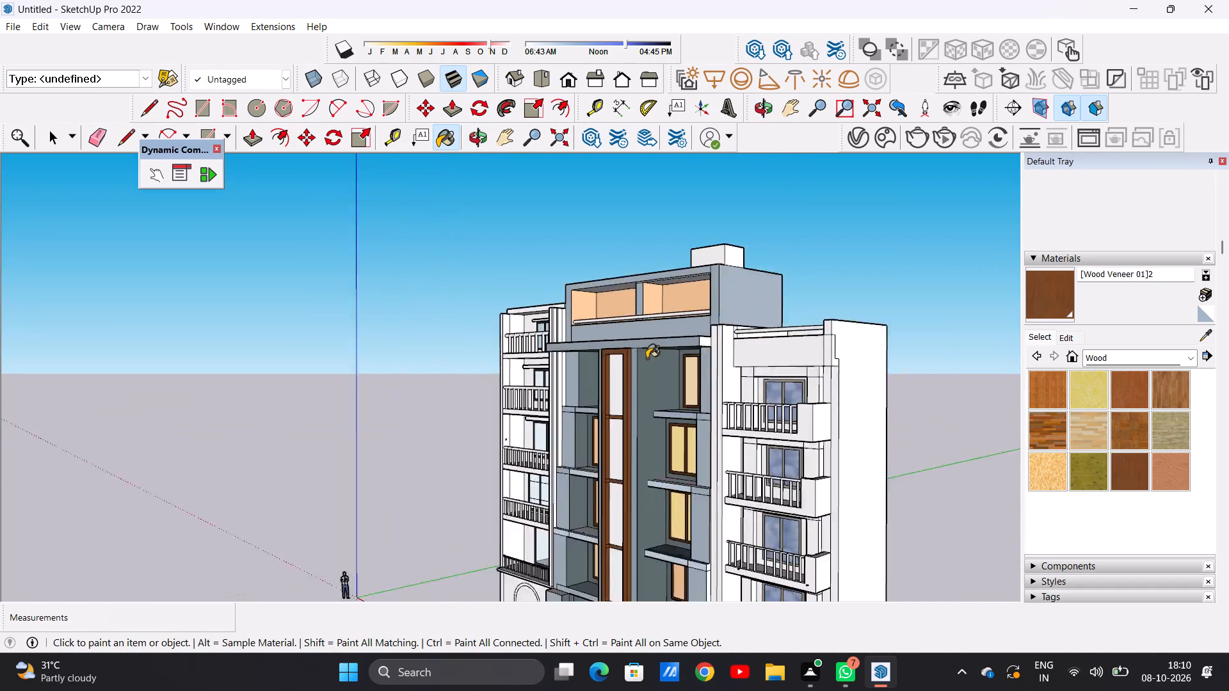
pyautogui.scroll(20, 647, 358)
pyautogui.scroll(5, 647, 358)
pyautogui.click(618, 380)
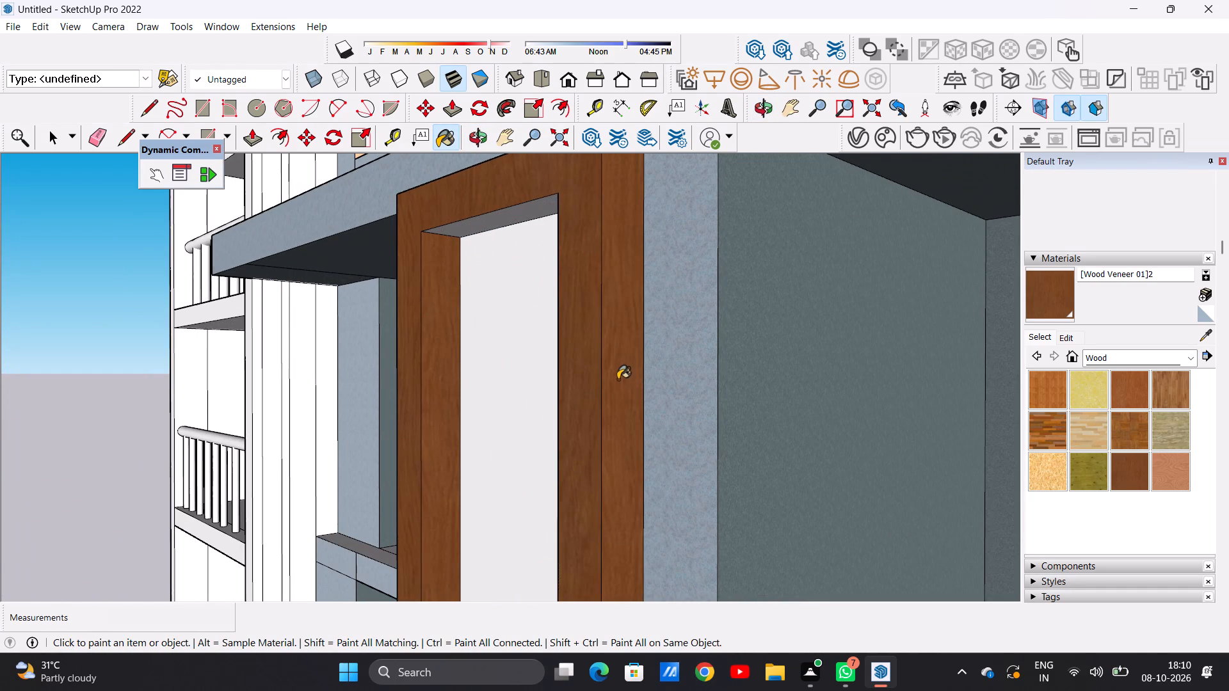
# Paint the underside of the central frame's top member with Wood Veneer 01.
pyautogui.scroll(-14, 638, 450)
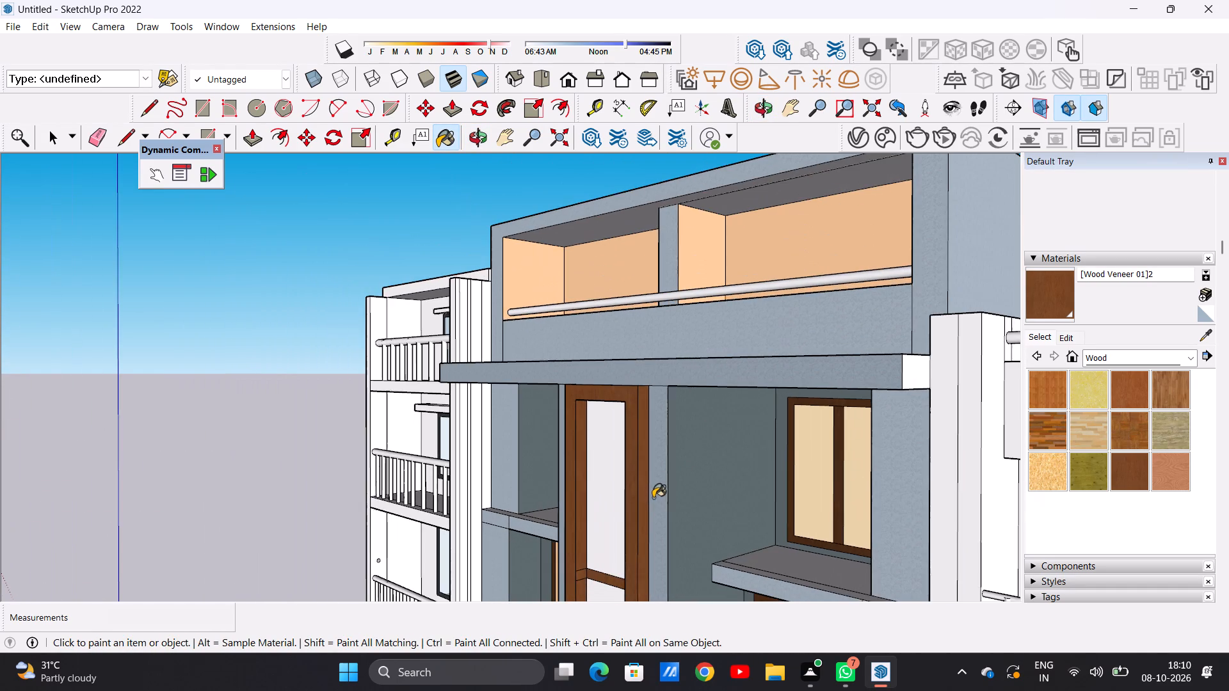
pyautogui.moveTo(609, 465); pyautogui.dragTo(607, 394, button='middle')
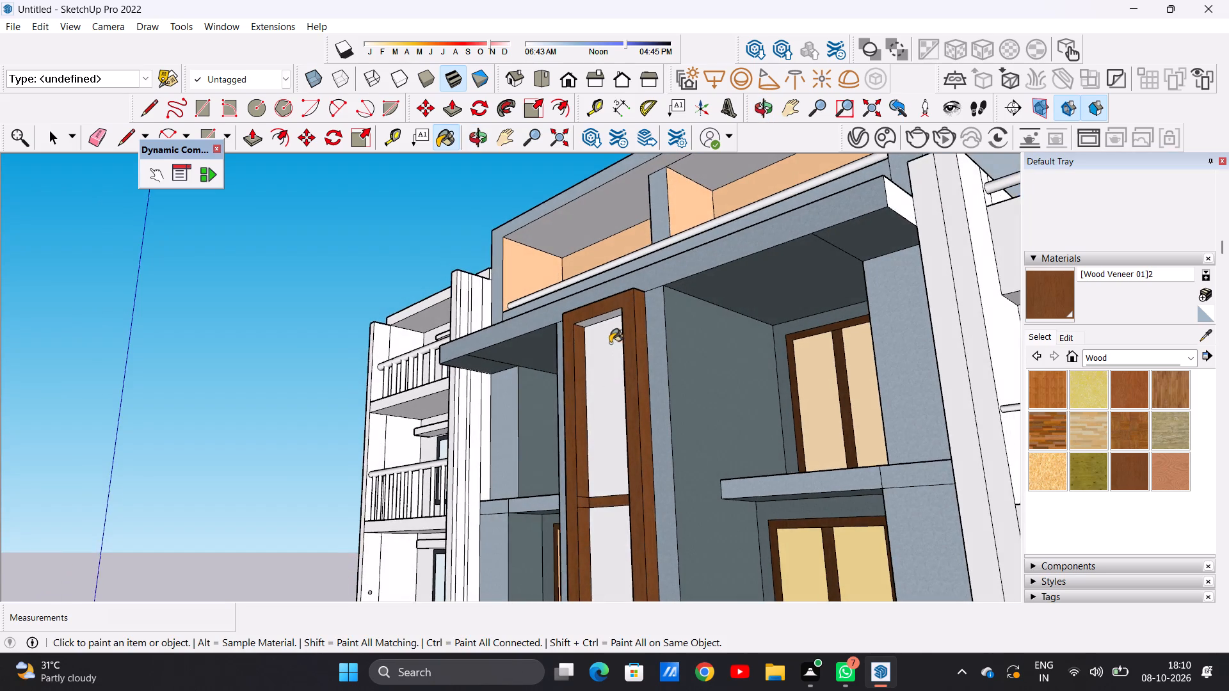
pyautogui.scroll(20, 605, 322)
pyautogui.scroll(1, 605, 322)
pyautogui.click(607, 305)
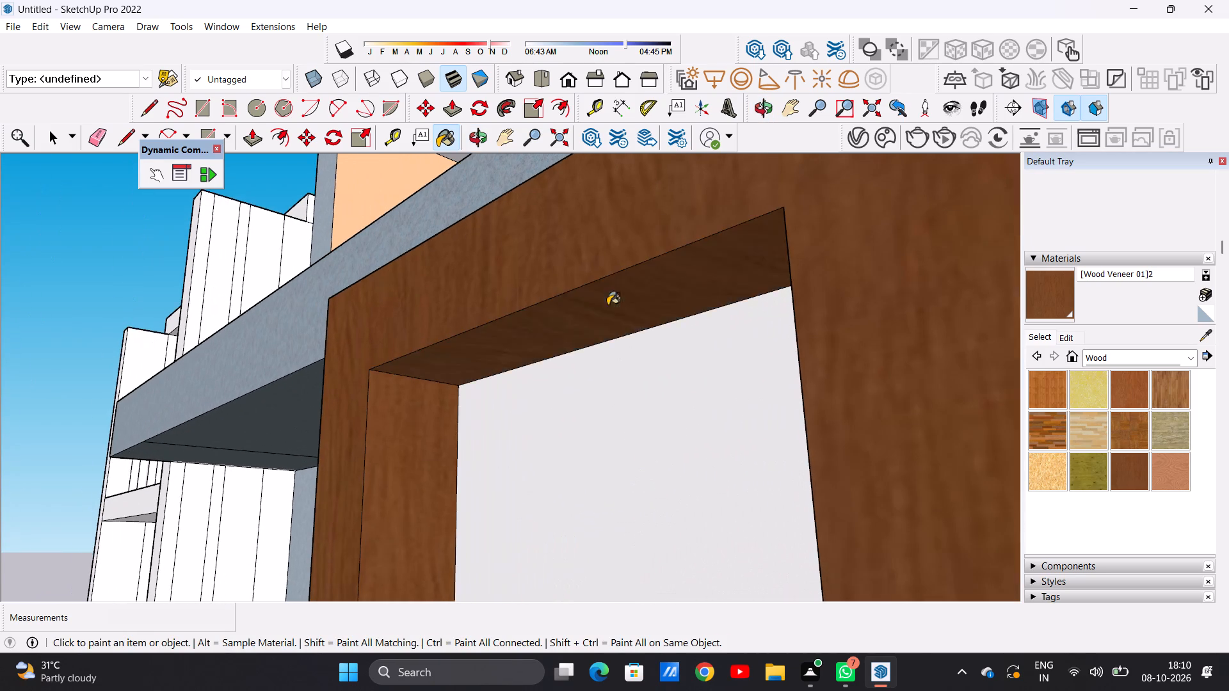
# Examine the veneered central frame and the whole facade from several angles, including the standard front view.
pyautogui.scroll(-7, 652, 417)
pyautogui.scroll(-20, 655, 417)
pyautogui.scroll(-3, 655, 417)
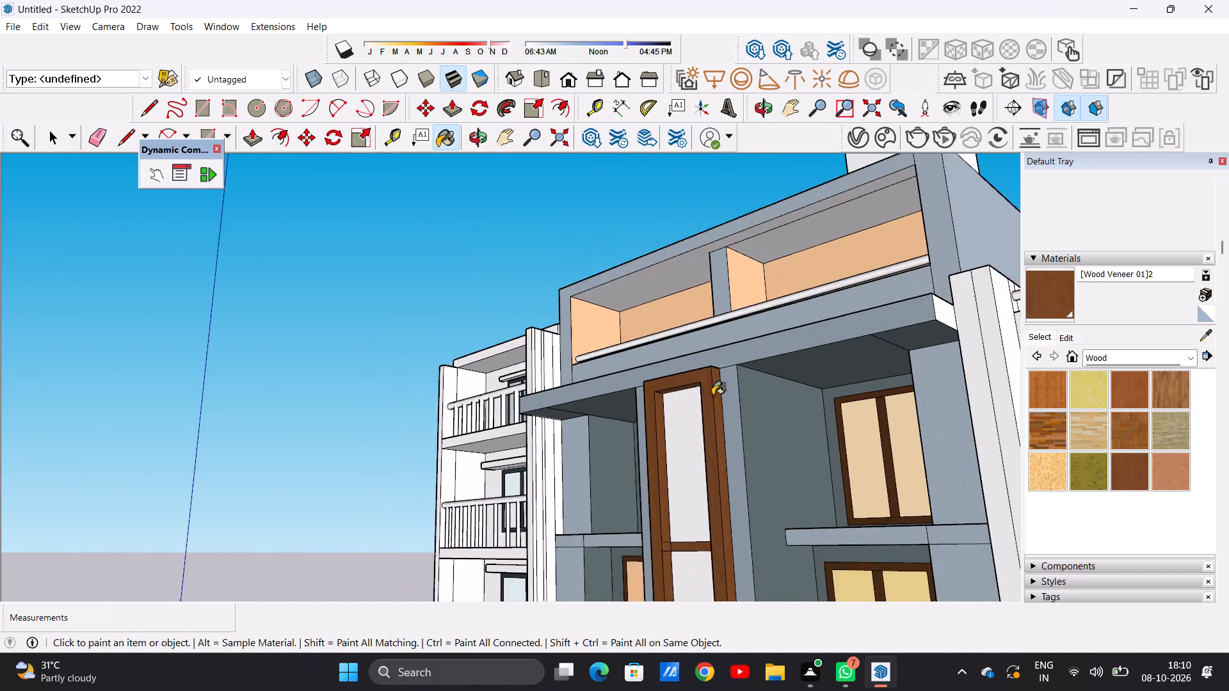
pyautogui.scroll(-1, 712, 395)
pyautogui.moveTo(667, 422); pyautogui.dragTo(963, 517, button='middle')
pyautogui.scroll(4, 622, 466)
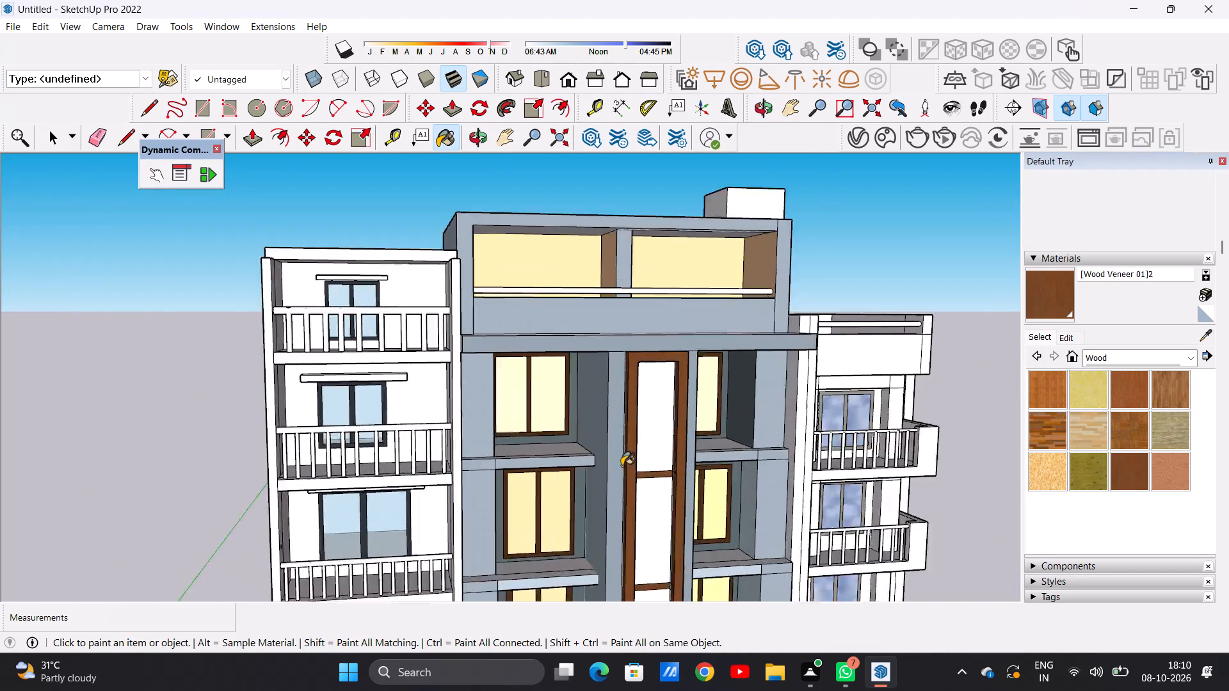
pyautogui.scroll(10, 622, 466)
pyautogui.moveTo(618, 436); pyautogui.dragTo(1228, 690, button='middle')
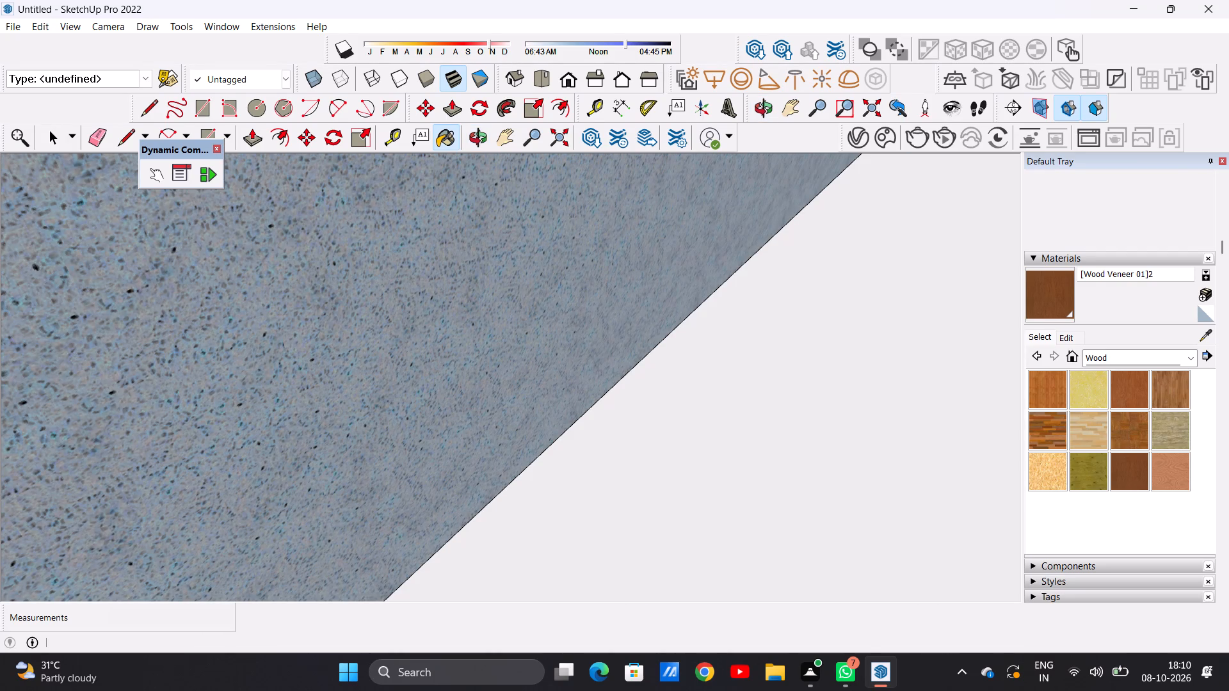
pyautogui.scroll(-20, 1228, 690)
pyautogui.scroll(-3, 1228, 690)
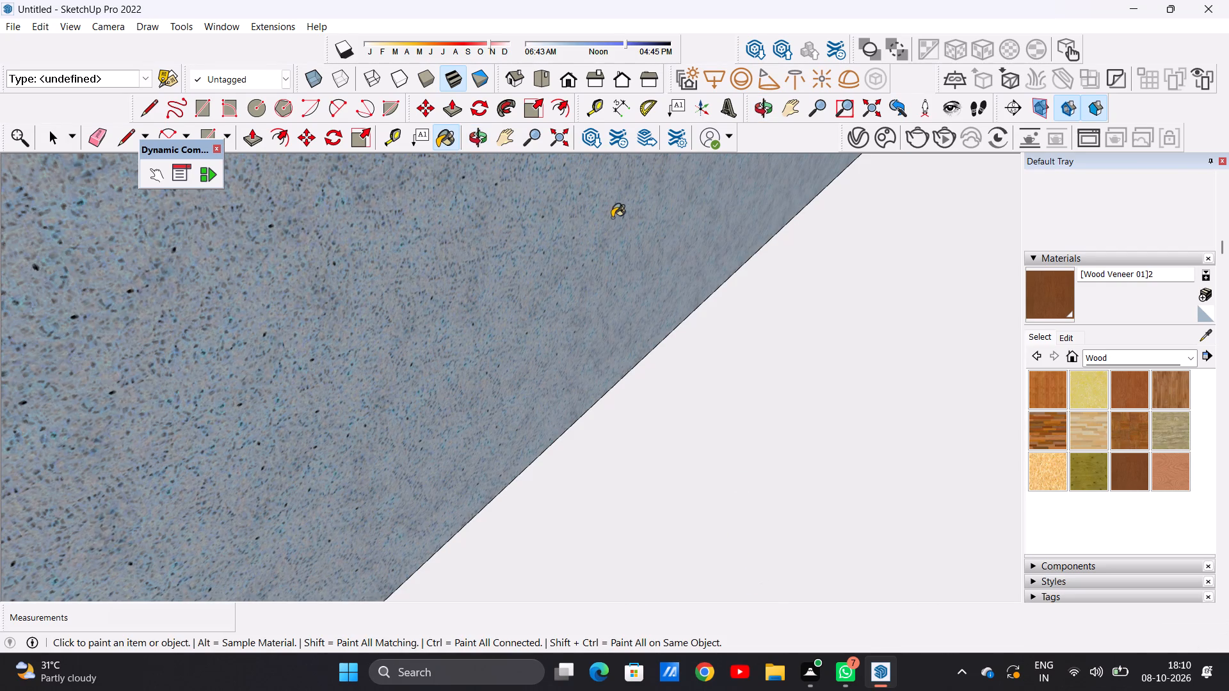
pyautogui.click(563, 75)
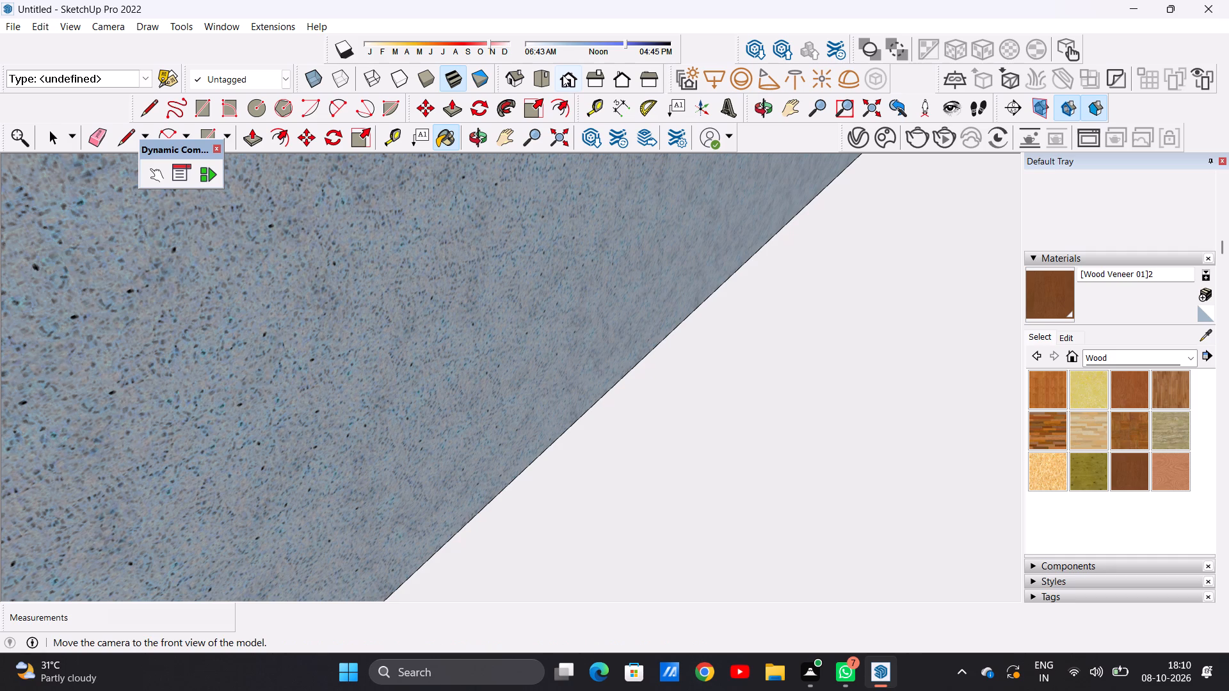
pyautogui.scroll(-16, 575, 404)
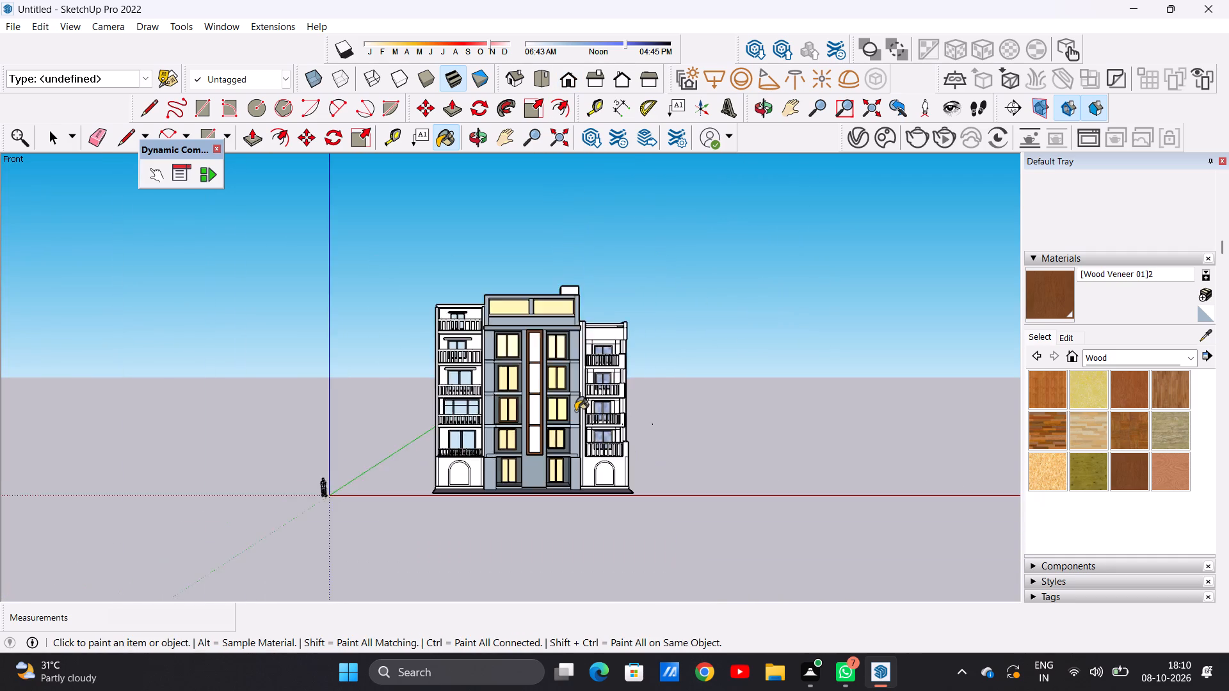
pyautogui.scroll(-4, 575, 411)
pyautogui.scroll(12, 570, 399)
pyautogui.scroll(-4, 557, 349)
pyautogui.moveTo(560, 356); pyautogui.dragTo(528, 353, button='middle')
pyautogui.moveTo(504, 347); pyautogui.dragTo(558, 371, button='middle')
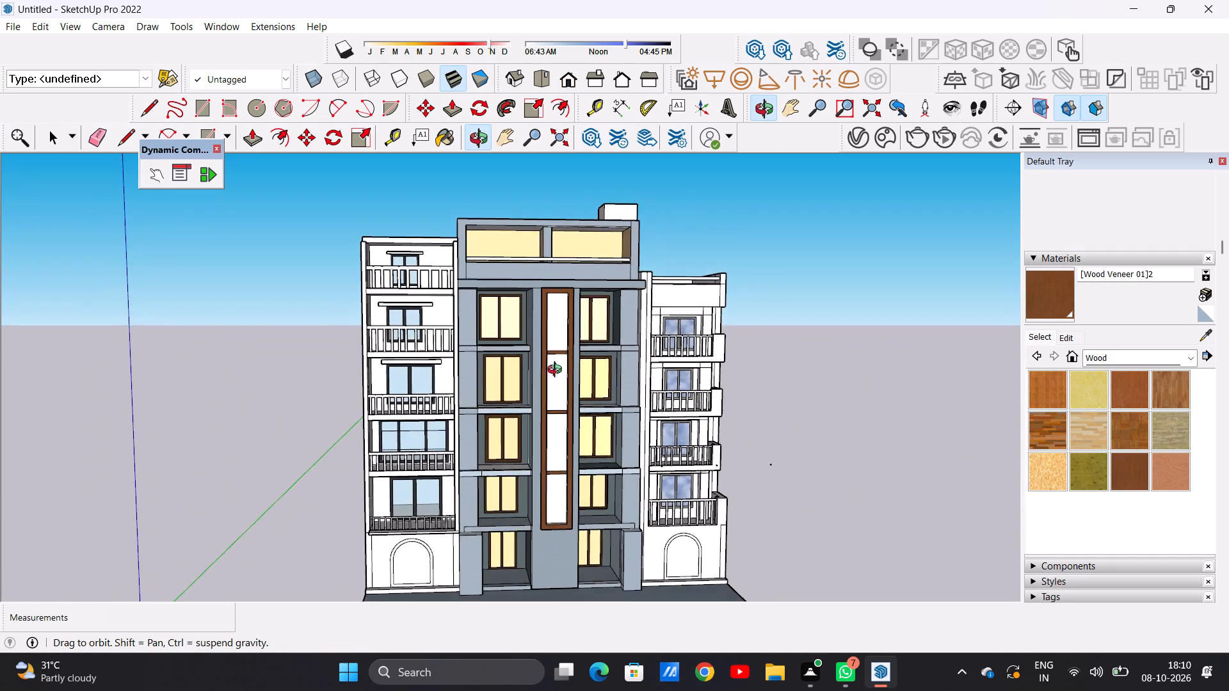
pyautogui.moveTo(558, 371); pyautogui.dragTo(546, 360, button='middle')
# Paint the short strip beside the uppermost crossband on the central frame's right inner side with Wood Veneer 01.
pyautogui.scroll(16, 570, 361)
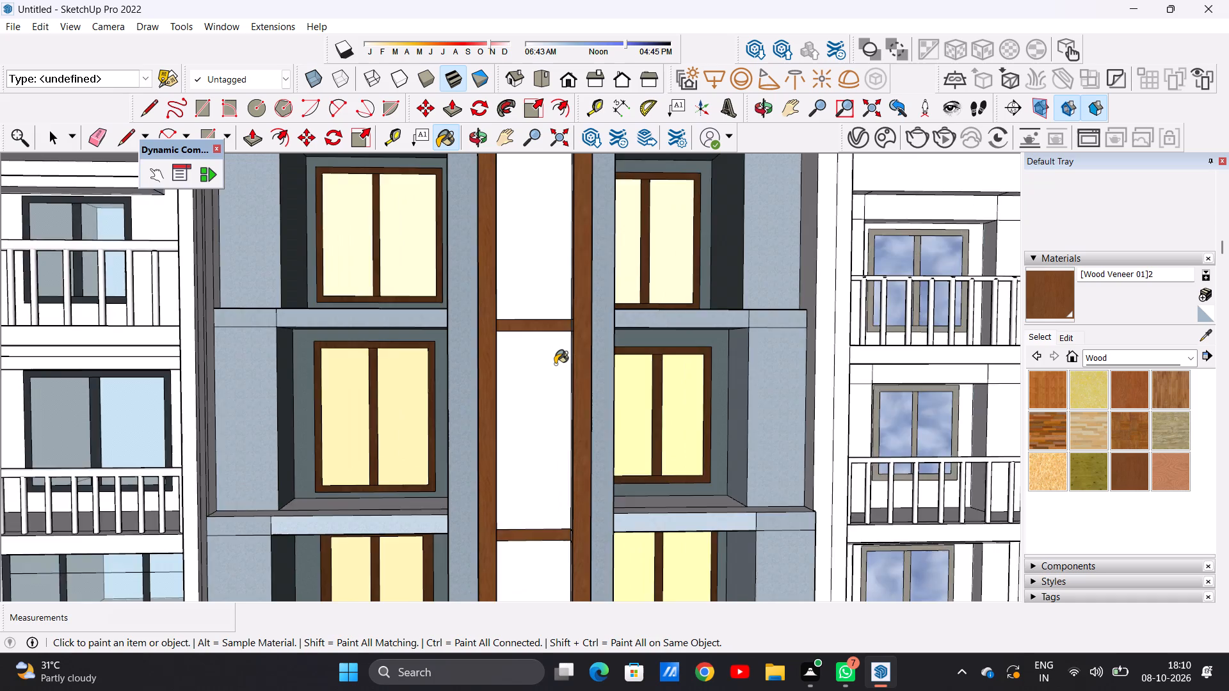
pyautogui.scroll(12, 555, 364)
pyautogui.scroll(-7, 550, 358)
pyautogui.moveTo(565, 350); pyautogui.dragTo(414, 361, button='middle')
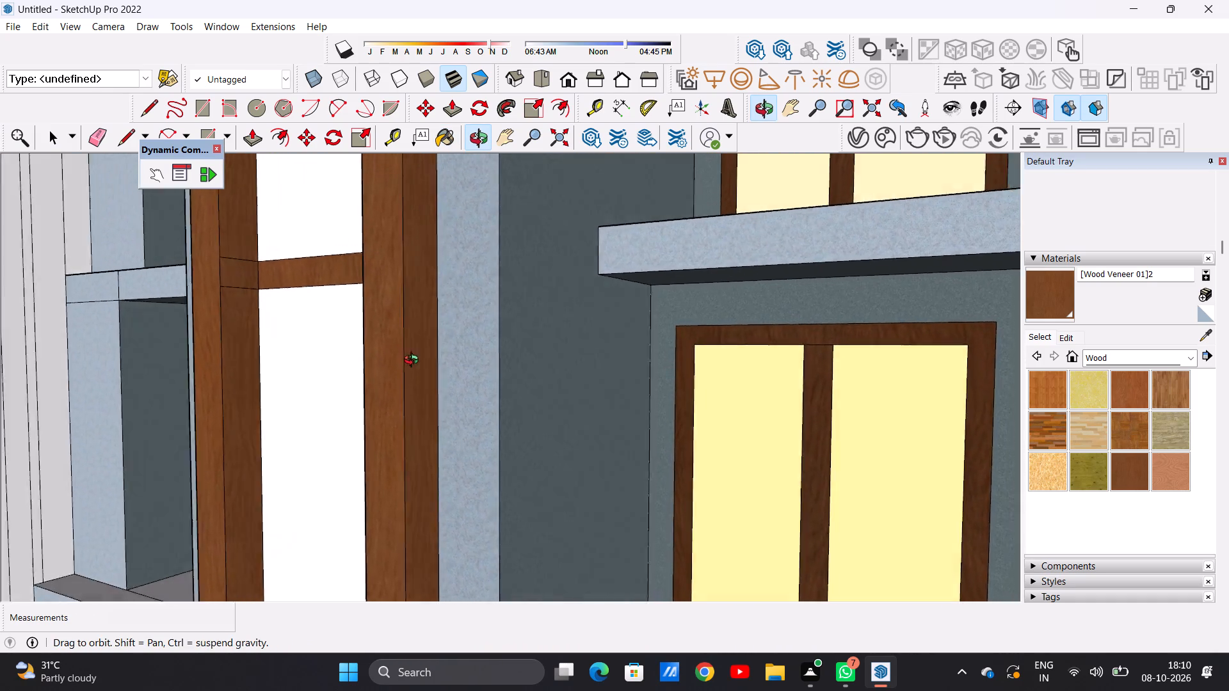
pyautogui.moveTo(414, 361); pyautogui.dragTo(563, 361, button='middle')
pyautogui.scroll(7, 588, 311)
pyautogui.scroll(8, 0, 0)
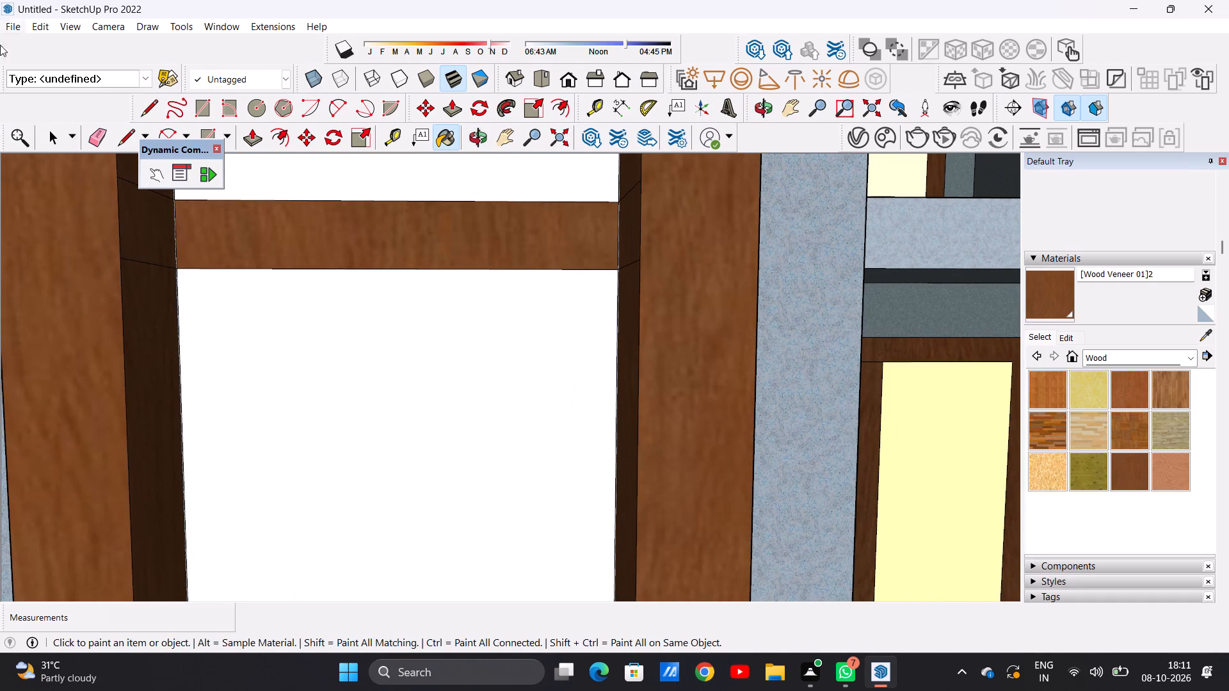
pyautogui.scroll(12, 657, 268)
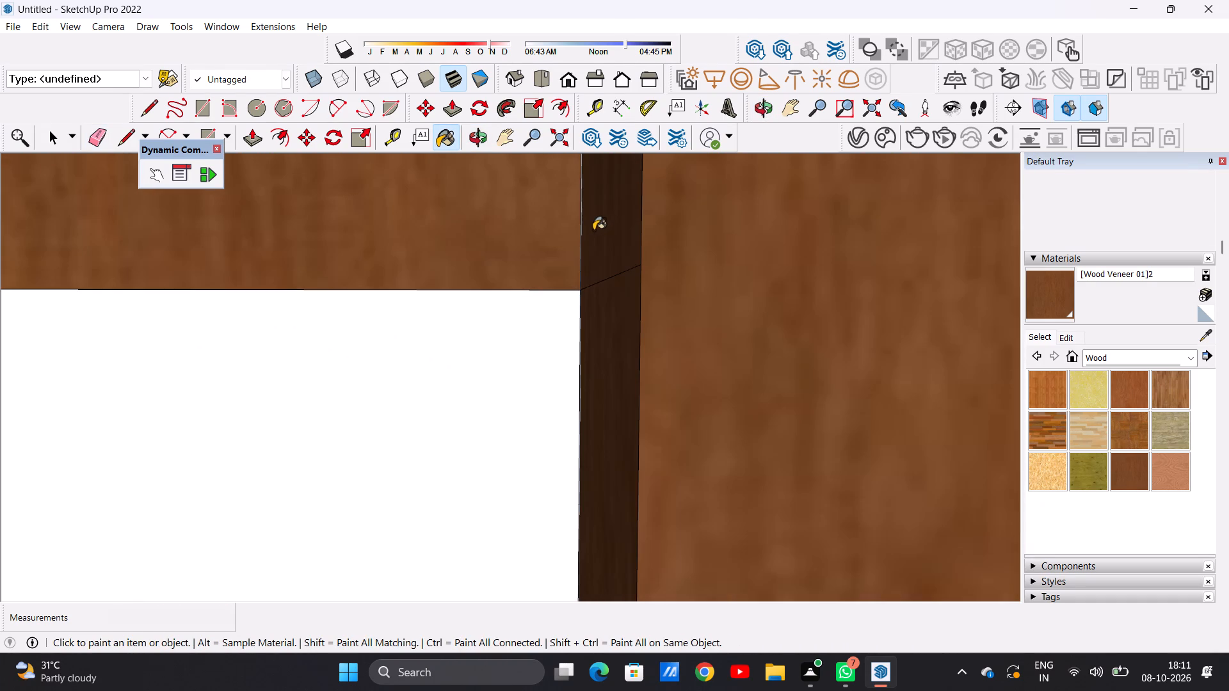
pyautogui.click(586, 230)
# Examine the central panel's frame and crossbands up close and within the whole facade.
pyautogui.scroll(-20, 597, 277)
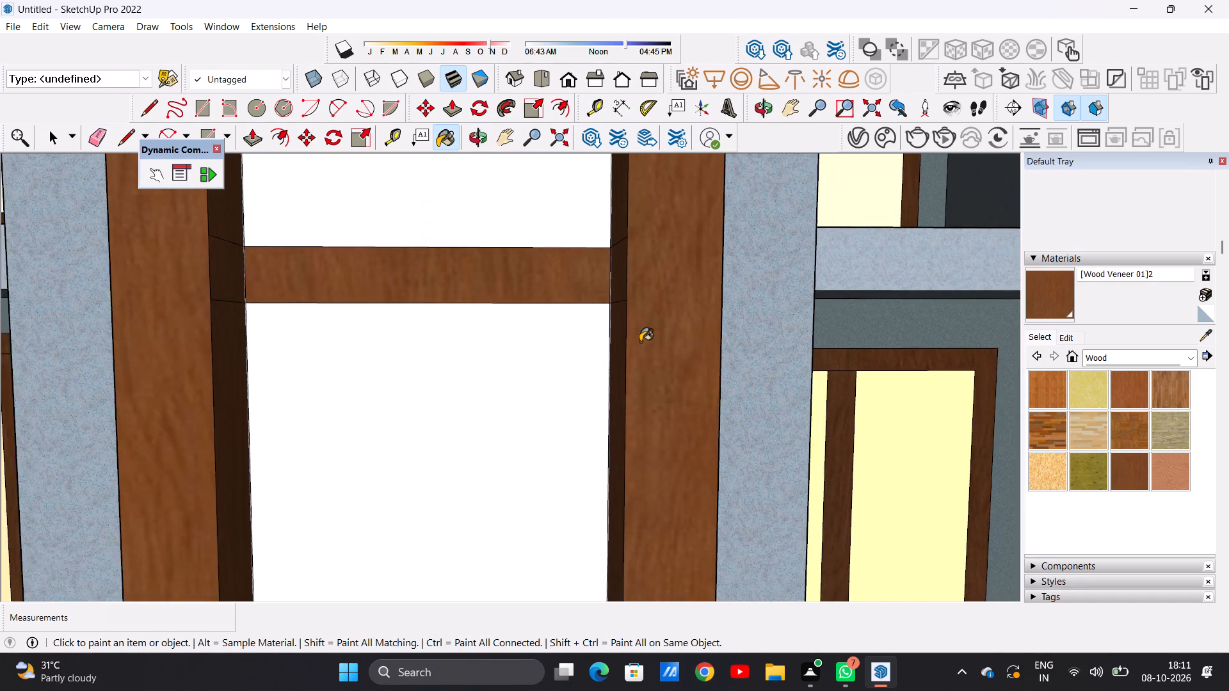
pyautogui.scroll(-20, 640, 342)
pyautogui.scroll(-3, 640, 342)
pyautogui.scroll(2, 657, 303)
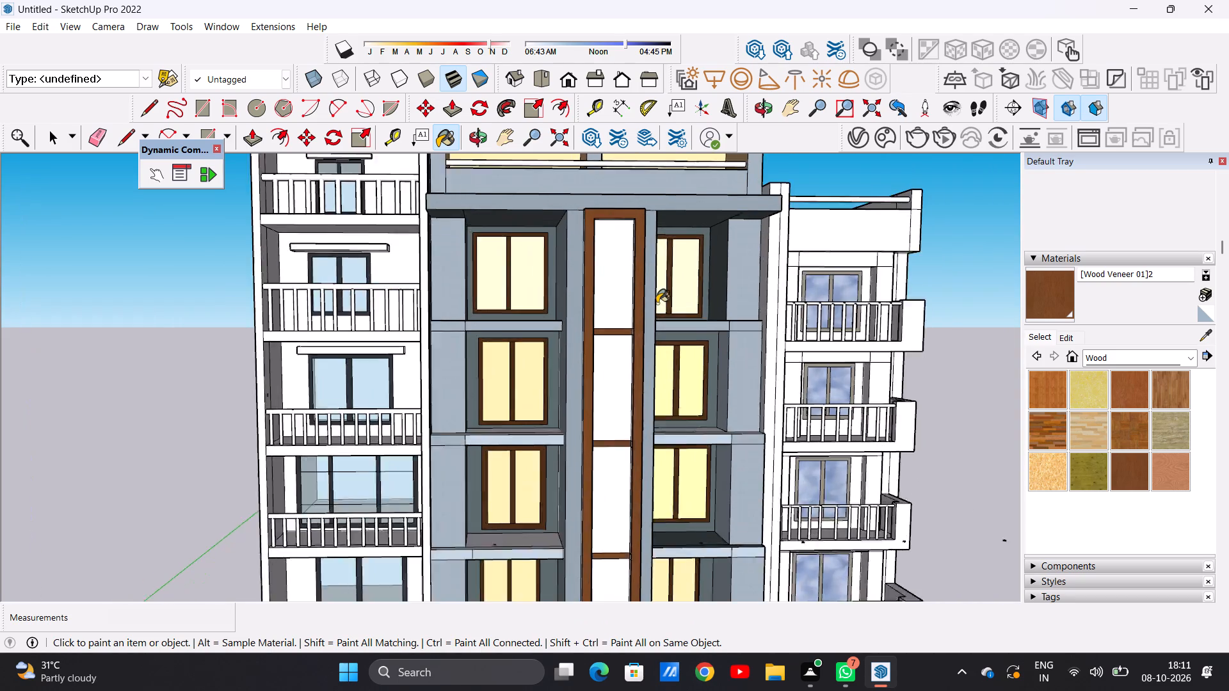
pyautogui.scroll(4, 657, 303)
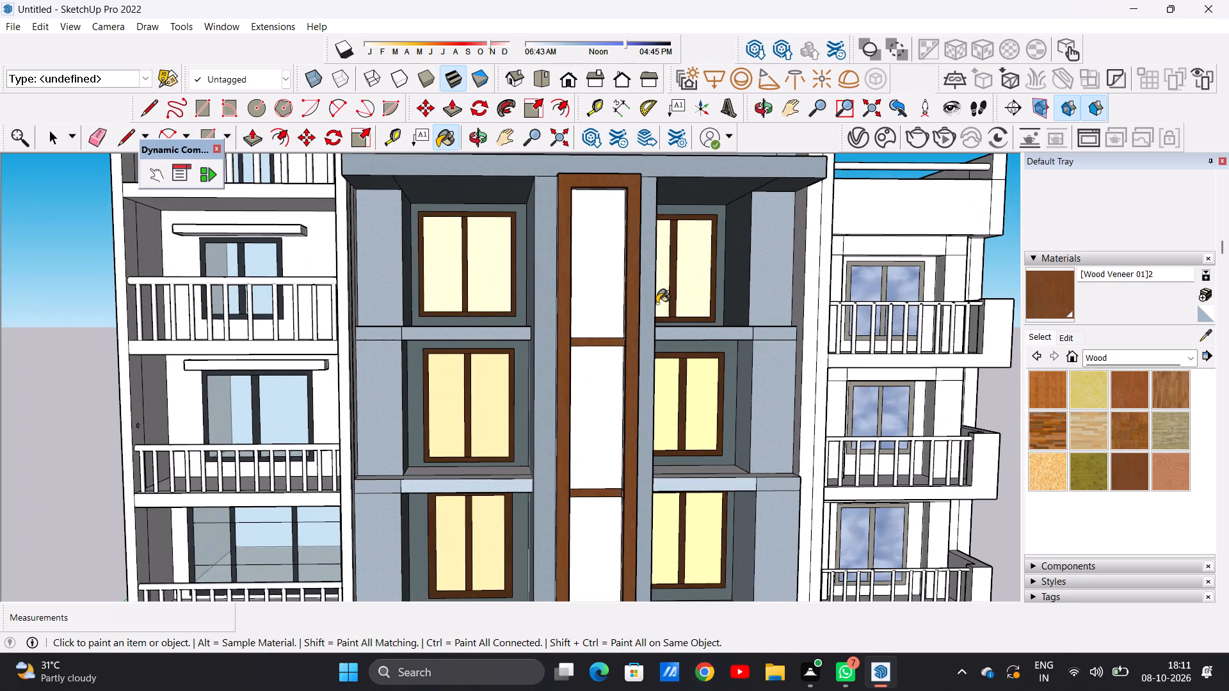
pyautogui.scroll(-16, 570, 347)
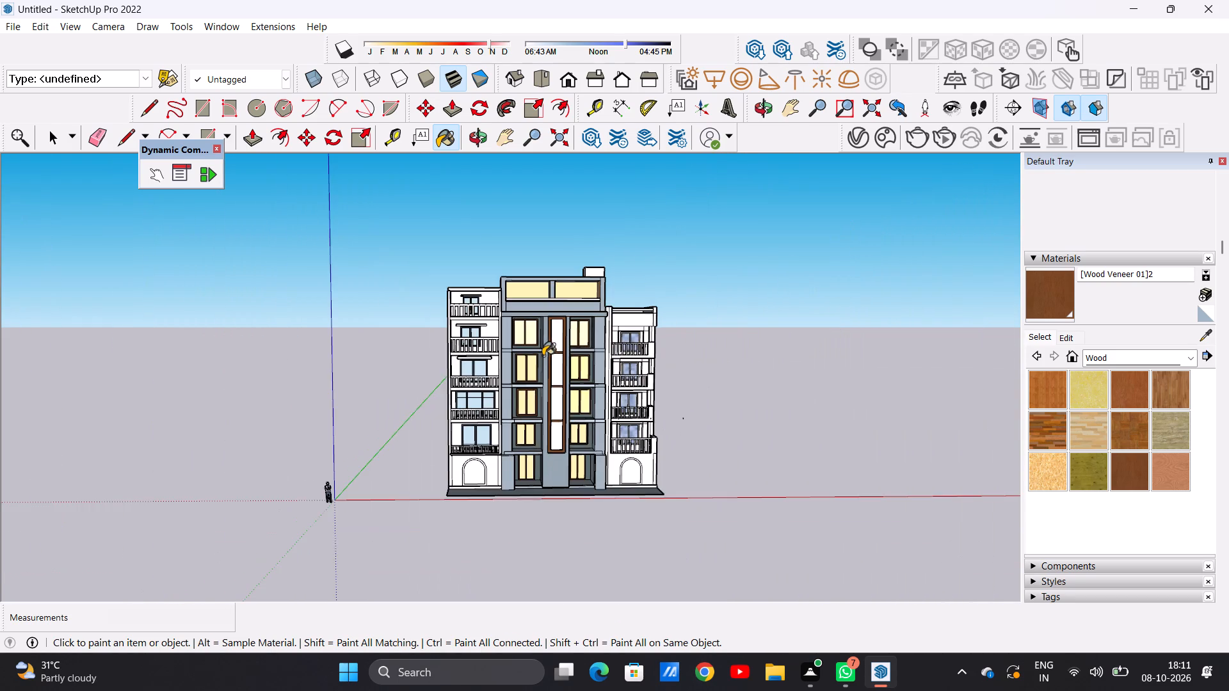
pyautogui.scroll(13, 584, 393)
pyautogui.scroll(5, 515, 377)
pyautogui.moveTo(508, 374); pyautogui.dragTo(414, 387, button='middle')
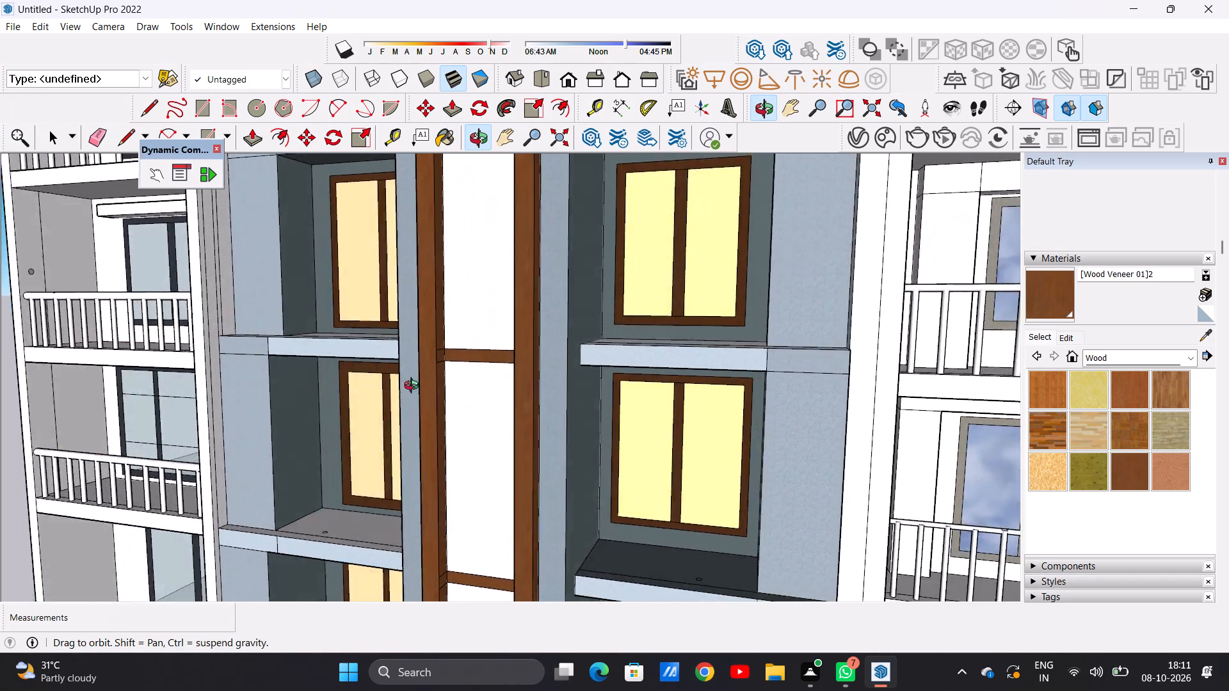
pyautogui.moveTo(414, 387); pyautogui.dragTo(494, 388, button='middle')
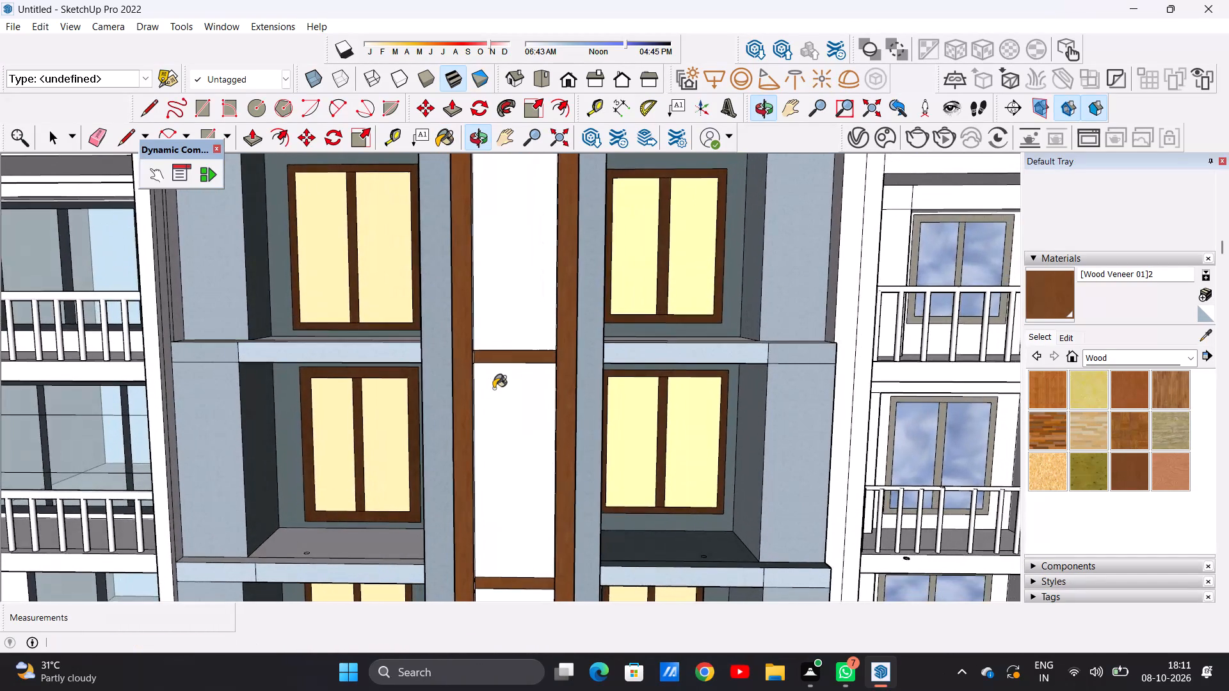
pyautogui.scroll(-19, 502, 428)
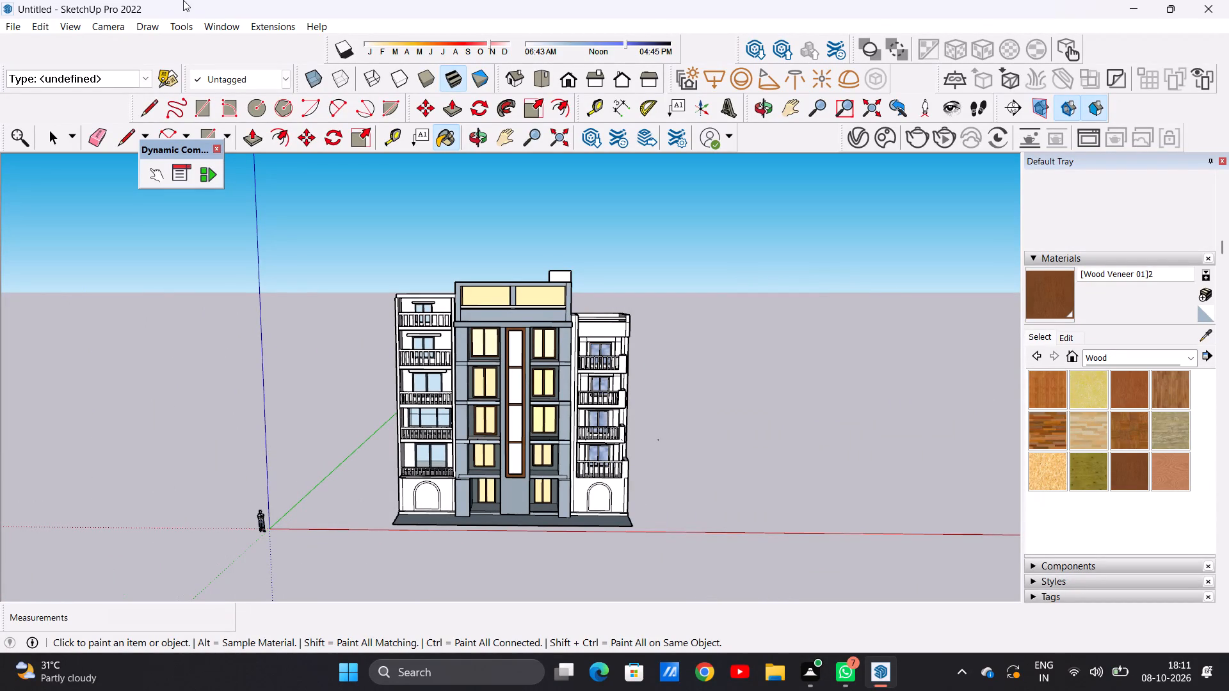
# Examine the veneered central panel frame and crossbands up close and within the whole front facade.
pyautogui.scroll(-4, 534, 415)
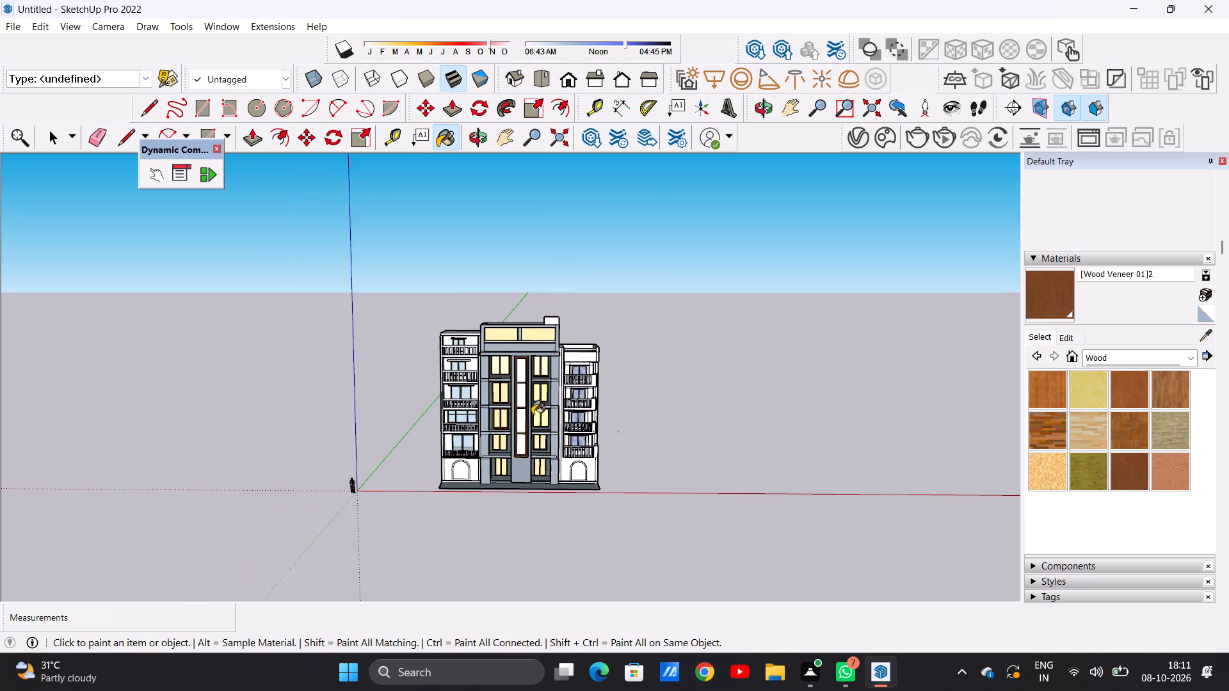
pyautogui.scroll(20, 520, 429)
pyautogui.scroll(2, 520, 429)
pyautogui.moveTo(520, 359); pyautogui.dragTo(314, 302, button='middle')
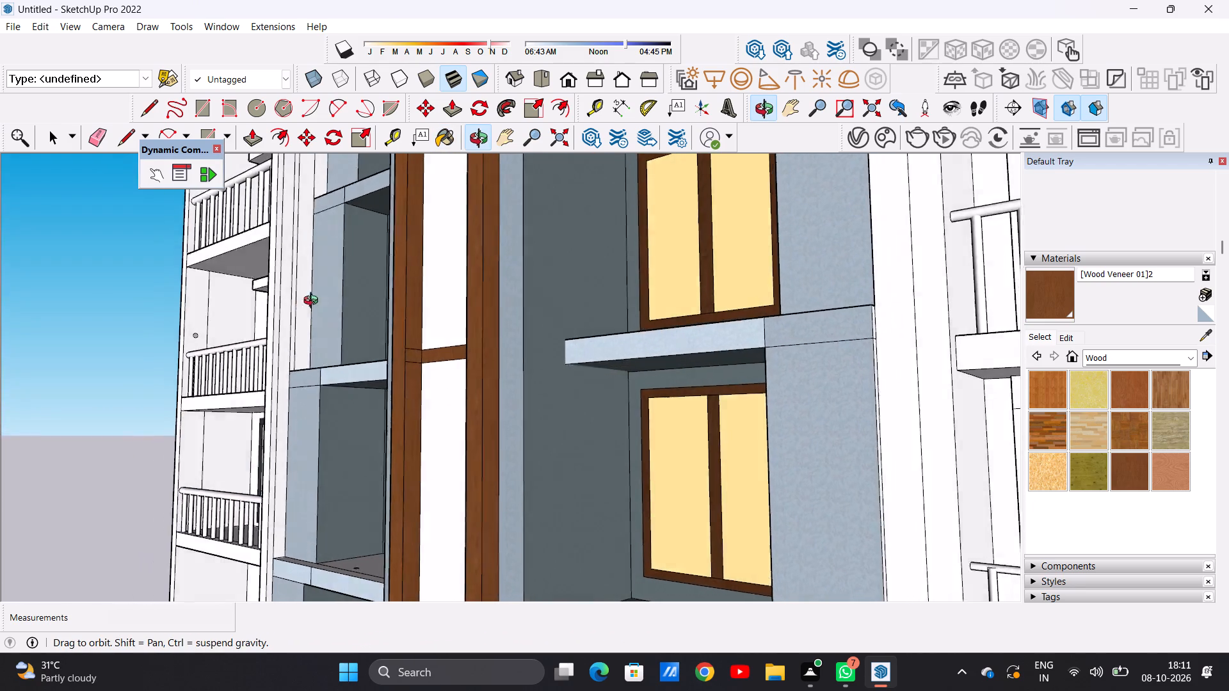
pyautogui.moveTo(314, 302); pyautogui.dragTo(542, 339, button='middle')
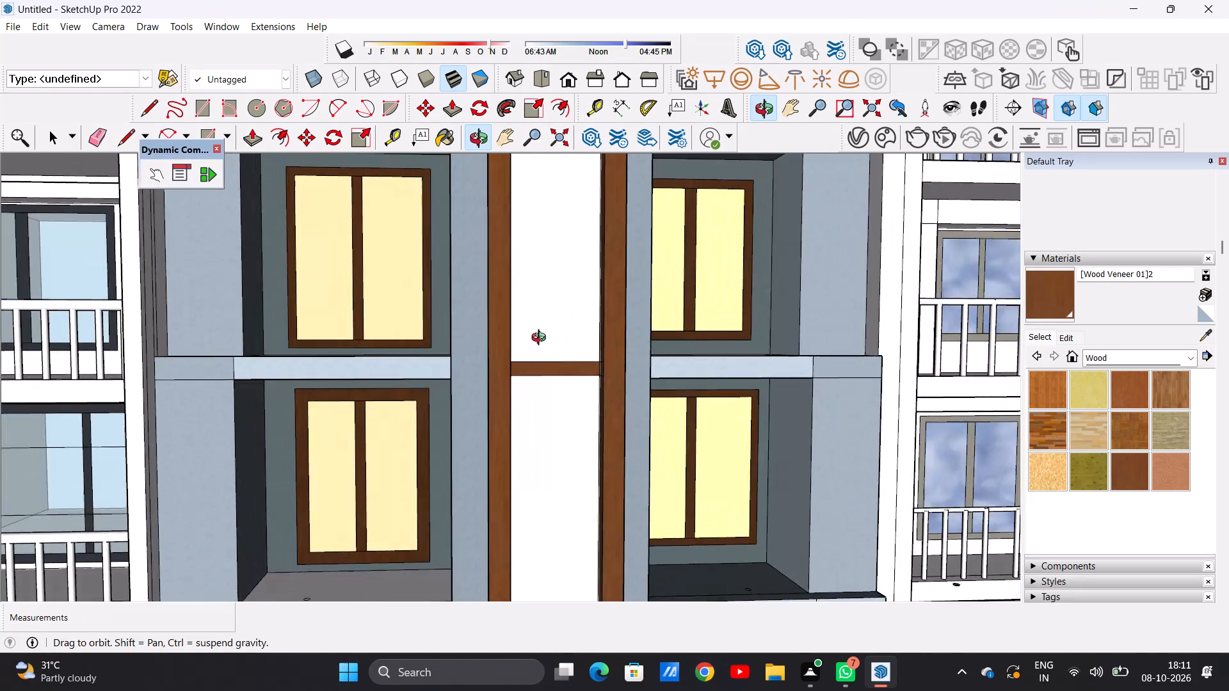
pyautogui.moveTo(542, 339); pyautogui.dragTo(504, 342, button='middle')
pyautogui.scroll(-14, 584, 374)
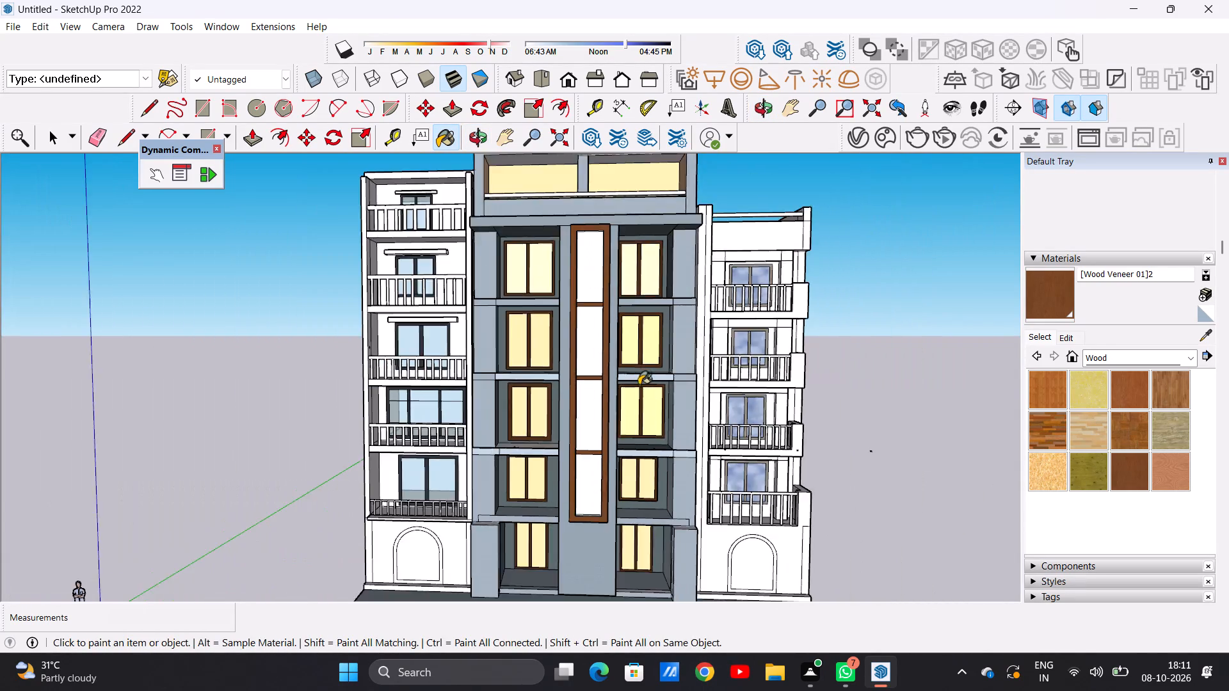
pyautogui.scroll(-2, 639, 385)
pyautogui.scroll(2, 629, 527)
pyautogui.scroll(-4, 623, 518)
pyautogui.scroll(6, 608, 372)
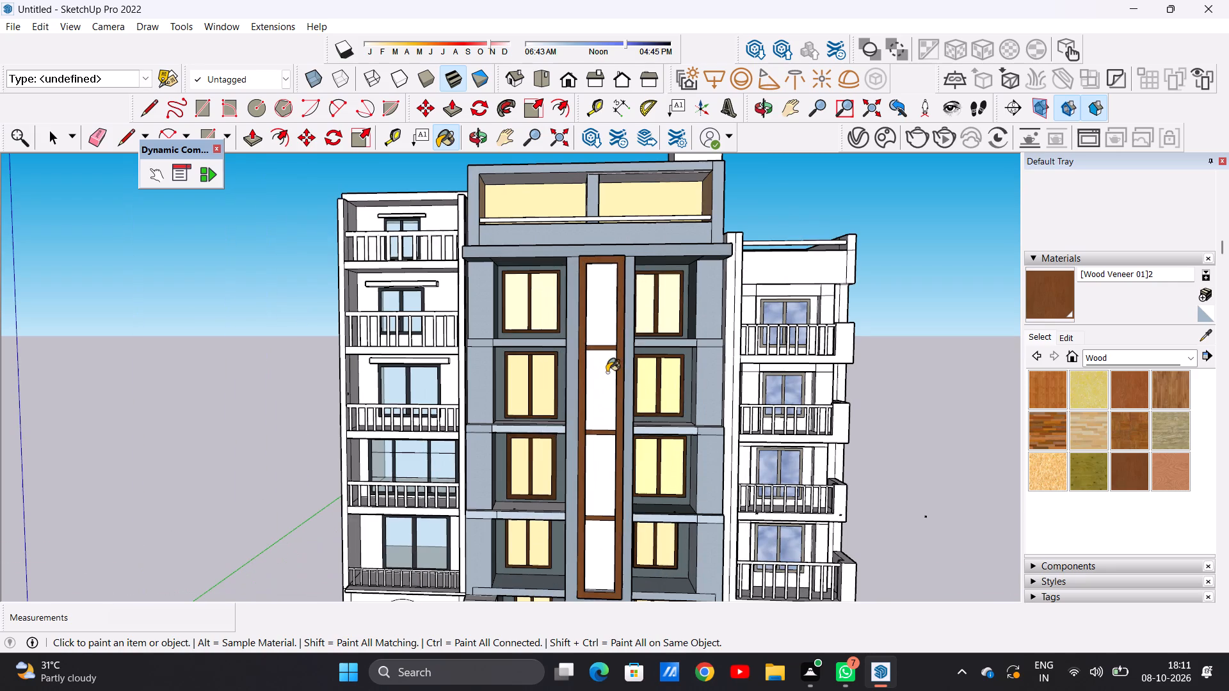
pyautogui.scroll(-4, 615, 294)
pyautogui.moveTo(614, 334); pyautogui.dragTo(600, 255, button='middle')
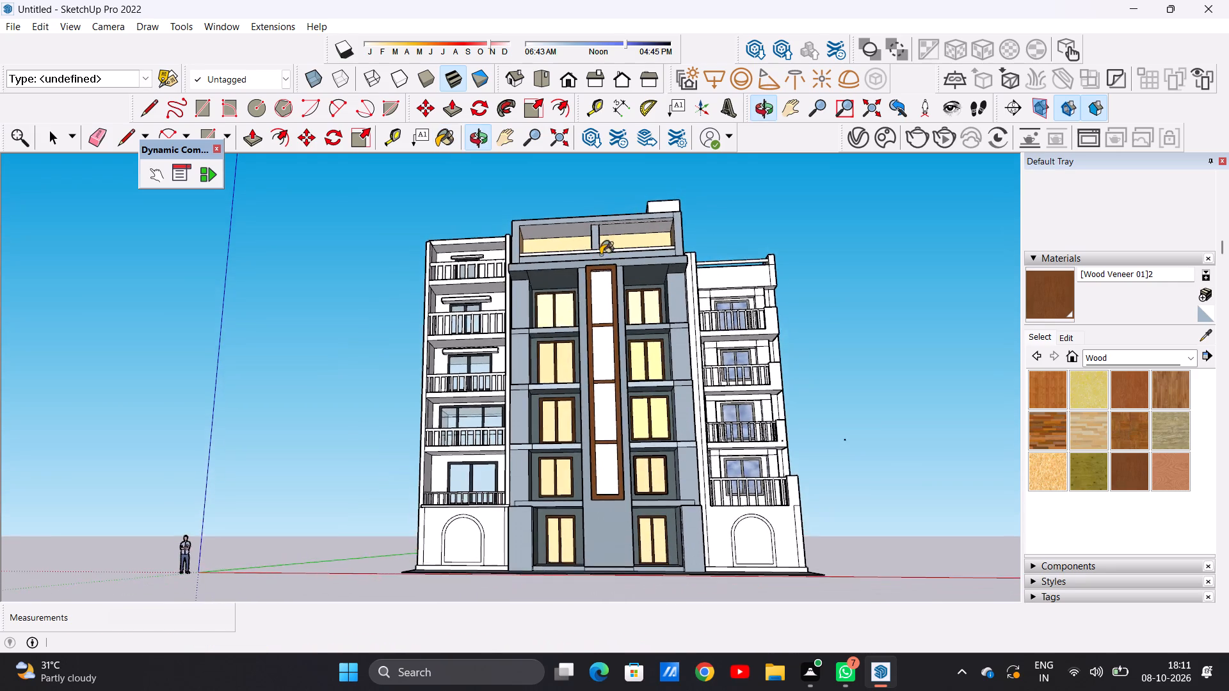
# Paint the top face of the central panel's frame with Wood Veneer 01.
pyautogui.scroll(20, 607, 286)
pyautogui.scroll(6, 607, 286)
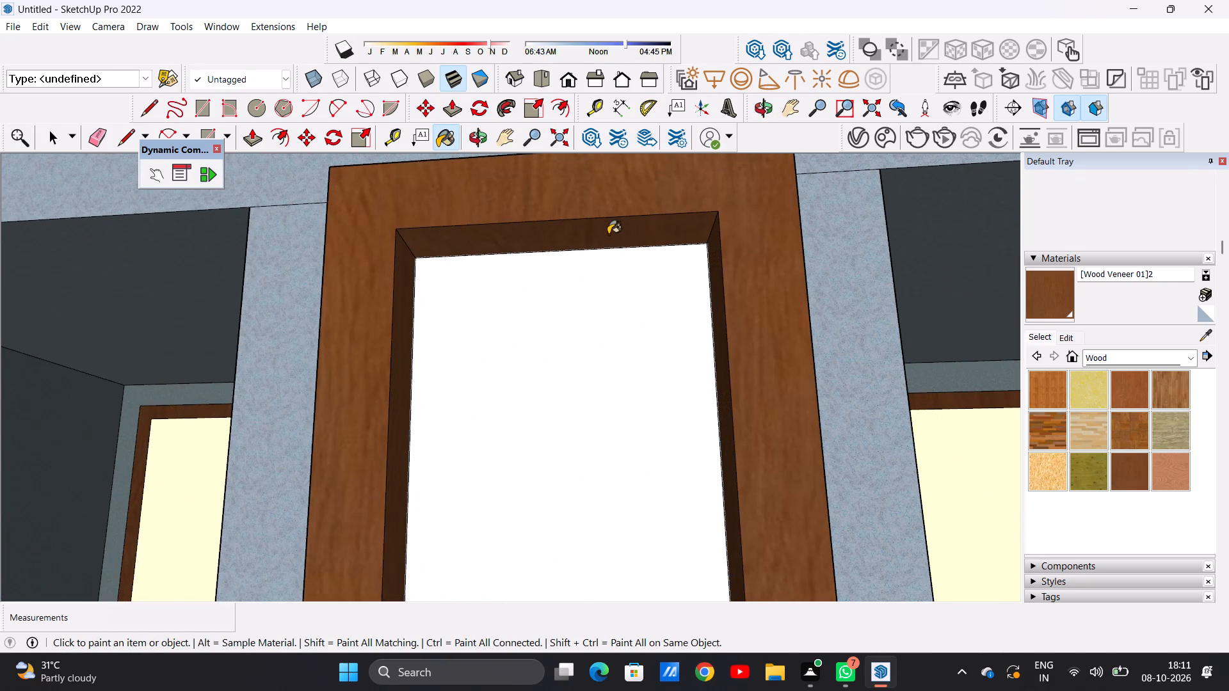
pyautogui.click(608, 234)
pyautogui.moveTo(615, 330); pyautogui.dragTo(662, 378, button='middle')
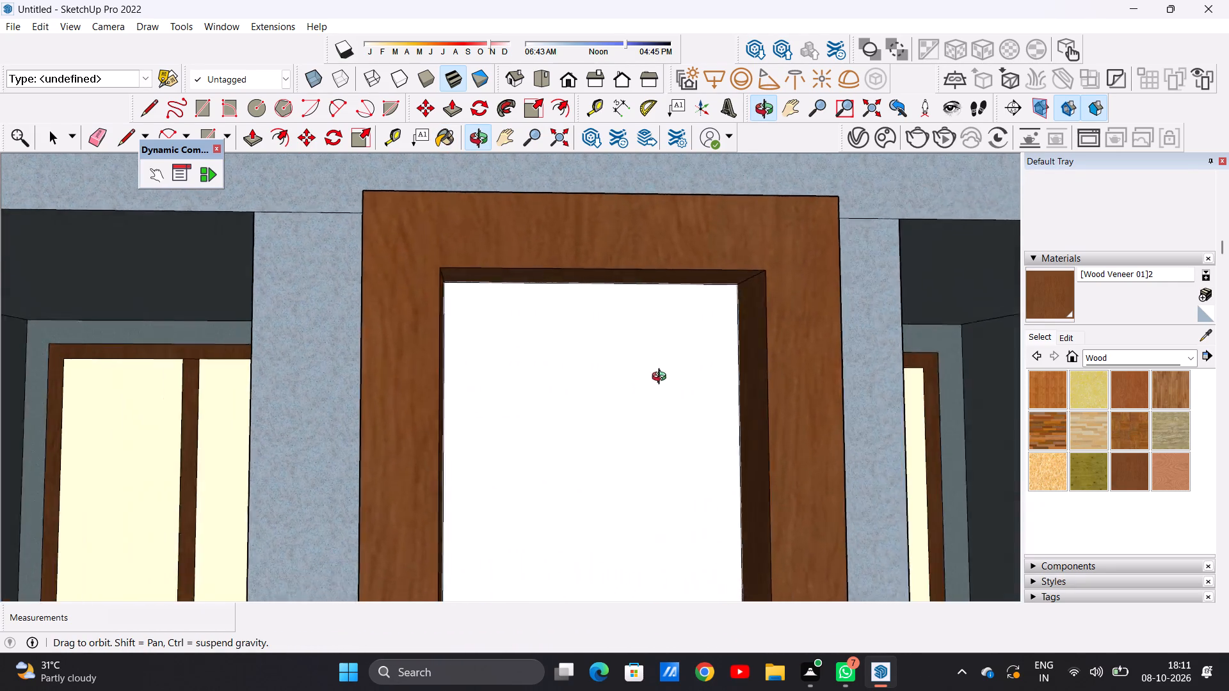
pyautogui.moveTo(662, 378); pyautogui.dragTo(892, 614, button='middle')
pyautogui.scroll(-4, 1228, 690)
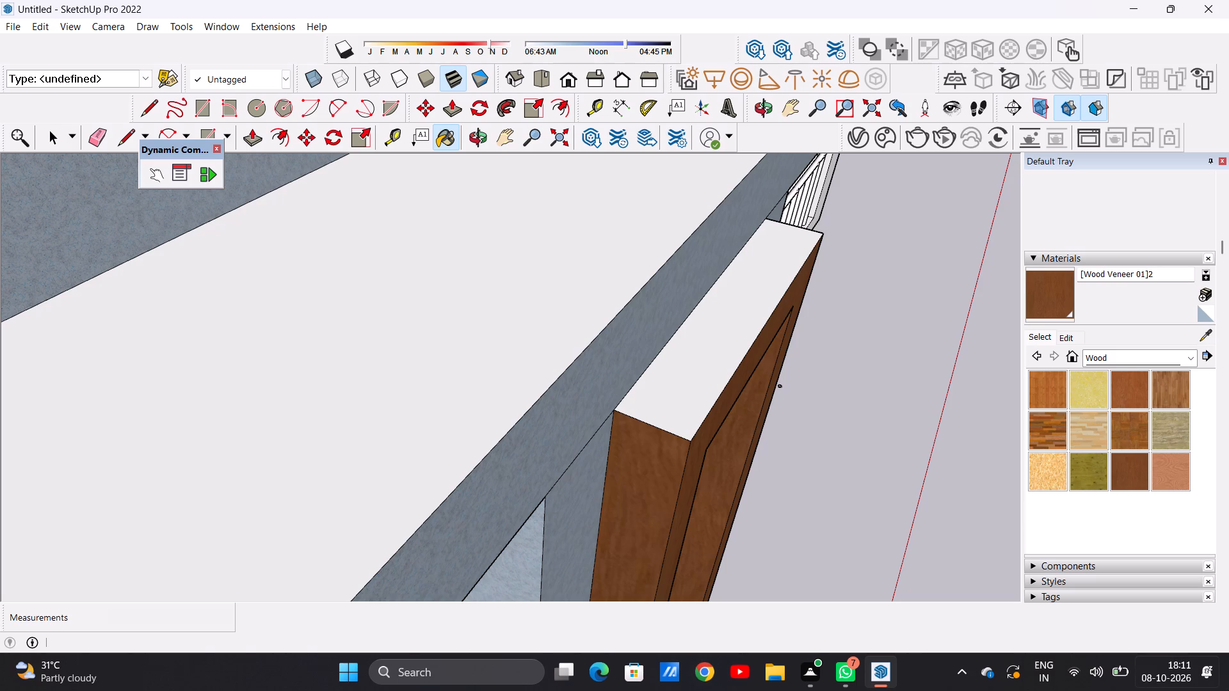
pyautogui.keyDown('ctrl'); pyautogui.scroll(-8, 1228, 690); pyautogui.keyUp('ctrl')
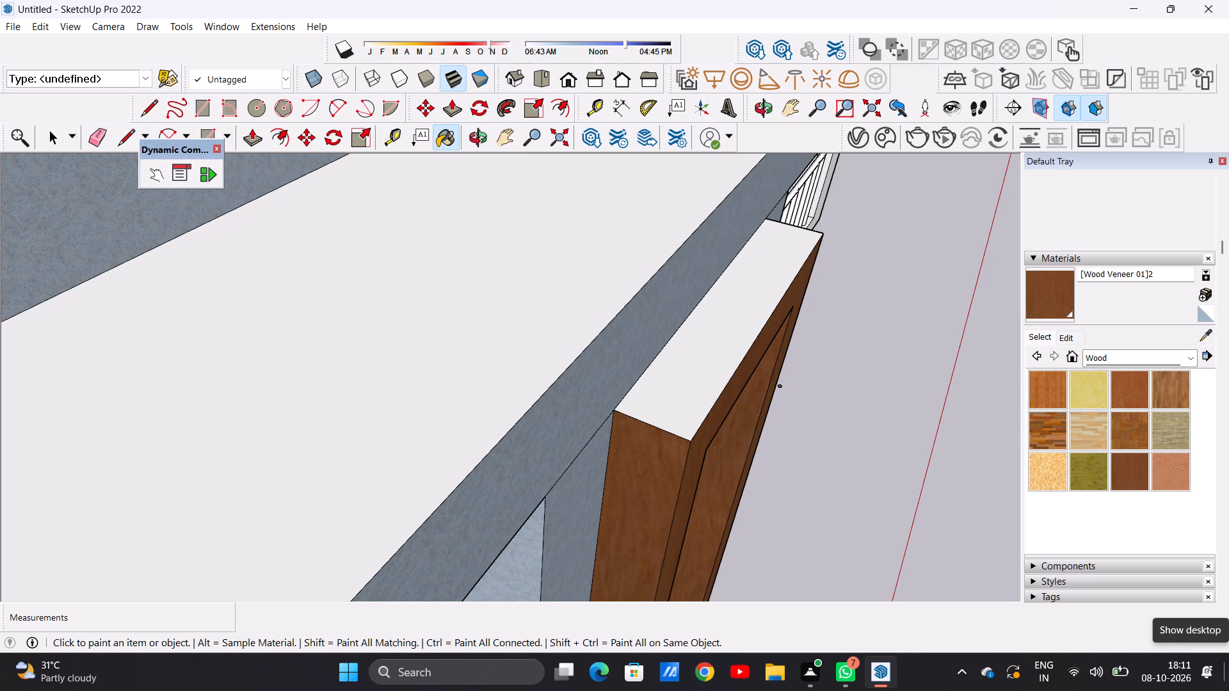
pyautogui.scroll(-3, 469, 400)
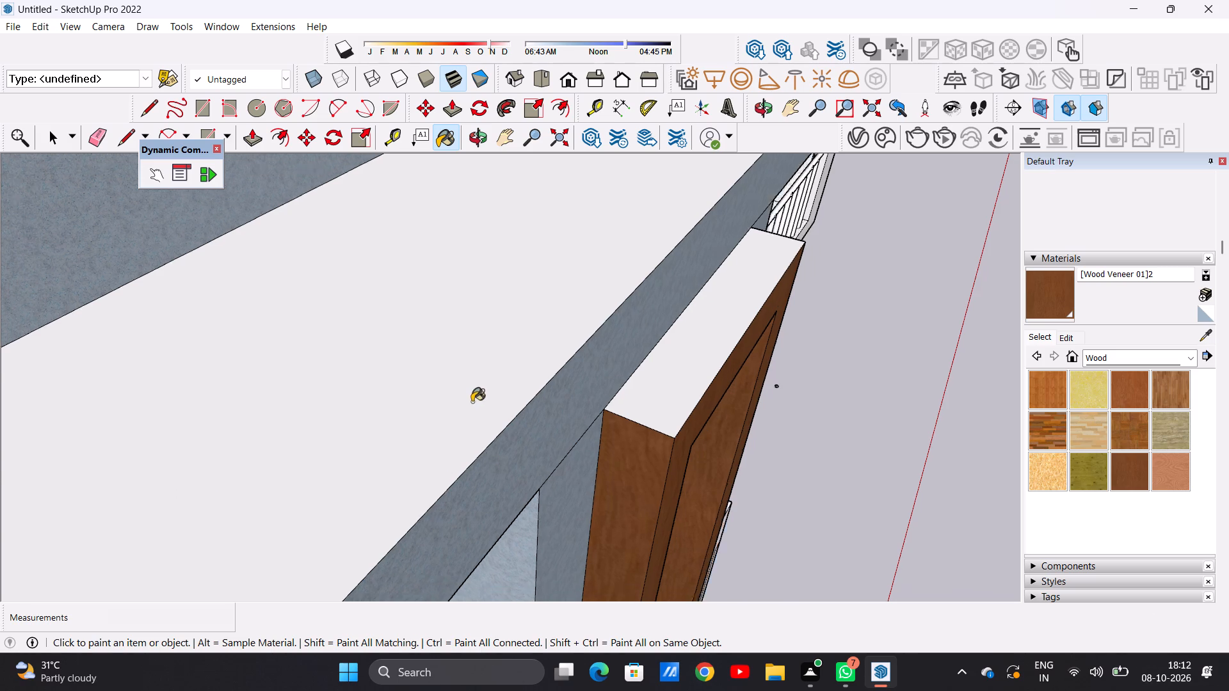
pyautogui.scroll(-3, 472, 402)
pyautogui.scroll(-7, 545, 454)
pyautogui.scroll(12, 600, 425)
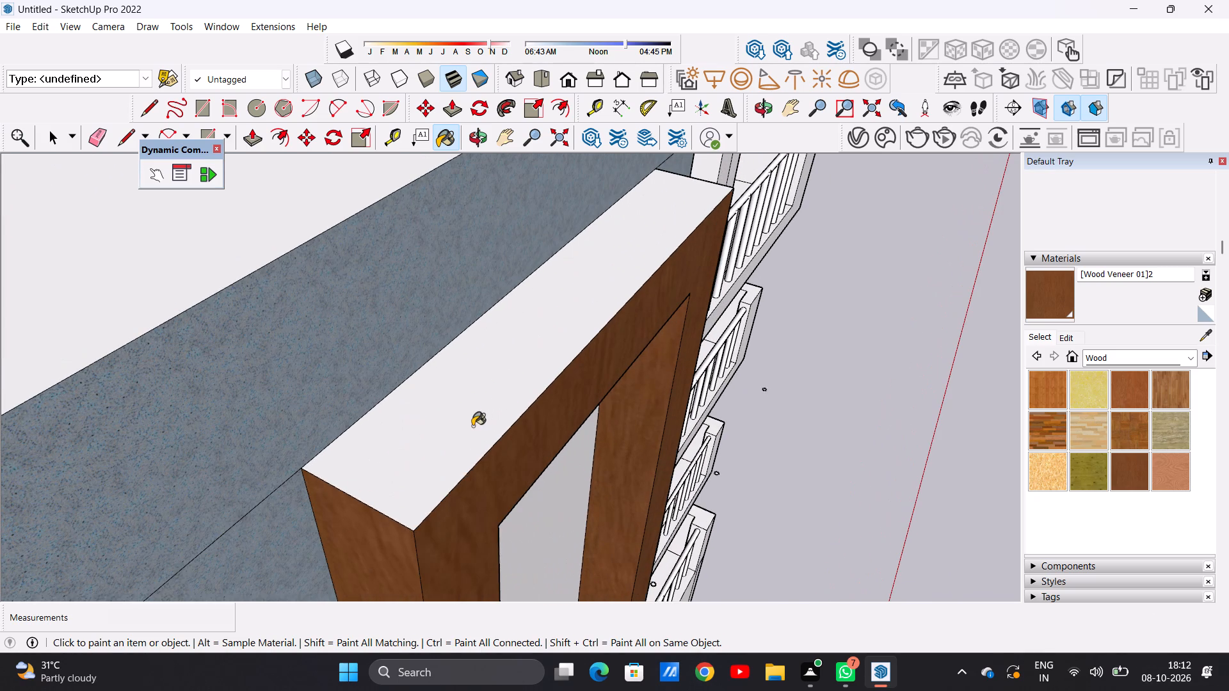
pyautogui.click(472, 426)
# Paint the top face of the long projecting ledge above the central panel with Terrazzo Light Blue.
pyautogui.scroll(-20, 470, 426)
pyautogui.scroll(-18, 470, 426)
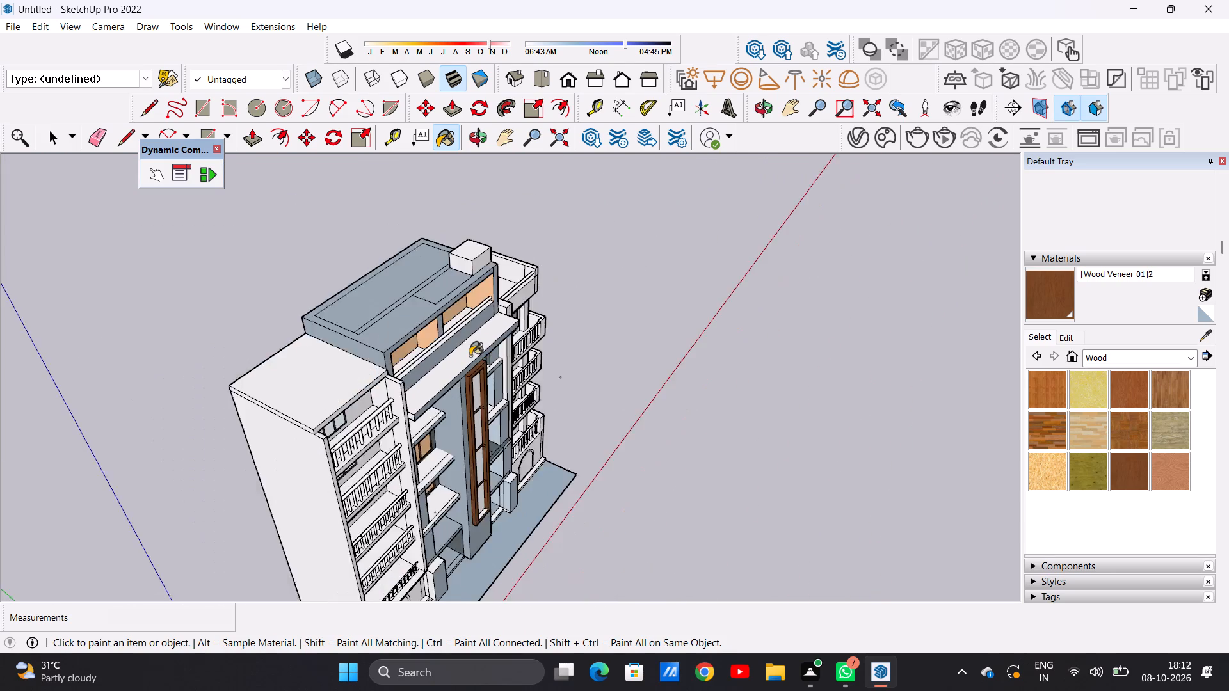
pyautogui.scroll(-3, 470, 356)
pyautogui.moveTo(508, 428); pyautogui.dragTo(312, 370, button='middle')
pyautogui.scroll(4, 502, 345)
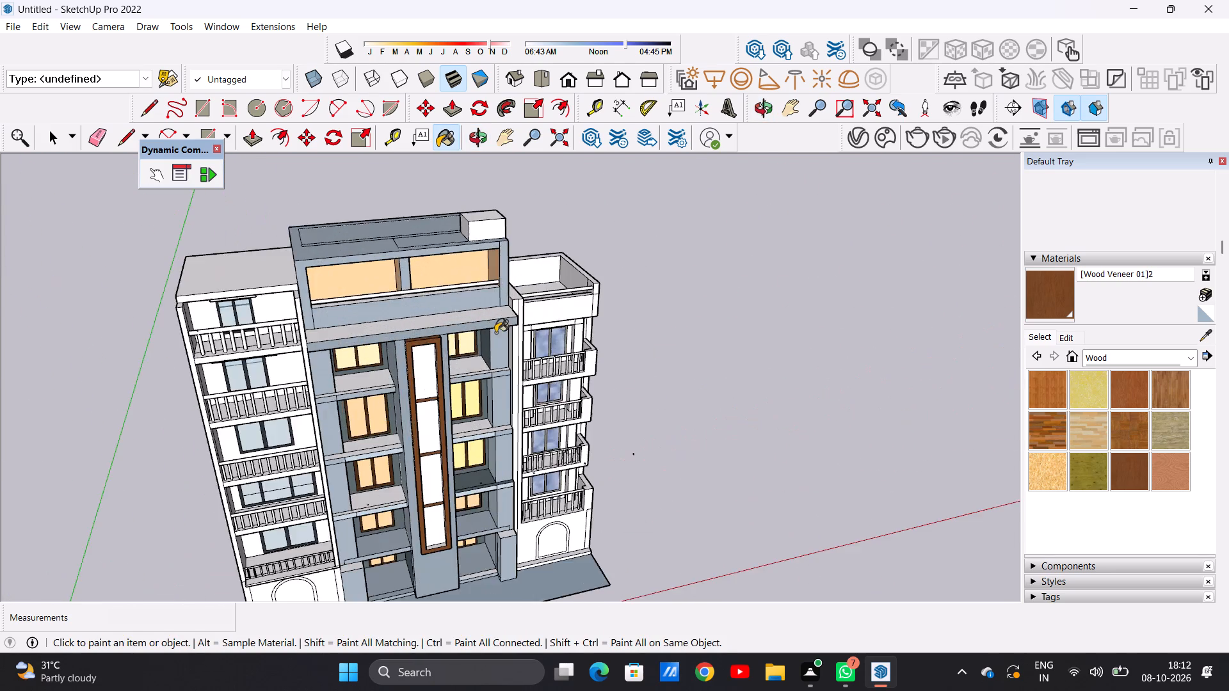
pyautogui.scroll(11, 495, 333)
pyautogui.moveTo(450, 317); pyautogui.dragTo(417, 385, button='middle')
pyautogui.scroll(5, 432, 372)
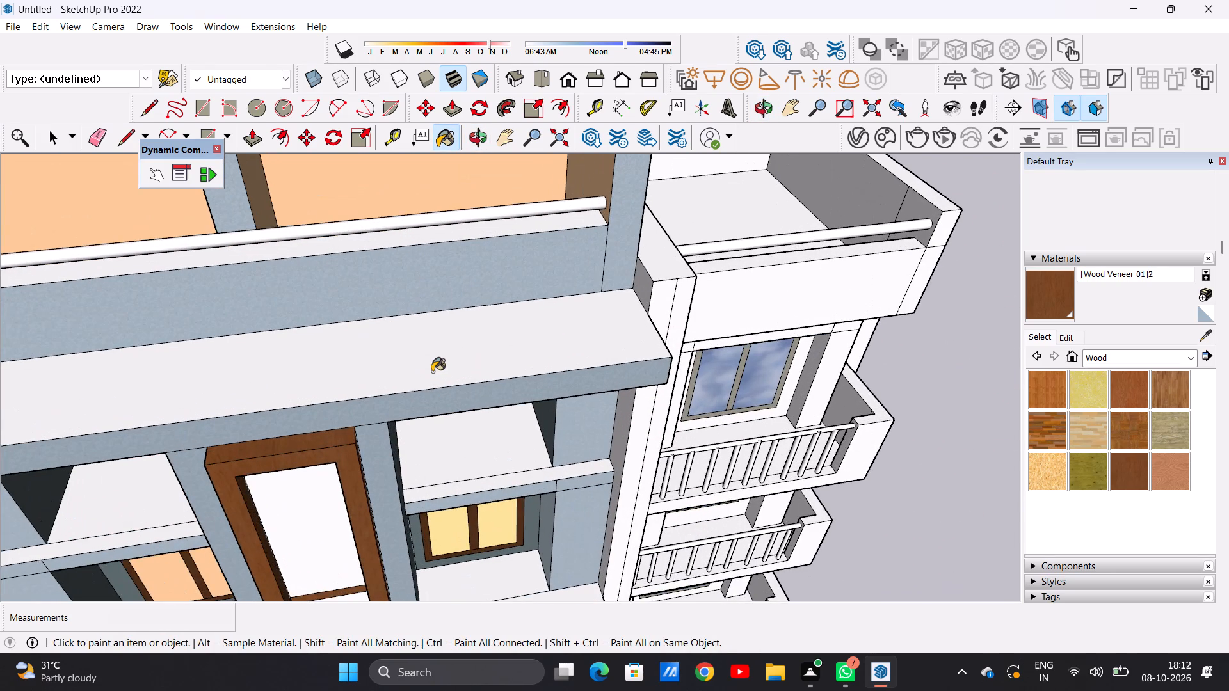
pyautogui.click(1185, 360)
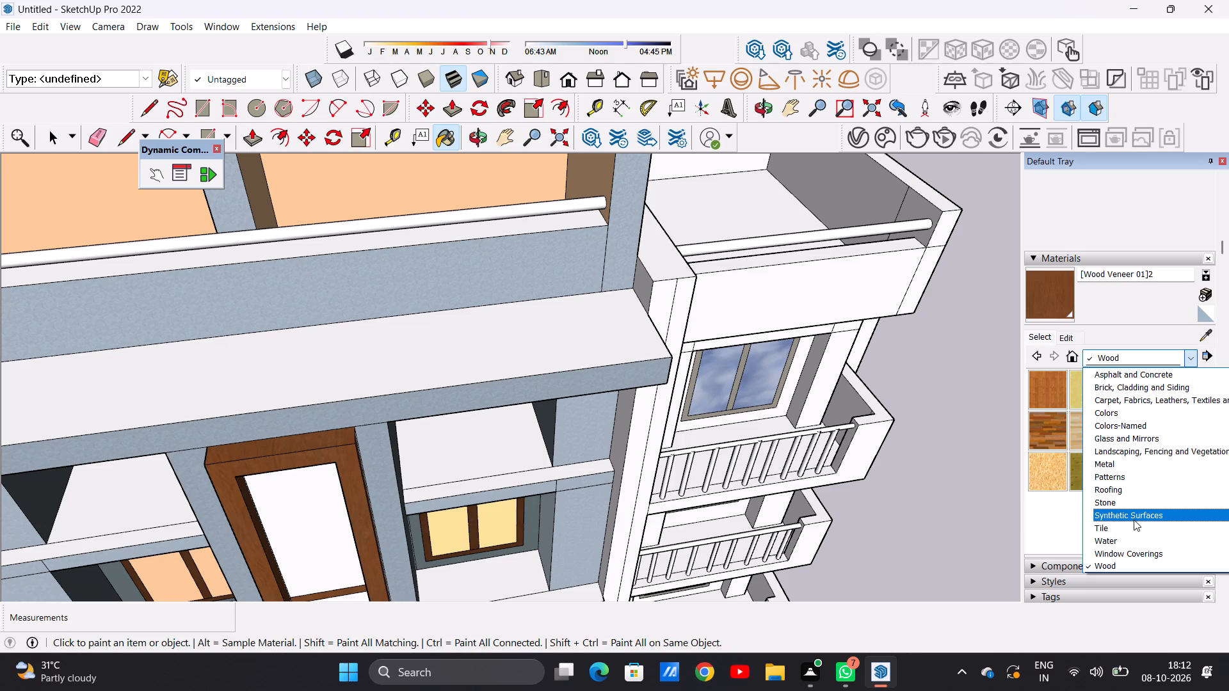
pyautogui.click(1134, 520)
pyautogui.click(1053, 469)
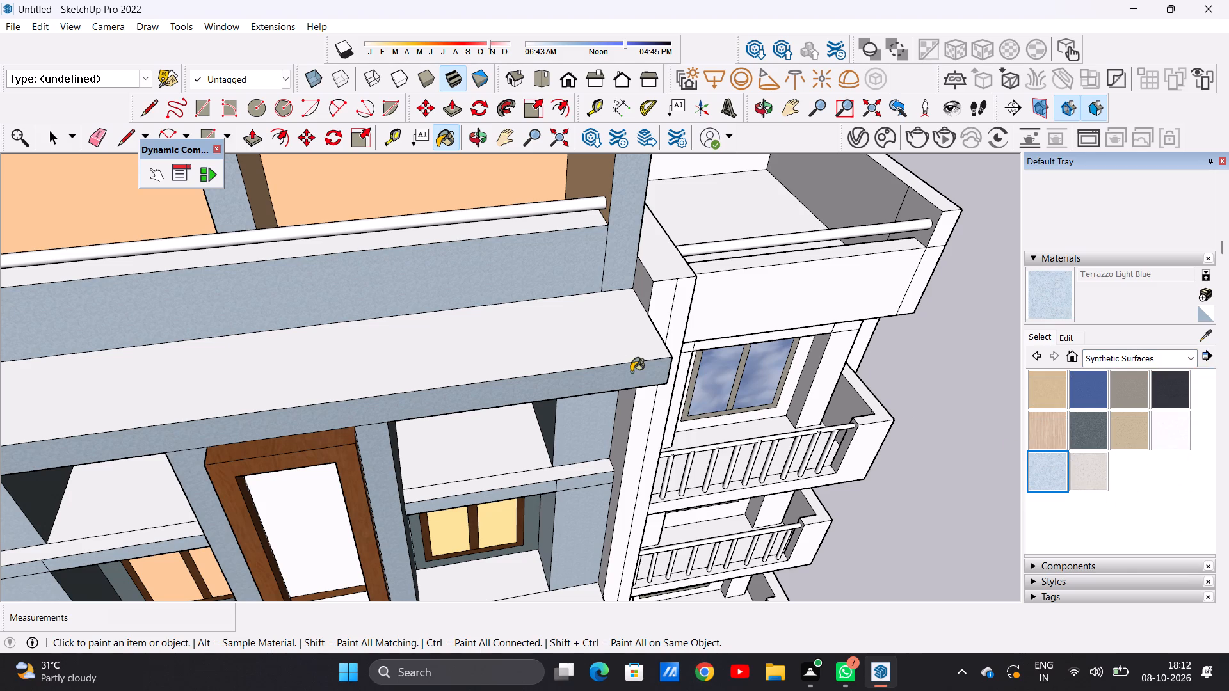
pyautogui.click(578, 349)
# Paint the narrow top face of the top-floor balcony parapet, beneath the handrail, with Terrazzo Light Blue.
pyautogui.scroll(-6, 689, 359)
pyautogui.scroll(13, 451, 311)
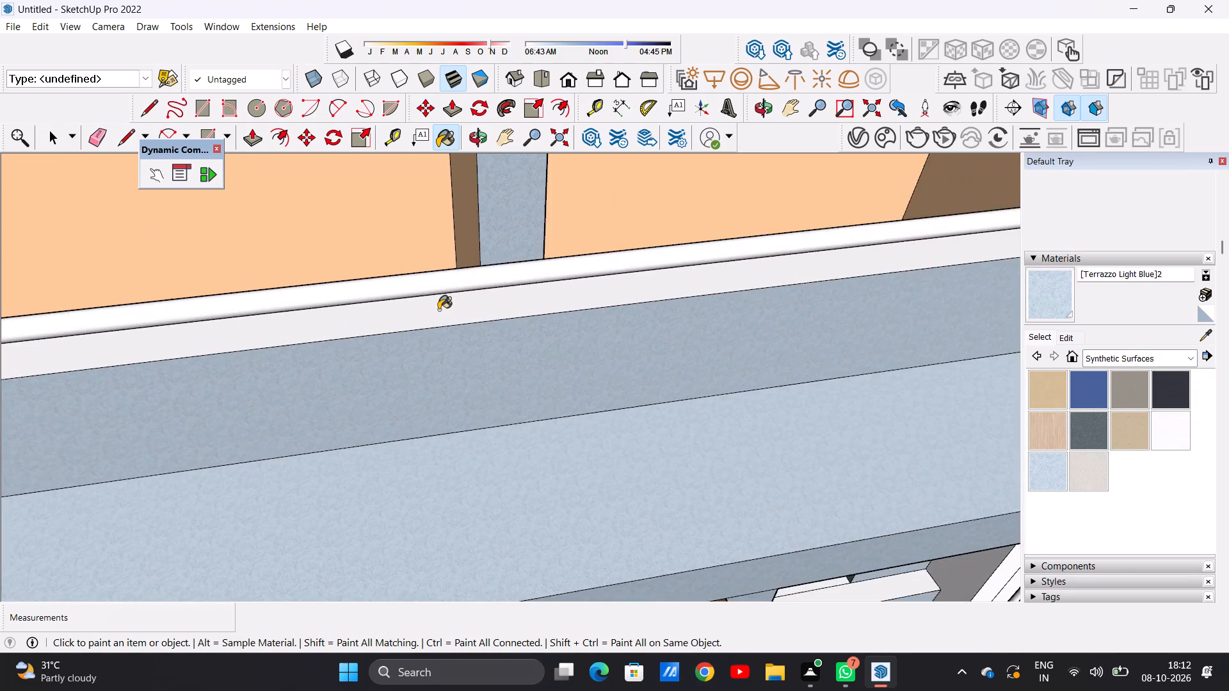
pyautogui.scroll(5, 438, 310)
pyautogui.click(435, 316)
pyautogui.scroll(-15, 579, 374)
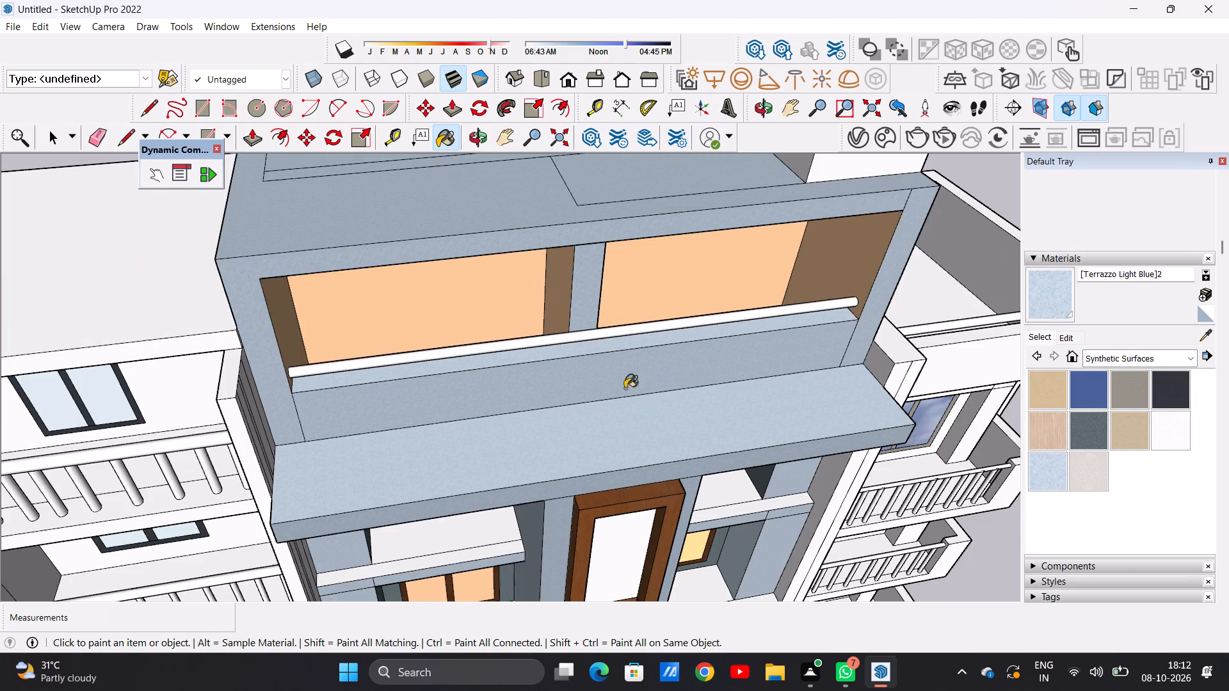
# Paint the front and top faces of the top-floor balcony parapet with Translucent Glass Safety.
pyautogui.moveTo(636, 409); pyautogui.dragTo(588, 289, button='middle')
pyautogui.scroll(-11, 577, 356)
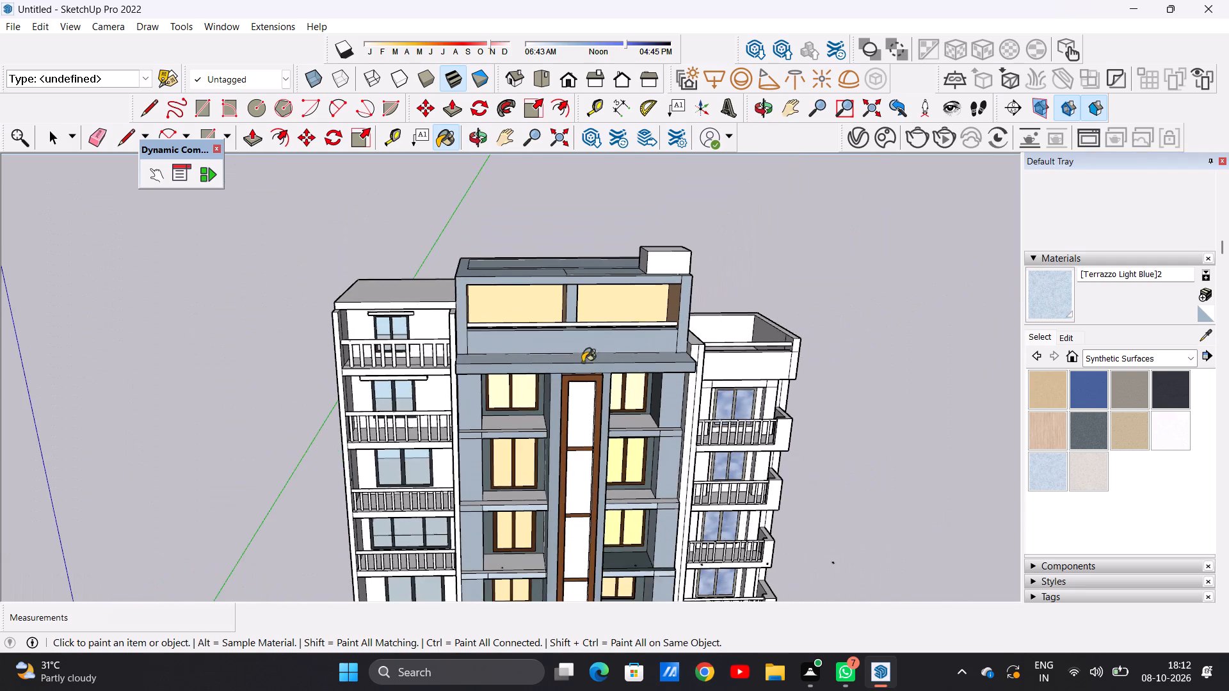
pyautogui.scroll(6, 623, 344)
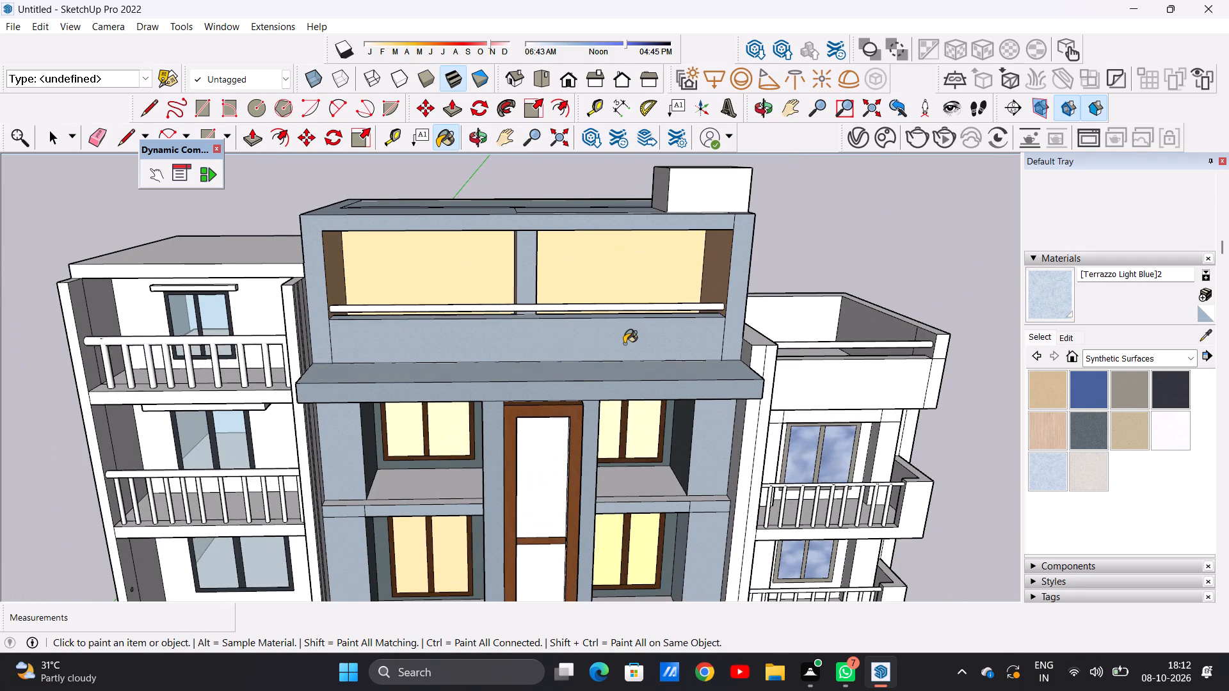
pyautogui.click(1184, 365)
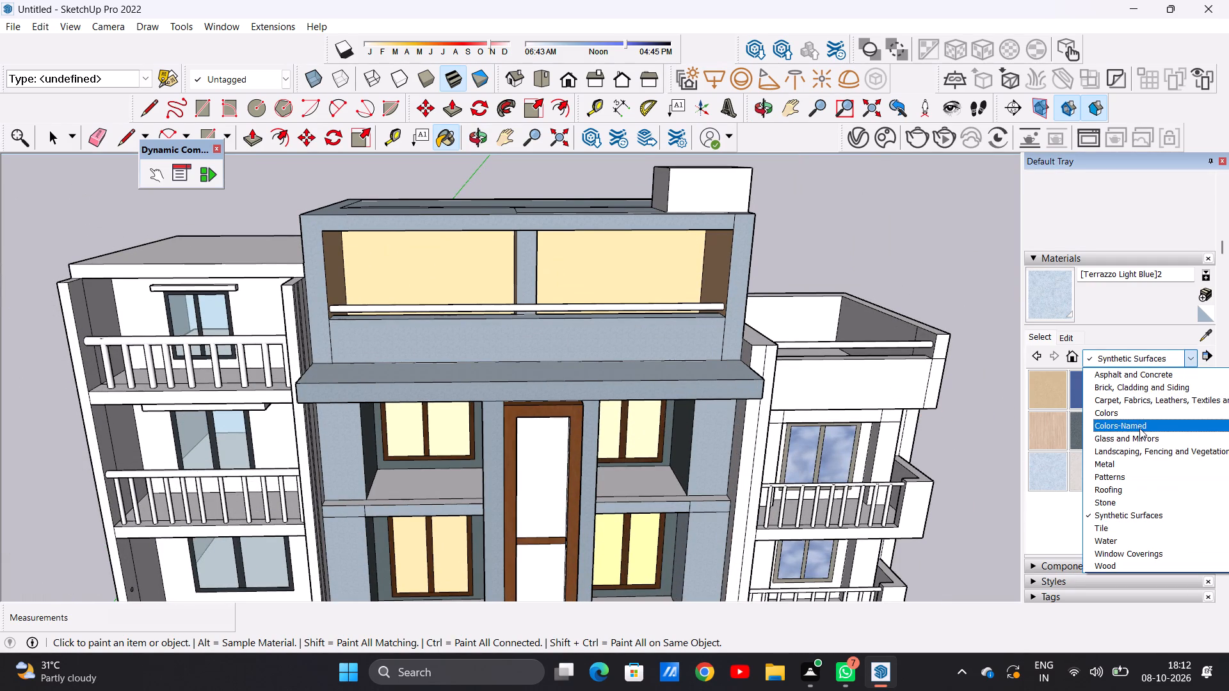
pyautogui.click(1139, 428)
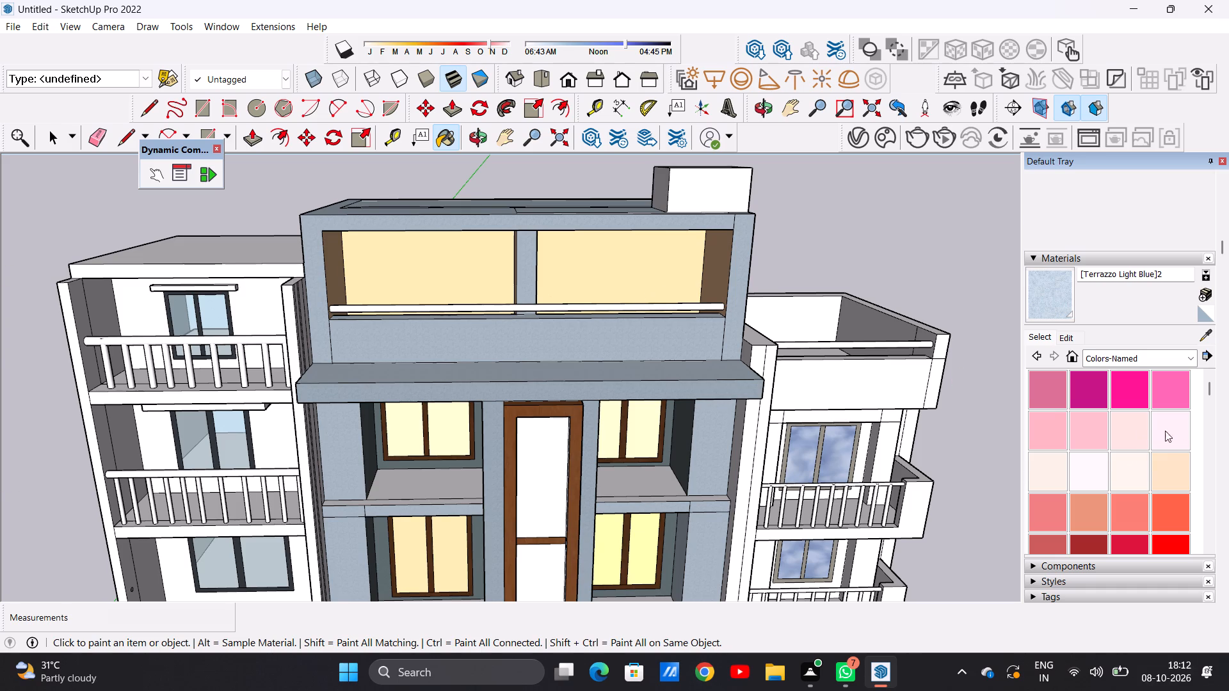
pyautogui.click(1193, 355)
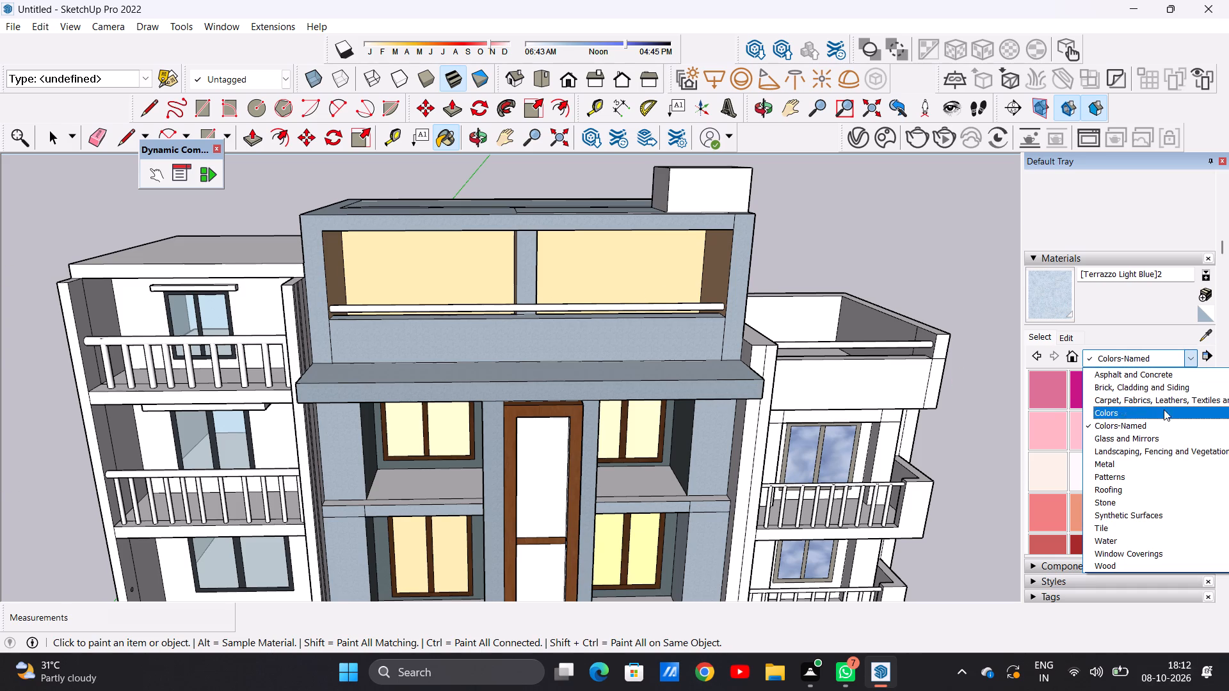
pyautogui.click(1145, 440)
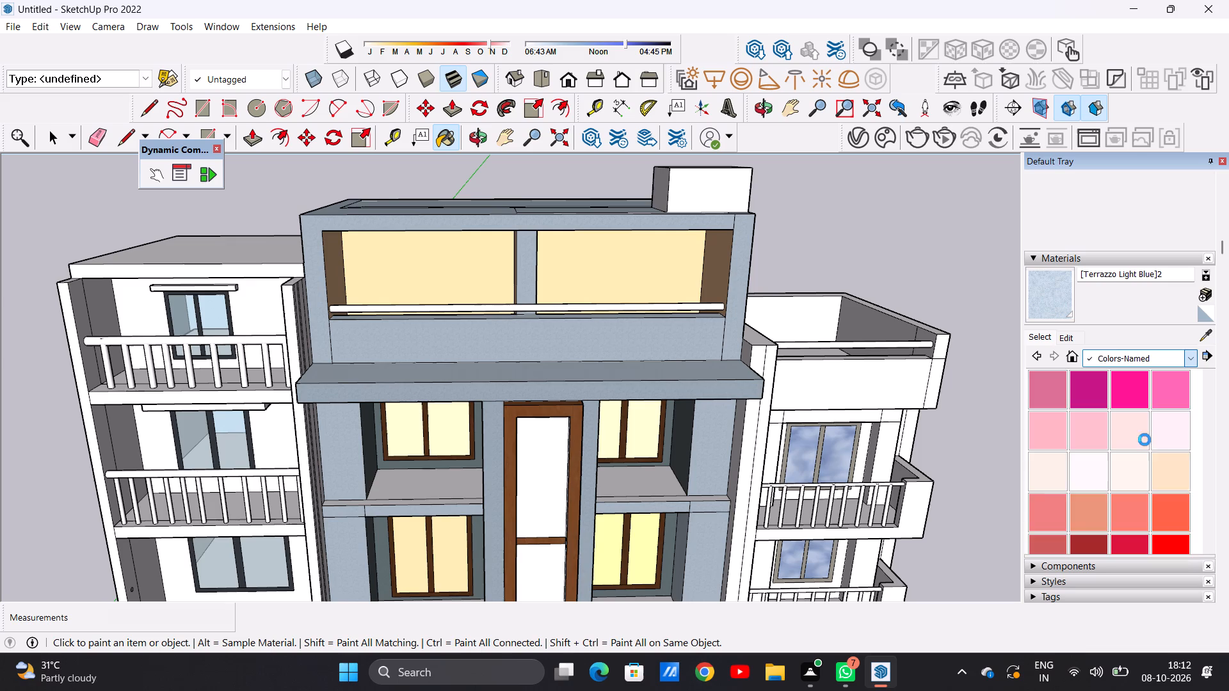
pyautogui.click(1050, 468)
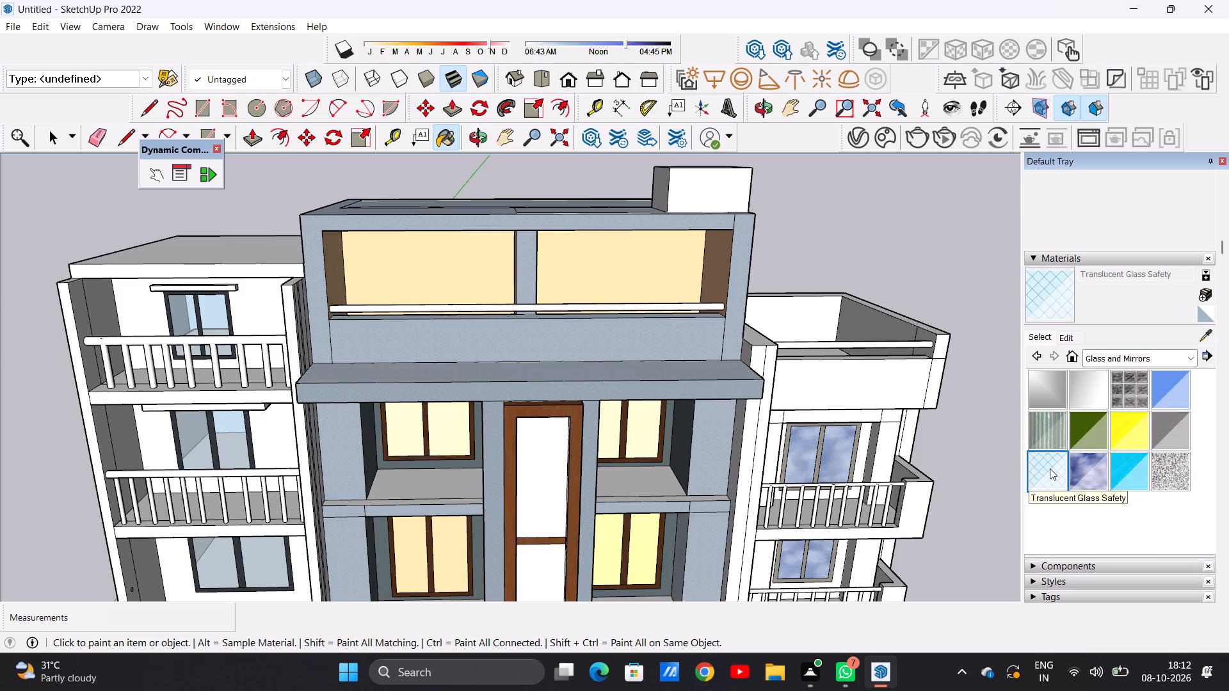
pyautogui.scroll(9, 657, 361)
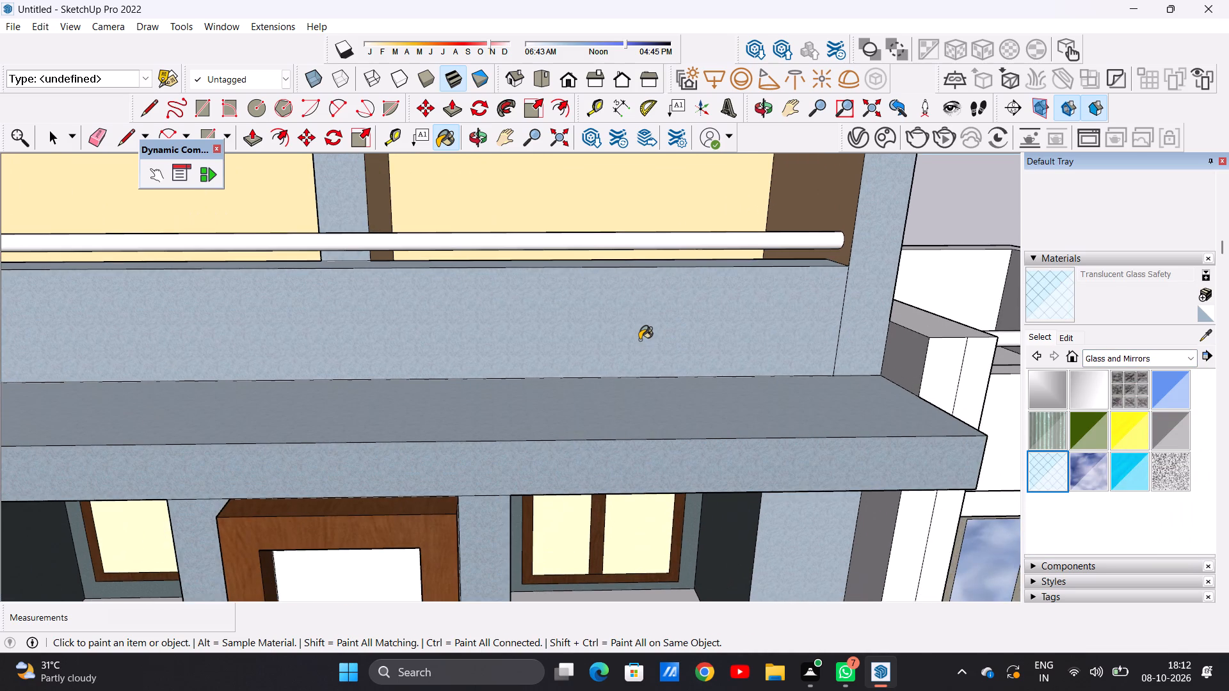
pyautogui.click(640, 339)
pyautogui.scroll(5, 618, 280)
pyautogui.click(614, 254)
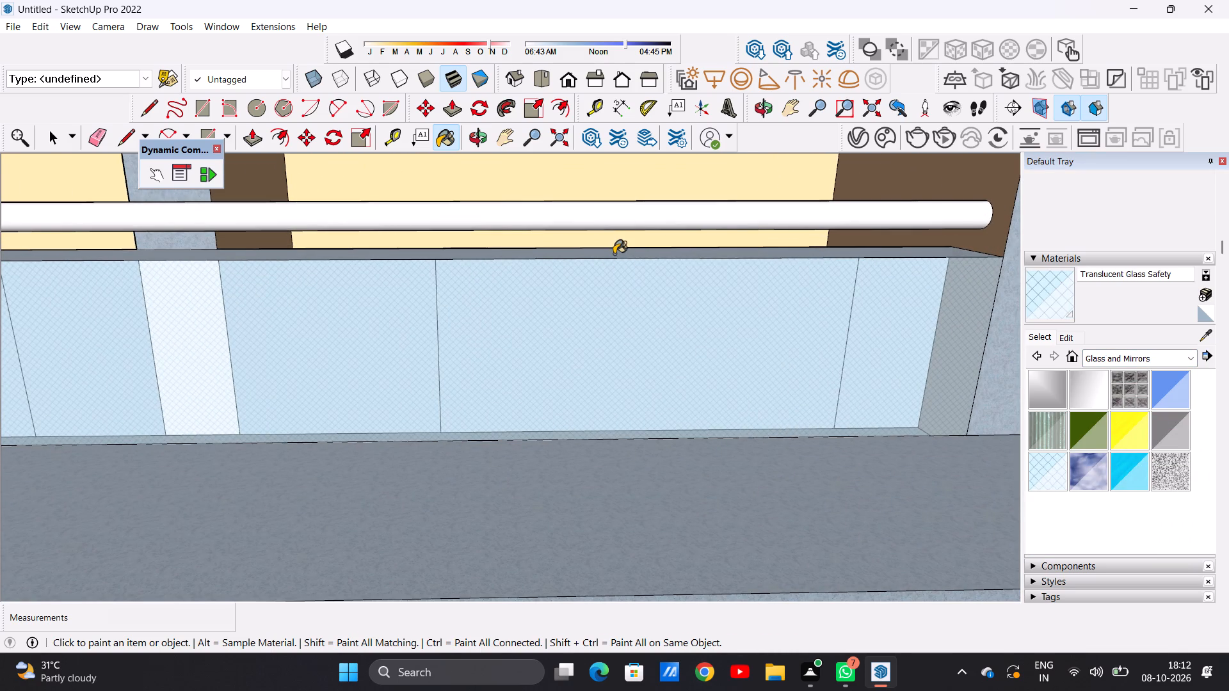
pyautogui.click(170, 345)
# Examine the top-floor balcony's glass parapet, its interior and the whole building from several angles.
pyautogui.scroll(-4, 392, 368)
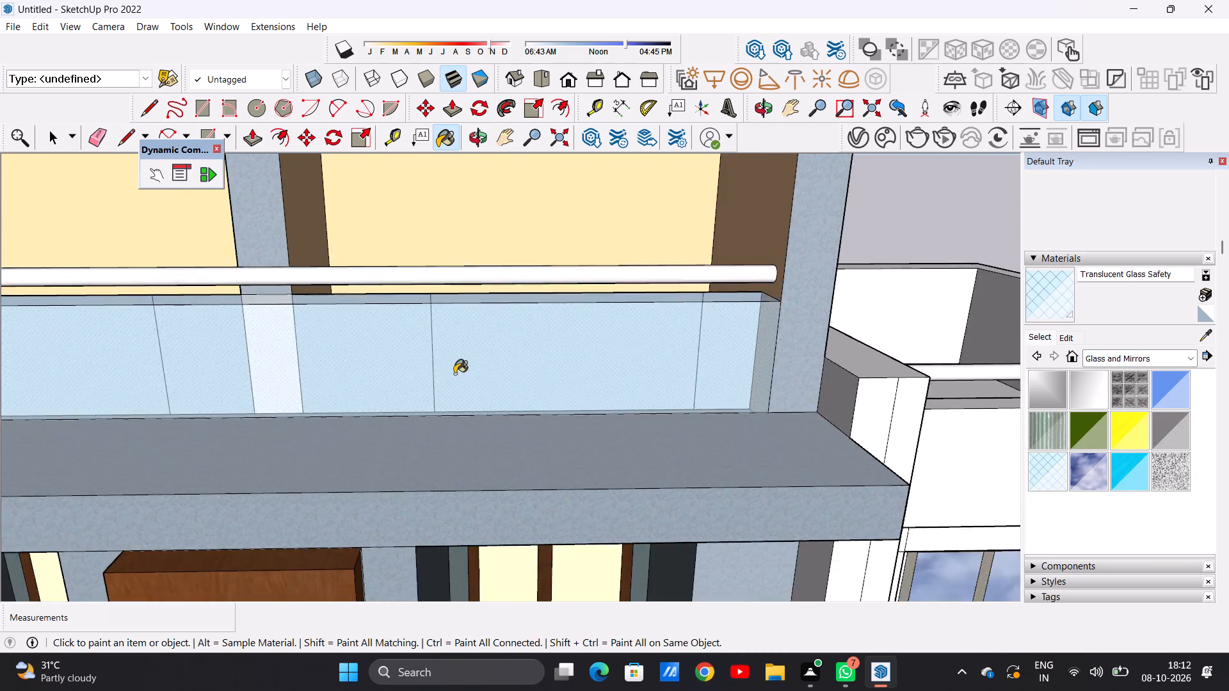
pyautogui.scroll(-11, 454, 374)
pyautogui.moveTo(390, 357); pyautogui.dragTo(238, 408, button='middle')
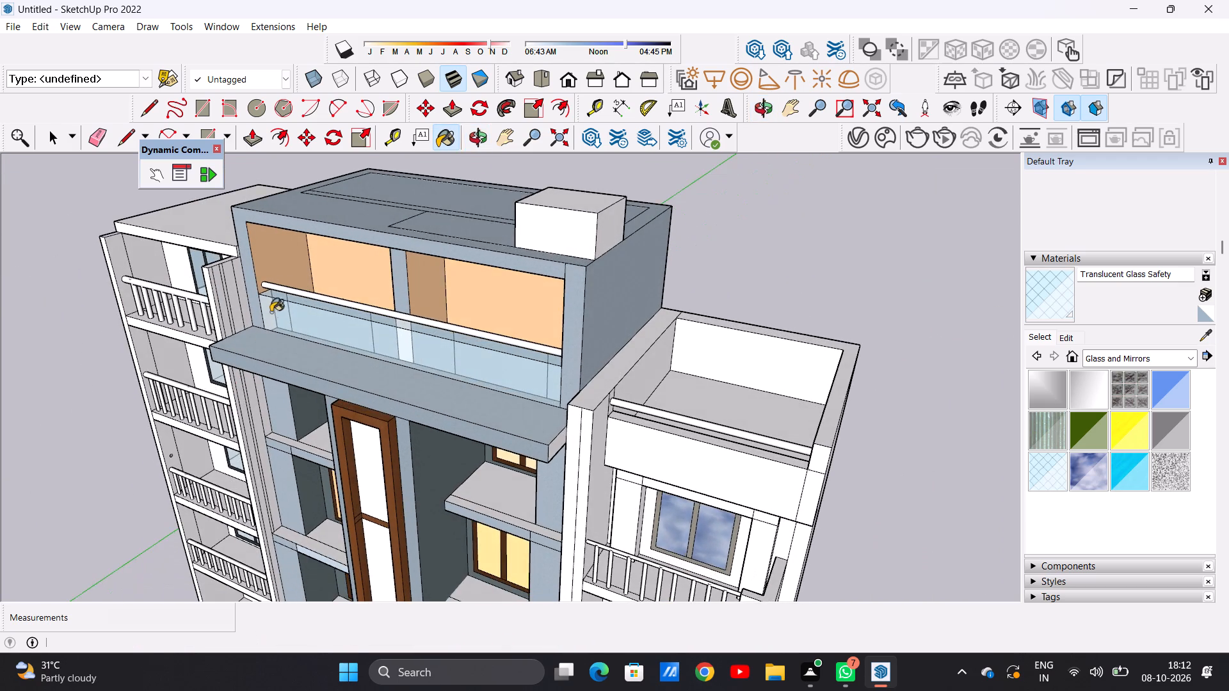
pyautogui.scroll(5, 314, 243)
pyautogui.moveTo(476, 333); pyautogui.dragTo(476, 350, button='middle')
pyautogui.moveTo(574, 371); pyautogui.dragTo(470, 388, button='middle')
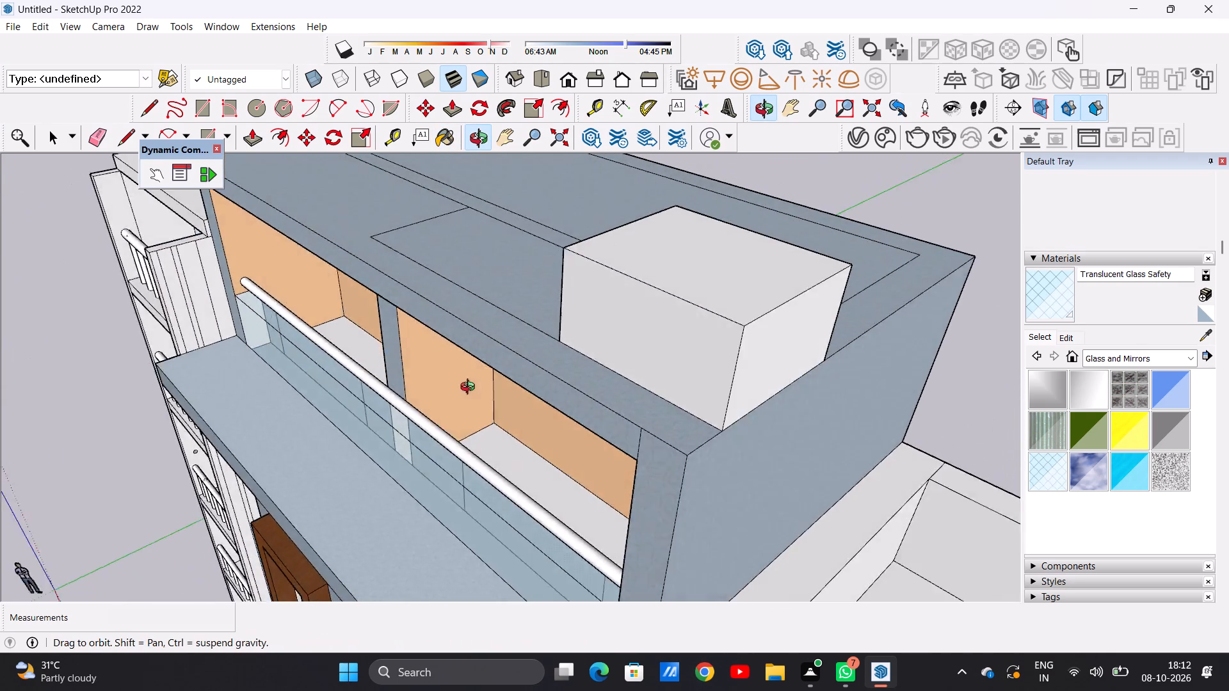
pyautogui.moveTo(470, 388); pyautogui.dragTo(437, 395, button='middle')
pyautogui.scroll(5, 366, 436)
pyautogui.scroll(3, 496, 406)
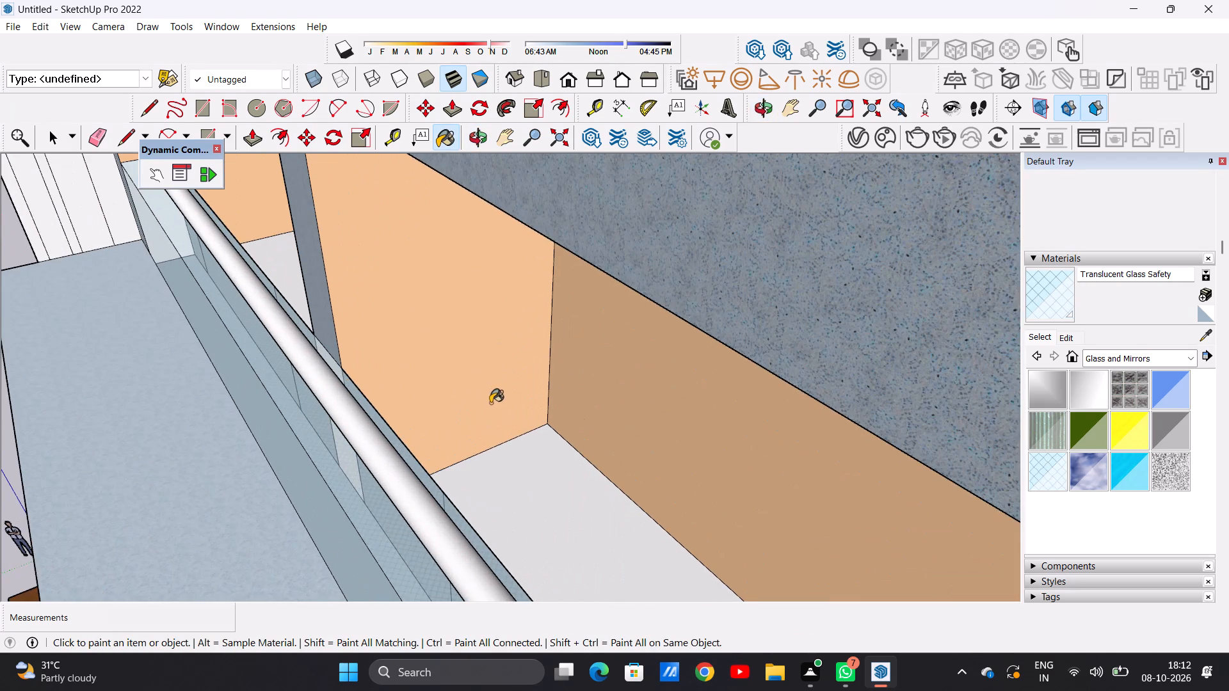
pyautogui.moveTo(490, 403); pyautogui.dragTo(631, 324, button='middle')
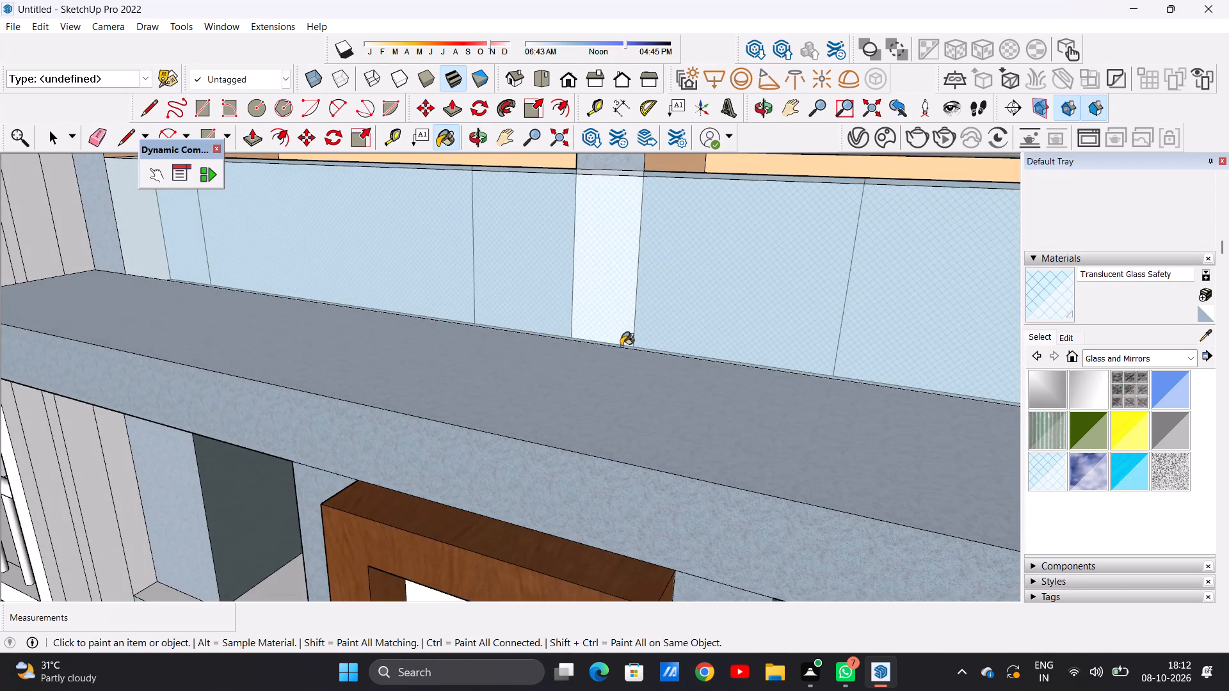
pyautogui.scroll(-20, 476, 367)
pyautogui.scroll(-11, 476, 367)
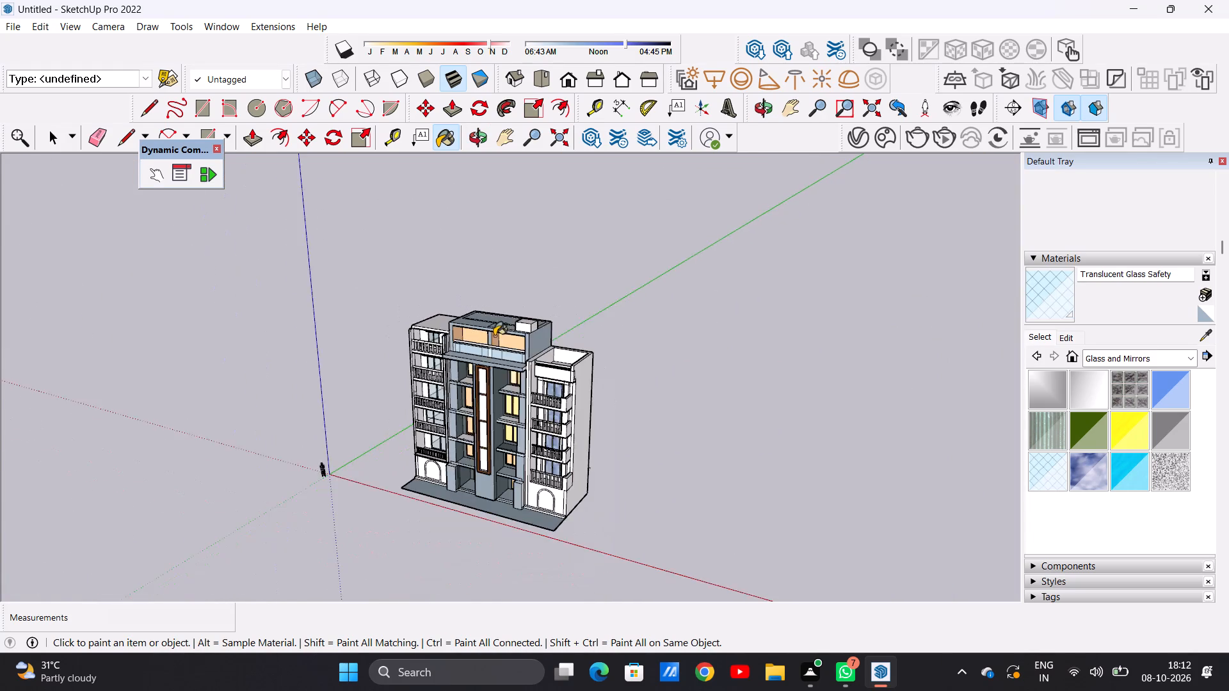
pyautogui.scroll(18, 488, 342)
pyautogui.moveTo(471, 380); pyautogui.dragTo(612, 464, button='middle')
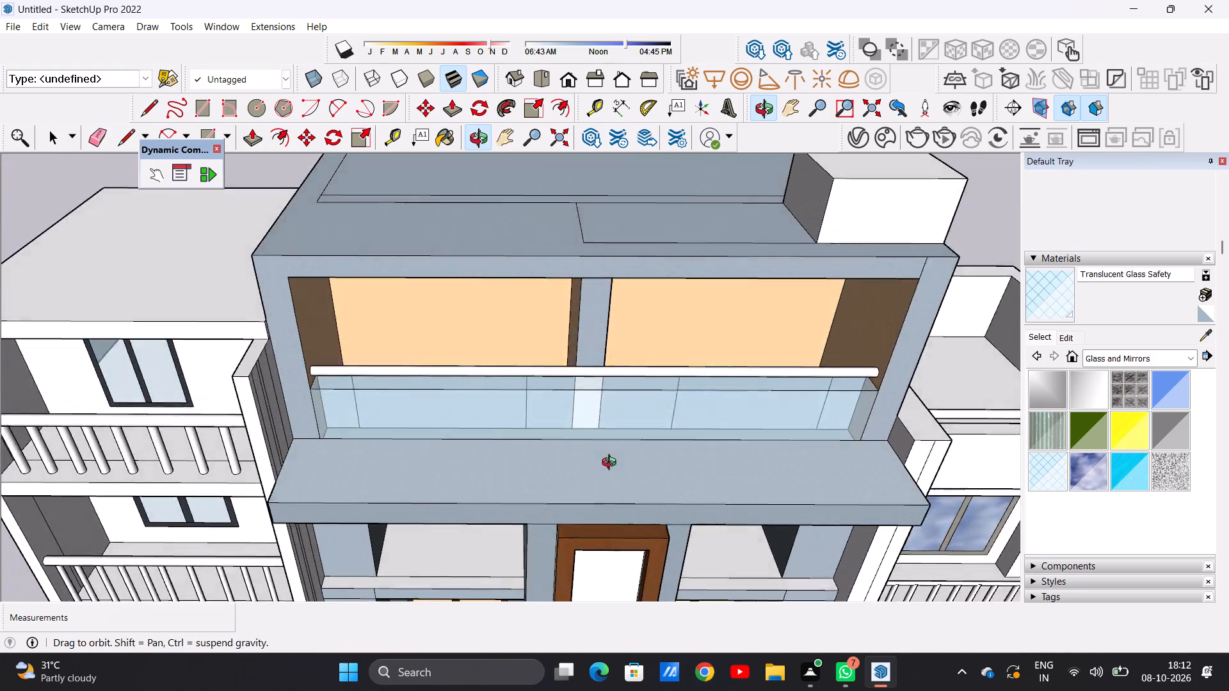
# Examine the top-floor balcony's glass parapet, the ledge beneath it and the whole building from several angles.
pyautogui.moveTo(612, 464); pyautogui.dragTo(615, 321, button='middle')
pyautogui.scroll(1, 615, 321)
pyautogui.scroll(-4, 595, 347)
pyautogui.scroll(5, 577, 352)
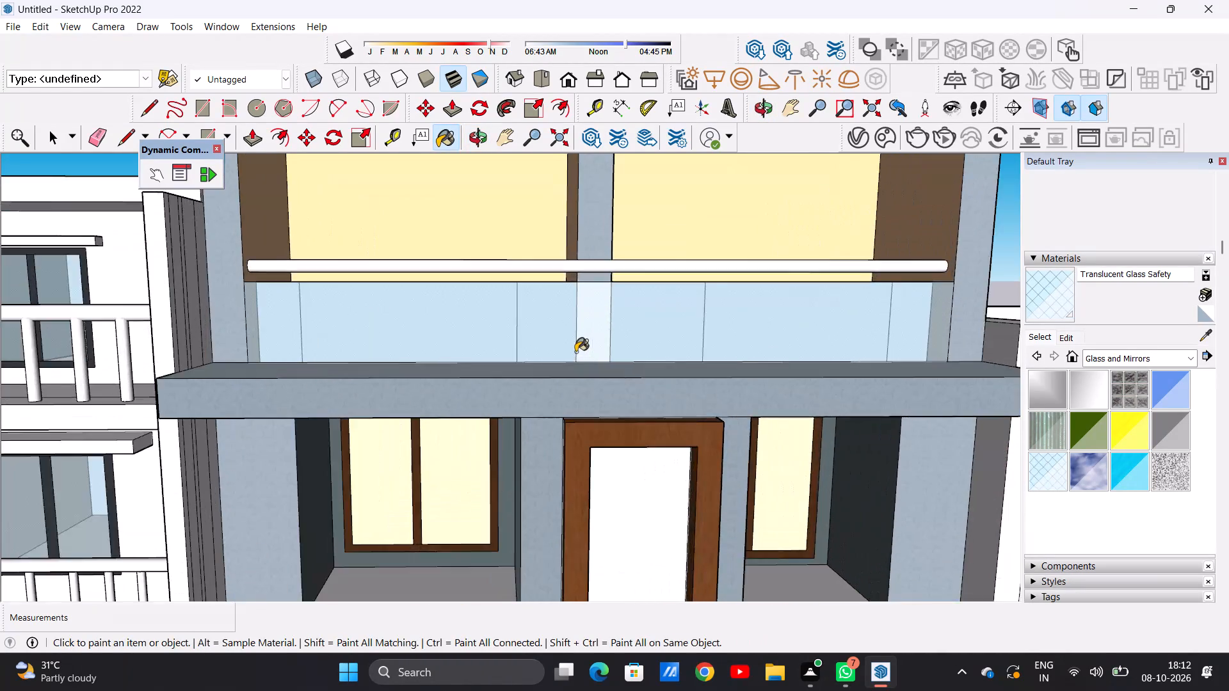
pyautogui.scroll(6, 576, 349)
pyautogui.moveTo(567, 327); pyautogui.dragTo(747, 481, button='middle')
pyautogui.scroll(-3, 695, 459)
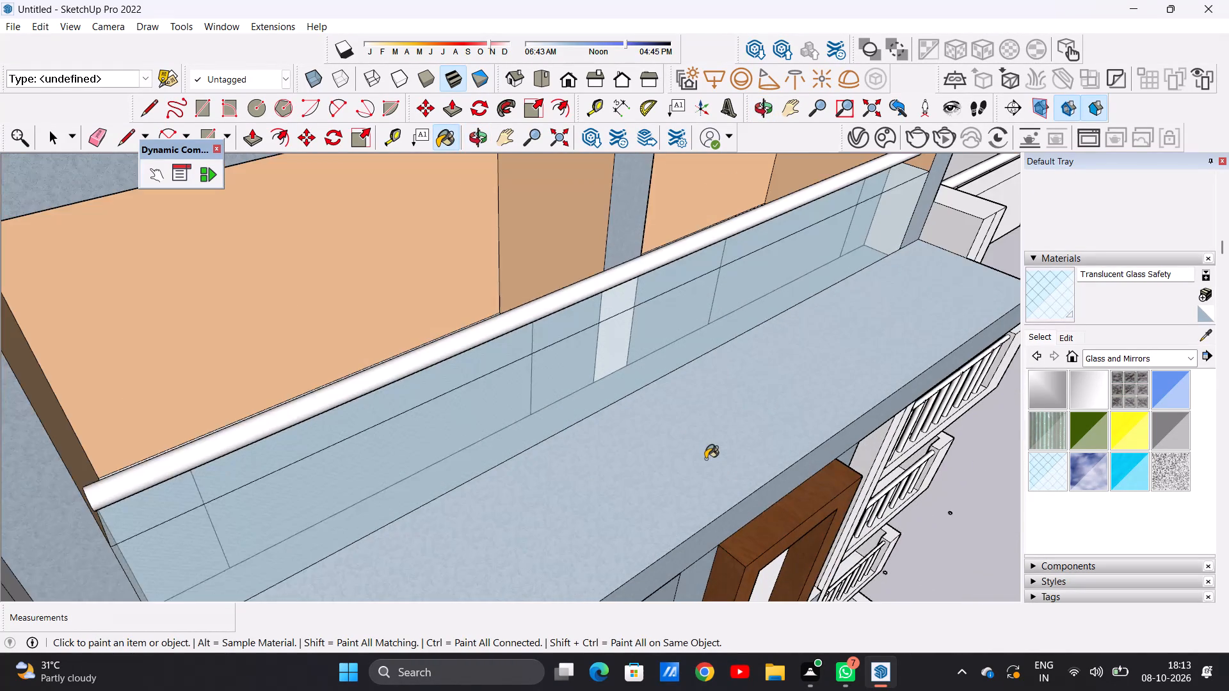
pyautogui.scroll(4, 504, 298)
pyautogui.moveTo(499, 297); pyautogui.dragTo(597, 306, button='middle')
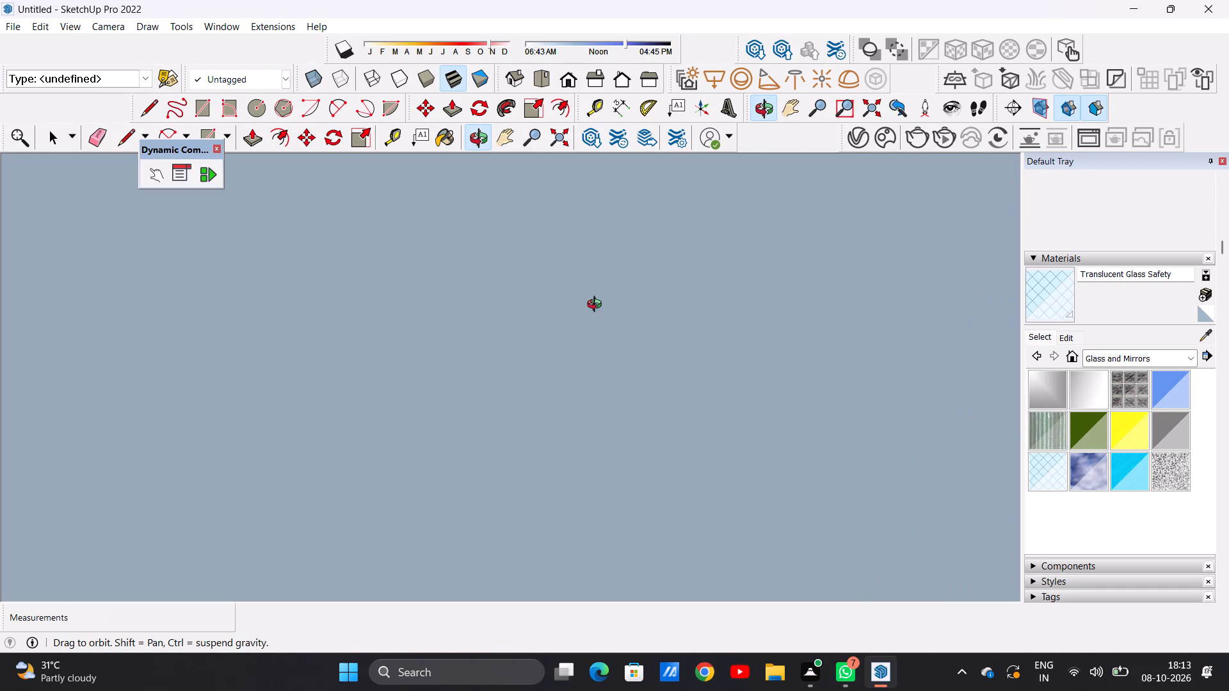
pyautogui.moveTo(597, 306); pyautogui.dragTo(557, 282, button='middle')
pyautogui.moveTo(754, 470); pyautogui.dragTo(738, 464, button='middle')
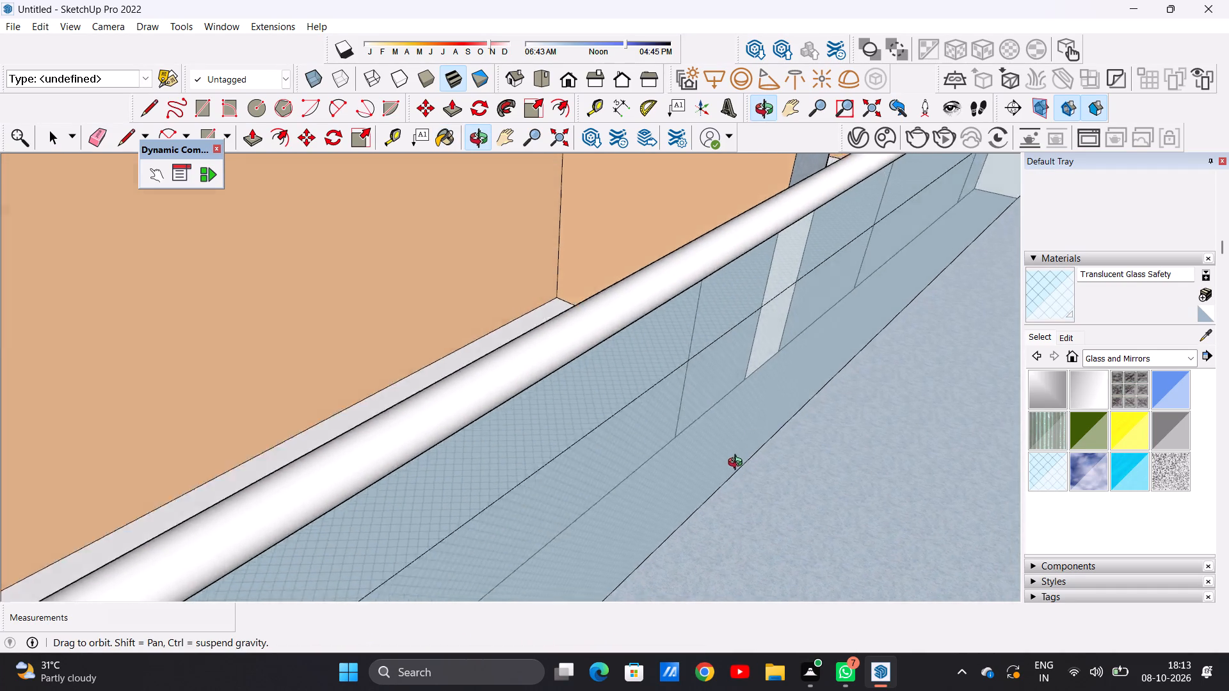
pyautogui.moveTo(738, 464); pyautogui.dragTo(612, 391, button='middle')
pyautogui.scroll(-20, 612, 391)
pyautogui.scroll(-13, 612, 391)
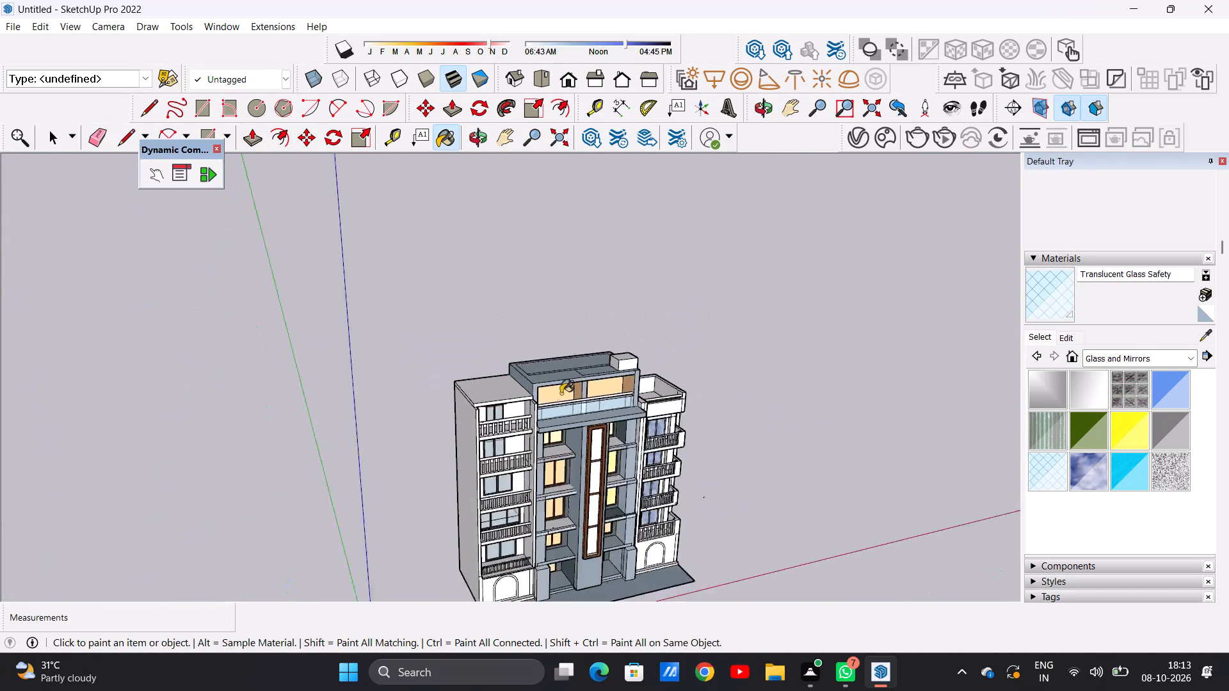
pyautogui.scroll(-6, 561, 393)
pyautogui.moveTo(577, 424); pyautogui.dragTo(503, 313, button='middle')
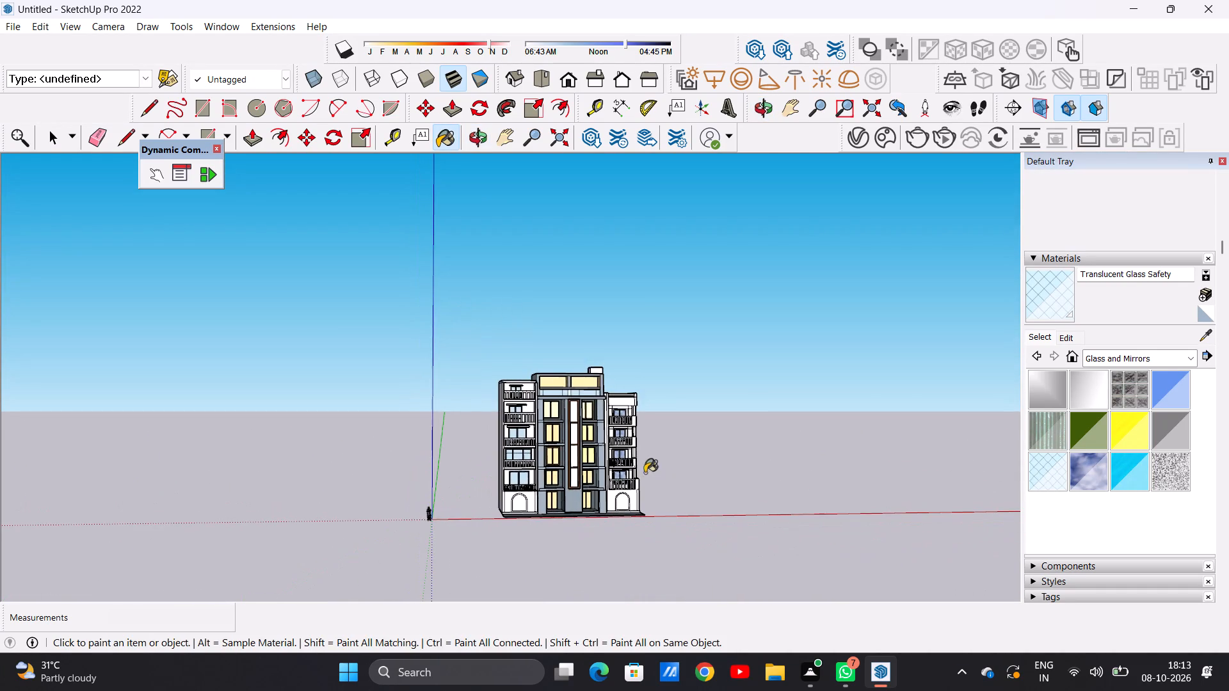
# Paint the small end face of the long projecting ledge, beside the white right wing, with Translucent Glass Safety.
pyautogui.scroll(20, 646, 489)
pyautogui.scroll(2, 646, 489)
pyautogui.moveTo(588, 367); pyautogui.dragTo(503, 386, button='middle')
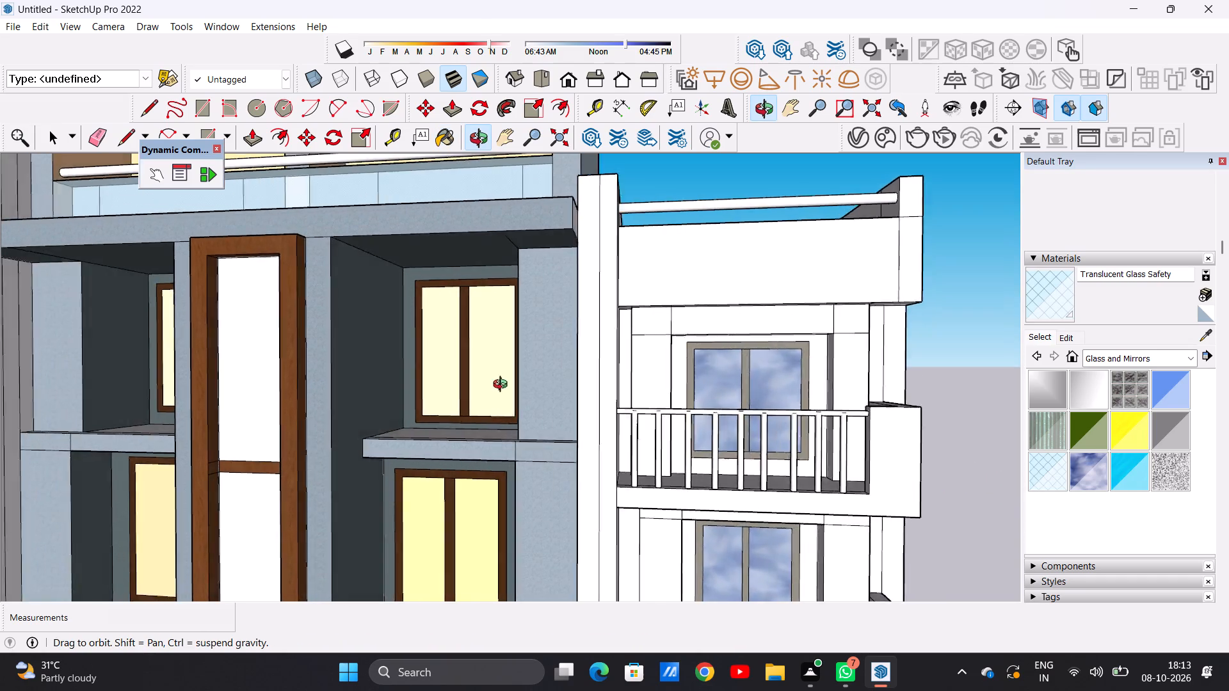
pyautogui.moveTo(503, 386); pyautogui.dragTo(398, 457, button='middle')
pyautogui.scroll(2, 529, 252)
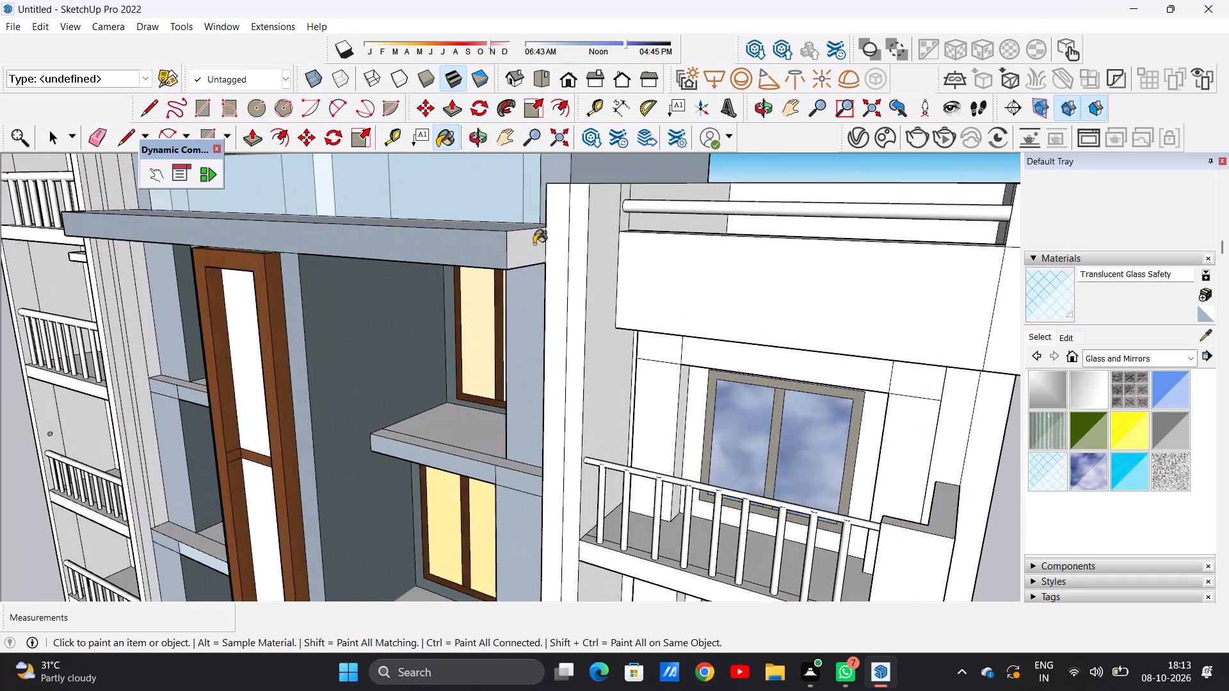
pyautogui.scroll(3, 534, 244)
pyautogui.click(522, 241)
pyautogui.scroll(-10, 540, 344)
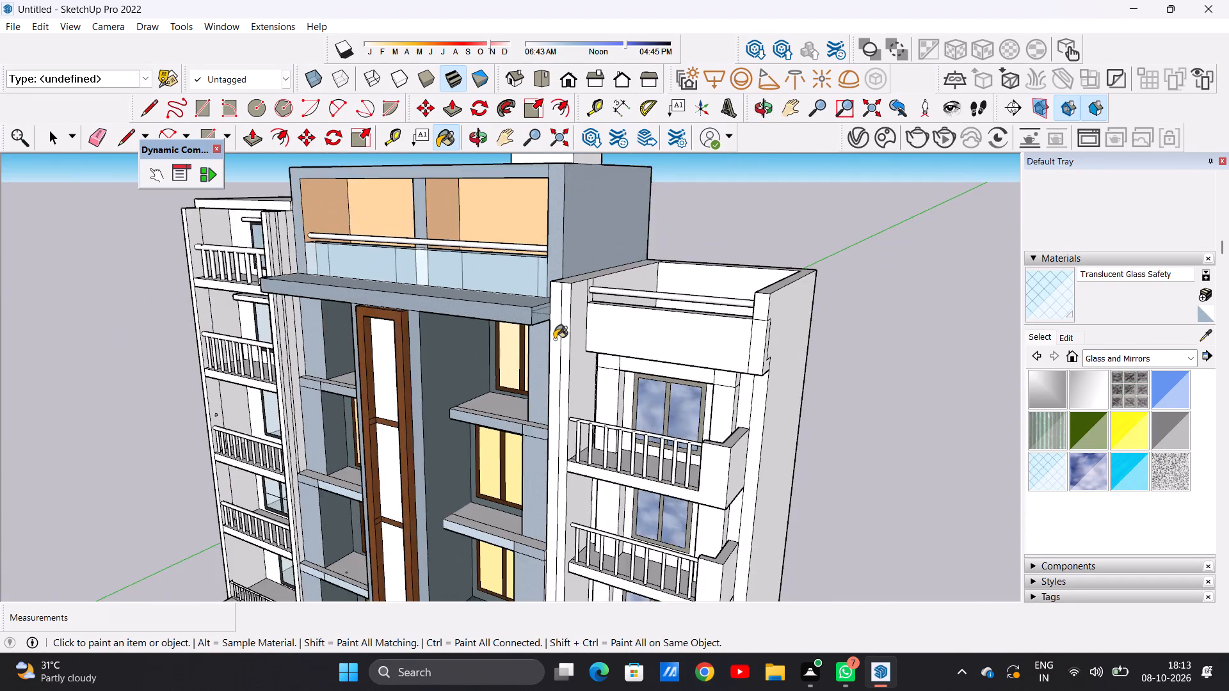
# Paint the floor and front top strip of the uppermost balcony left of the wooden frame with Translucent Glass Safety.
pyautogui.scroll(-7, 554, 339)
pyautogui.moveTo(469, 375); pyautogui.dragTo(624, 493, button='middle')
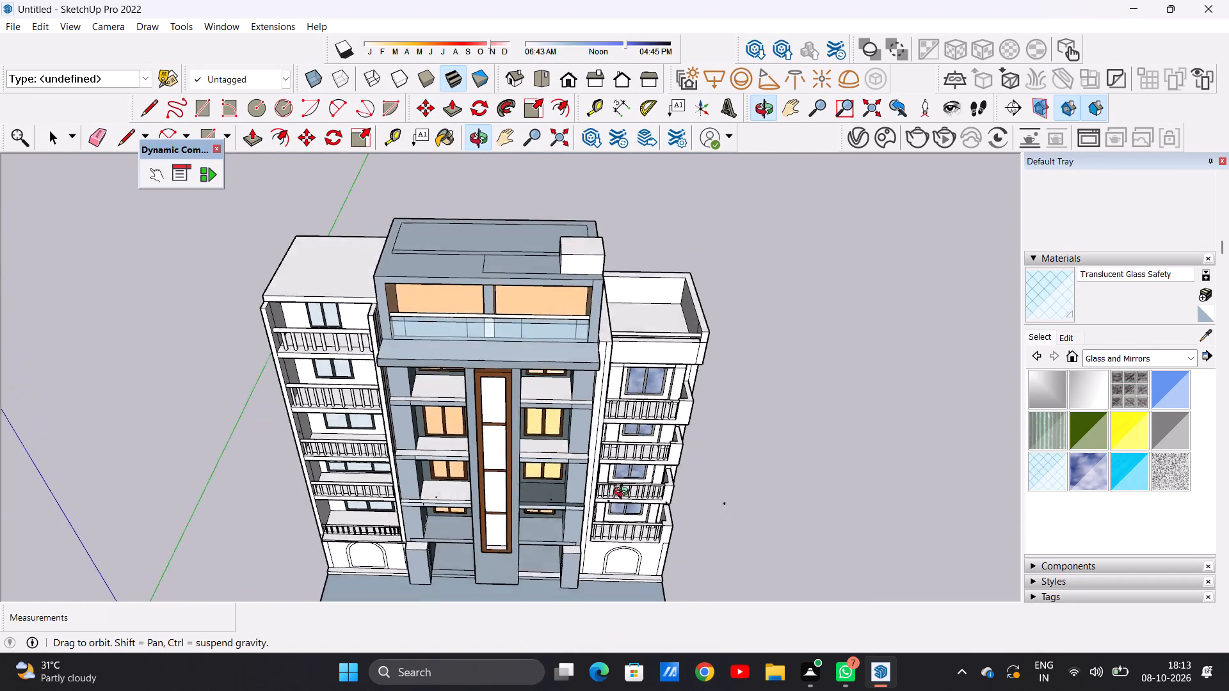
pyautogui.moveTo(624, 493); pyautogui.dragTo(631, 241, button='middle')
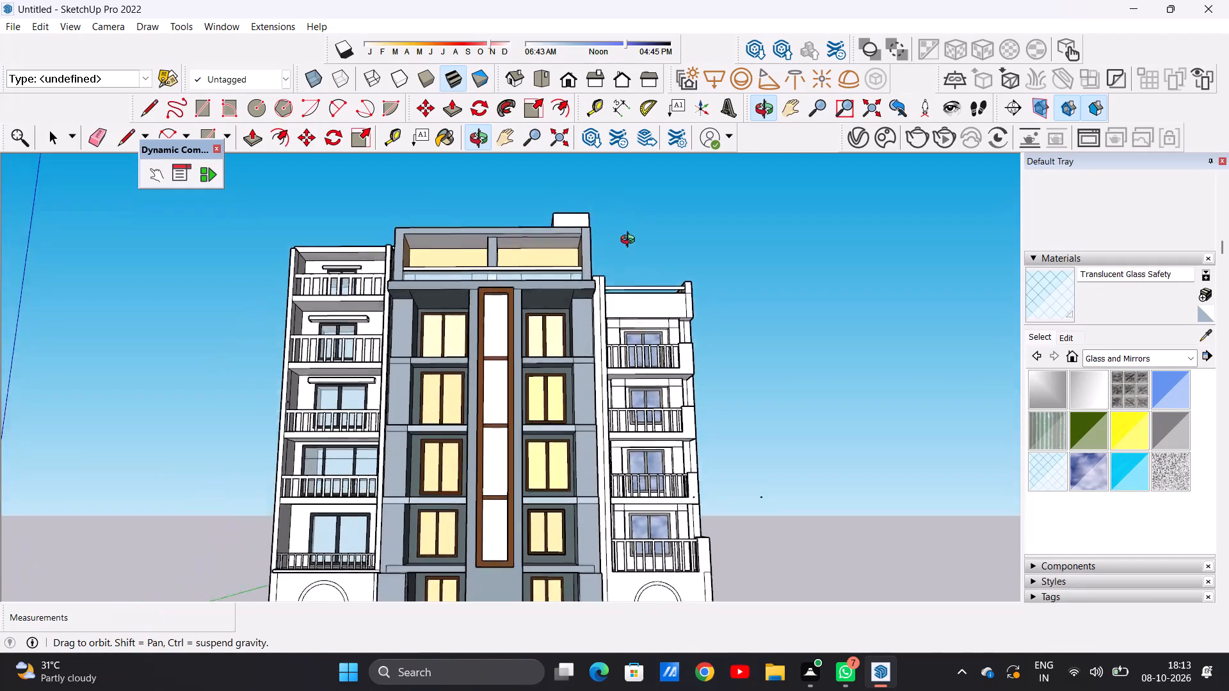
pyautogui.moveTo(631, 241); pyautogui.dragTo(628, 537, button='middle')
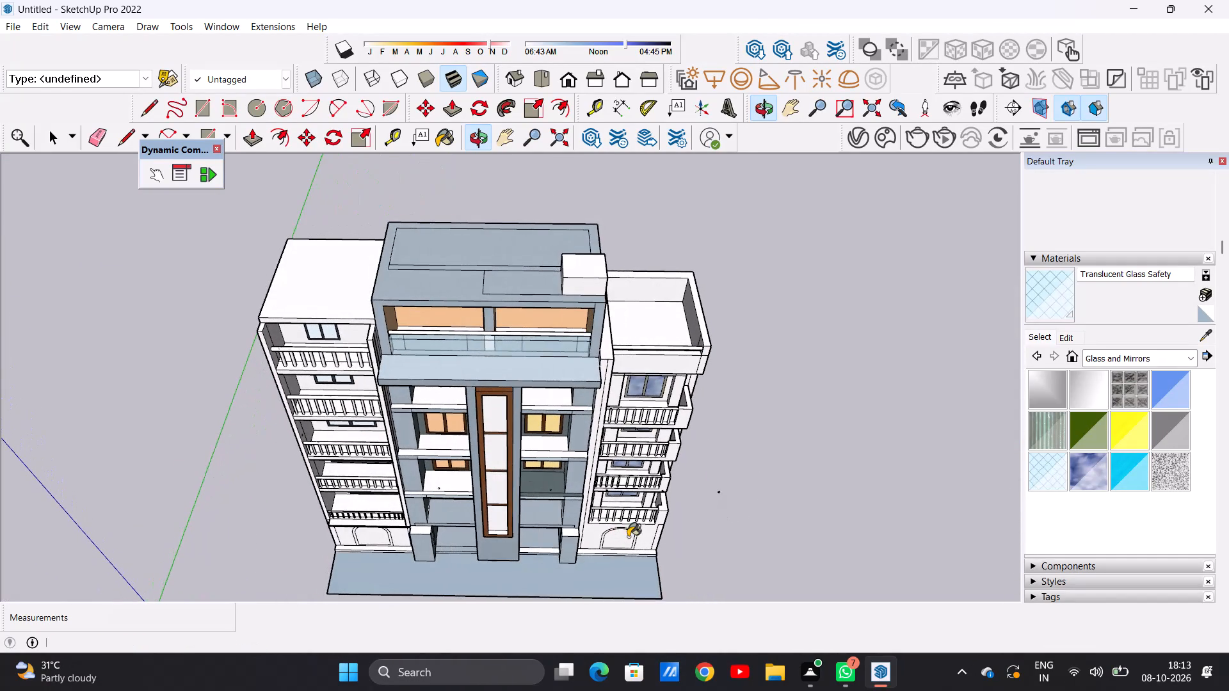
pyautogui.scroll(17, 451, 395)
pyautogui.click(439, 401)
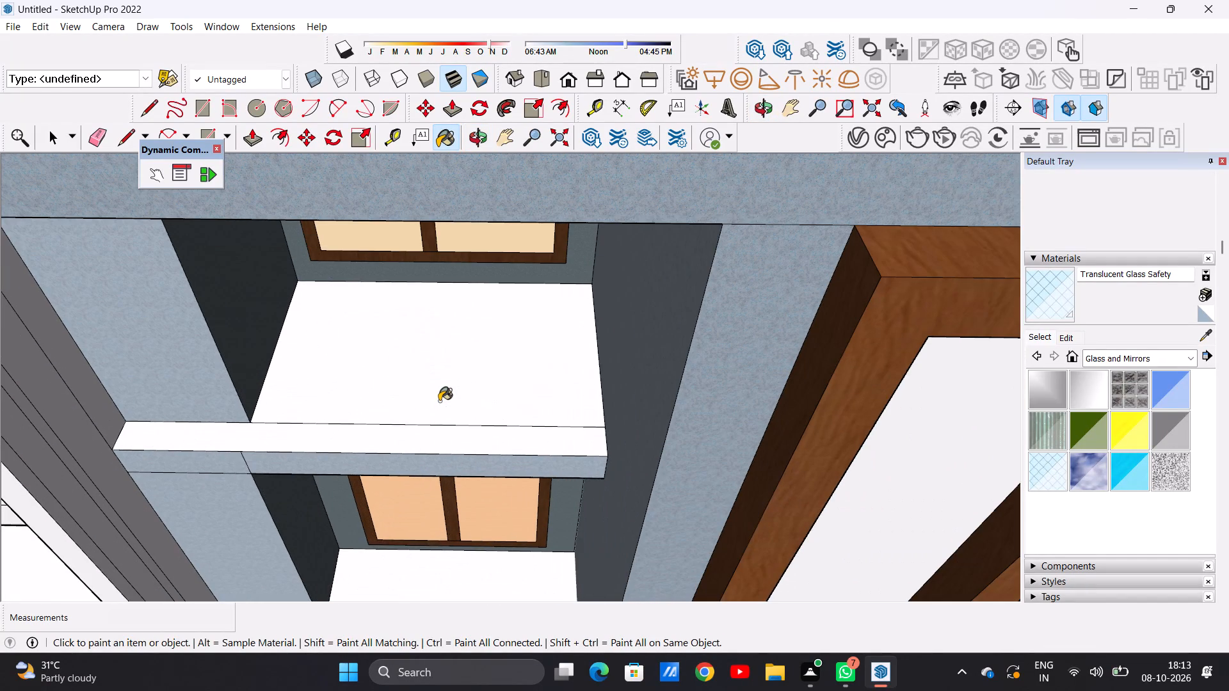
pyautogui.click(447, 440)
# Paint the floor and front top strip of the uppermost balcony left of the wooden frame with Terrazzo Light Blue from Synthetic Surfaces.
pyautogui.scroll(-2, 432, 424)
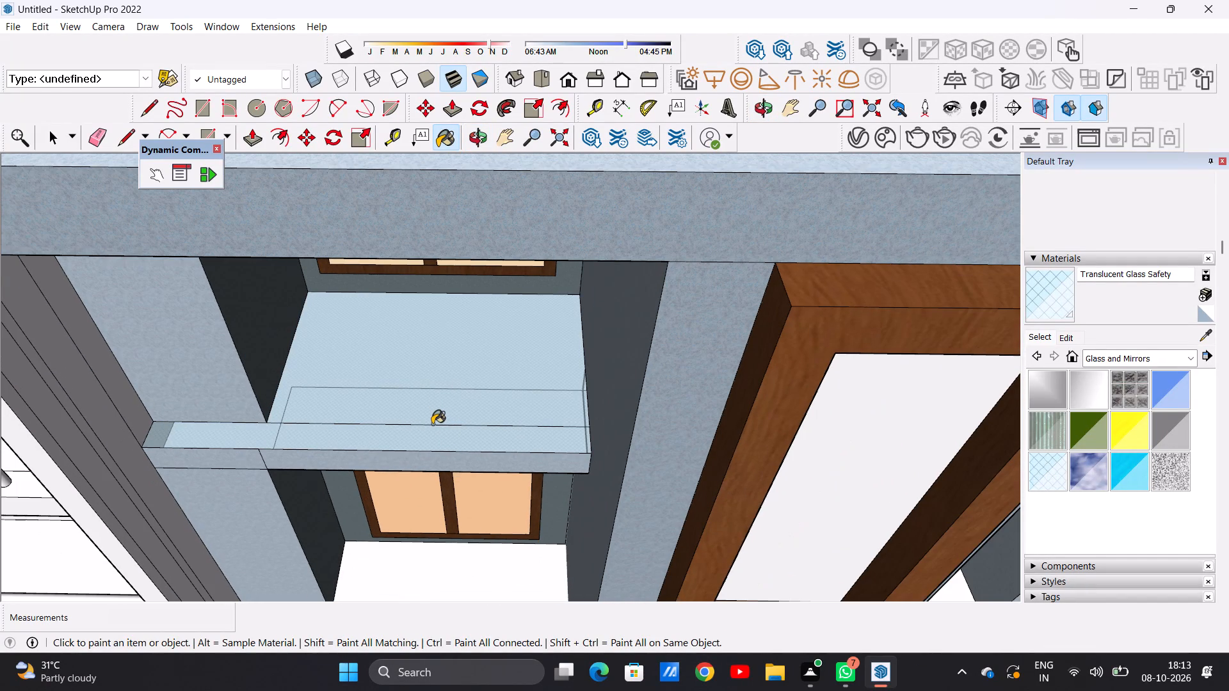
pyautogui.click(1187, 360)
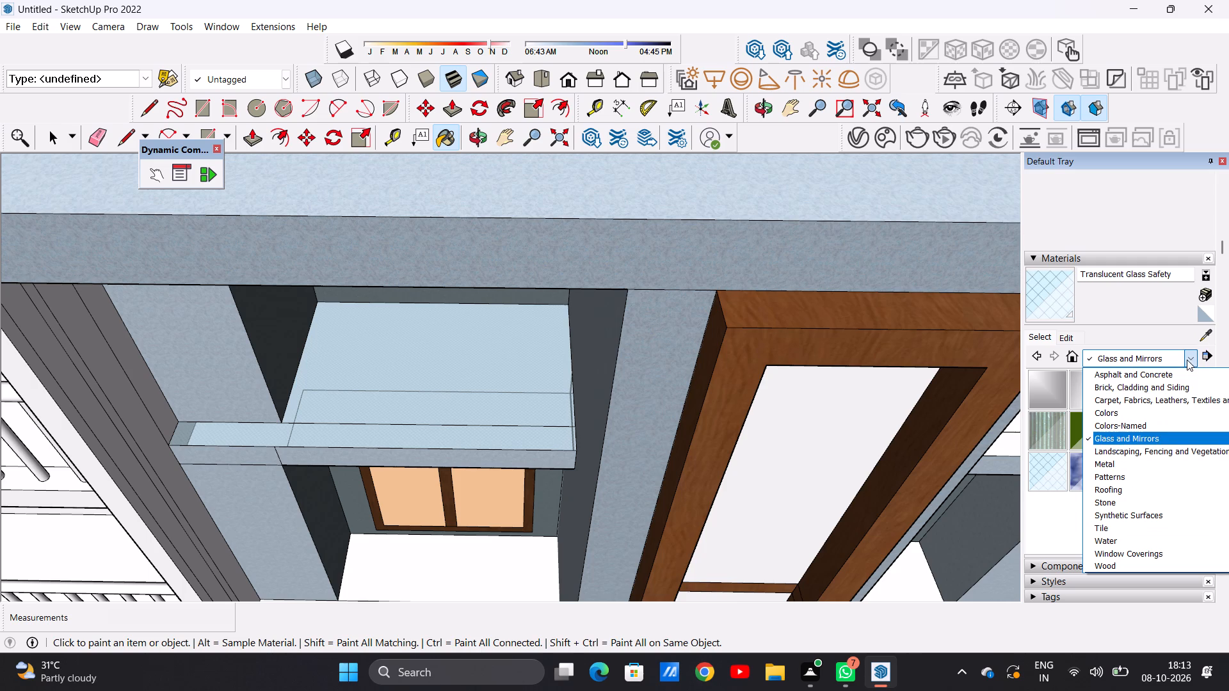
pyautogui.click(1132, 516)
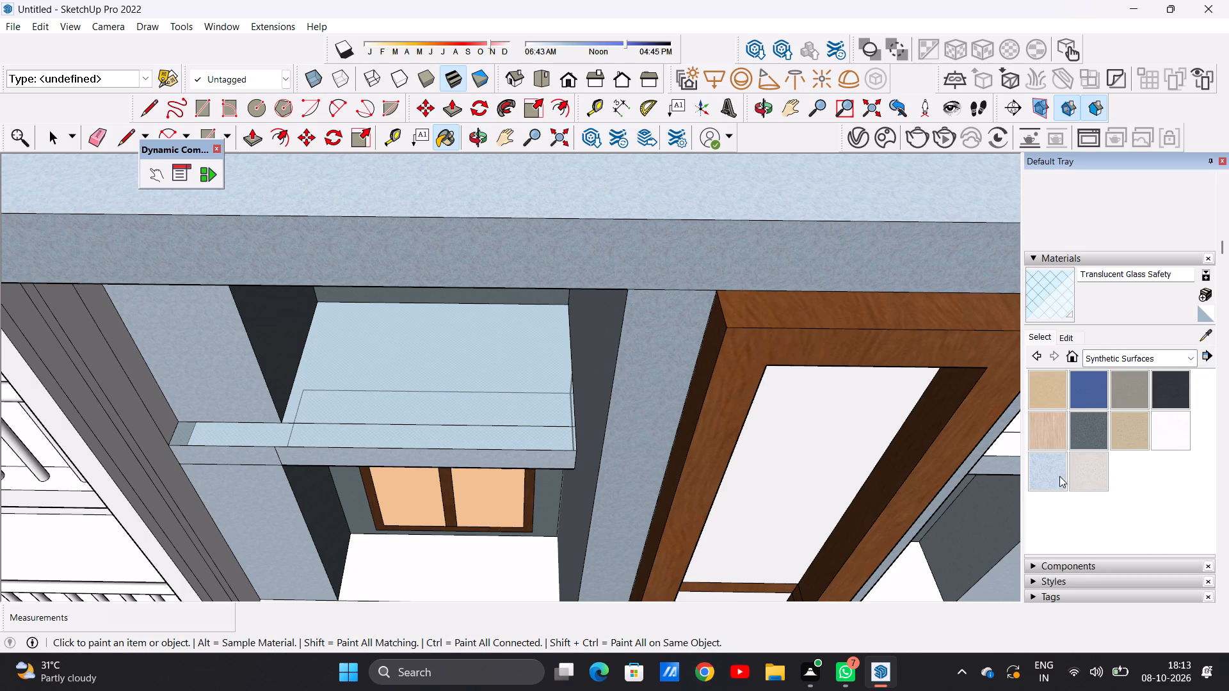
pyautogui.click(1043, 472)
pyautogui.scroll(3, 488, 388)
pyautogui.scroll(-1, 488, 388)
pyautogui.scroll(2, 488, 388)
pyautogui.click(481, 368)
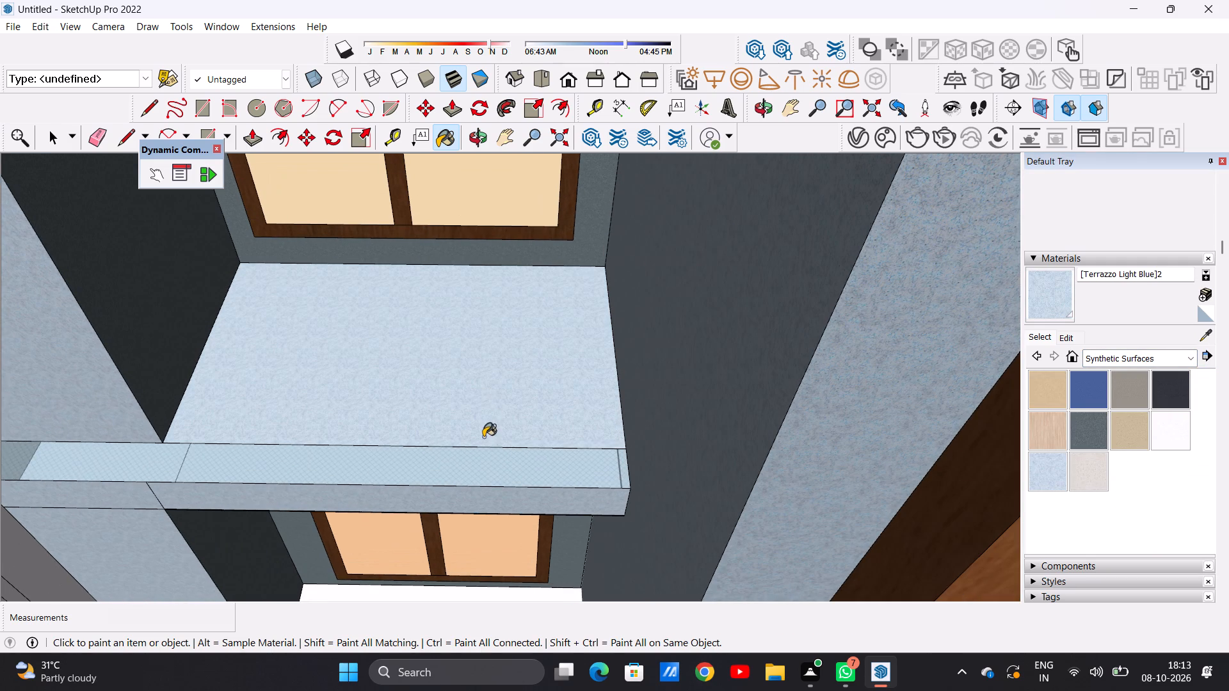
pyautogui.click(484, 462)
# Paint the floor and front top strip of the uppermost balcony right of the wooden frame with Terrazzo Light Blue.
pyautogui.scroll(-9, 453, 415)
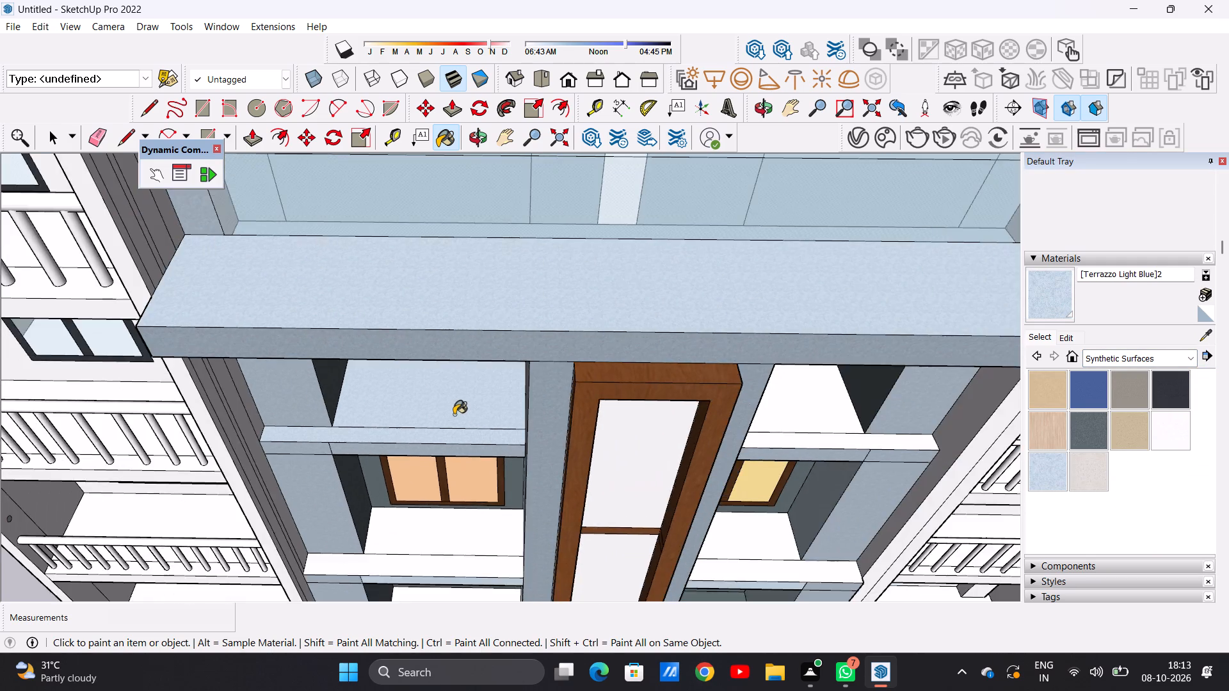
pyautogui.scroll(-4, 454, 415)
pyautogui.scroll(14, 707, 420)
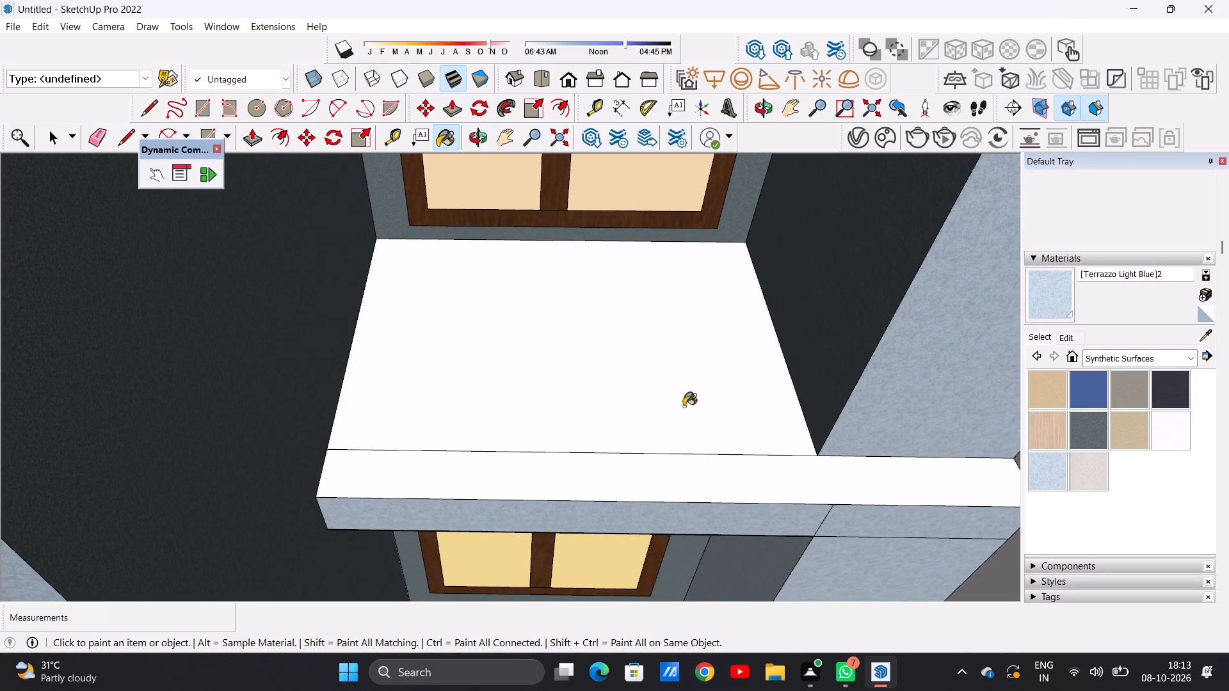
pyautogui.click(684, 406)
pyautogui.click(677, 475)
# Paint the front top strip and floor of the second balcony down, left of the wooden frame, with Terrazzo Light Blue.
pyautogui.scroll(-11, 677, 413)
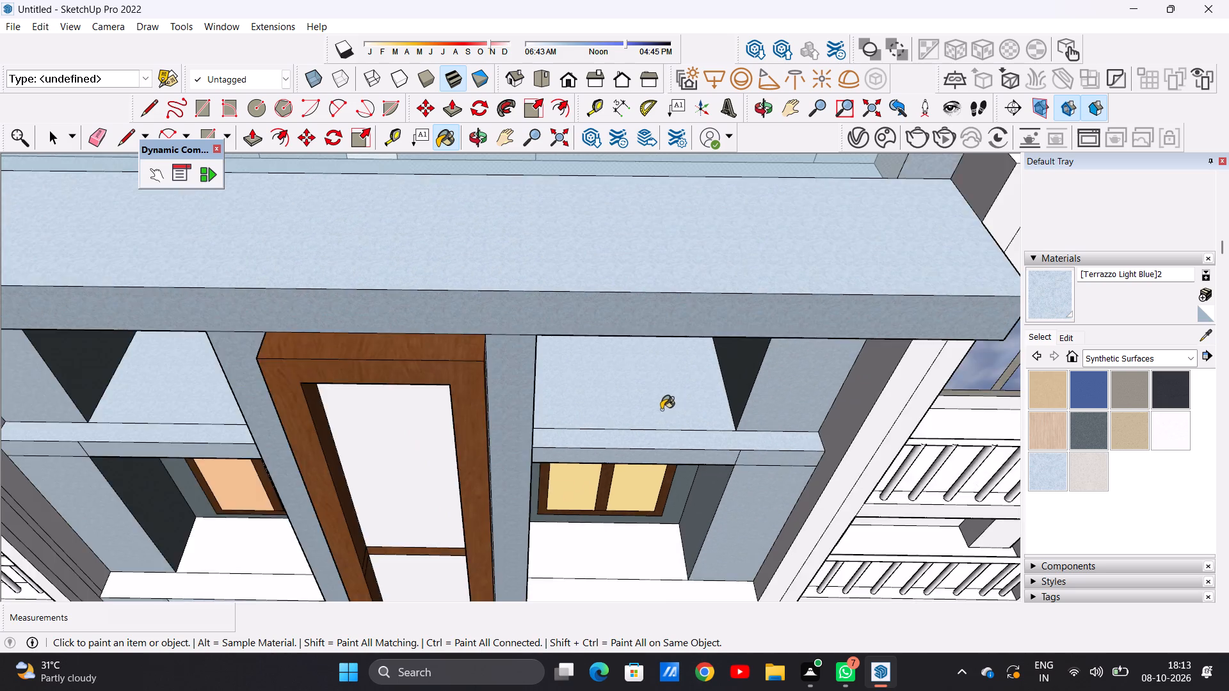
pyautogui.scroll(-8, 661, 409)
pyautogui.scroll(14, 473, 514)
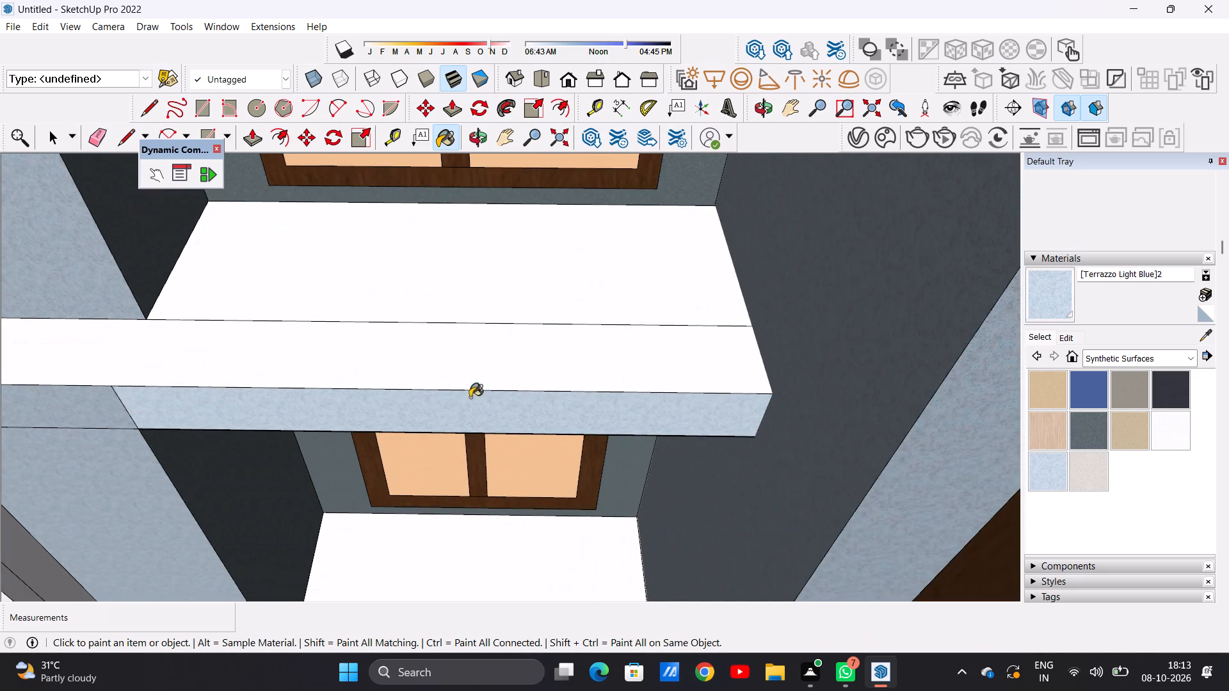
pyautogui.click(470, 374)
pyautogui.click(481, 299)
# Paint the floor and front top strip of the second balcony down, right of the wooden frame, with Terrazzo Light Blue.
pyautogui.scroll(-6, 430, 381)
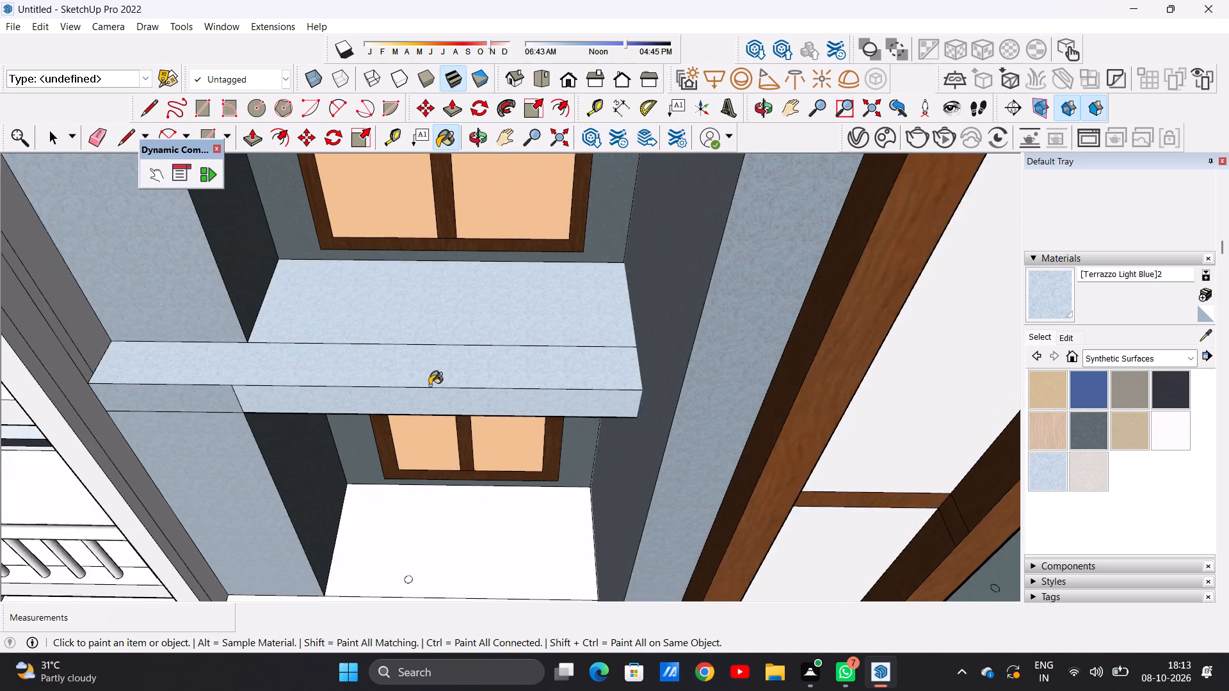
pyautogui.scroll(-12, 430, 385)
pyautogui.moveTo(408, 408); pyautogui.dragTo(422, 312, button='middle')
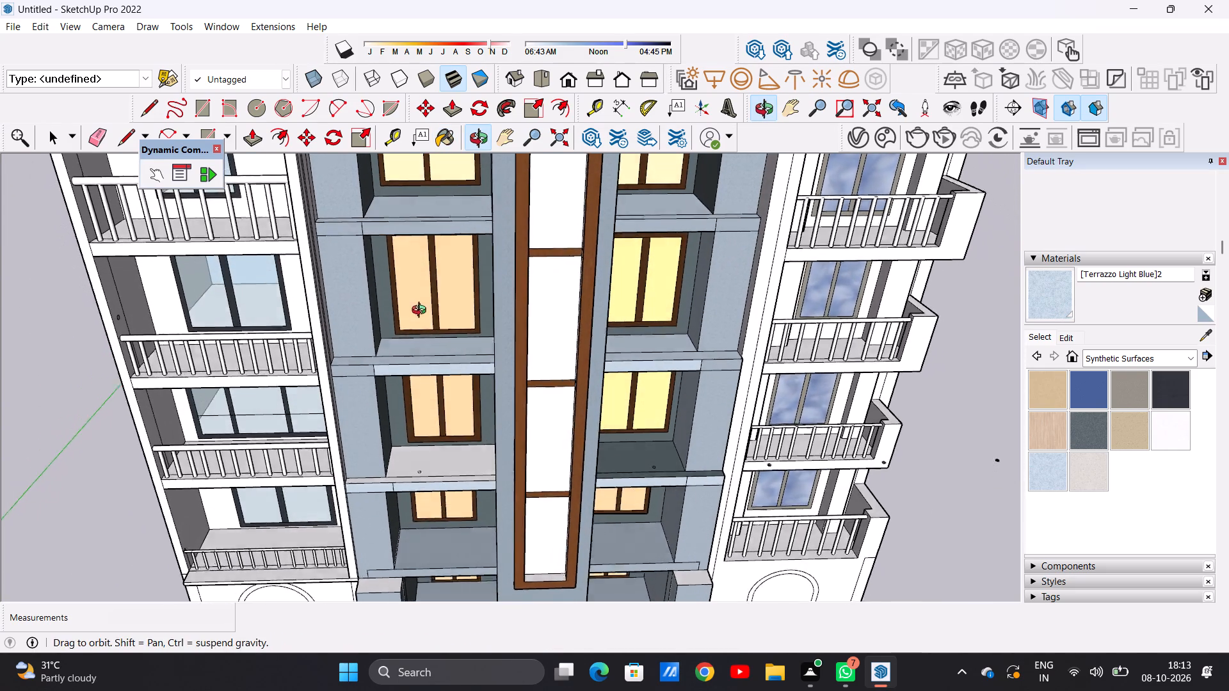
pyautogui.moveTo(422, 312); pyautogui.dragTo(422, 299, button='middle')
pyautogui.scroll(4, 475, 364)
pyautogui.scroll(5, 764, 330)
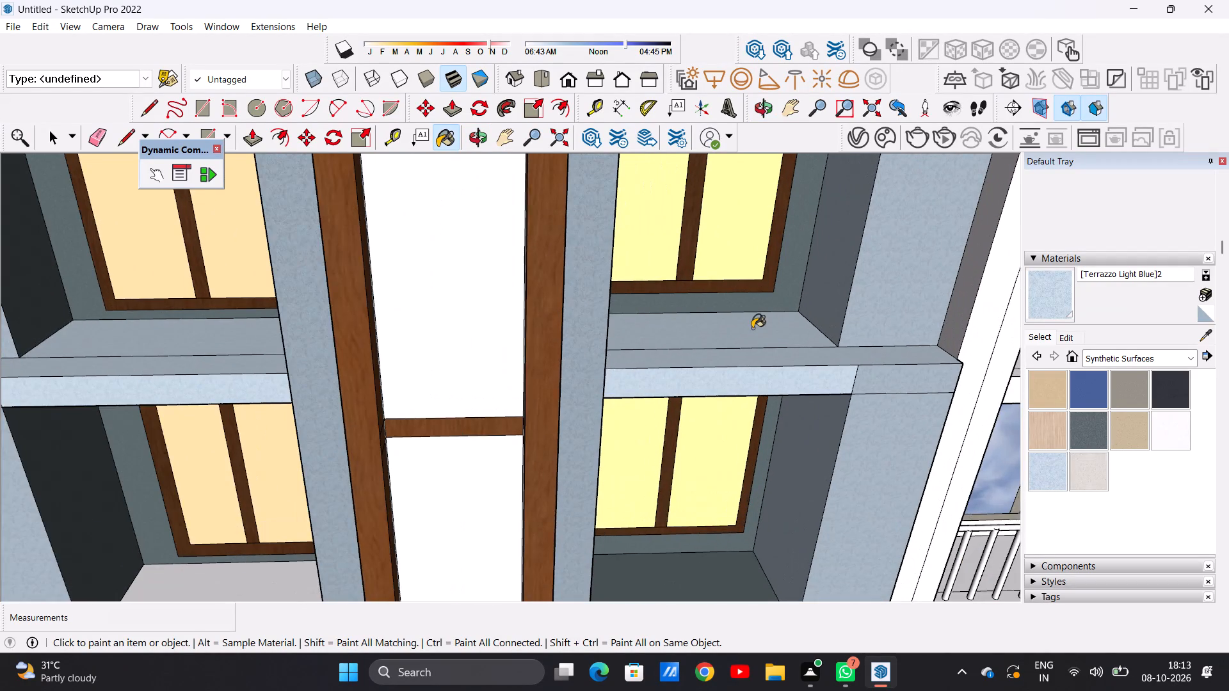
pyautogui.moveTo(752, 330); pyautogui.dragTo(727, 433, button='middle')
pyautogui.scroll(4, 739, 425)
pyautogui.click(733, 390)
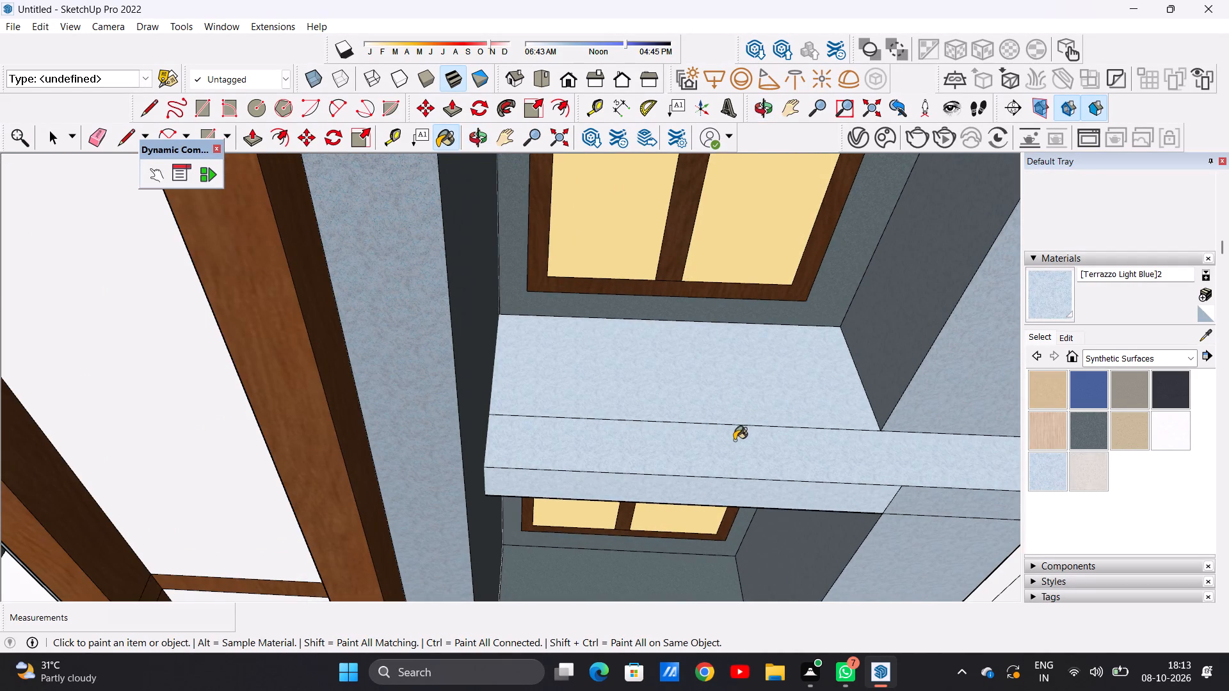
pyautogui.click(734, 441)
# Paint the third balcony down, left of the wooden frame, with Terrazzo Light Blue, covering its floor, front top strip and small floor circle.
pyautogui.scroll(-18, 703, 438)
pyautogui.scroll(1, 690, 347)
pyautogui.scroll(4, 529, 507)
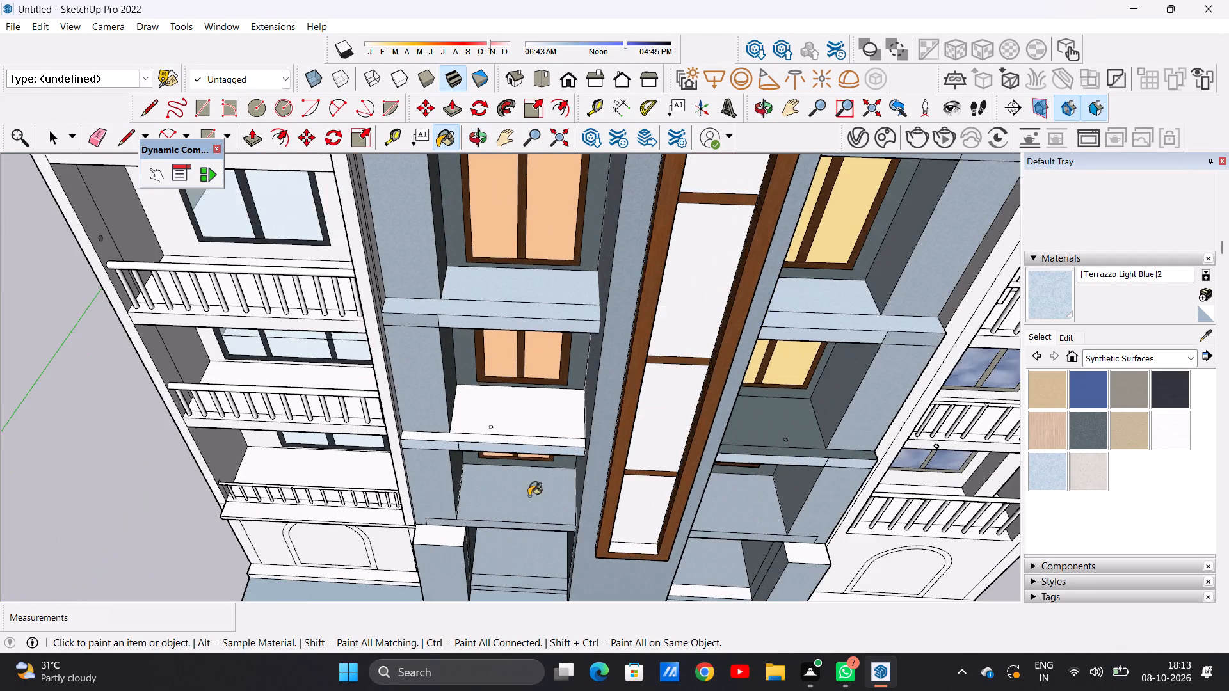
pyautogui.scroll(15, 529, 423)
pyautogui.click(526, 408)
pyautogui.click(531, 539)
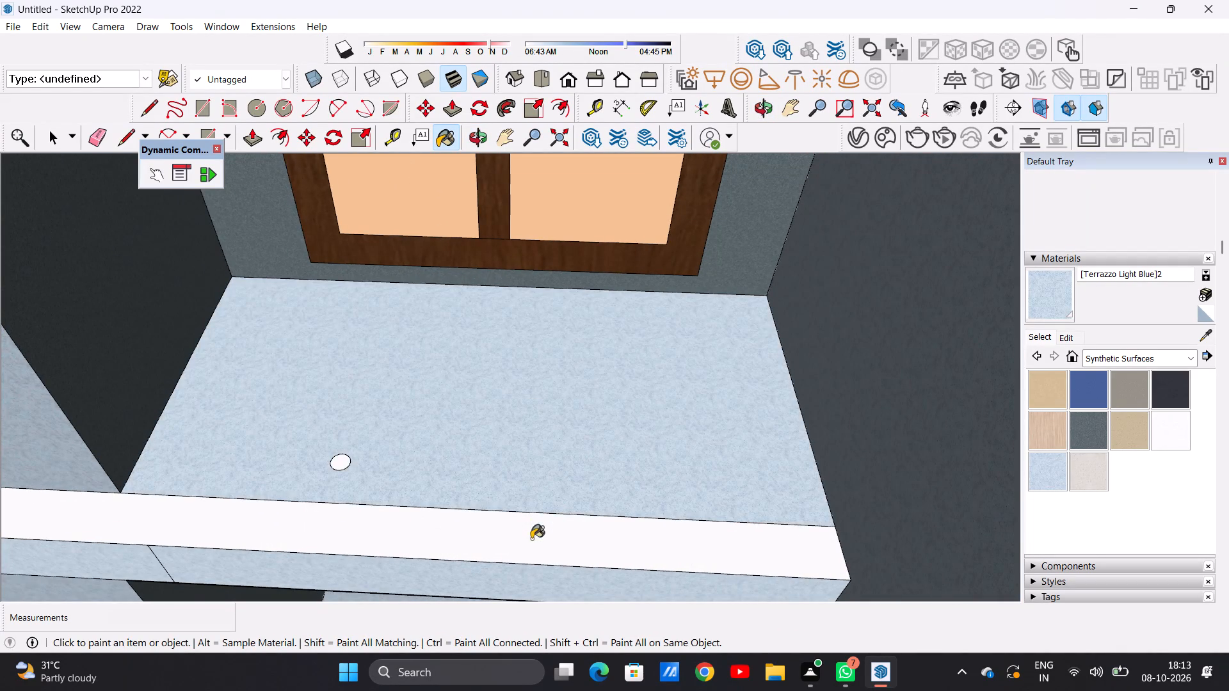
pyautogui.scroll(11, 360, 464)
pyautogui.click(324, 466)
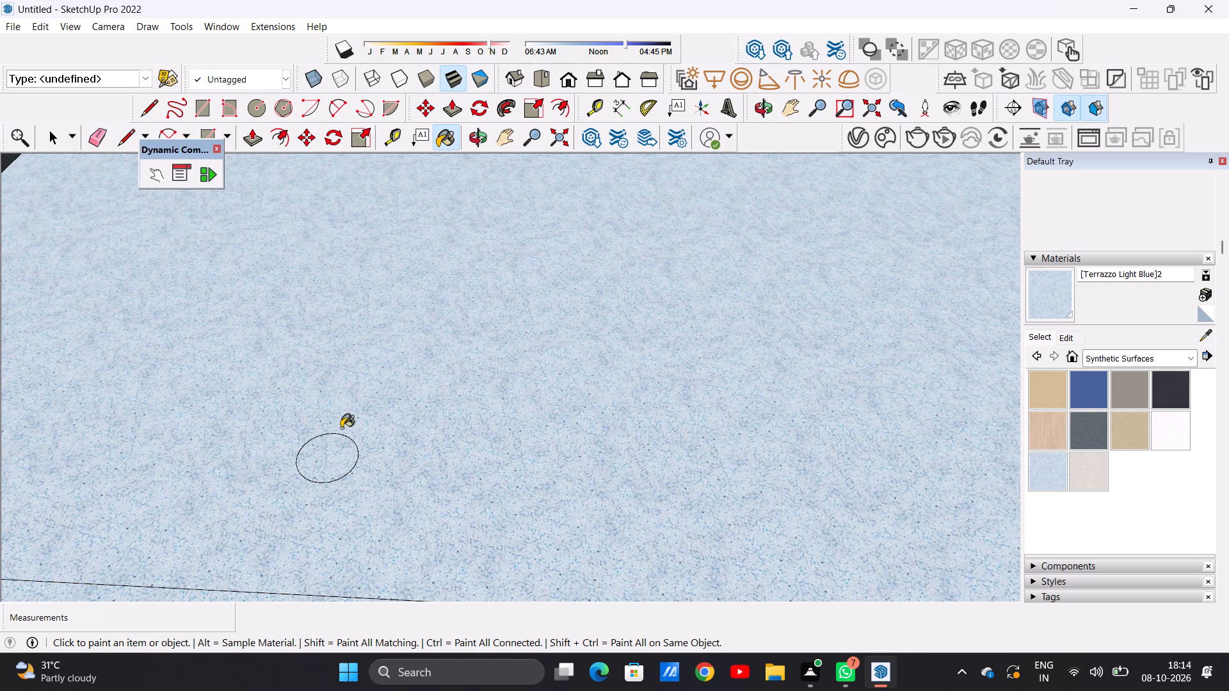
# Paint the top face of the ground-level step in the bay right of the central pier with Terrazzo Light Blue.
pyautogui.scroll(-20, 349, 425)
pyautogui.scroll(-16, 349, 425)
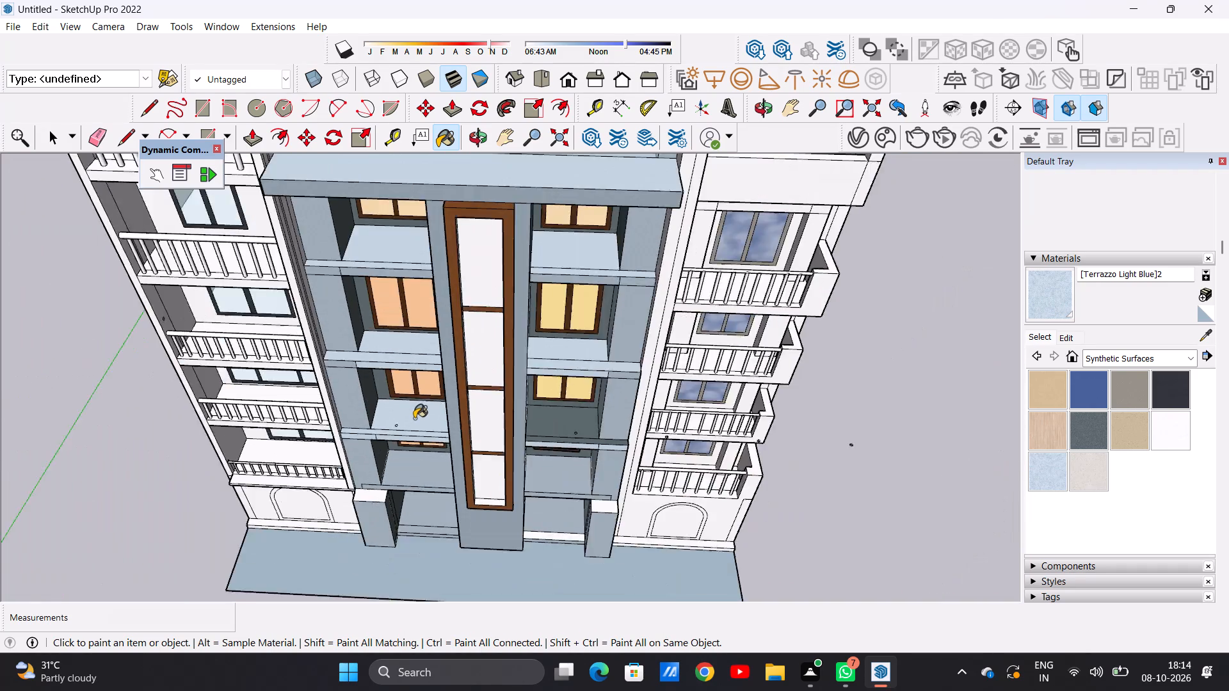
pyautogui.scroll(-2, 414, 418)
pyautogui.scroll(19, 501, 517)
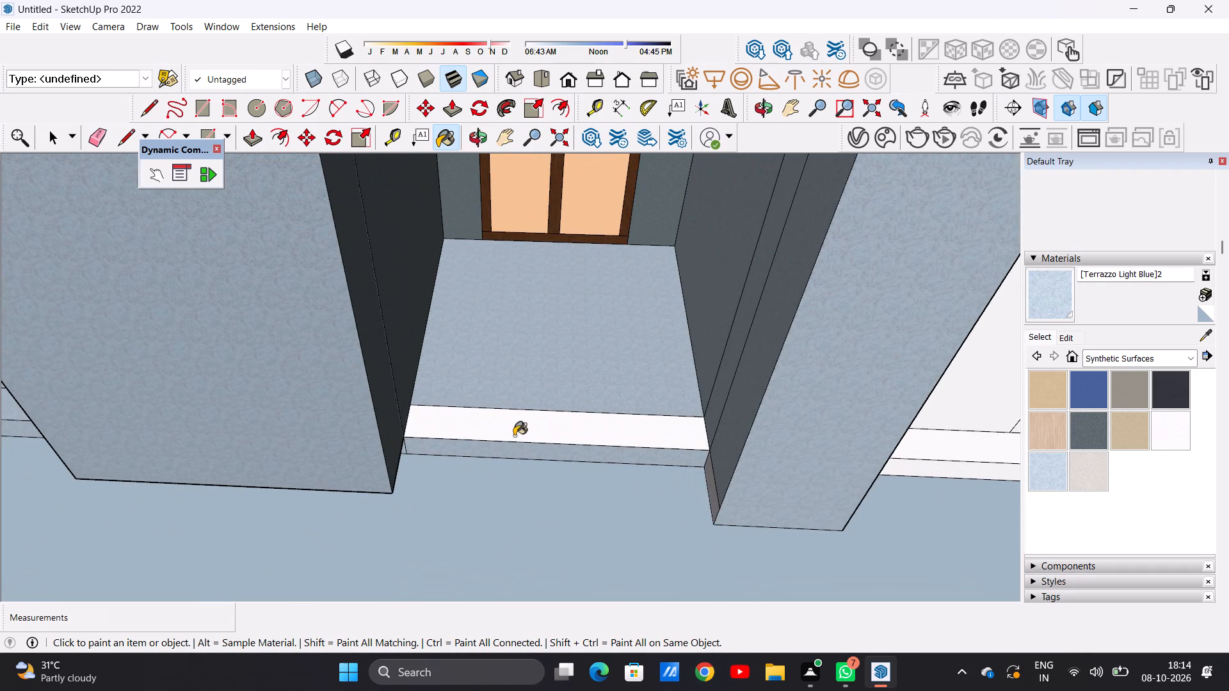
pyautogui.click(513, 432)
# Paint the top faces of the two projecting ground-floor pillars on either side of the central pier with Terrazzo Light Blue.
pyautogui.scroll(-6, 511, 636)
pyautogui.scroll(-11, 518, 495)
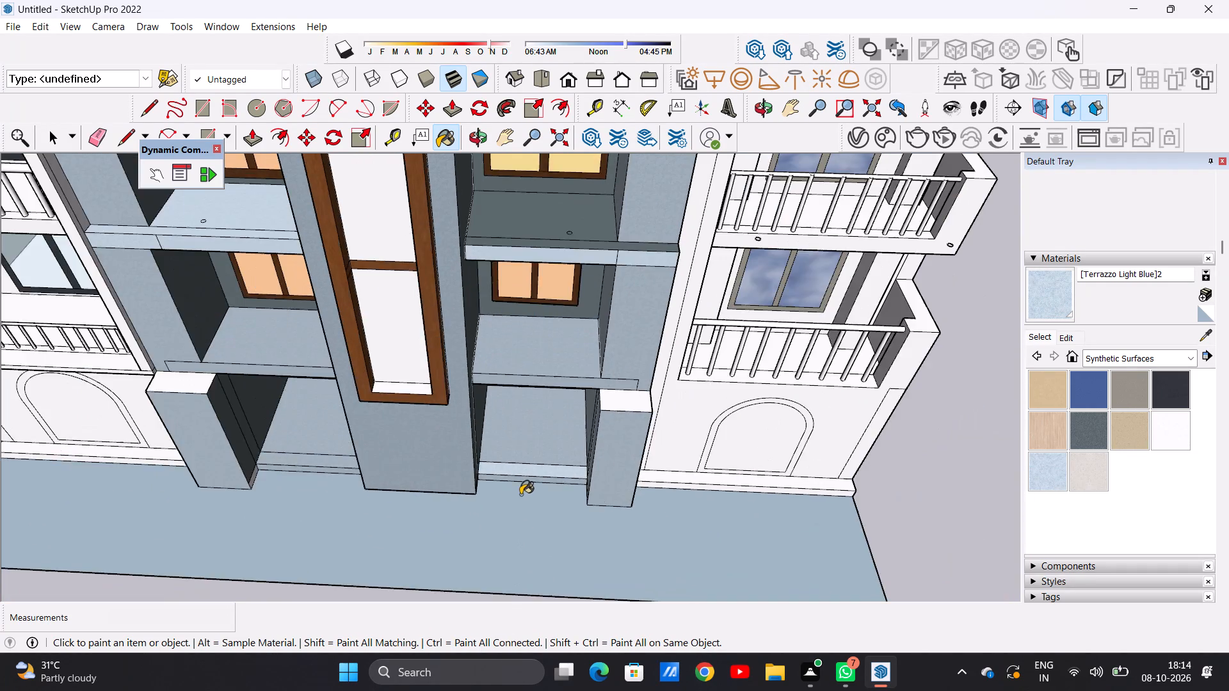
pyautogui.scroll(-4, 520, 495)
pyautogui.scroll(11, 598, 421)
pyautogui.click(567, 466)
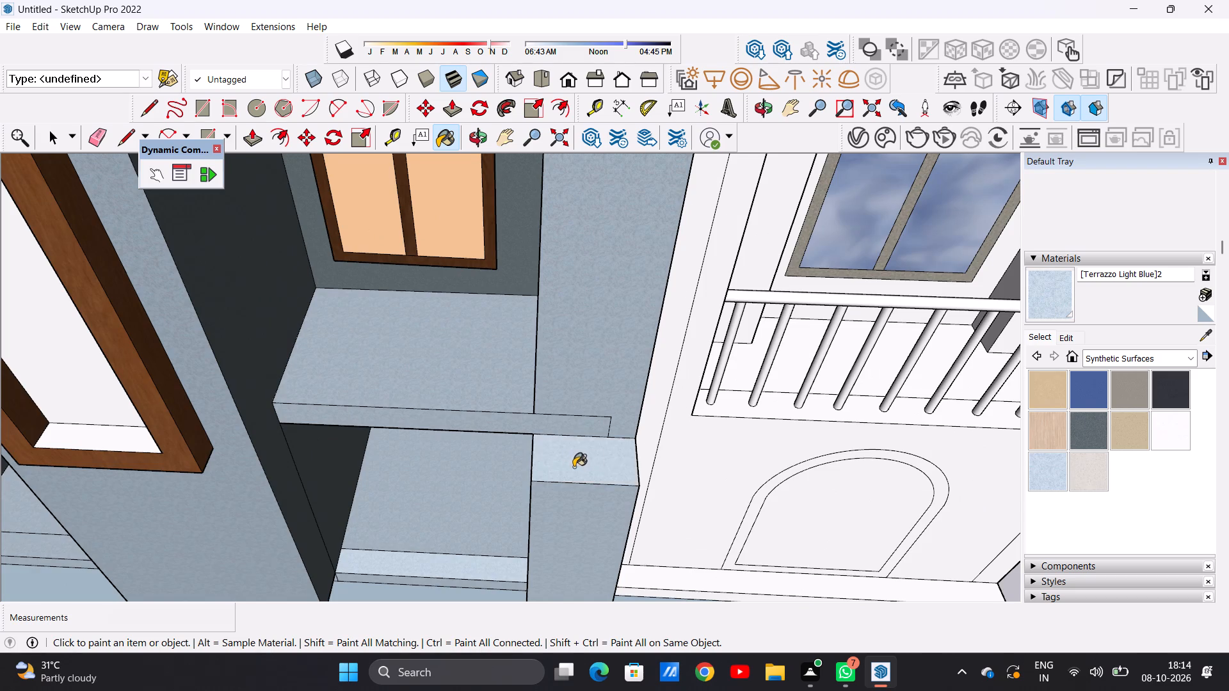
pyautogui.scroll(-15, 597, 468)
pyautogui.scroll(5, 372, 452)
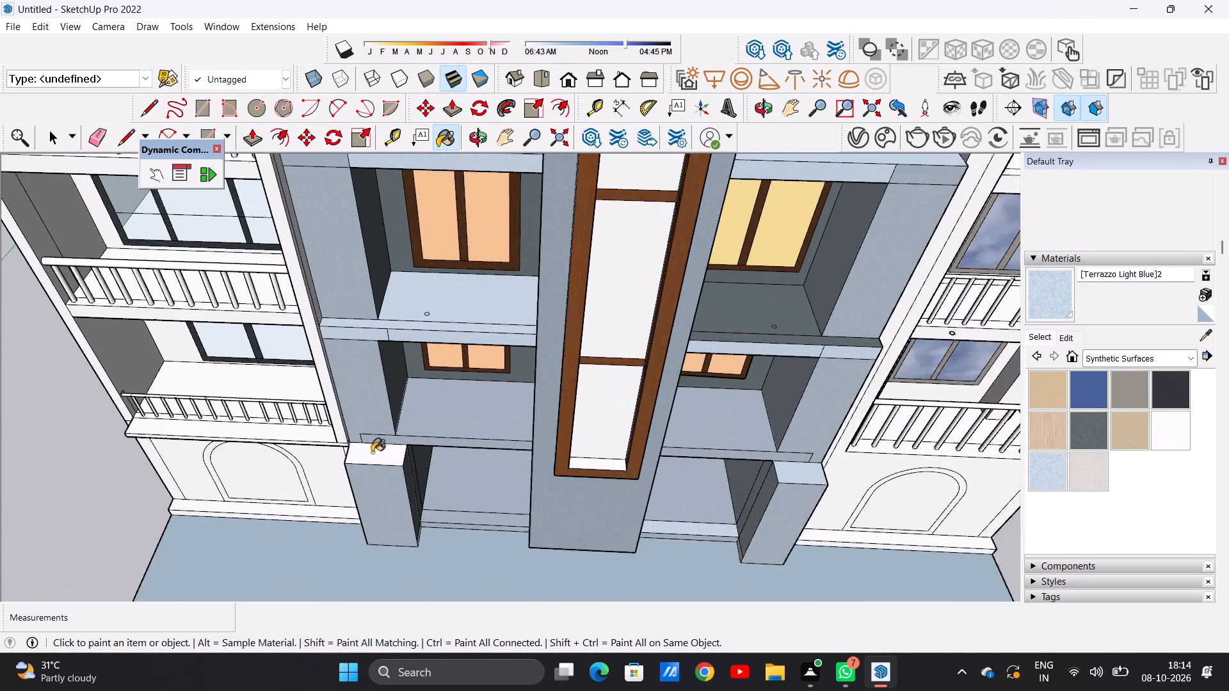
pyautogui.scroll(14, 372, 452)
pyautogui.click(384, 454)
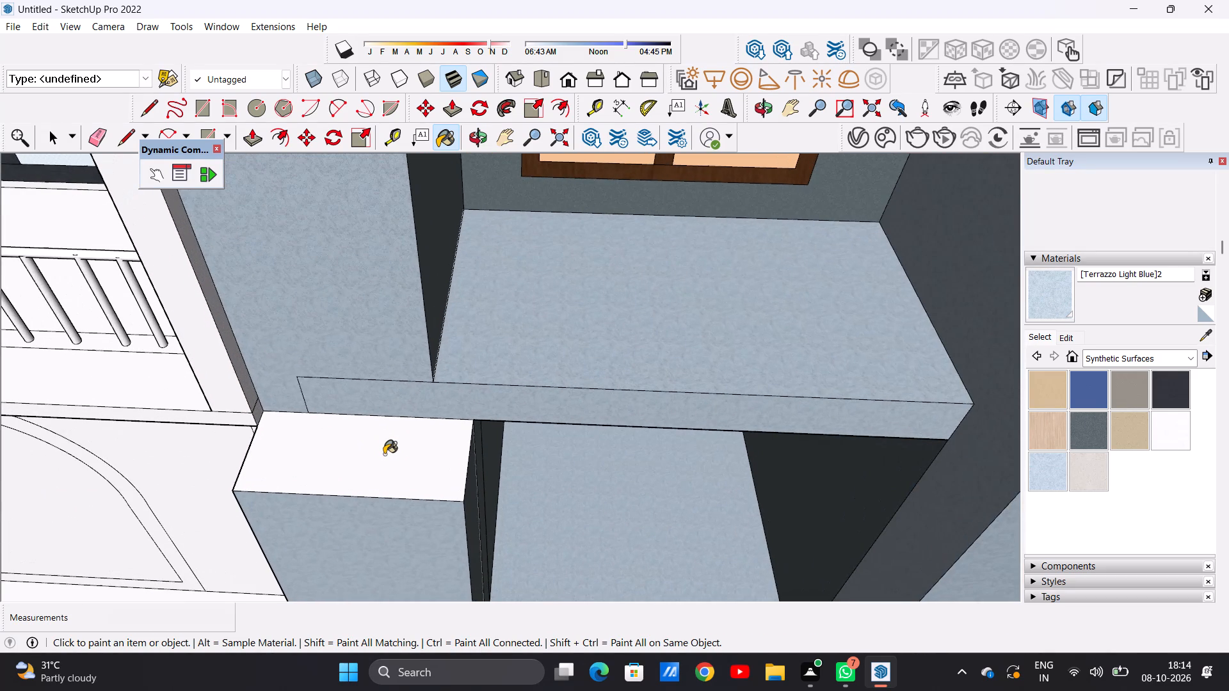
pyautogui.scroll(-20, 355, 457)
pyautogui.scroll(-1, 357, 457)
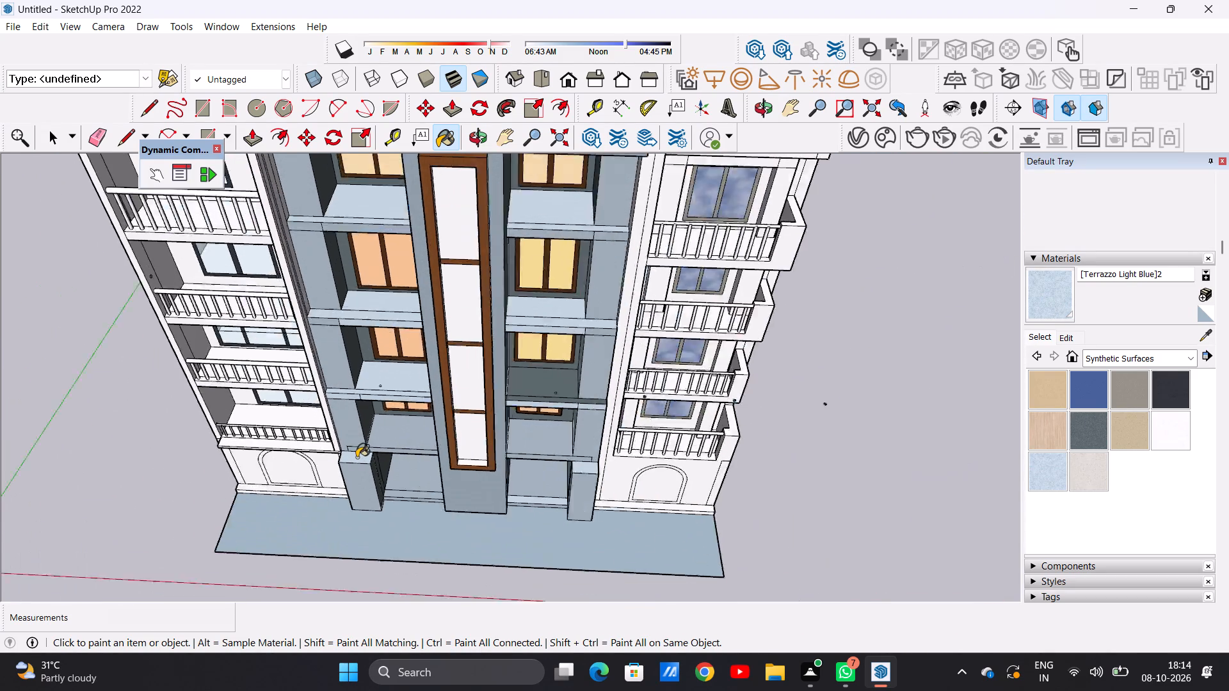
# Inspect the central facade from the front and side, up close and as a whole, for surfaces still without a material.
pyautogui.scroll(-9, 357, 457)
pyautogui.moveTo(360, 457); pyautogui.dragTo(390, 272, button='middle')
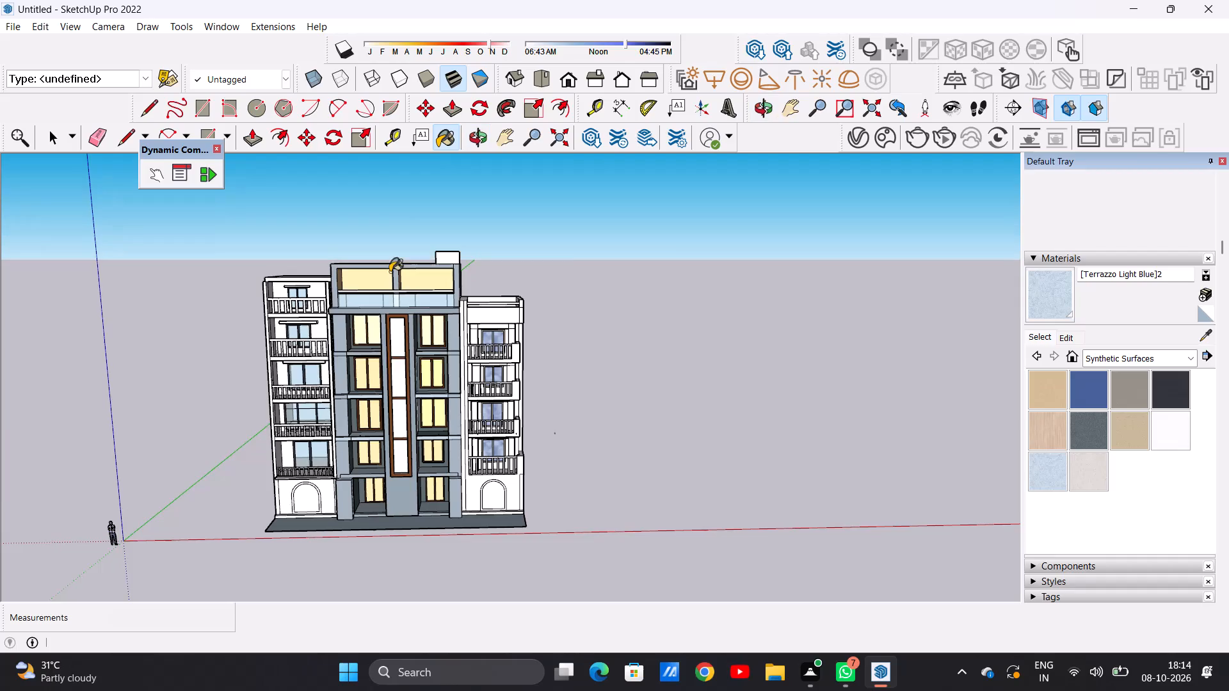
pyautogui.scroll(8, 378, 395)
pyautogui.scroll(4, 344, 230)
pyautogui.scroll(-10, 367, 294)
pyautogui.moveTo(492, 306); pyautogui.dragTo(704, 291, button='middle')
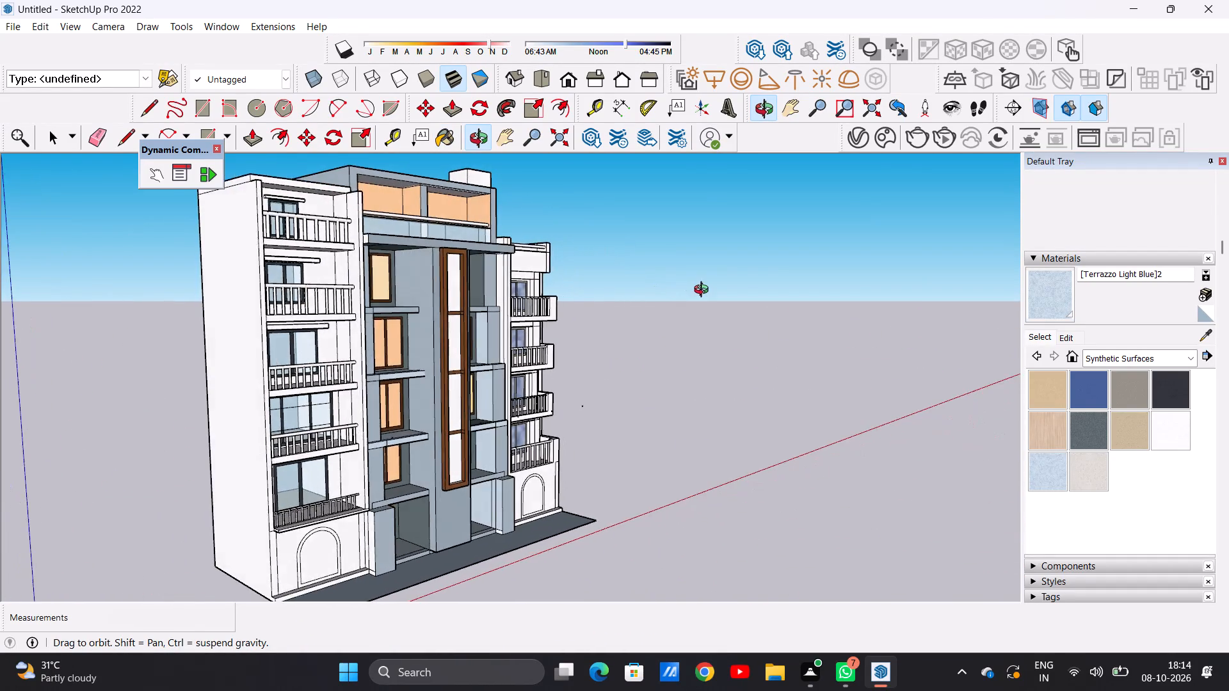
pyautogui.moveTo(704, 291); pyautogui.dragTo(672, 302, button='middle')
pyautogui.scroll(5, 492, 296)
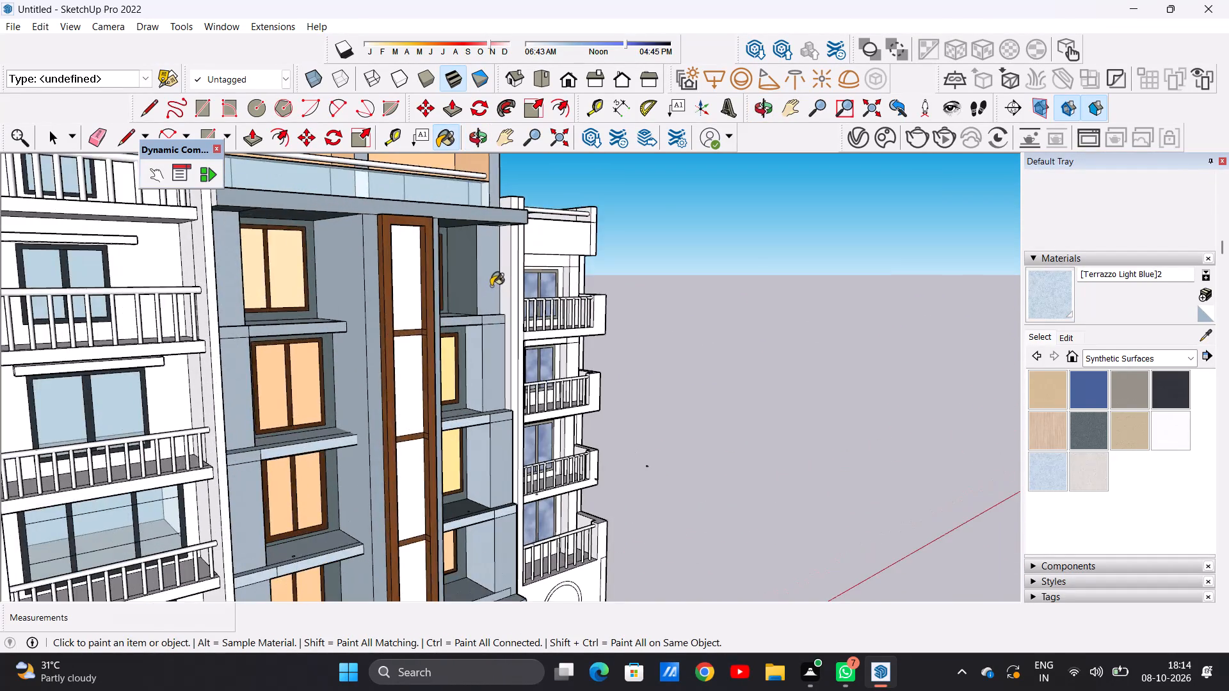
pyautogui.scroll(11, 499, 276)
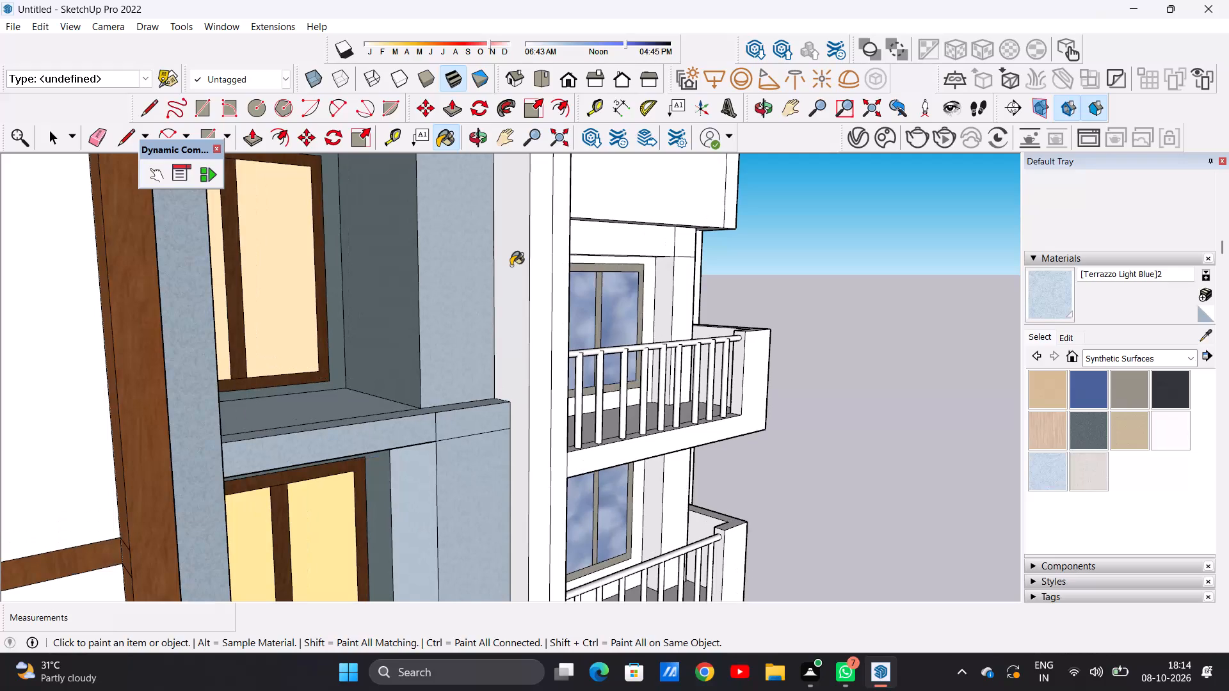
pyautogui.scroll(-20, 417, 354)
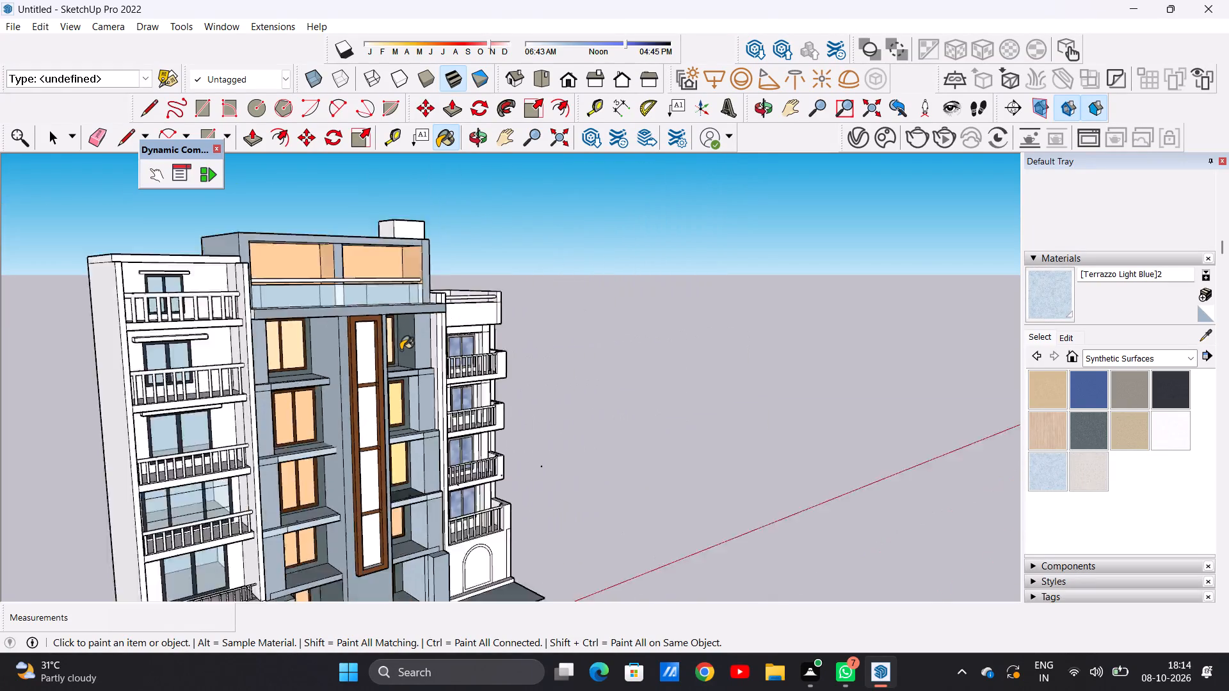
pyautogui.scroll(-6, 401, 350)
pyautogui.moveTo(444, 372); pyautogui.dragTo(271, 353, button='middle')
pyautogui.scroll(8, 424, 358)
pyautogui.scroll(16, 403, 365)
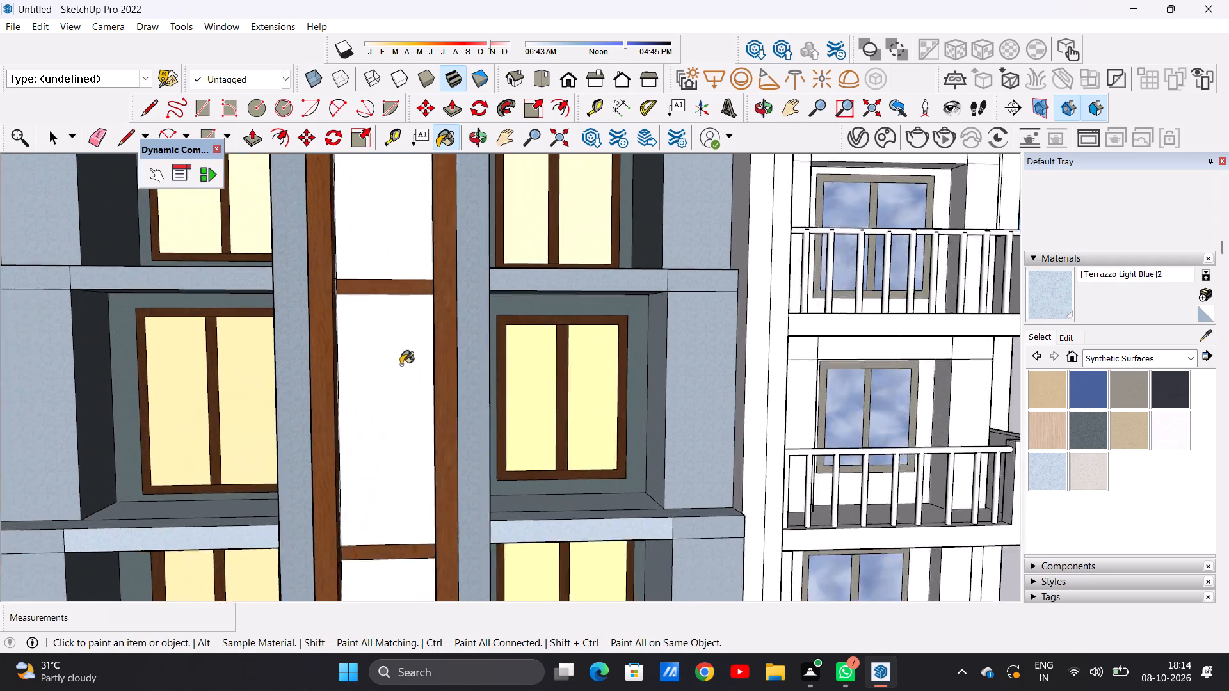
pyautogui.scroll(1, 401, 365)
pyautogui.scroll(-11, 401, 365)
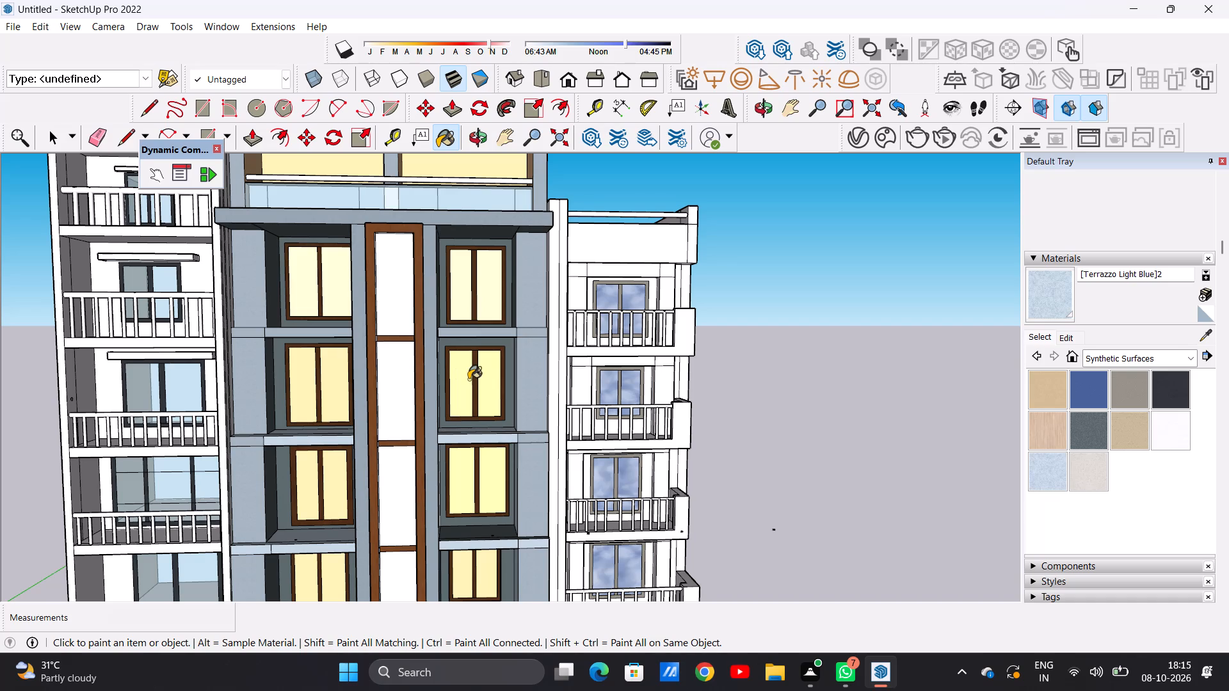
pyautogui.scroll(-13, 472, 374)
pyautogui.scroll(10, 457, 433)
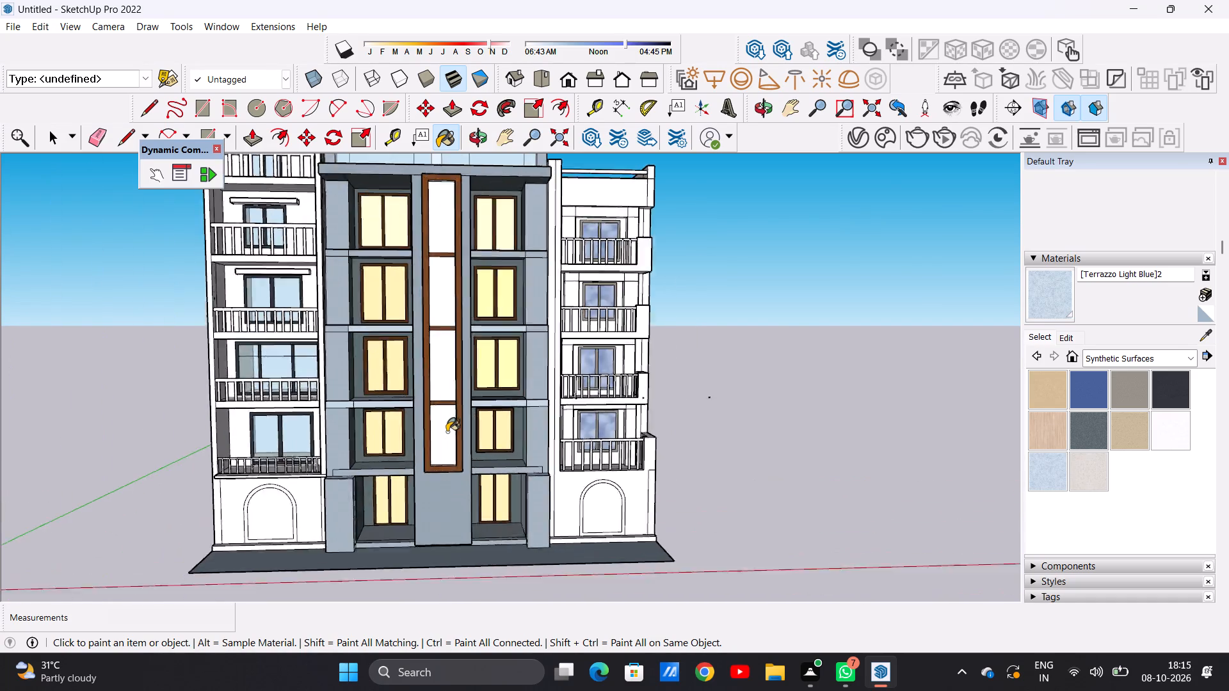
pyautogui.scroll(7, 447, 432)
pyautogui.scroll(-10, 456, 425)
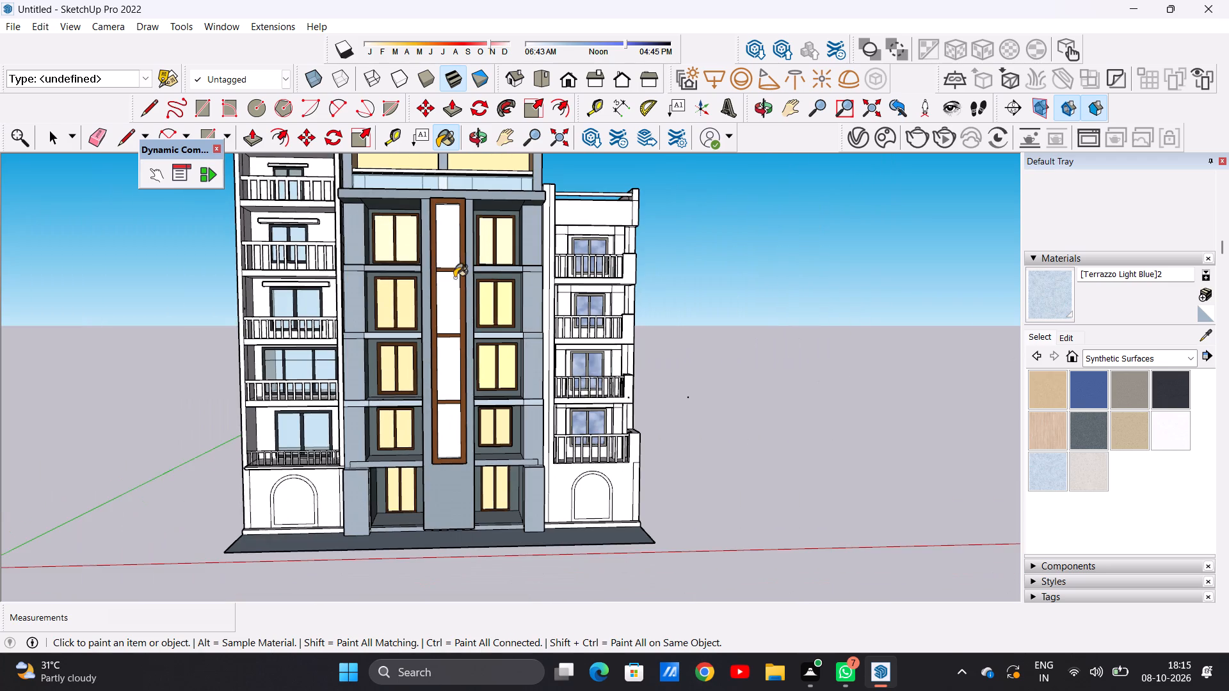
pyautogui.scroll(11, 450, 260)
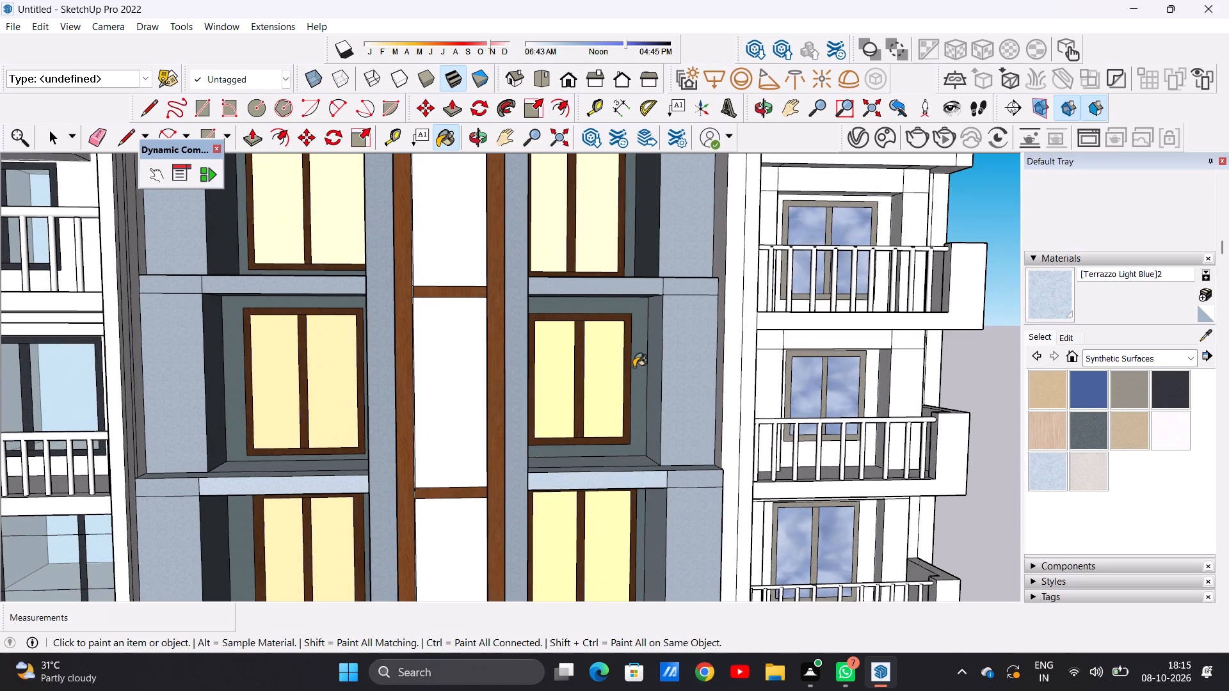
# Paint the four white panels inside the wooden frame with Translucent Resin Crush Gray from the Glass and Mirrors collection.
pyautogui.click(1189, 360)
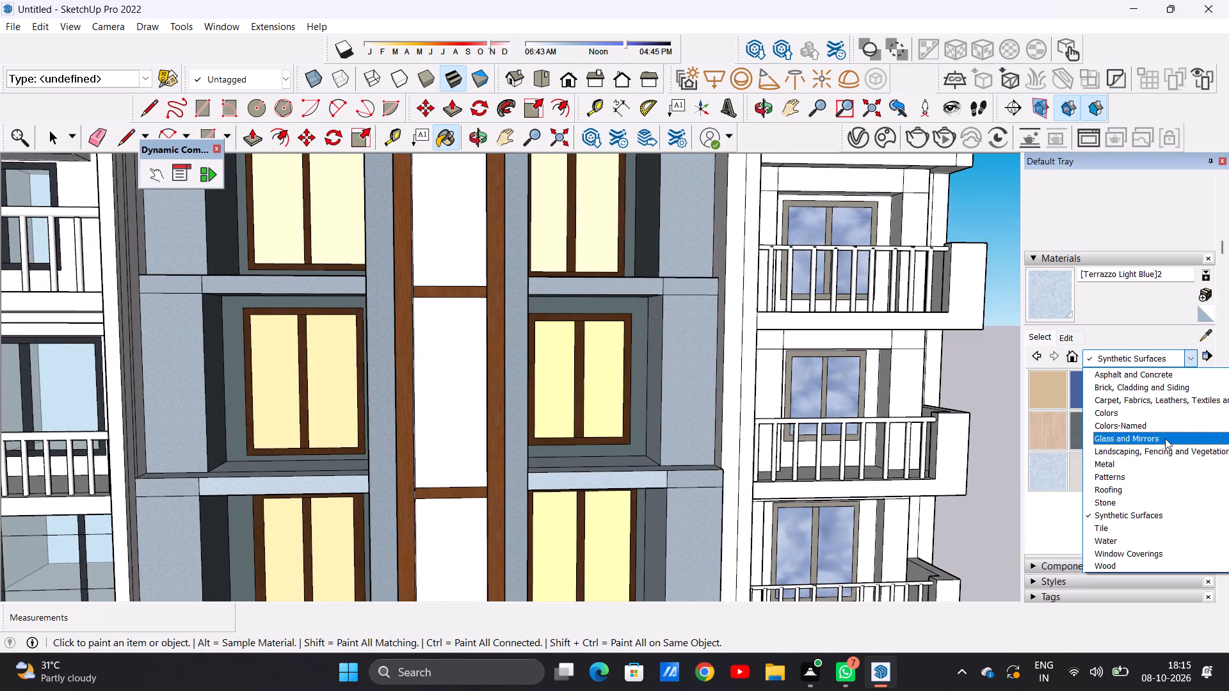
pyautogui.click(1163, 430)
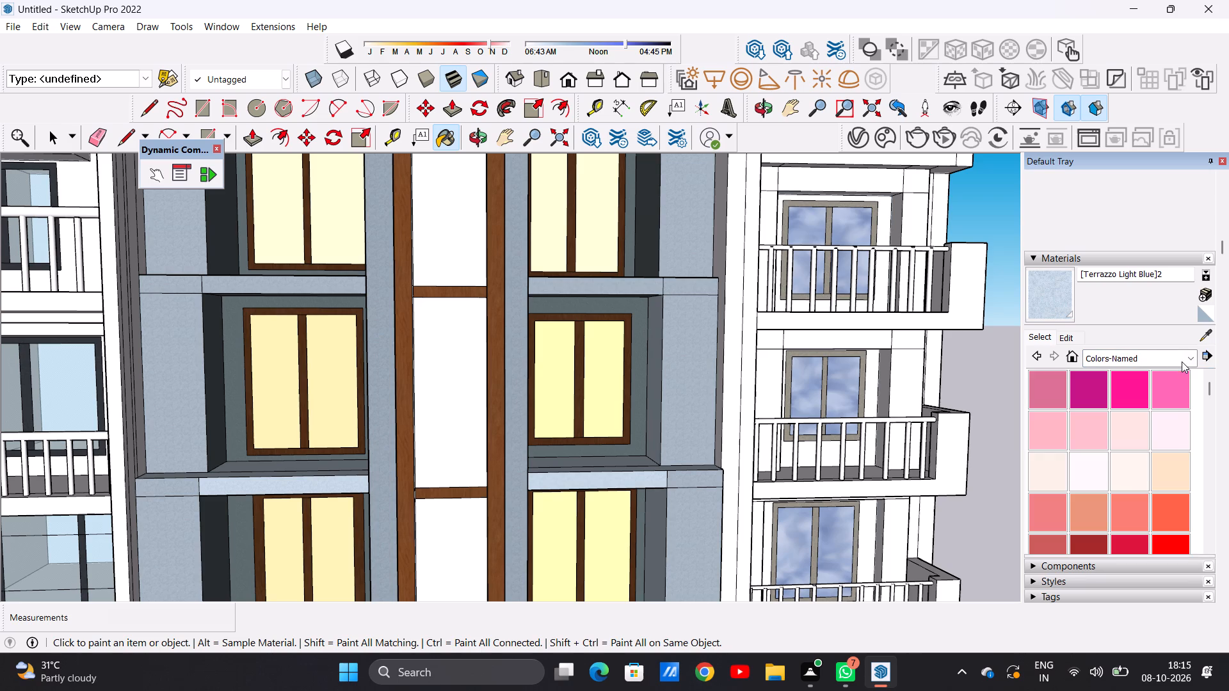
pyautogui.click(1182, 361)
pyautogui.click(1193, 440)
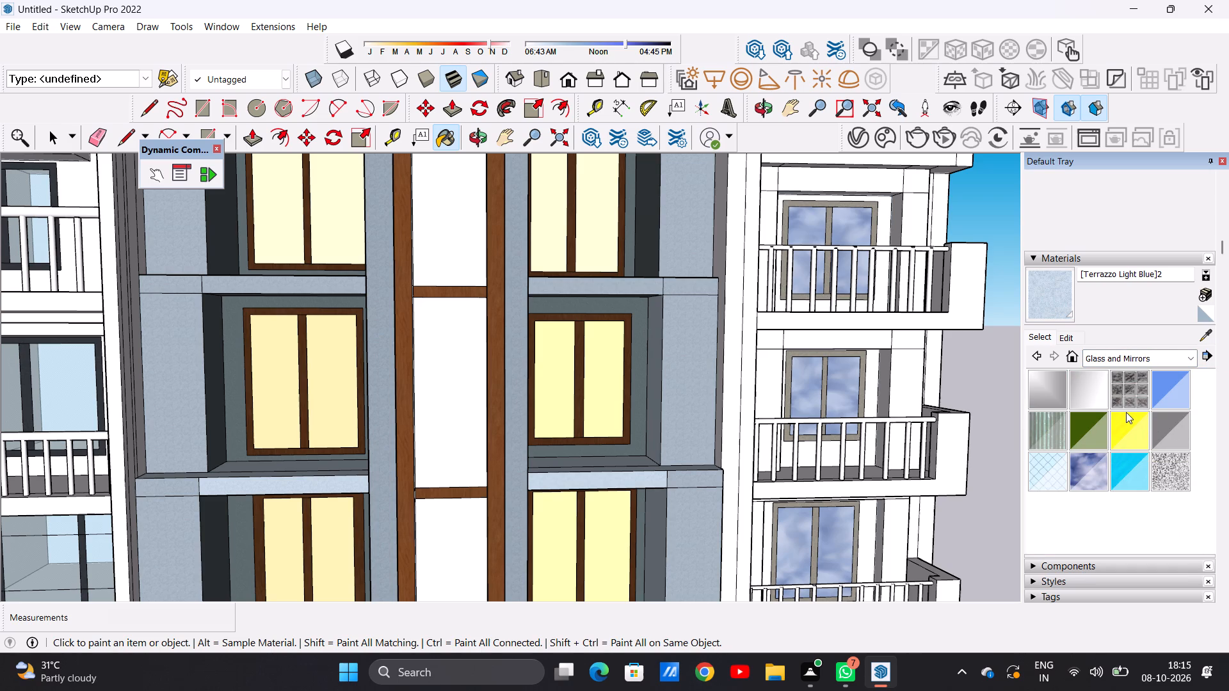
pyautogui.click(1169, 473)
pyautogui.scroll(6, 435, 237)
pyautogui.click(436, 235)
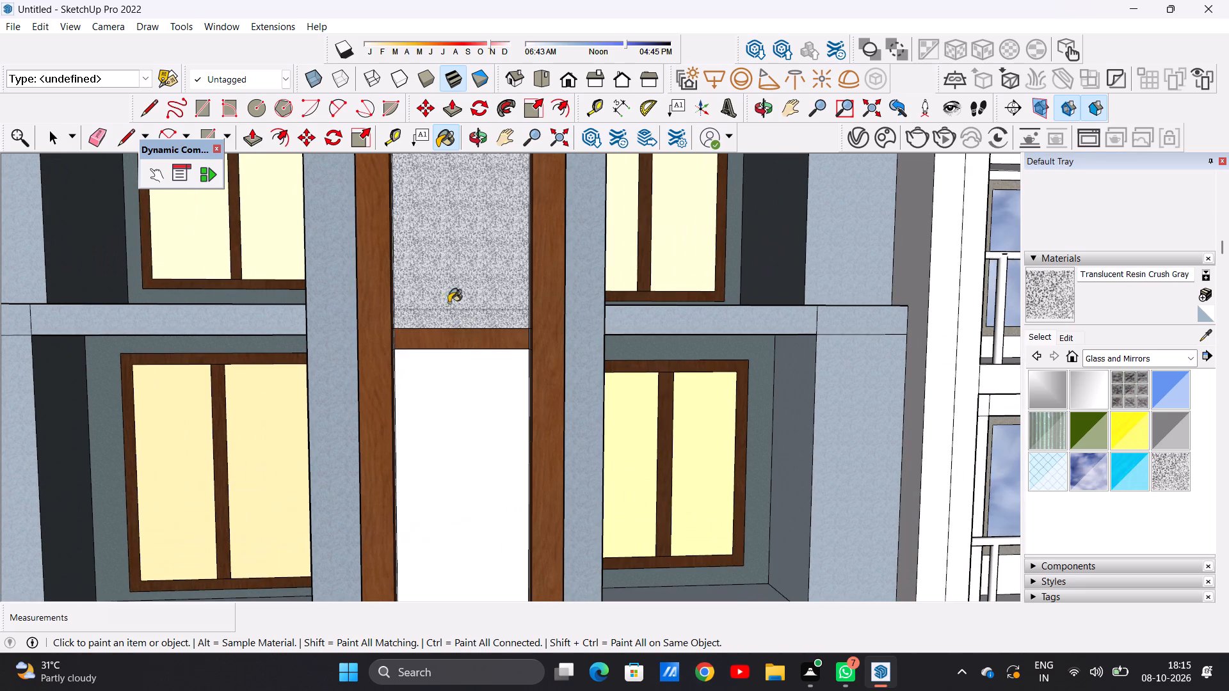
pyautogui.click(466, 424)
pyautogui.scroll(-17, 454, 381)
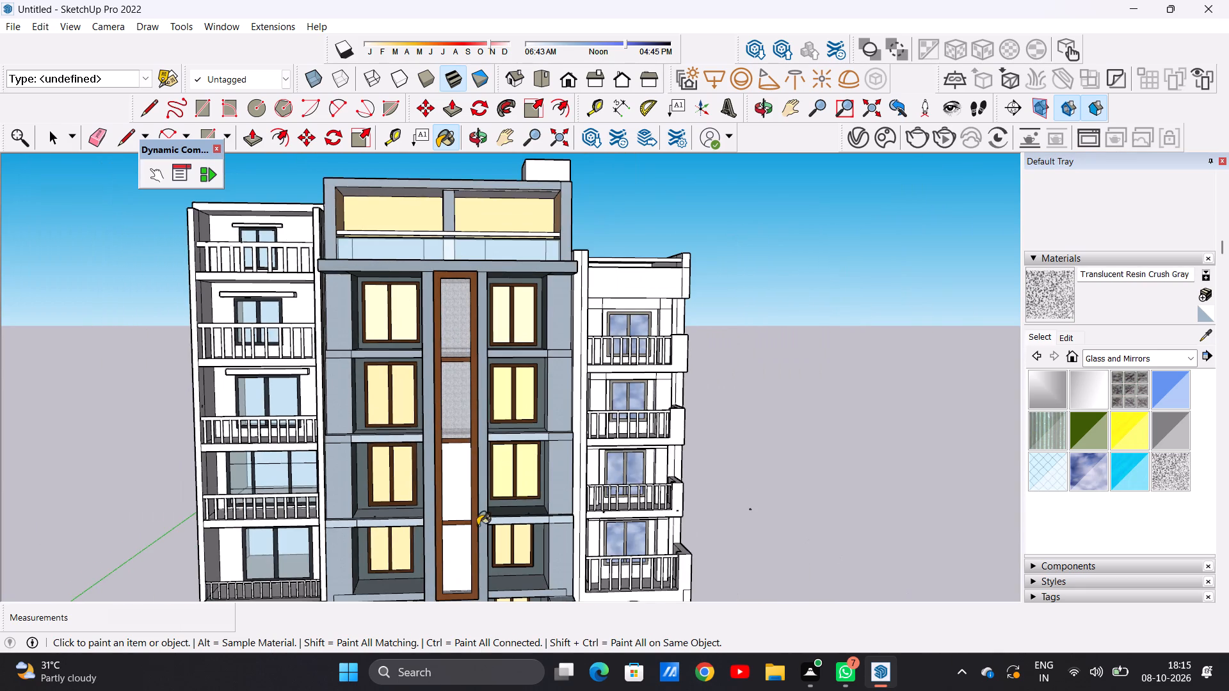
pyautogui.scroll(5, 477, 527)
pyautogui.scroll(6, 421, 567)
pyautogui.click(458, 550)
pyautogui.click(453, 384)
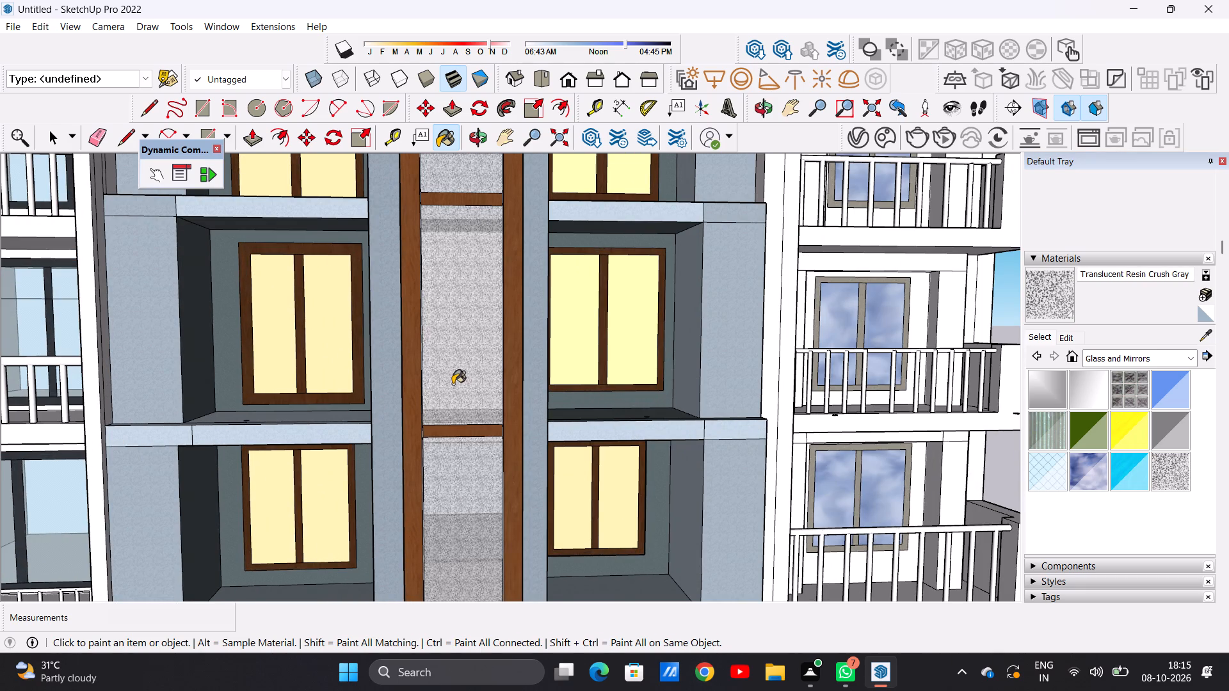
# Examine the resin panels inside the wooden frame up close and against the whole facade.
pyautogui.scroll(7, 468, 361)
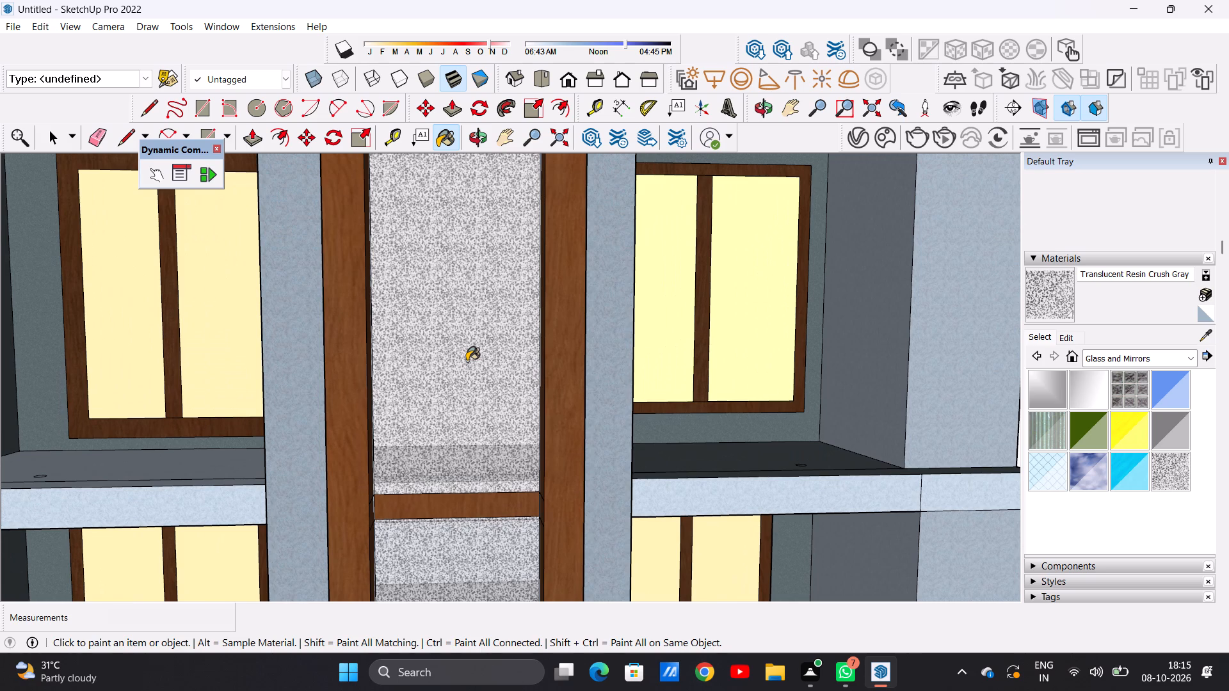
pyautogui.scroll(-20, 470, 362)
pyautogui.scroll(-6, 470, 362)
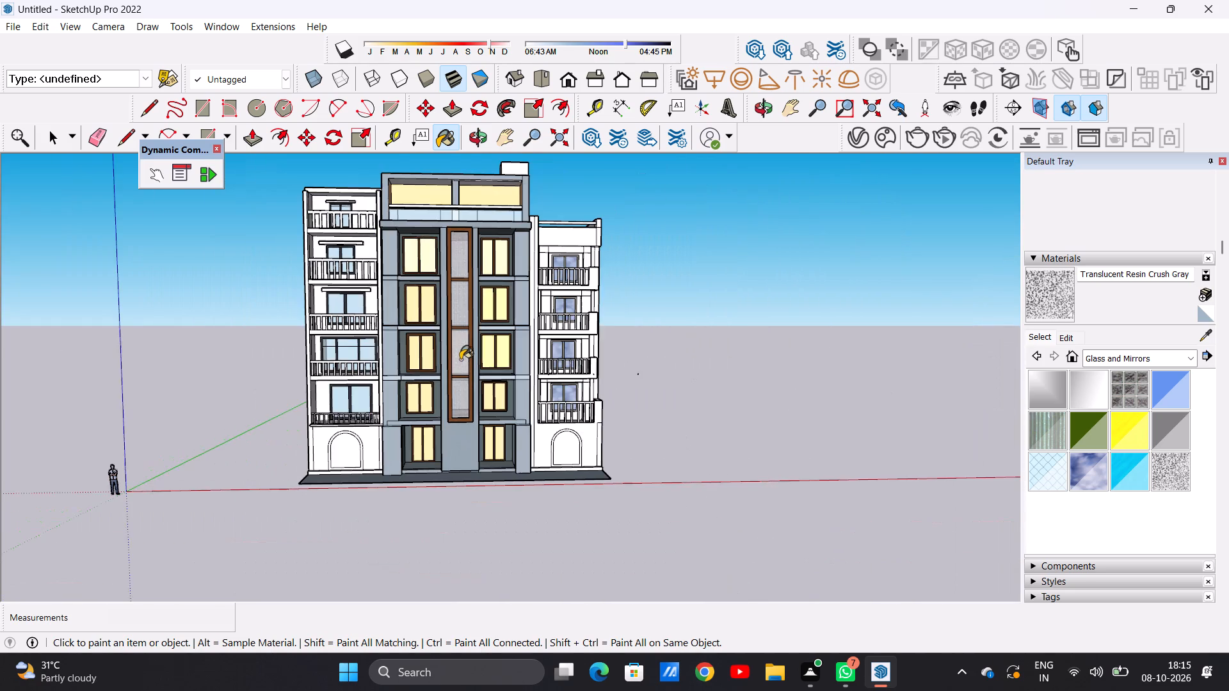
pyautogui.scroll(17, 466, 250)
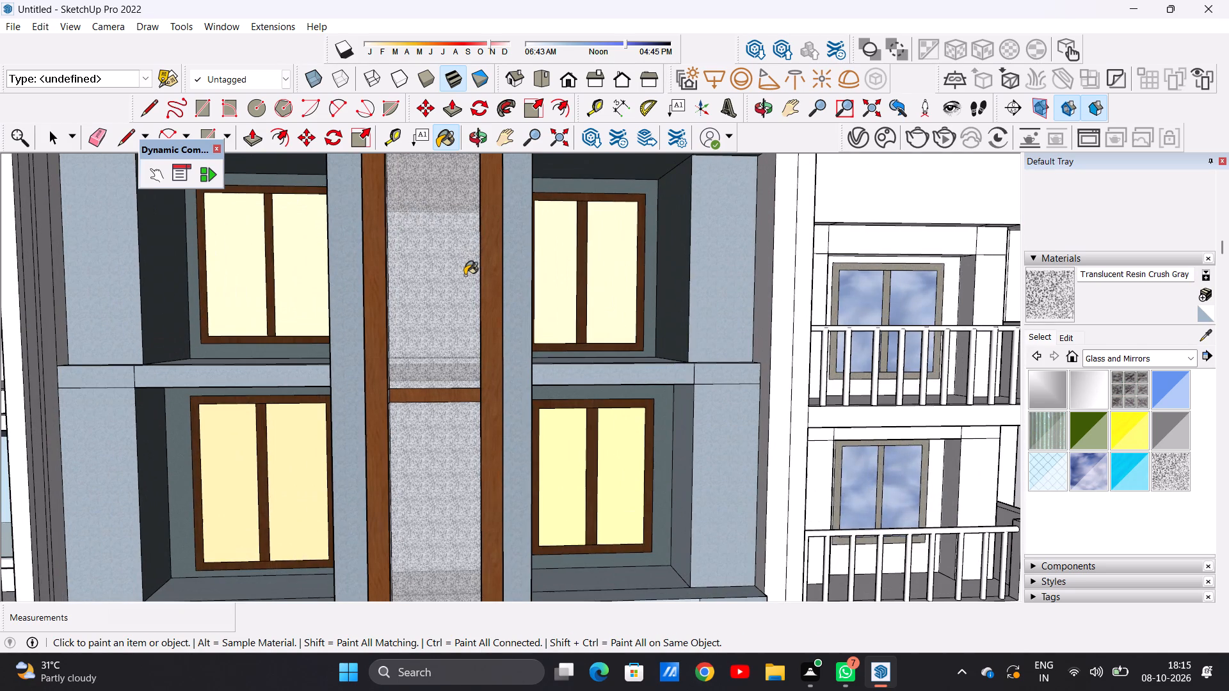
pyautogui.scroll(6, 465, 288)
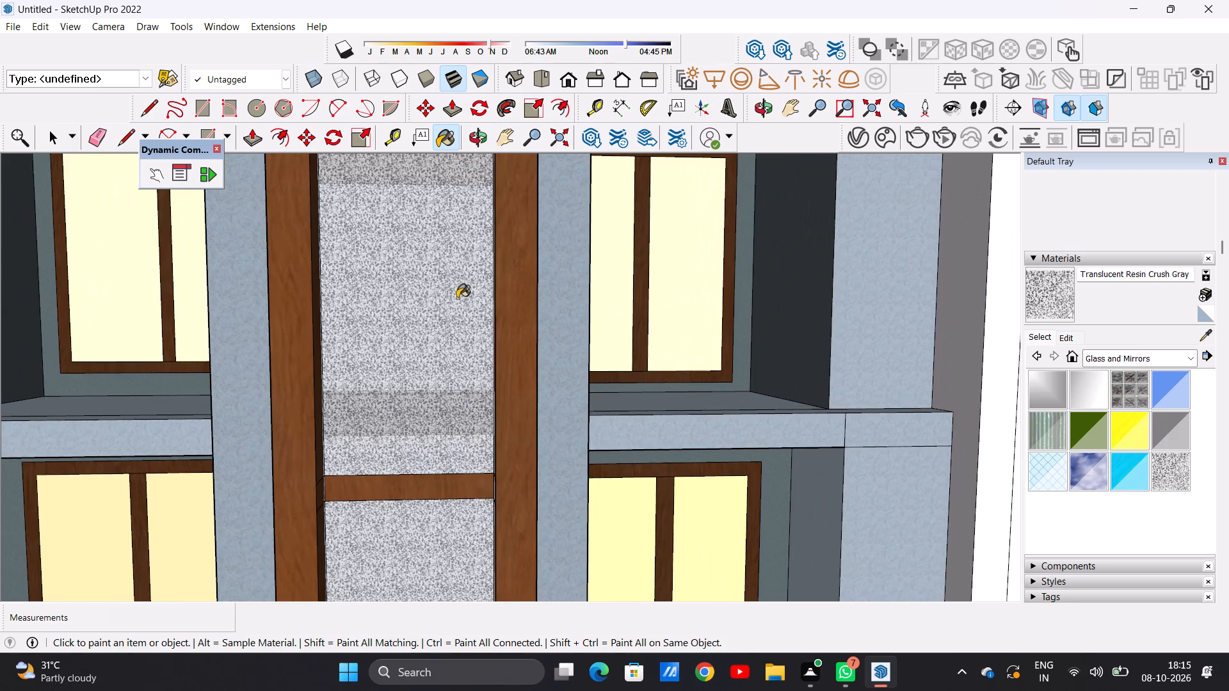
pyautogui.scroll(17, 457, 303)
pyautogui.scroll(-18, 441, 340)
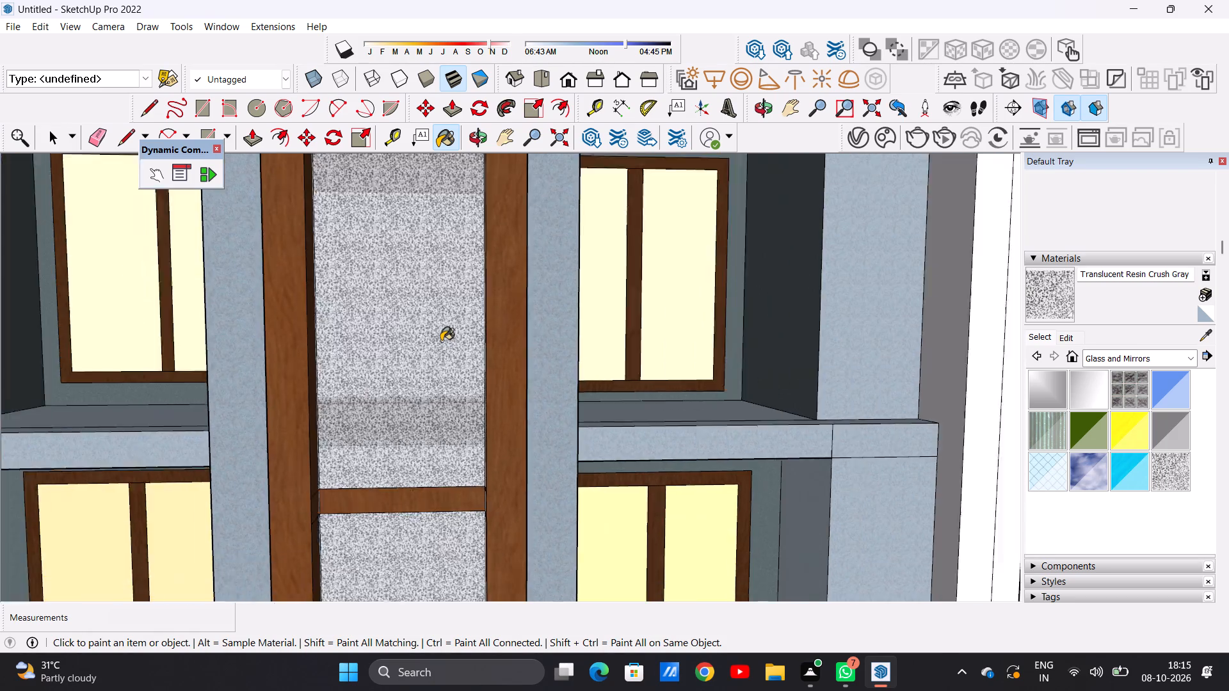
pyautogui.scroll(-7, 441, 341)
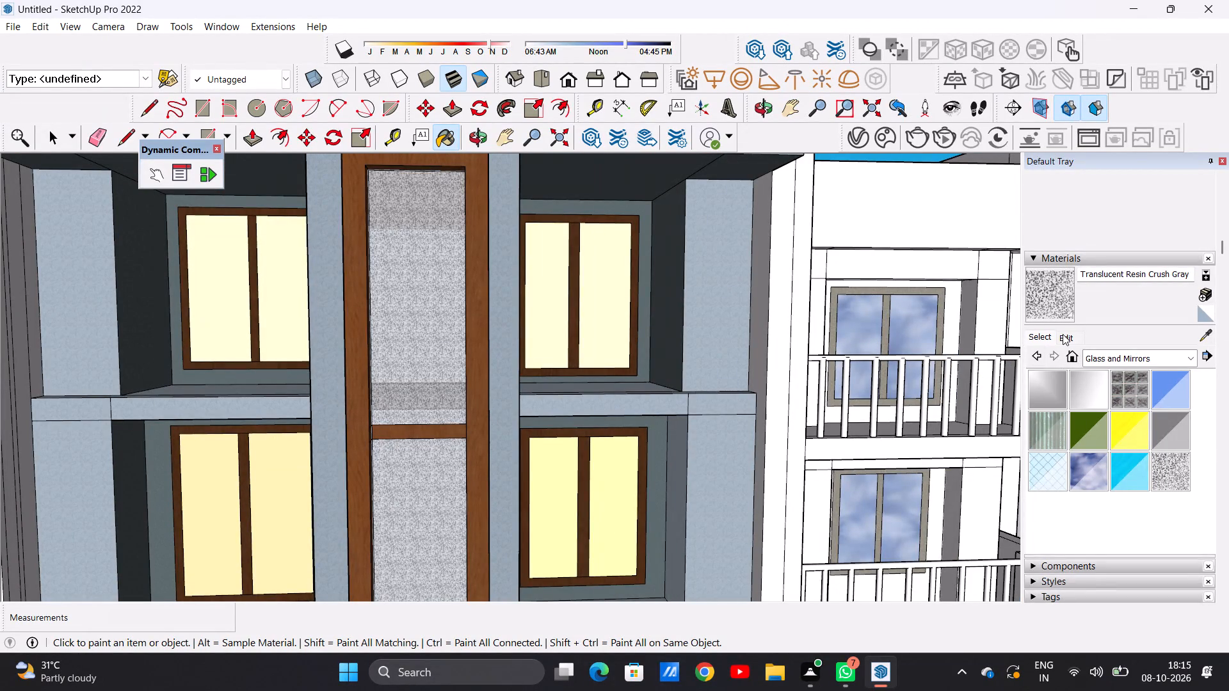
# Adjust the brightness of Translucent Resin Crush Gray slightly and reapply the material to the lowest panel in the wooden frame.
pyautogui.click(1063, 334)
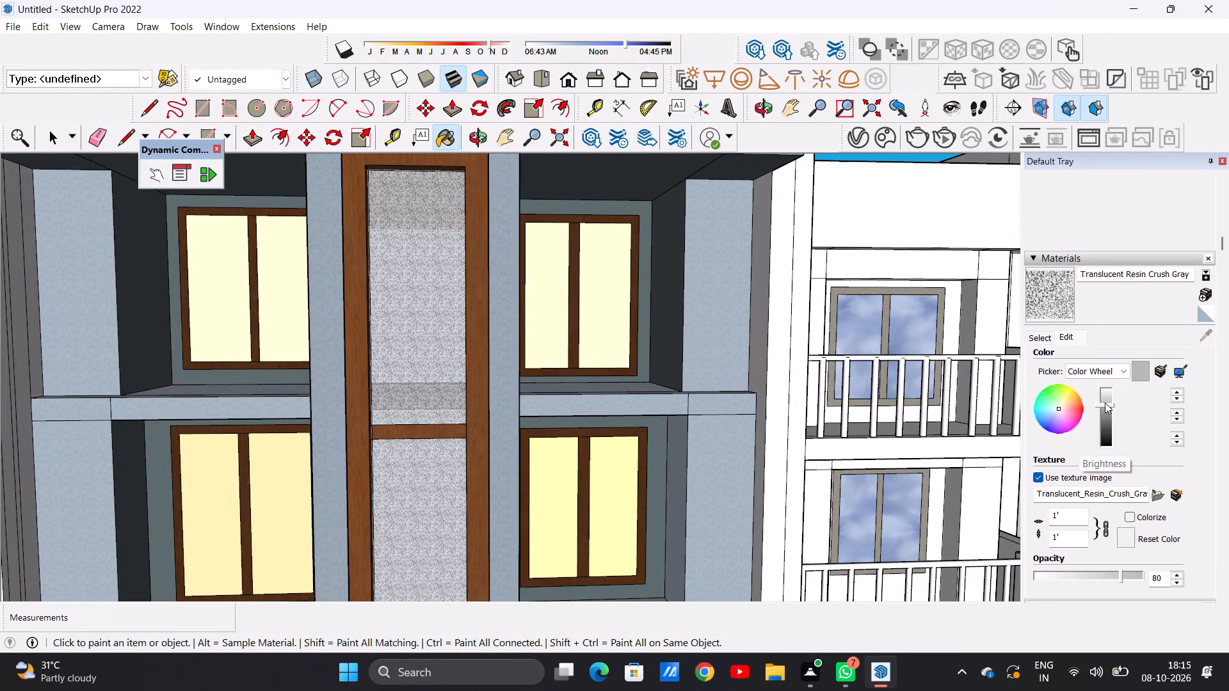
pyautogui.click(1105, 402)
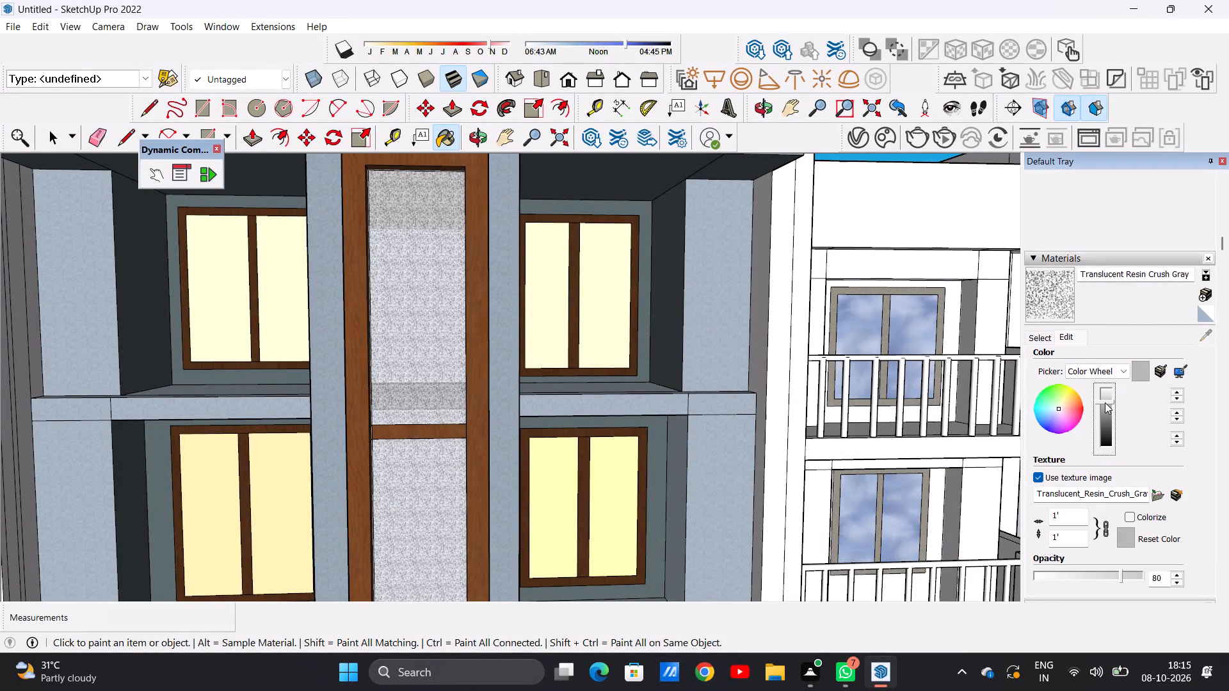
pyautogui.scroll(-20, 485, 366)
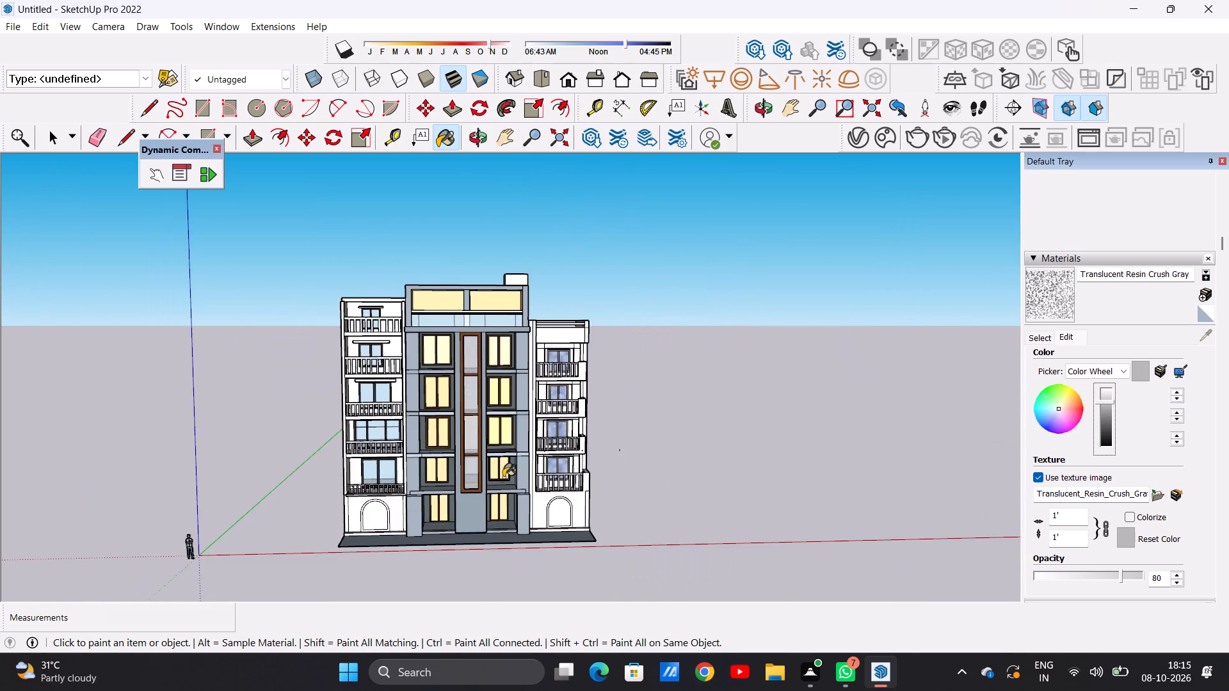
pyautogui.scroll(20, 500, 482)
pyautogui.scroll(1, 500, 482)
pyautogui.click(442, 456)
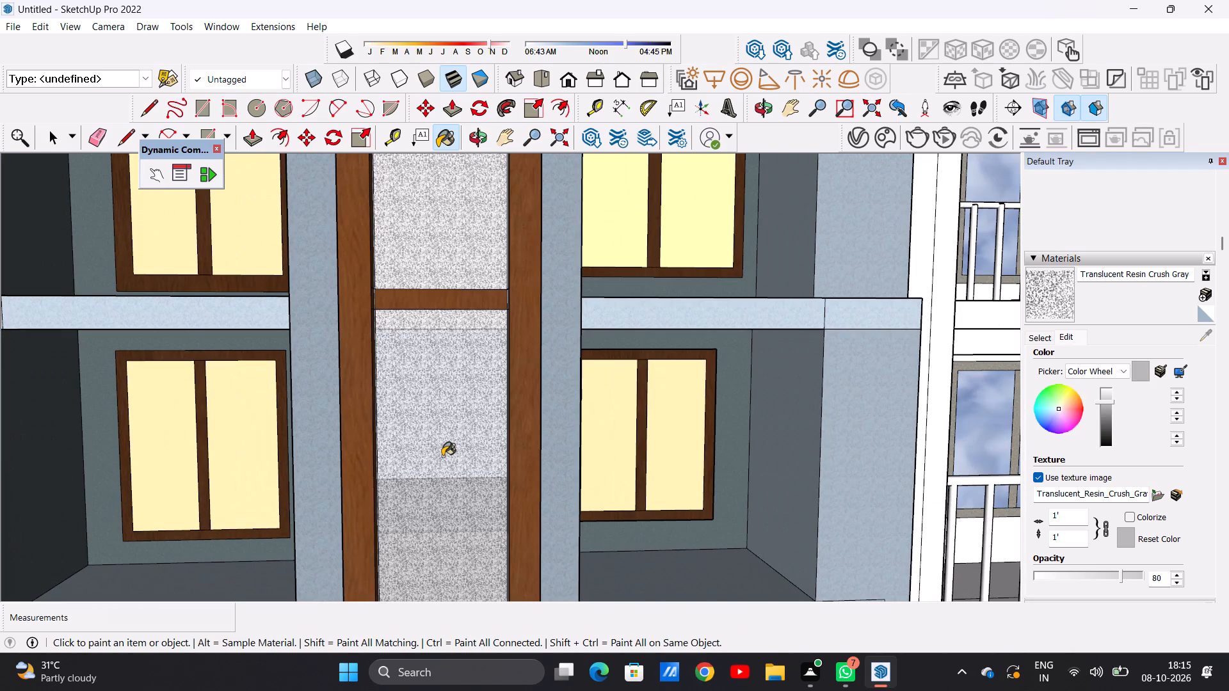
pyautogui.press('space')
# Review the whole facade and the unpainted balconies of the wing right of the central block.
pyautogui.scroll(-16, 445, 475)
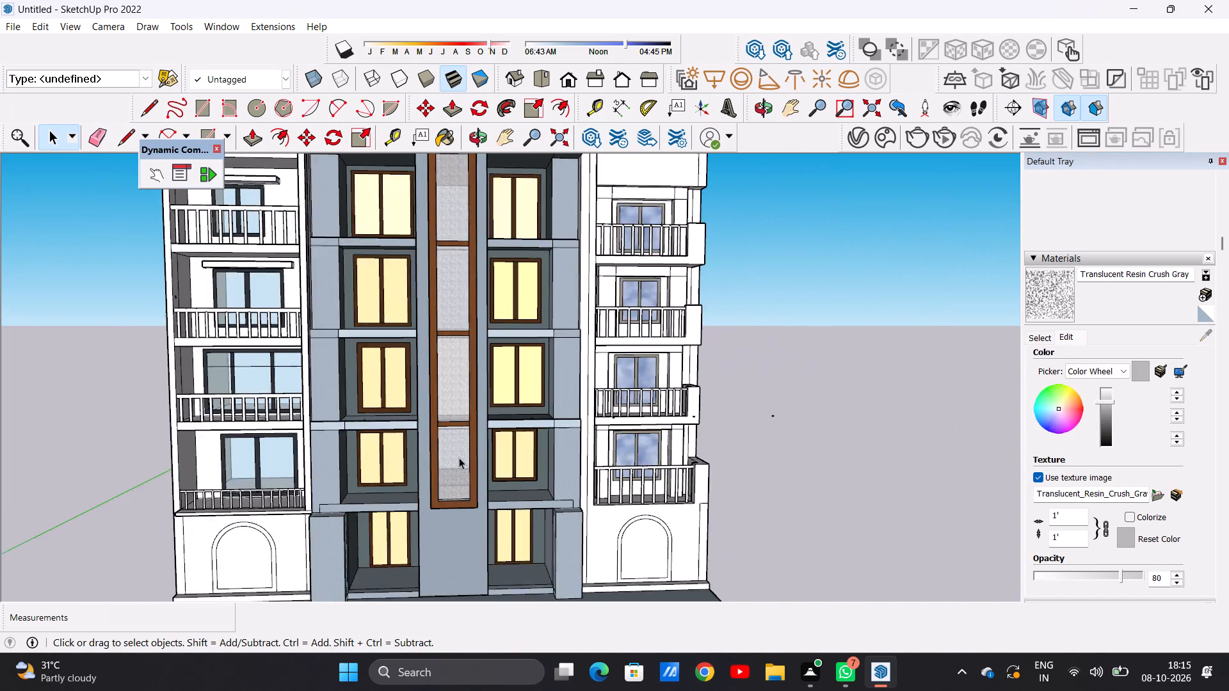
pyautogui.scroll(-4, 459, 457)
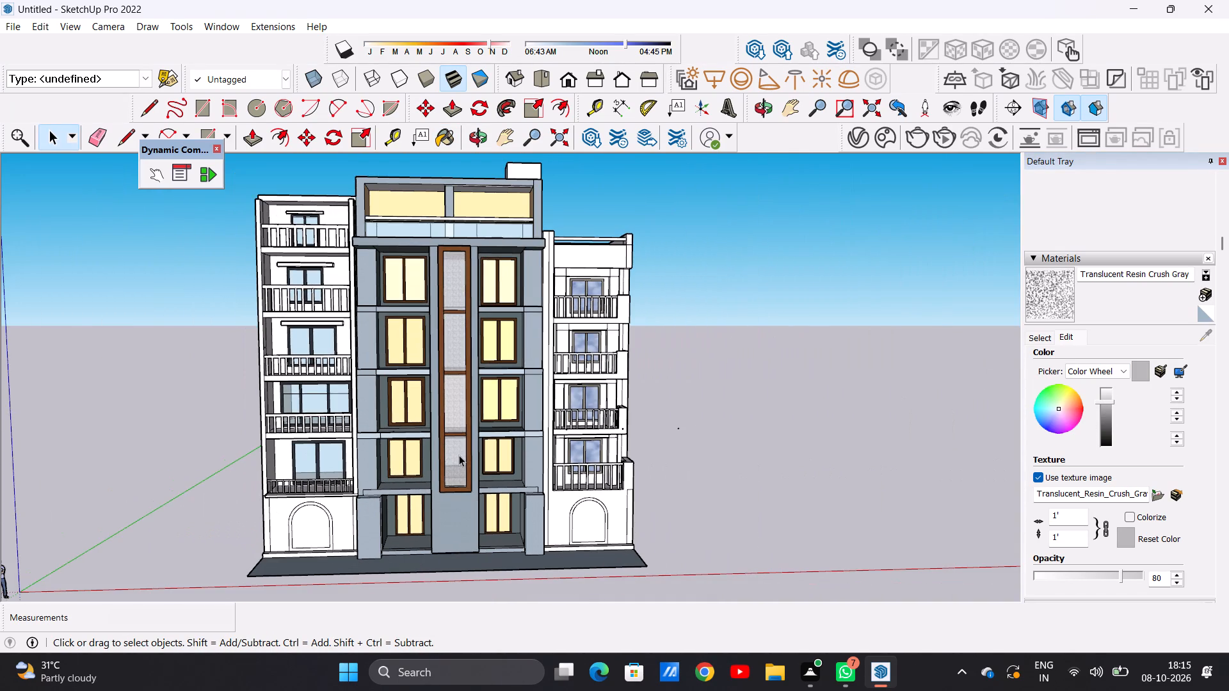
pyautogui.scroll(-2, 459, 455)
pyautogui.scroll(4, 593, 423)
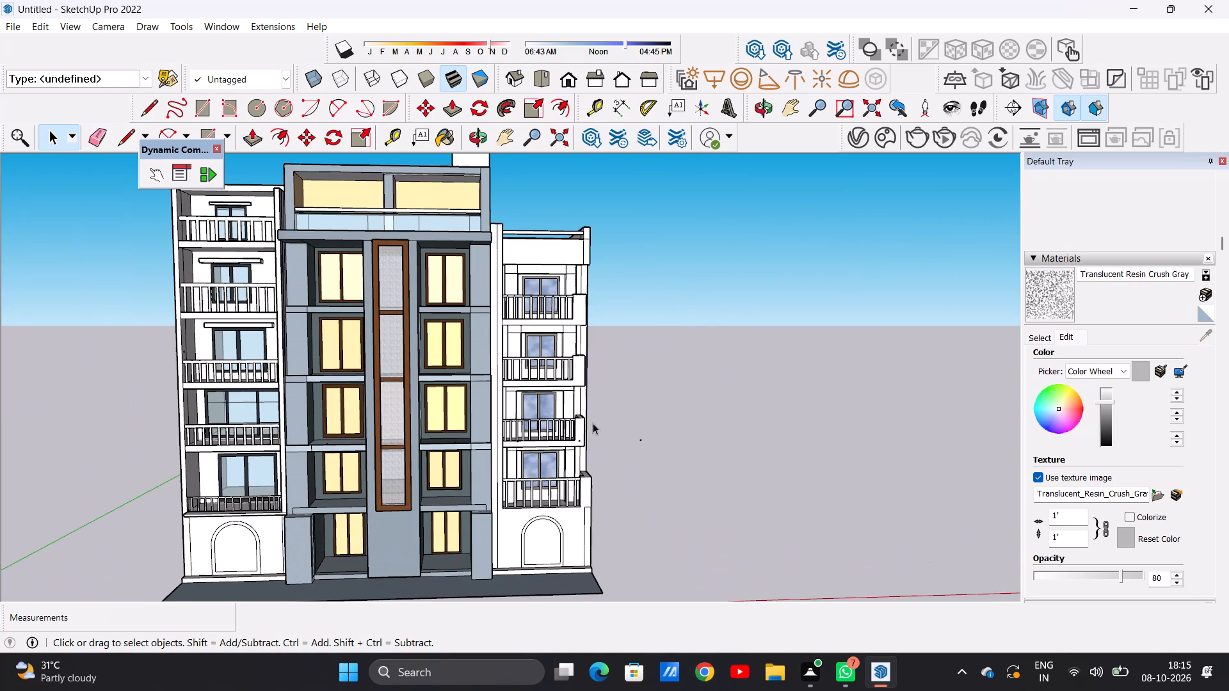
pyautogui.scroll(7, 593, 423)
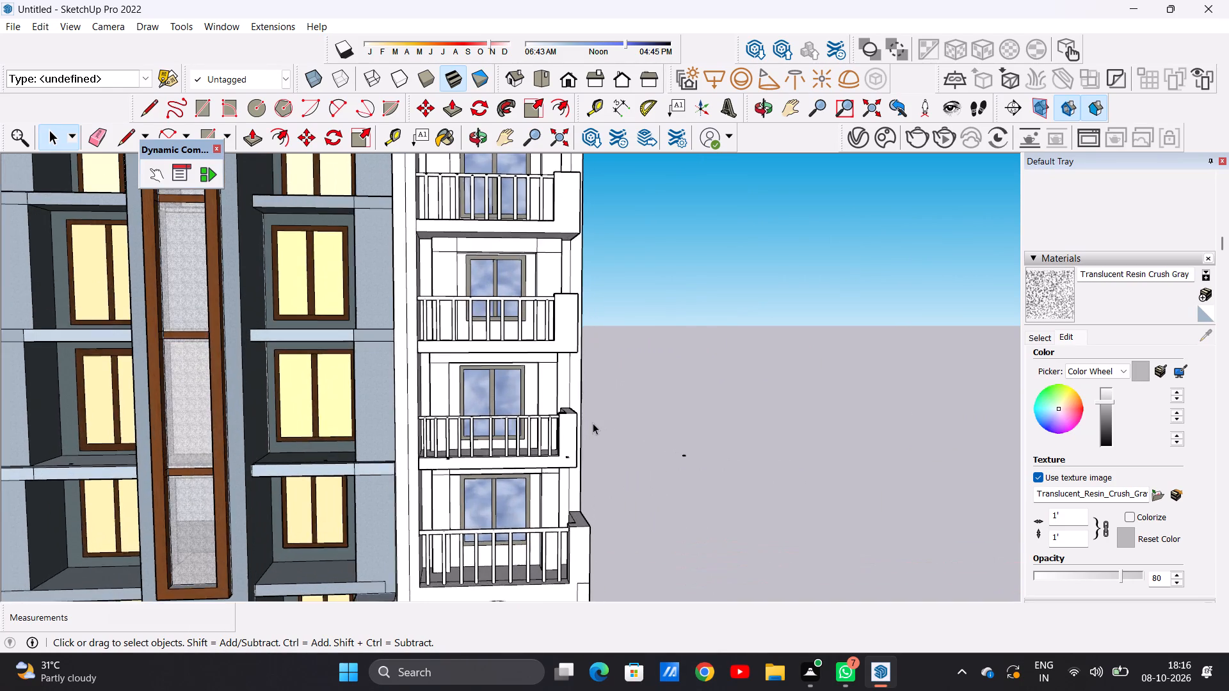
pyautogui.scroll(2, 593, 423)
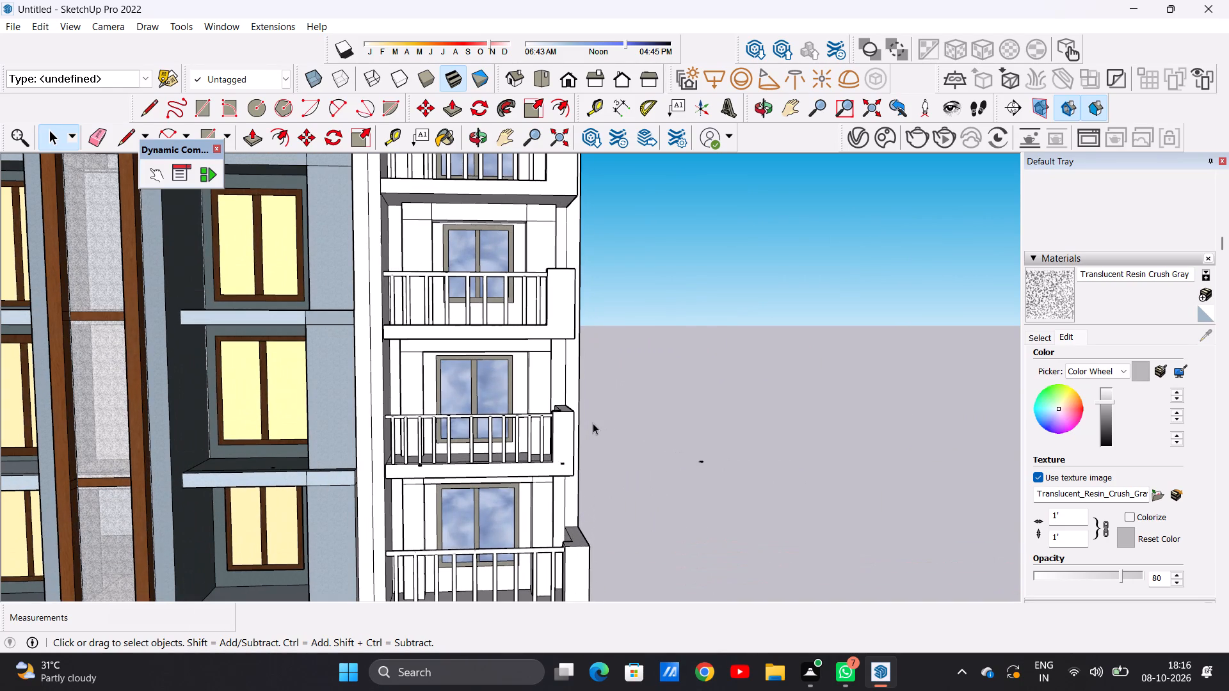
pyautogui.scroll(-13, 585, 422)
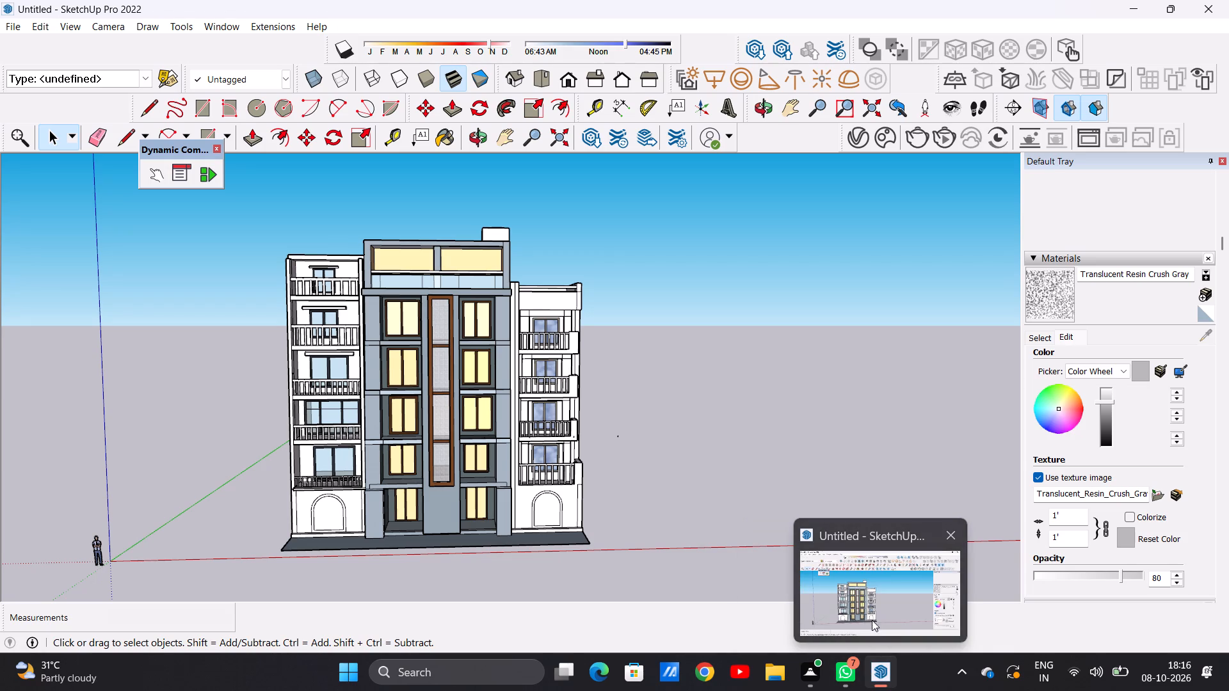
pyautogui.click(871, 615)
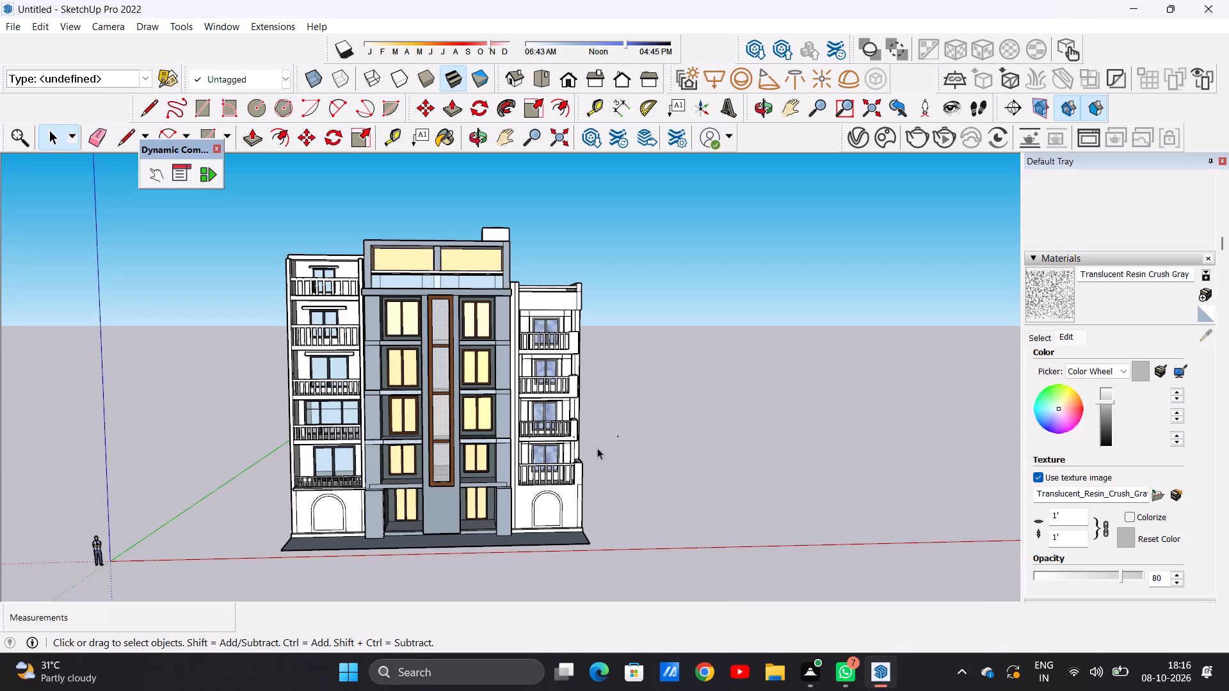
pyautogui.scroll(-7, 481, 417)
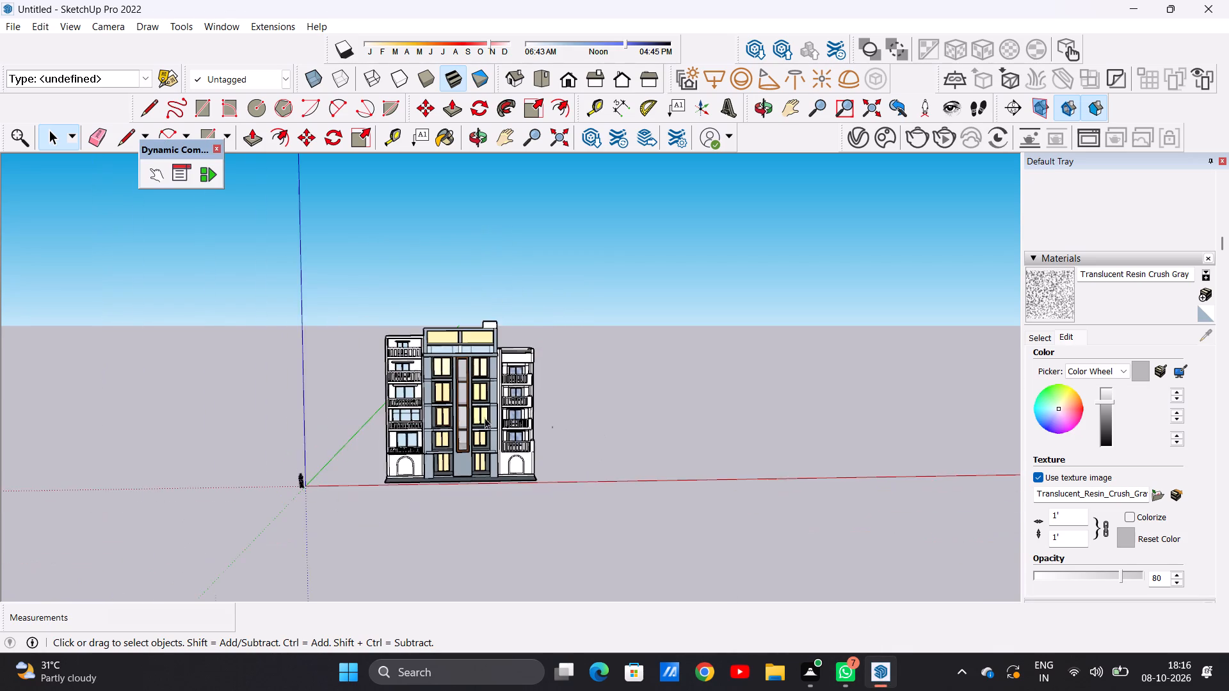
pyautogui.scroll(16, 499, 429)
pyautogui.moveTo(546, 424); pyautogui.dragTo(433, 417, button='middle')
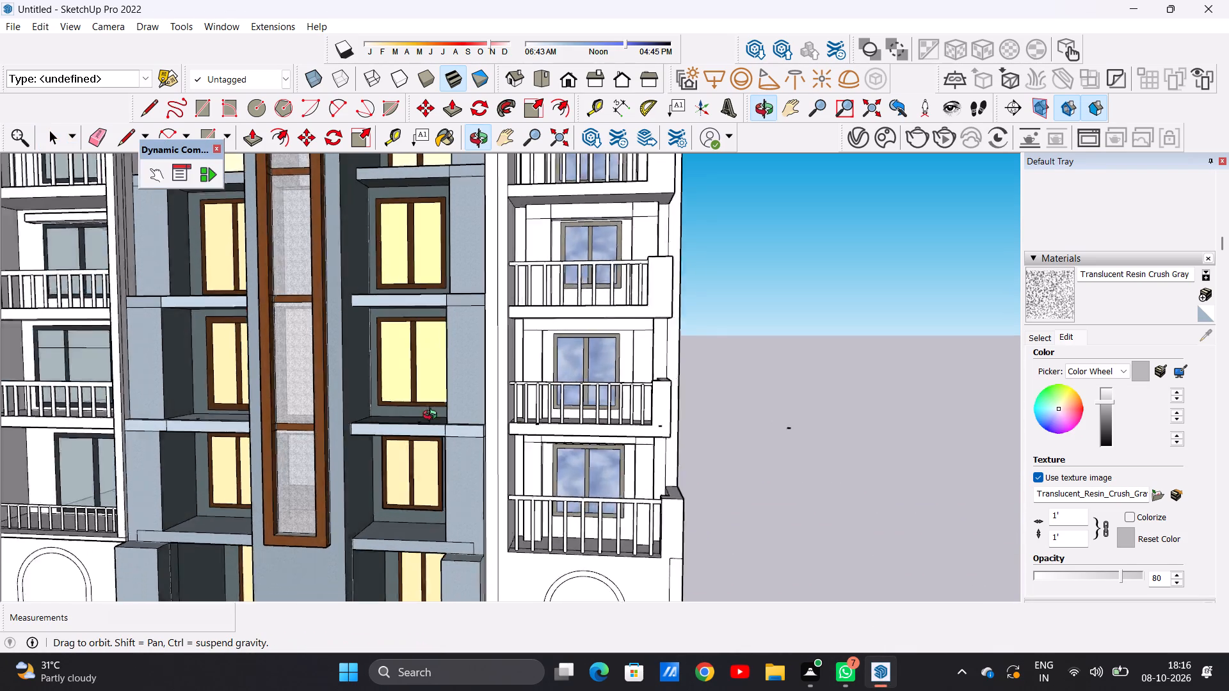
# Examine the whole facade from several angles, including the unpainted roof parapet of the wing right of the central block.
pyautogui.moveTo(433, 417); pyautogui.dragTo(545, 409, button='middle')
pyautogui.scroll(-11, 547, 409)
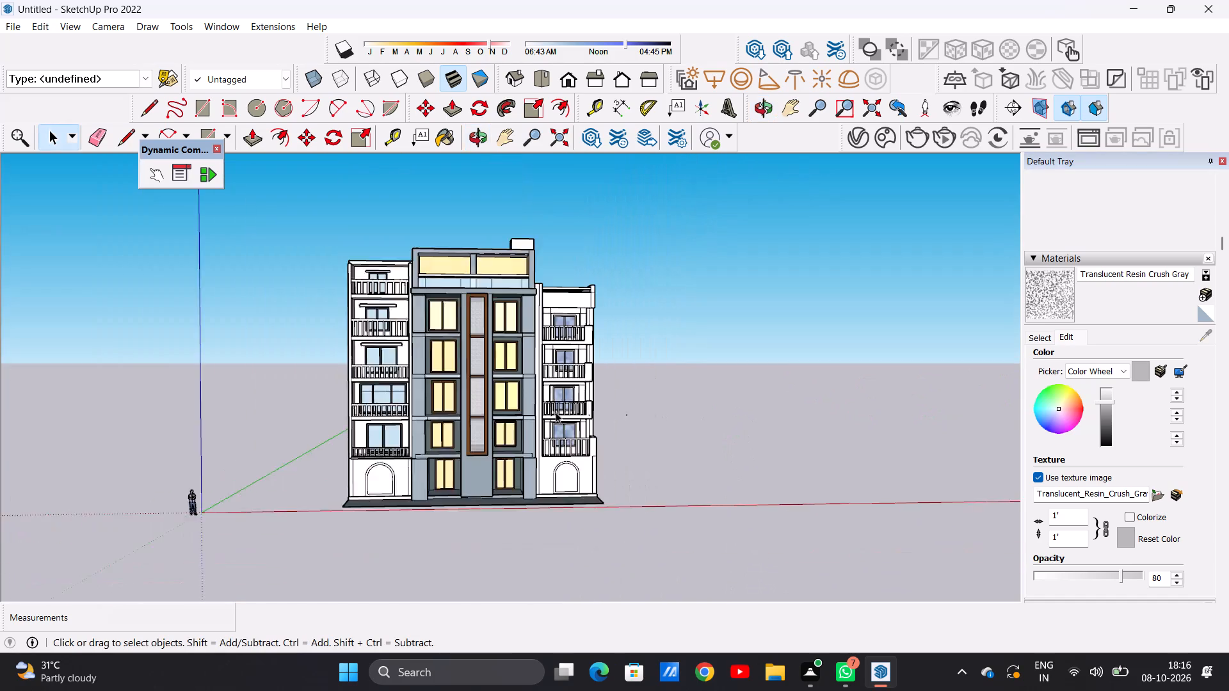
pyautogui.scroll(-4, 556, 412)
pyautogui.scroll(7, 601, 383)
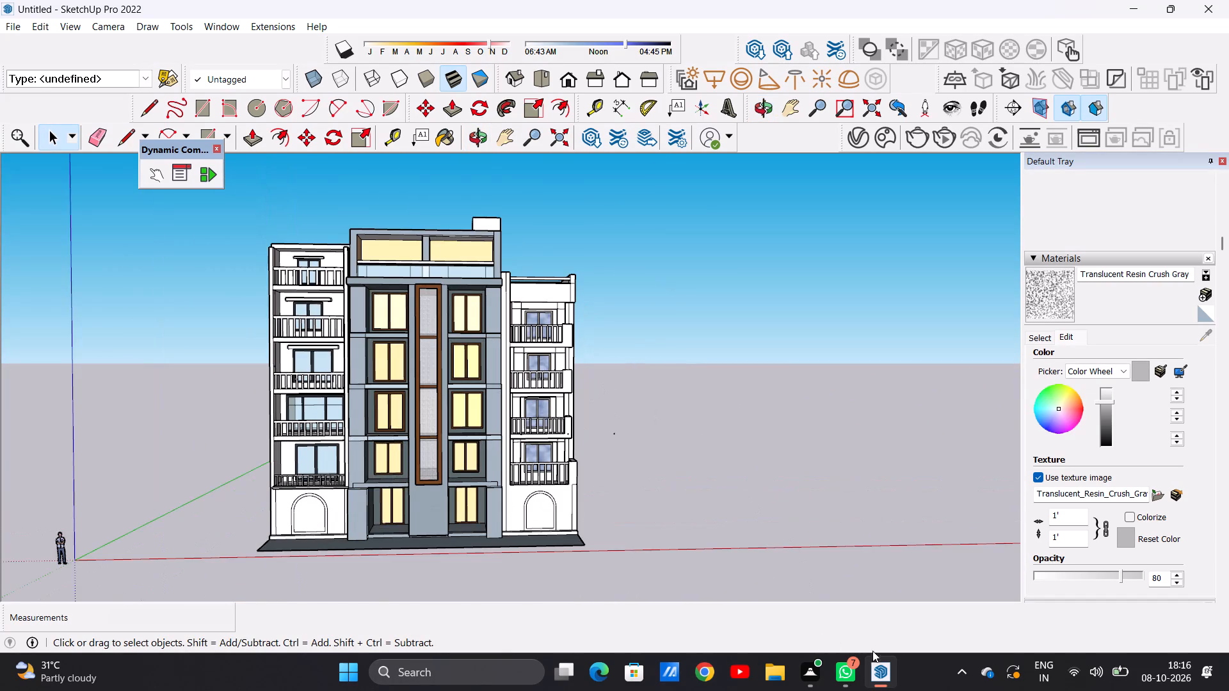
pyautogui.click(879, 607)
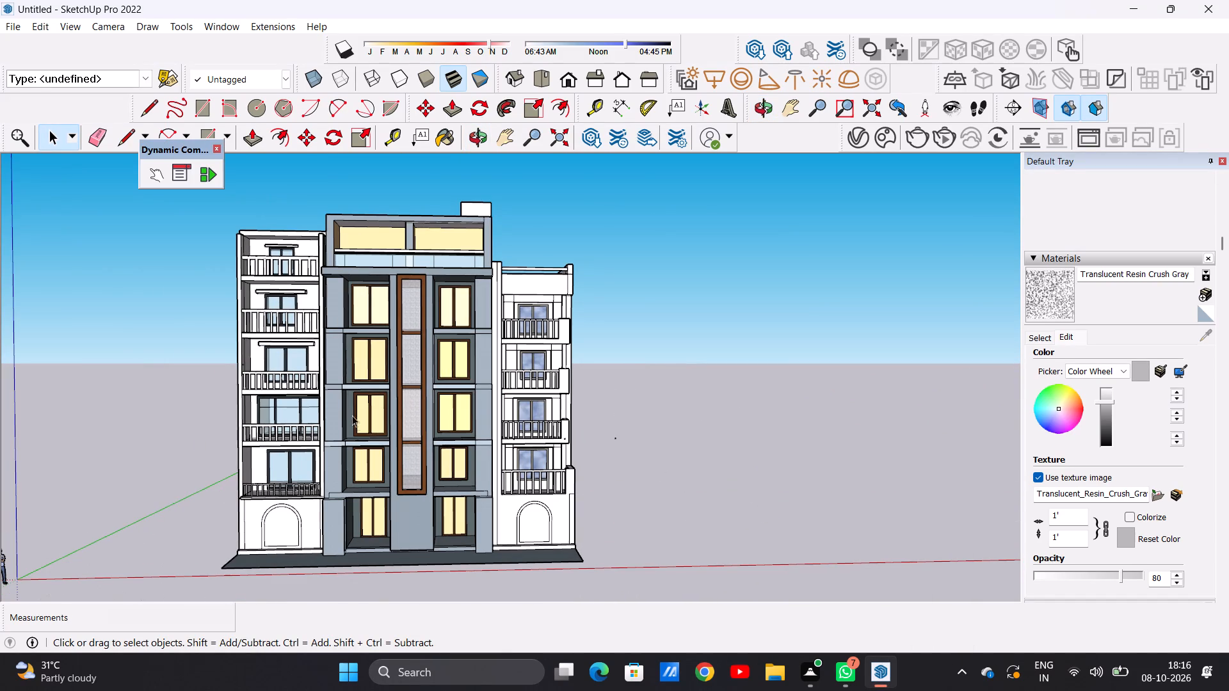
pyautogui.scroll(-9, 321, 300)
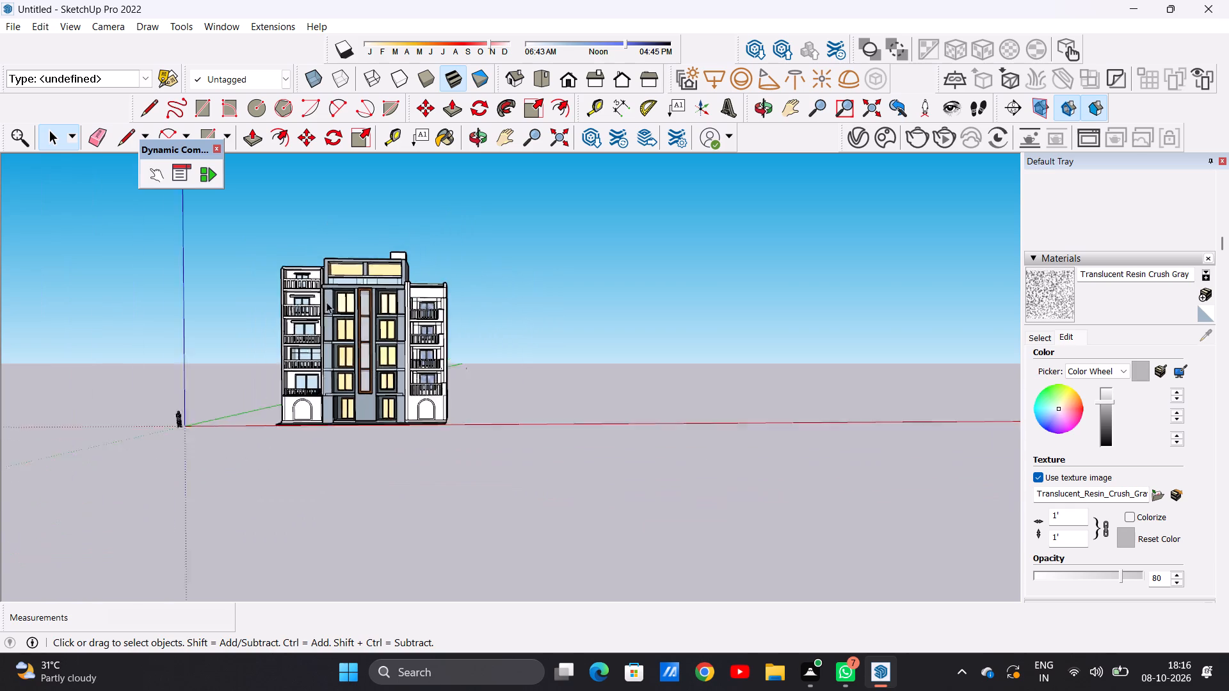
pyautogui.scroll(-2, 326, 302)
pyautogui.scroll(13, 335, 303)
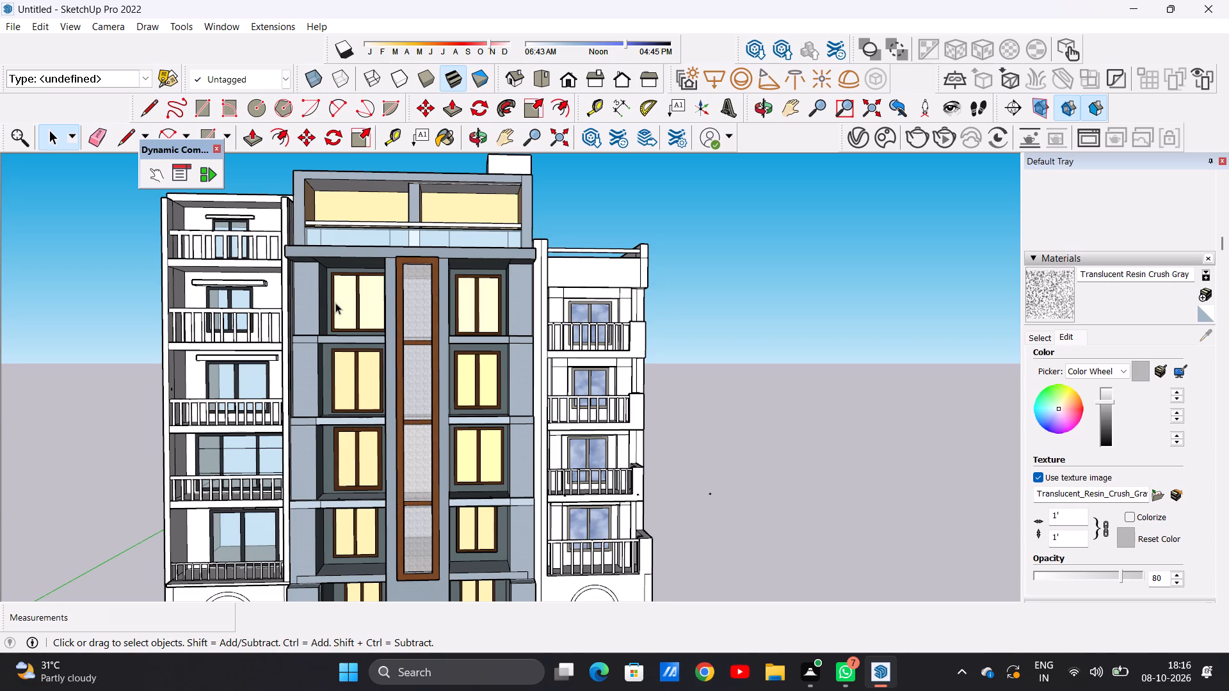
pyautogui.scroll(-15, 387, 376)
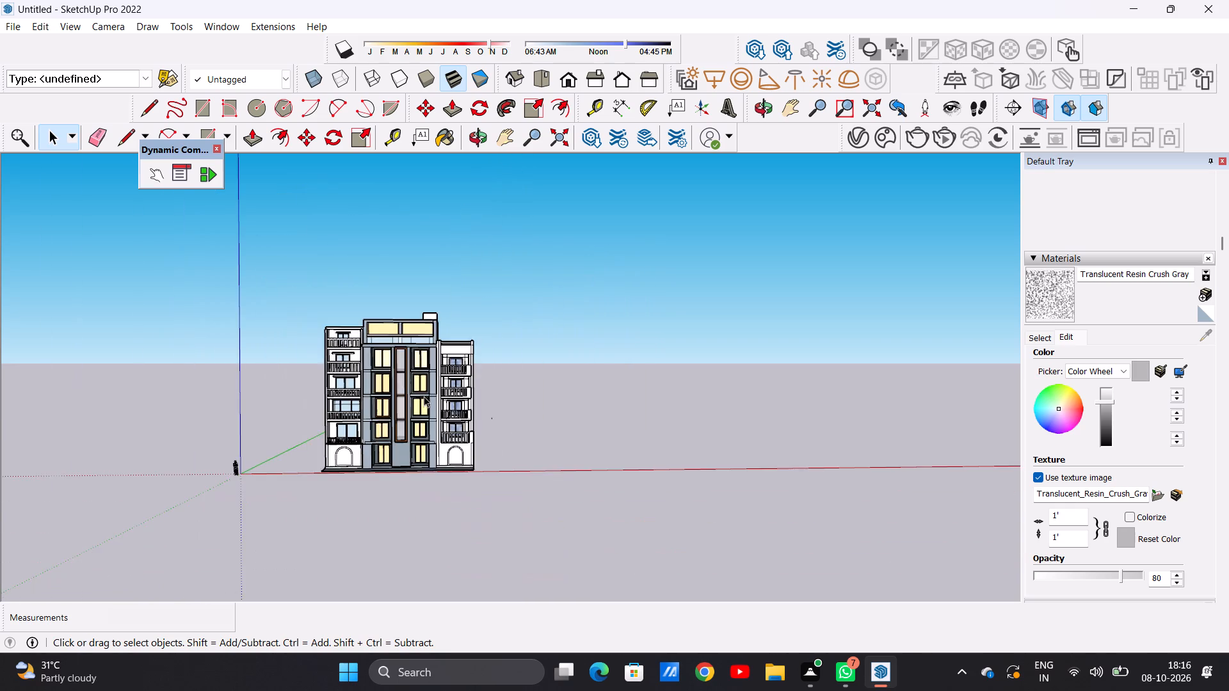
pyautogui.scroll(5, 453, 391)
pyautogui.scroll(7, 438, 338)
pyautogui.moveTo(412, 354); pyautogui.dragTo(255, 384, button='middle')
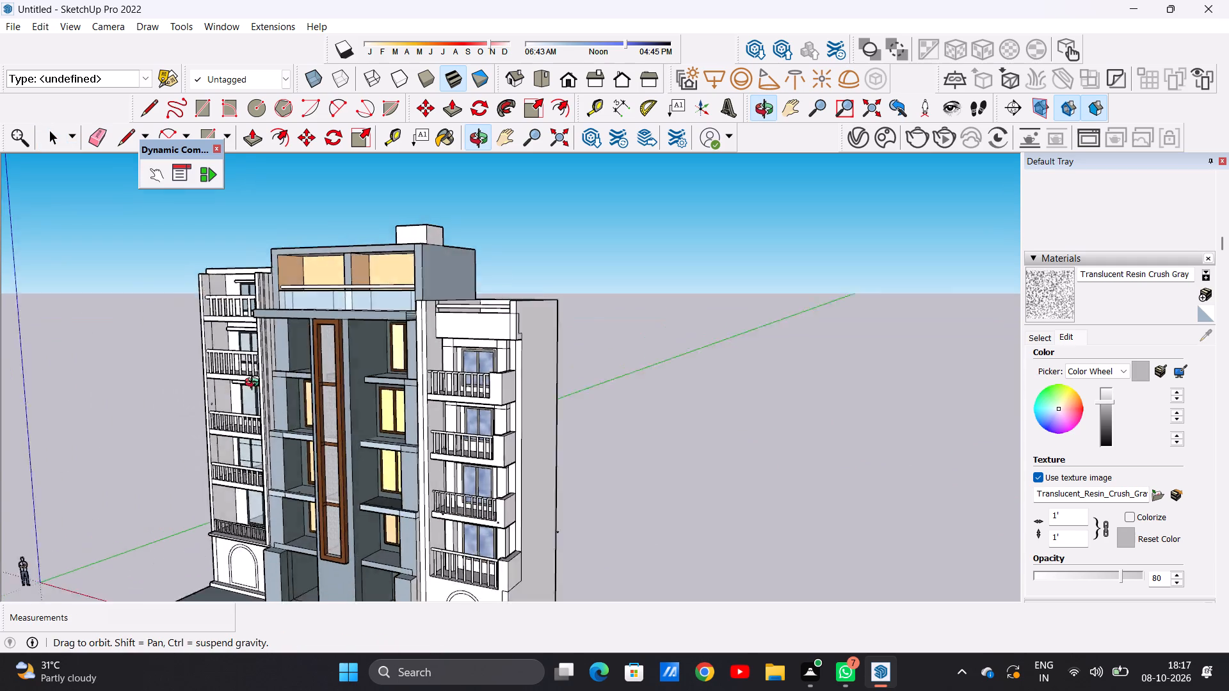
pyautogui.moveTo(255, 384); pyautogui.dragTo(190, 386, button='middle')
pyautogui.scroll(13, 452, 315)
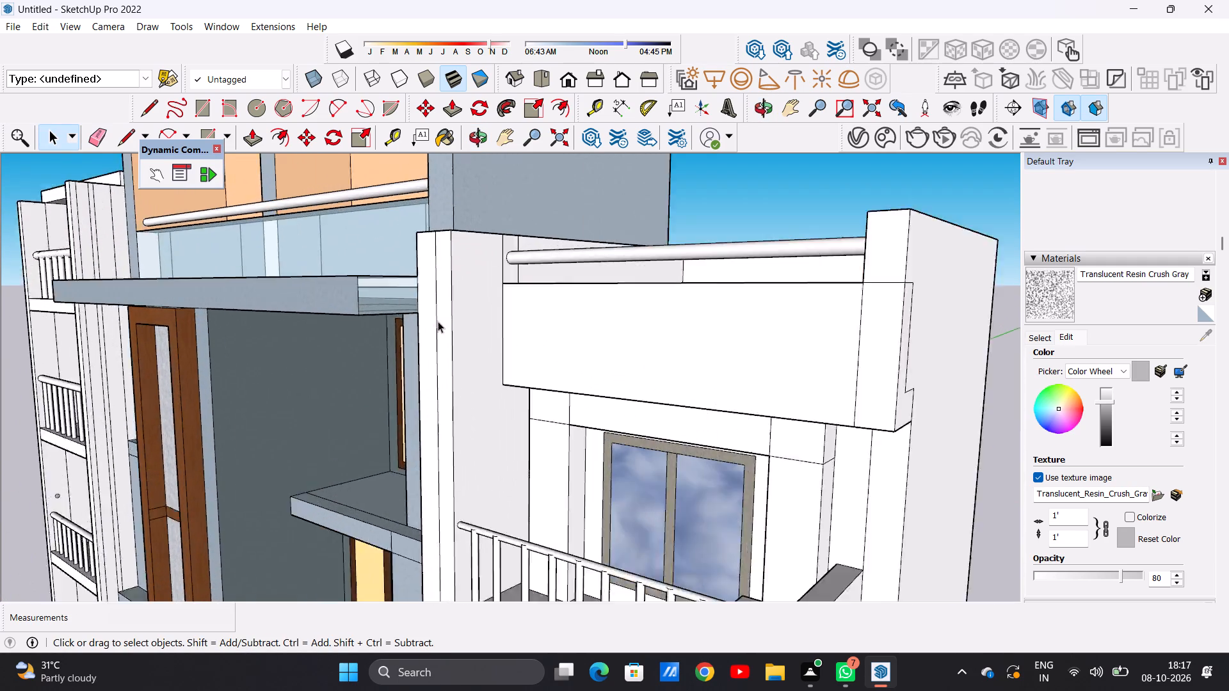
pyautogui.scroll(3, 438, 321)
pyautogui.scroll(-12, 438, 323)
pyautogui.moveTo(424, 345); pyautogui.dragTo(678, 460, button='middle')
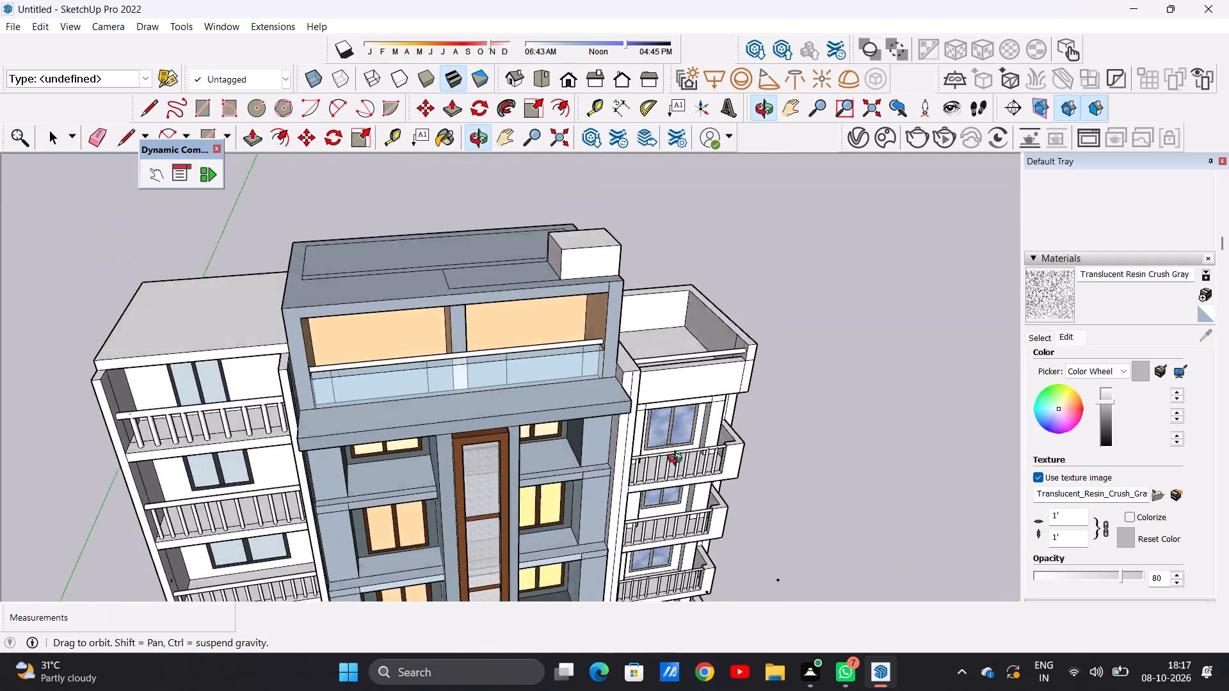
pyautogui.moveTo(678, 460); pyautogui.dragTo(578, 404, button='middle')
pyautogui.scroll(2, 531, 312)
pyautogui.scroll(-1, 531, 312)
pyautogui.scroll(7, 531, 312)
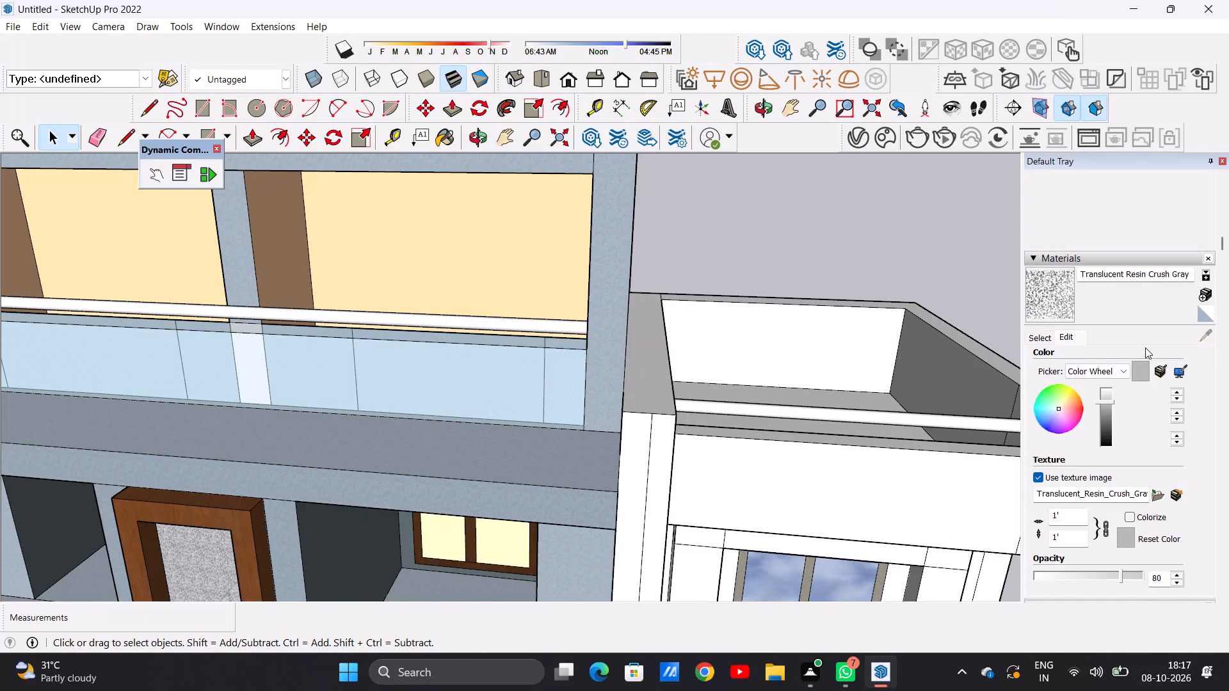
# Paint the front and top faces of the right wing's roof parapet with Quartz Light Brown from the Synthetic Surfaces collection.
pyautogui.click(1039, 340)
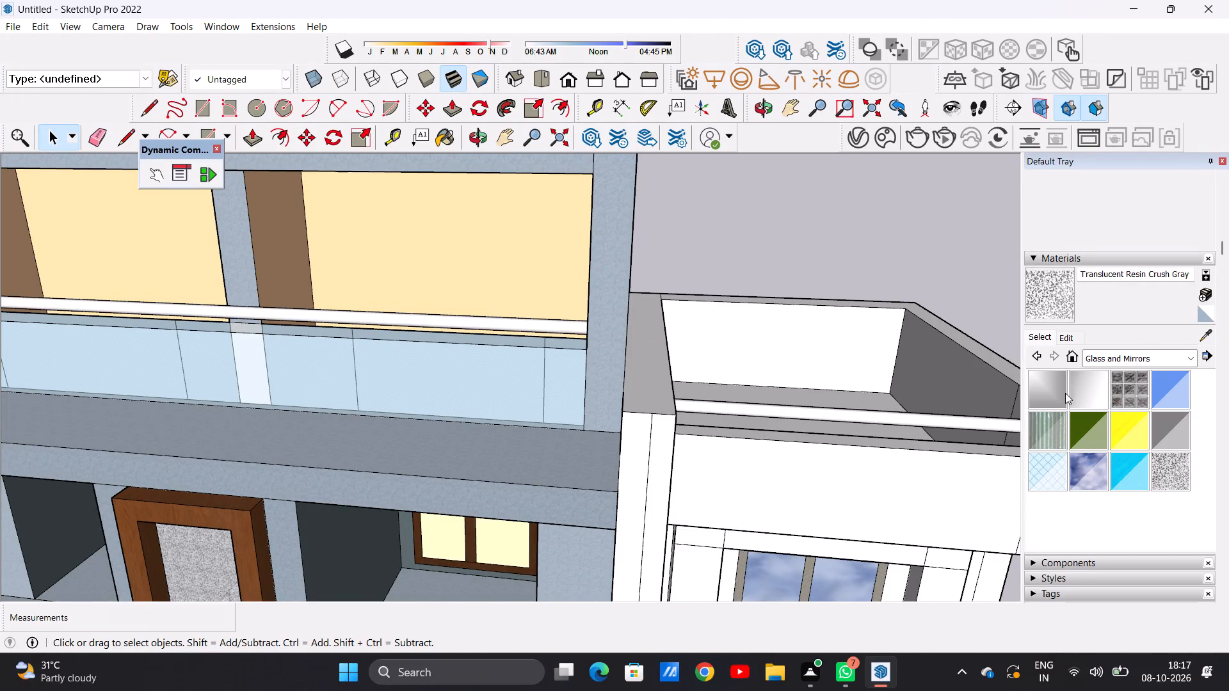
pyautogui.scroll(-20, 606, 407)
pyautogui.scroll(-2, 606, 407)
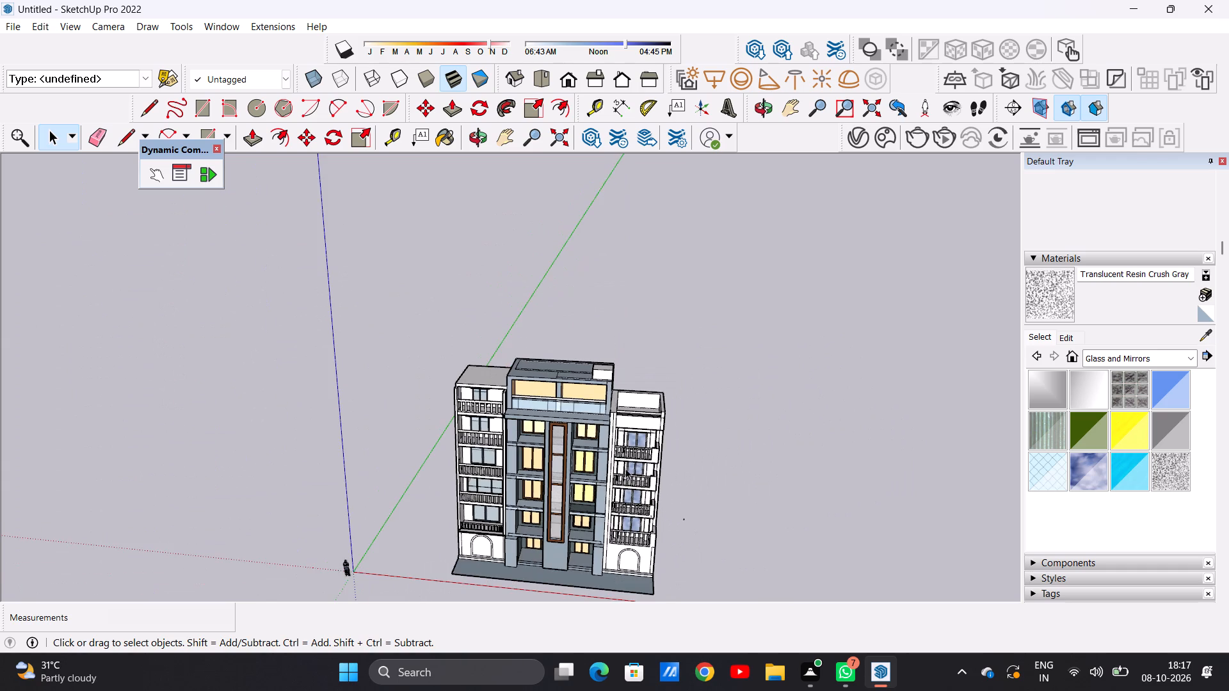
pyautogui.scroll(14, 664, 433)
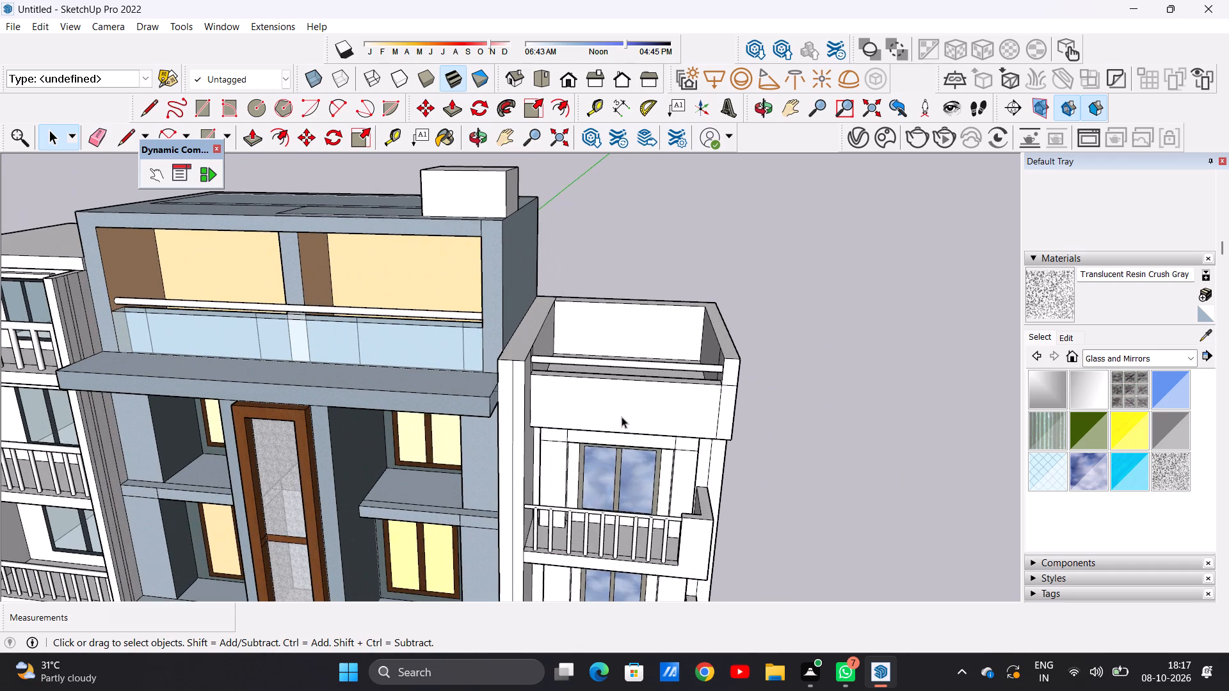
pyautogui.scroll(2, 623, 415)
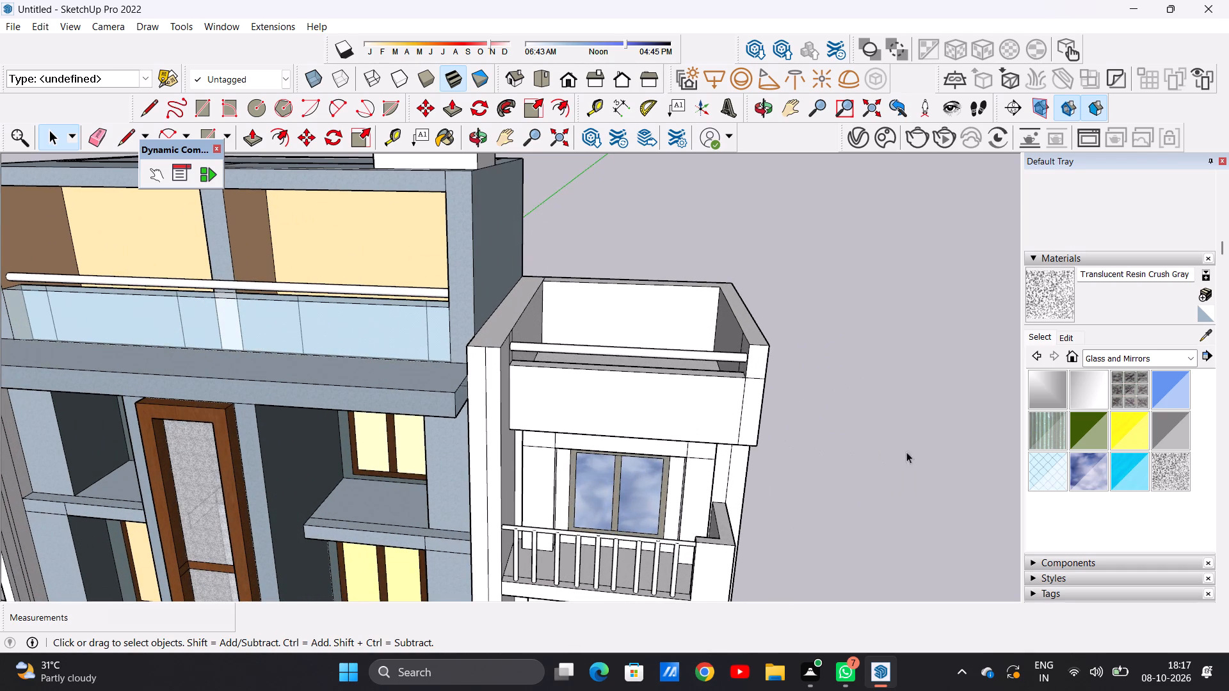
pyautogui.click(1187, 358)
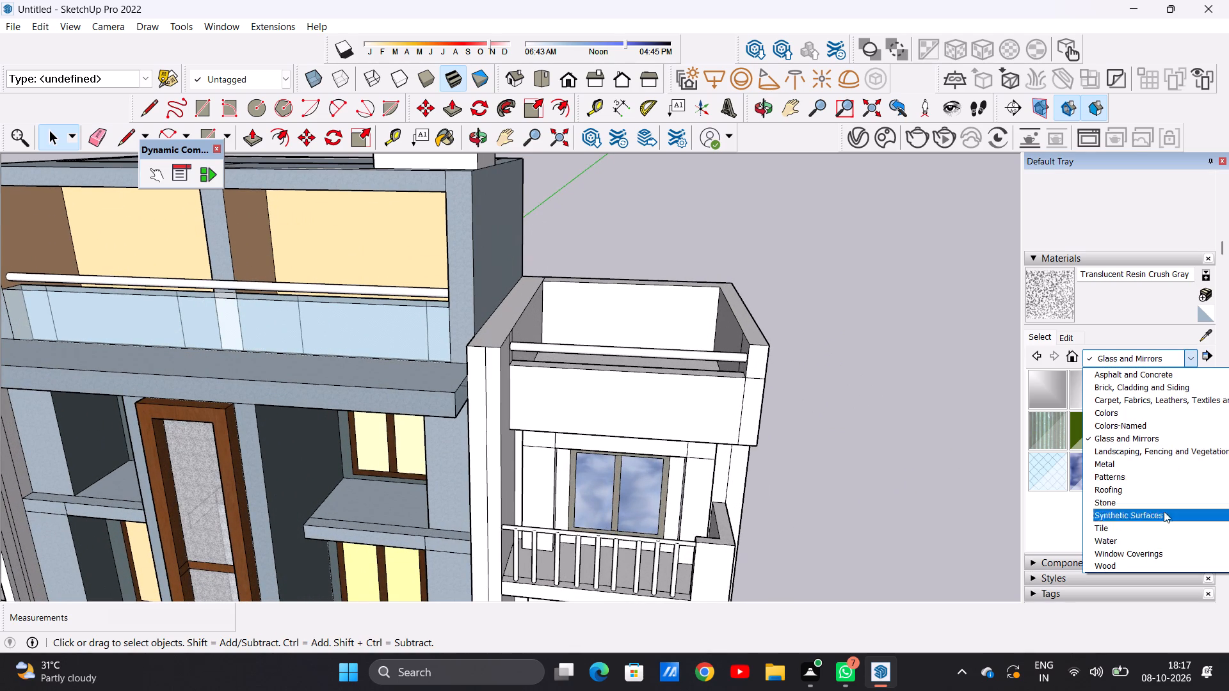
pyautogui.click(1142, 512)
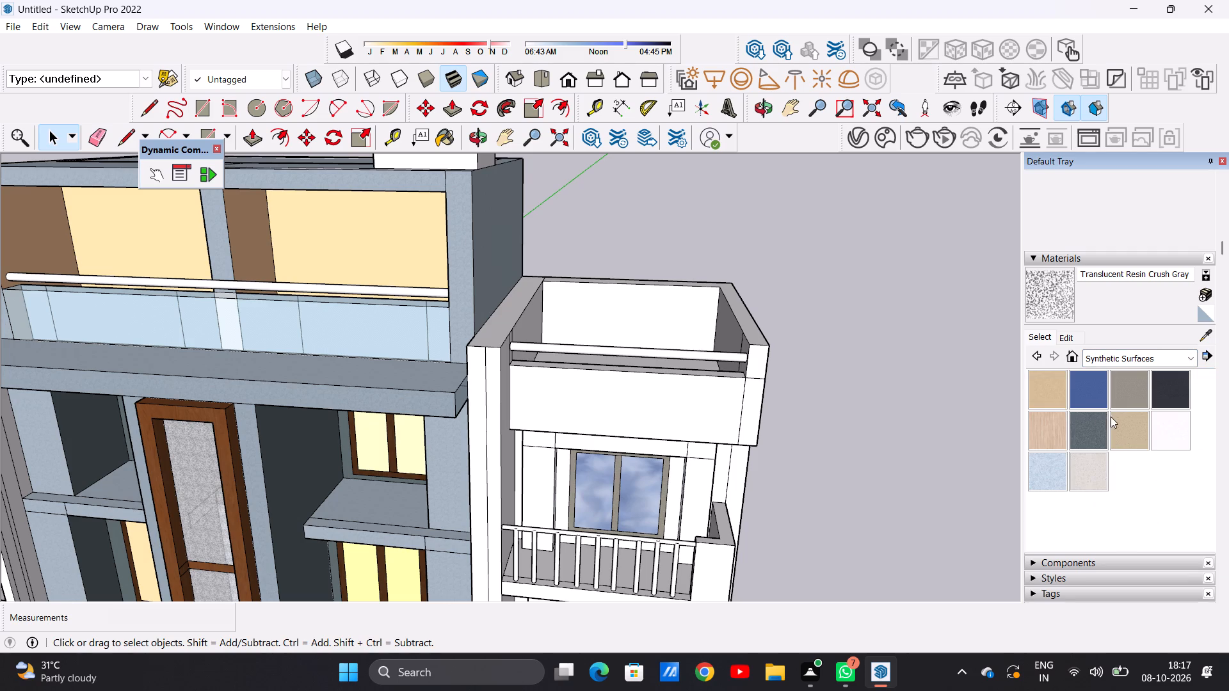
pyautogui.click(1133, 429)
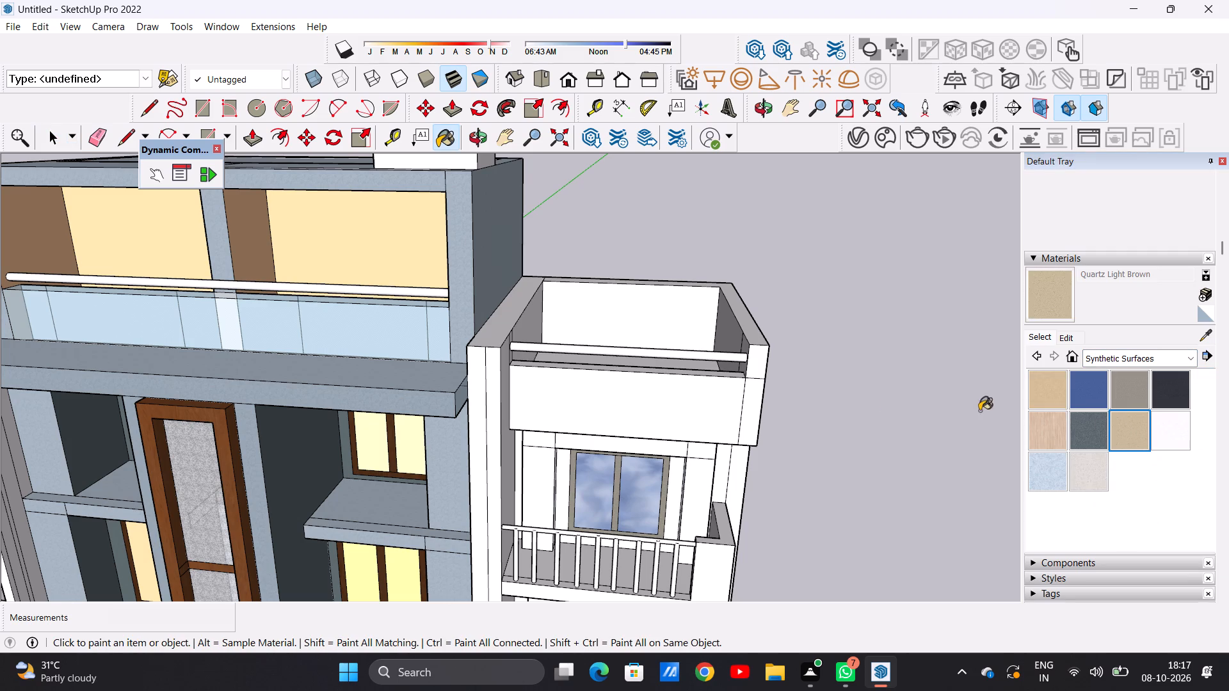
pyautogui.click(613, 399)
pyautogui.moveTo(641, 381); pyautogui.dragTo(636, 436, button='middle')
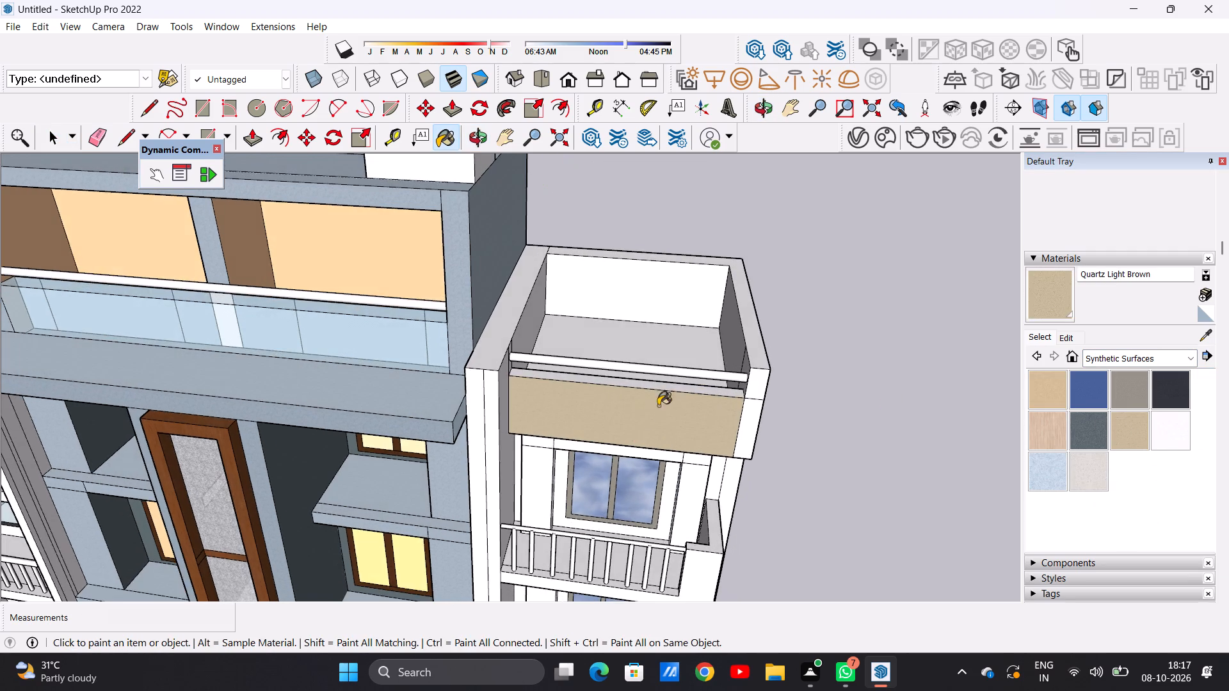
pyautogui.scroll(10, 687, 392)
pyautogui.click(763, 390)
pyautogui.scroll(-5, 544, 365)
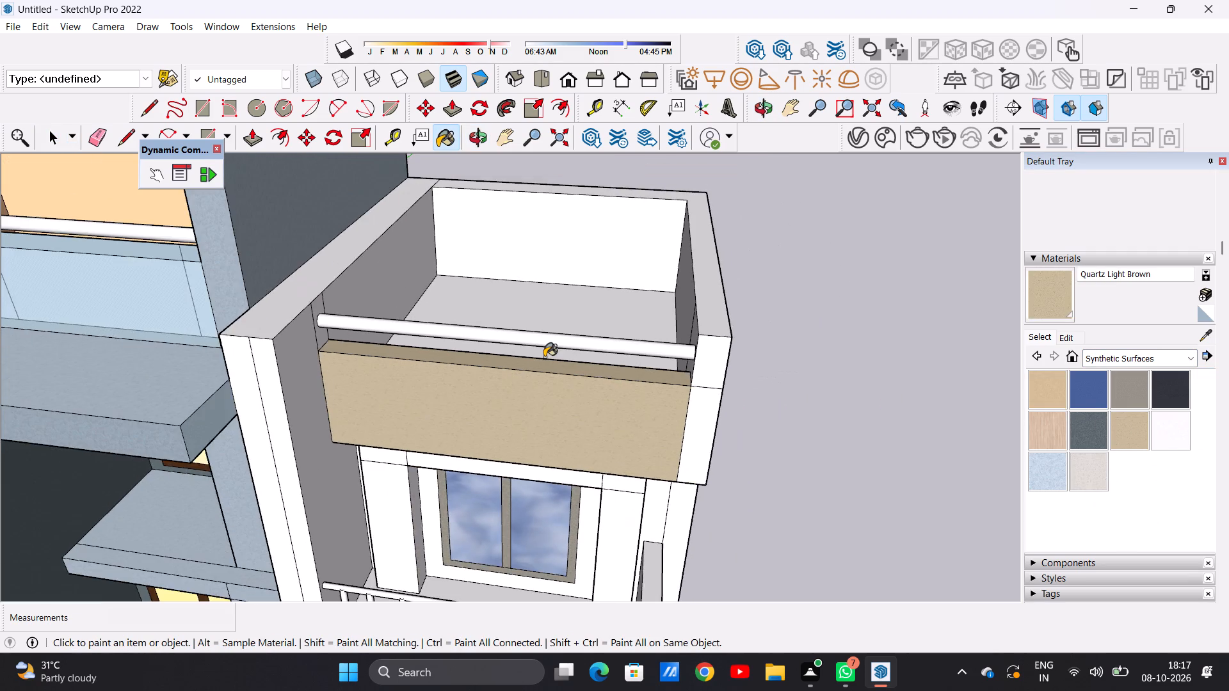
# Paint the inner, roof-side face of the right wing's front parapet with Quartz Light Brown and check it against the facade.
pyautogui.scroll(-10, 545, 355)
pyautogui.moveTo(643, 361); pyautogui.dragTo(219, 372, button='middle')
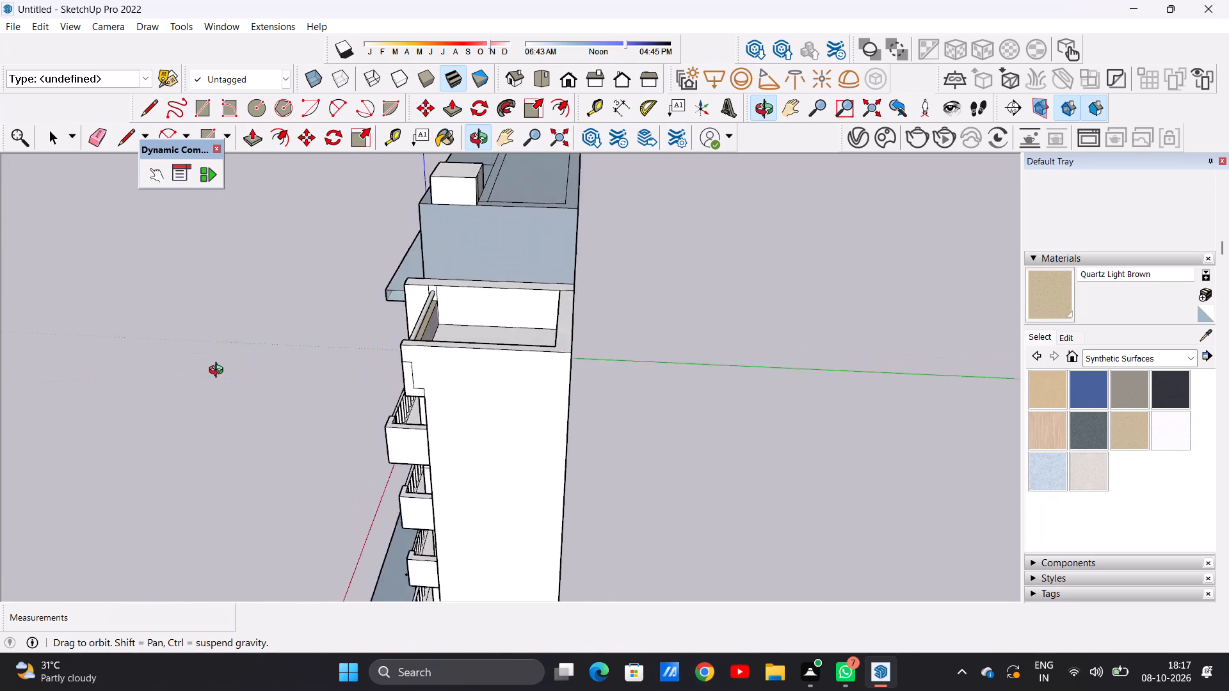
pyautogui.moveTo(219, 372); pyautogui.dragTo(139, 390, button='middle')
pyautogui.scroll(16, 462, 305)
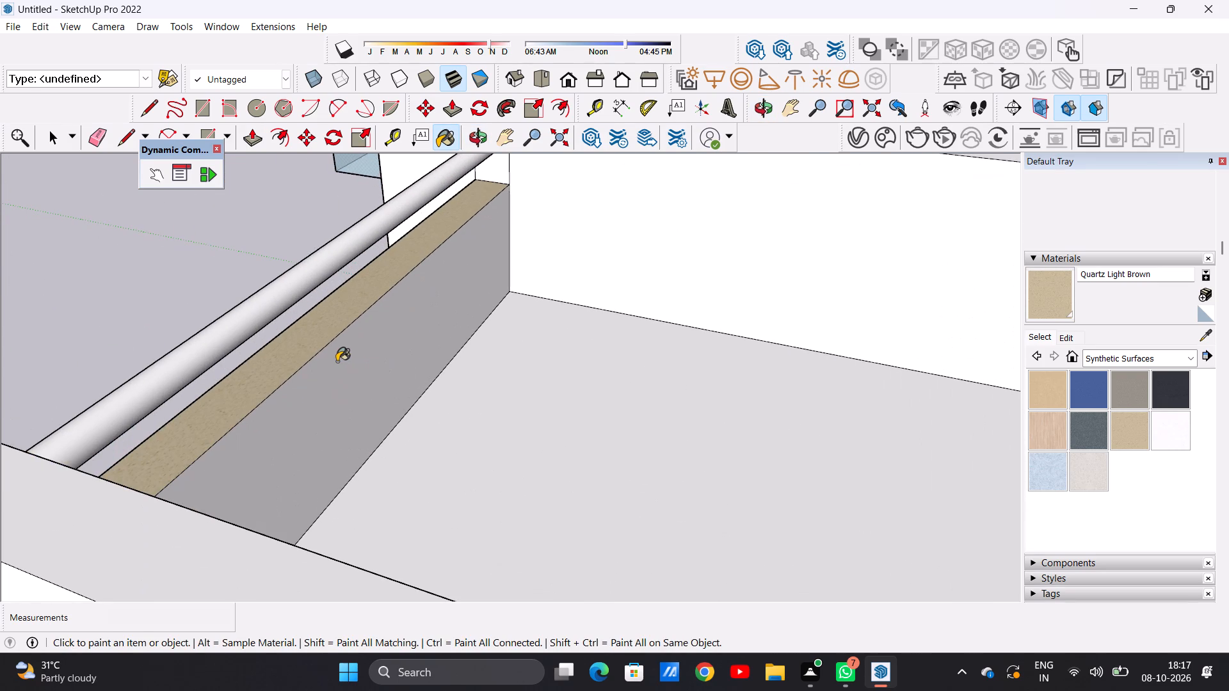
pyautogui.click(337, 361)
pyautogui.scroll(-13, 440, 381)
pyautogui.moveTo(346, 380); pyautogui.dragTo(590, 380, button='middle')
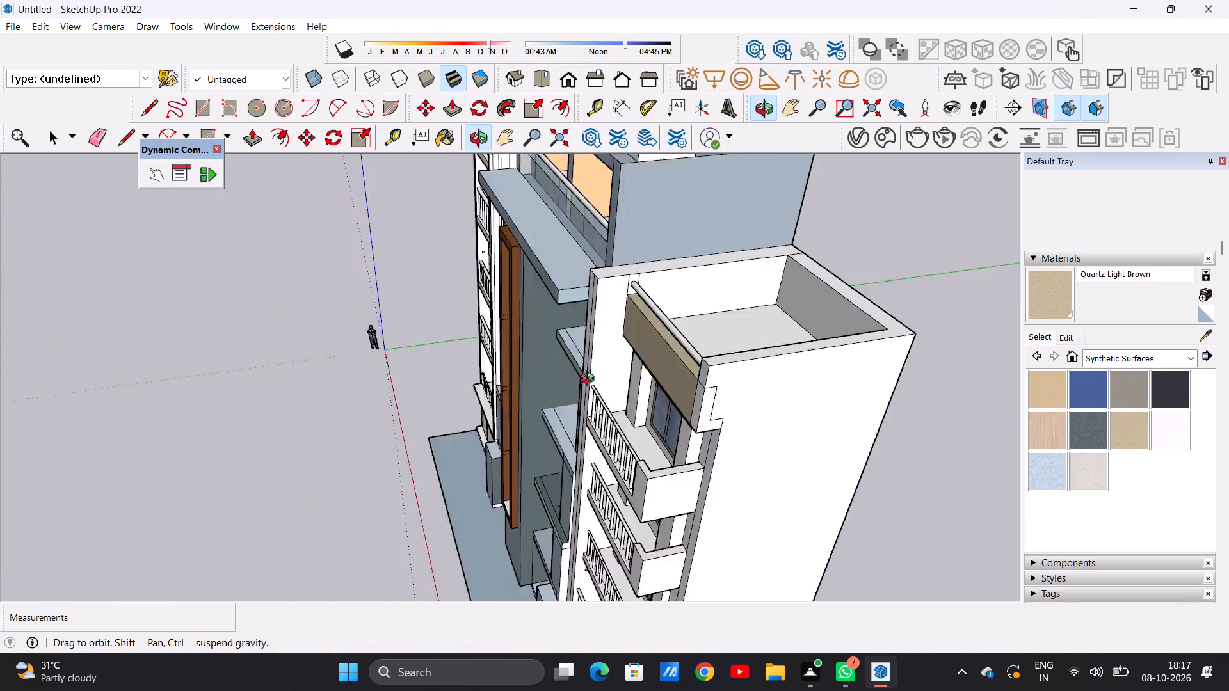
pyautogui.moveTo(590, 380); pyautogui.dragTo(837, 253, button='middle')
pyautogui.scroll(-11, 566, 382)
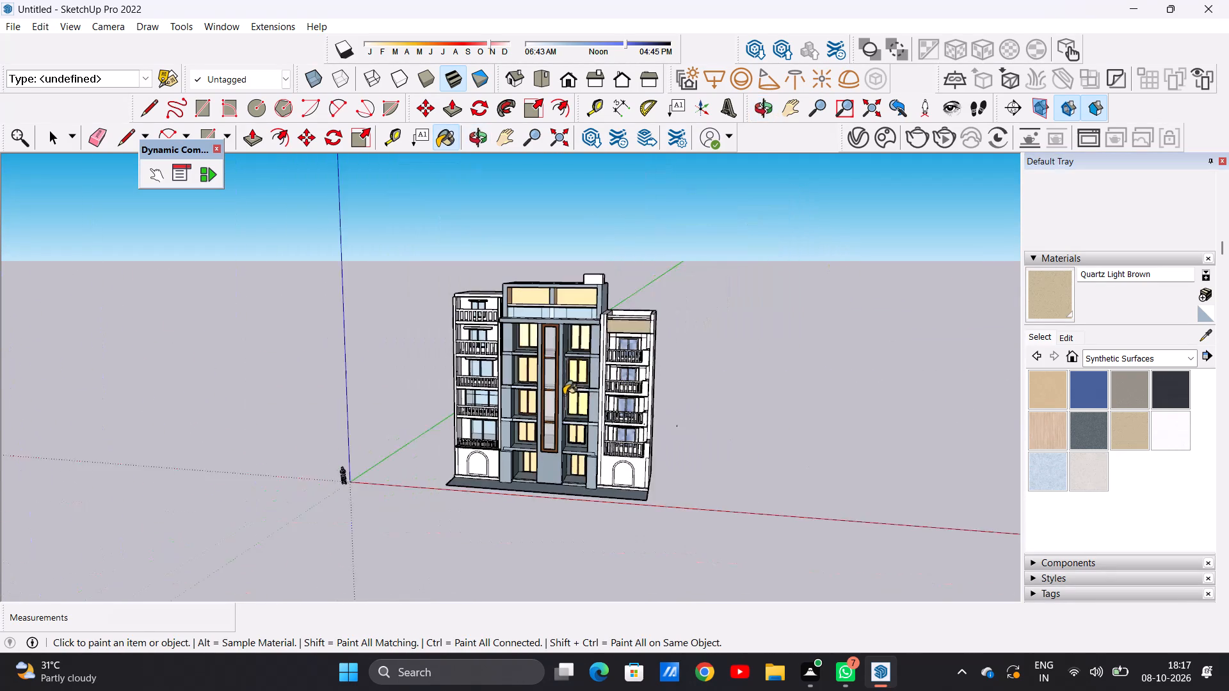
pyautogui.scroll(13, 632, 310)
pyautogui.moveTo(659, 321); pyautogui.dragTo(705, 305, button='middle')
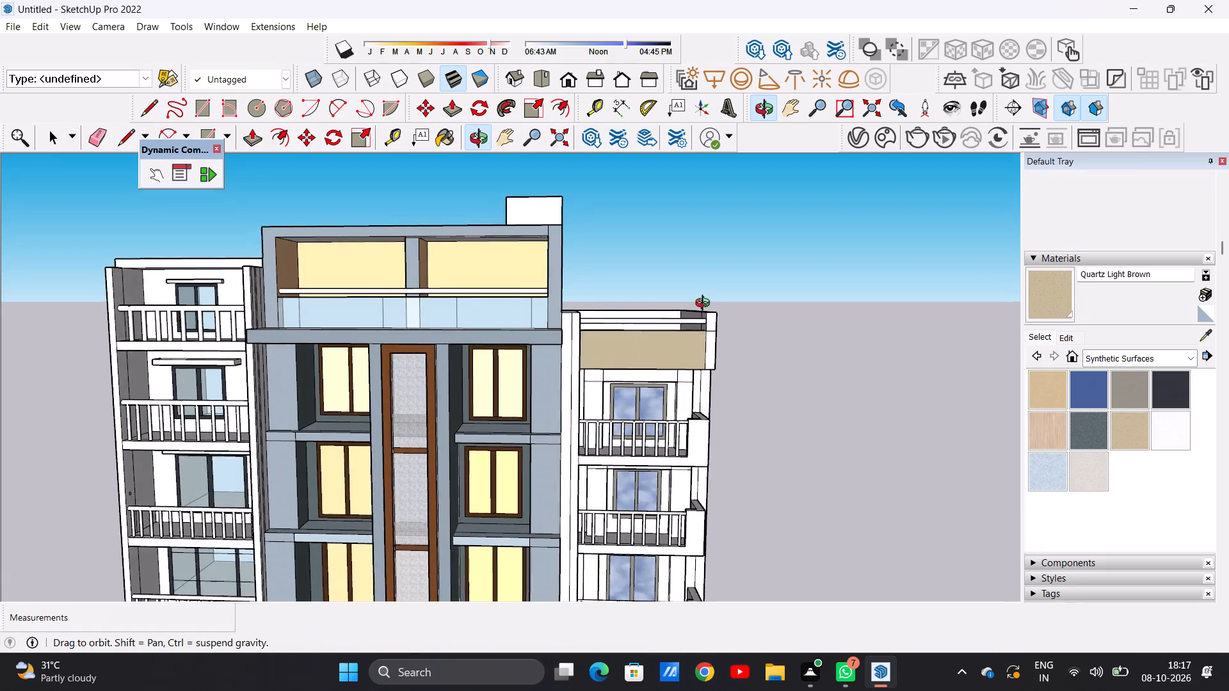
pyautogui.moveTo(705, 305); pyautogui.dragTo(607, 384, button='middle')
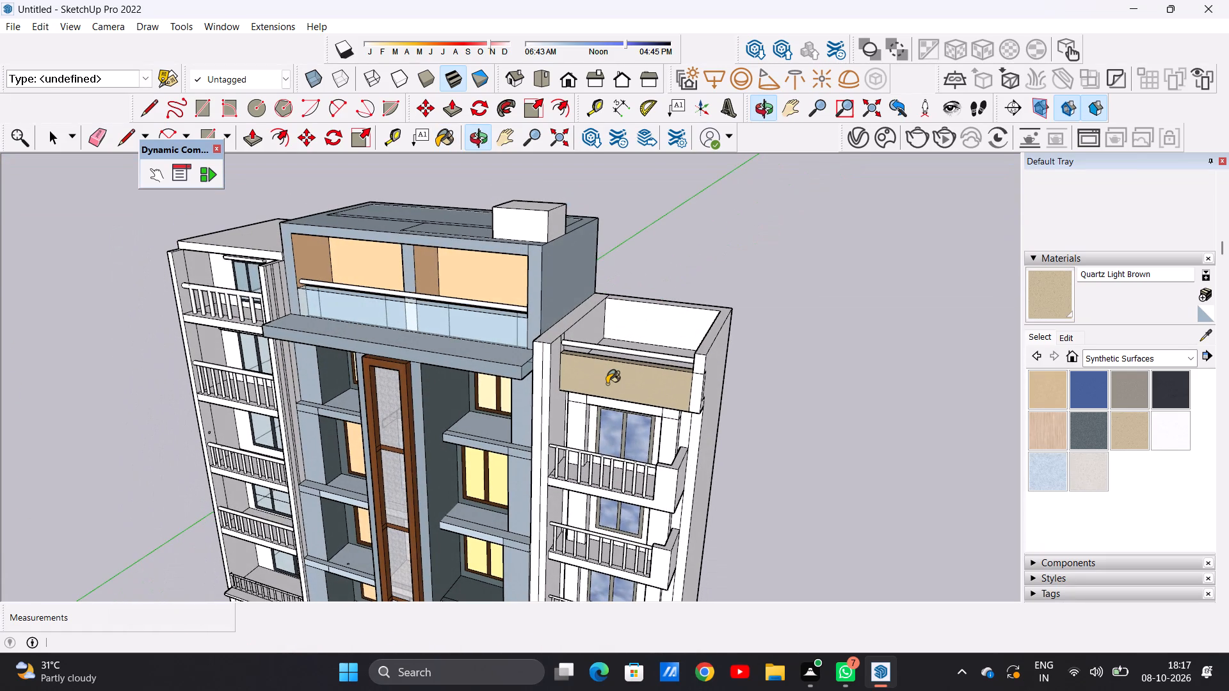
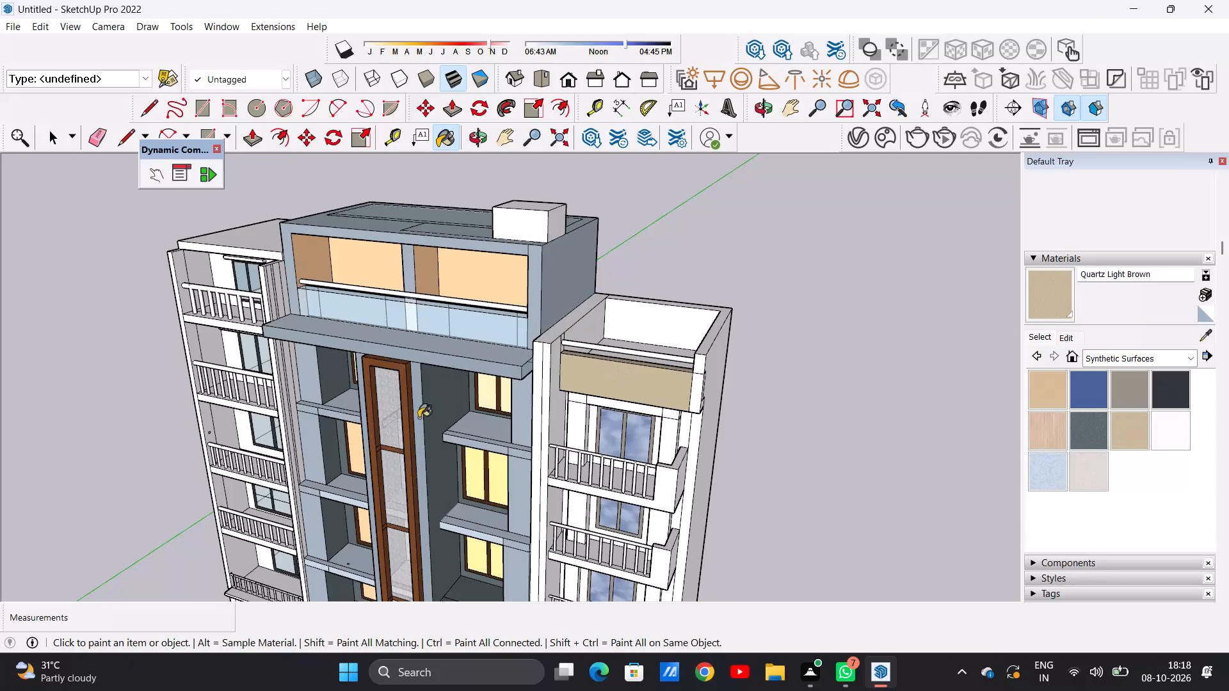
# Examine the whole facade and the right wing's roof terrace from several angles.
pyautogui.scroll(-9, 473, 301)
pyautogui.scroll(6, 424, 370)
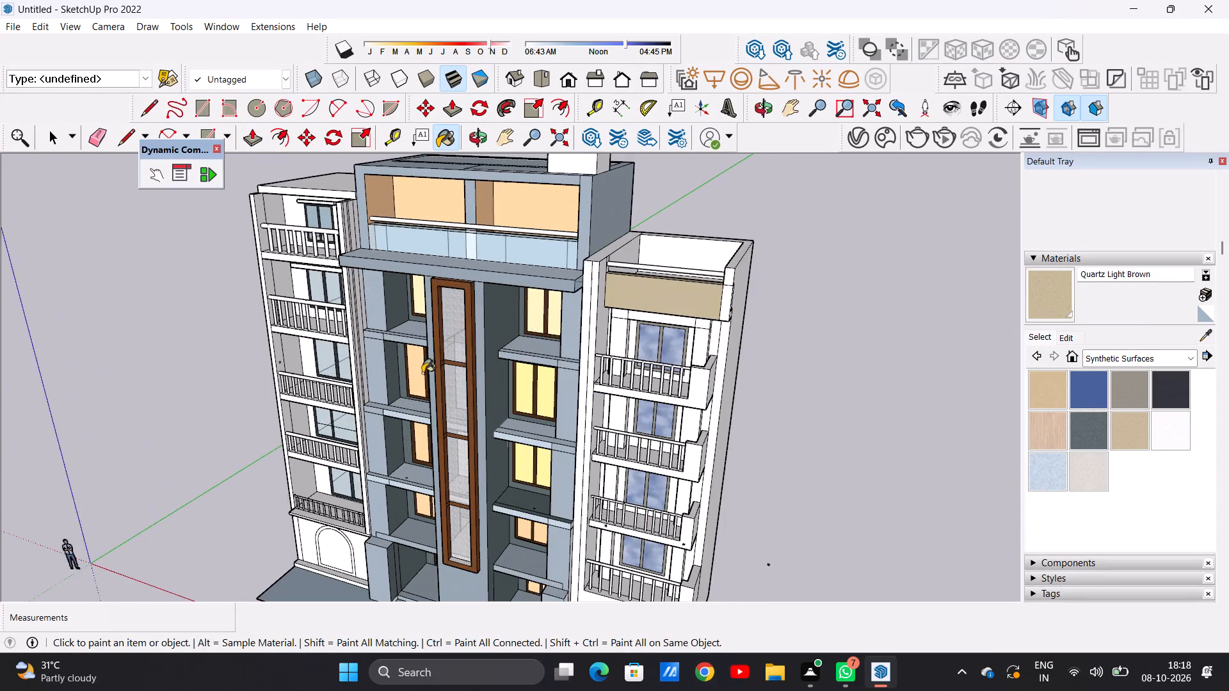
pyautogui.scroll(2, 422, 373)
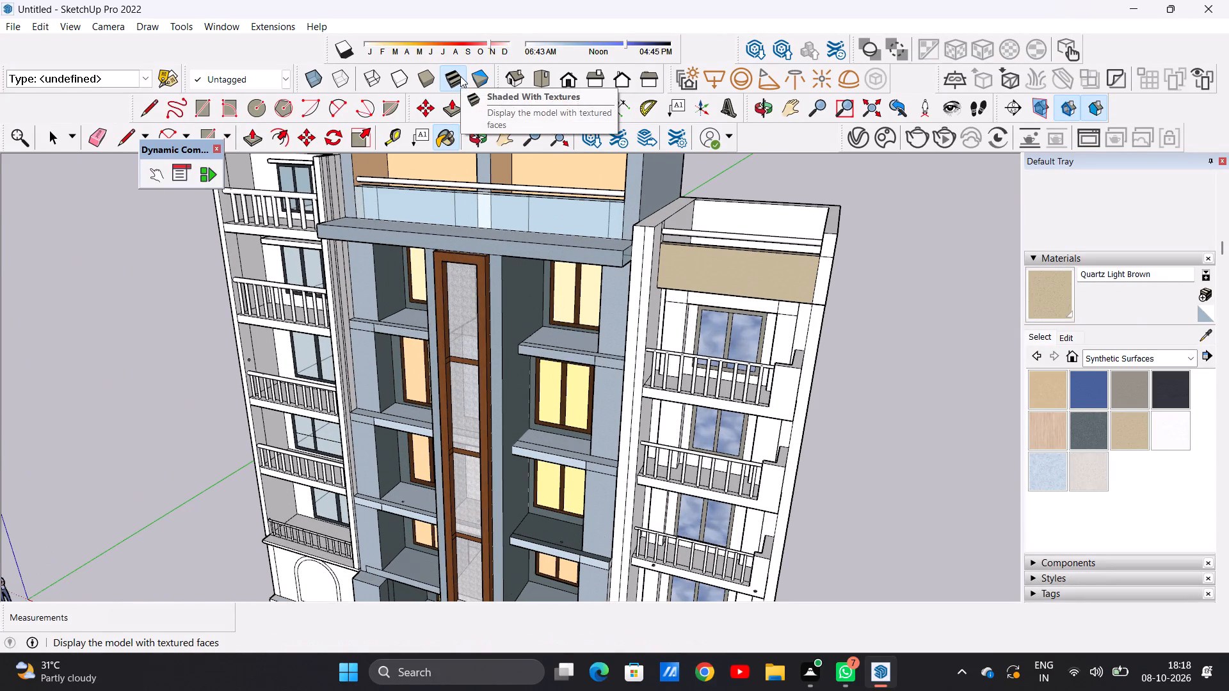
pyautogui.scroll(-10, 563, 376)
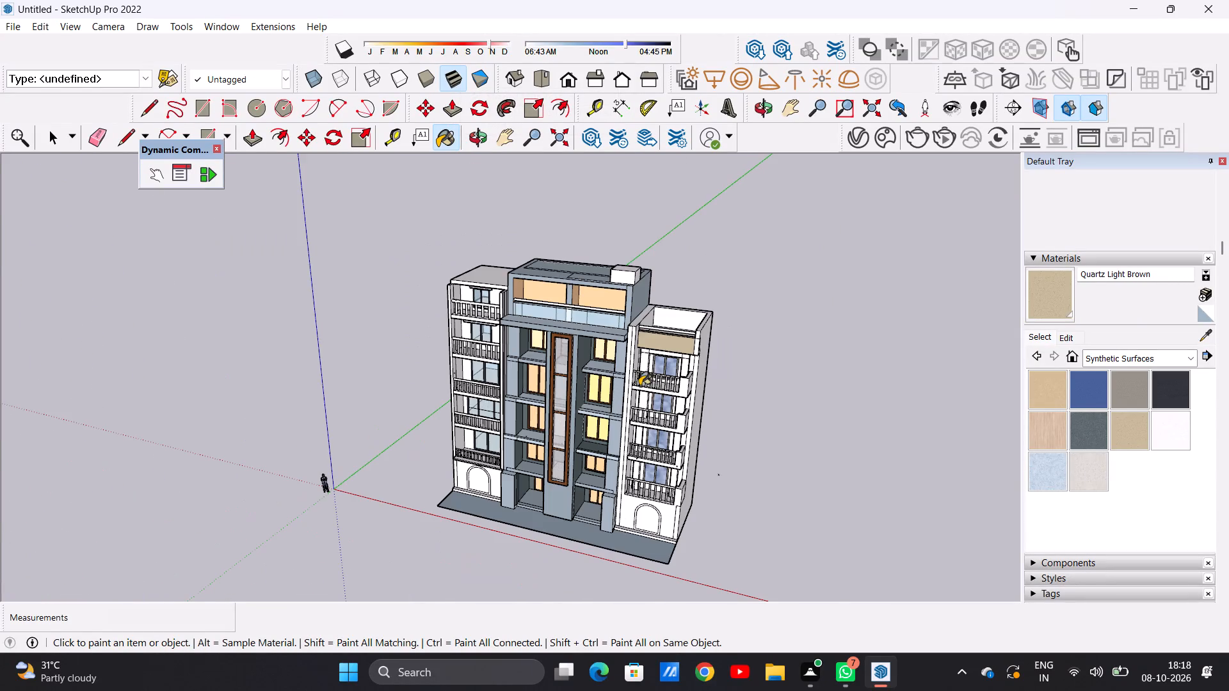
pyautogui.moveTo(691, 353); pyautogui.dragTo(271, 337, button='middle')
pyautogui.scroll(10, 502, 376)
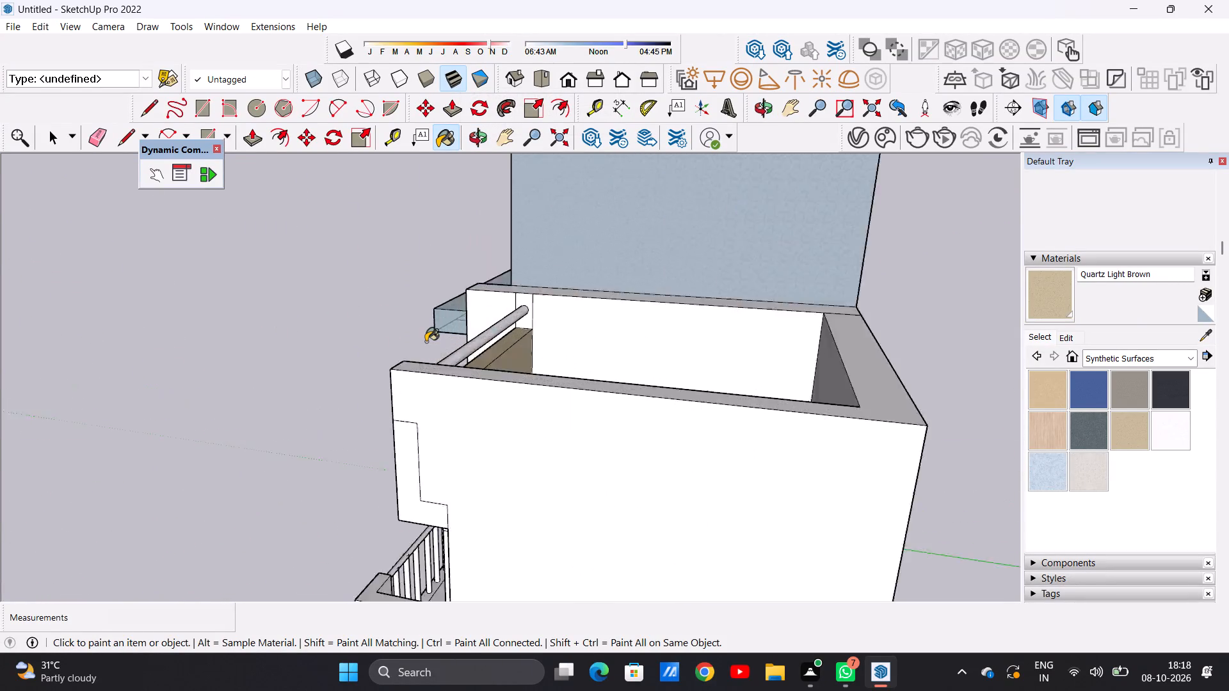
pyautogui.scroll(6, 426, 342)
pyautogui.moveTo(582, 362); pyautogui.dragTo(479, 427, button='middle')
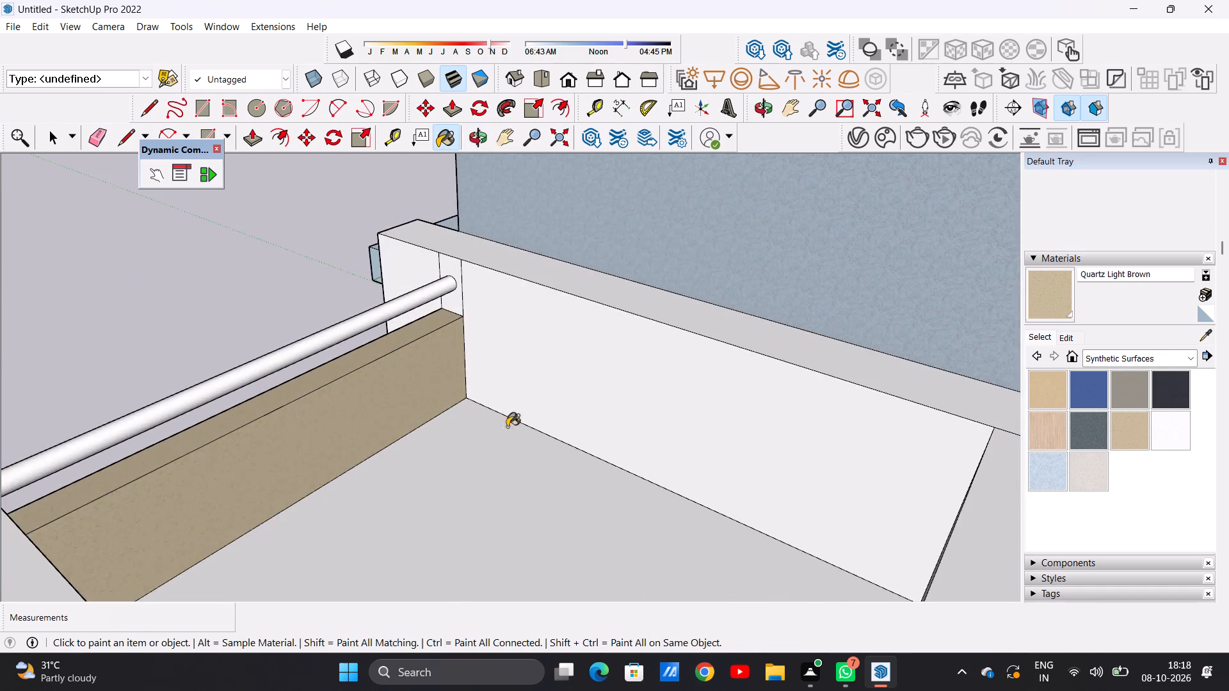
pyautogui.scroll(-20, 515, 440)
pyautogui.scroll(-6, 515, 440)
pyautogui.moveTo(399, 471); pyautogui.dragTo(756, 417, button='middle')
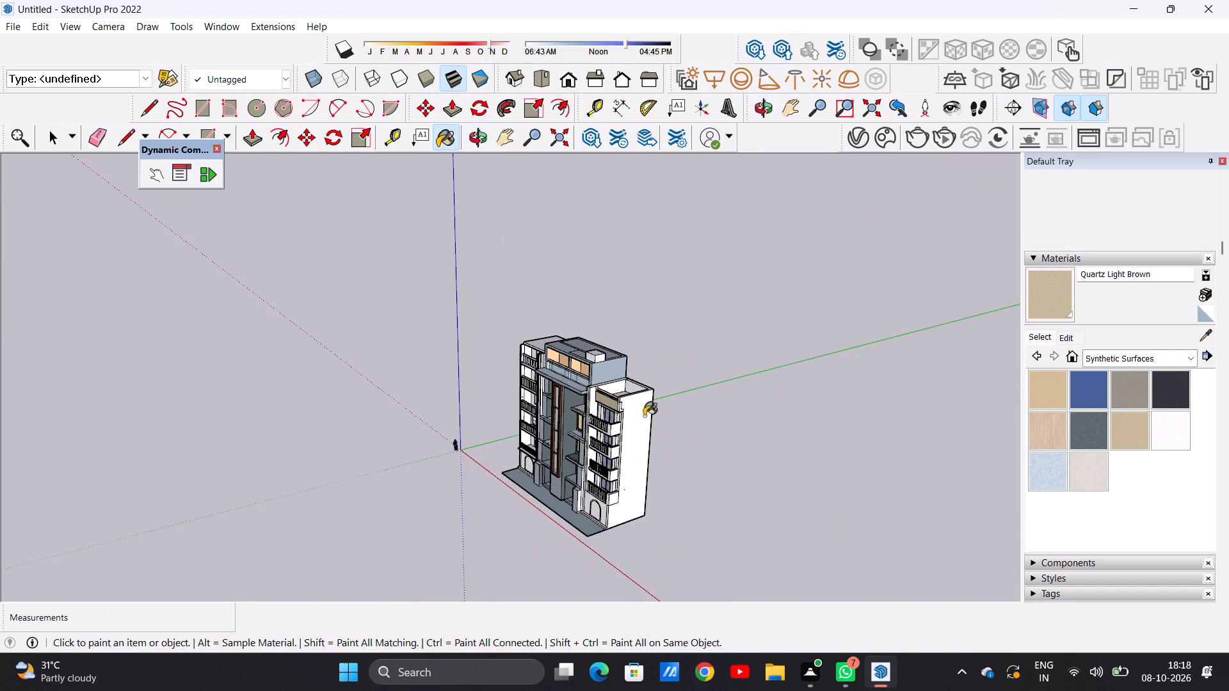
pyautogui.moveTo(337, 447); pyautogui.dragTo(719, 398, button='middle')
pyautogui.scroll(12, 600, 385)
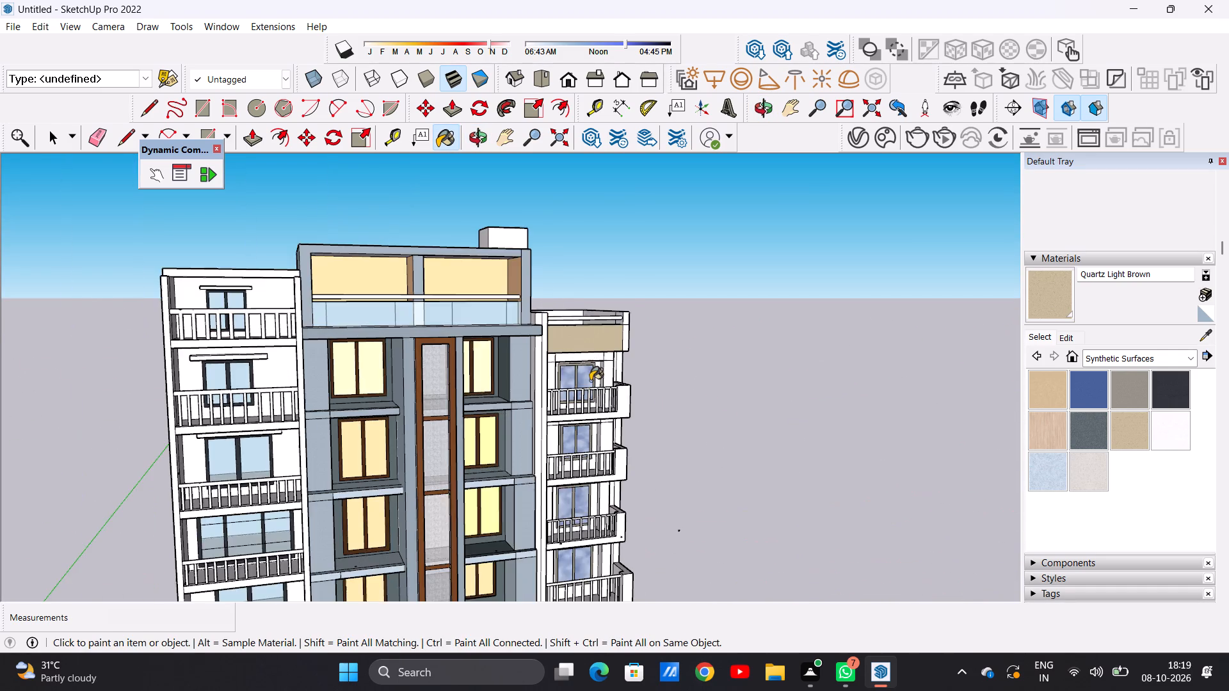
pyautogui.moveTo(661, 393); pyautogui.dragTo(507, 405, button='middle')
pyautogui.moveTo(507, 405); pyautogui.dragTo(498, 412, button='middle')
pyautogui.moveTo(504, 434); pyautogui.dragTo(586, 456, button='middle')
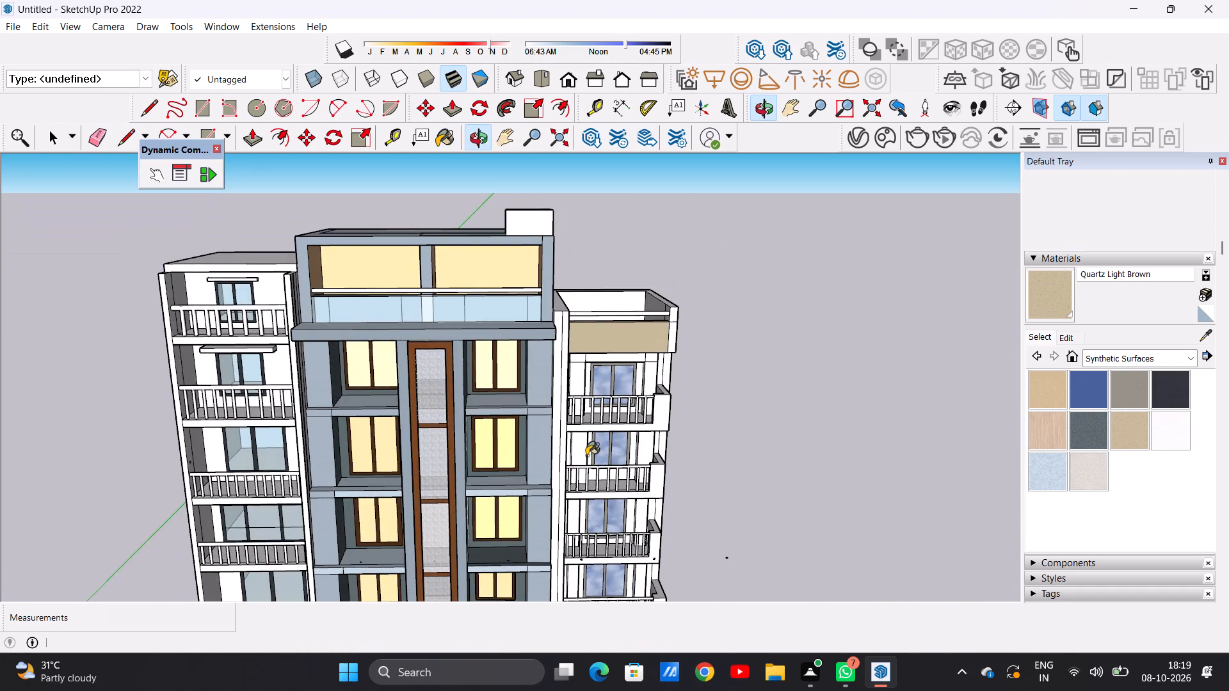
pyautogui.scroll(-10, 589, 365)
pyautogui.scroll(5, 639, 417)
pyautogui.scroll(3, 593, 378)
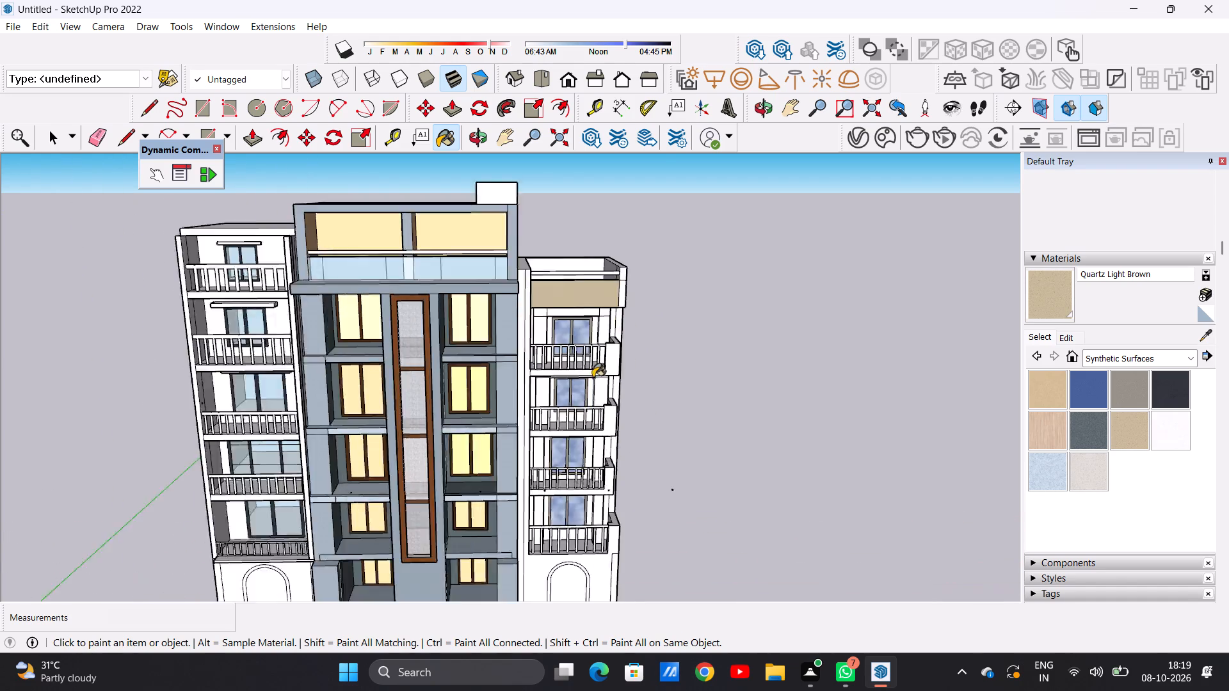
pyautogui.scroll(8, 593, 377)
pyautogui.moveTo(593, 375); pyautogui.dragTo(591, 386, button='middle')
pyautogui.scroll(-5, 599, 398)
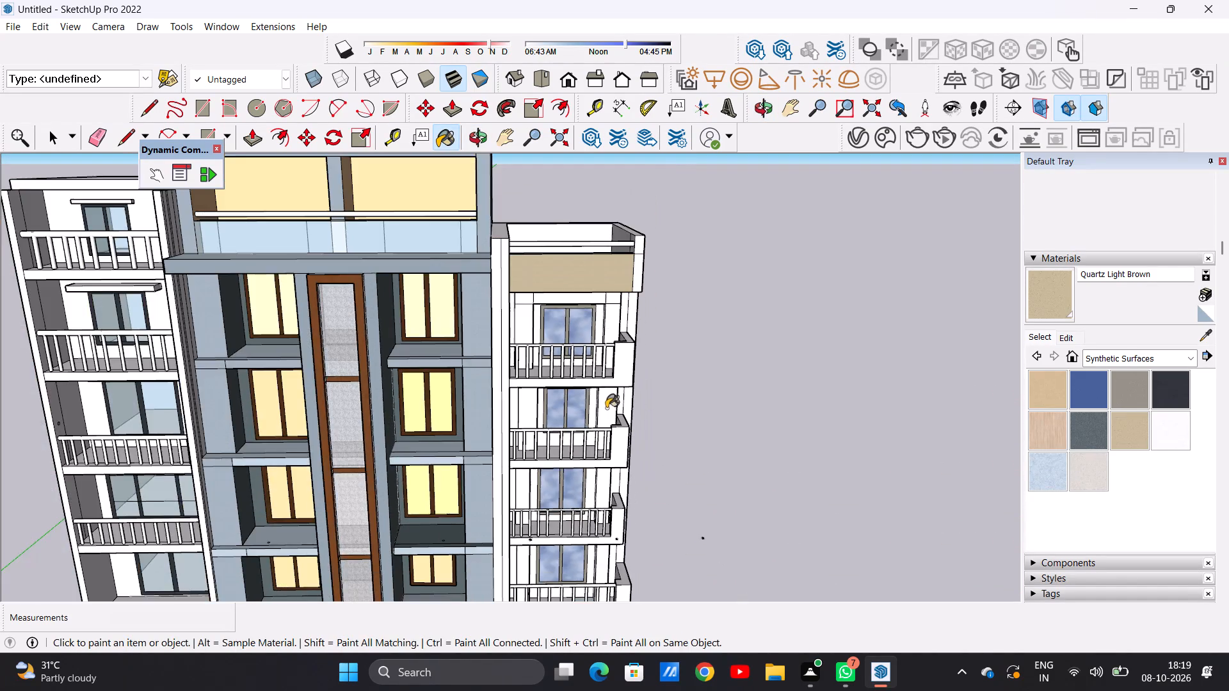
# Paint the round rail above the right wing's roof parapet with Formica Laminate Dark from the Synthetic Surfaces collection.
pyautogui.scroll(10, 628, 299)
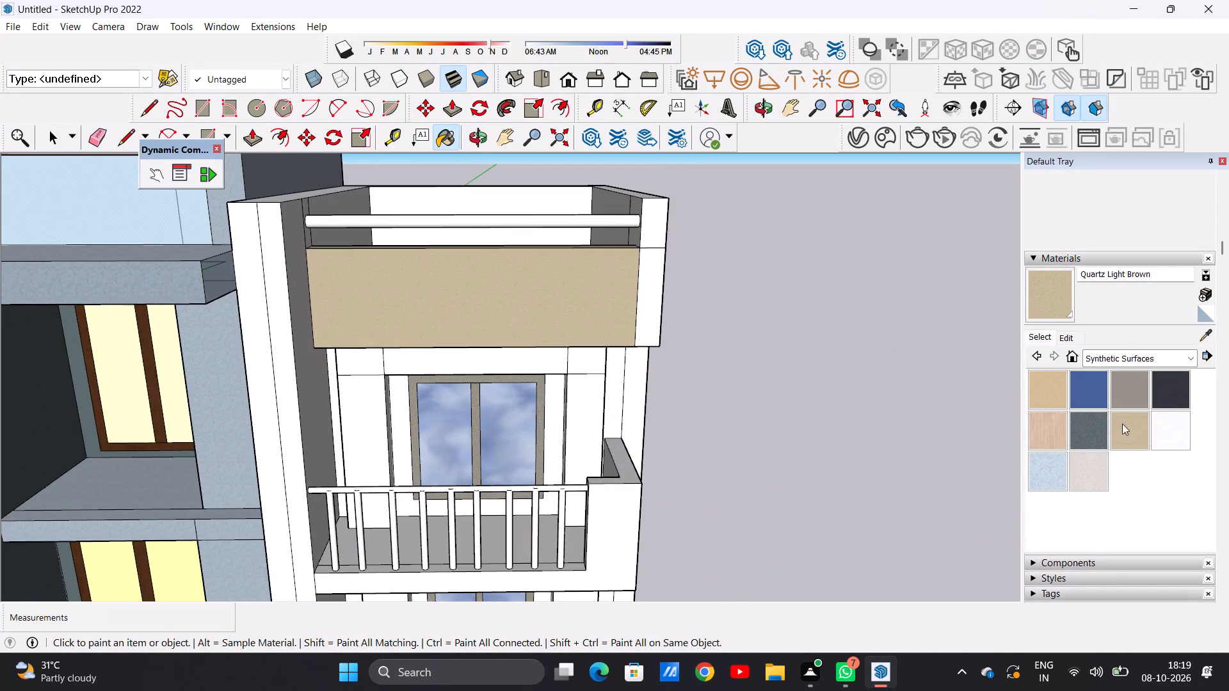
pyautogui.click(1173, 385)
pyautogui.scroll(2, 629, 225)
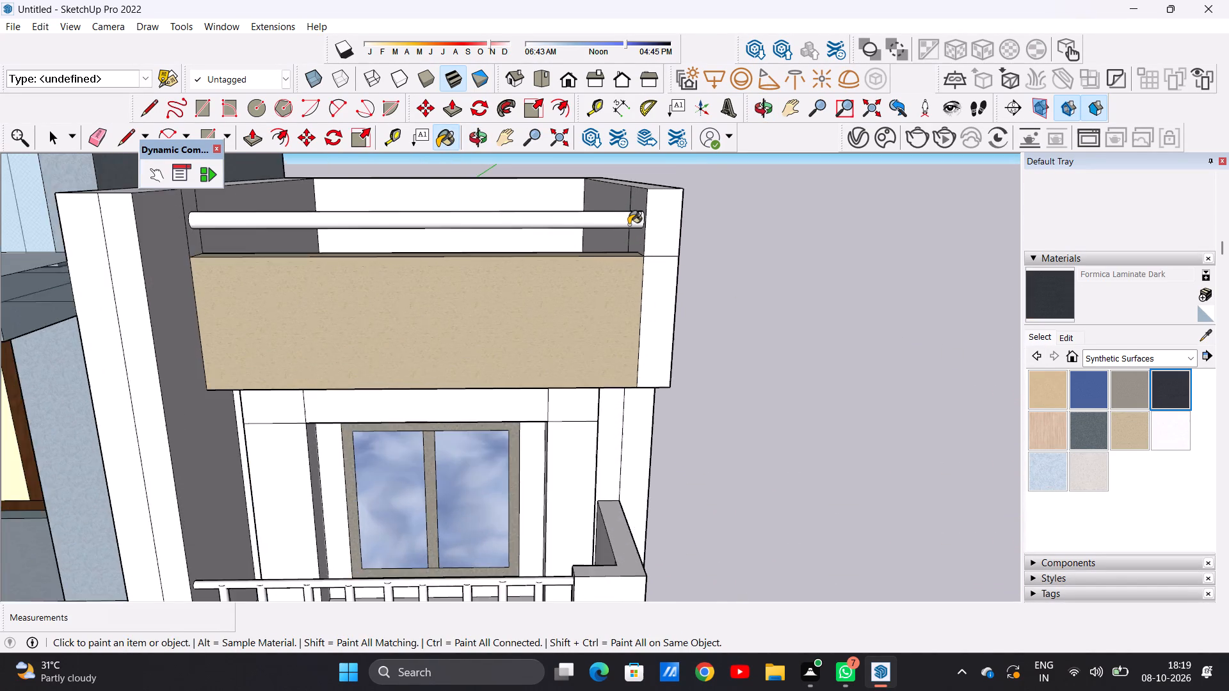
pyautogui.scroll(5, 629, 225)
pyautogui.click(620, 216)
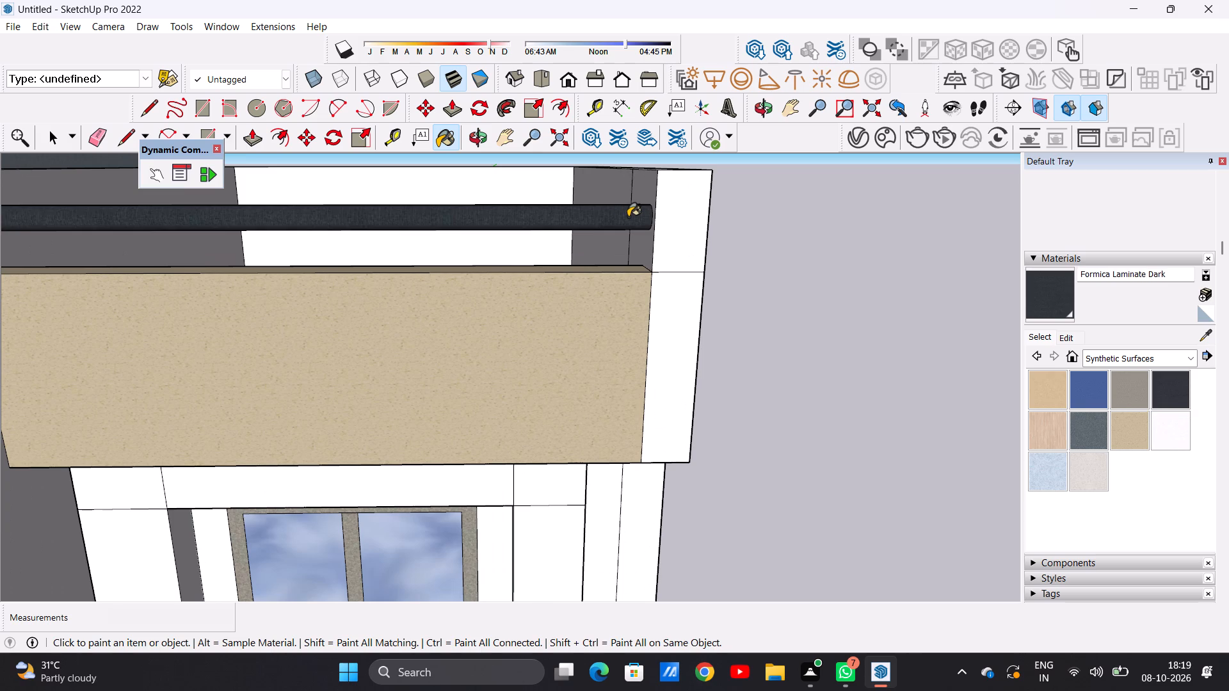
# Paint the handrail and outermost baluster of the right wing's top-floor balcony with Formica Laminate Dark.
pyautogui.scroll(-13, 609, 317)
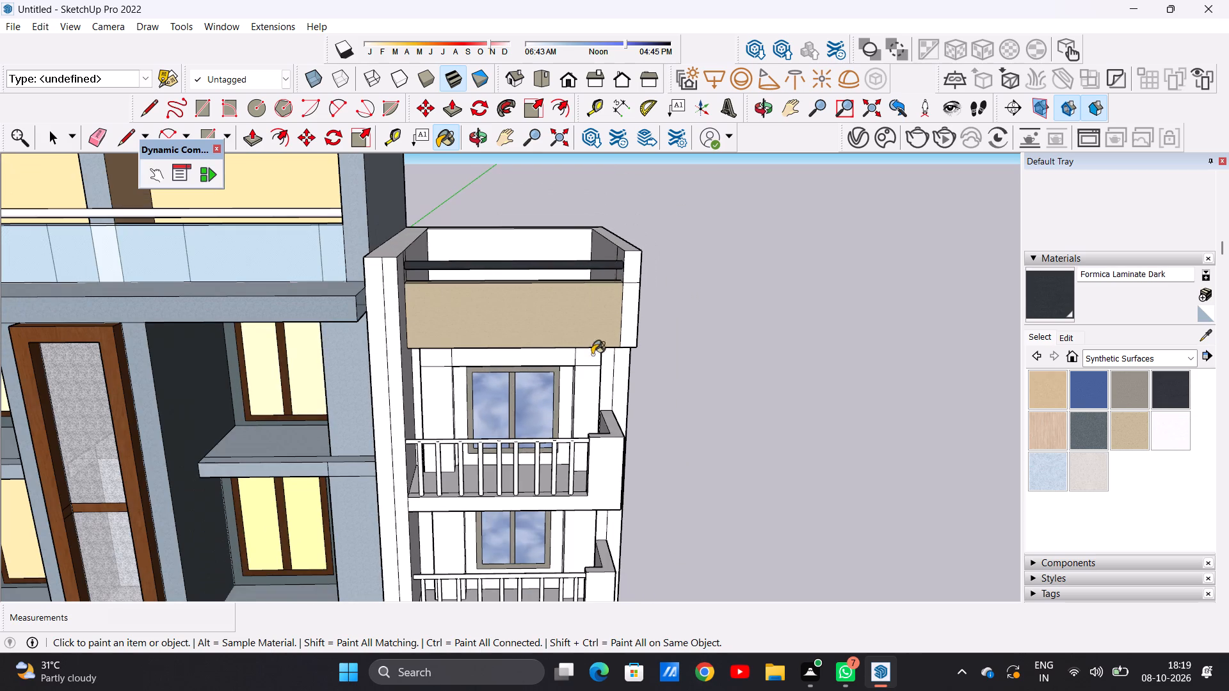
pyautogui.scroll(6, 578, 485)
pyautogui.moveTo(573, 475); pyautogui.dragTo(561, 418, button='middle')
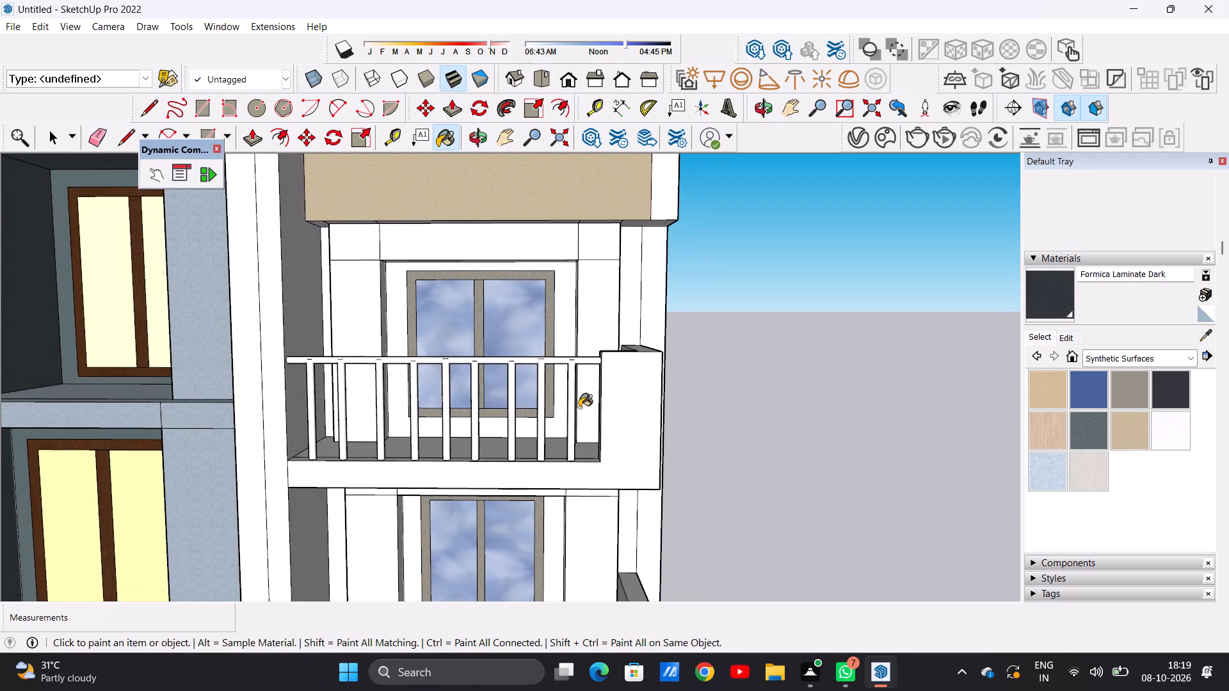
pyautogui.scroll(4, 588, 361)
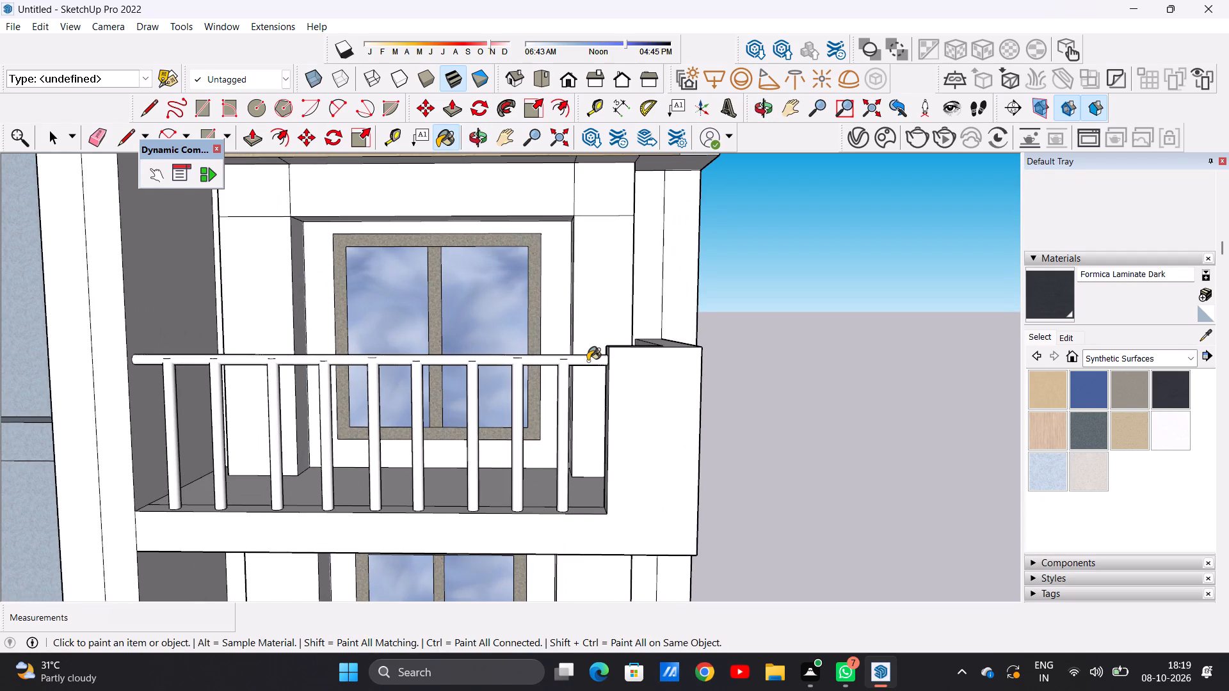
pyautogui.scroll(5, 562, 367)
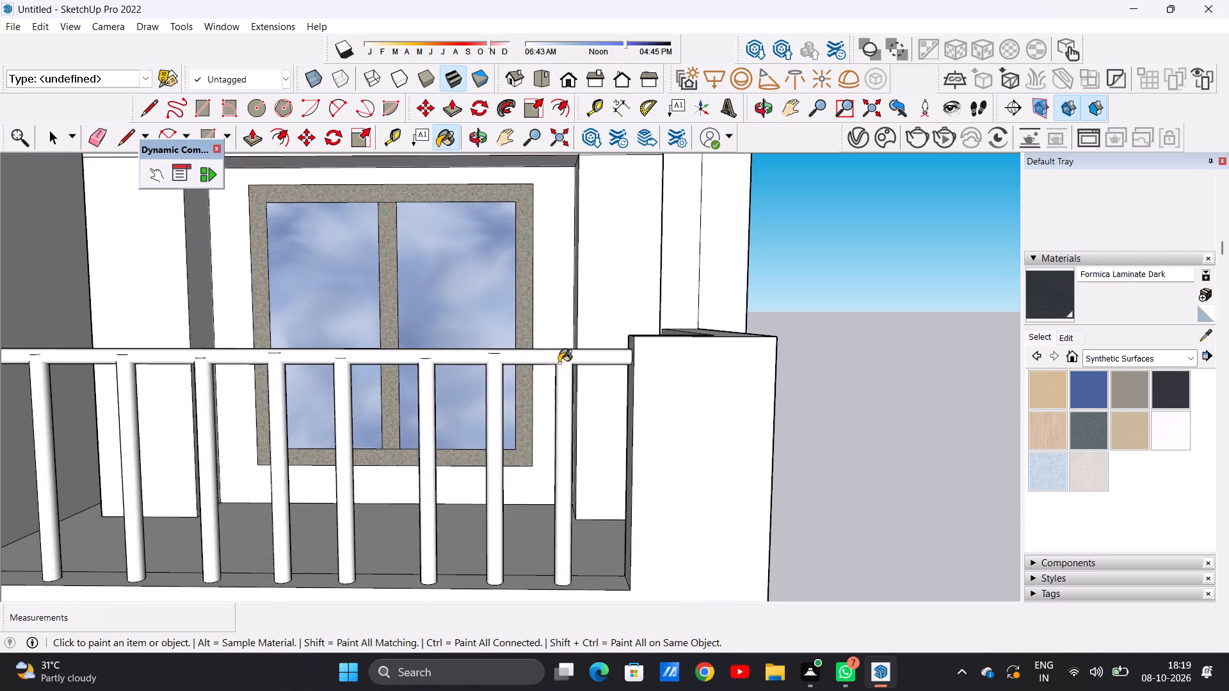
pyautogui.click(559, 363)
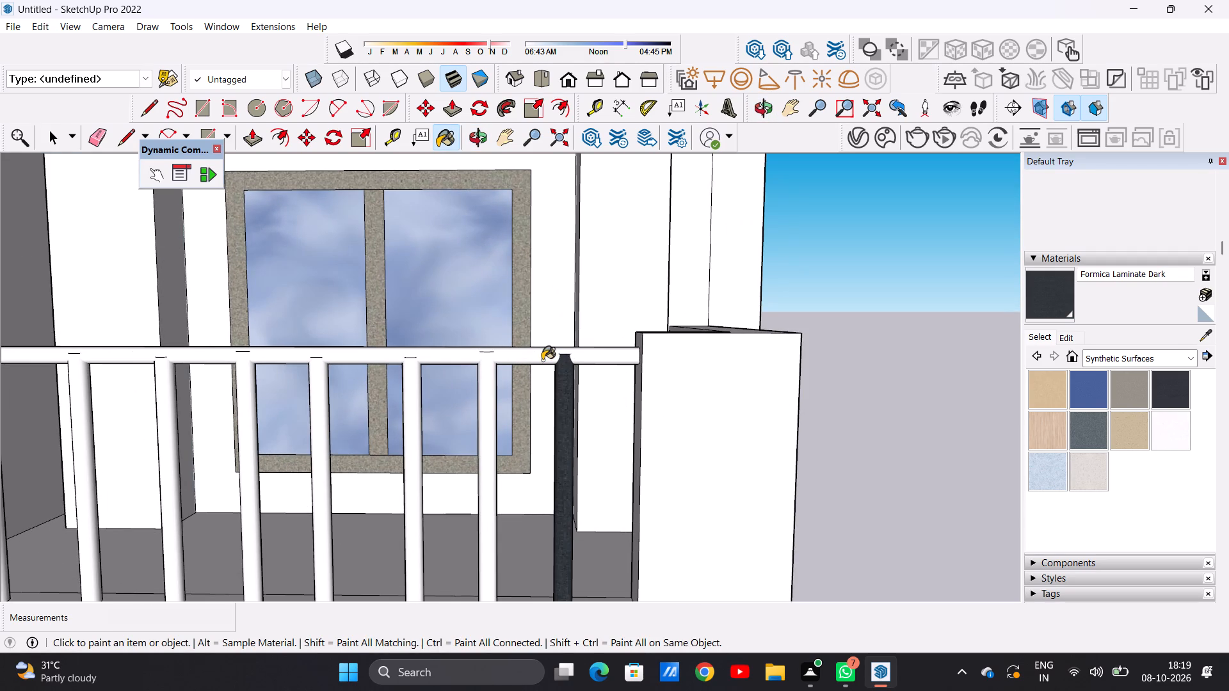
pyautogui.click(542, 360)
# Paint the next three balusters of the right wing's top-floor balcony railing with Formica Laminate Dark, working inward from the outer end.
pyautogui.scroll(-13, 582, 390)
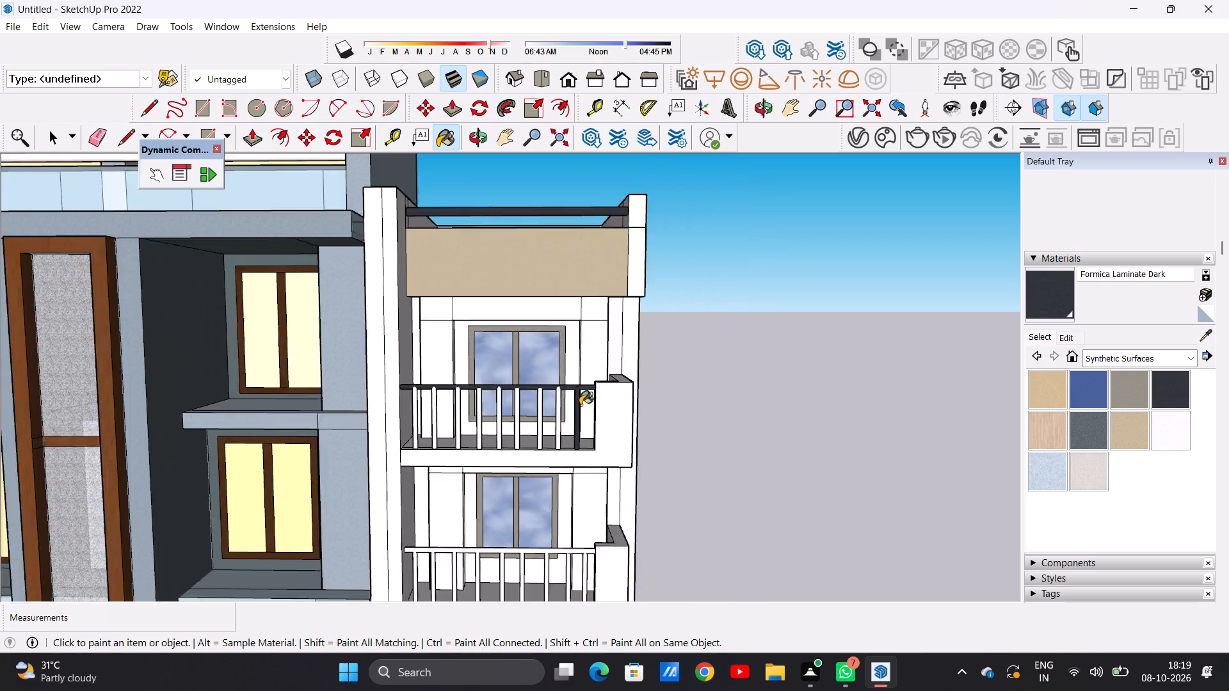
pyautogui.scroll(-3, 580, 405)
pyautogui.scroll(17, 552, 423)
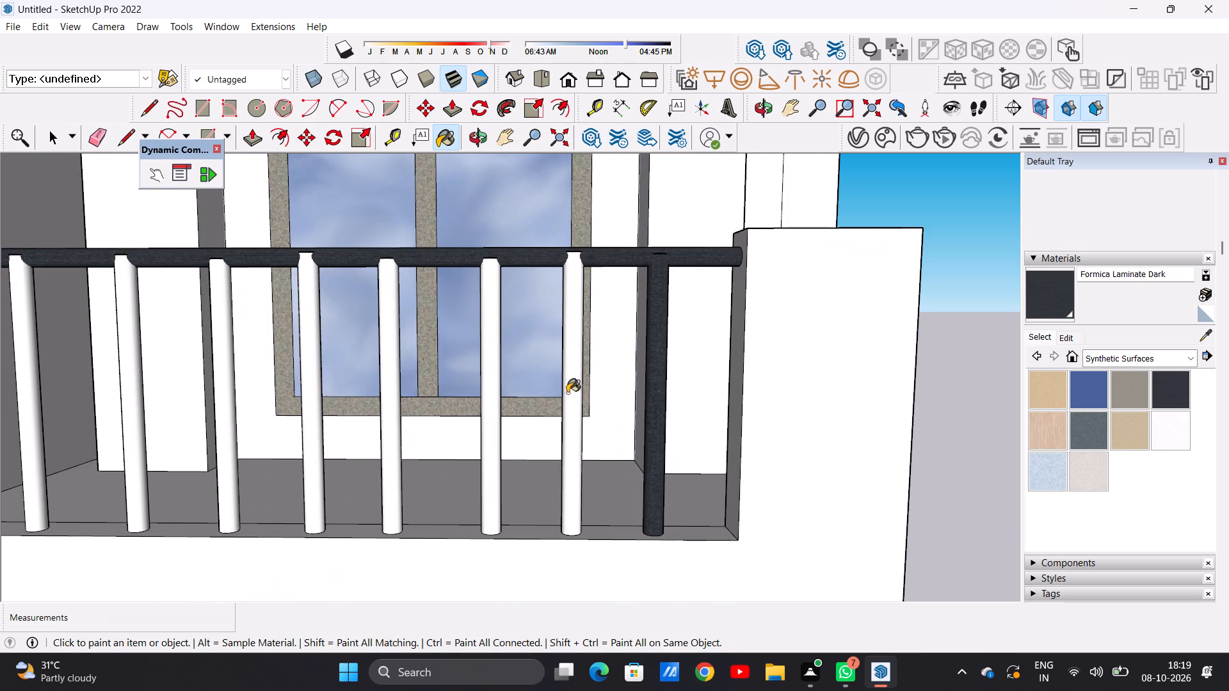
pyautogui.click(567, 393)
pyautogui.click(490, 413)
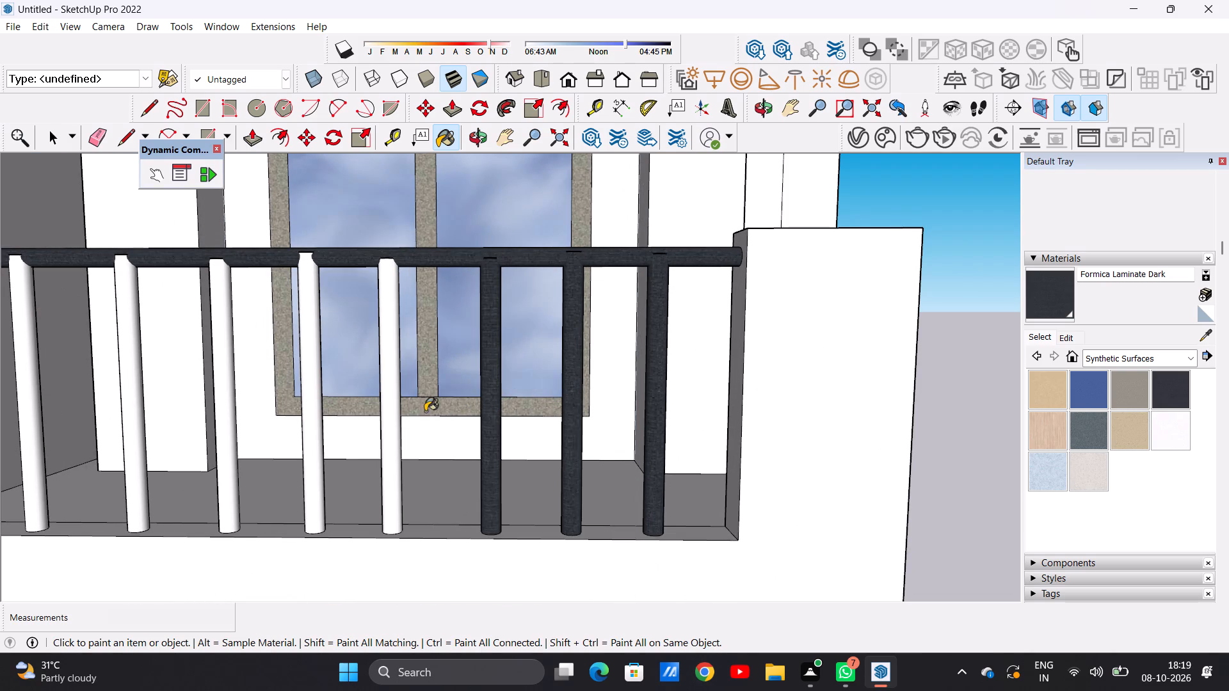
pyautogui.click(387, 412)
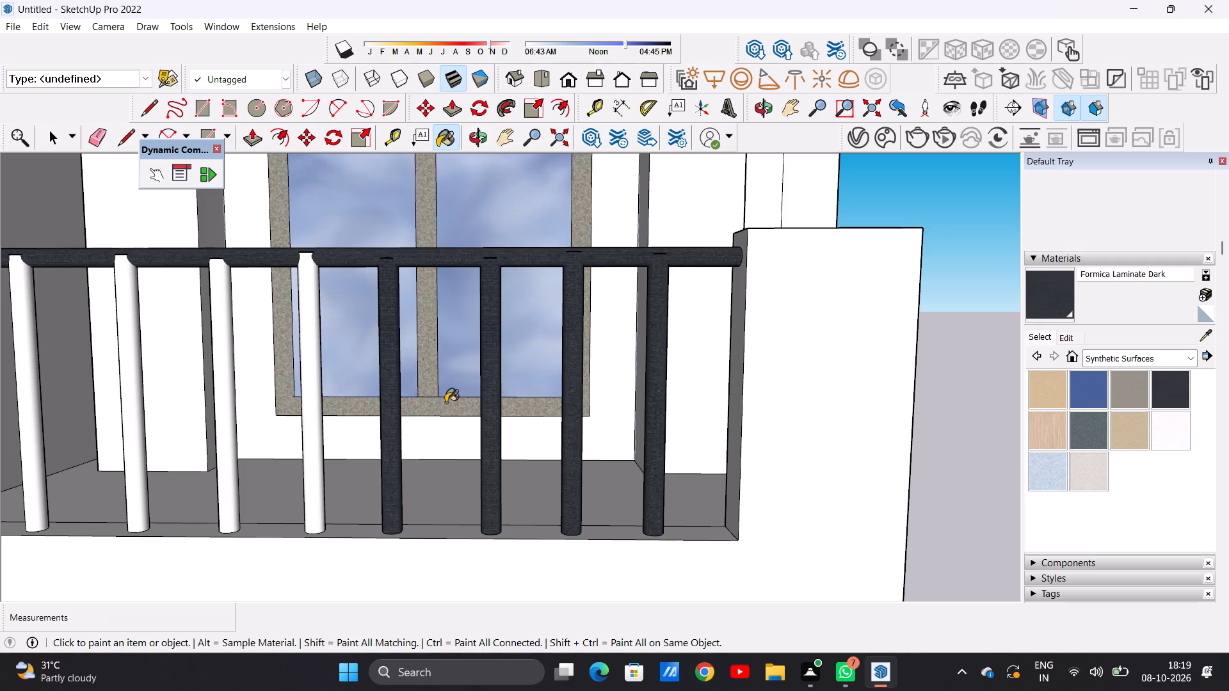
# Paint the remaining five white balusters of the top-floor balcony railing with Formica Laminate Dark and leave the Paint Bucket.
pyautogui.scroll(-9, 479, 406)
pyautogui.scroll(2, 403, 385)
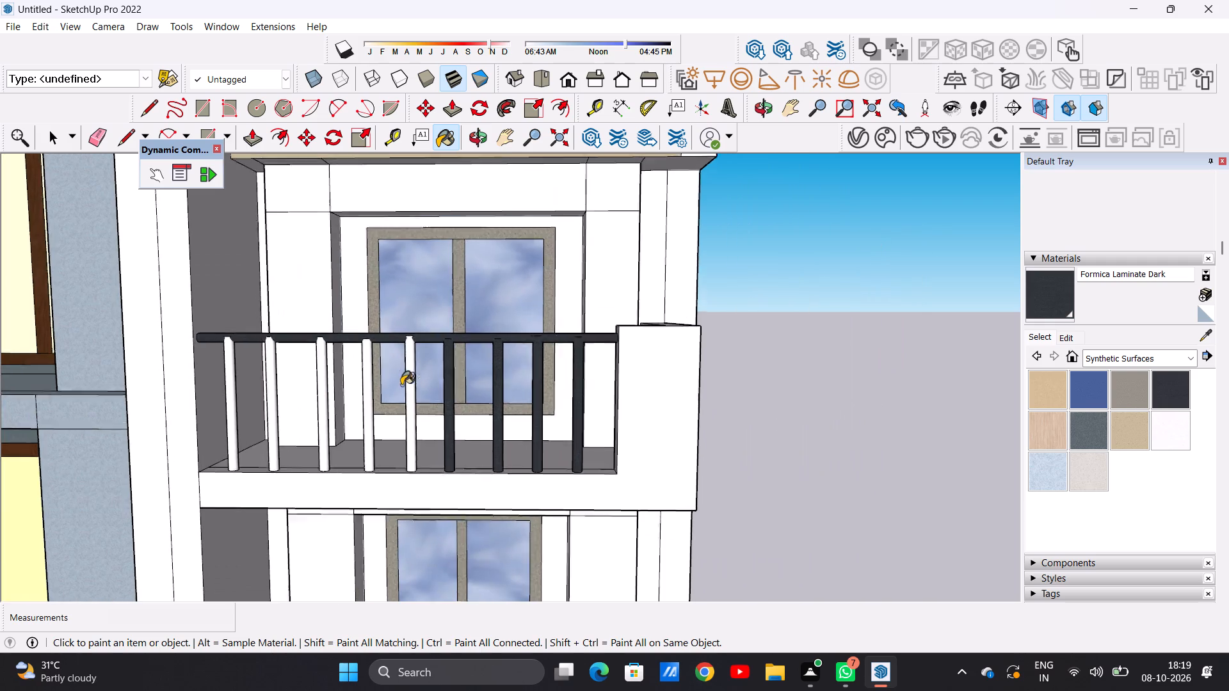
pyautogui.scroll(8, 401, 385)
pyautogui.click(415, 385)
pyautogui.click(299, 395)
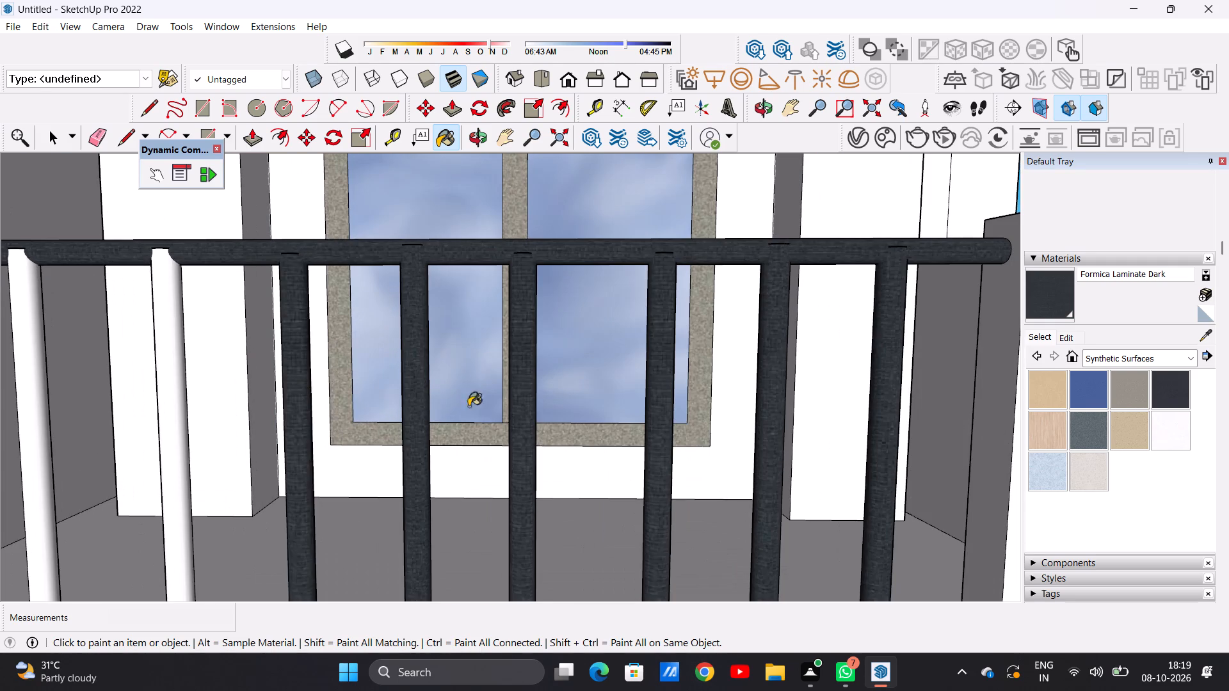
pyautogui.scroll(-10, 507, 411)
pyautogui.scroll(11, 440, 402)
pyautogui.click(330, 410)
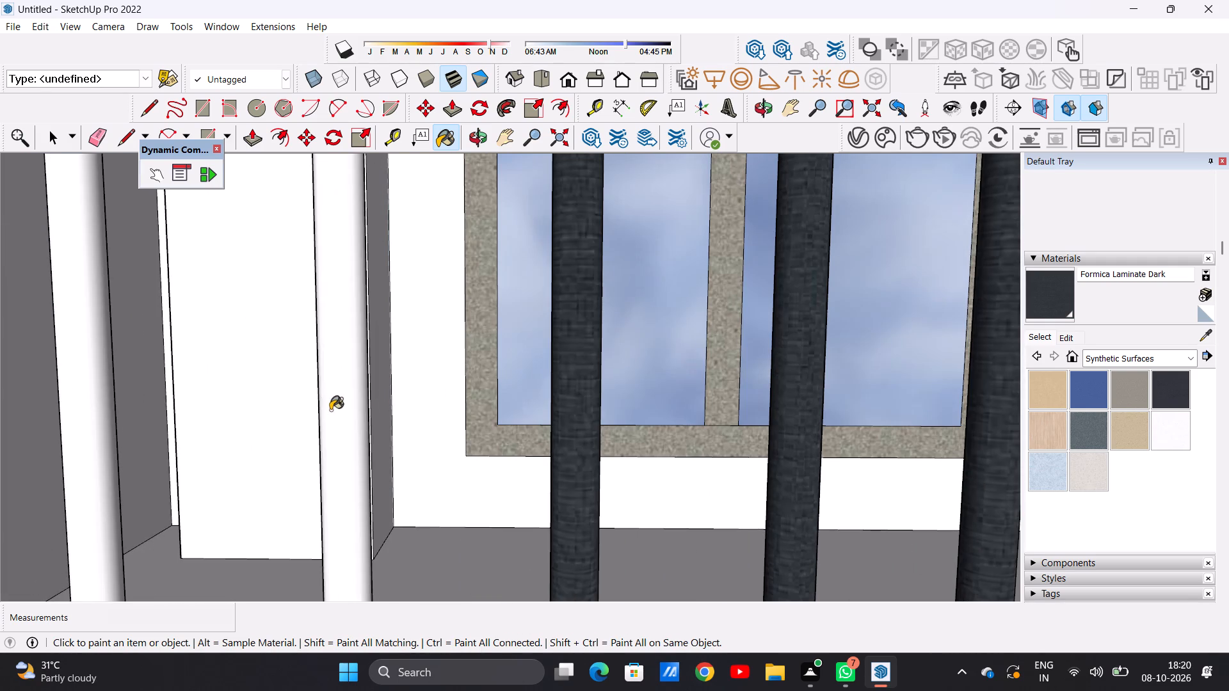
pyautogui.scroll(-12, 458, 427)
pyautogui.scroll(5, 392, 435)
pyautogui.click(398, 429)
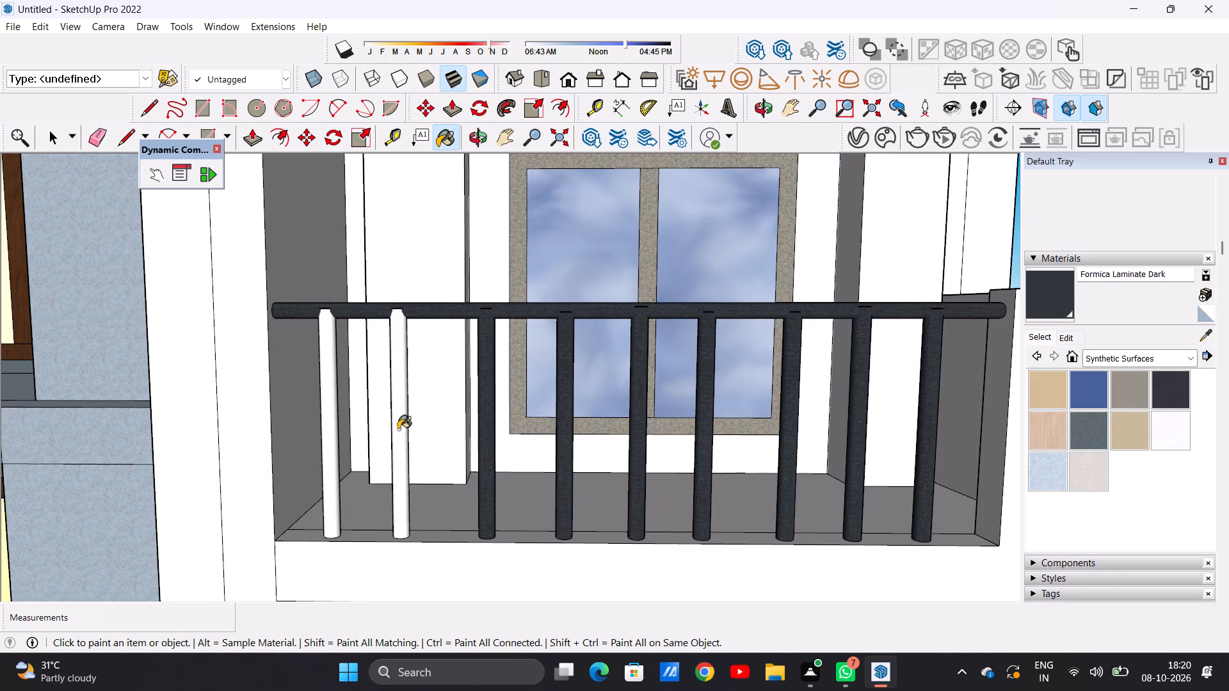
pyautogui.click(327, 441)
pyautogui.scroll(-10, 440, 445)
pyautogui.scroll(3, 549, 452)
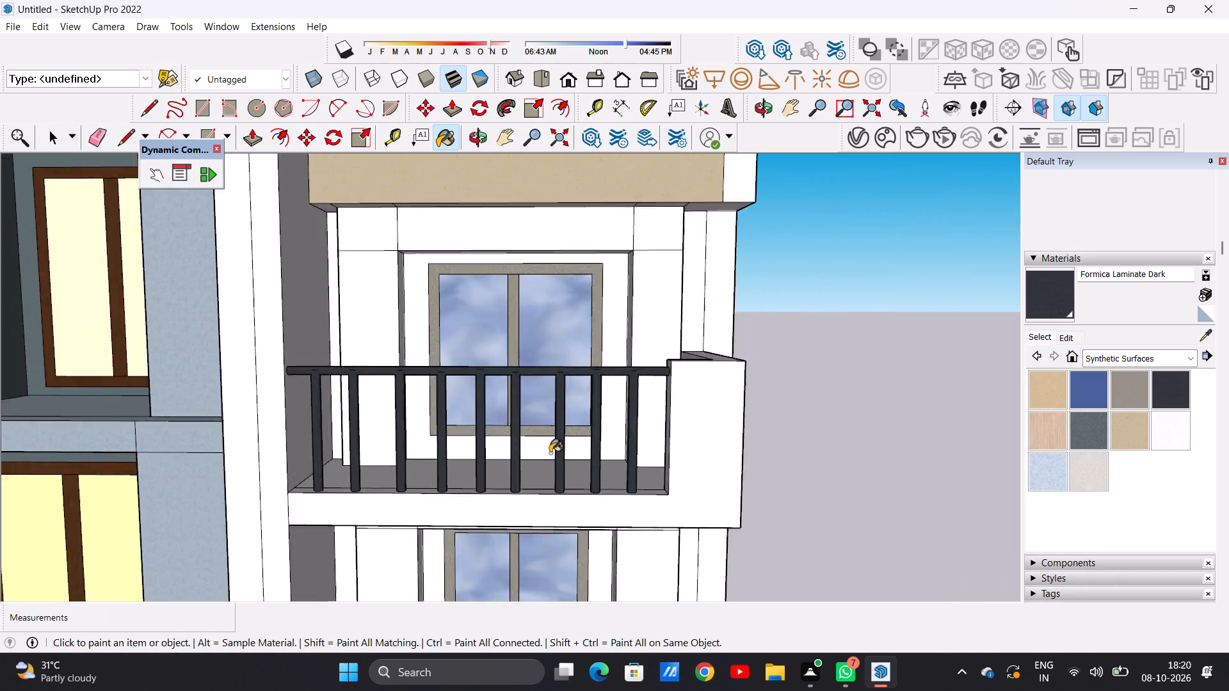
pyautogui.scroll(4, 550, 453)
pyautogui.press('space')
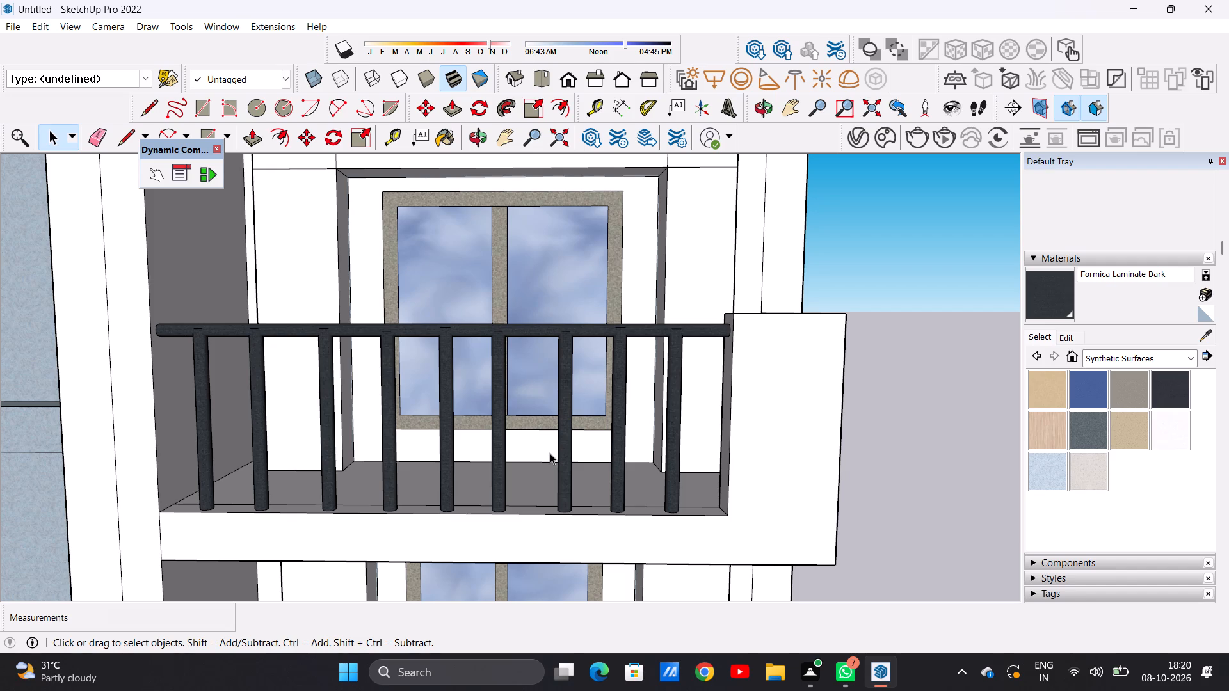
# Compare the painted railing with the facade and examine the white railing of the right wing's balcony one floor below.
pyautogui.scroll(-18, 604, 441)
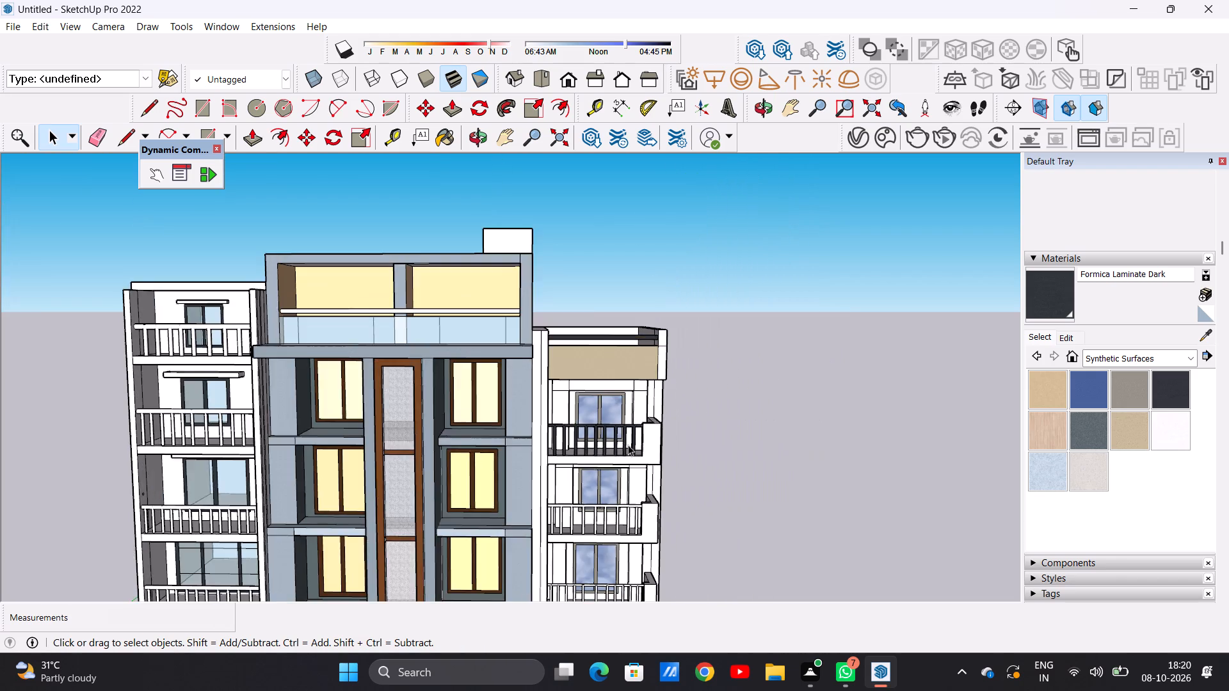
pyautogui.scroll(6, 613, 492)
pyautogui.scroll(17, 628, 513)
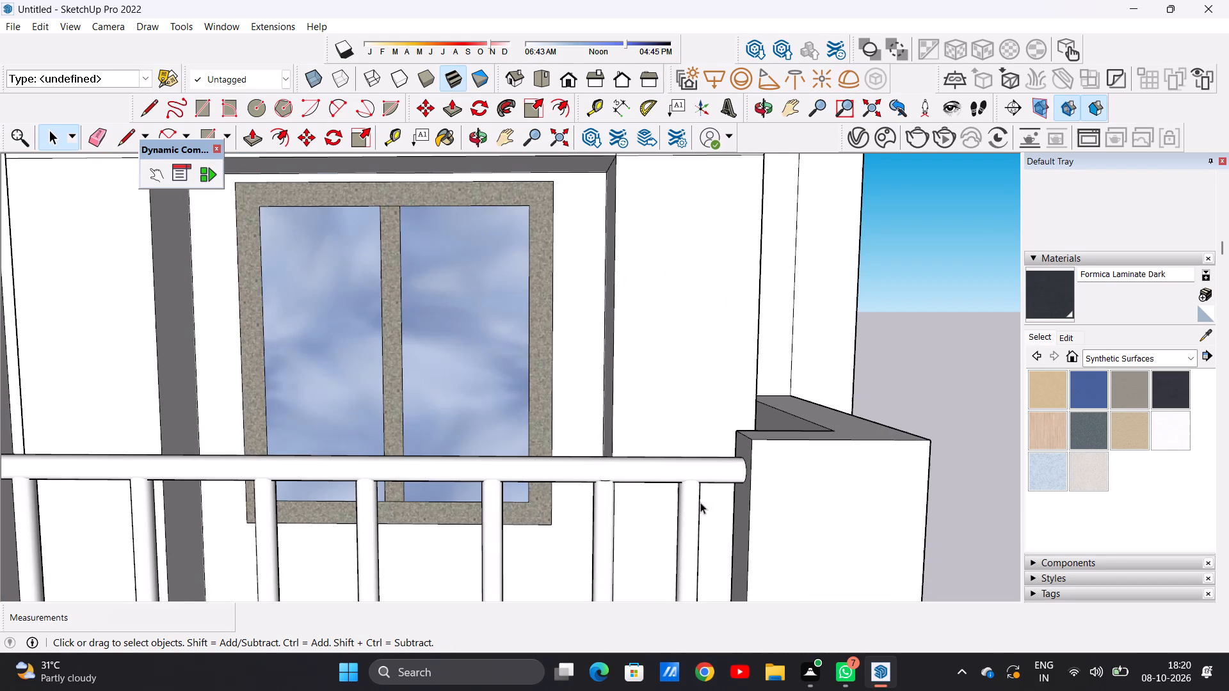
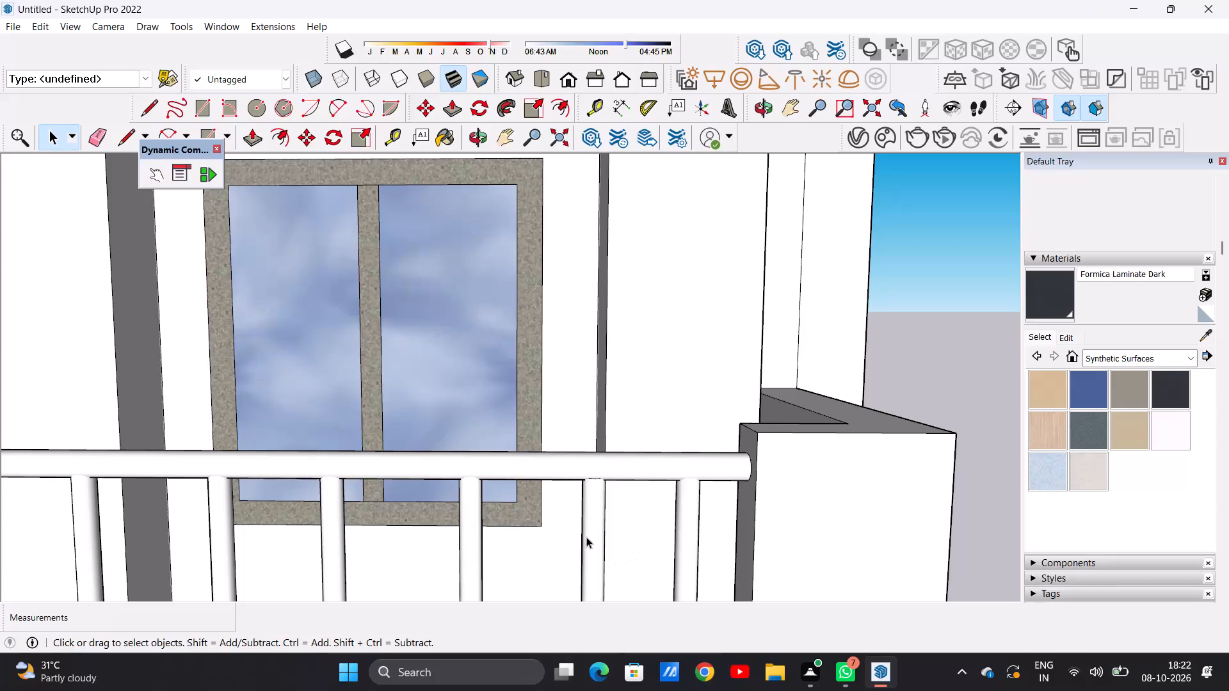
# Paint the handrail and two outermost balusters of the right wing's balcony one floor below the top with Formica Laminate Dark.
pyautogui.scroll(-11, 591, 537)
pyautogui.scroll(-10, 591, 450)
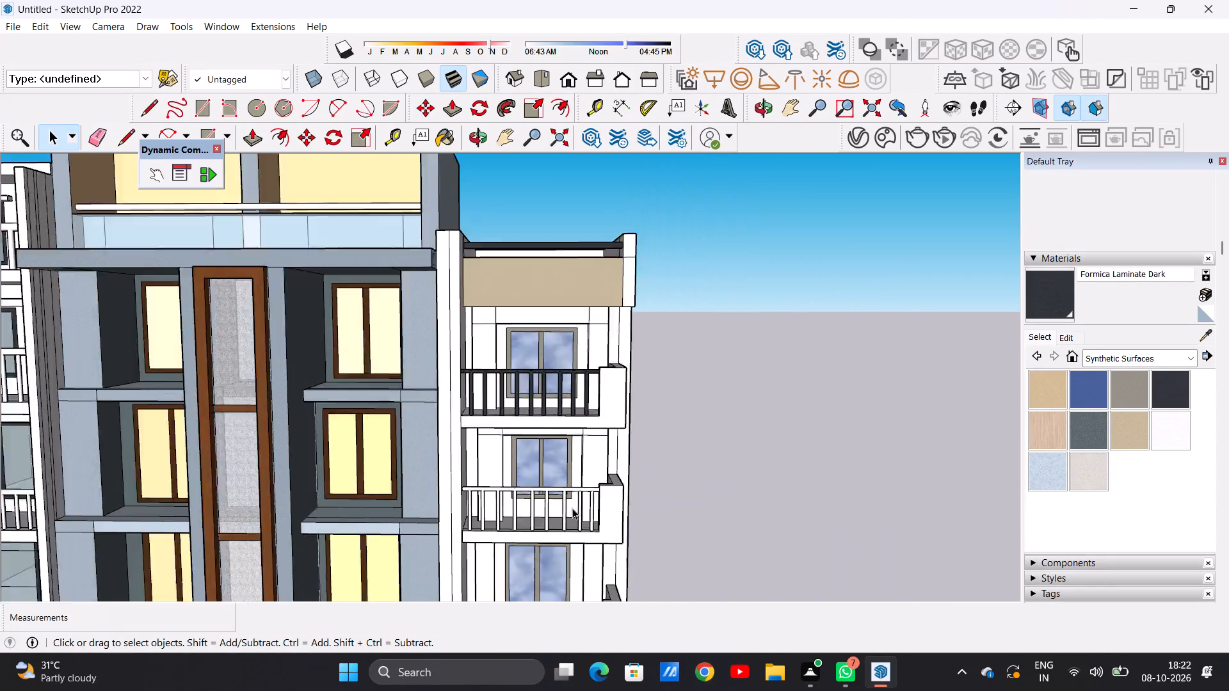
pyautogui.scroll(-2, 572, 508)
pyautogui.scroll(6, 566, 380)
pyautogui.moveTo(564, 429); pyautogui.dragTo(463, 467, button='middle')
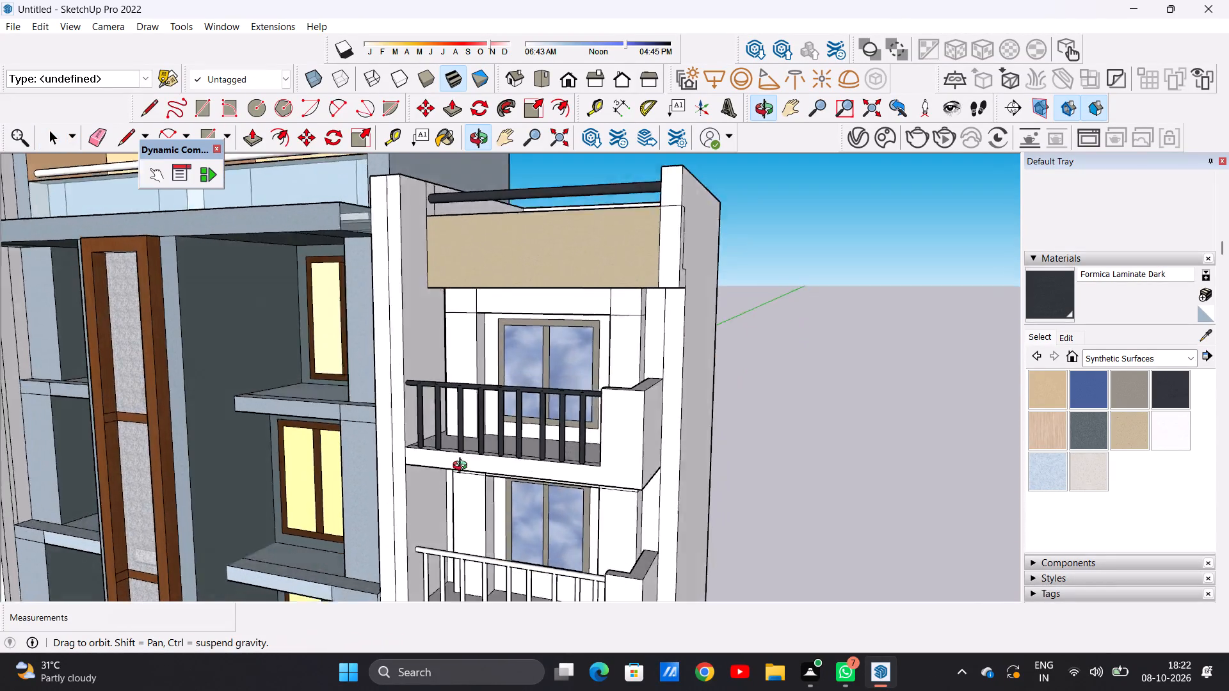
pyautogui.moveTo(463, 467); pyautogui.dragTo(550, 419, button='middle')
pyautogui.scroll(2, 479, 429)
pyautogui.scroll(-11, 479, 435)
pyautogui.scroll(6, 549, 520)
pyautogui.scroll(4, 555, 467)
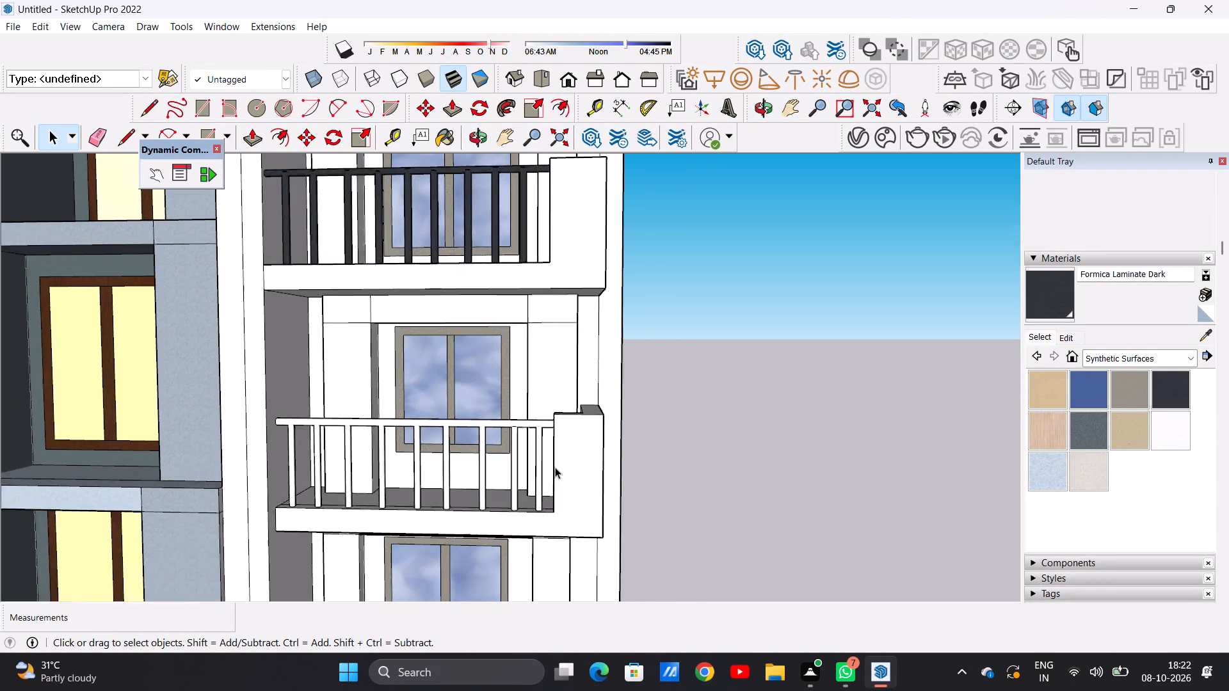
pyautogui.scroll(2, 555, 467)
pyautogui.click(1039, 296)
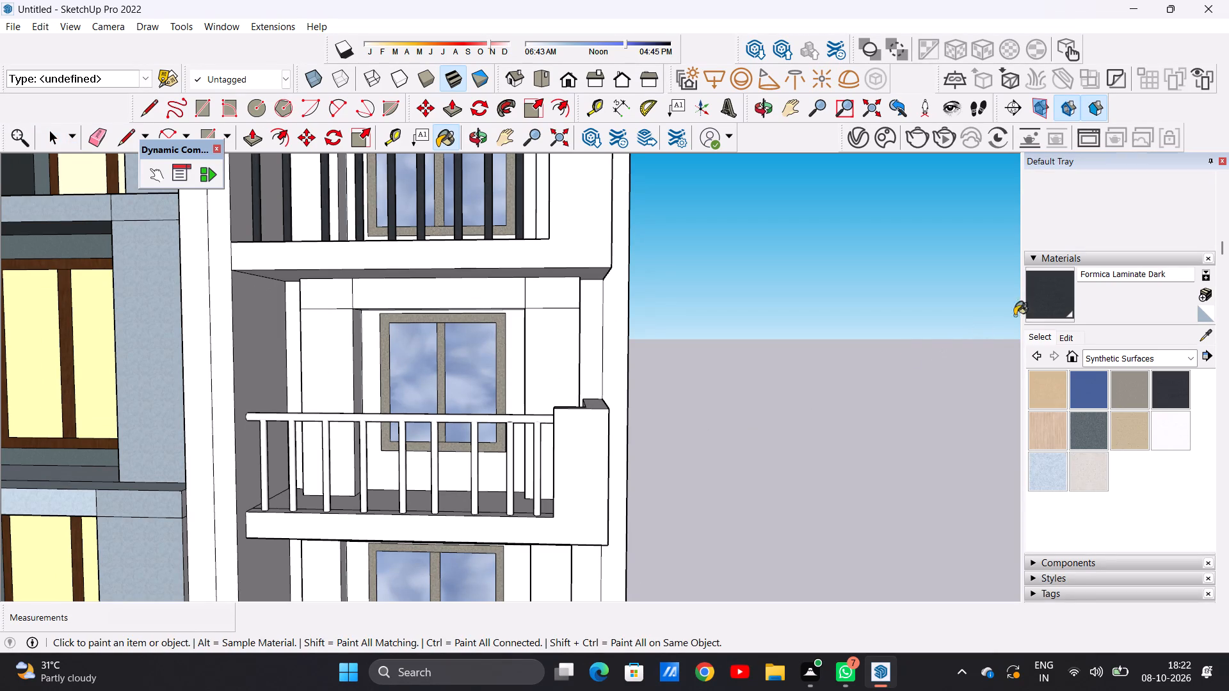
pyautogui.scroll(1, 510, 434)
pyautogui.scroll(-1, 510, 434)
pyautogui.scroll(4, 510, 434)
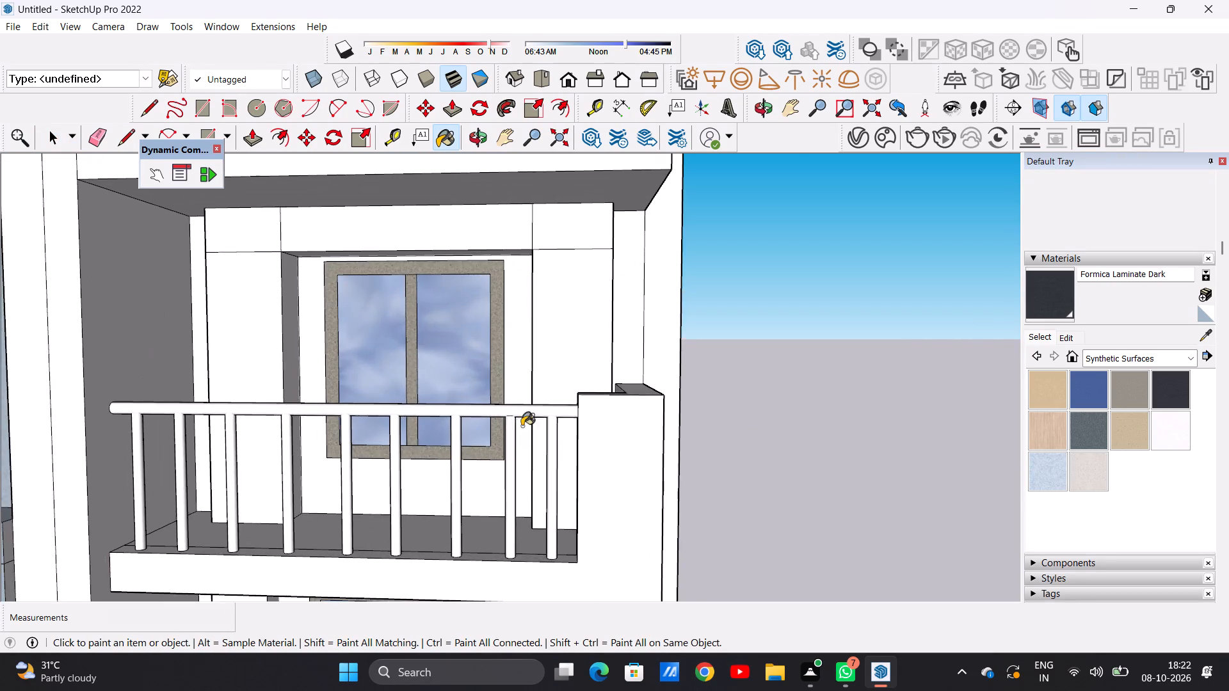
pyautogui.scroll(5, 522, 426)
pyautogui.click(531, 398)
pyautogui.click(585, 452)
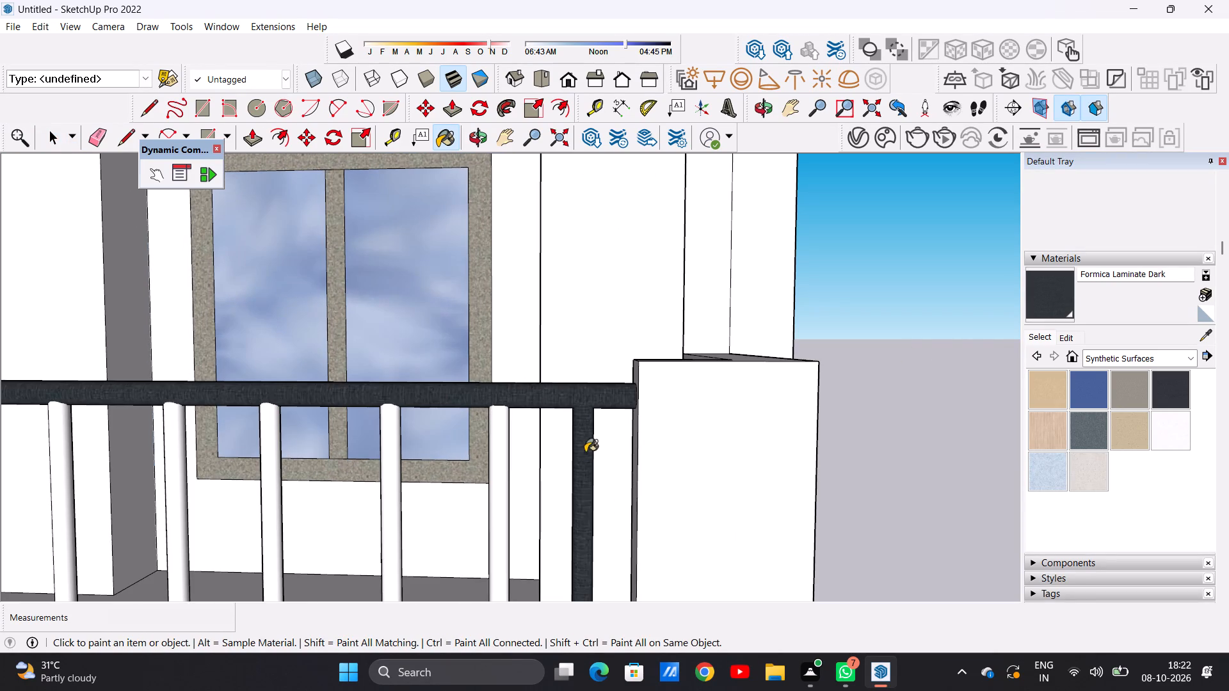
pyautogui.click(501, 480)
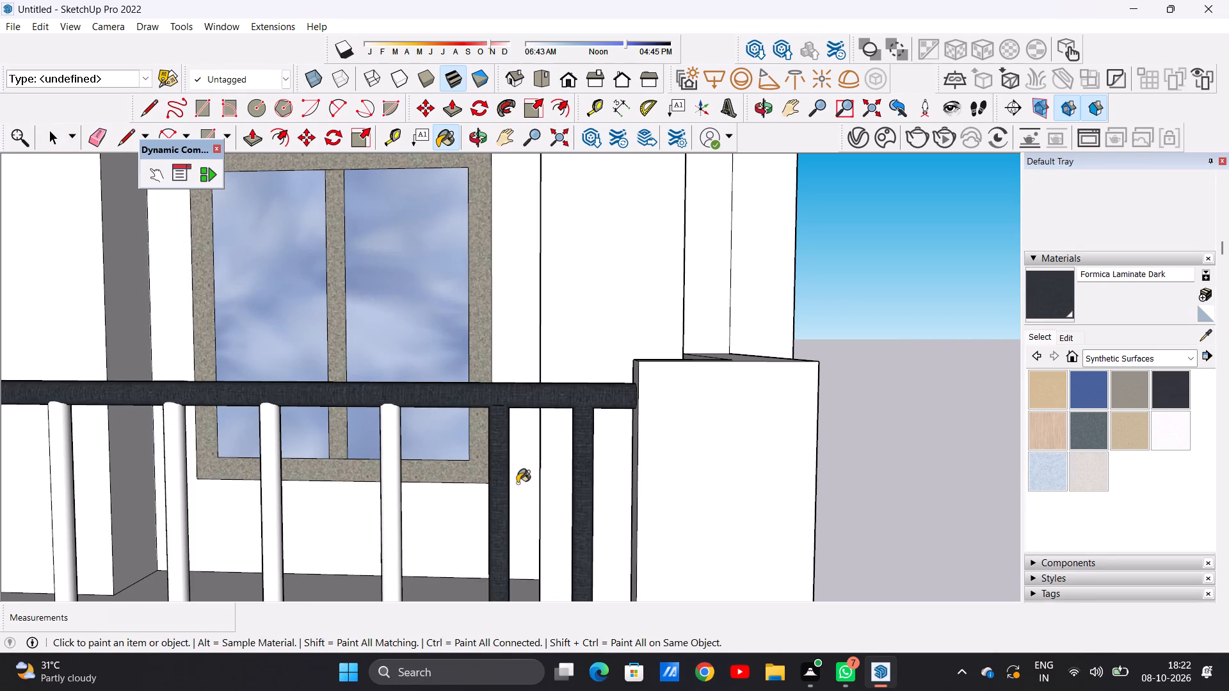
# Paint the next two balusters inward on the same balcony railing with Formica Laminate Dark.
pyautogui.scroll(-16, 566, 499)
pyautogui.scroll(6, 491, 524)
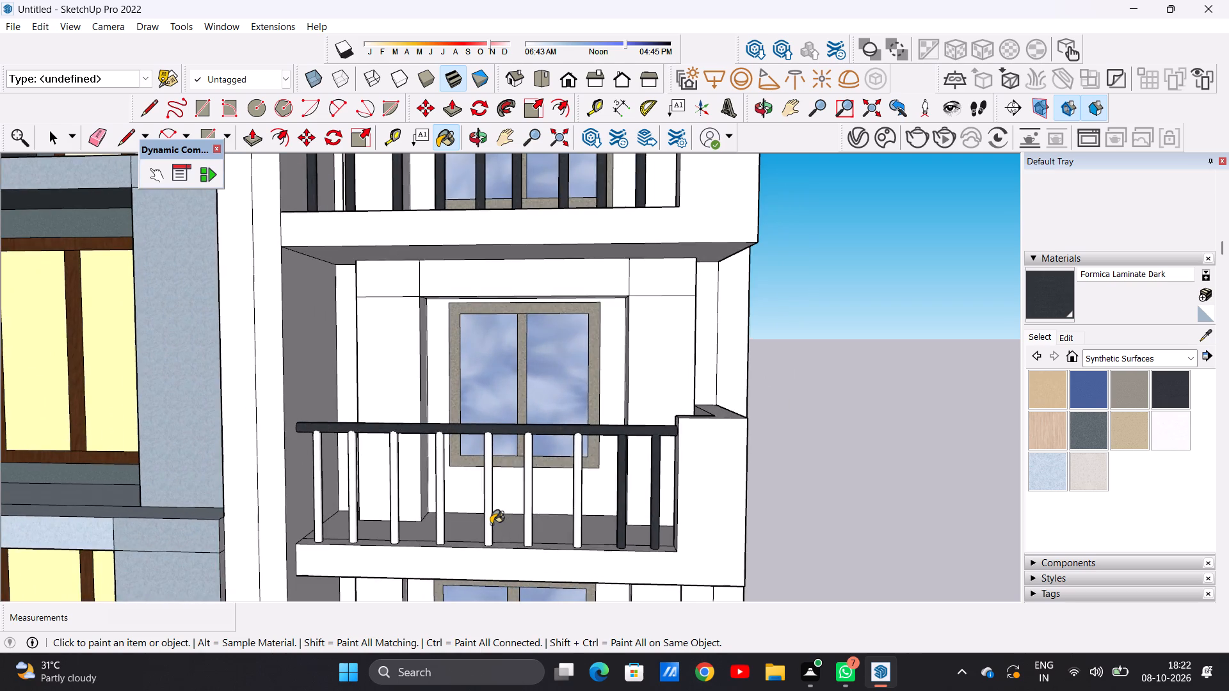
pyautogui.scroll(11, 557, 516)
pyautogui.click(628, 457)
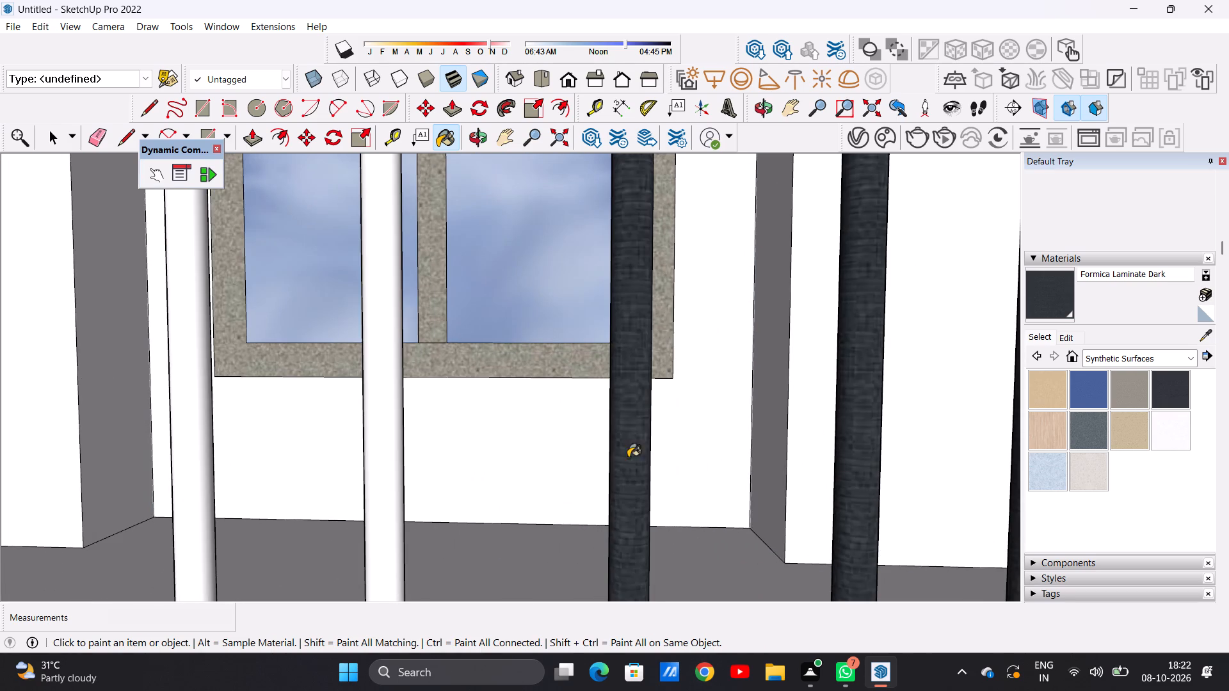
pyautogui.click(387, 509)
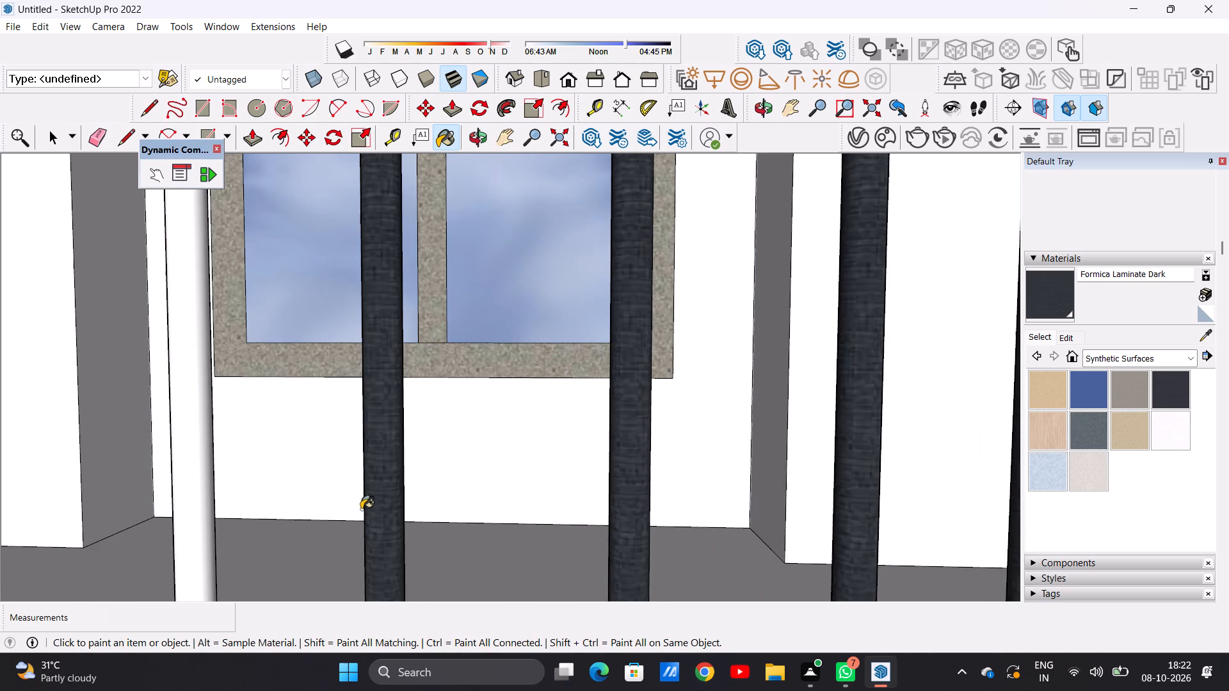
# Paint the remaining five white balusters of this balcony railing with Formica Laminate Dark, starting with the innermost one.
pyautogui.scroll(-20, 472, 483)
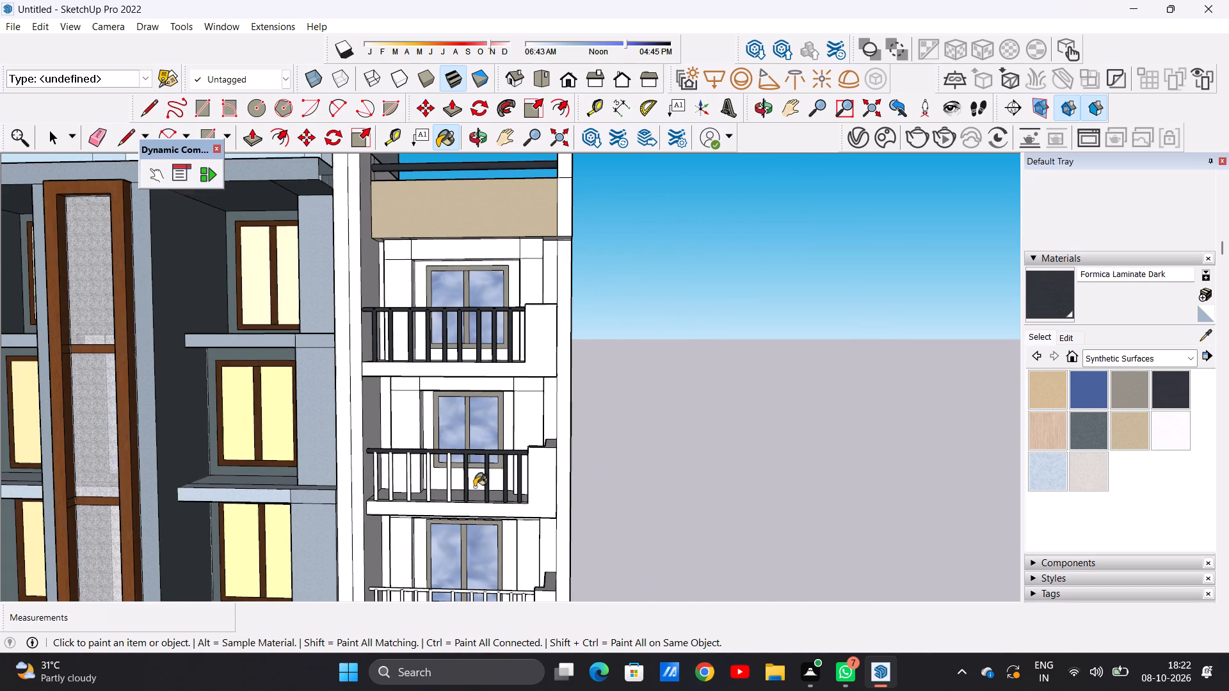
pyautogui.scroll(13, 383, 493)
pyautogui.click(367, 457)
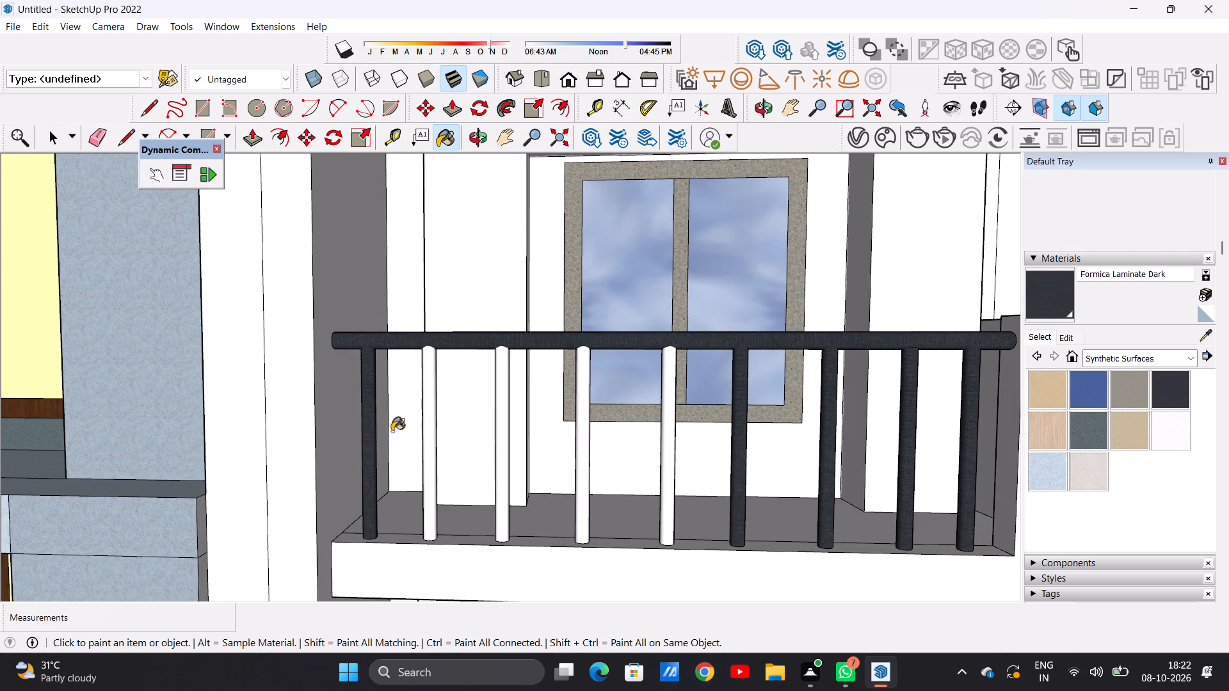
pyautogui.scroll(6, 419, 409)
pyautogui.click(431, 404)
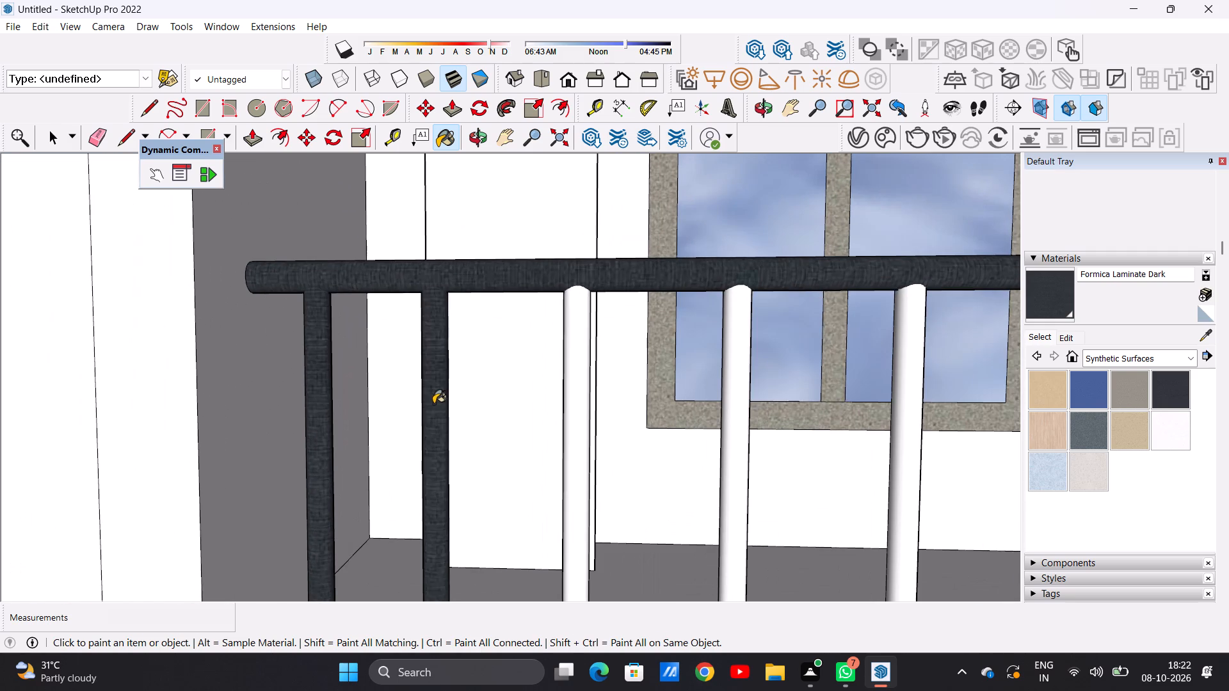
pyautogui.click(576, 411)
pyautogui.scroll(-7, 508, 414)
pyautogui.scroll(1, 508, 414)
pyautogui.scroll(-8, 508, 414)
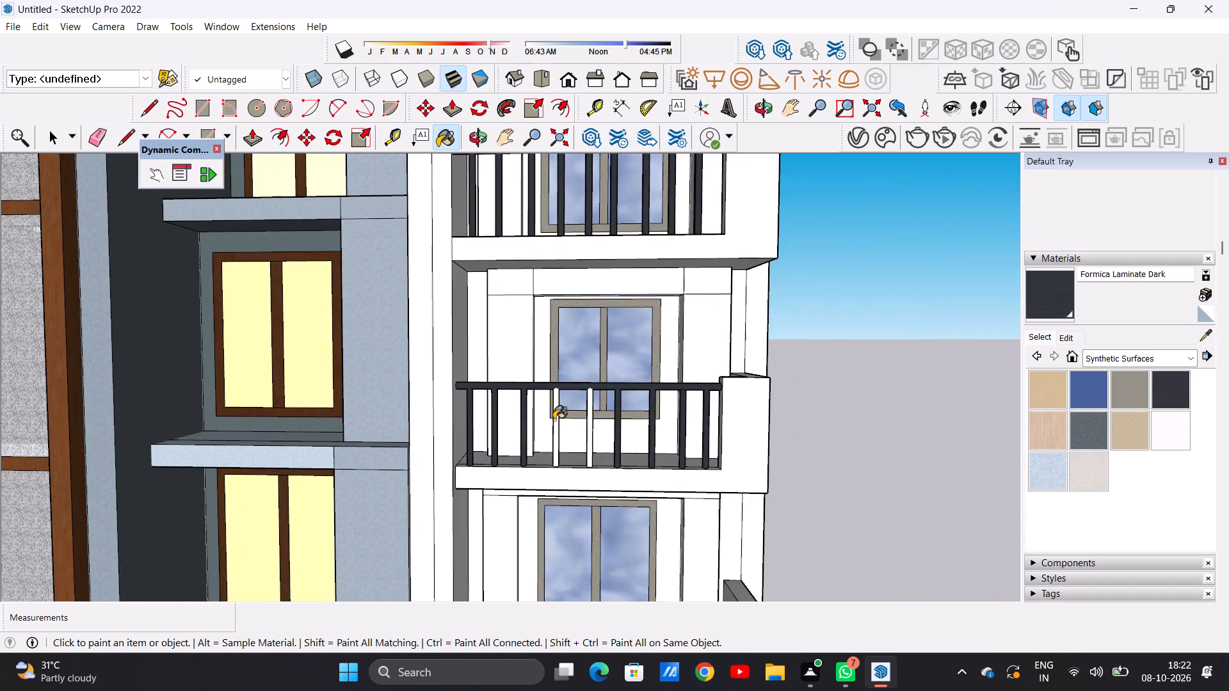
pyautogui.scroll(14, 601, 422)
pyautogui.click(585, 422)
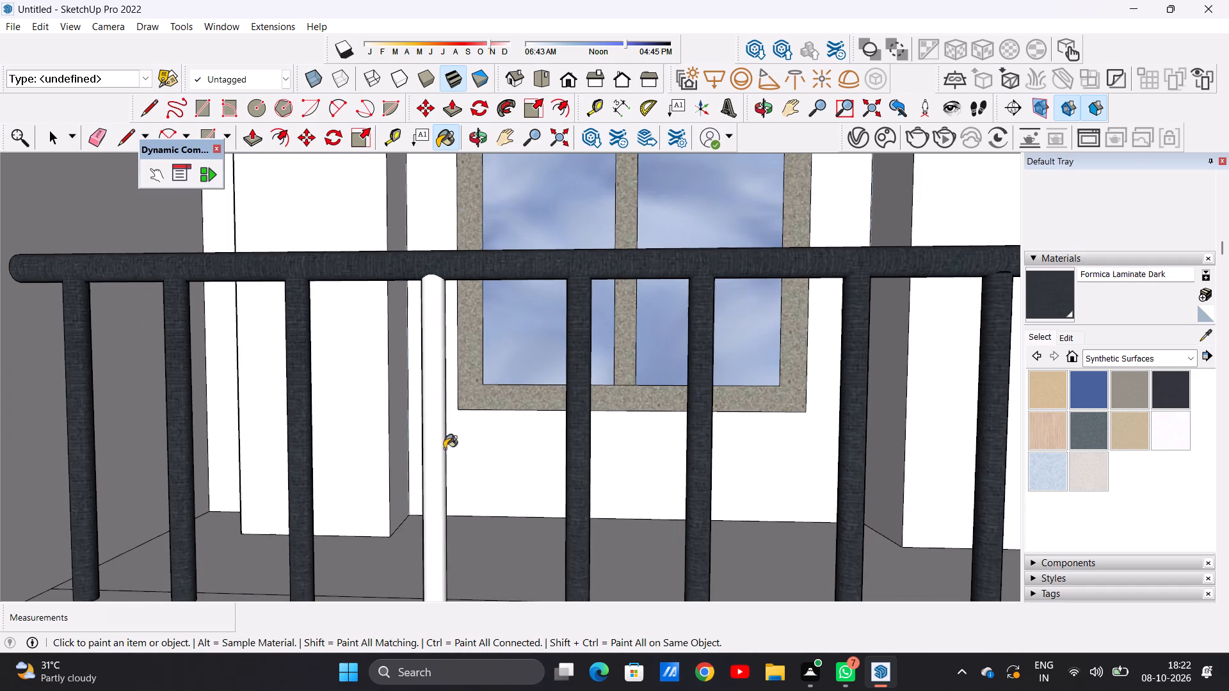
pyautogui.click(431, 447)
# Paint the five middle balusters of the right wing's next balcony down with Formica Laminate Dark and leave the Paint Bucket.
pyautogui.scroll(-14, 524, 461)
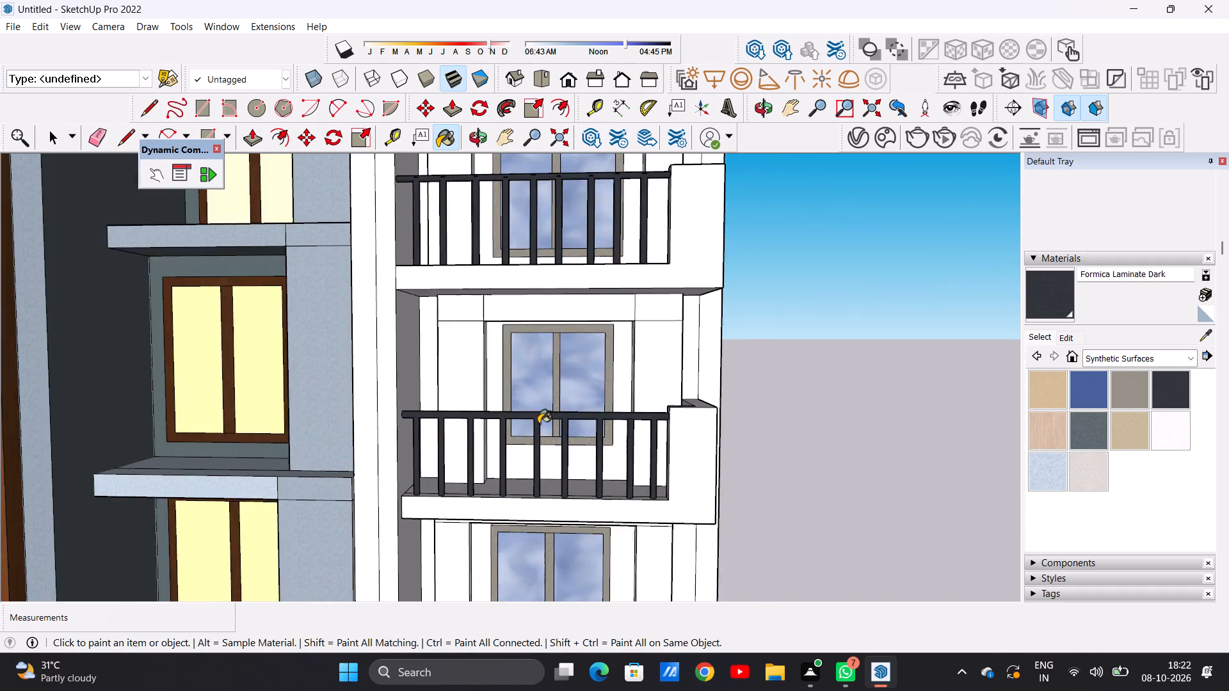
pyautogui.scroll(-8, 538, 424)
pyautogui.scroll(7, 549, 534)
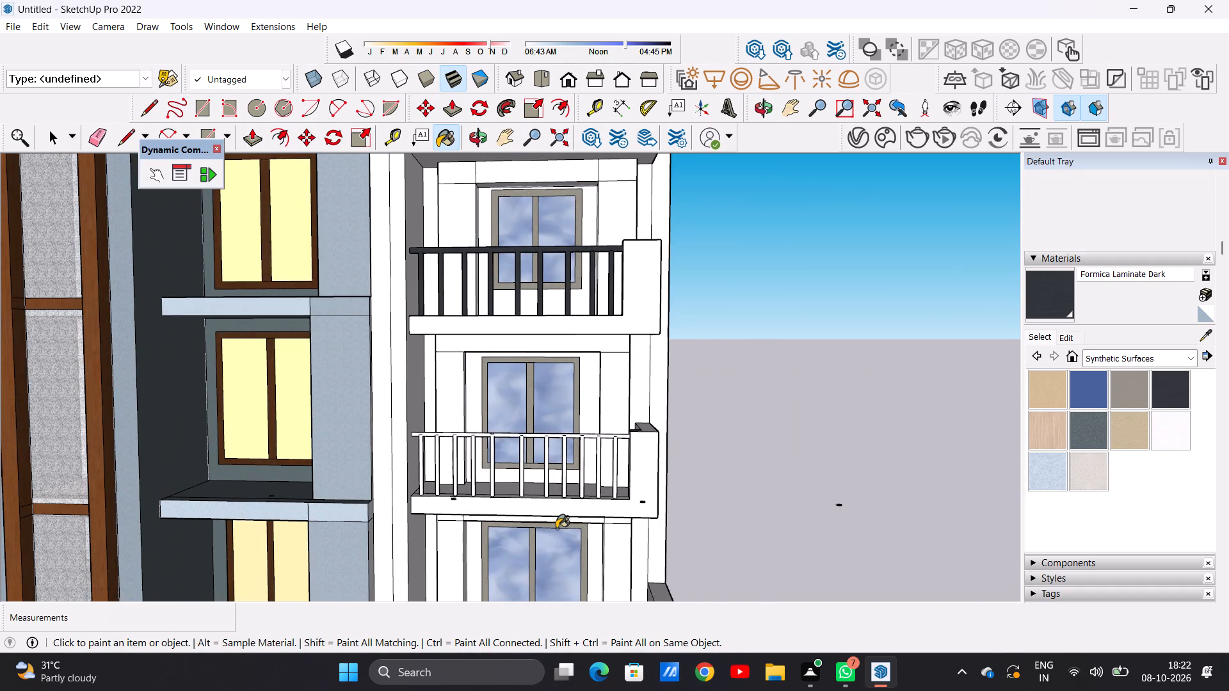
pyautogui.scroll(6, 556, 528)
pyautogui.scroll(4, 623, 459)
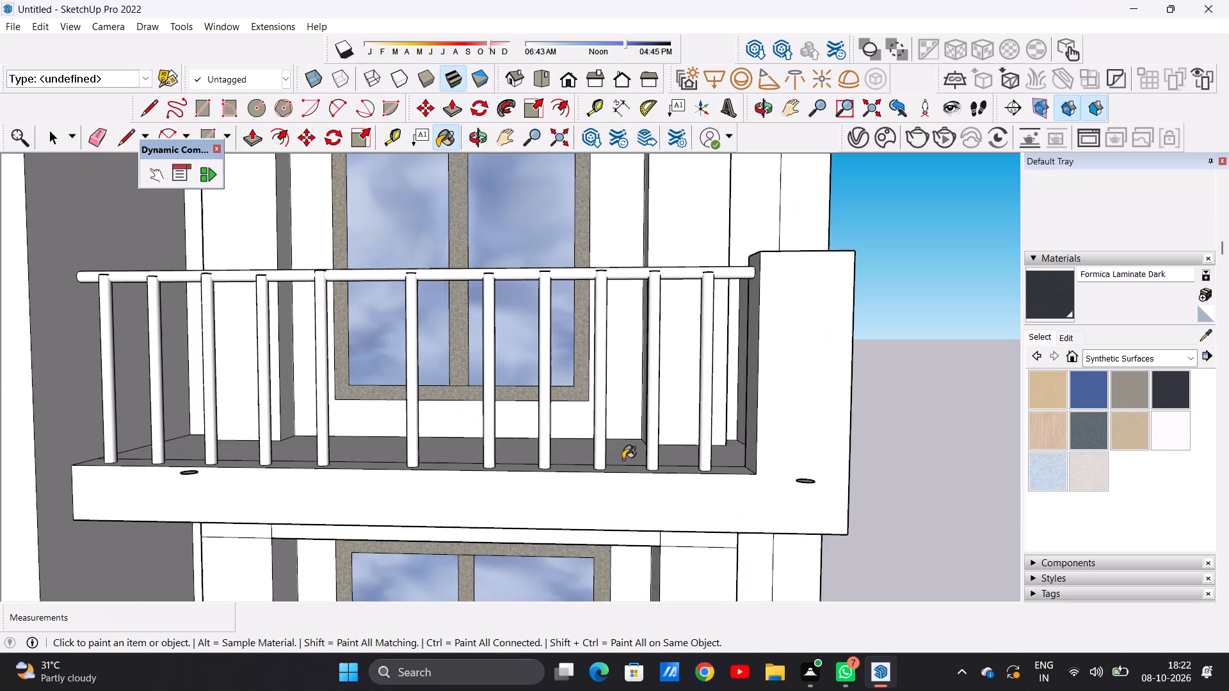
pyautogui.click(597, 274)
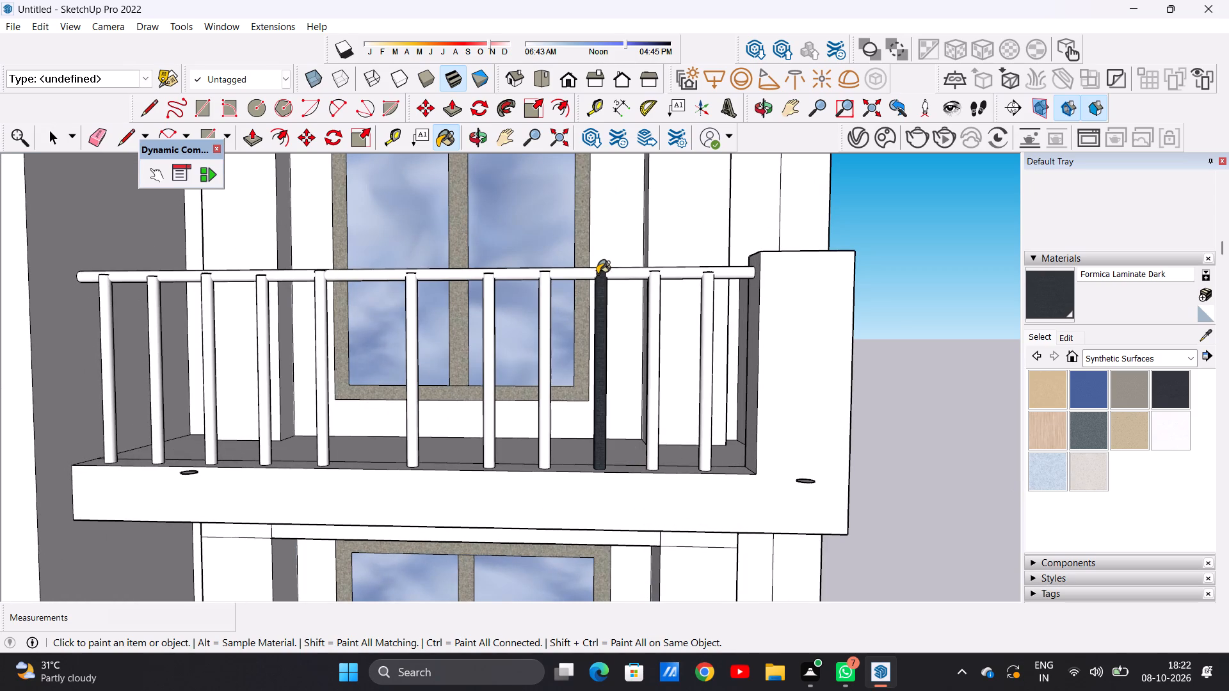
pyautogui.click(545, 281)
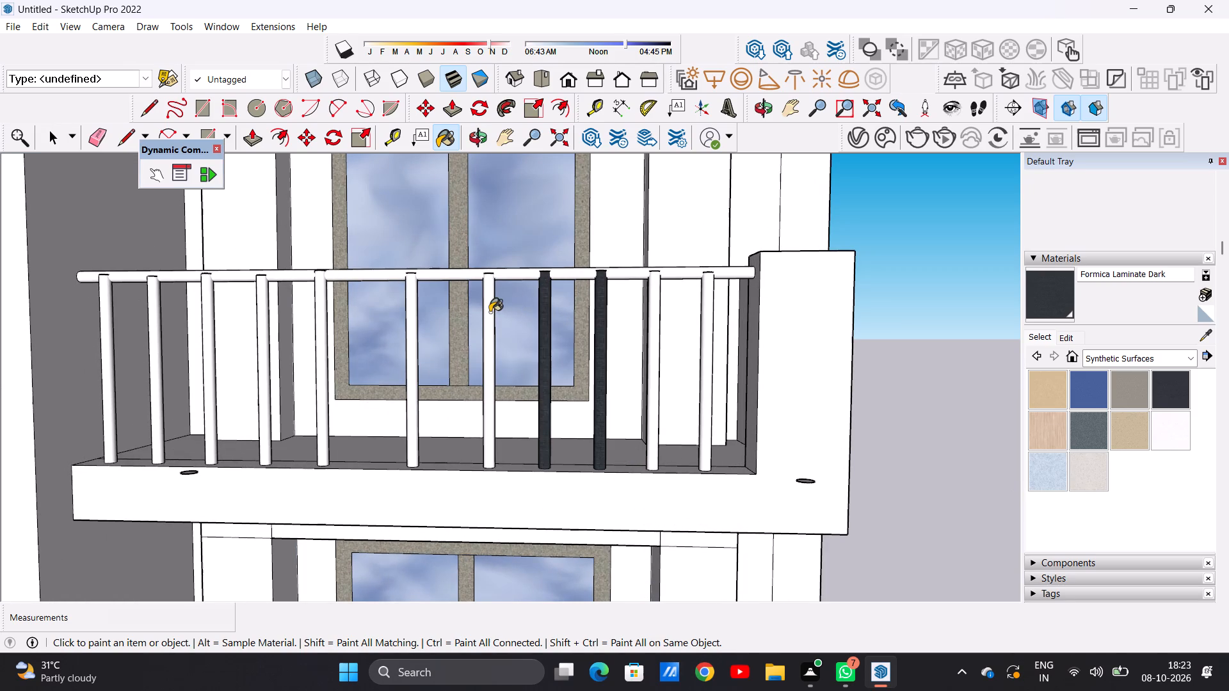
pyautogui.click(490, 312)
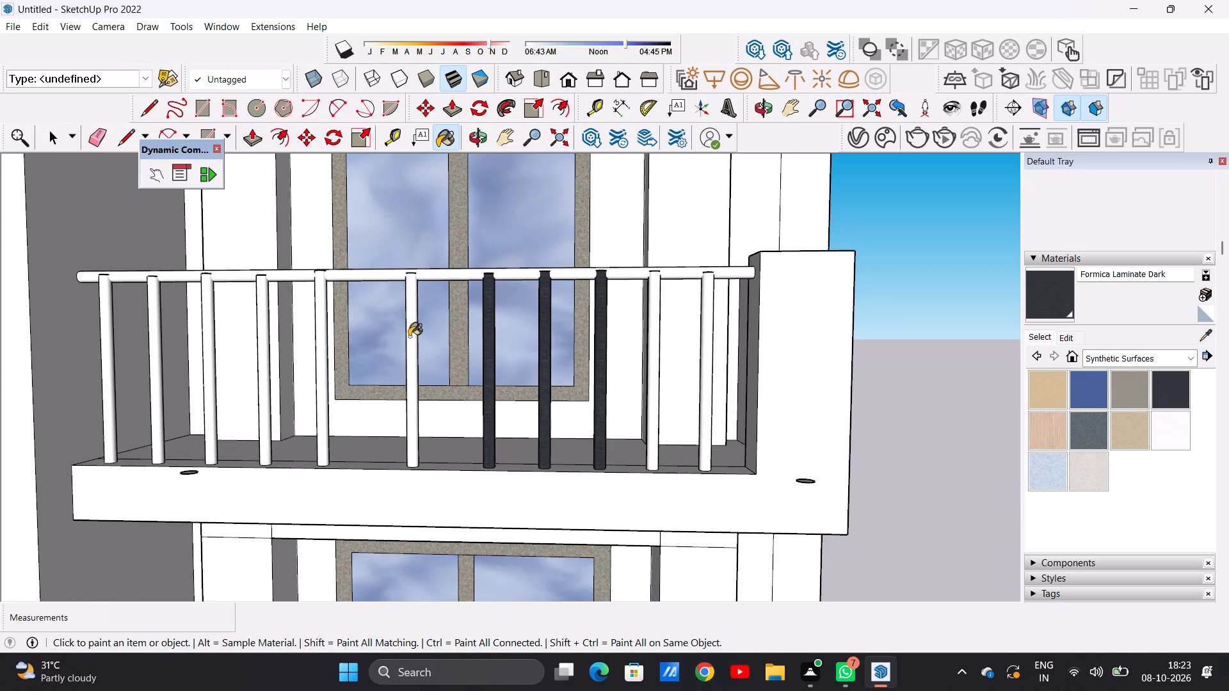
pyautogui.click(409, 337)
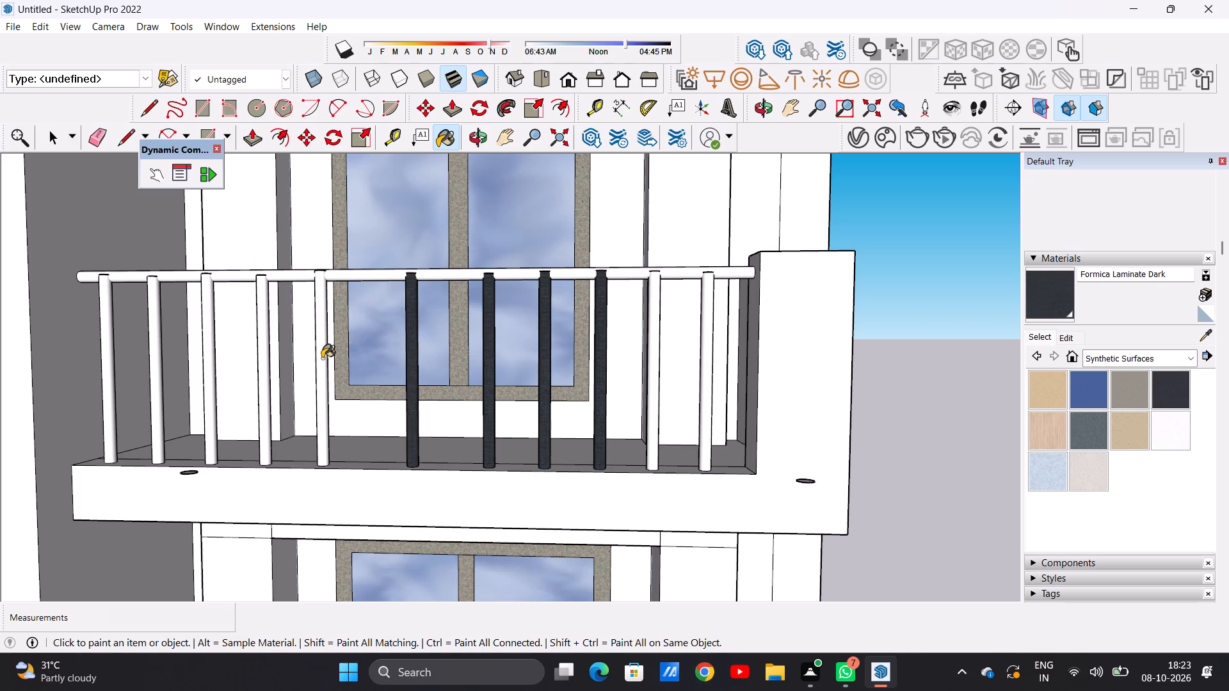
pyautogui.click(322, 358)
pyautogui.press('space')
# Delete the stray circle, face and outline, at the outer end of the partly painted balcony's front edge.
pyautogui.scroll(-4, 491, 374)
pyautogui.moveTo(482, 376); pyautogui.dragTo(480, 536, button='middle')
pyautogui.scroll(3, 463, 442)
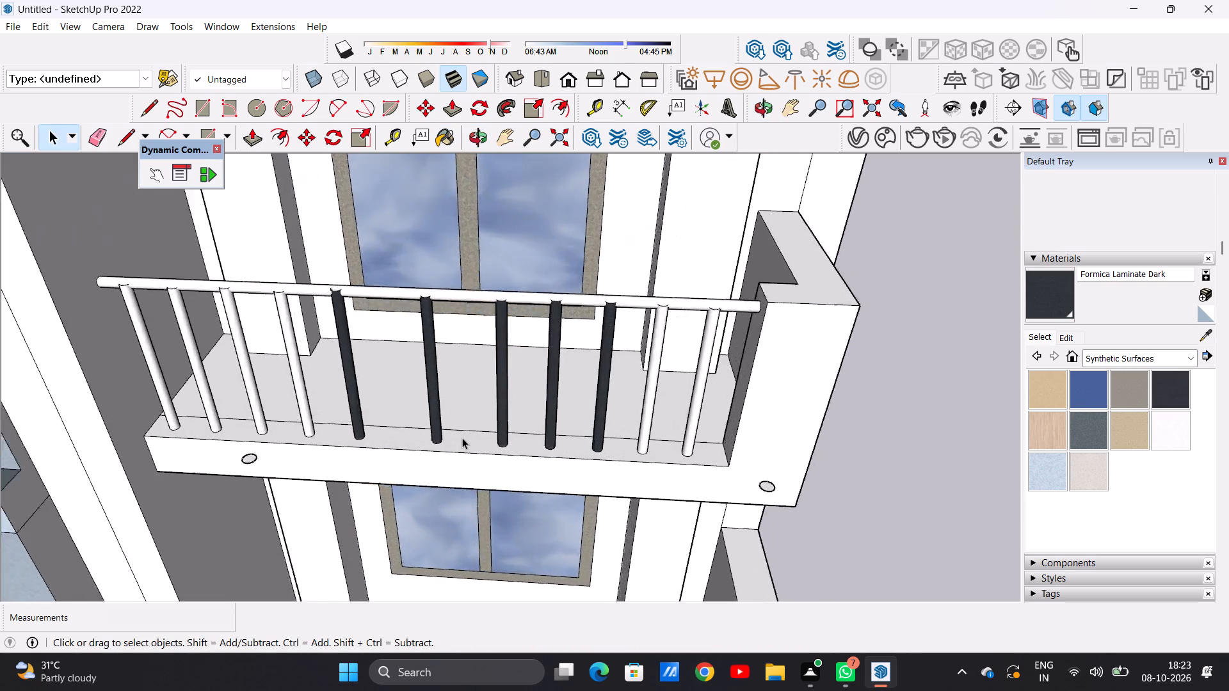
pyautogui.scroll(10, 462, 438)
pyautogui.scroll(-13, 462, 438)
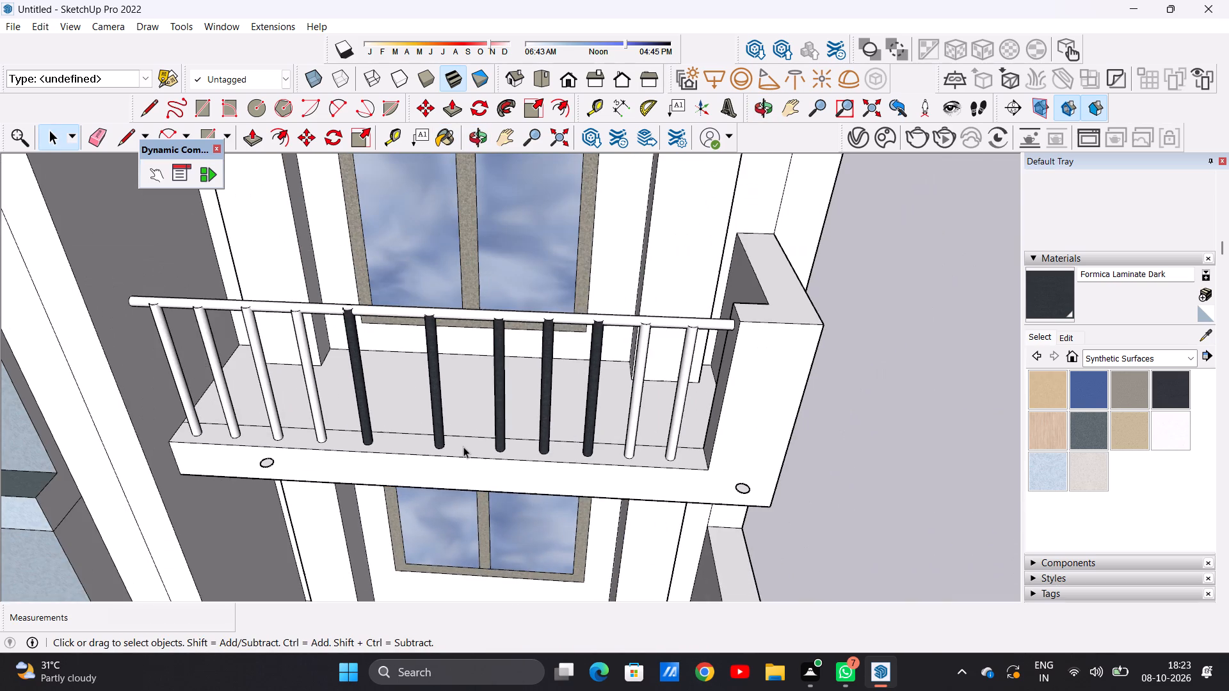
pyautogui.scroll(-1, 463, 447)
pyautogui.moveTo(678, 494); pyautogui.dragTo(688, 425, button='middle')
pyautogui.scroll(8, 725, 488)
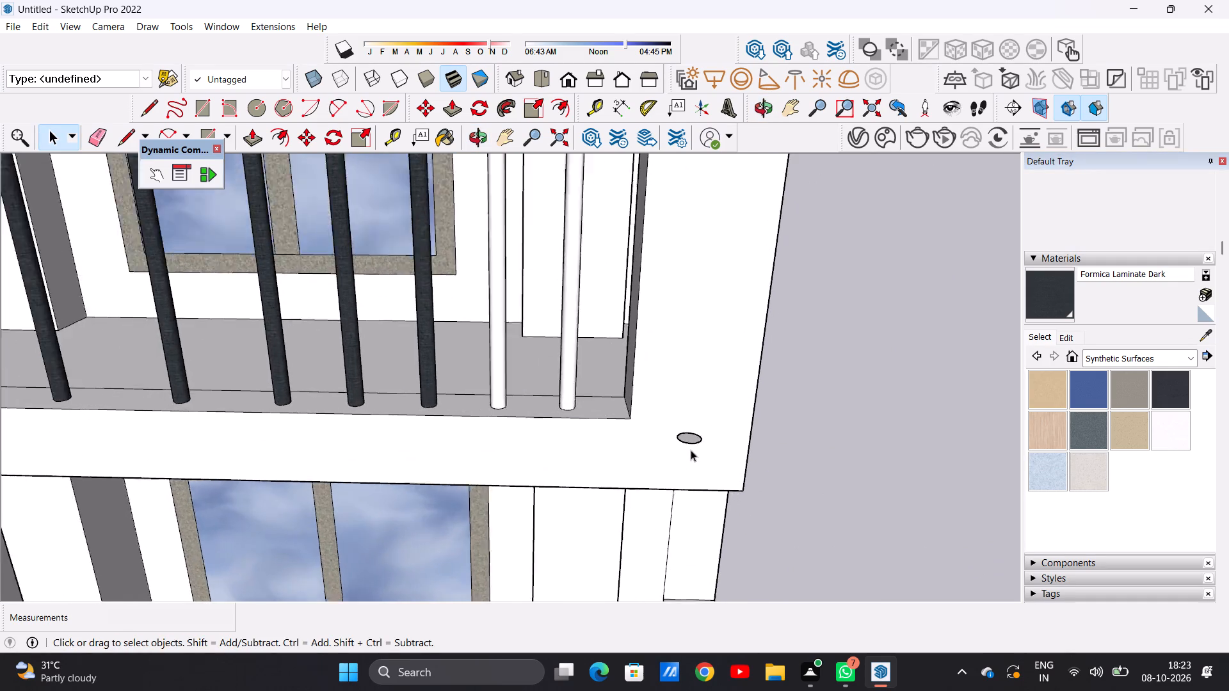
pyautogui.scroll(20, 691, 450)
pyautogui.moveTo(705, 498); pyautogui.dragTo(709, 279, button='middle')
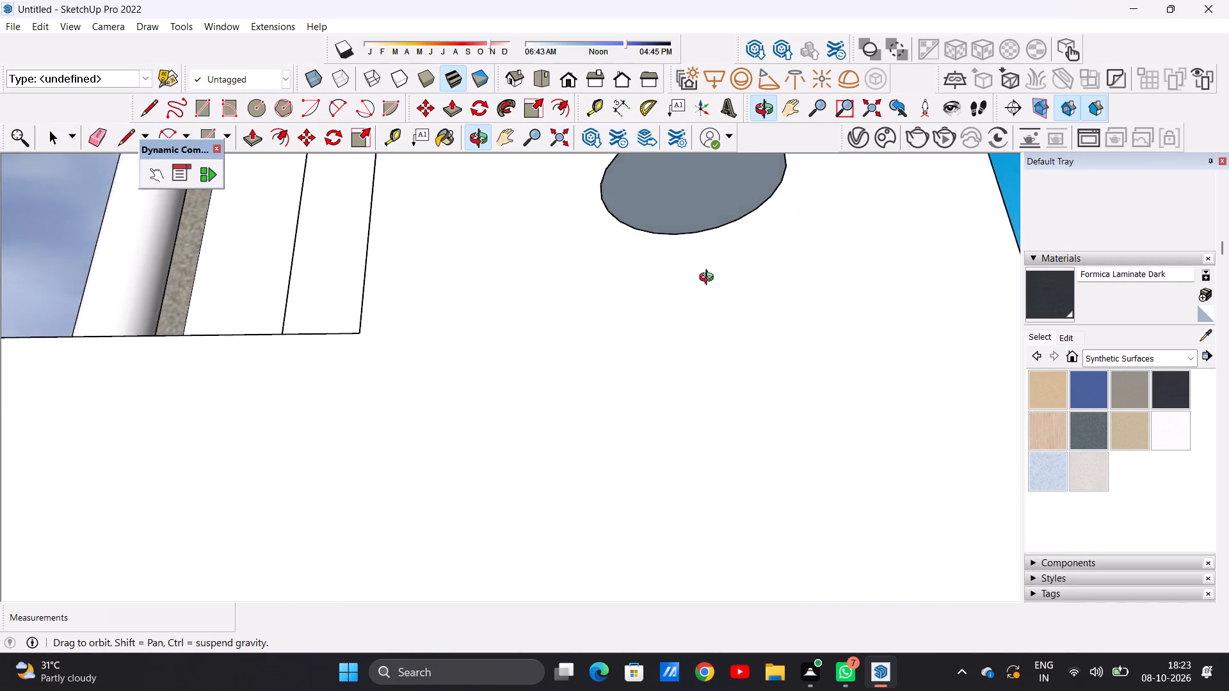
pyautogui.moveTo(709, 279); pyautogui.dragTo(743, 483, button='middle')
pyautogui.click(732, 405)
pyautogui.click(732, 405)
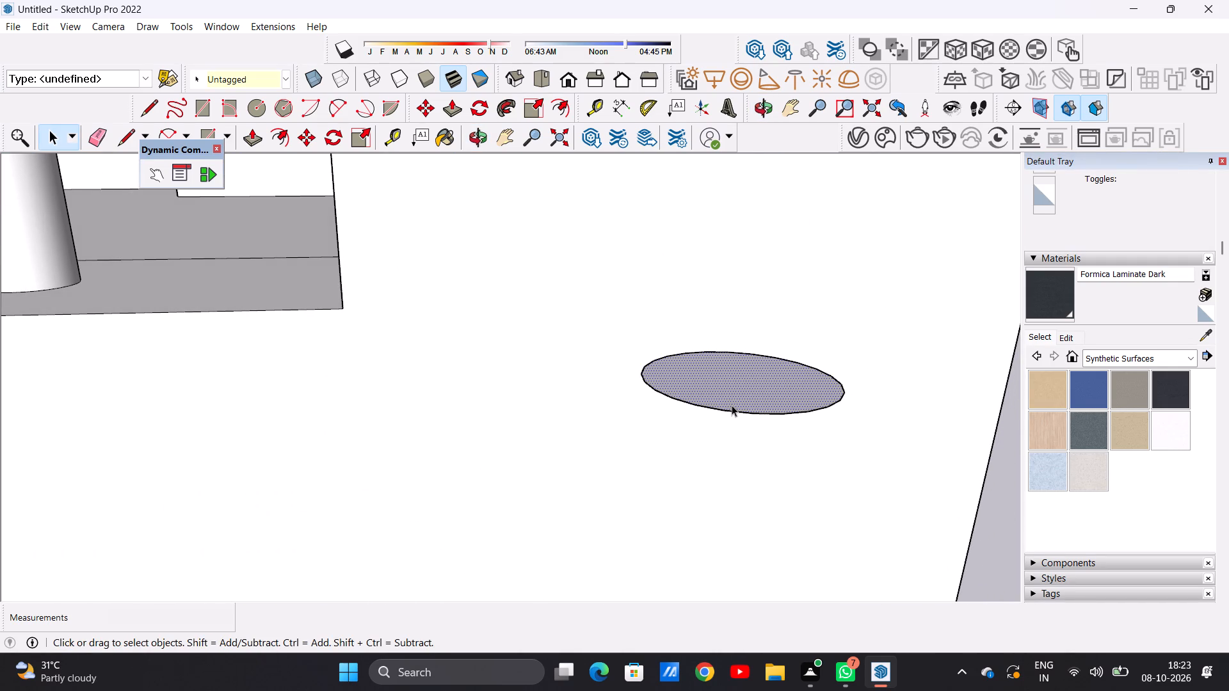
pyautogui.tripleClick(732, 405)
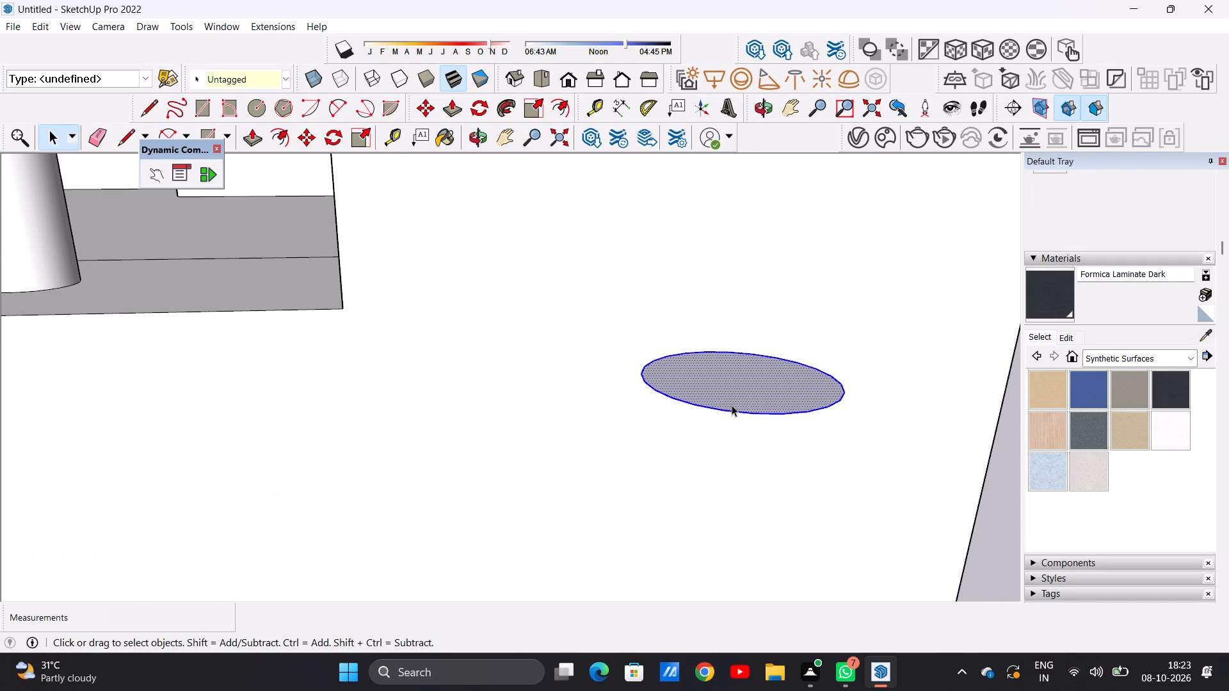
pyautogui.scroll(-20, 686, 445)
pyautogui.scroll(-11, 686, 445)
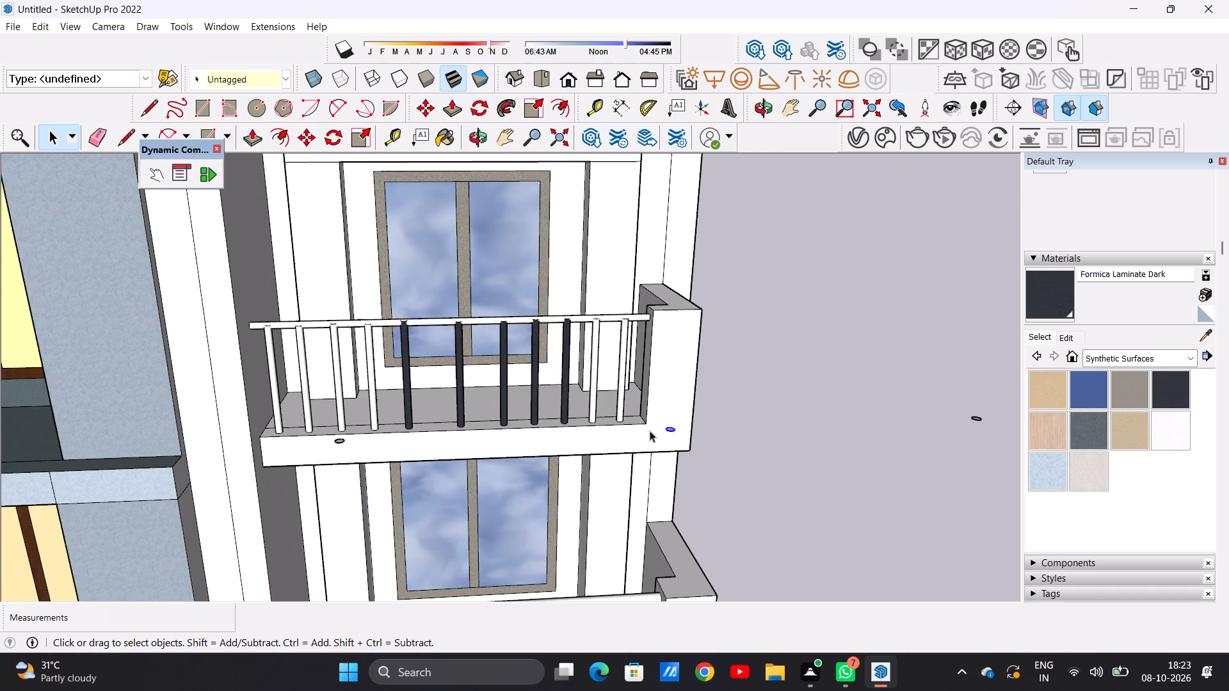
pyautogui.scroll(13, 673, 433)
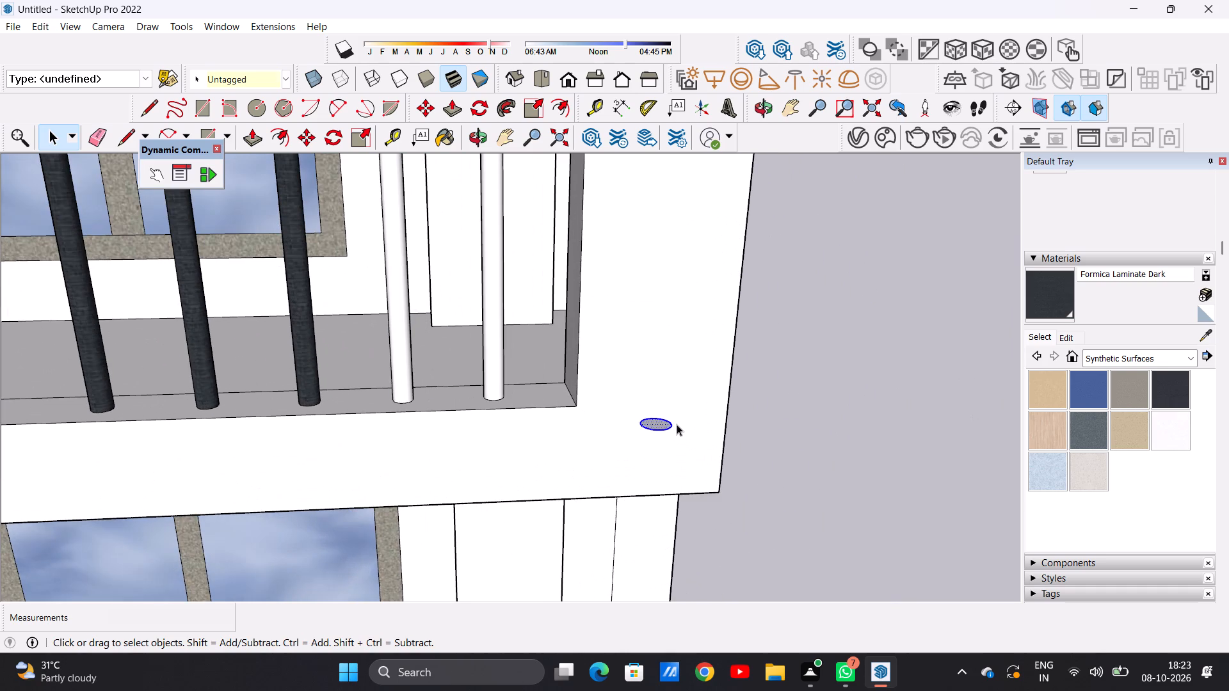
pyautogui.press('Delete')
# Delete the stray circle, face and outline, floating in empty space beyond the right wing's outer side.
pyautogui.scroll(-12, 639, 430)
pyautogui.moveTo(533, 429); pyautogui.dragTo(515, 426, button='middle')
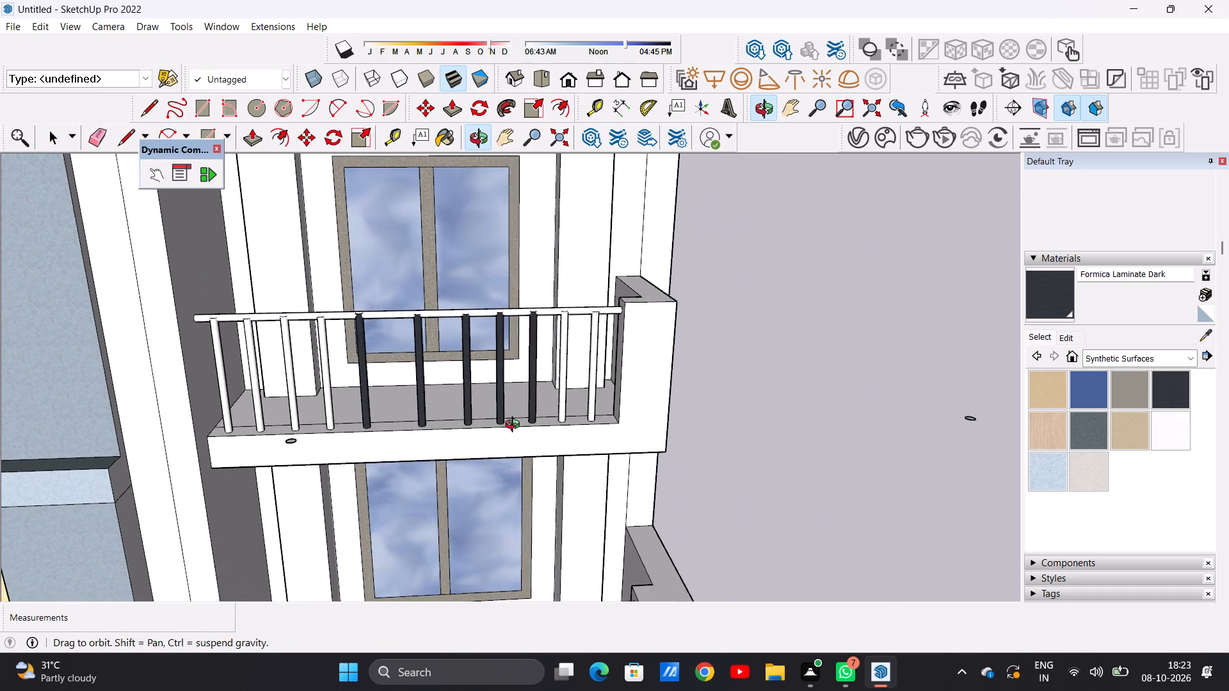
pyautogui.moveTo(515, 426); pyautogui.dragTo(543, 426, button='middle')
pyautogui.scroll(6, 973, 377)
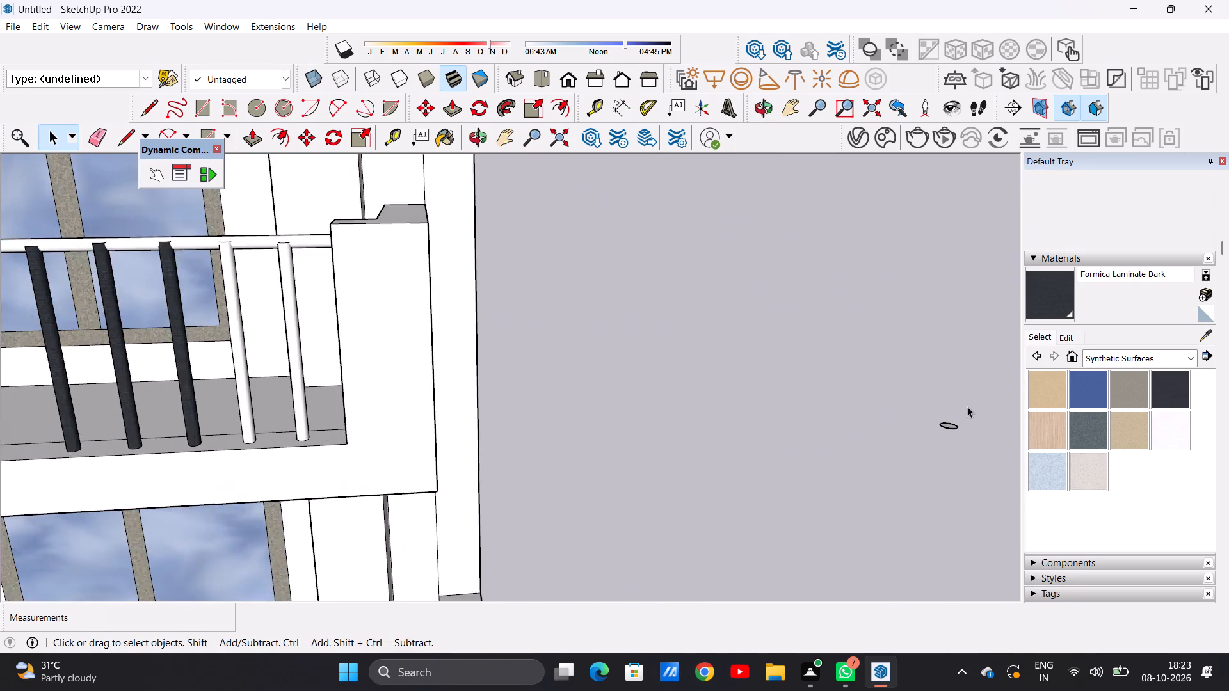
pyautogui.scroll(9, 967, 406)
pyautogui.doubleClick(931, 463)
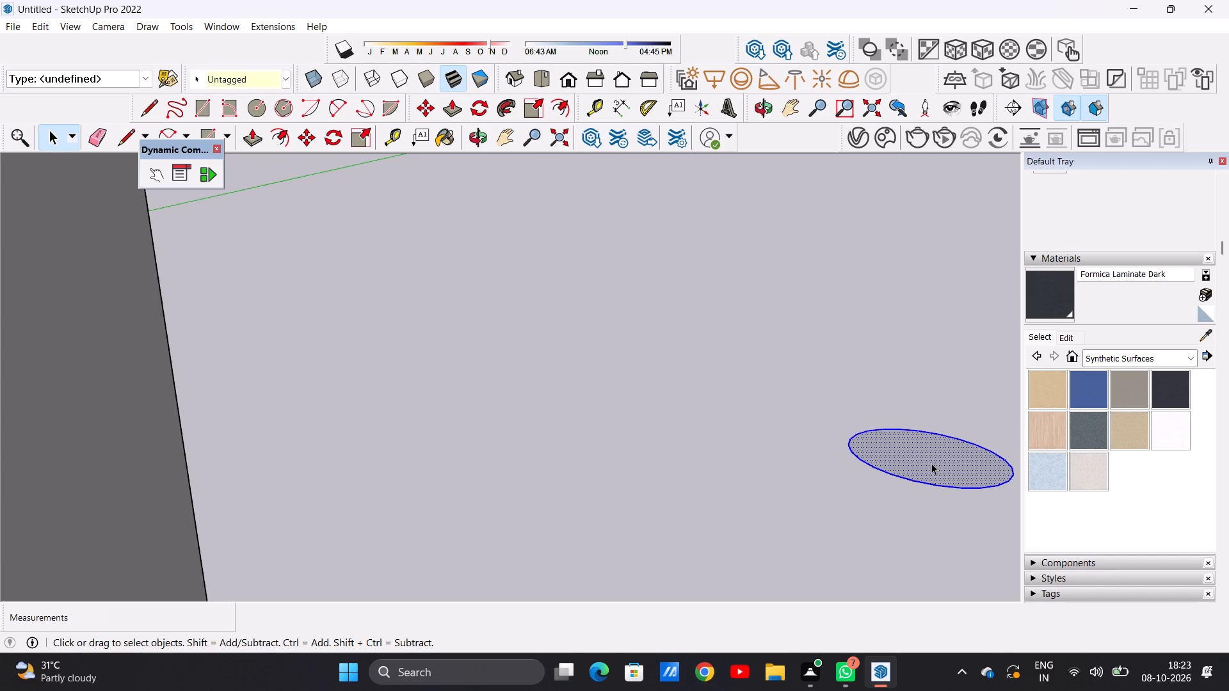
pyautogui.press('Delete')
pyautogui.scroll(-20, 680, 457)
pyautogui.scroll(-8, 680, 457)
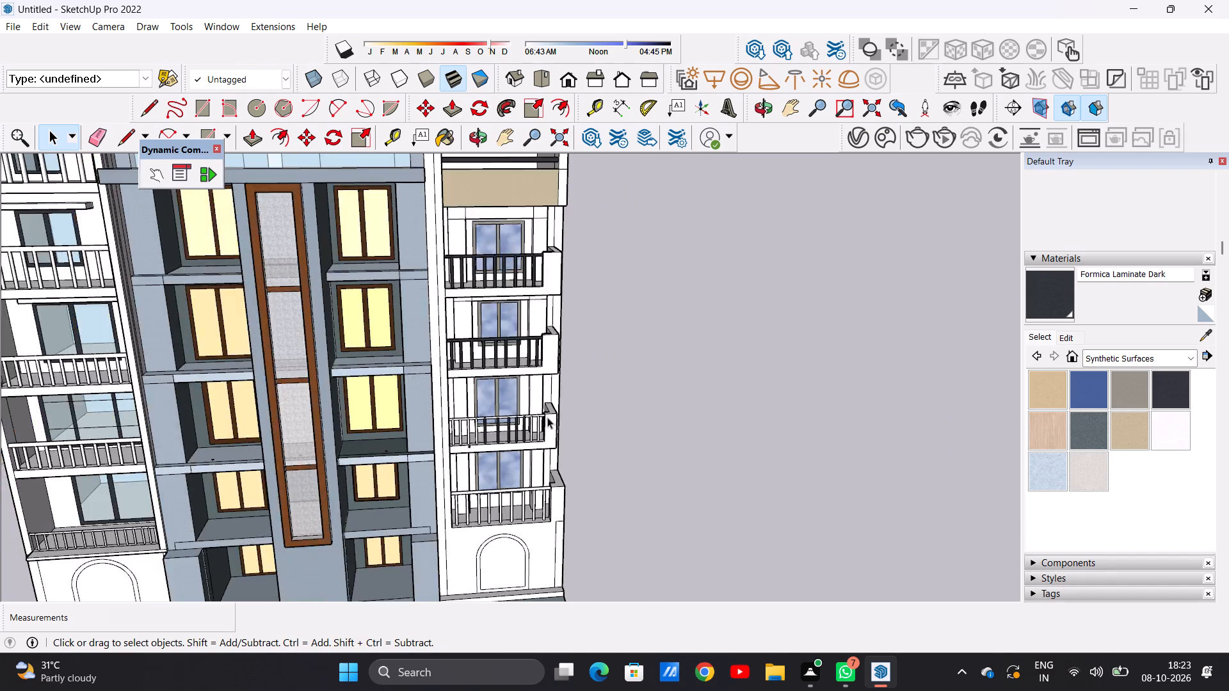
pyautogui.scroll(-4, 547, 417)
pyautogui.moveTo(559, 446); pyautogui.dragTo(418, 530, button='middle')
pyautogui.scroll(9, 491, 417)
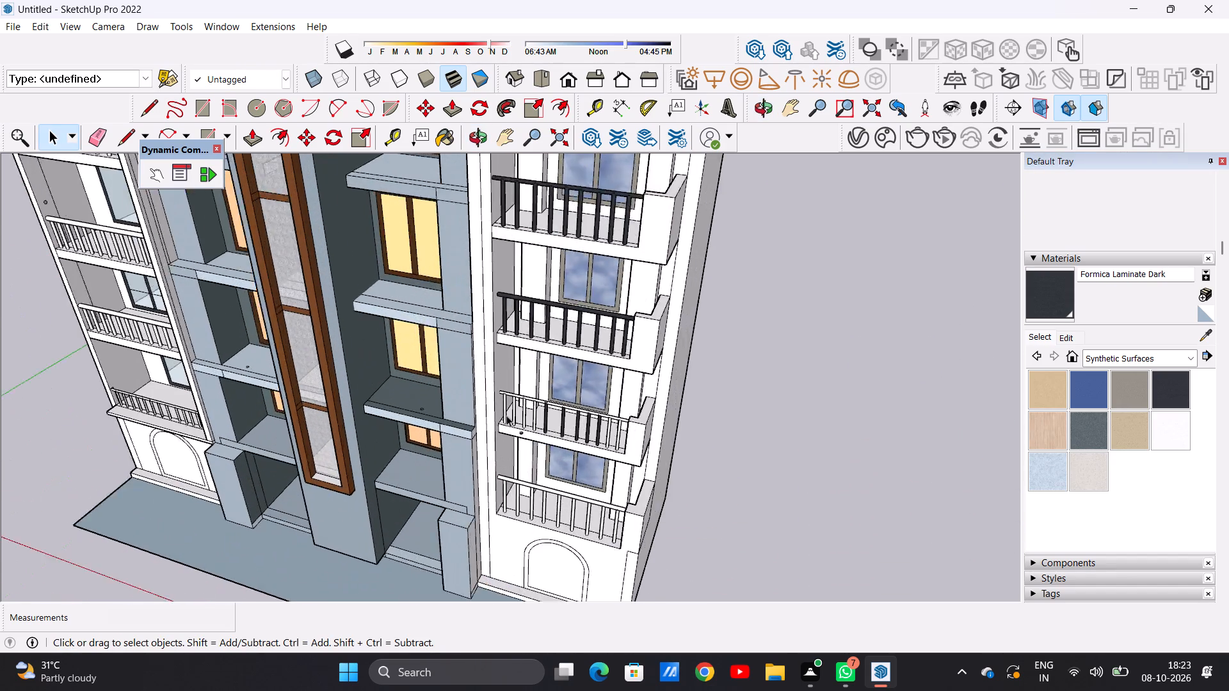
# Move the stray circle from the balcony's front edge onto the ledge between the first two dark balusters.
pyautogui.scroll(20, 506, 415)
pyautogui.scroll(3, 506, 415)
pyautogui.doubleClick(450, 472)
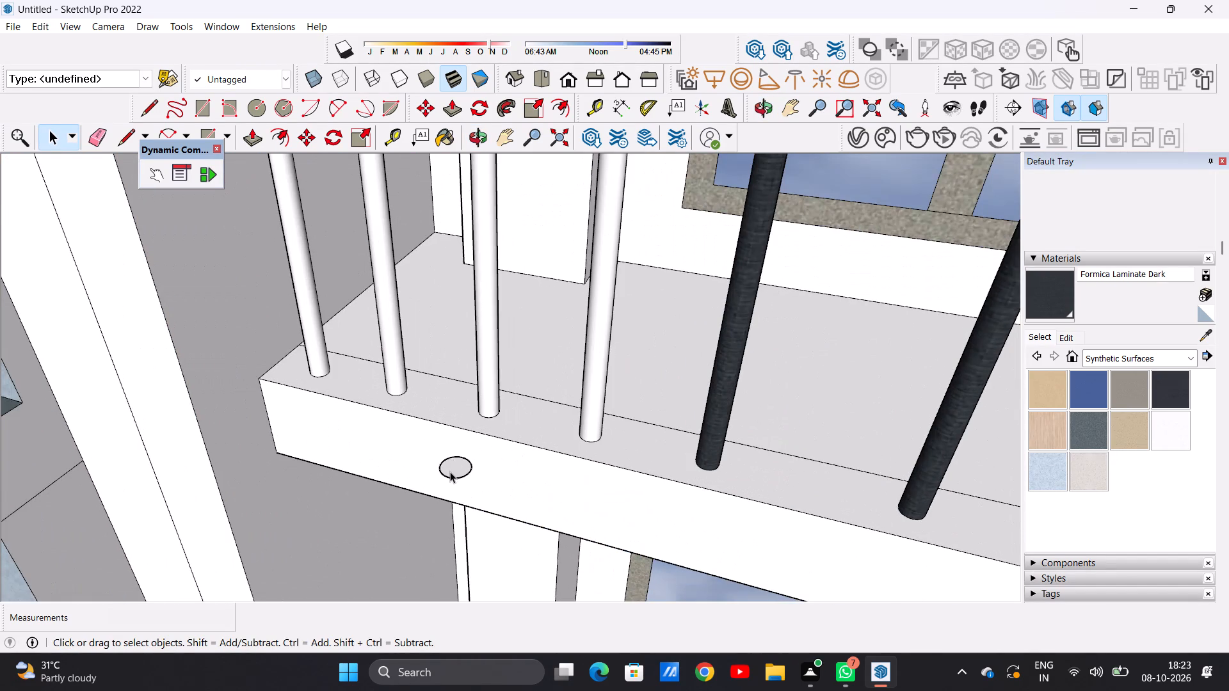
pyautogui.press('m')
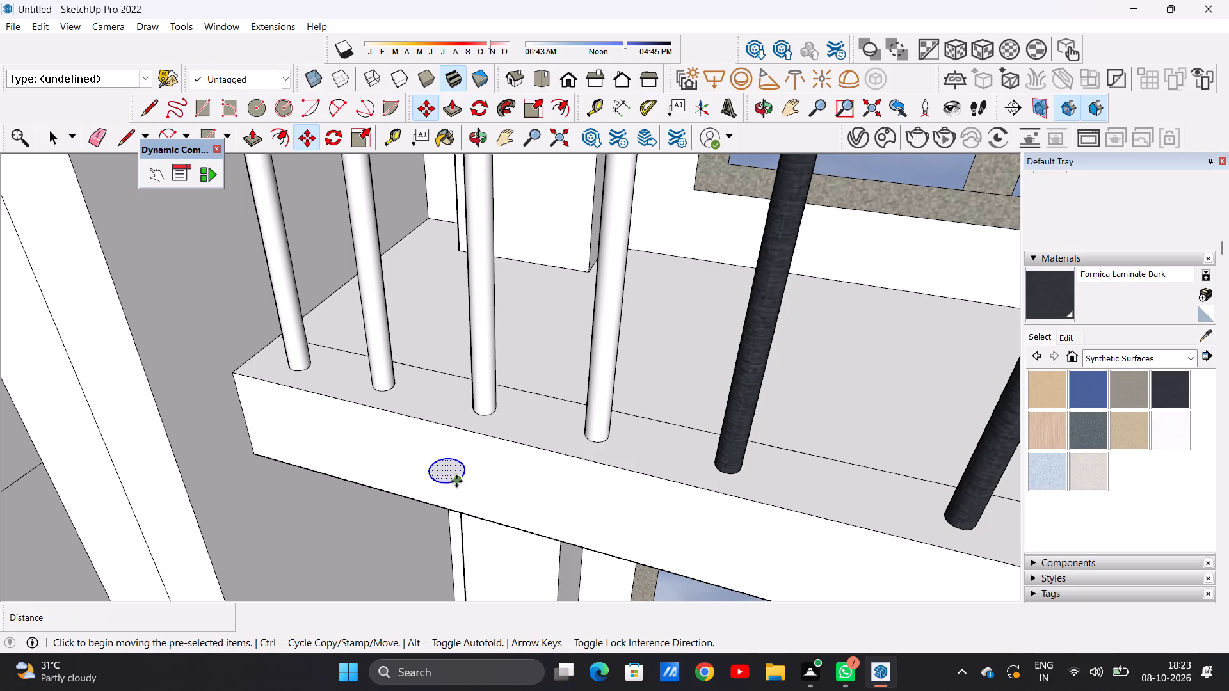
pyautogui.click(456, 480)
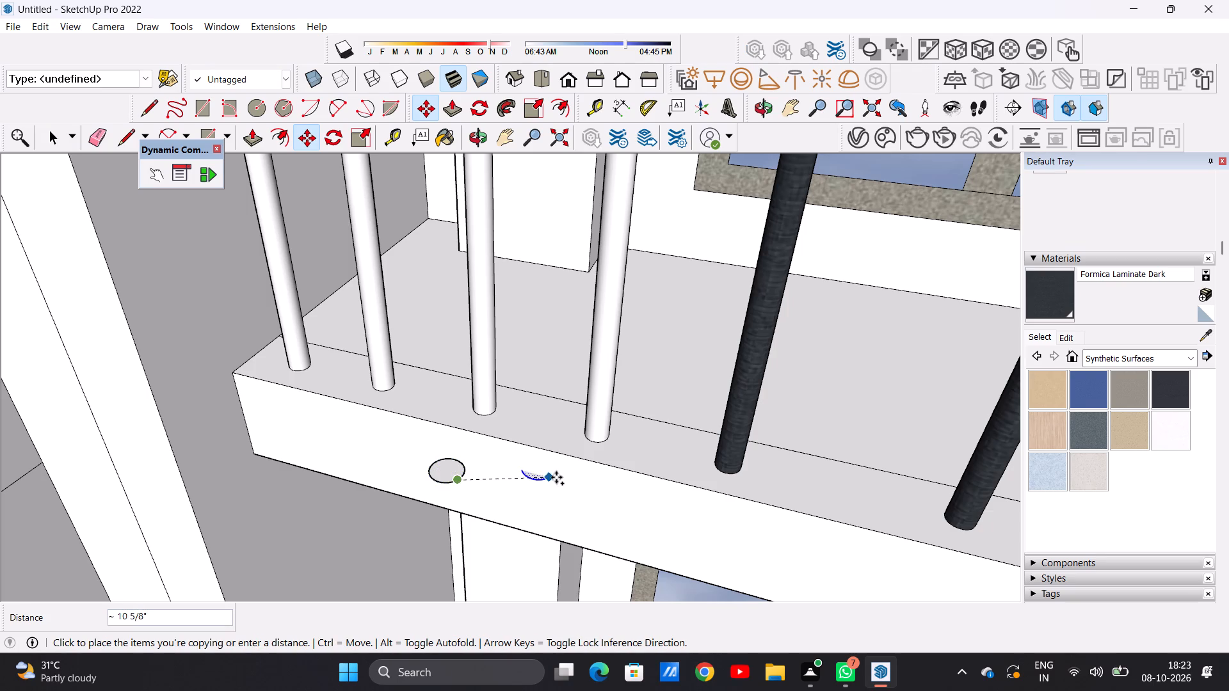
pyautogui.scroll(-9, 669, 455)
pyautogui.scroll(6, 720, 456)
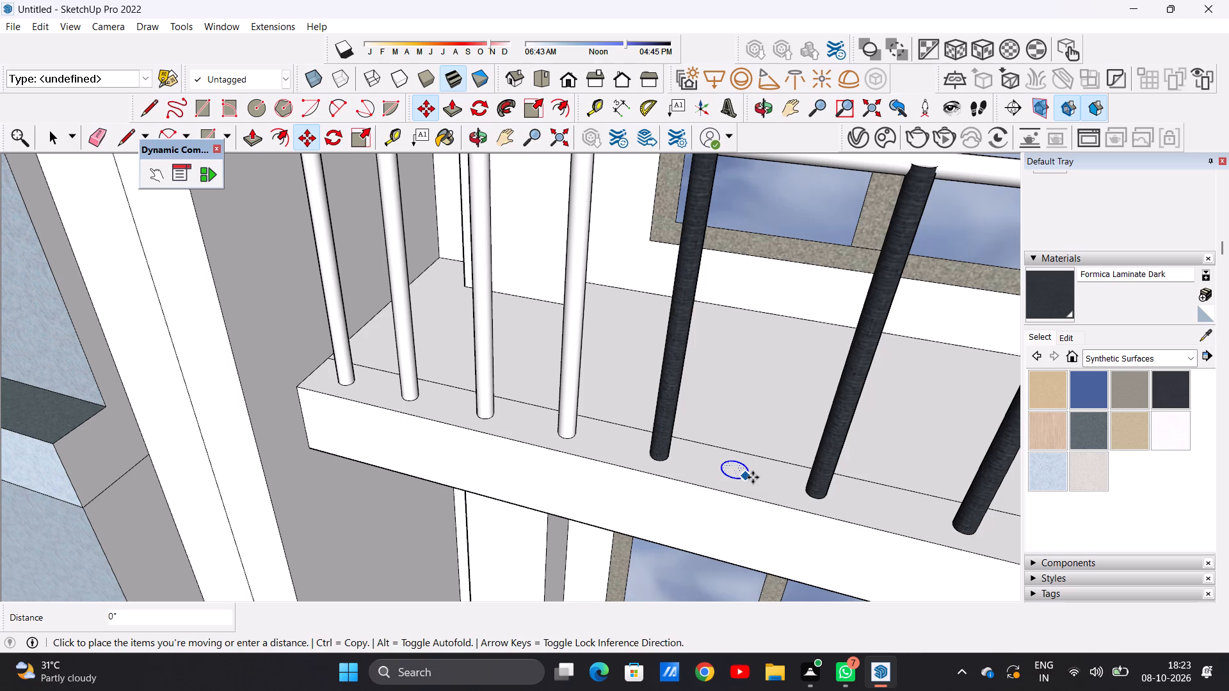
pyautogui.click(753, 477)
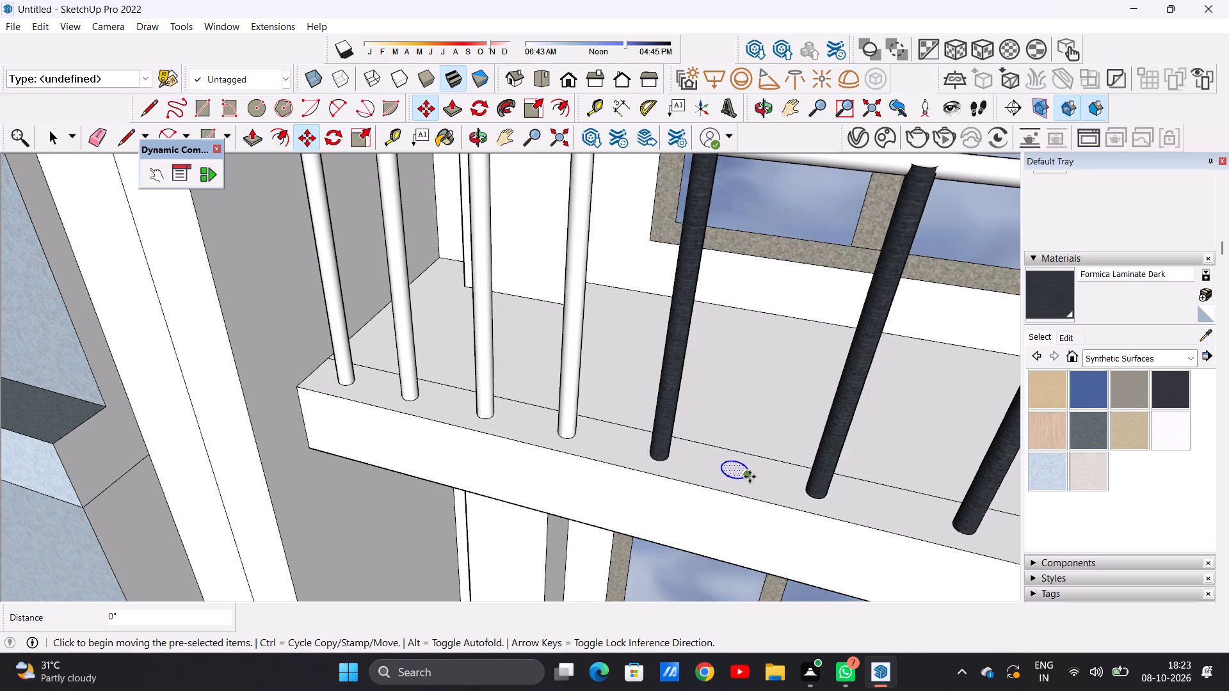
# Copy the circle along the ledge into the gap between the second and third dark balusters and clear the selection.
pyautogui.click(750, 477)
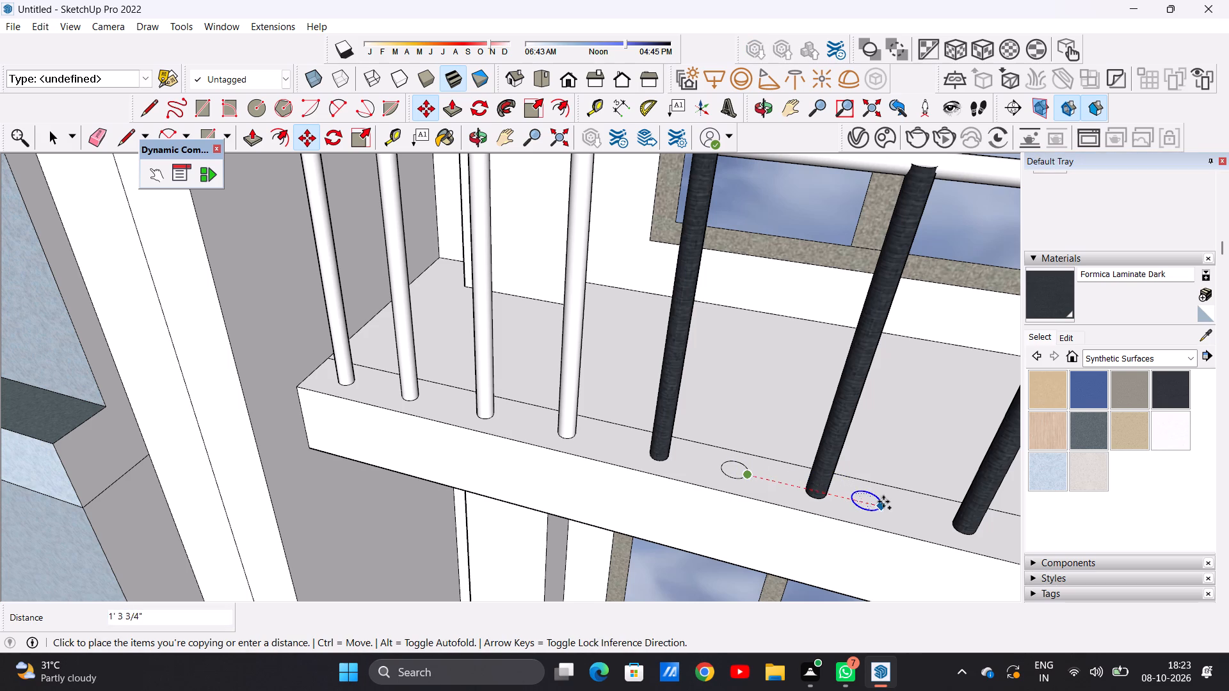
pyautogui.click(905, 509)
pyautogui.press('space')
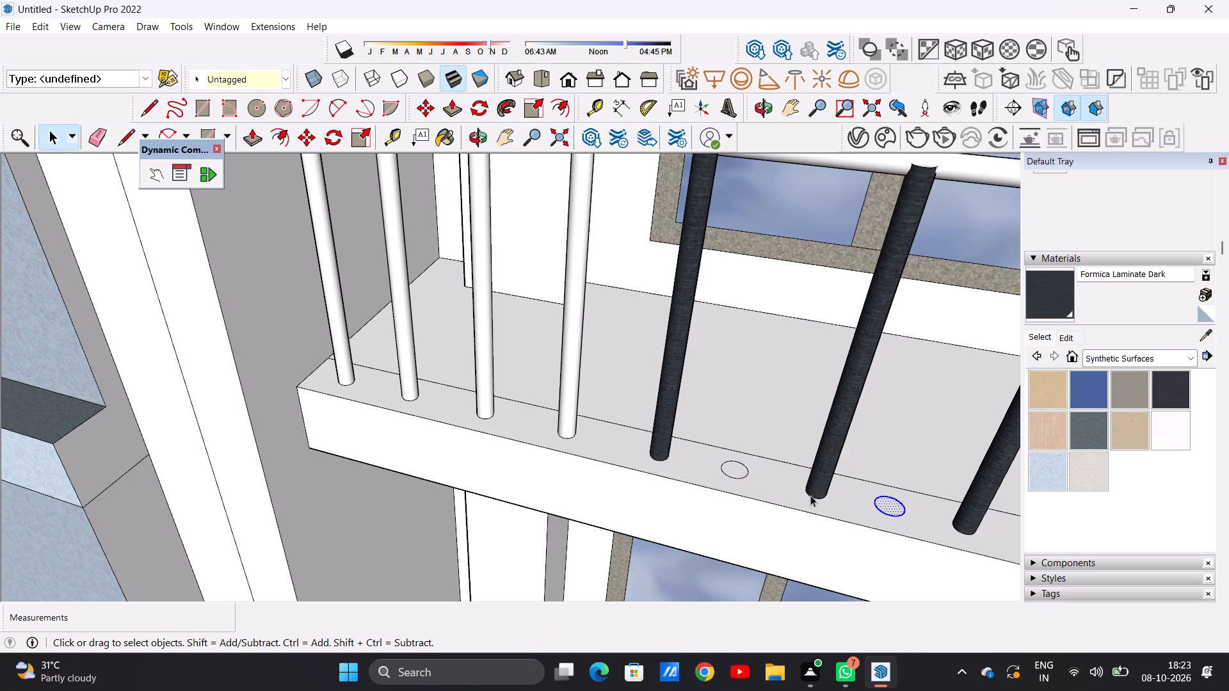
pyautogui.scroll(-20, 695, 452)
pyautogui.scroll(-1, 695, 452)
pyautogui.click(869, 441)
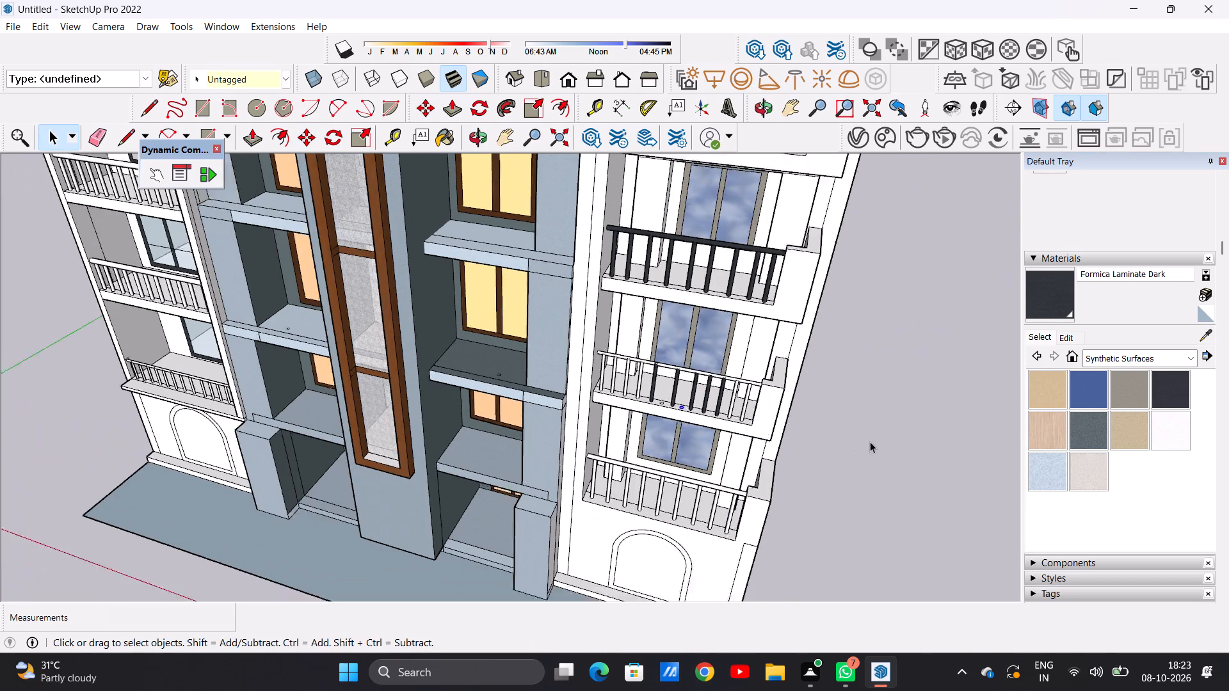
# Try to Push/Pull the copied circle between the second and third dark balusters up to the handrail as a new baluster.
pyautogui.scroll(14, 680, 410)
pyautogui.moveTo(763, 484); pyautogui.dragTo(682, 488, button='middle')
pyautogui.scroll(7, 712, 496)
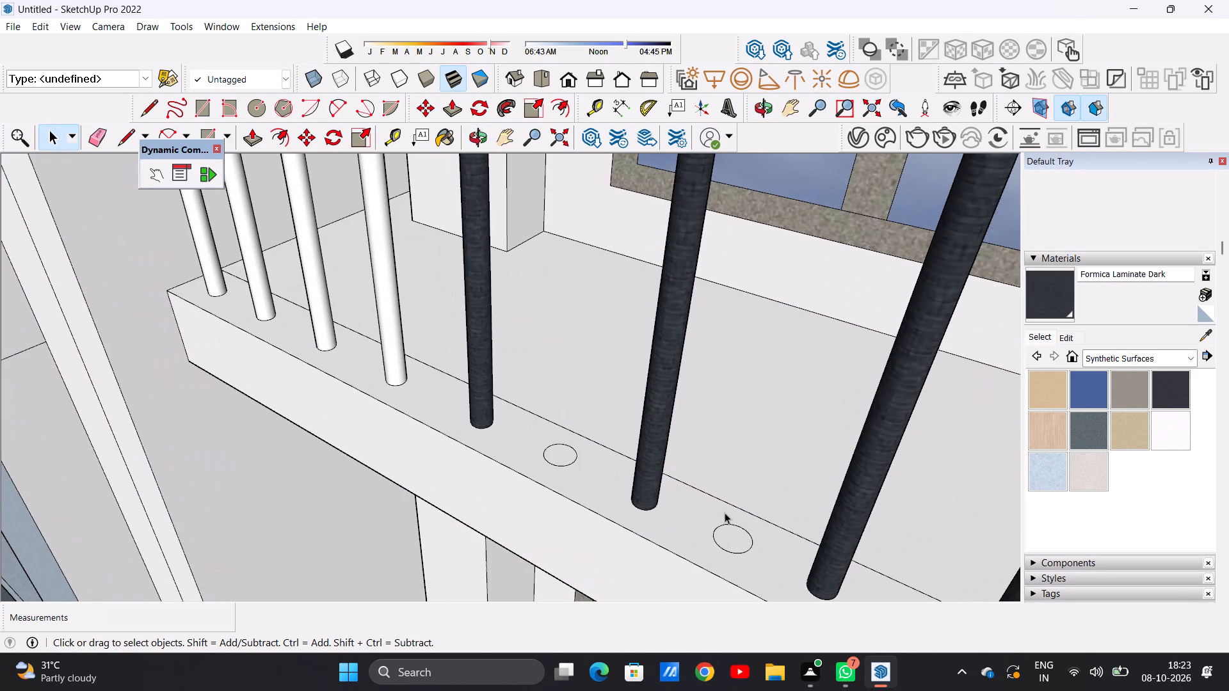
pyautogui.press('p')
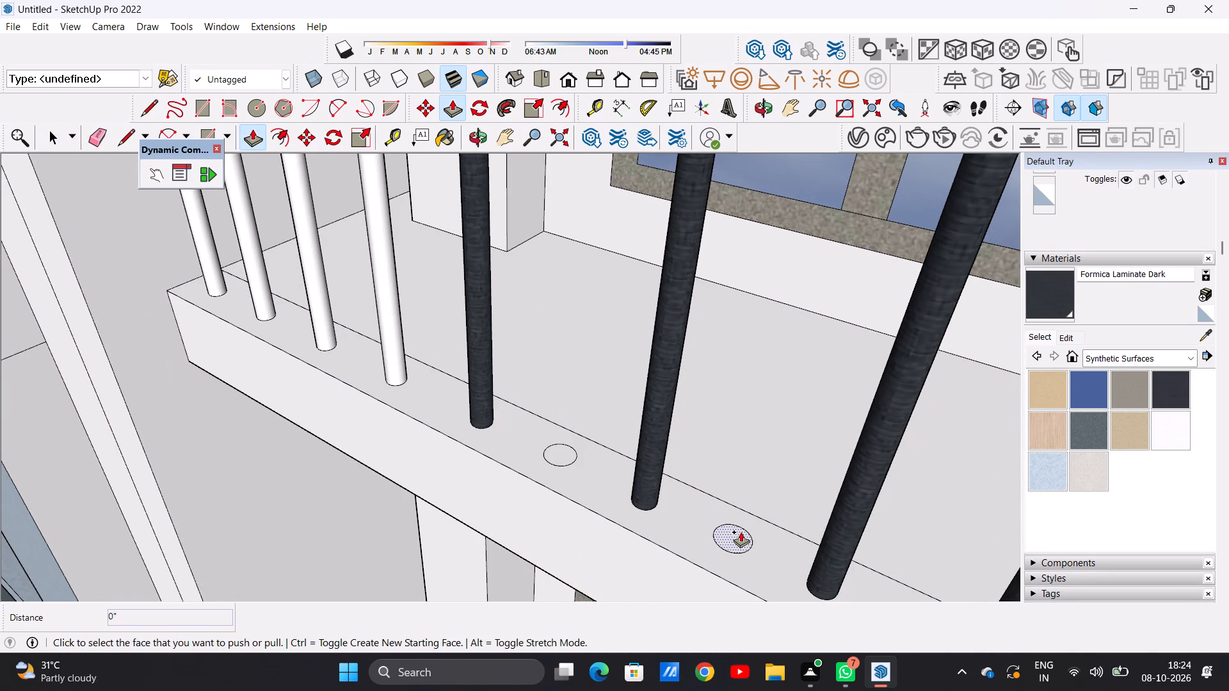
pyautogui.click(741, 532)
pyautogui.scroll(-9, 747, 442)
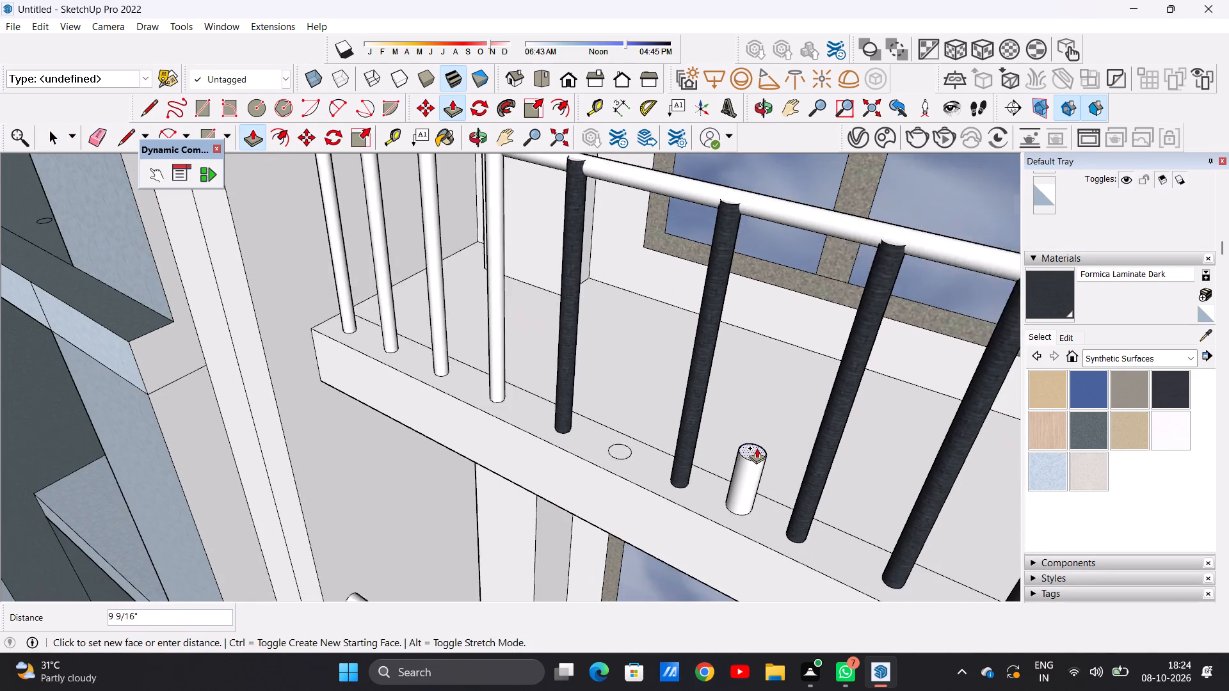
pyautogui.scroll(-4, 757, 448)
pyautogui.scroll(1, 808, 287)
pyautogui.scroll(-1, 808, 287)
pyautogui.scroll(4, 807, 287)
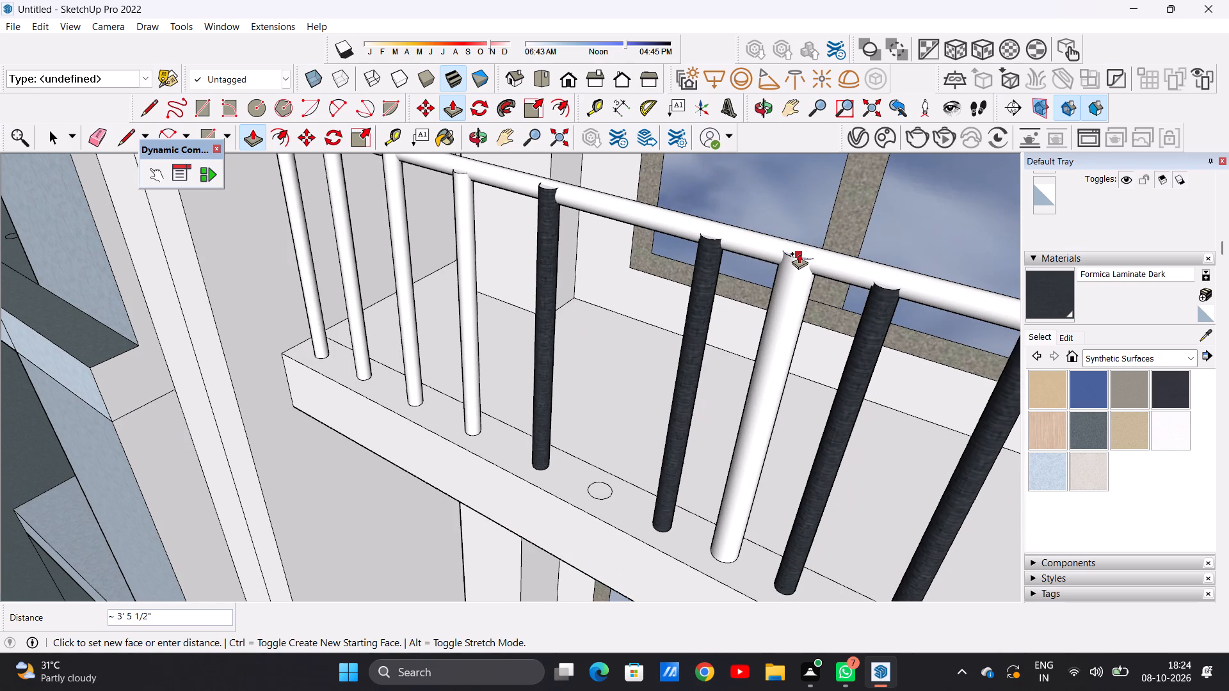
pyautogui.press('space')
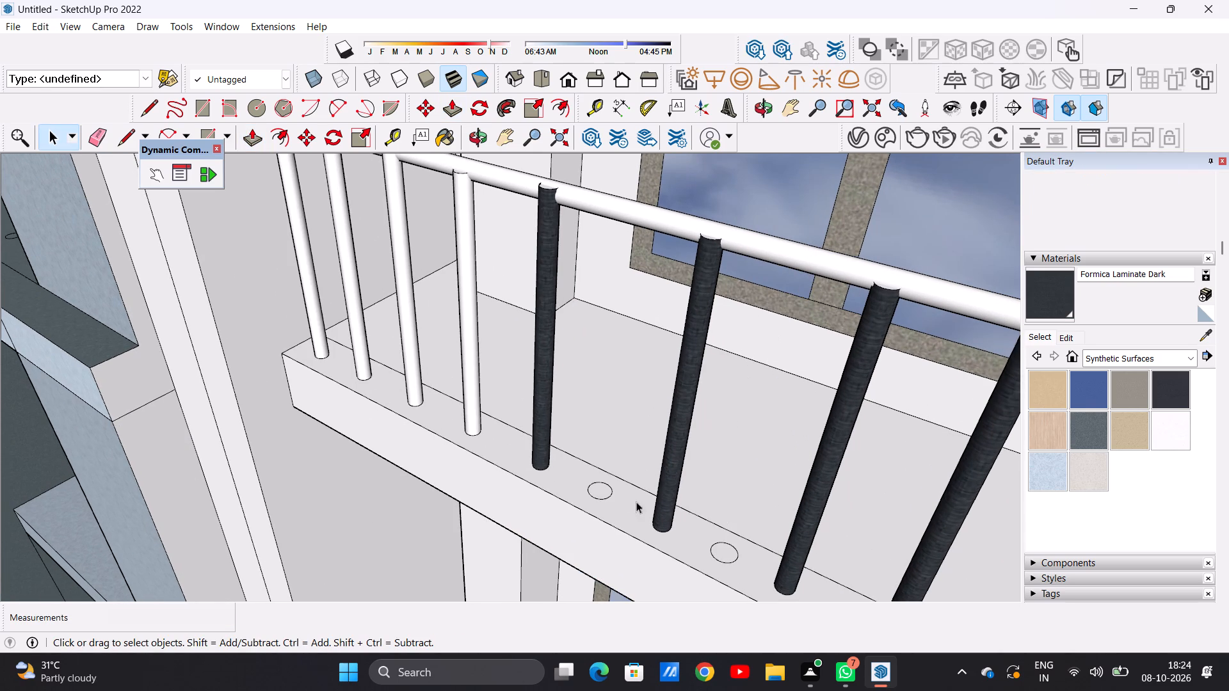
# Delete both circles, faces and outlines, from the balcony ledge between the dark balusters.
pyautogui.scroll(4, 719, 548)
pyautogui.doubleClick(721, 553)
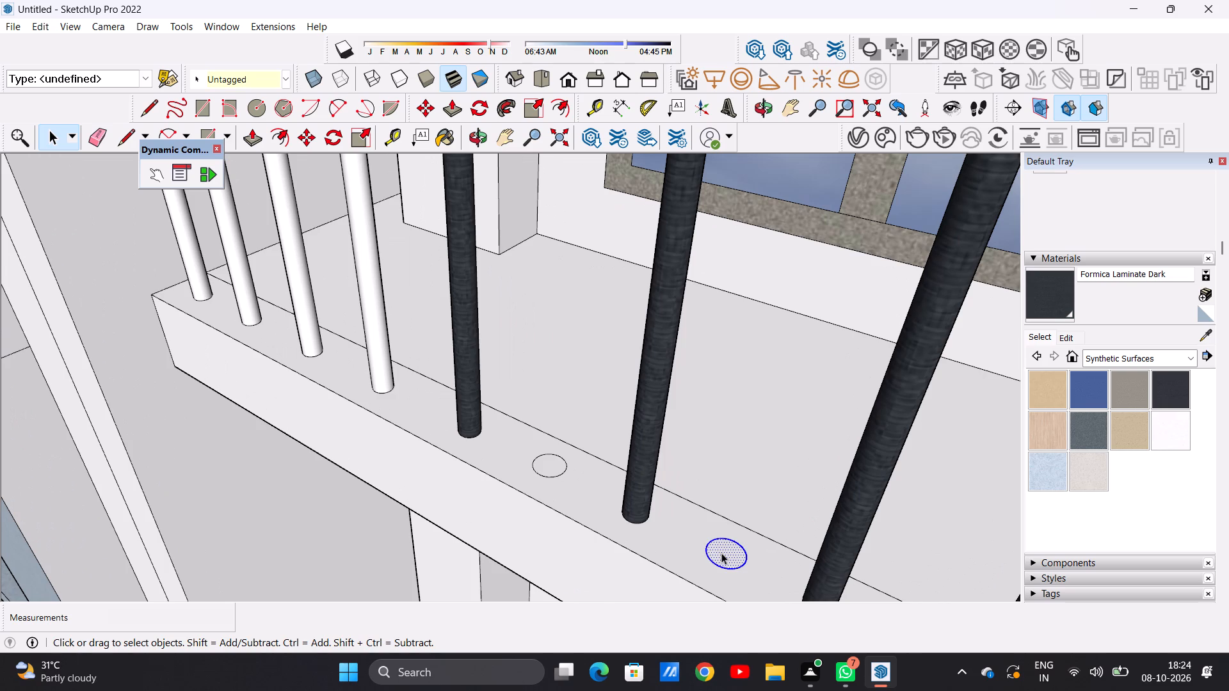
pyautogui.press('Delete')
pyautogui.doubleClick(548, 468)
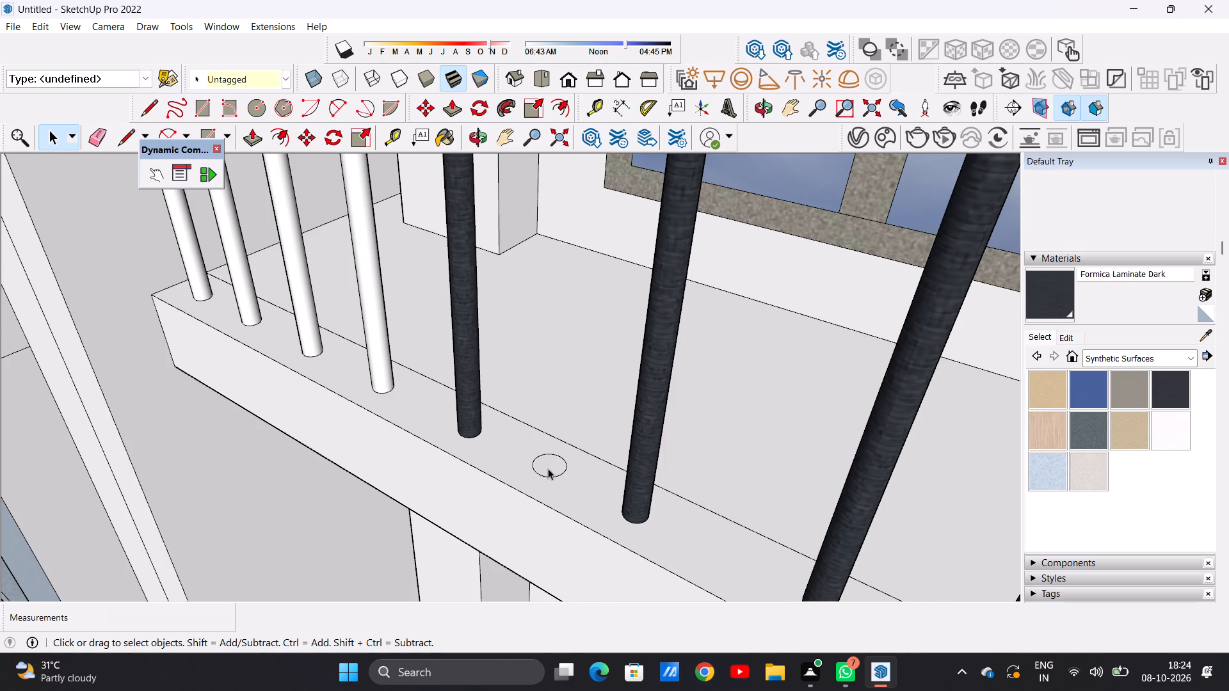
pyautogui.press('Delete')
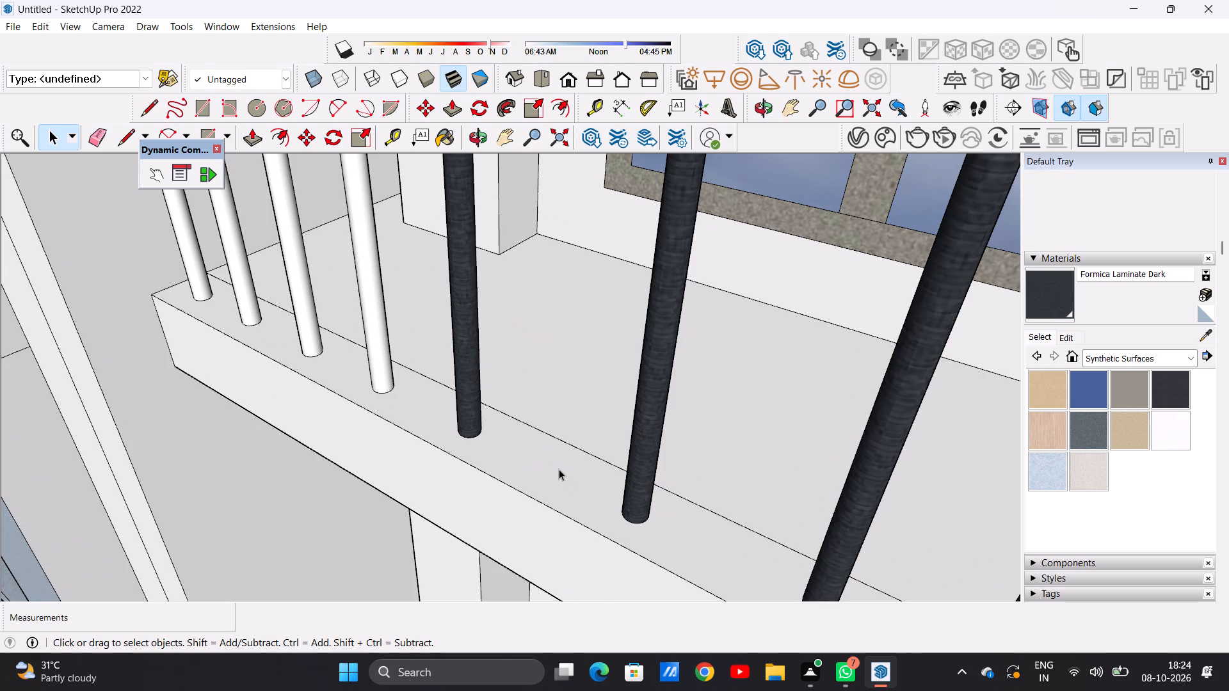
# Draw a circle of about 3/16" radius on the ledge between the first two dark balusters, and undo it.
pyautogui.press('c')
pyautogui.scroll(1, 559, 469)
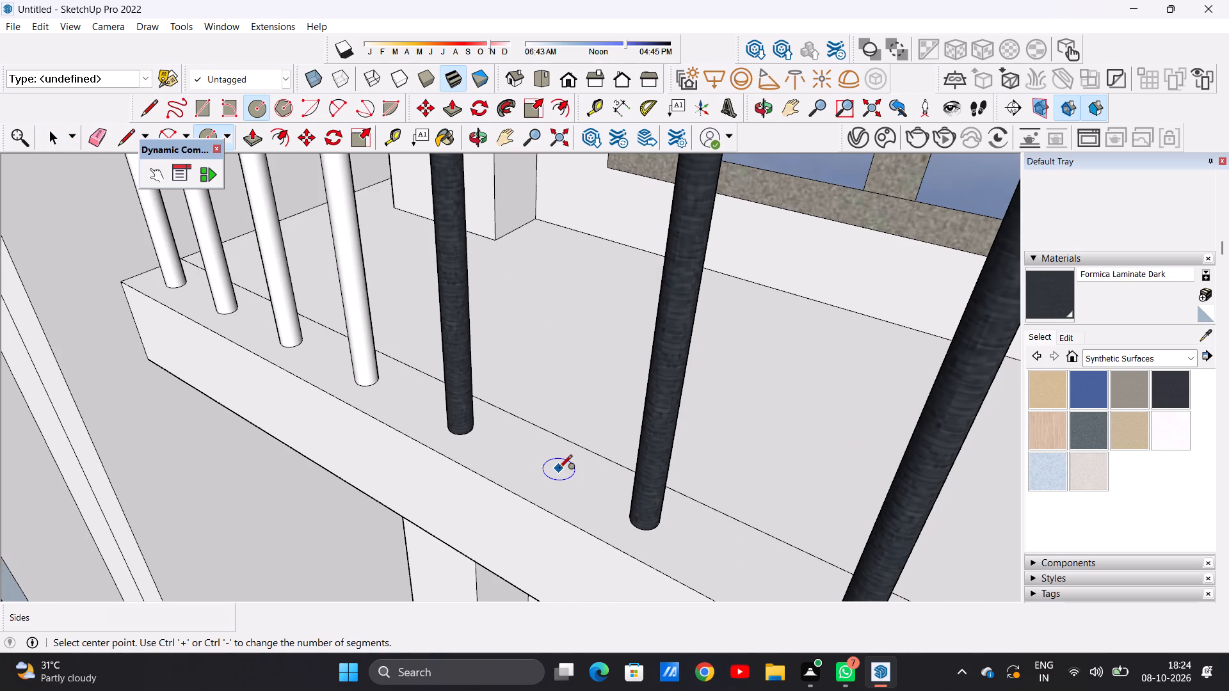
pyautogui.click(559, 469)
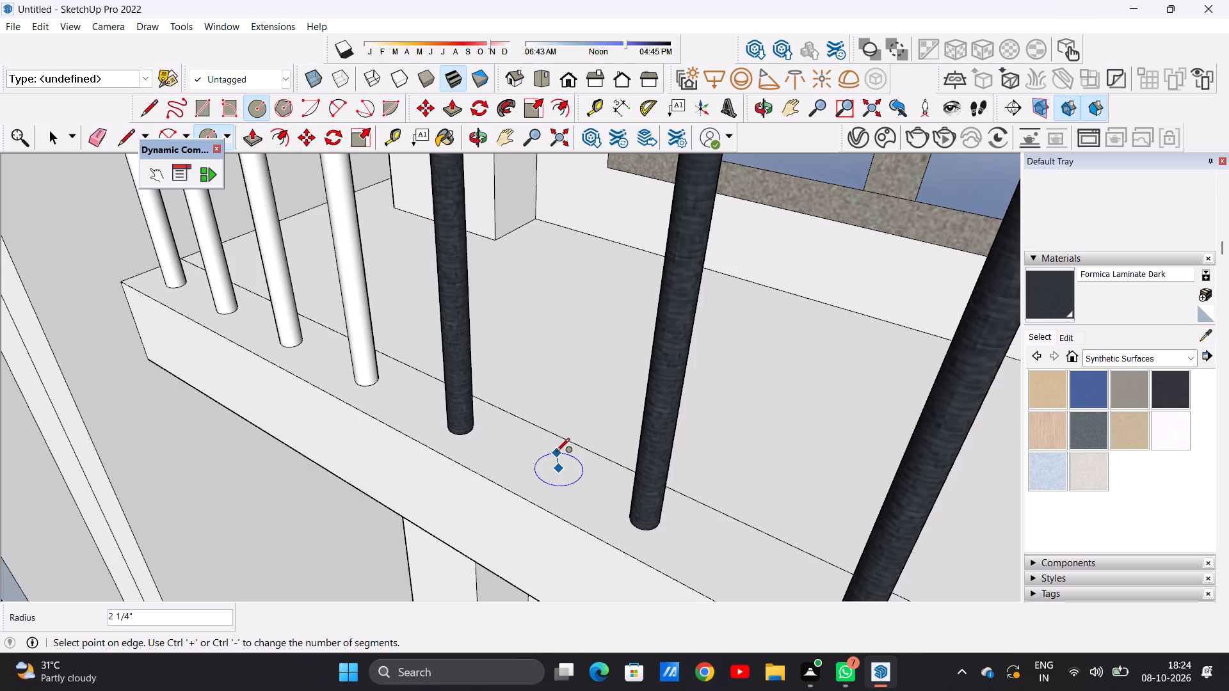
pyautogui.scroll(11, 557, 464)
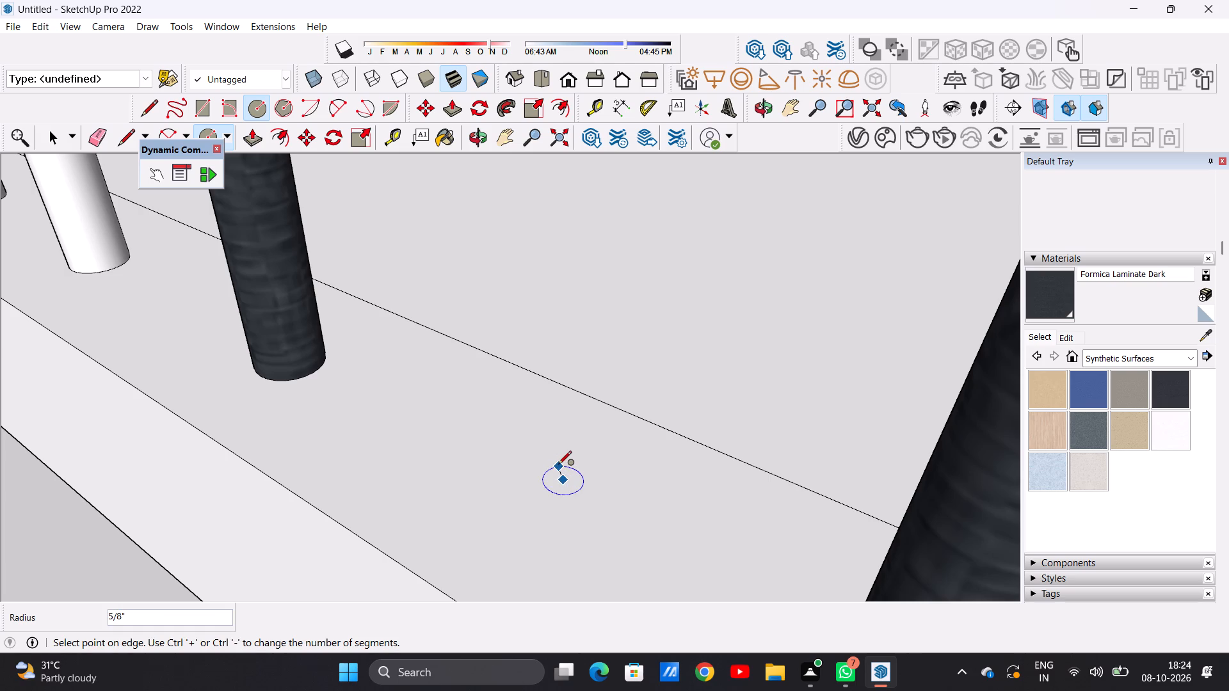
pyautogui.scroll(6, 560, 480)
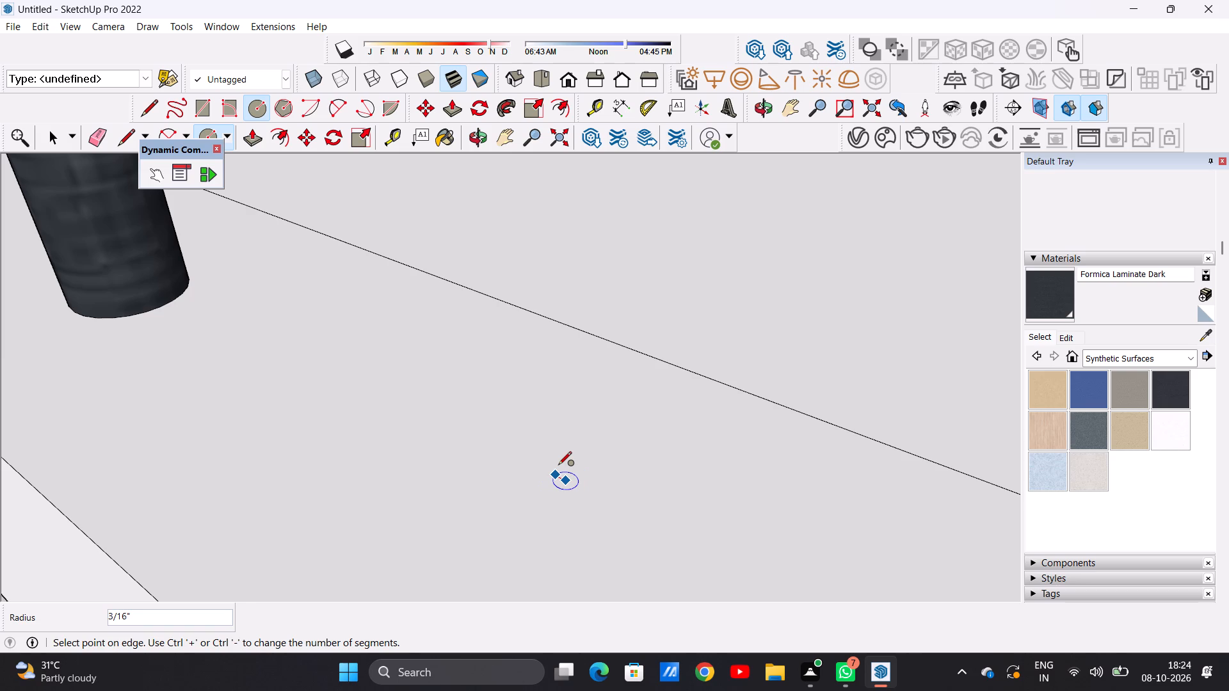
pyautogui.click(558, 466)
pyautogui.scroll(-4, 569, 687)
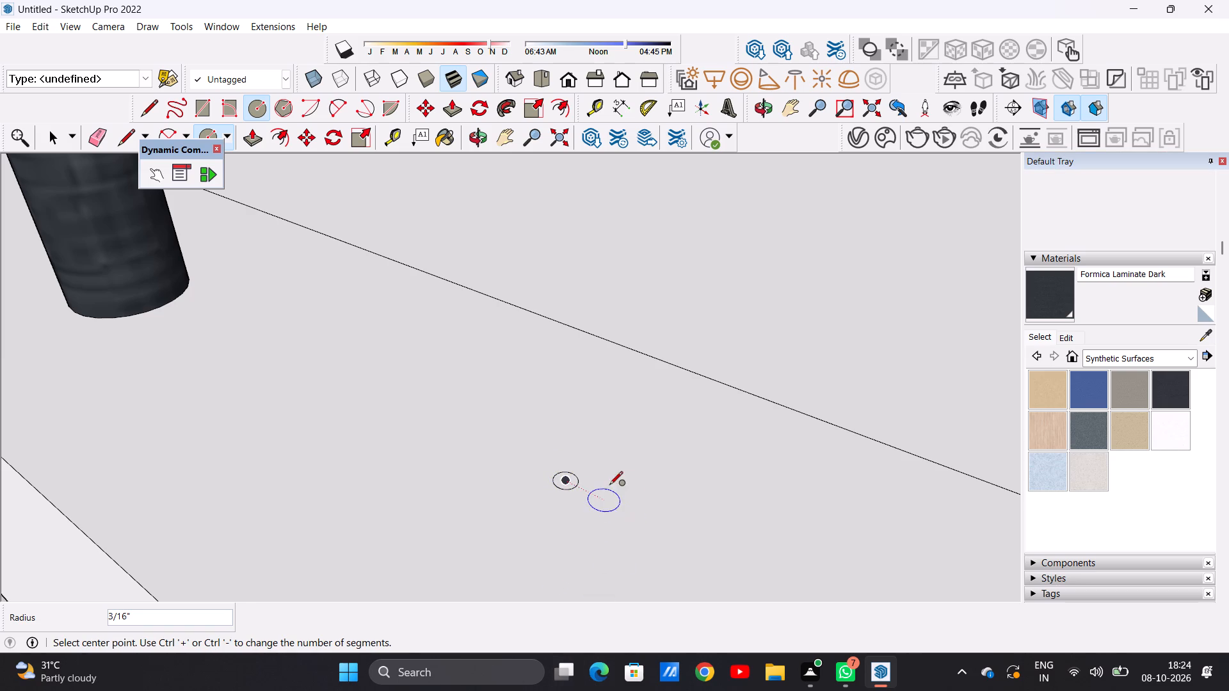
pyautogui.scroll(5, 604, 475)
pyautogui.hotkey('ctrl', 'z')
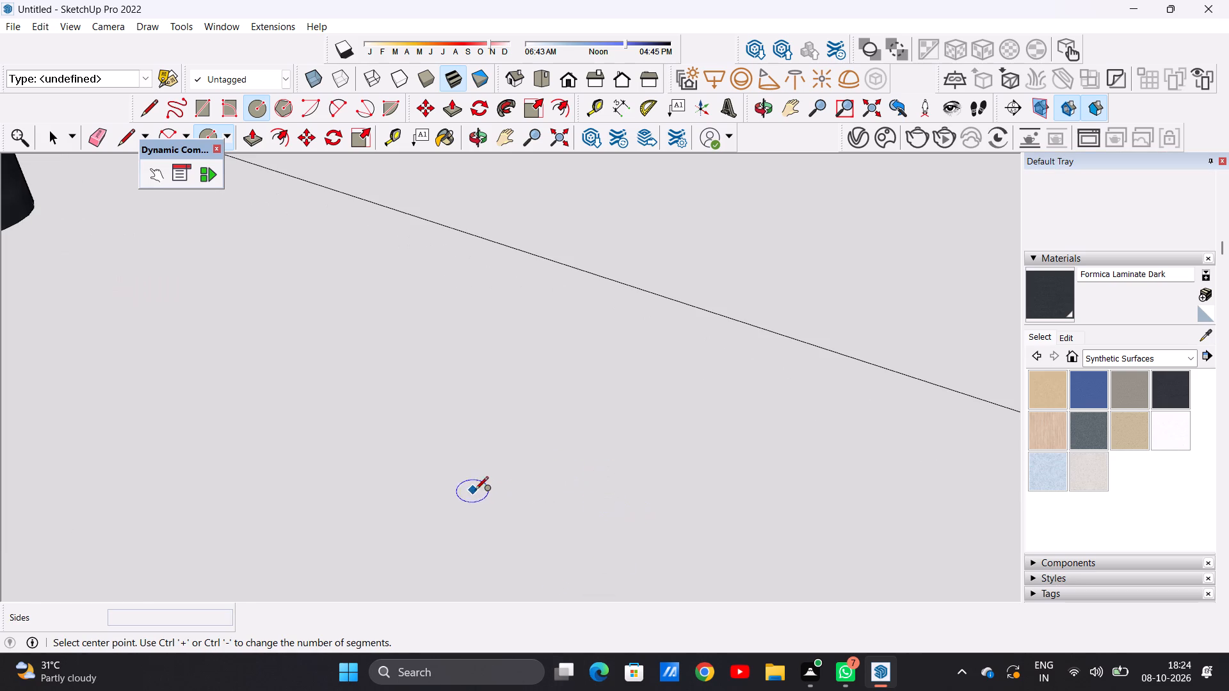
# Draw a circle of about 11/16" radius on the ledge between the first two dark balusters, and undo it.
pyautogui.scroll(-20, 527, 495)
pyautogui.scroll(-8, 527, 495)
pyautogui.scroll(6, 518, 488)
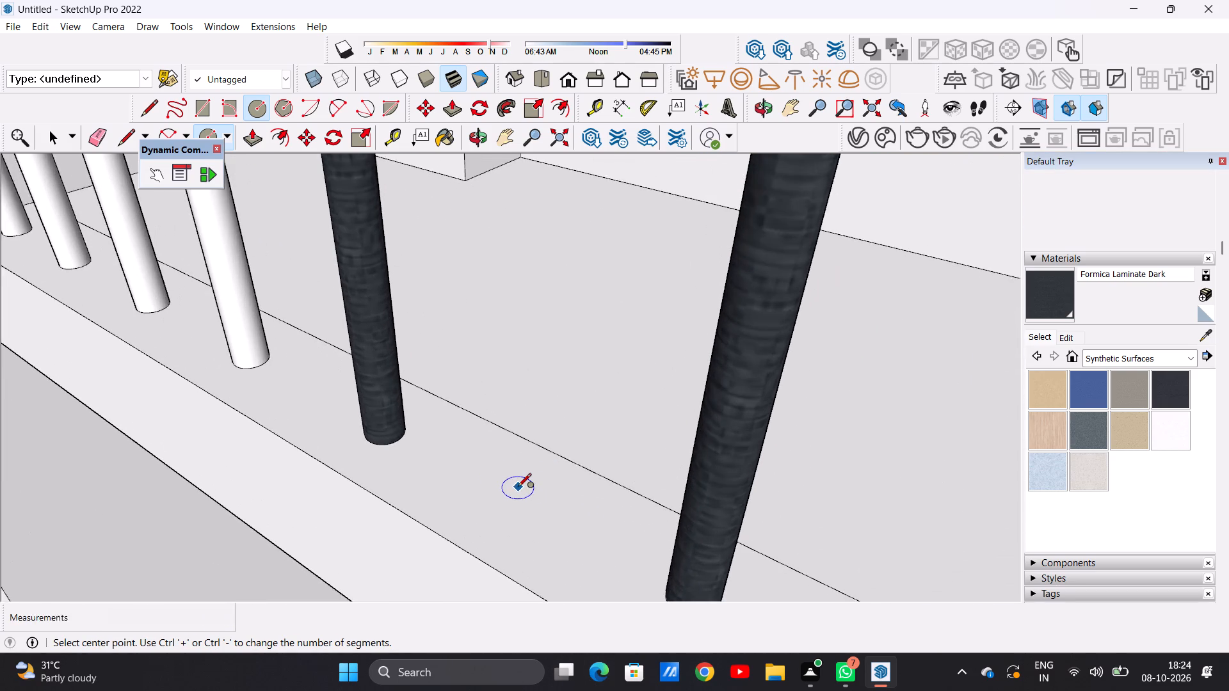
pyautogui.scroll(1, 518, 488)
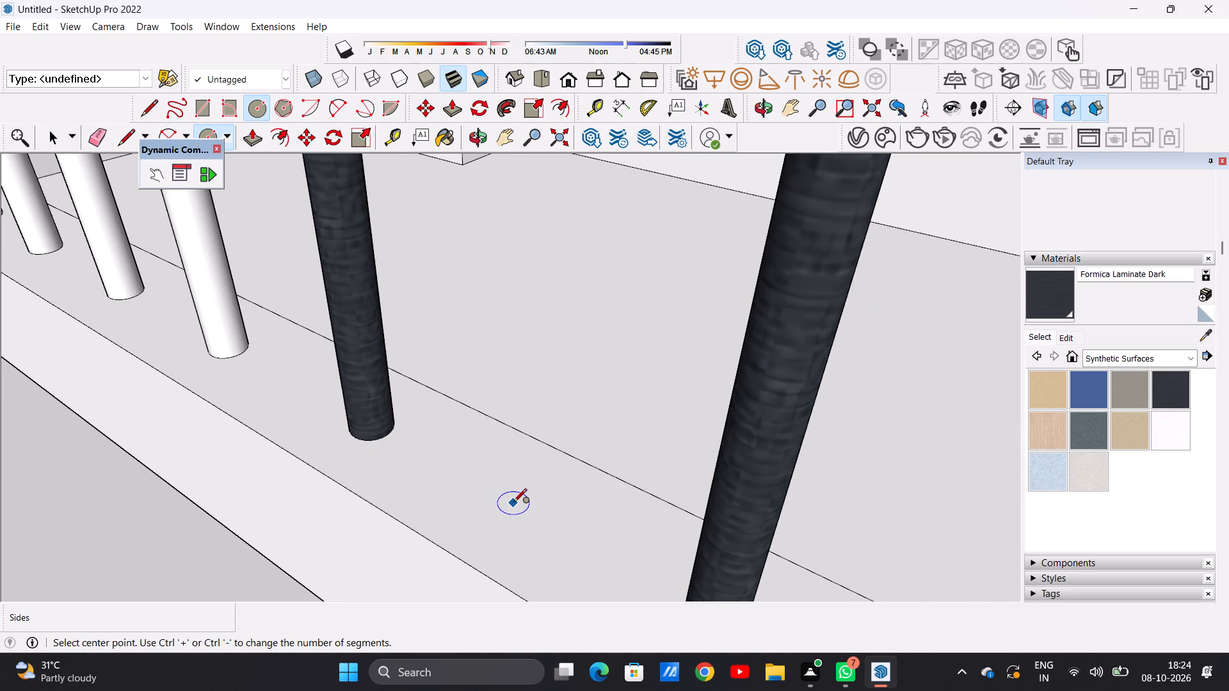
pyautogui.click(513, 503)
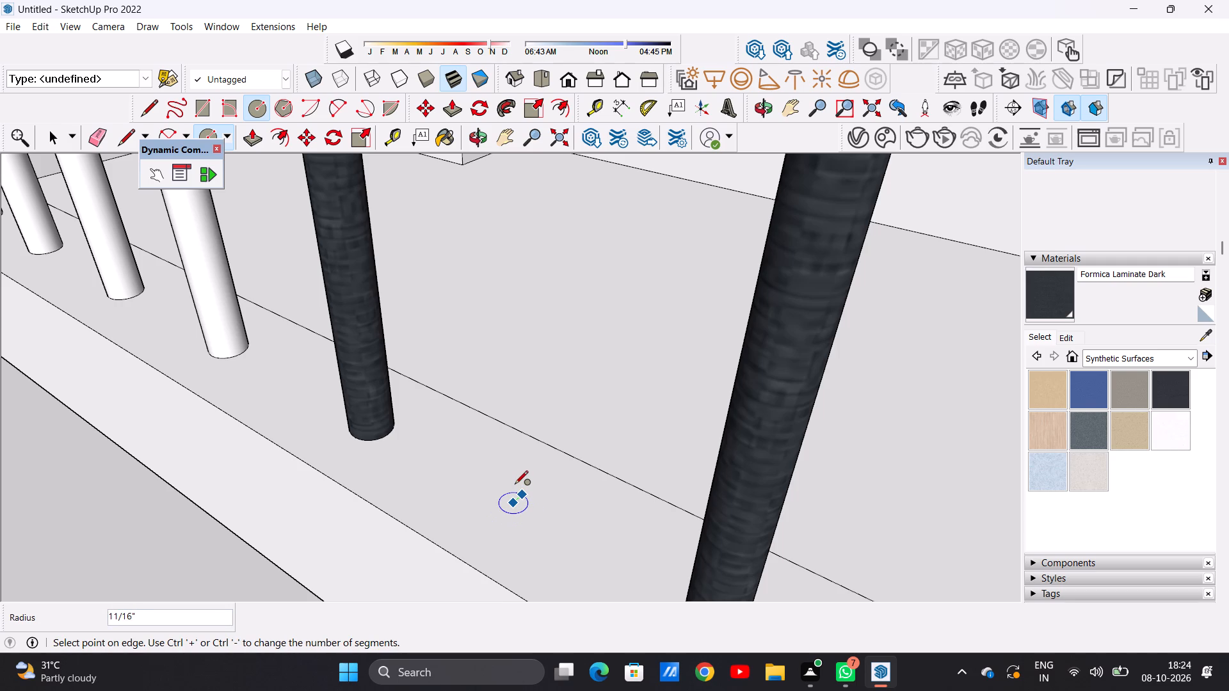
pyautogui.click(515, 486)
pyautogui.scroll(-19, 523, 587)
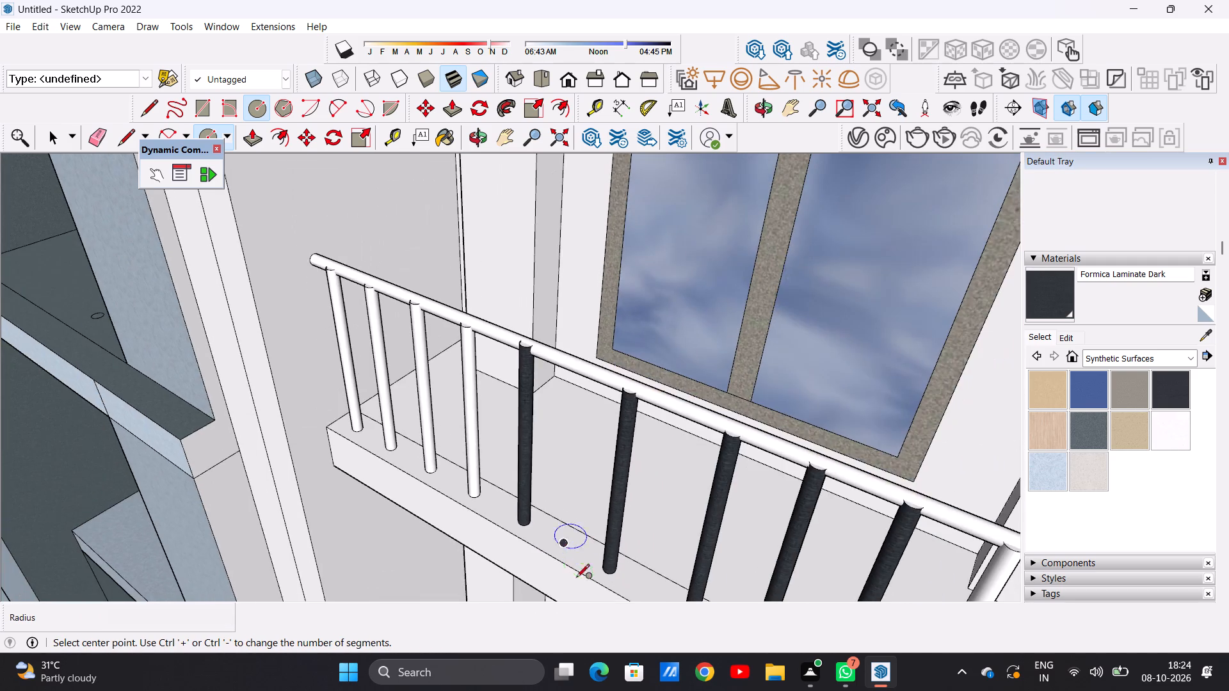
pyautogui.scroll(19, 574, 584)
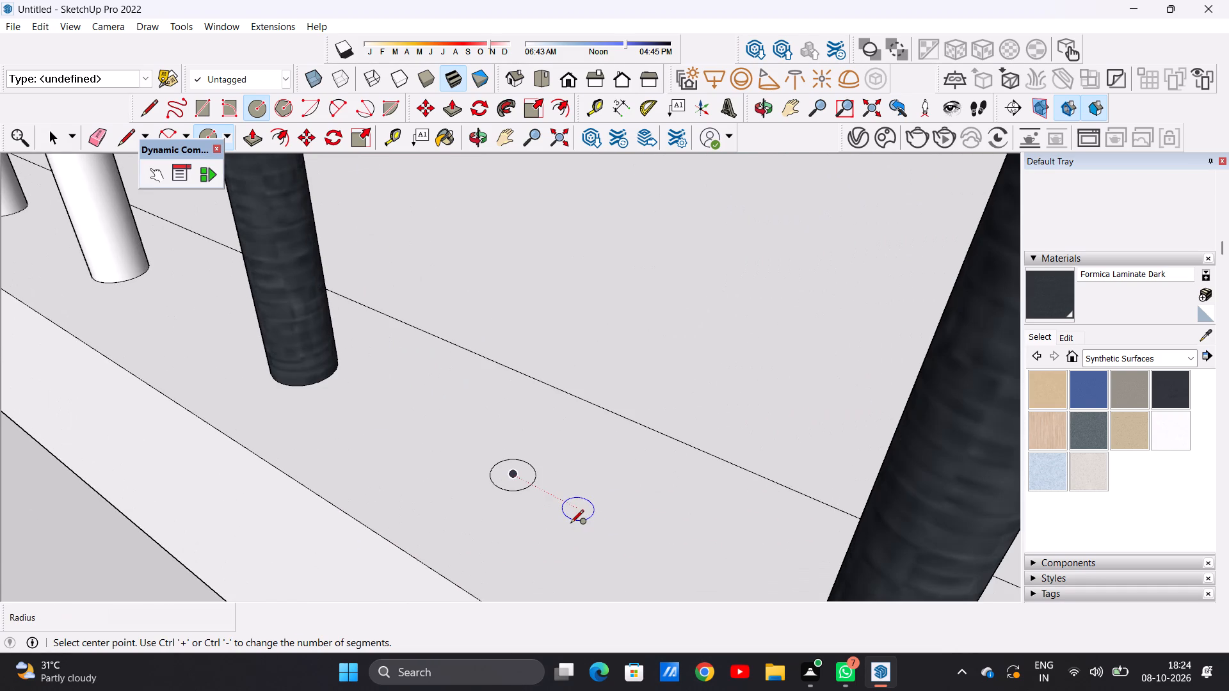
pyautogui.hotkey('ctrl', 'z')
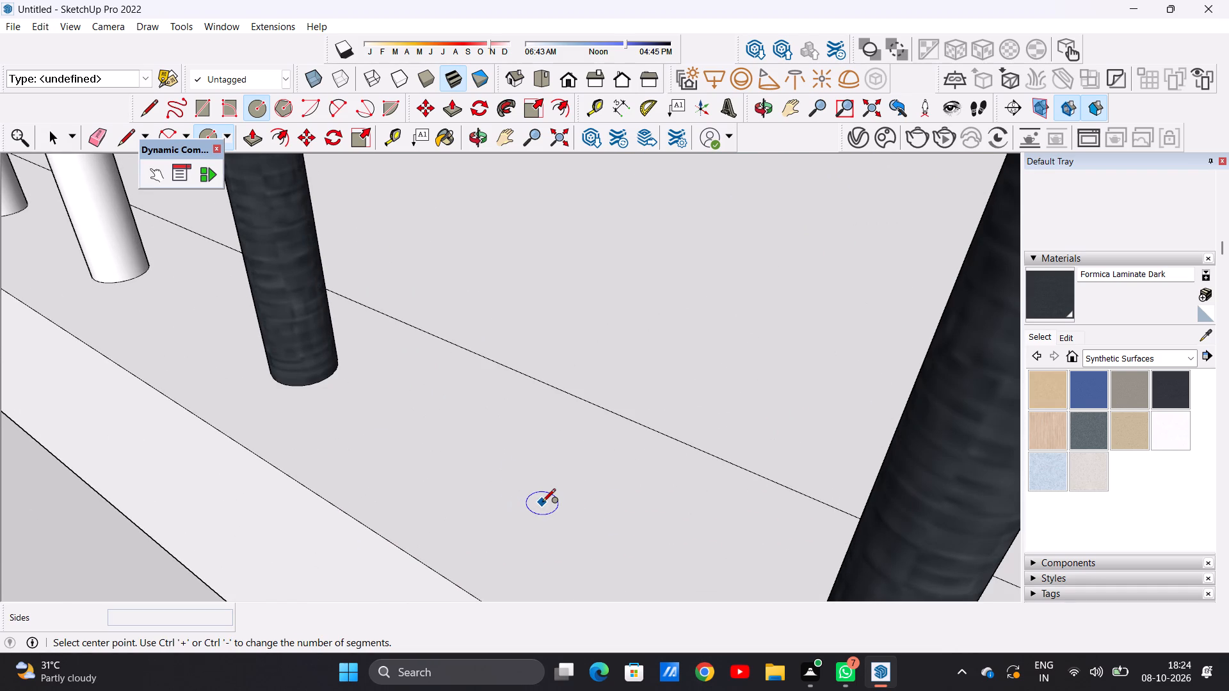
# Draw a circle of about 9/16" radius on the ledge midway between the first two dark balusters.
pyautogui.click(538, 502)
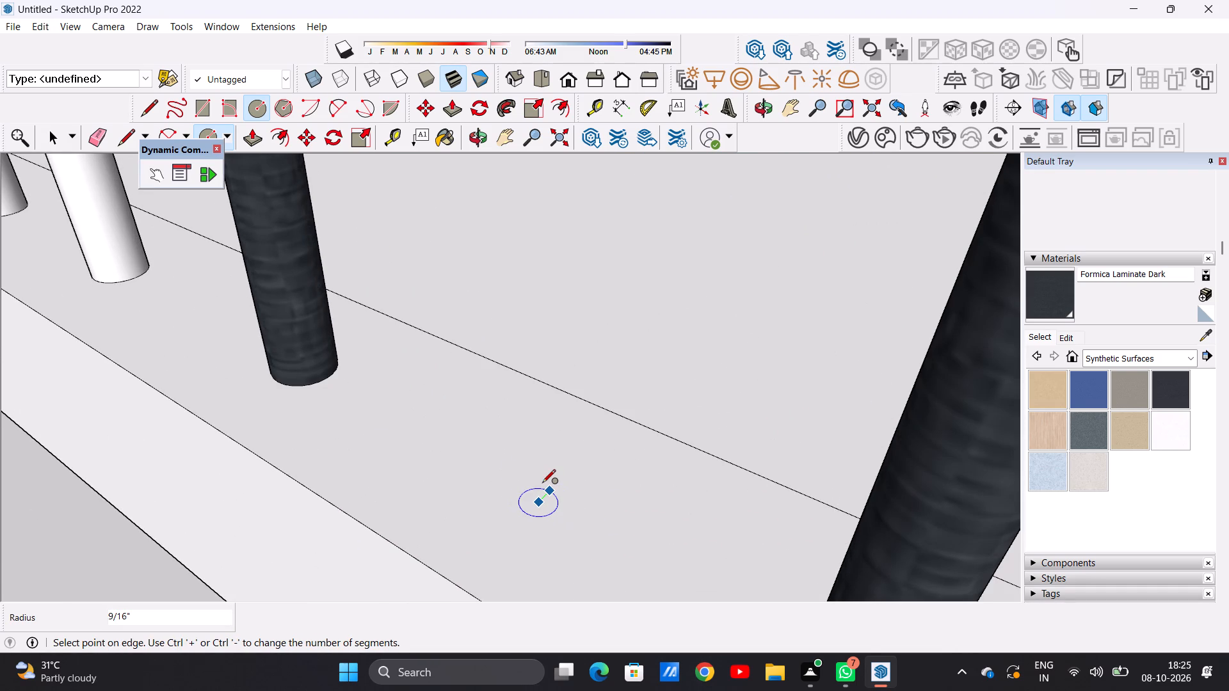
pyautogui.click(543, 482)
pyautogui.press('space')
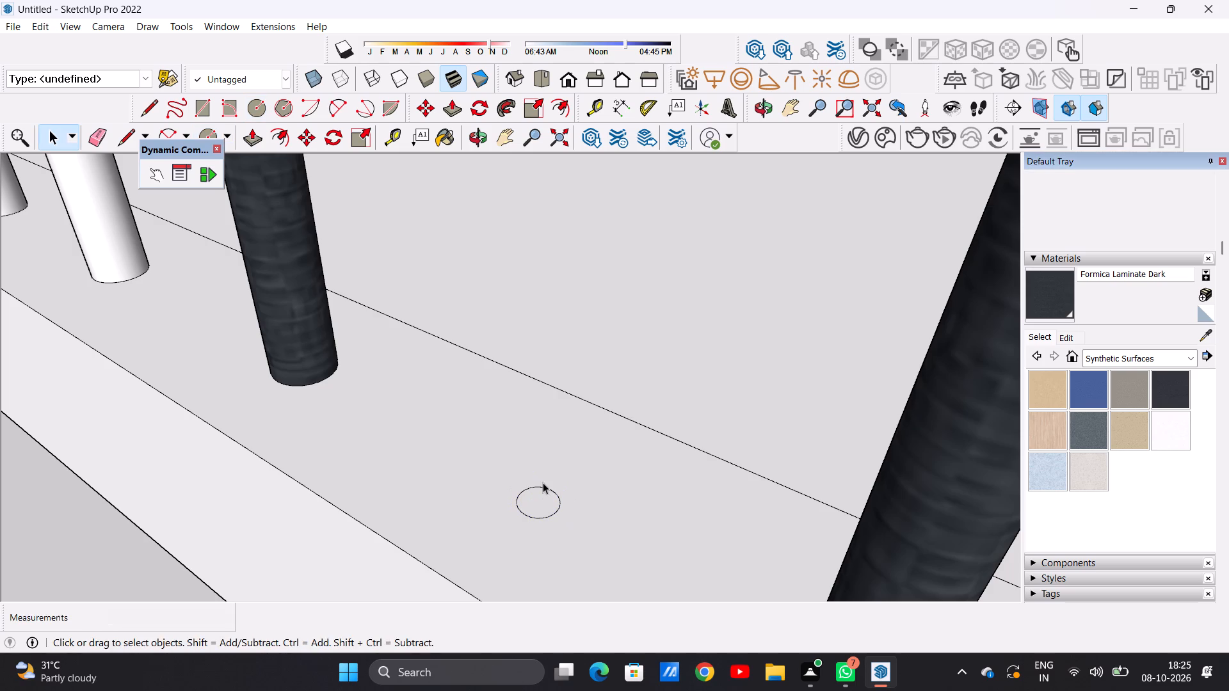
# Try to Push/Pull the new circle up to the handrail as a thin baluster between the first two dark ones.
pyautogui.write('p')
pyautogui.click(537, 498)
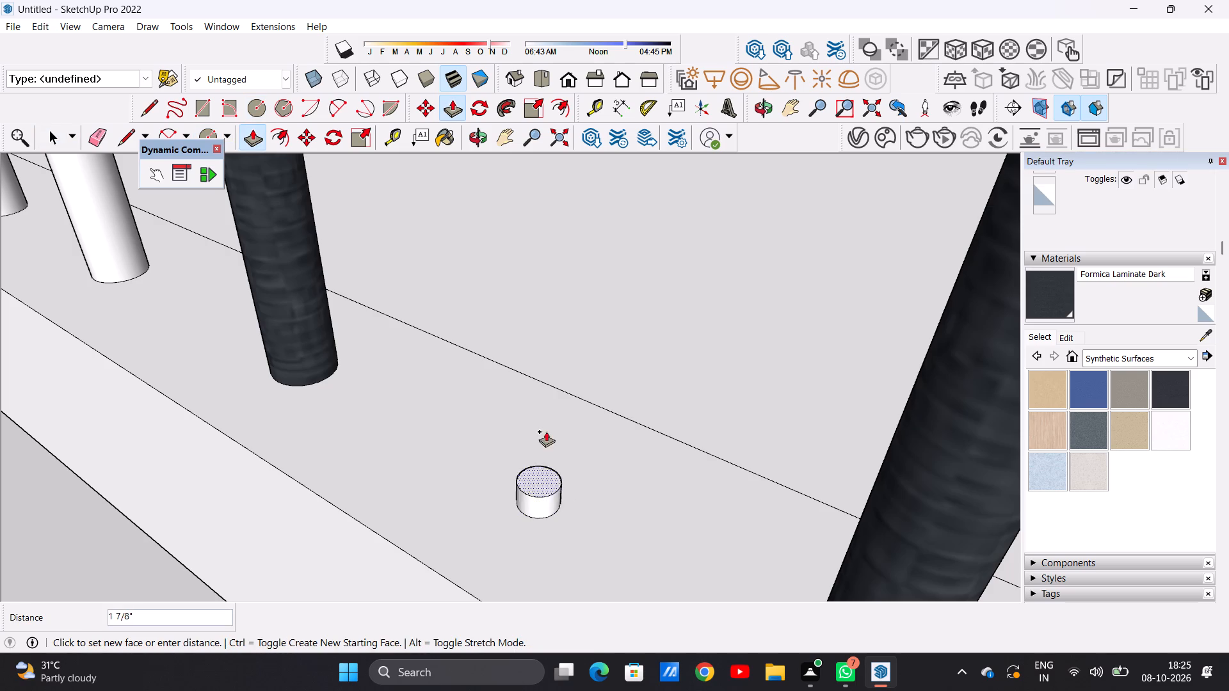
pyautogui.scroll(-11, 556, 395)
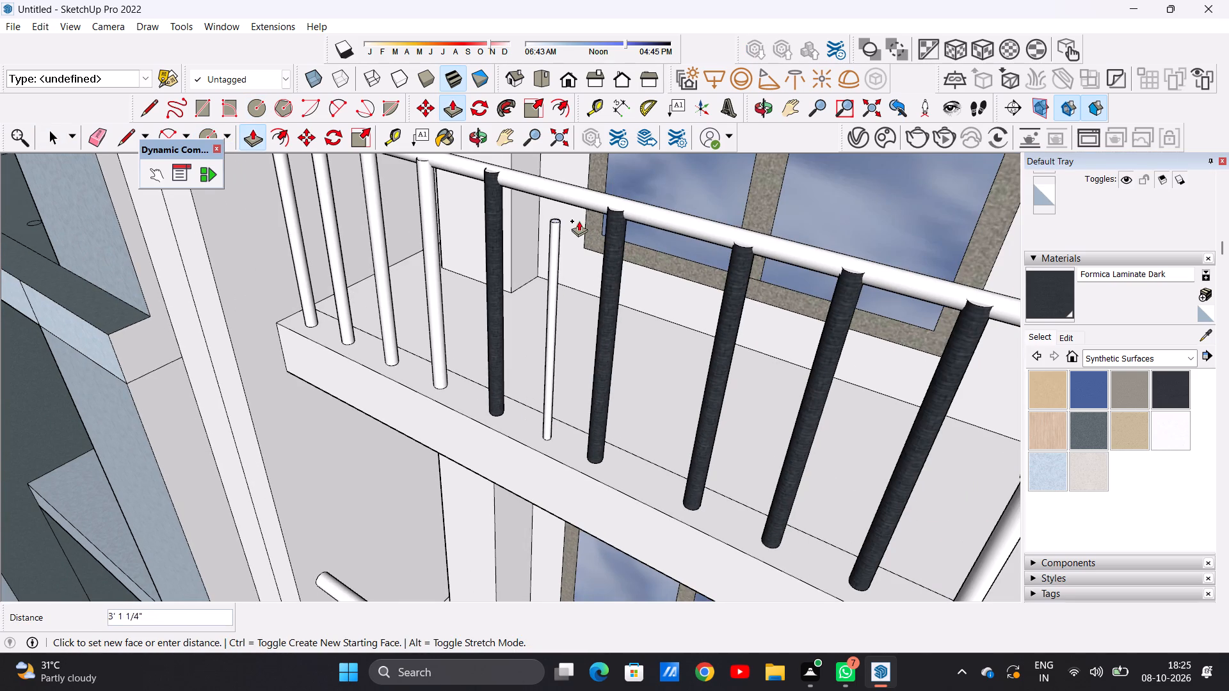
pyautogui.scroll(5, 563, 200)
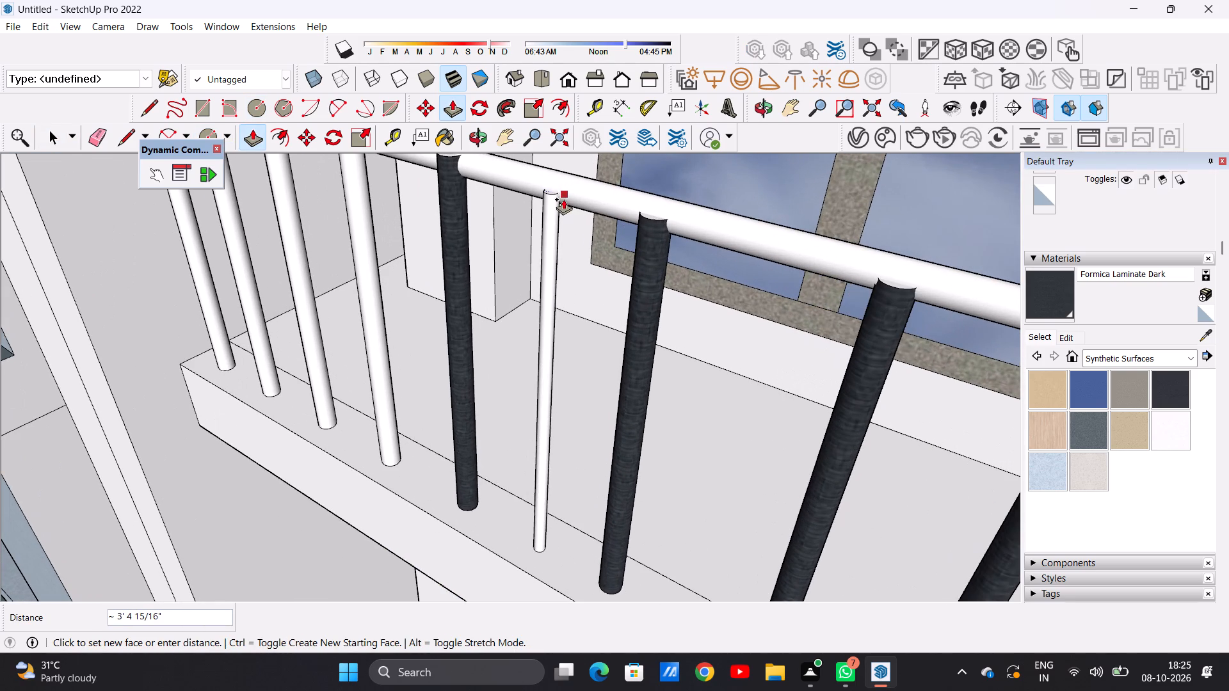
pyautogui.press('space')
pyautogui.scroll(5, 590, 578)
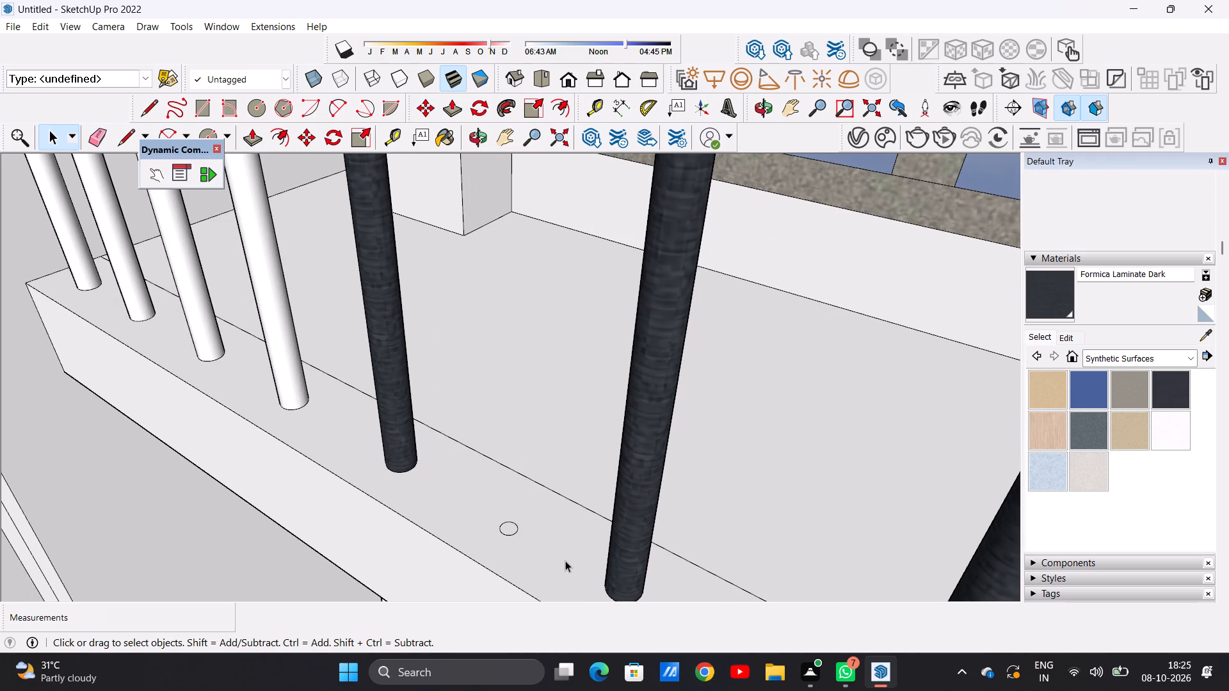
# Replace the small circle between the first two dark balusters with one of about 1 5/16" radius on the ledge.
pyautogui.hotkey('ctrl', 'z')
pyautogui.press('c')
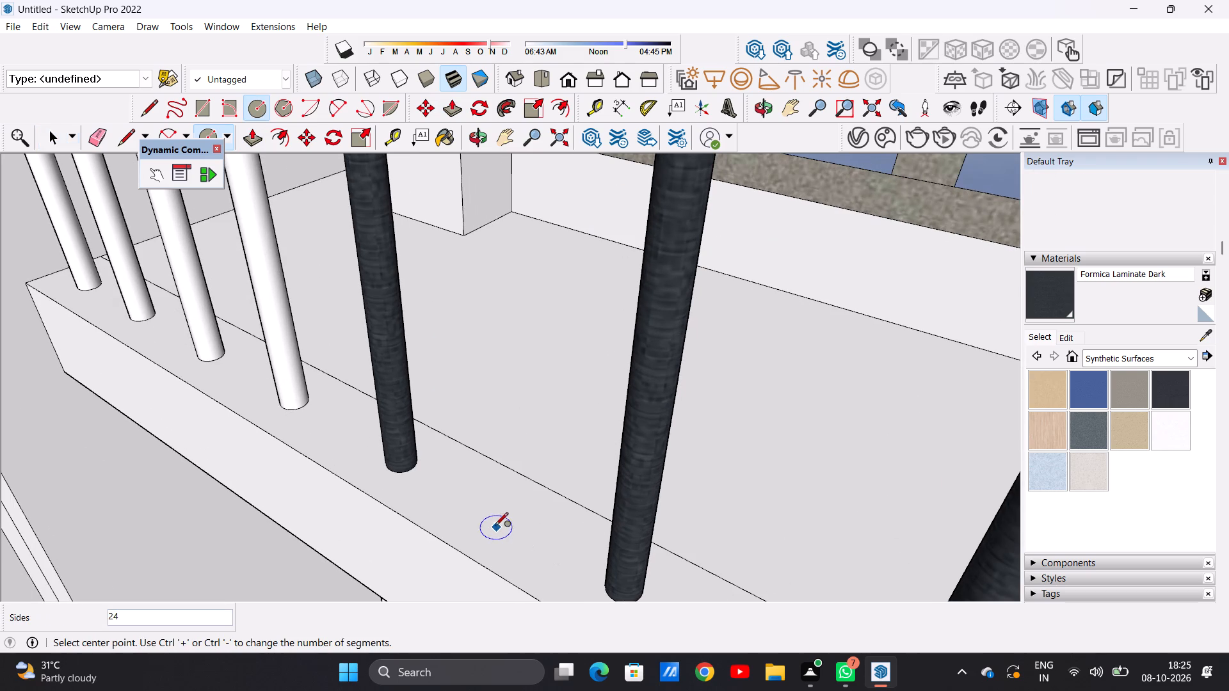
pyautogui.click(492, 515)
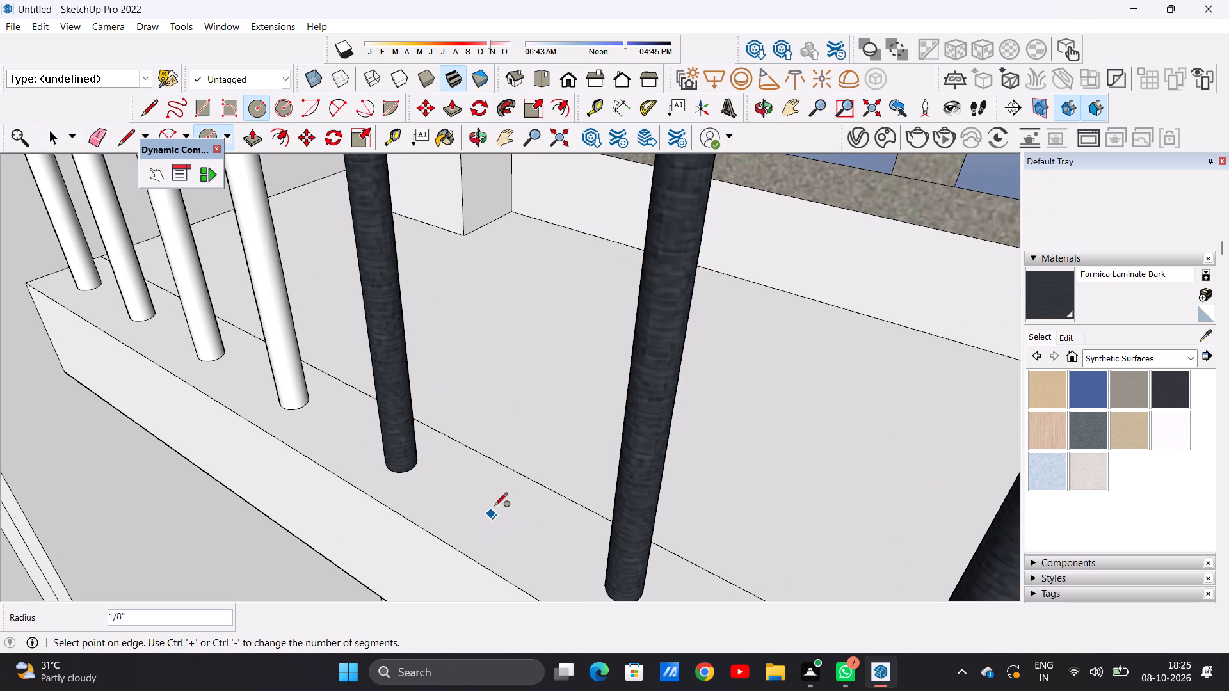
pyautogui.click(497, 497)
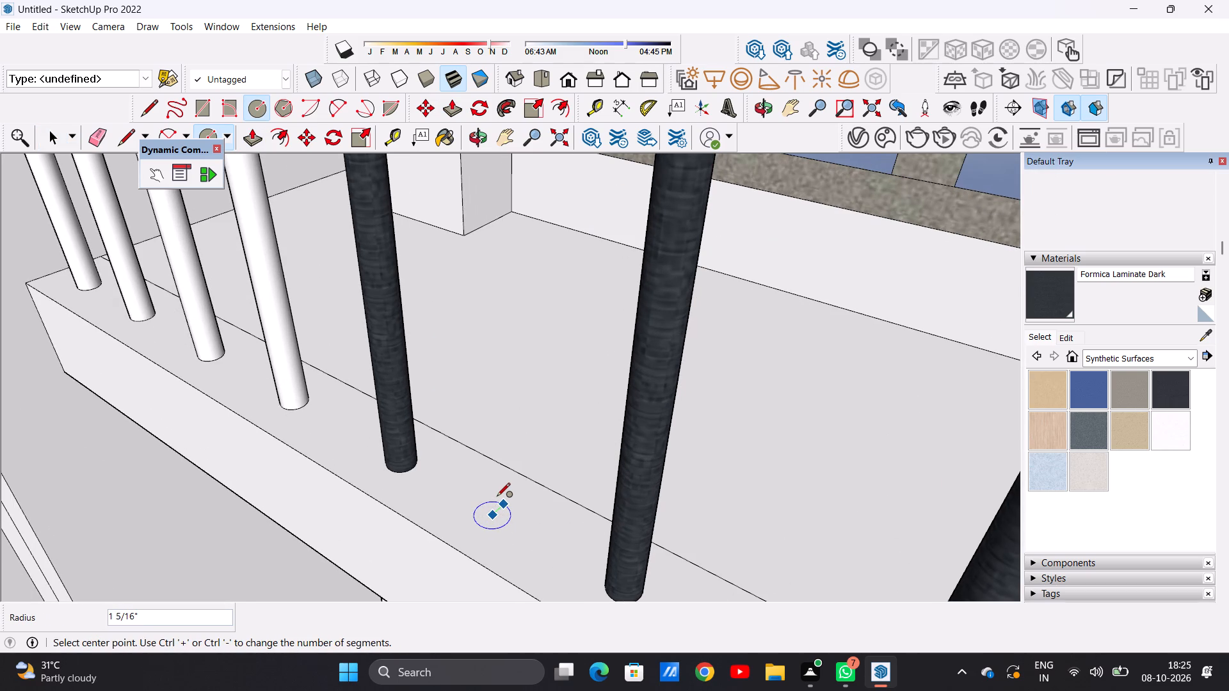
pyautogui.press('space')
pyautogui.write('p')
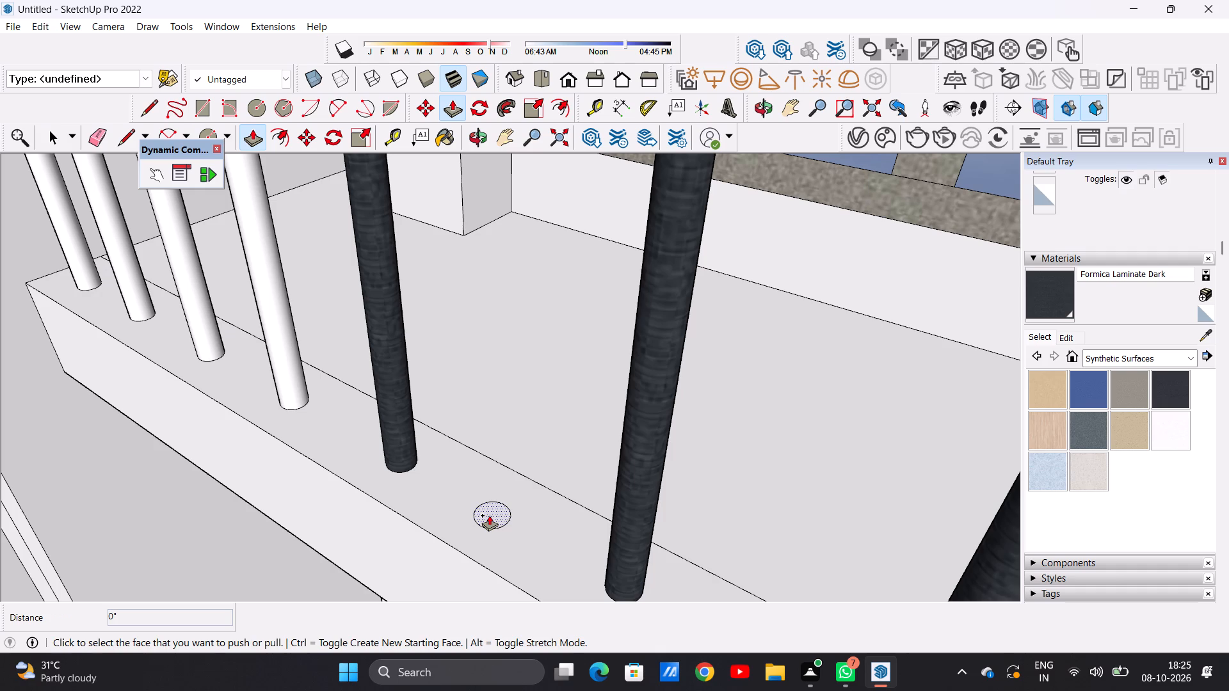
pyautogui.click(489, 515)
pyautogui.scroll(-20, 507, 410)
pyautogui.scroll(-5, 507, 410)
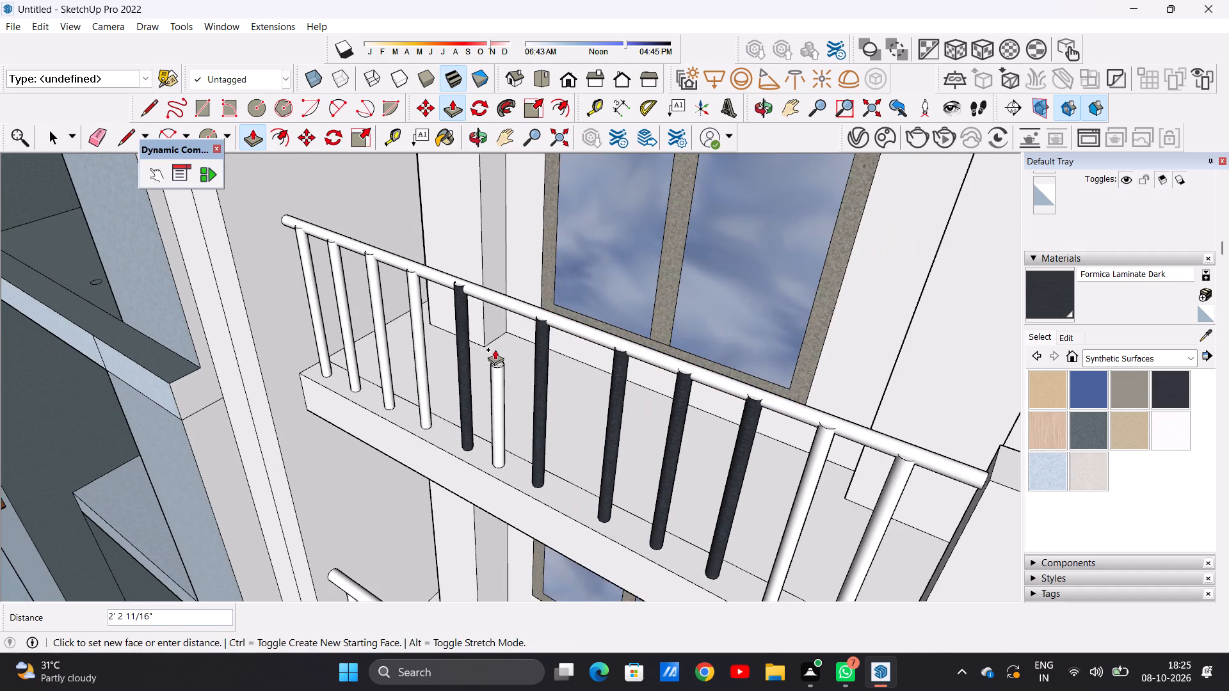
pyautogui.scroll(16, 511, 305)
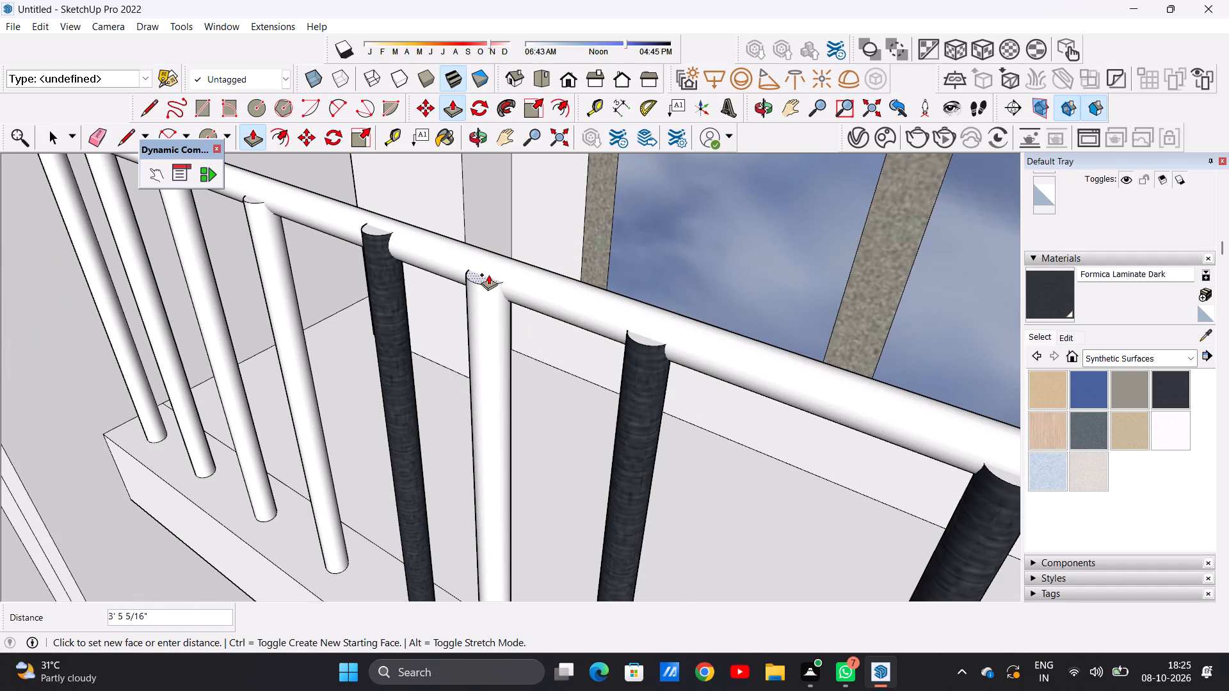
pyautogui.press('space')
# Copy the circle about 1' 6" along the ledge, into the gap between the second and third dark balusters.
pyautogui.scroll(-13, 496, 313)
pyautogui.scroll(2, 503, 410)
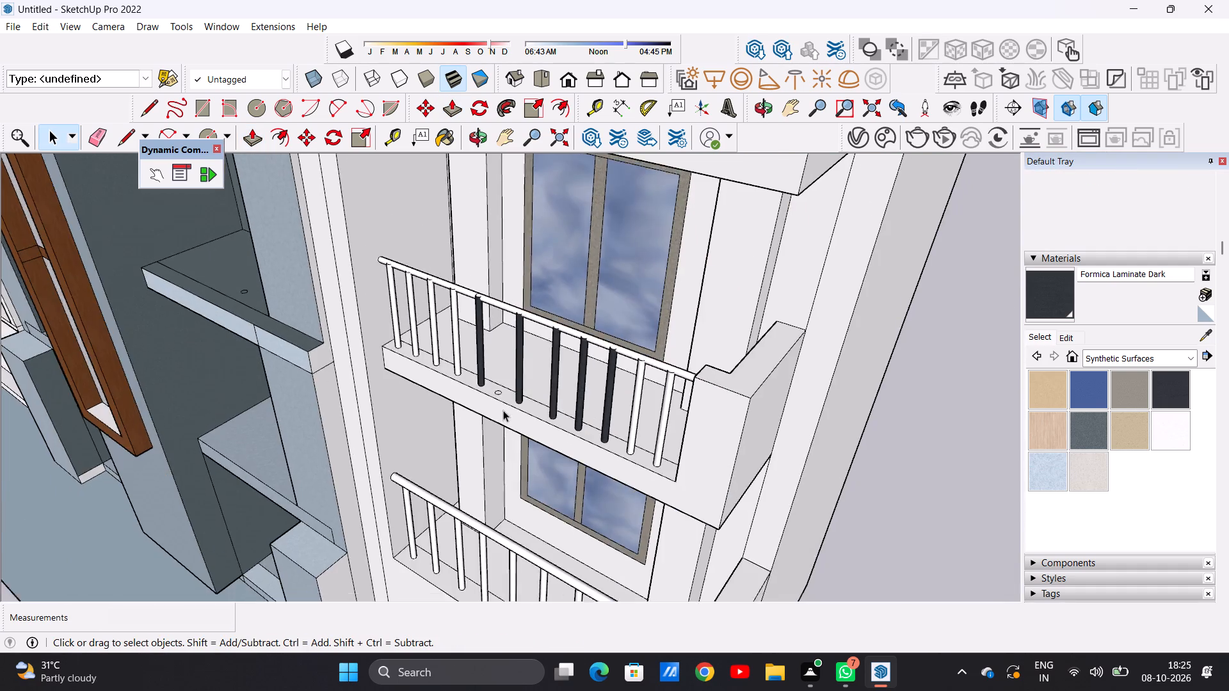
pyautogui.scroll(16, 503, 410)
pyautogui.doubleClick(465, 412)
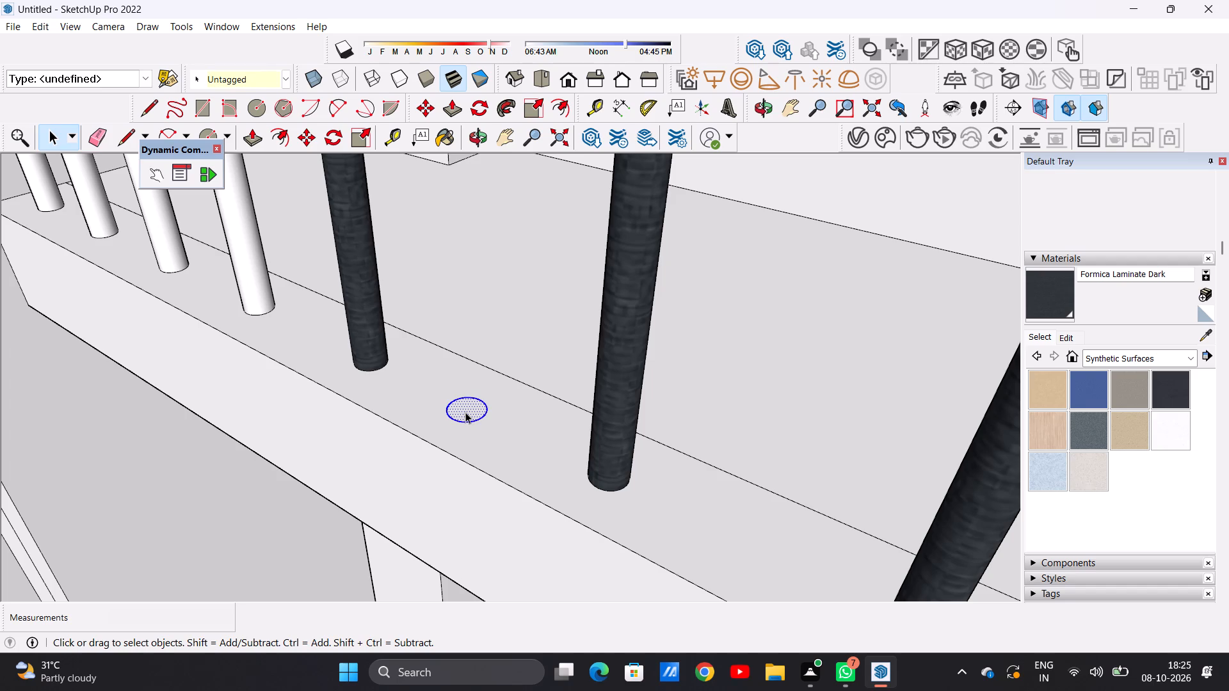
pyautogui.press('m')
pyautogui.click(479, 420)
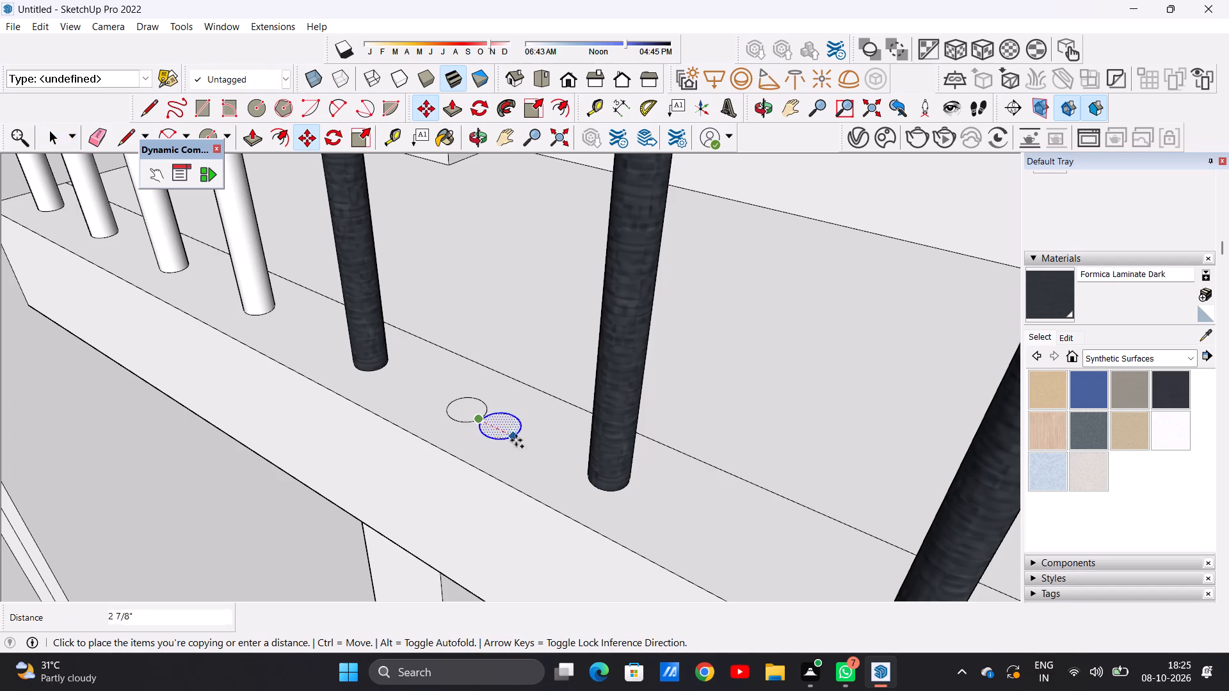
pyautogui.click(752, 552)
pyautogui.press('space')
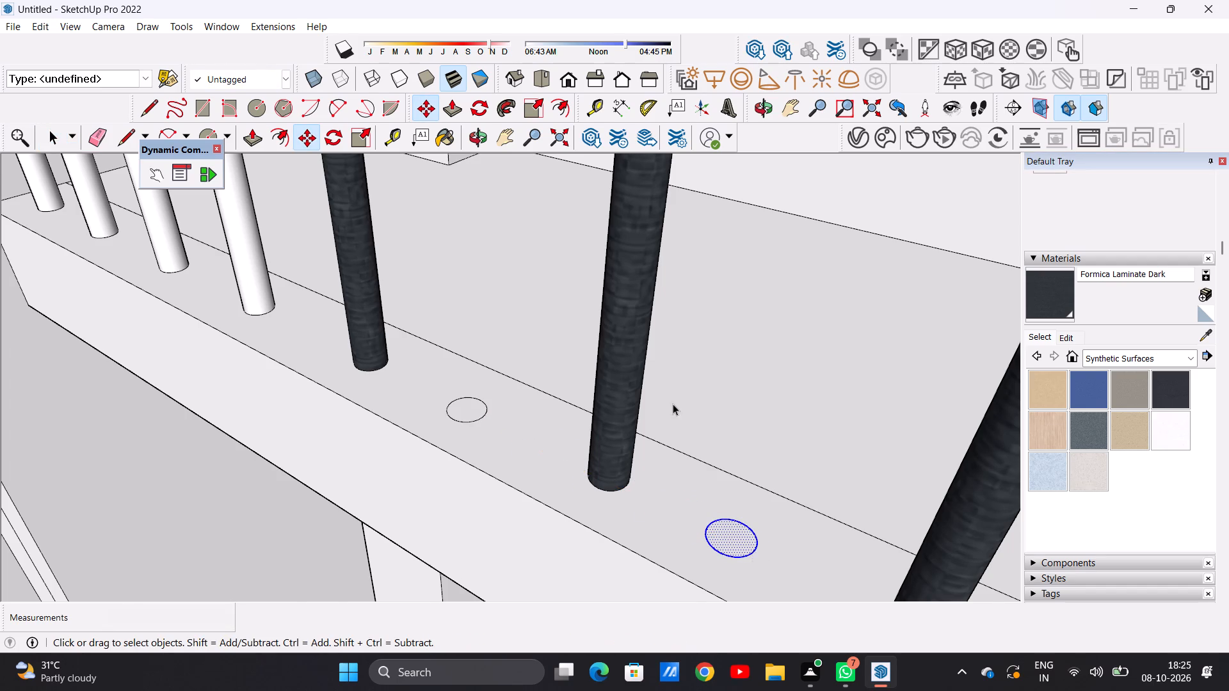
pyautogui.scroll(-11, 673, 404)
pyautogui.scroll(-13, 411, 433)
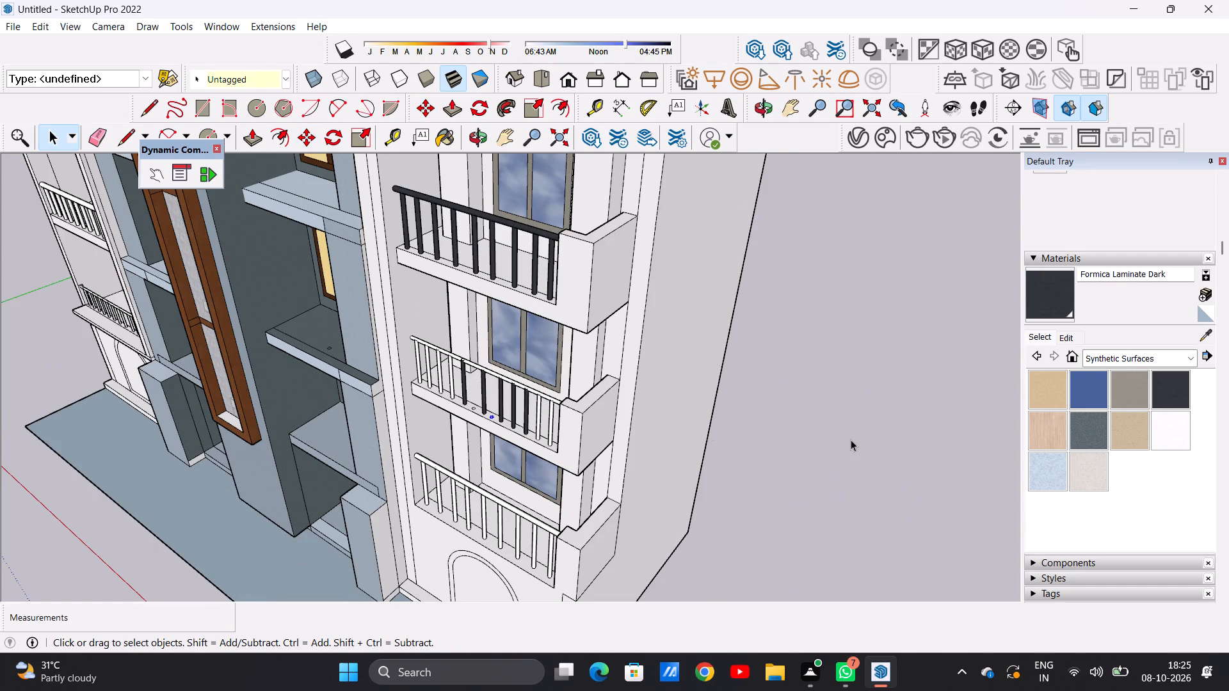
pyautogui.click(851, 440)
# Push/Pull the circle between the first two dark balusters up about 3' 4 3/4" to the underside of the handrail.
pyautogui.scroll(6, 458, 376)
pyautogui.scroll(11, 493, 441)
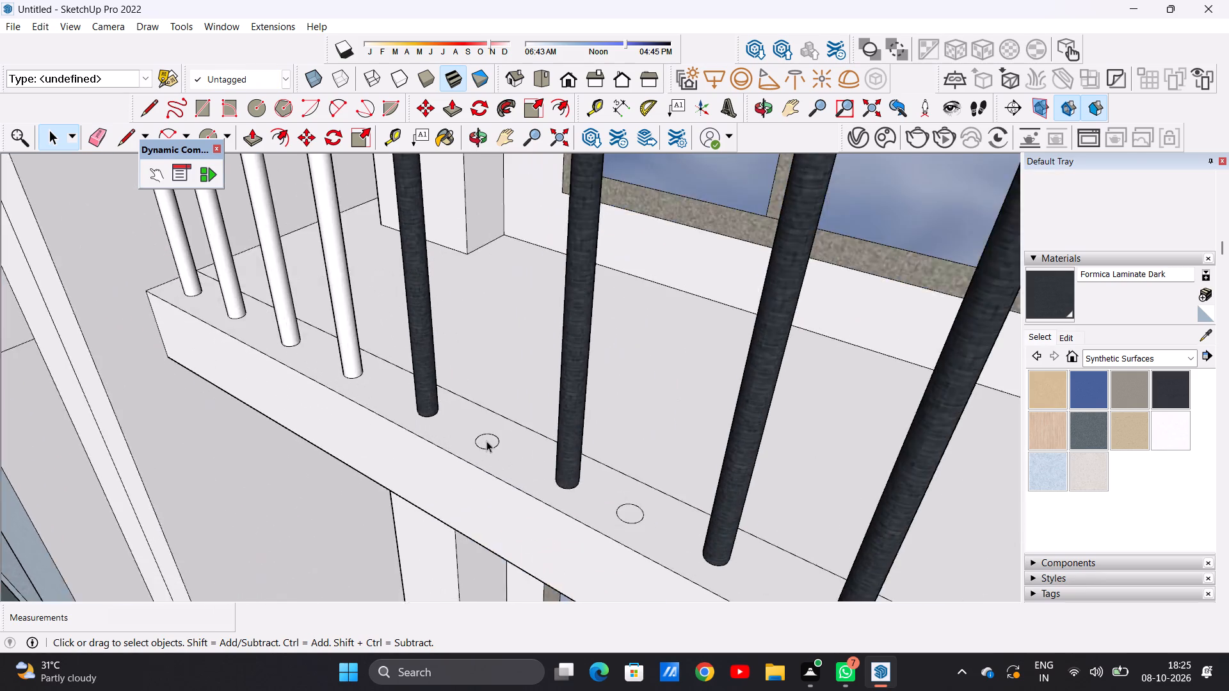
pyautogui.scroll(8, 486, 441)
pyautogui.press('p')
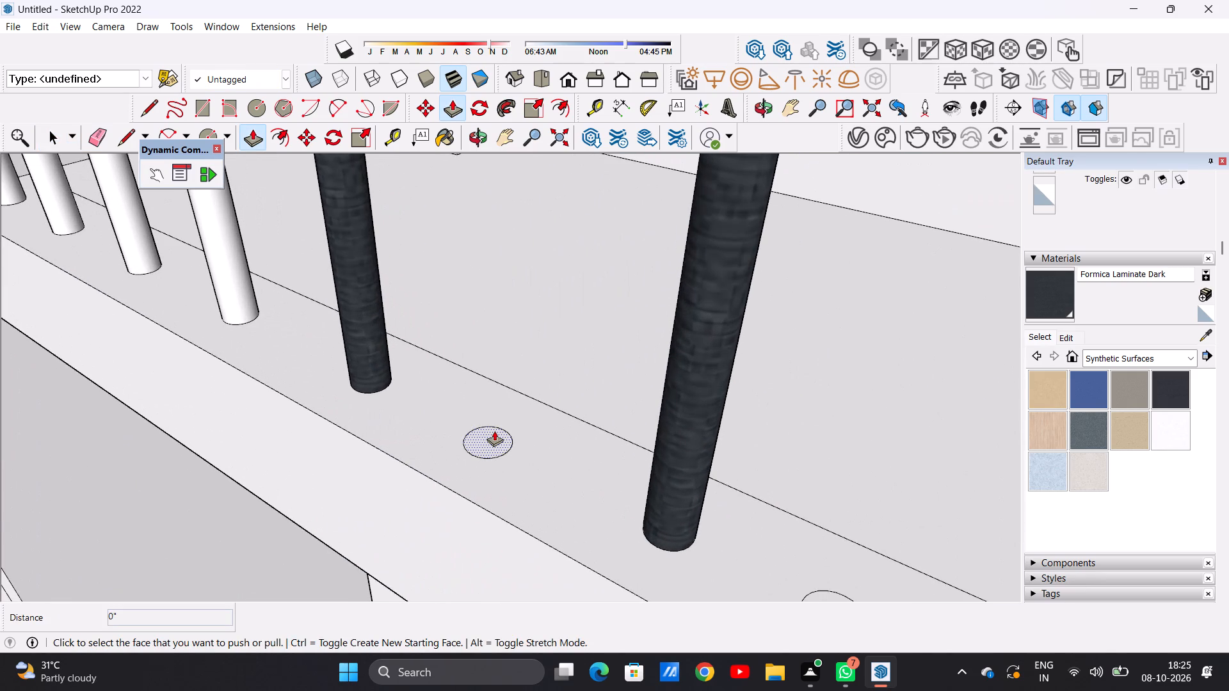
pyautogui.click(494, 431)
pyautogui.scroll(-7, 494, 385)
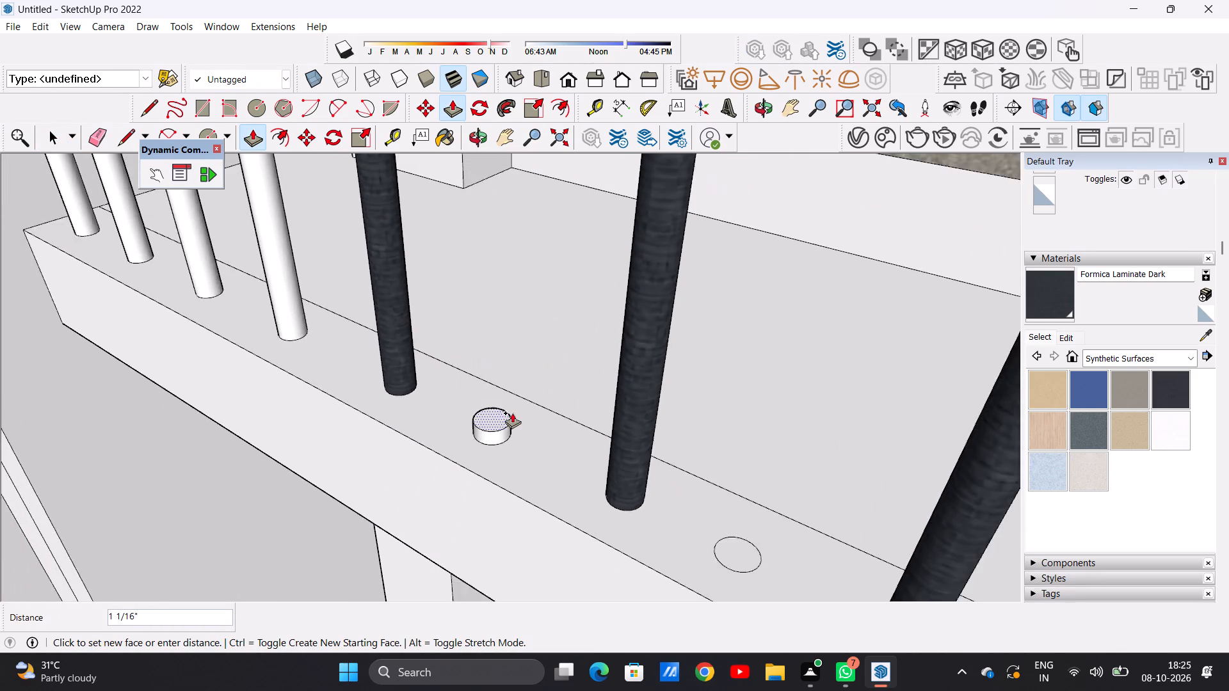
pyautogui.scroll(-5, 512, 413)
pyautogui.scroll(-8, 510, 324)
pyautogui.scroll(4, 516, 245)
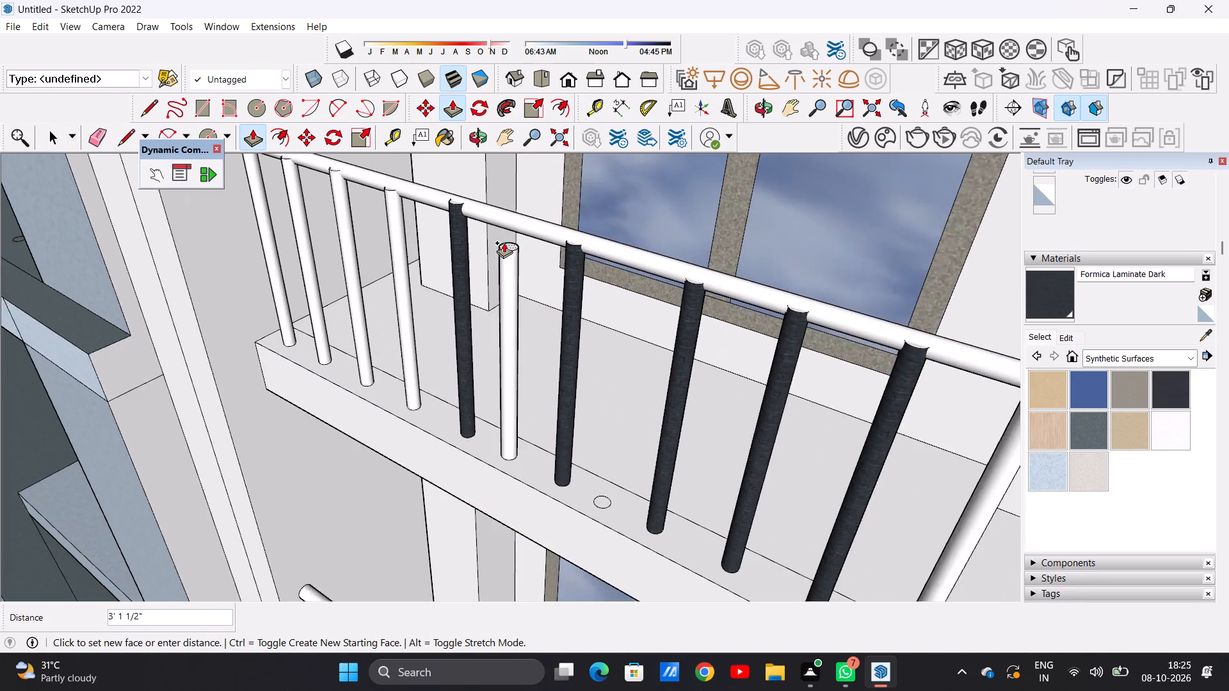
pyautogui.scroll(3, 504, 242)
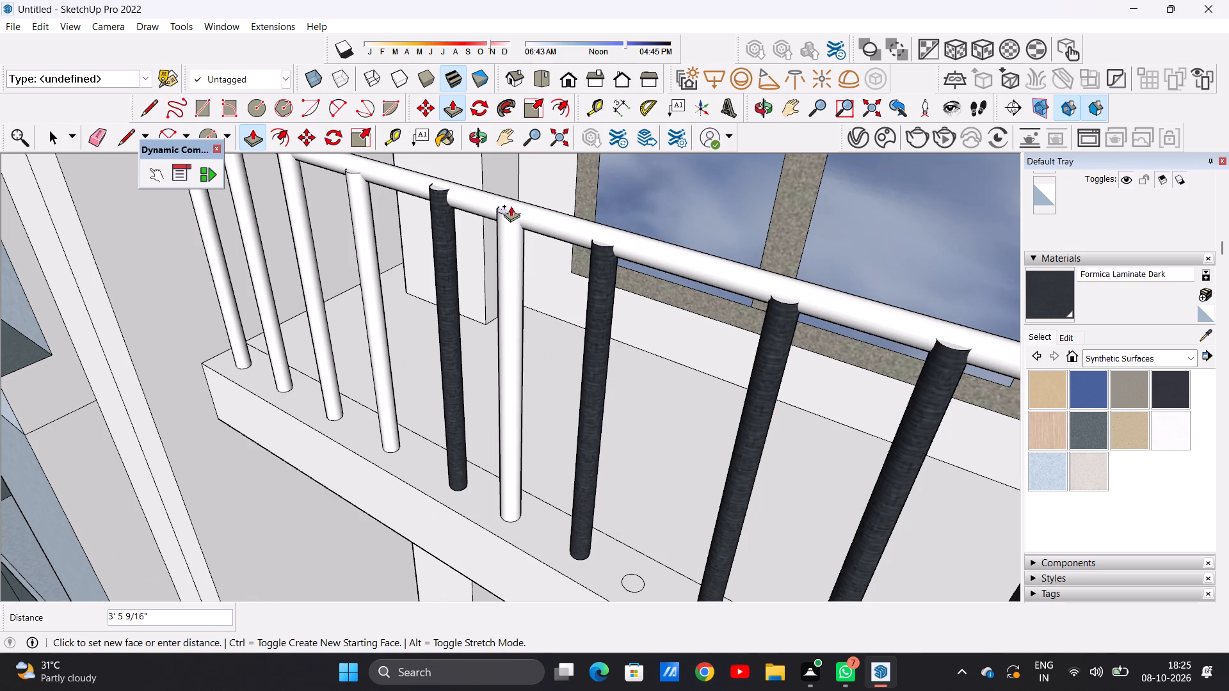
pyautogui.click(511, 214)
# Push/Pull the copied circle between the second and third dark balusters up about 3' 5 1/2" to the handrail.
pyautogui.scroll(-5, 510, 313)
pyautogui.scroll(4, 606, 477)
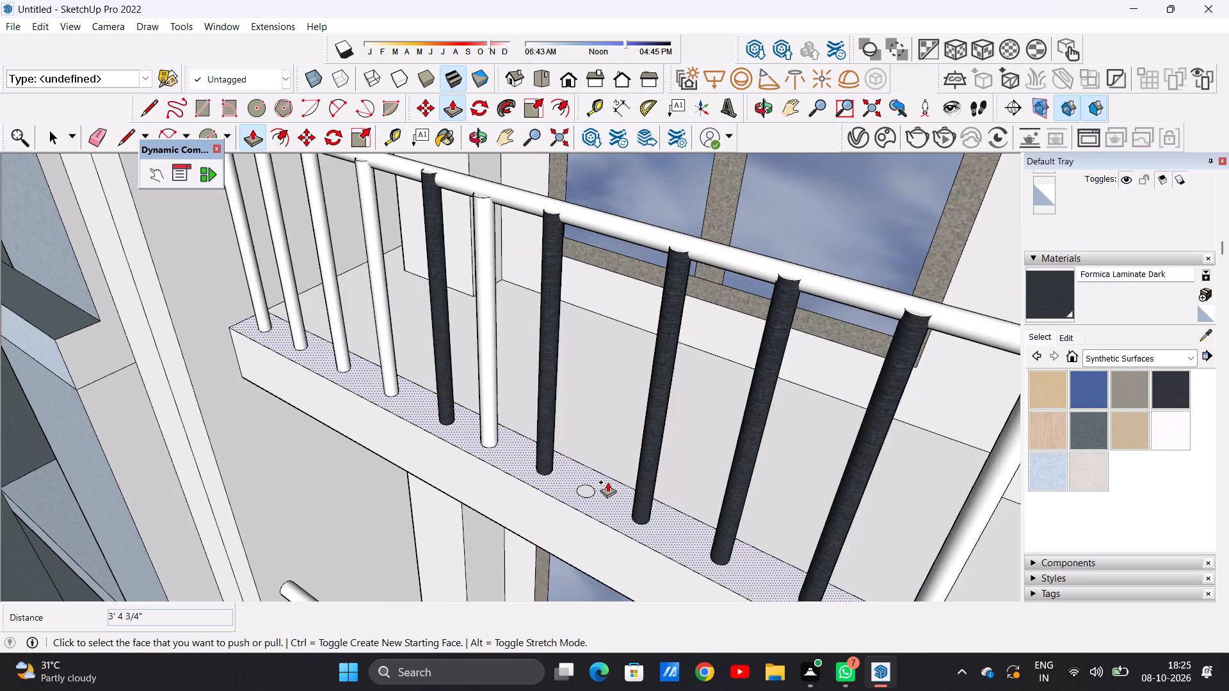
pyautogui.scroll(1, 607, 482)
pyautogui.scroll(11, 551, 477)
pyautogui.click(623, 509)
pyautogui.scroll(-3, 625, 412)
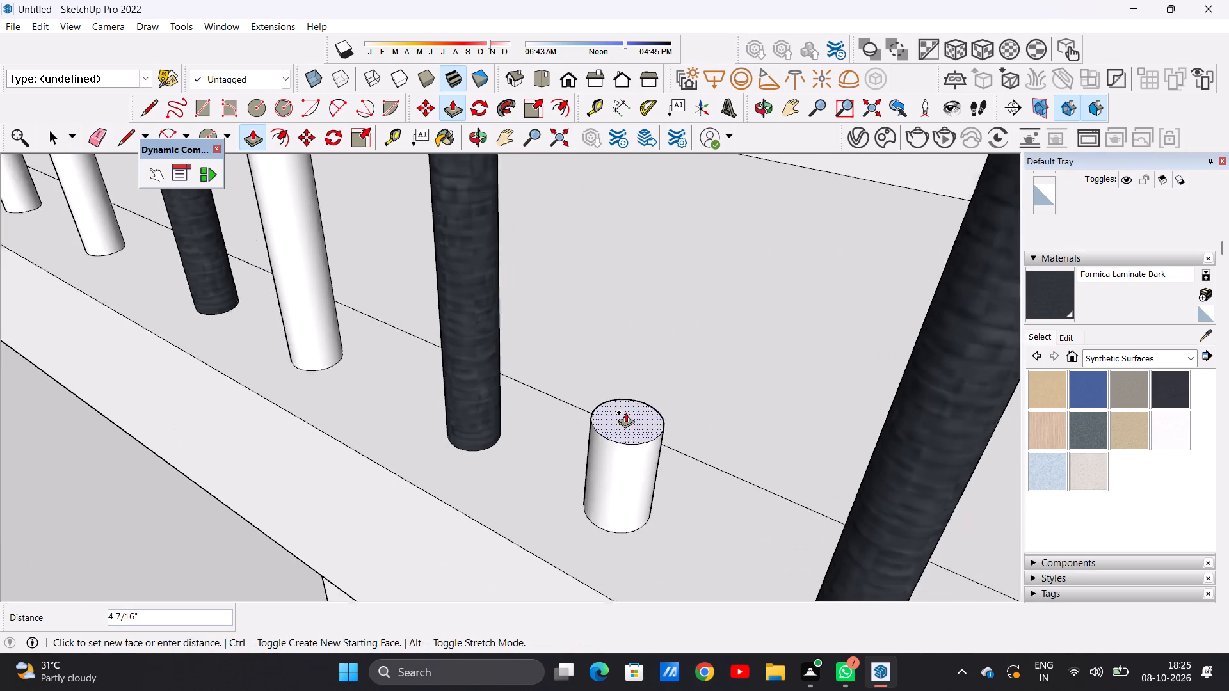
pyautogui.scroll(-20, 625, 412)
pyautogui.scroll(9, 639, 301)
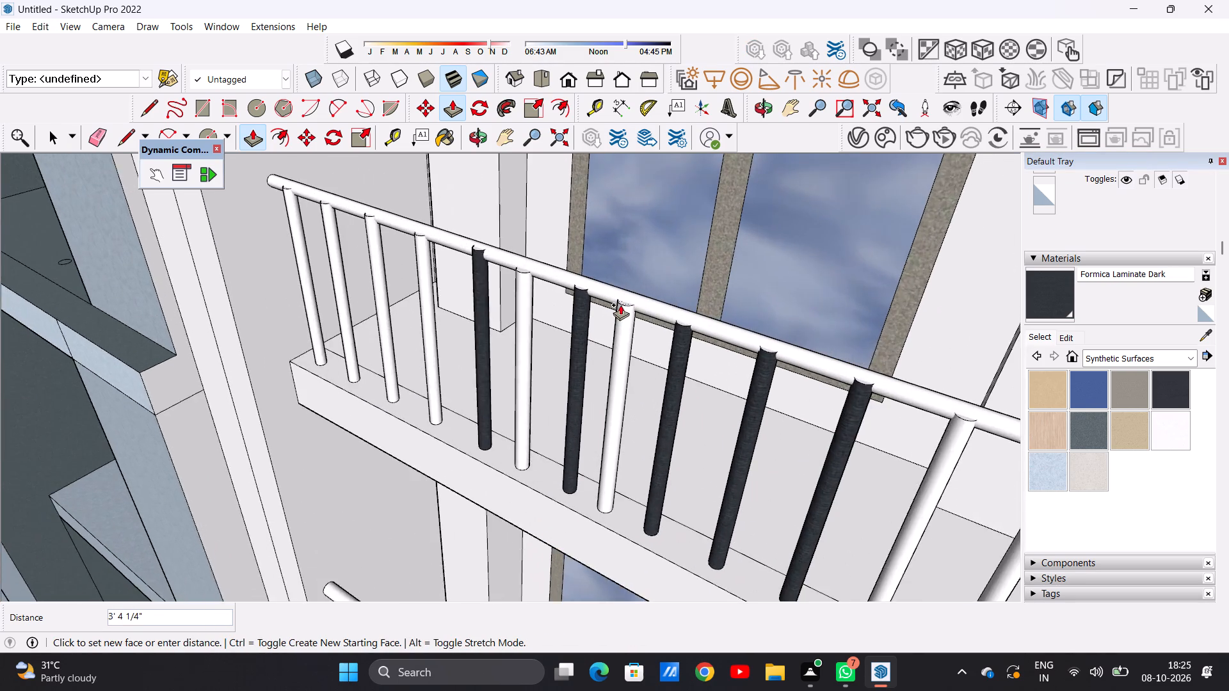
pyautogui.scroll(2, 620, 305)
pyautogui.click(625, 297)
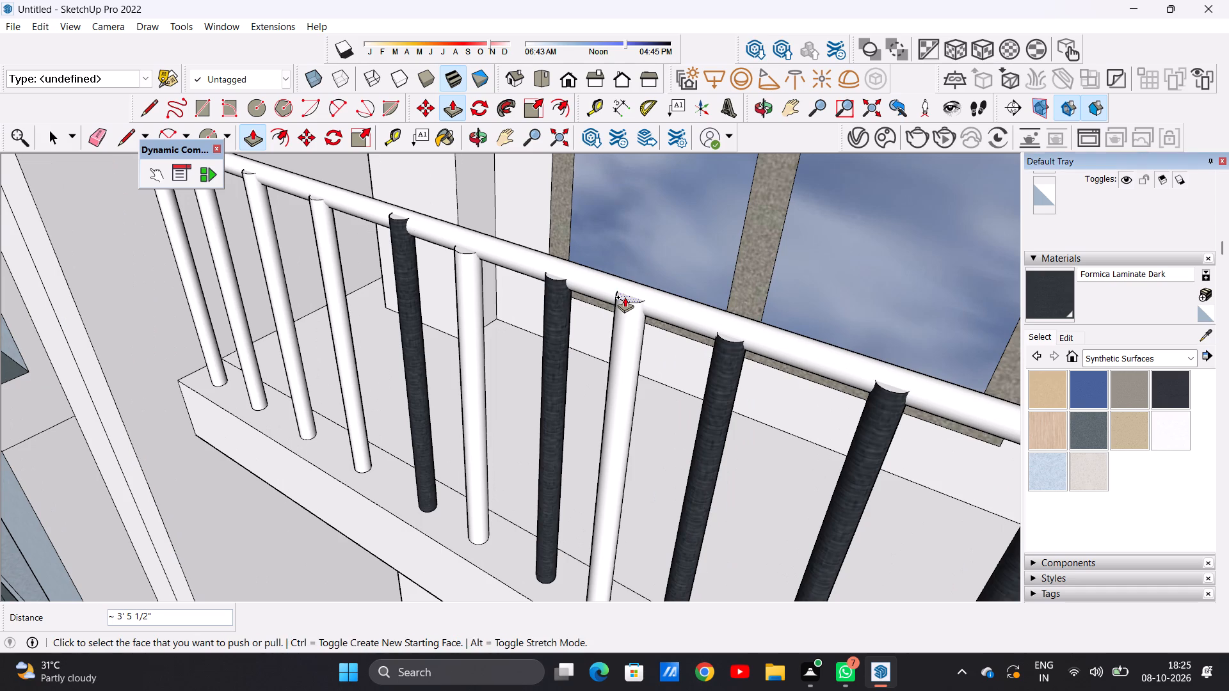
pyautogui.press('space')
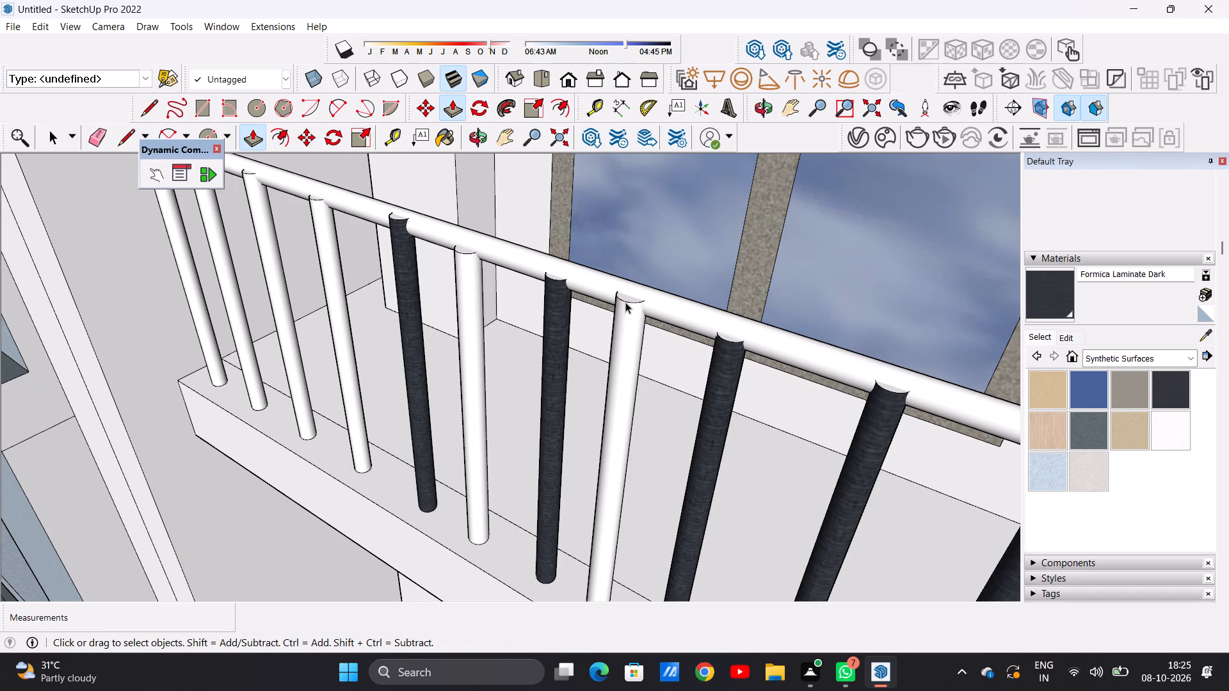
# Paint the two new balusters and the four white ones at the railing's inner end in Formica Laminate Dark.
pyautogui.click(1055, 294)
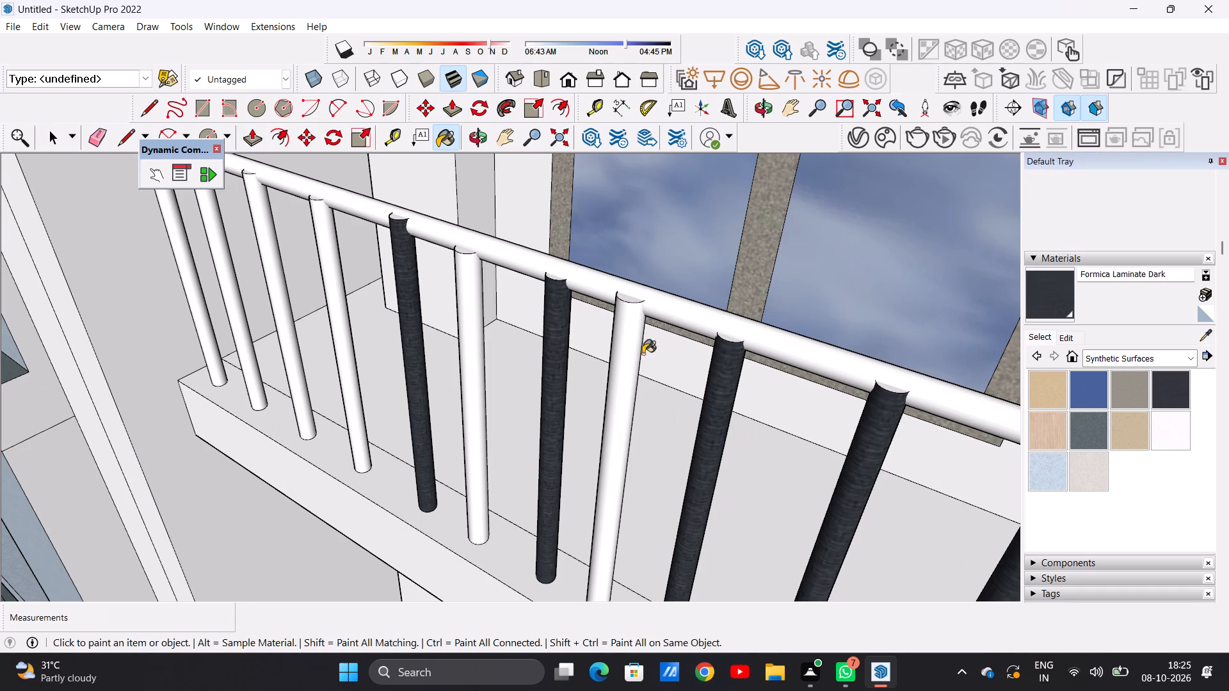
pyautogui.click(615, 356)
pyautogui.click(478, 353)
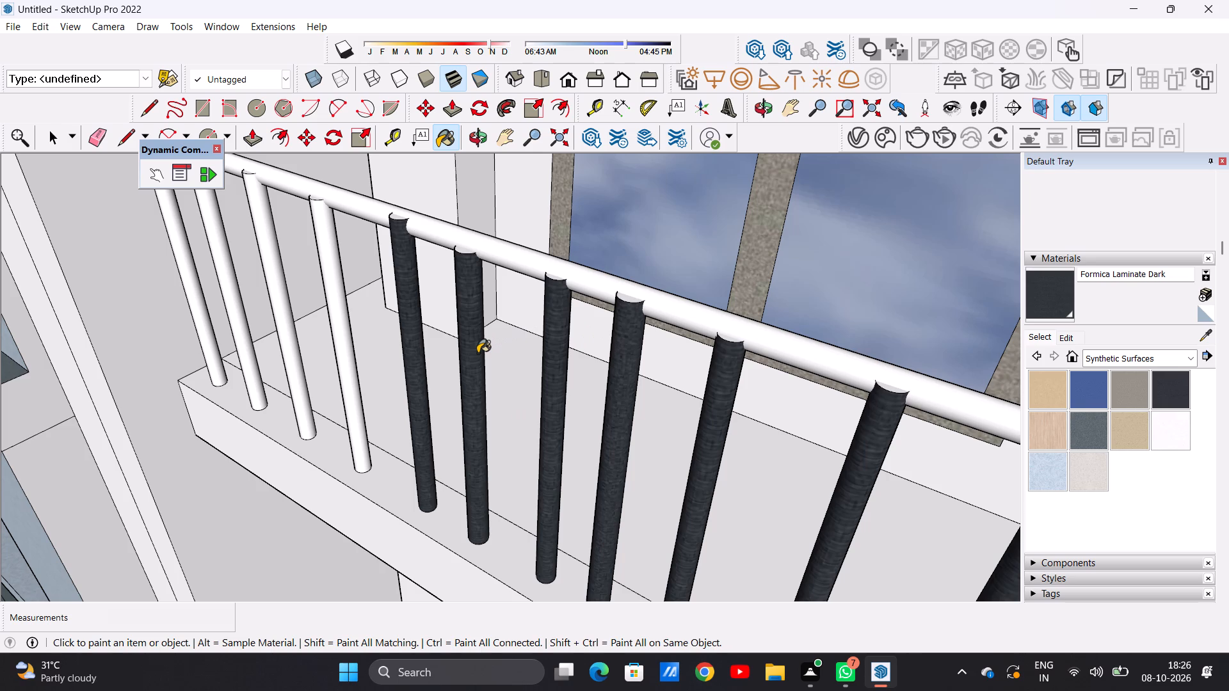
pyautogui.click(338, 301)
pyautogui.click(273, 296)
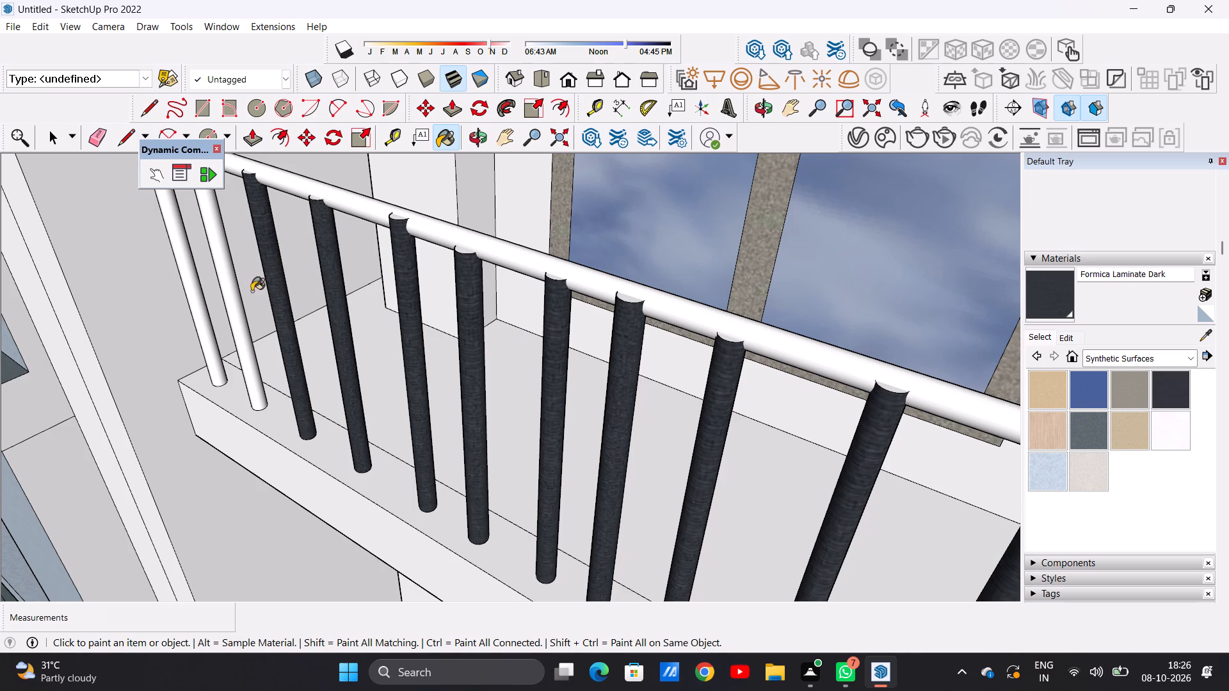
pyautogui.click(231, 289)
pyautogui.click(191, 294)
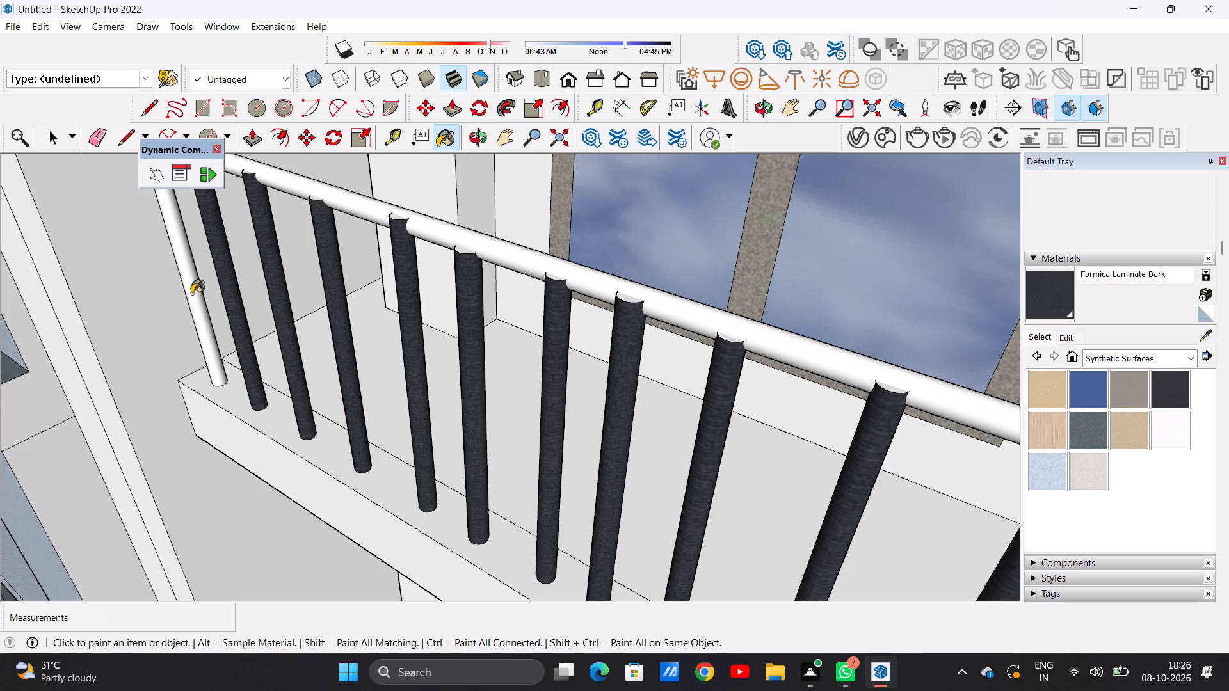
# Paint the two remaining white balusters beside the balcony's solid end wall in Formica Laminate Dark.
pyautogui.scroll(-10, 426, 367)
pyautogui.moveTo(451, 408); pyautogui.dragTo(627, 363, button='middle')
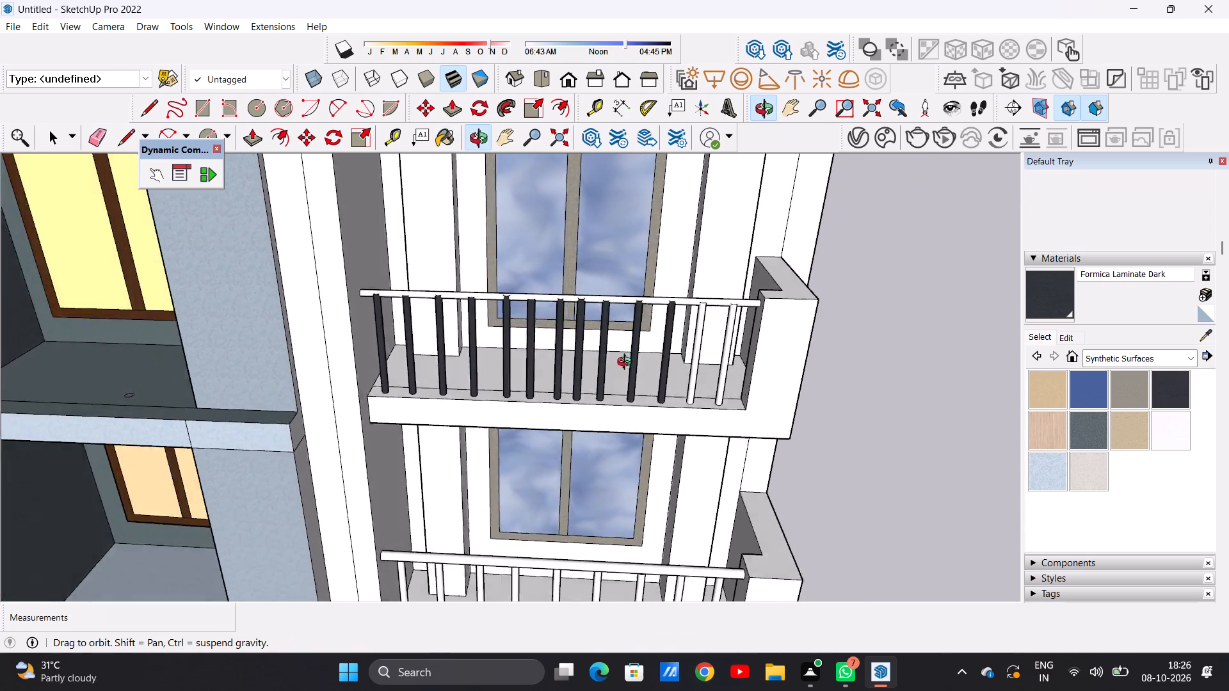
pyautogui.moveTo(627, 363); pyautogui.dragTo(817, 256, button='middle')
pyautogui.moveTo(679, 309); pyautogui.dragTo(547, 433, button='middle')
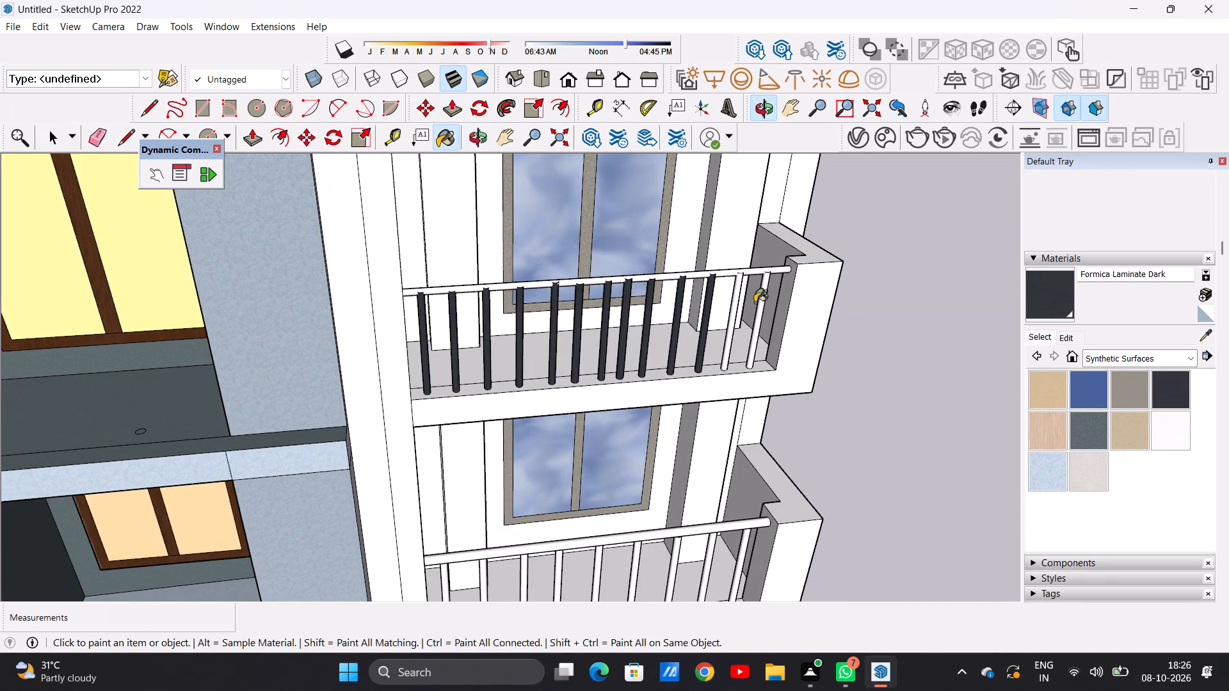
pyautogui.scroll(12, 763, 285)
pyautogui.click(763, 290)
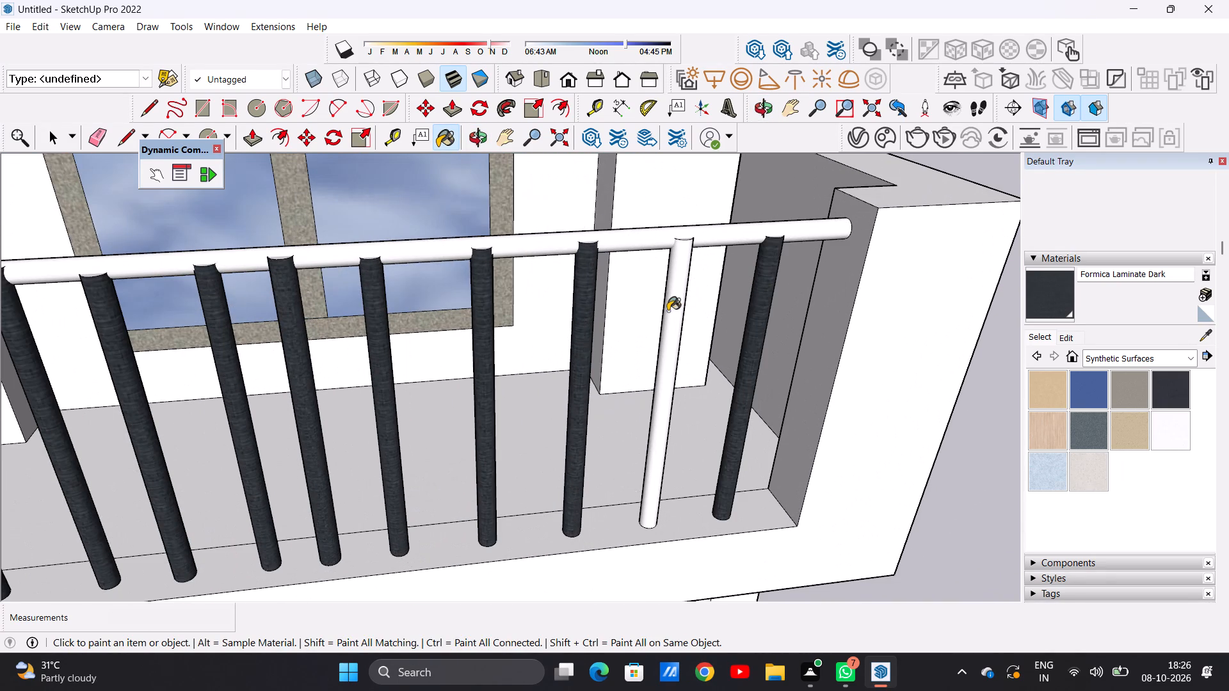
pyautogui.click(673, 313)
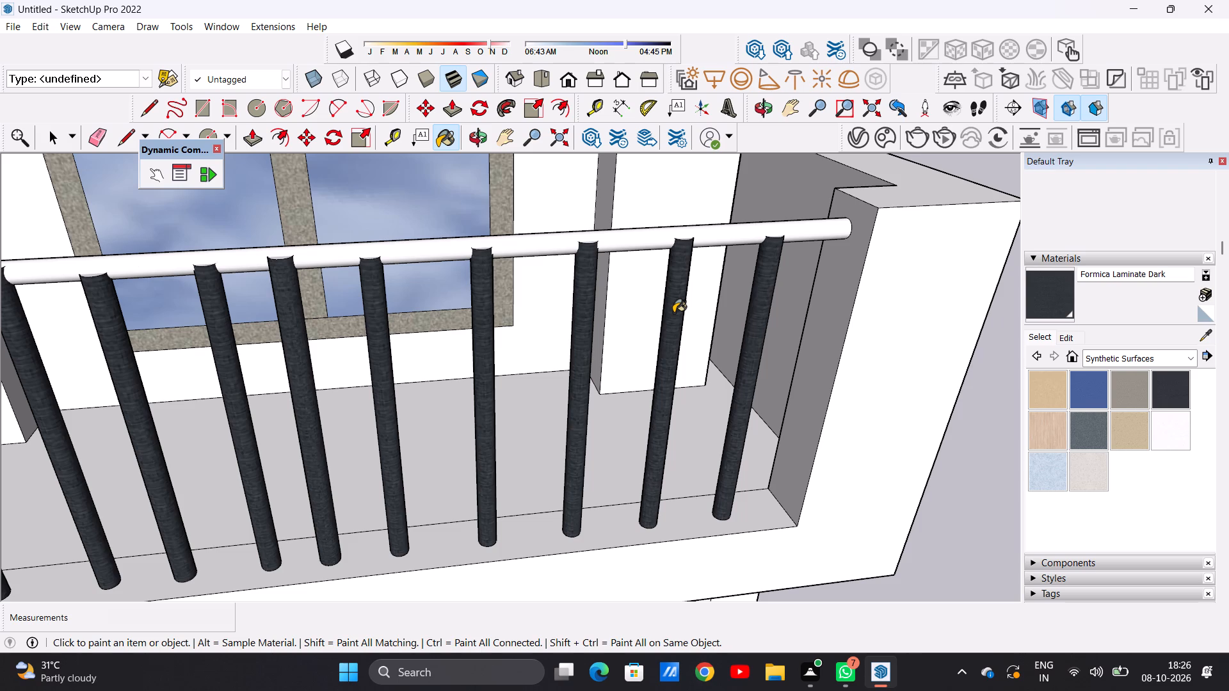
# Paint the same balcony's handrail in Formica Laminate Dark.
pyautogui.scroll(-2, 394, 415)
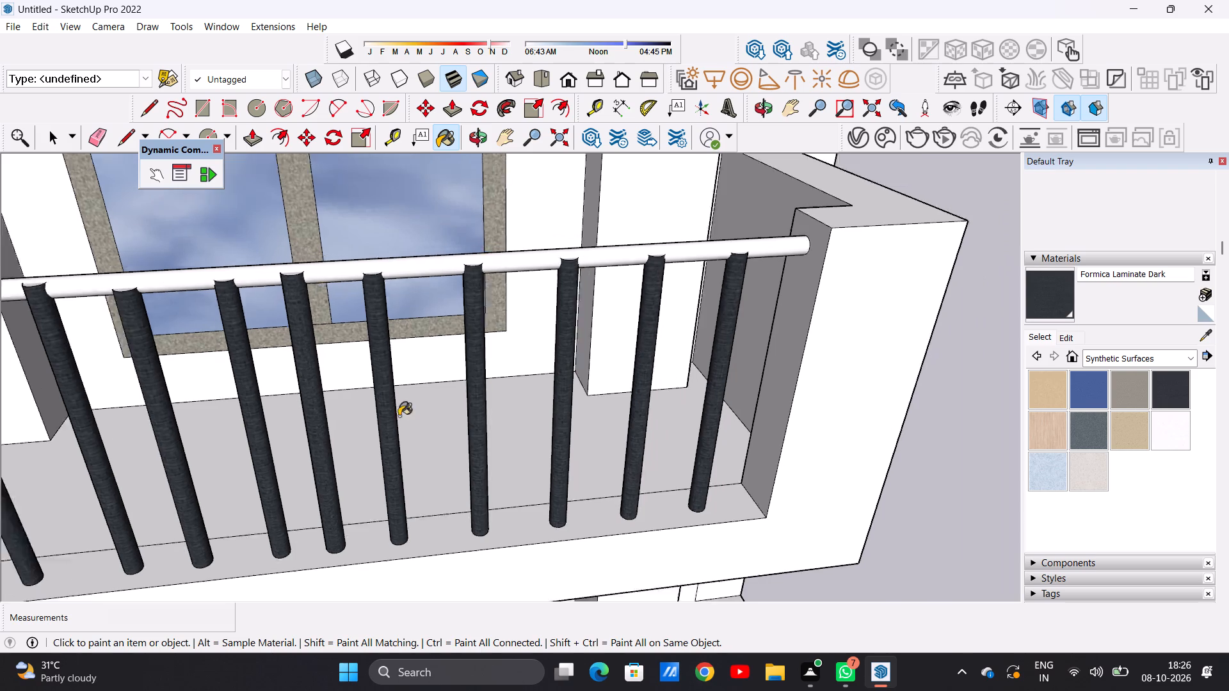
pyautogui.scroll(-12, 399, 416)
pyautogui.scroll(19, 490, 377)
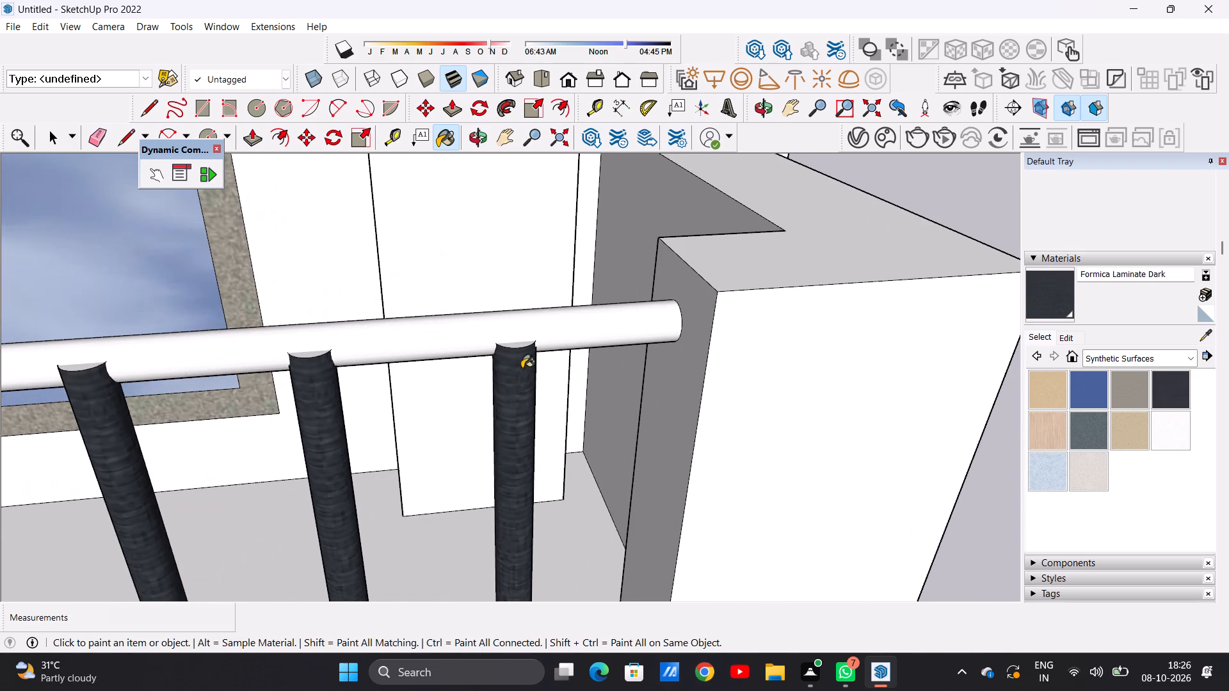
pyautogui.click(577, 326)
# Paint the top faces of the two balusters nearest the balcony's solid end wall in Formica Laminate Dark.
pyautogui.scroll(-10, 542, 379)
pyautogui.scroll(12, 537, 380)
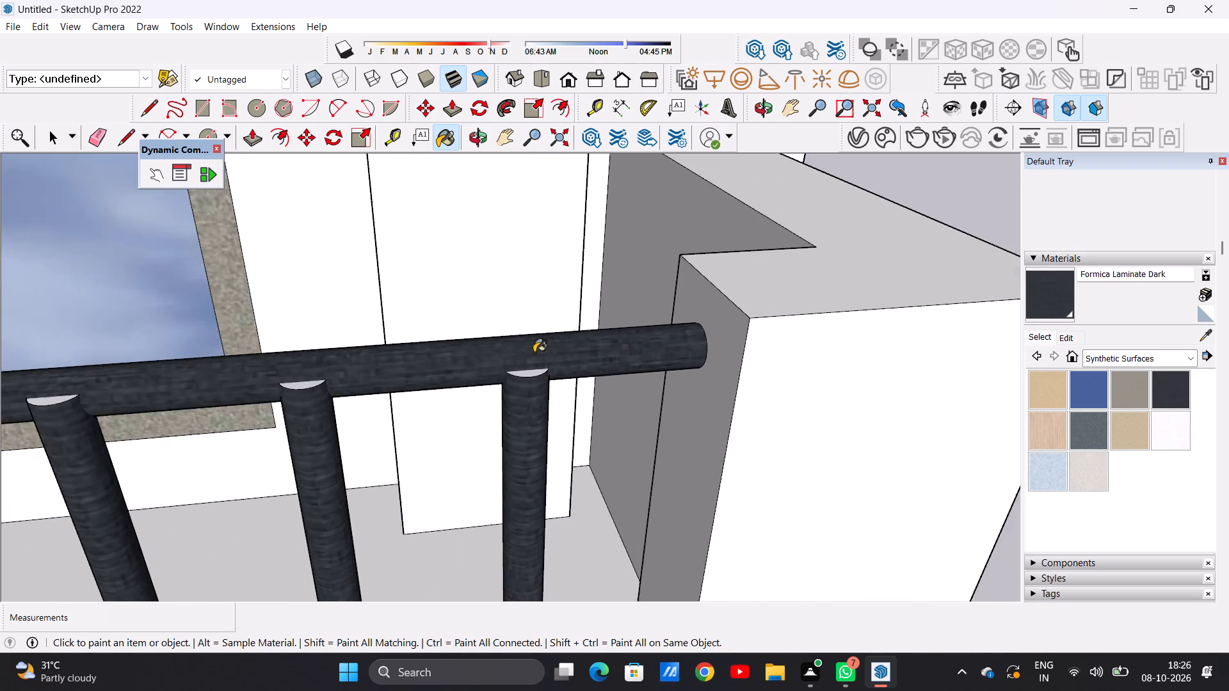
pyautogui.scroll(9, 534, 353)
pyautogui.click(525, 371)
pyautogui.scroll(-13, 535, 366)
pyautogui.scroll(2, 420, 358)
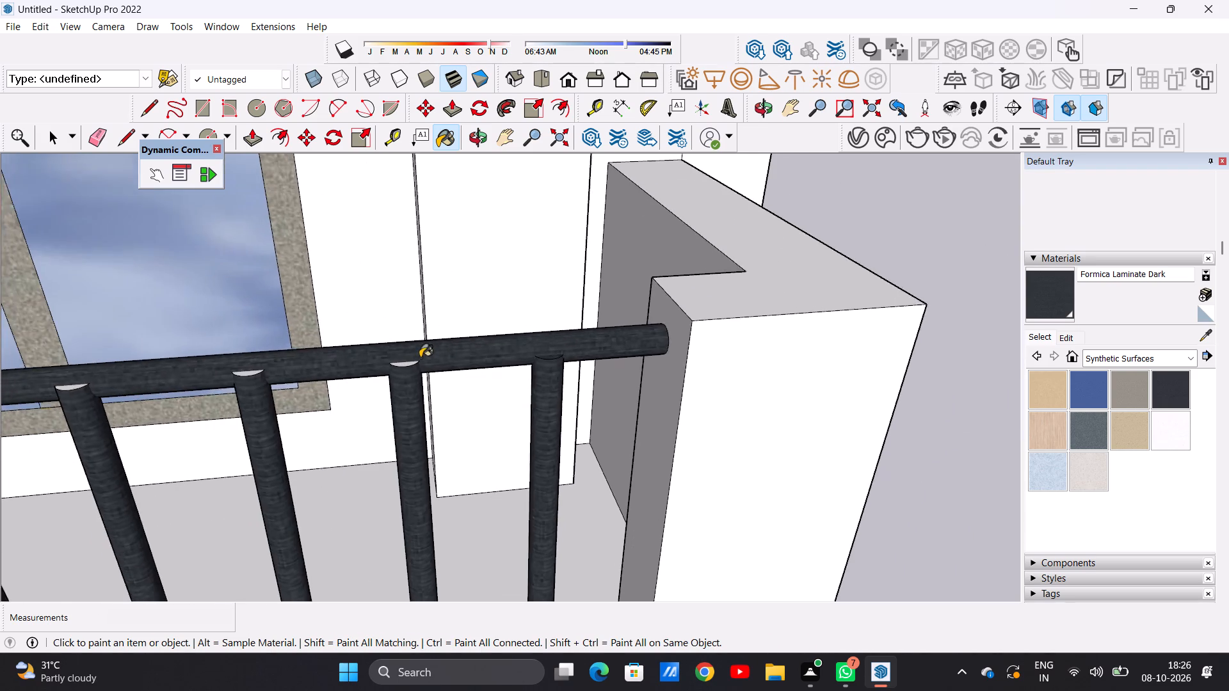
pyautogui.scroll(3, 420, 358)
pyautogui.scroll(4, 367, 361)
pyautogui.click(411, 365)
pyautogui.scroll(-6, 502, 388)
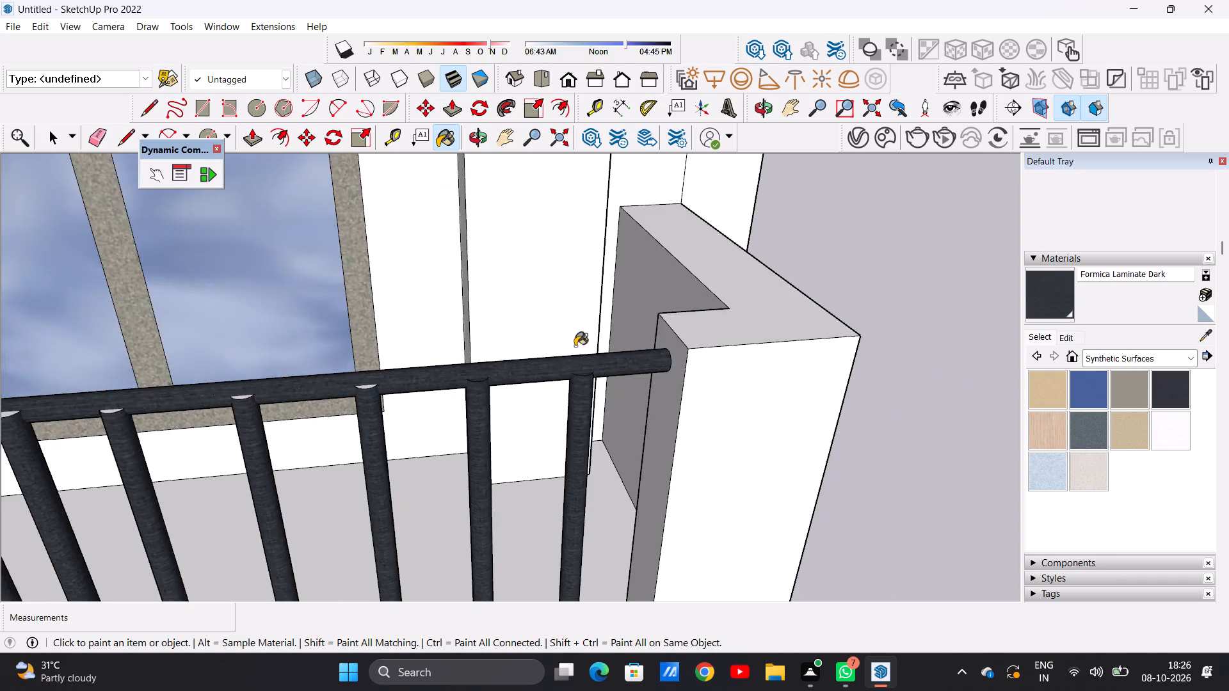
# Paint the top faces of the third and fourth balusters from the solid end wall in Formica Laminate Dark.
pyautogui.scroll(-9, 575, 346)
pyautogui.scroll(7, 430, 368)
pyautogui.scroll(7, 490, 372)
pyautogui.moveTo(585, 354); pyautogui.dragTo(558, 374, button='middle')
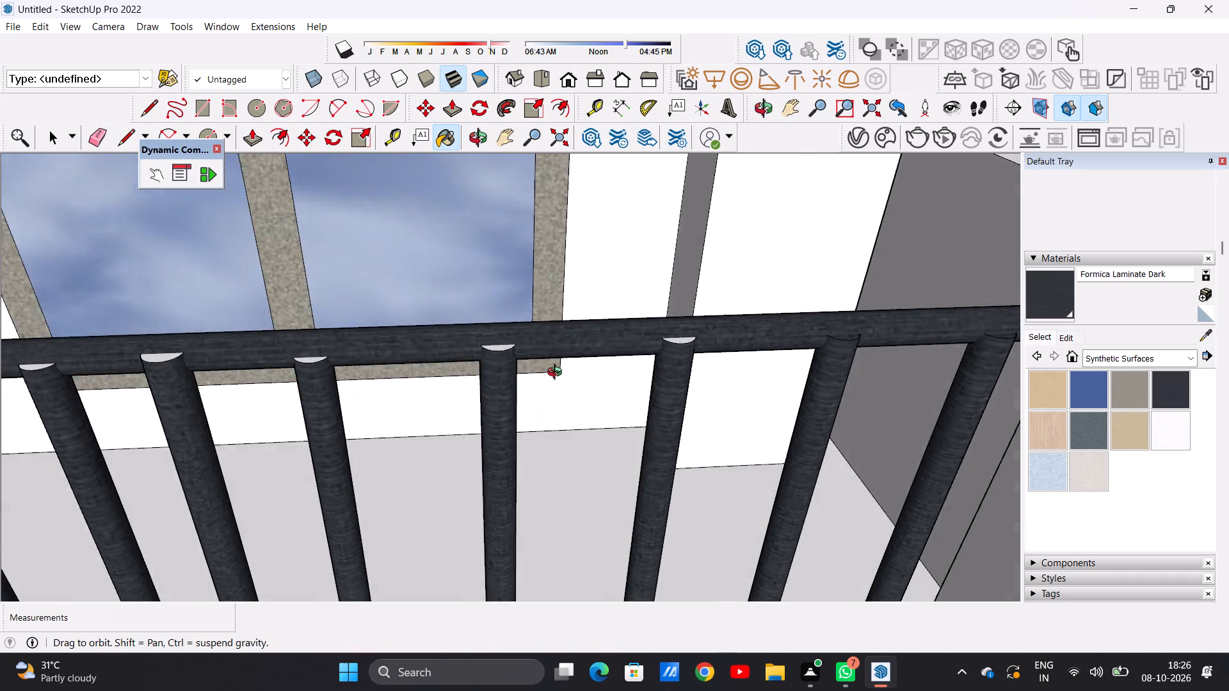
pyautogui.moveTo(558, 374); pyautogui.dragTo(548, 397, button='middle')
pyautogui.scroll(6, 639, 344)
pyautogui.click(694, 342)
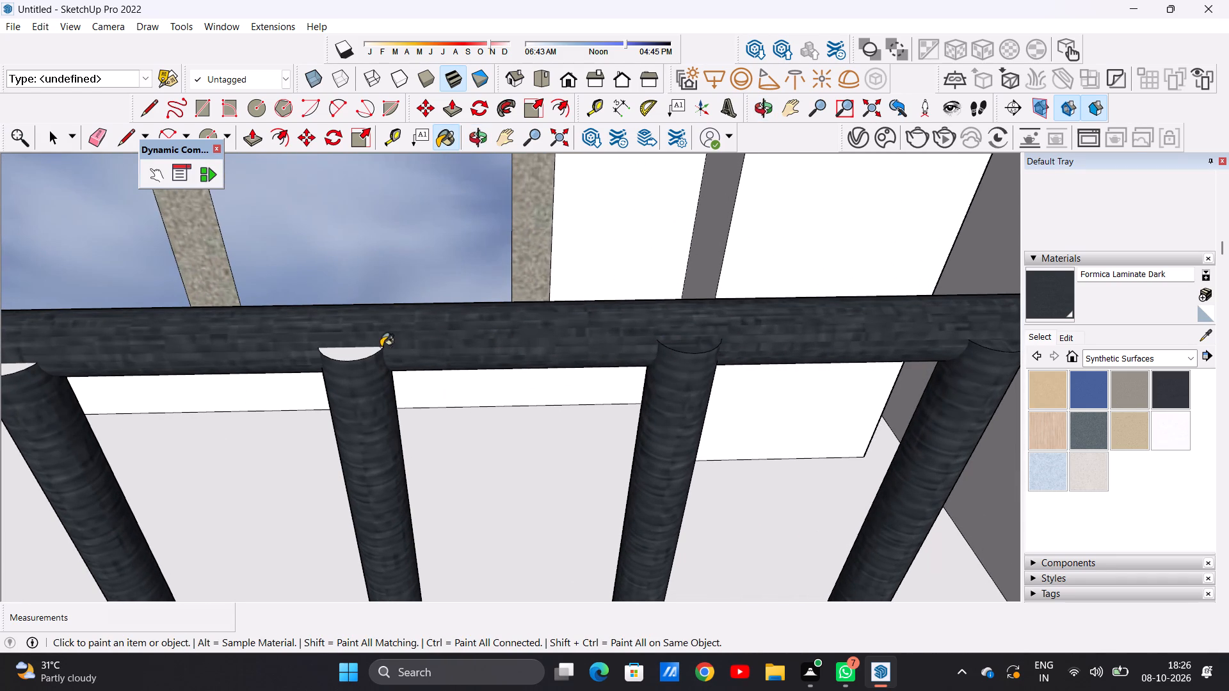
pyautogui.click(357, 352)
# Paint the top faces of the fifth to eighth balusters from the solid end wall in Formica Laminate Dark.
pyautogui.scroll(-12, 684, 374)
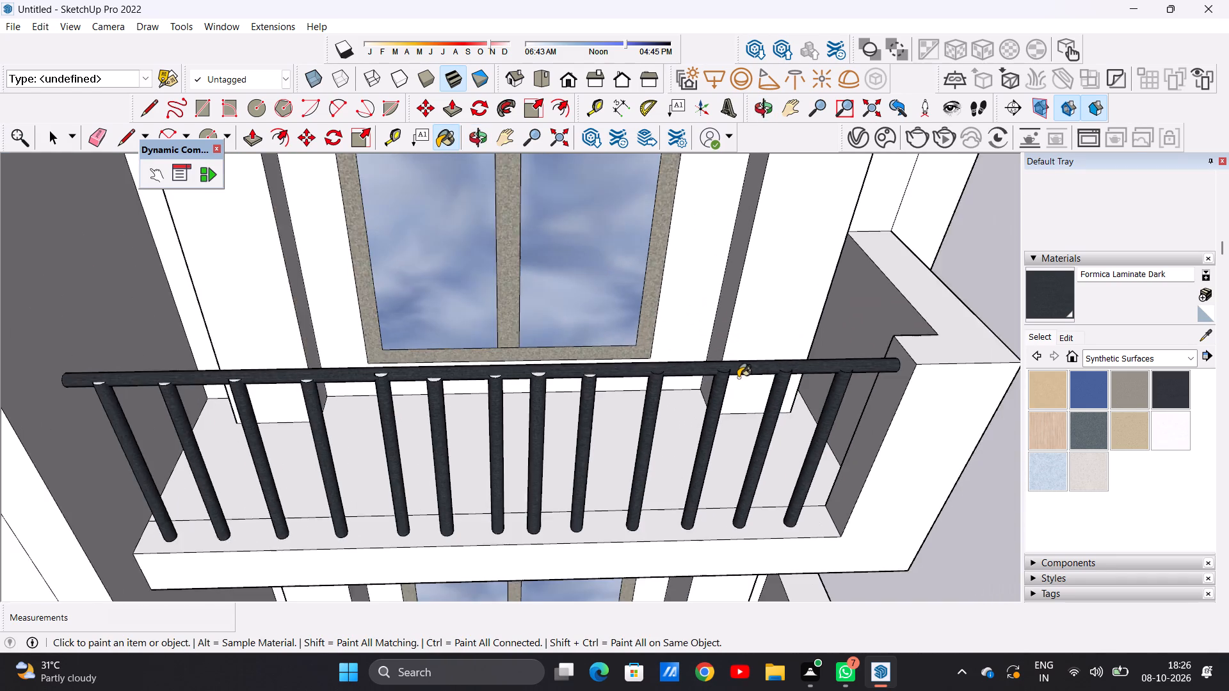
pyautogui.scroll(-2, 738, 377)
pyautogui.scroll(12, 582, 381)
pyautogui.scroll(4, 640, 383)
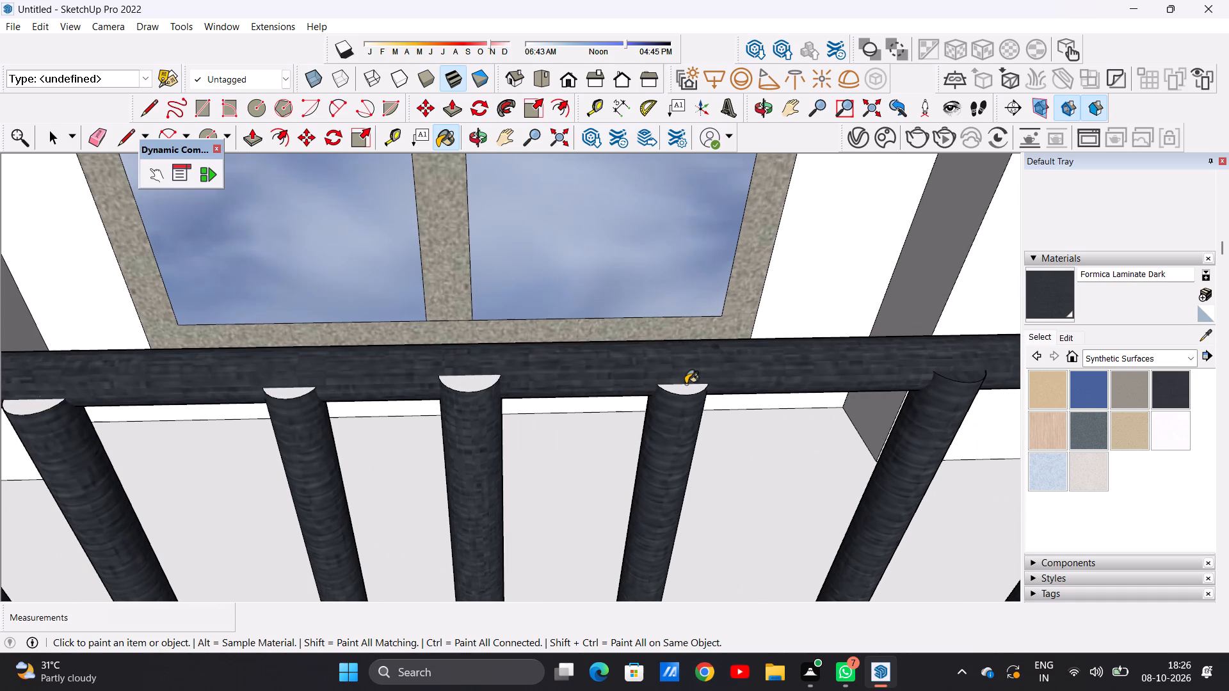
pyautogui.click(686, 391)
pyautogui.click(477, 385)
pyautogui.scroll(-14, 554, 393)
pyautogui.scroll(11, 492, 383)
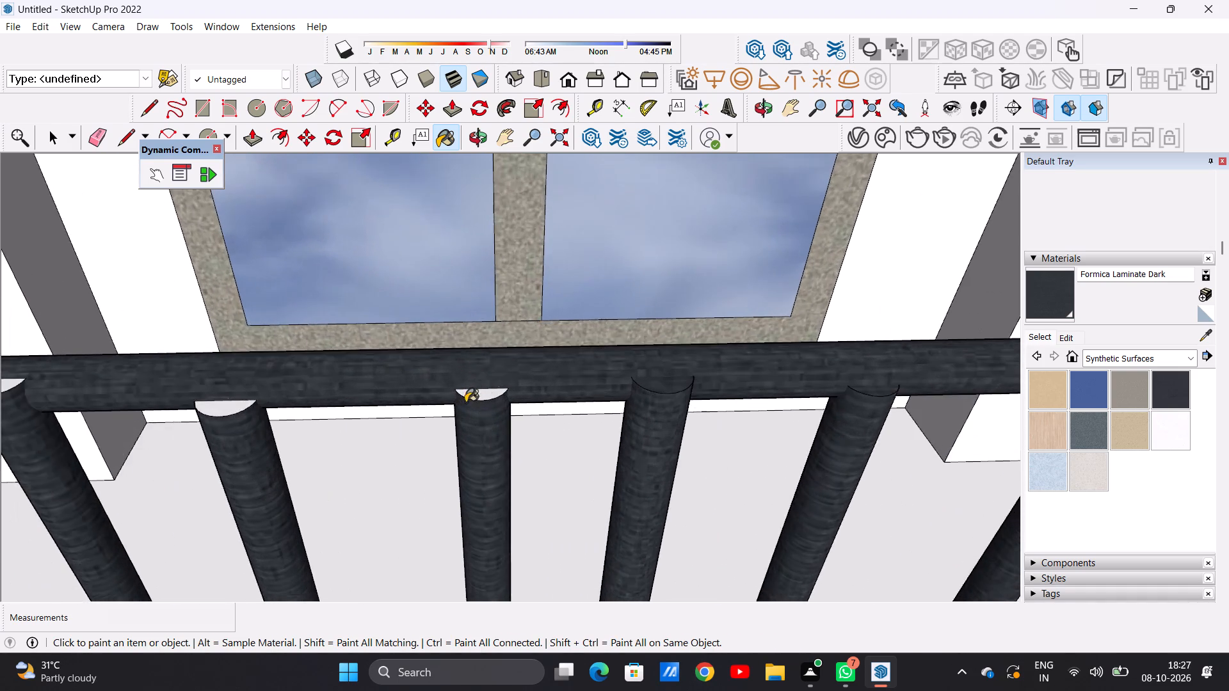
pyautogui.scroll(6, 465, 402)
pyautogui.click(474, 394)
pyautogui.scroll(-16, 474, 395)
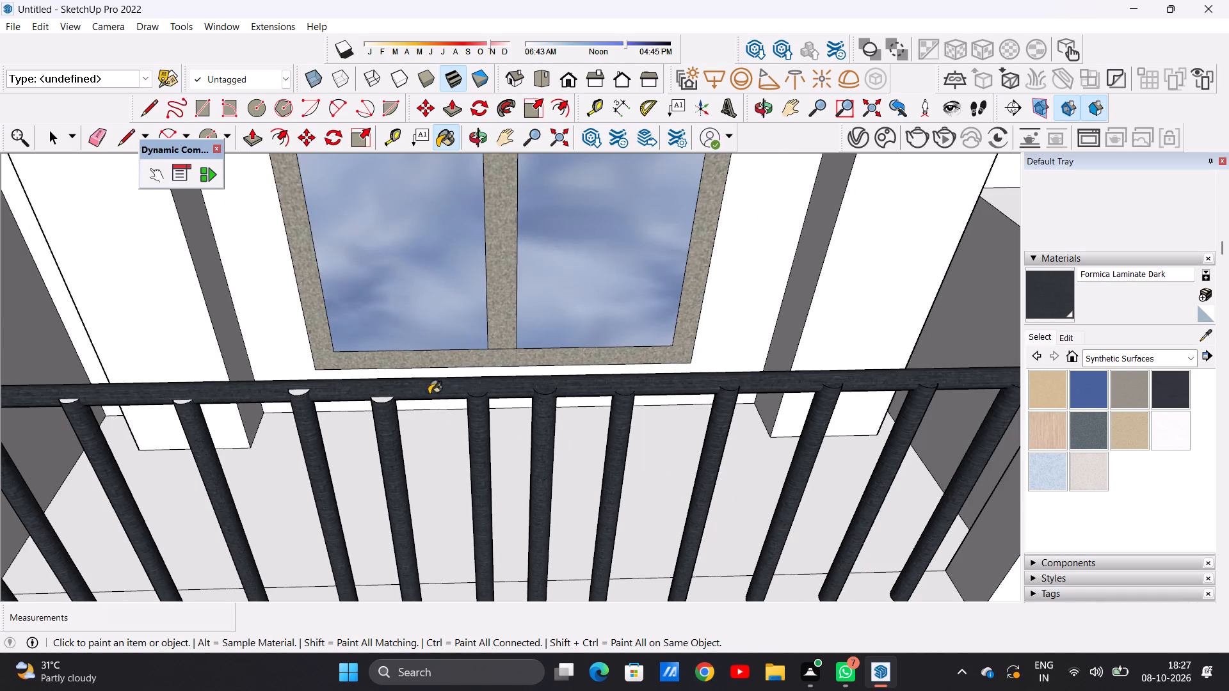
pyautogui.scroll(13, 385, 399)
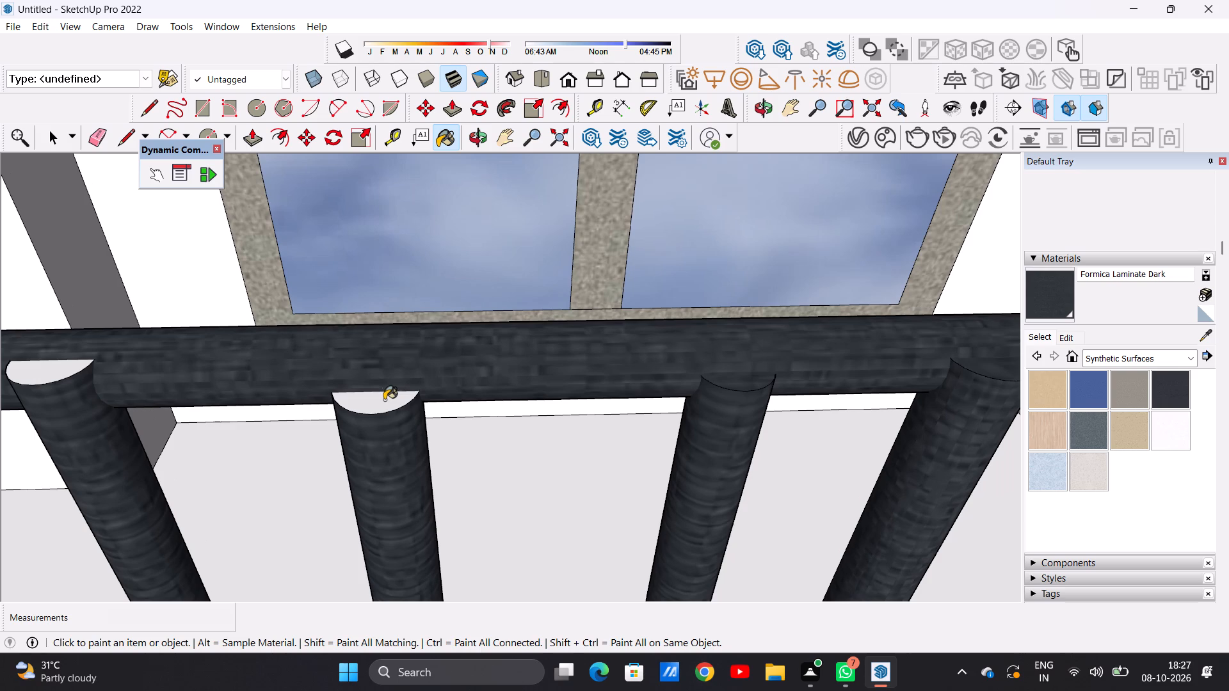
pyautogui.click(384, 400)
# Paint the top faces of the ninth and tenth balusters from the solid end wall in Formica Laminate Dark.
pyautogui.scroll(-17, 378, 409)
pyautogui.scroll(-5, 428, 401)
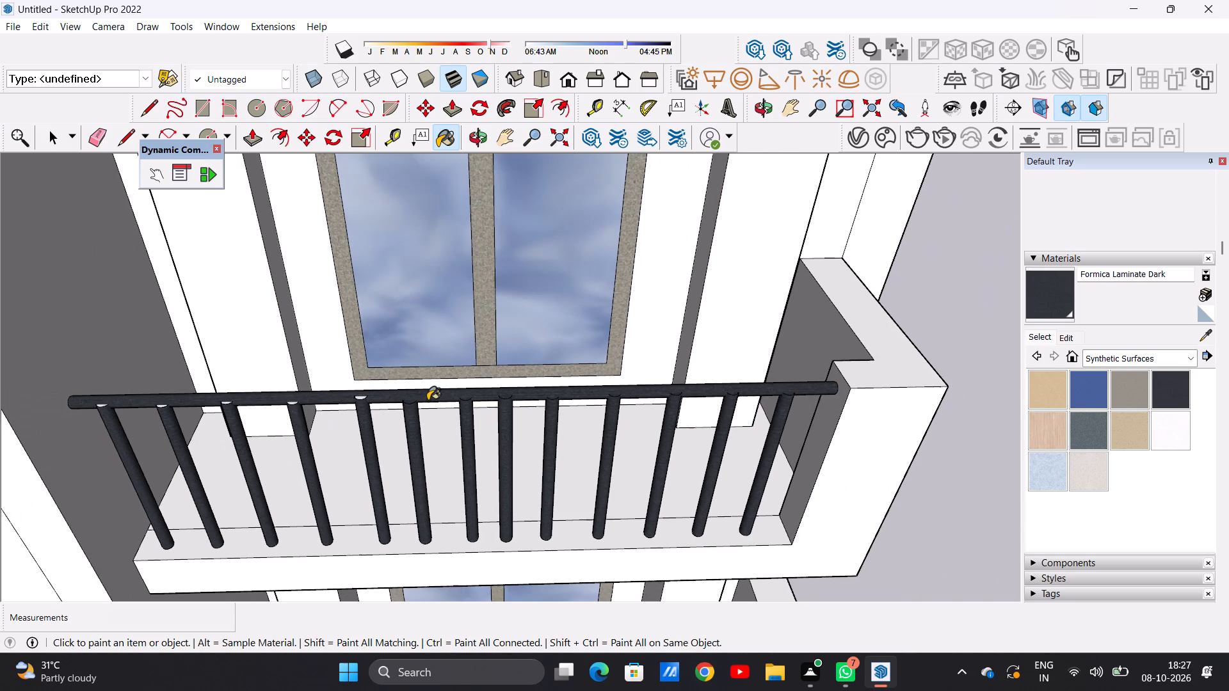
pyautogui.scroll(10, 332, 398)
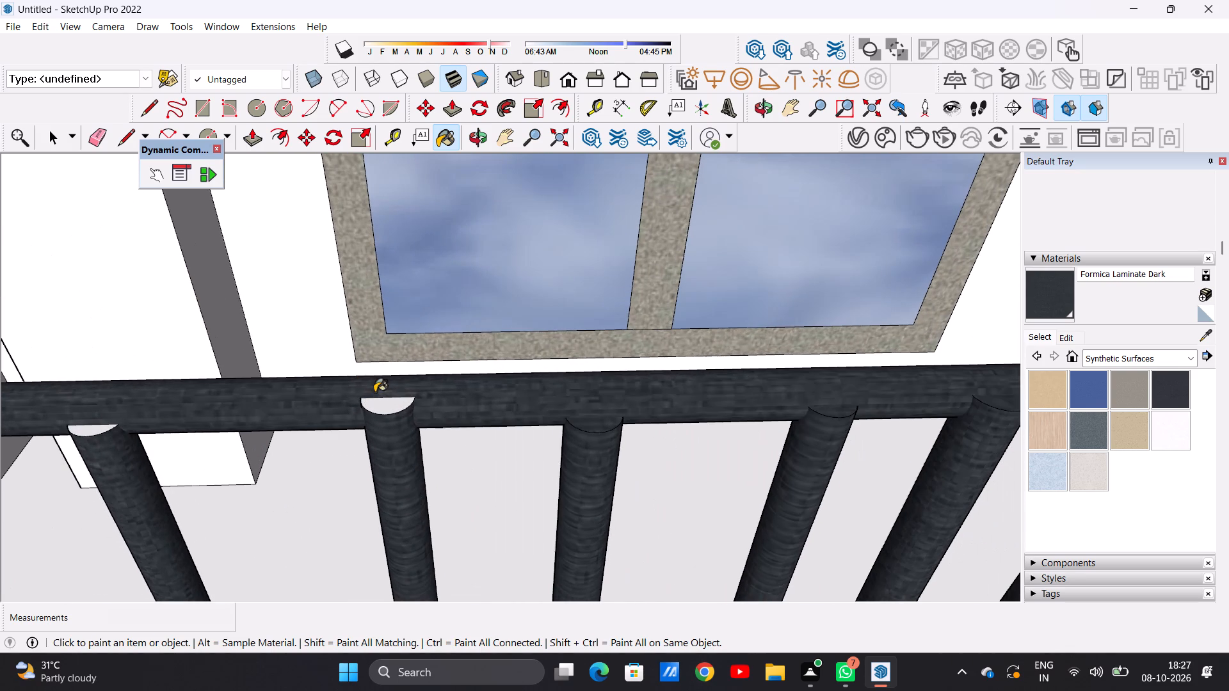
pyautogui.click(385, 404)
pyautogui.scroll(-4, 385, 408)
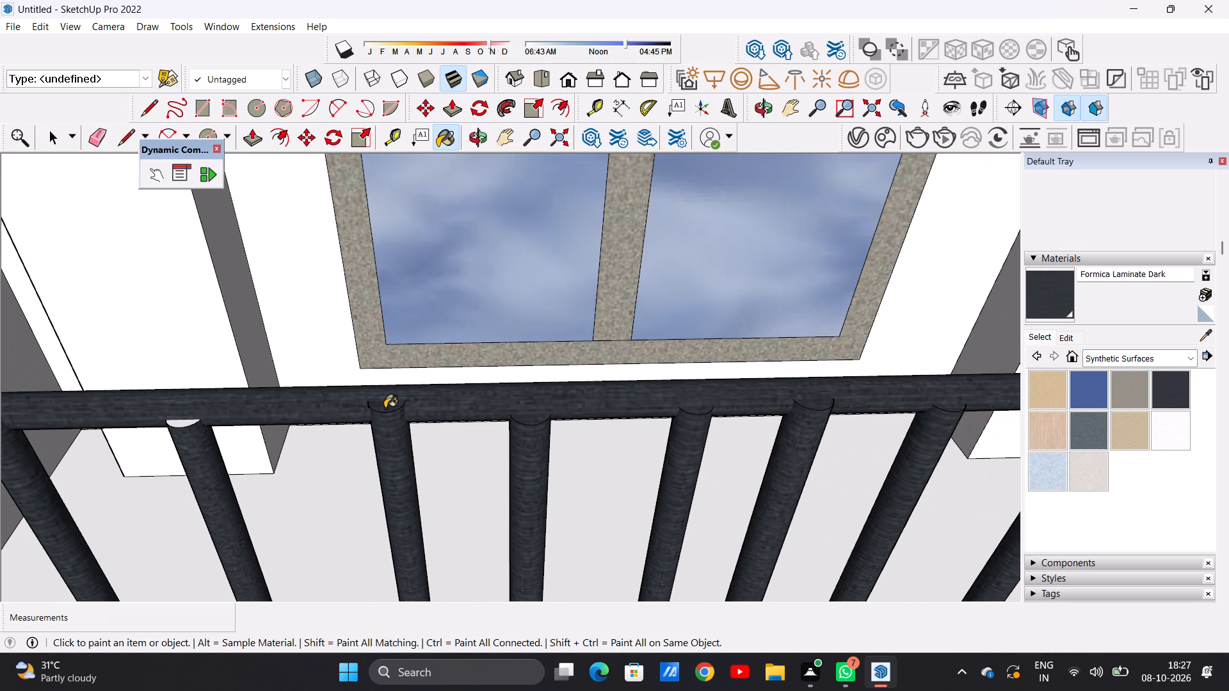
pyautogui.click(385, 408)
pyautogui.click(385, 408)
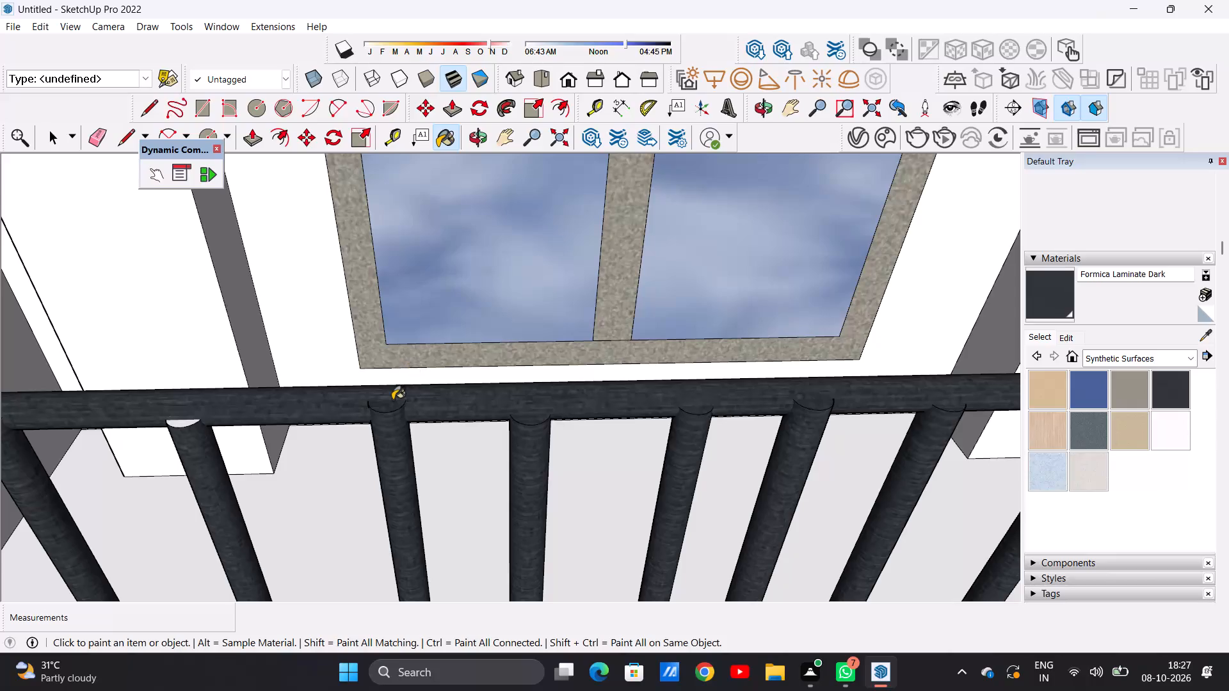
pyautogui.scroll(-8, 403, 400)
pyautogui.scroll(2, 321, 415)
pyautogui.scroll(-1, 321, 415)
pyautogui.scroll(7, 321, 415)
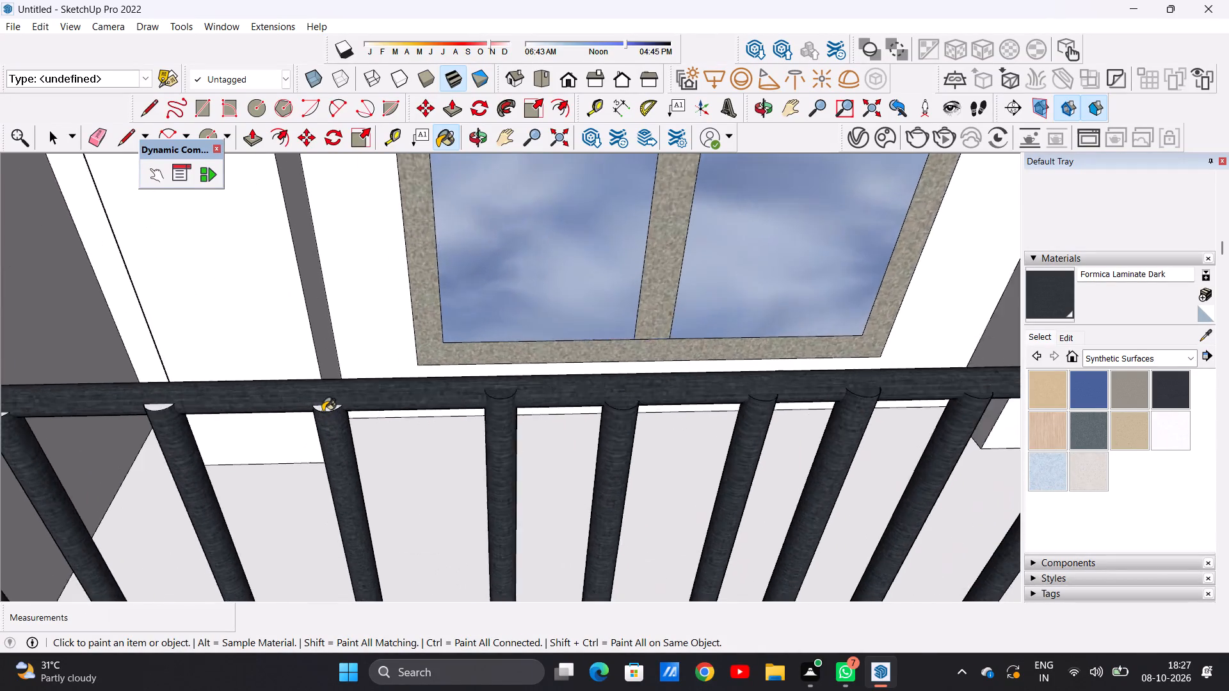
pyautogui.scroll(8, 323, 411)
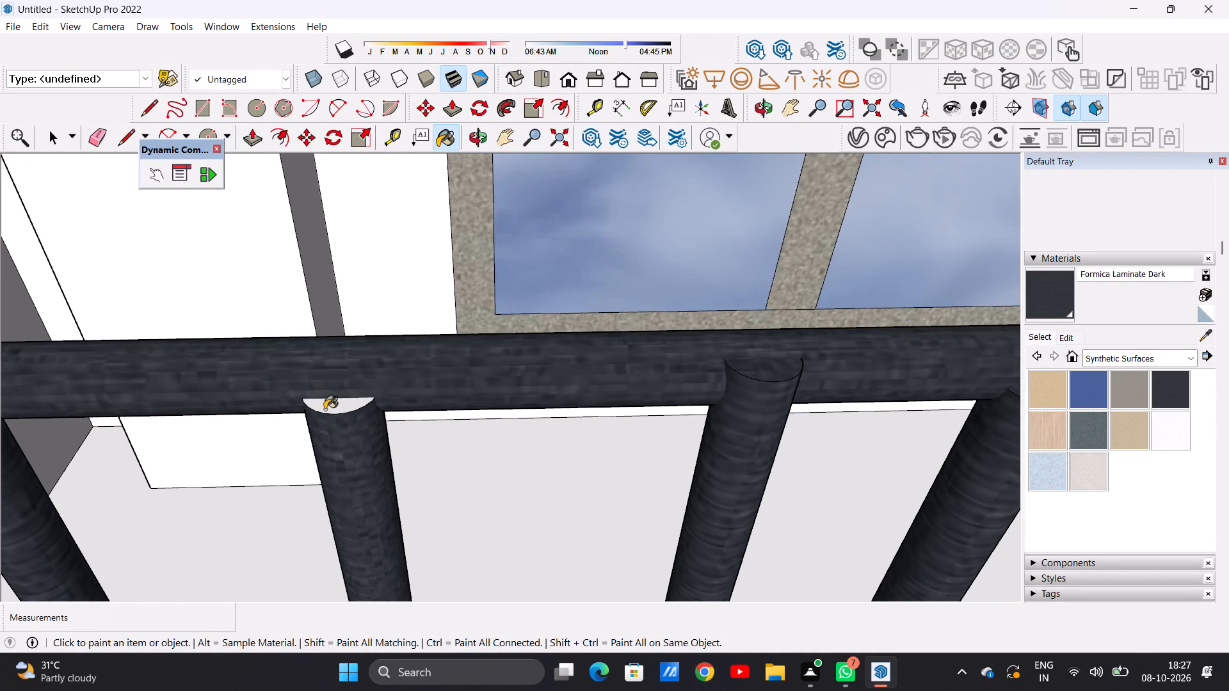
pyautogui.click(325, 409)
# Paint the top faces of the last three balusters at the railing's inner end in Formica Laminate Dark.
pyautogui.scroll(-13, 382, 430)
pyautogui.scroll(1, 337, 417)
pyautogui.scroll(-1, 337, 417)
pyautogui.scroll(4, 337, 417)
pyautogui.scroll(18, 332, 429)
pyautogui.click(339, 425)
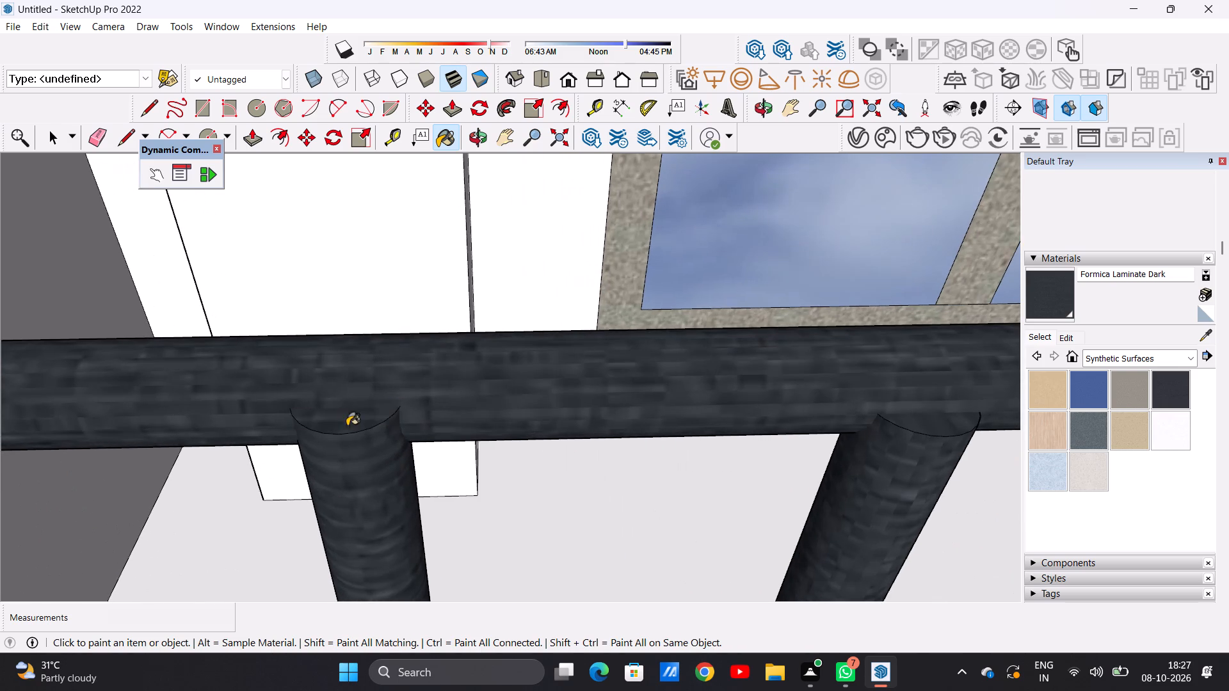
pyautogui.scroll(-15, 367, 417)
pyautogui.scroll(7, 209, 420)
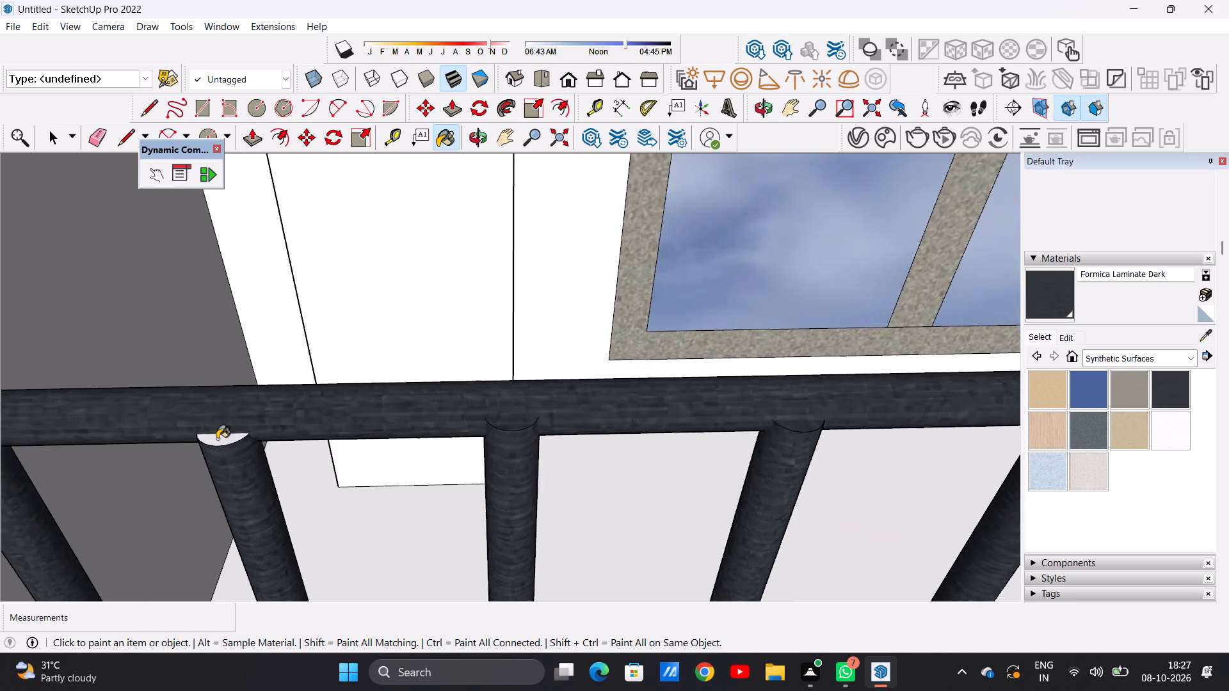
pyautogui.scroll(11, 217, 439)
pyautogui.click(224, 440)
pyautogui.scroll(-13, 380, 418)
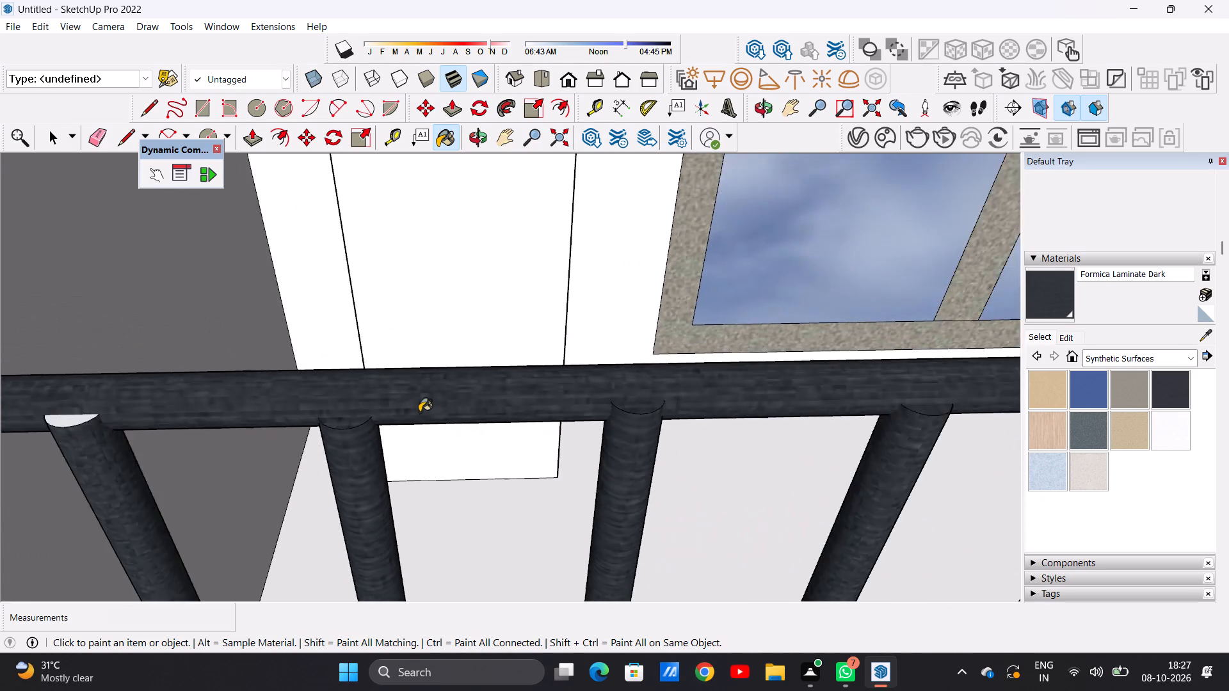
pyautogui.scroll(-7, 419, 412)
pyautogui.scroll(4, 316, 418)
pyautogui.scroll(18, 308, 431)
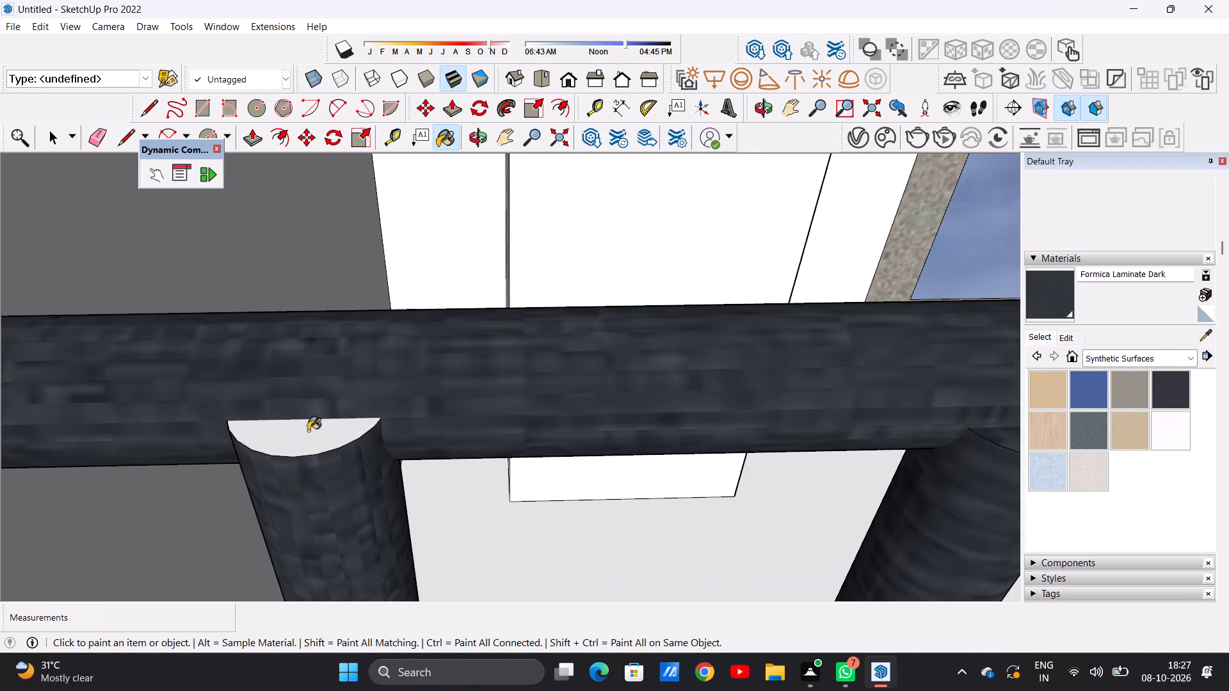
pyautogui.click(308, 431)
# On the same wing's lowest balcony, above the arch, paint the three balusters nearest the solid end wall in Formica Laminate Dark.
pyautogui.scroll(-20, 305, 447)
pyautogui.scroll(-11, 305, 447)
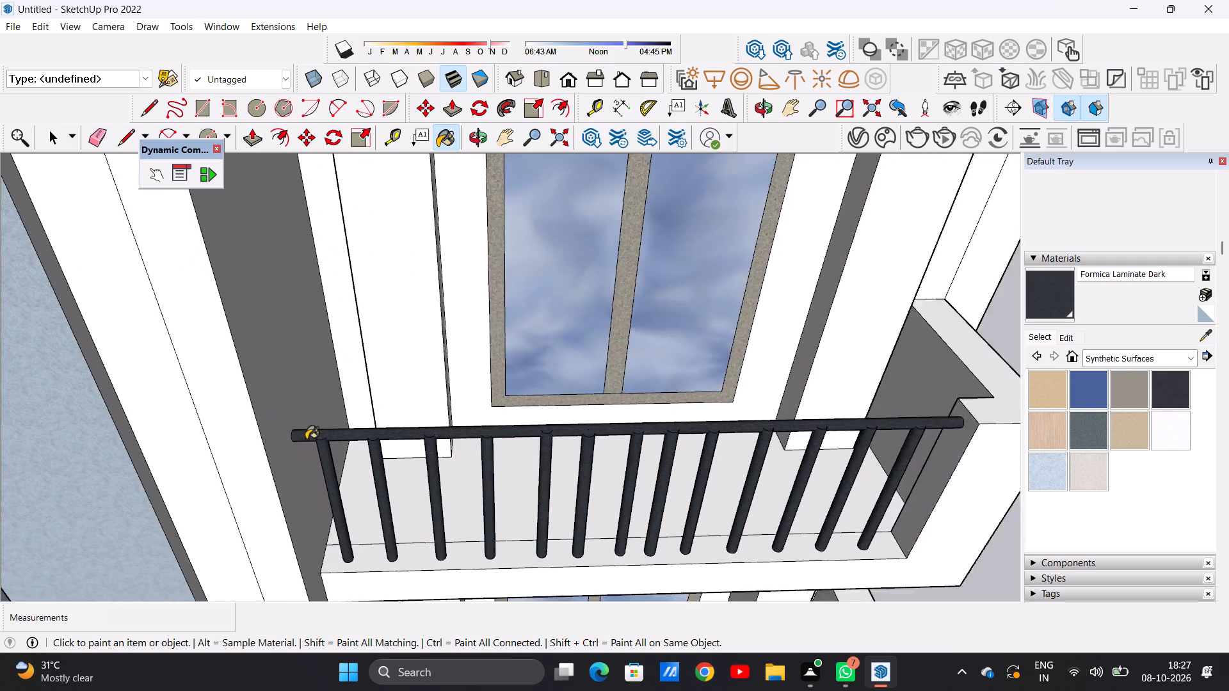
pyautogui.scroll(-8, 306, 440)
pyautogui.moveTo(495, 489); pyautogui.dragTo(511, 366, button='middle')
pyautogui.moveTo(498, 441); pyautogui.dragTo(516, 441, button='middle')
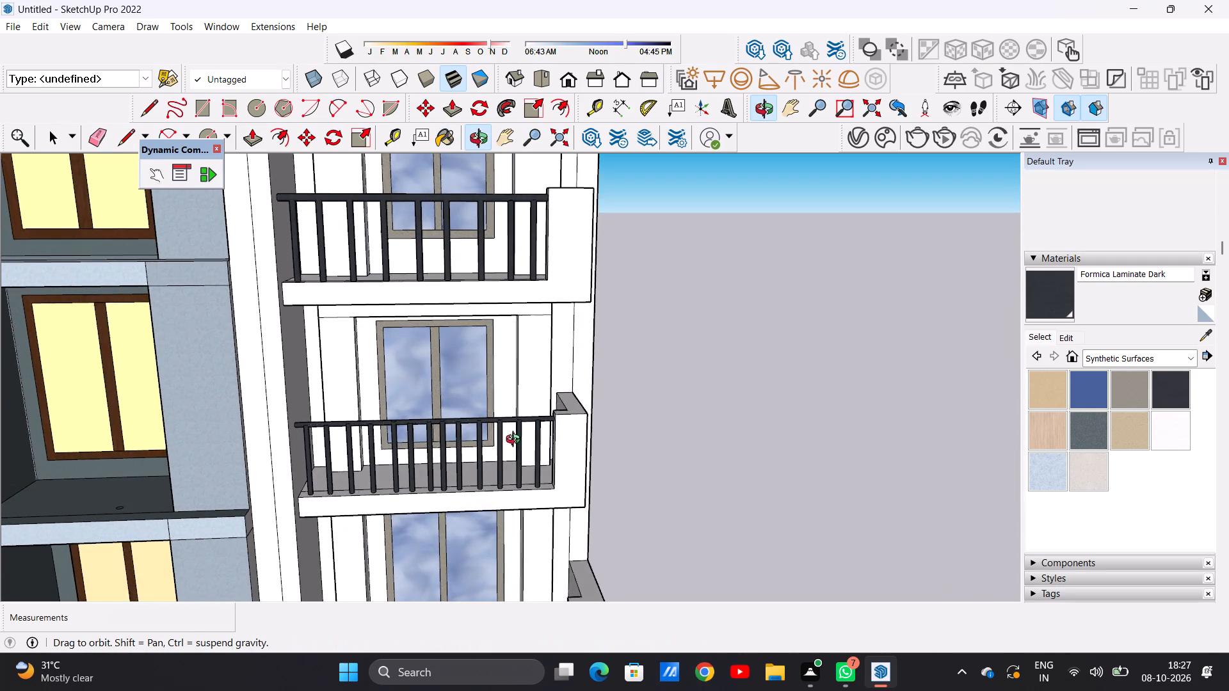
pyautogui.moveTo(516, 441); pyautogui.dragTo(495, 432, button='middle')
pyautogui.scroll(-14, 490, 456)
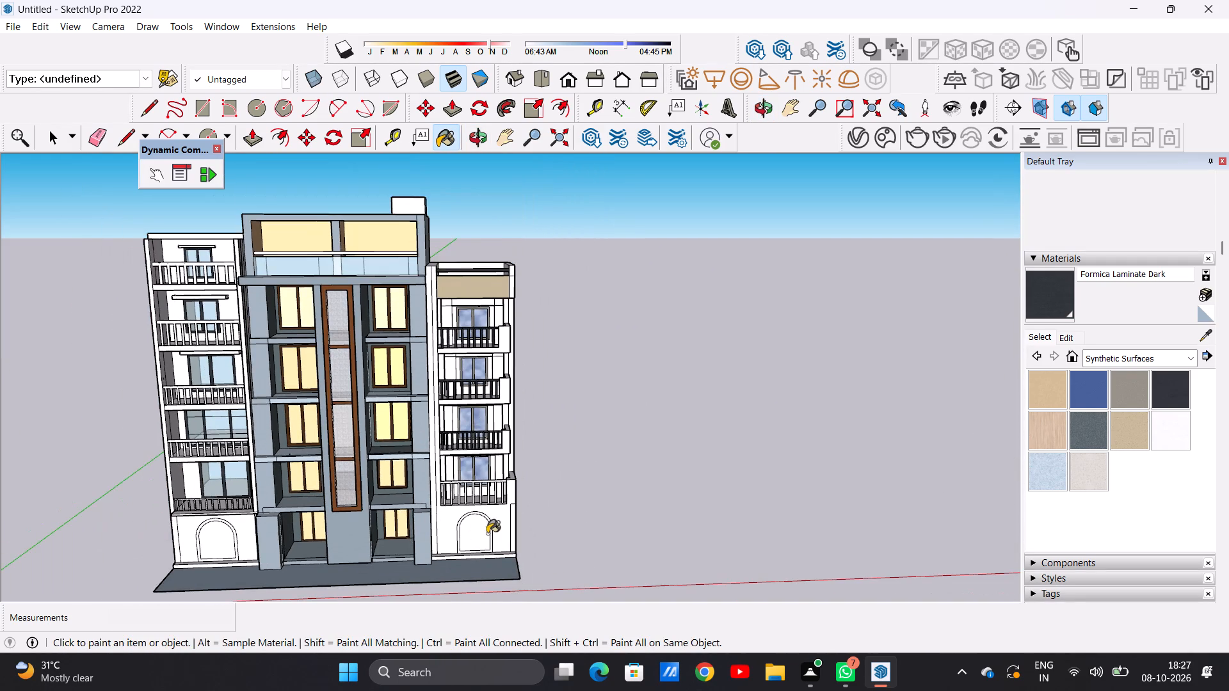
pyautogui.scroll(7, 488, 539)
pyautogui.scroll(13, 499, 456)
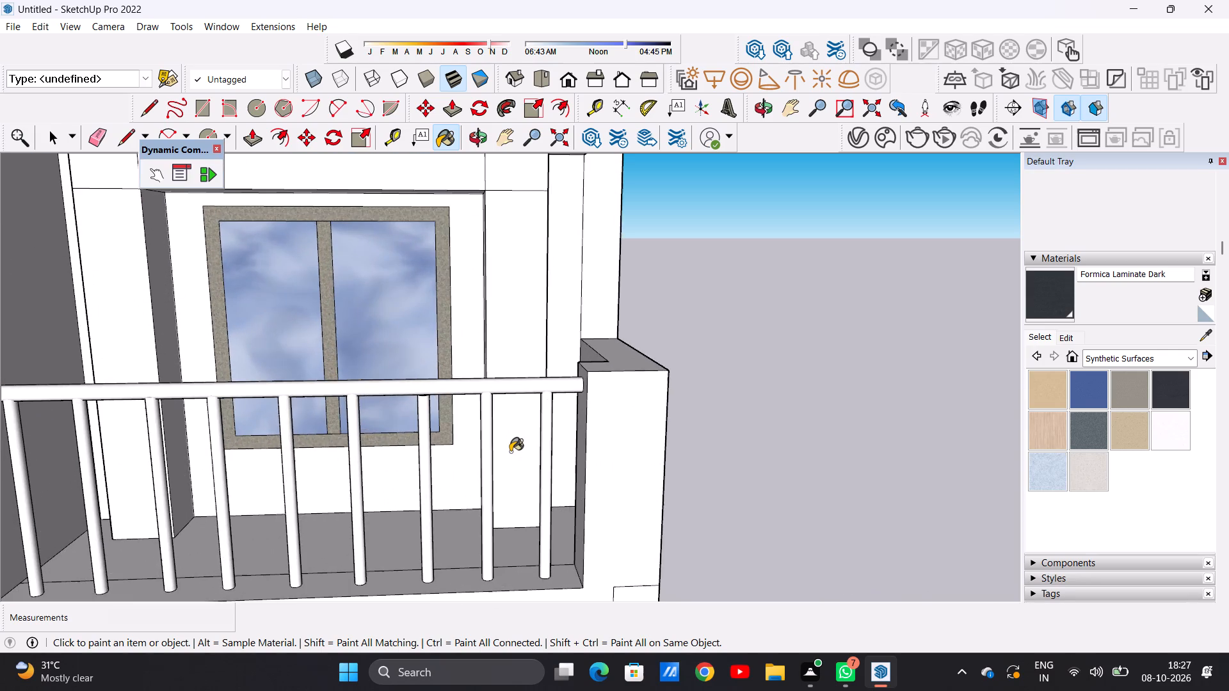
pyautogui.scroll(7, 552, 392)
pyautogui.click(536, 428)
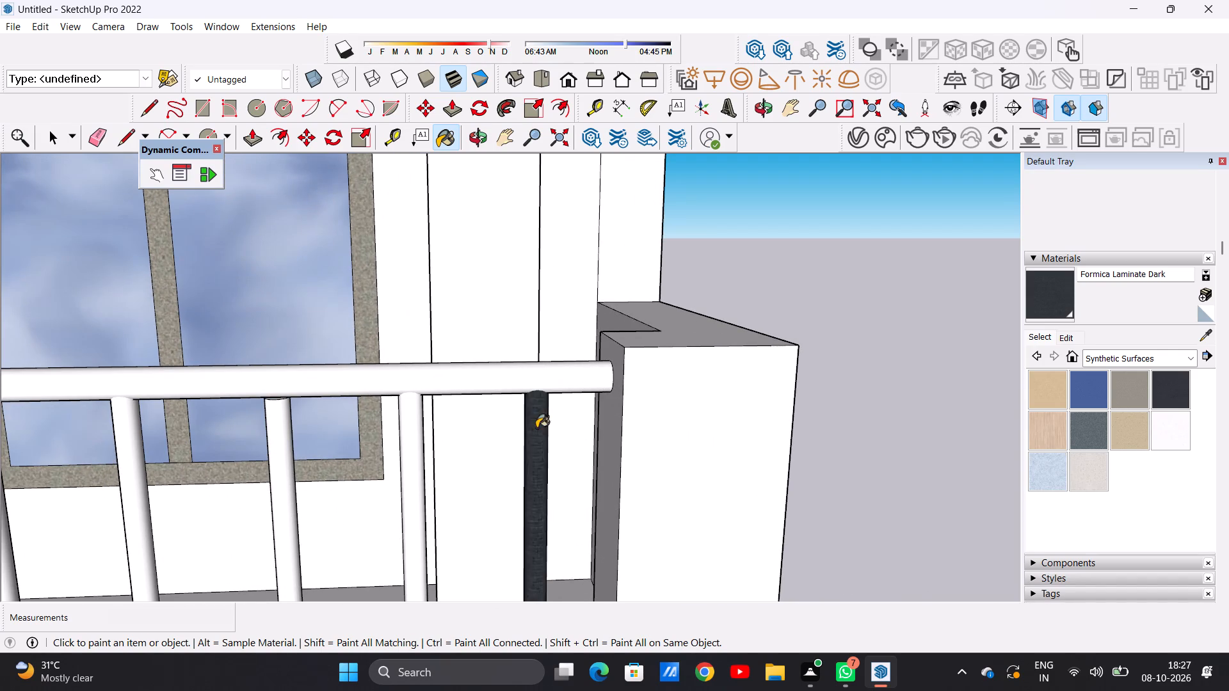
pyautogui.scroll(-9, 550, 405)
pyautogui.scroll(-1, 502, 463)
pyautogui.scroll(5, 502, 463)
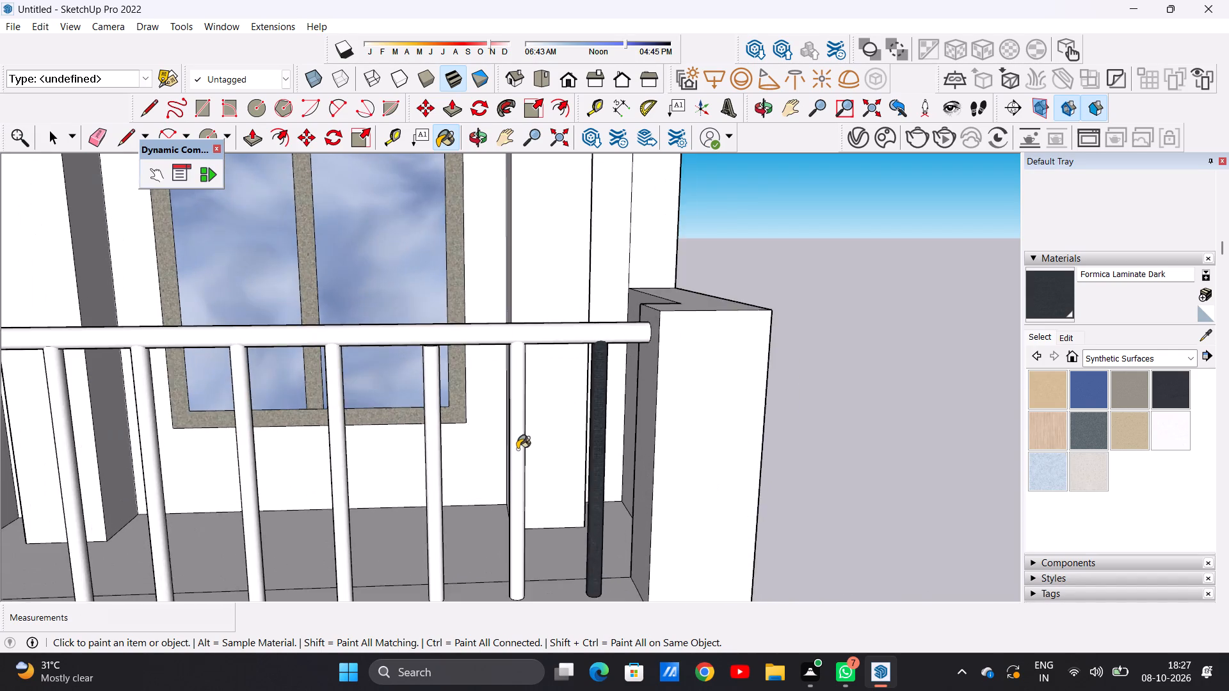
pyautogui.scroll(4, 517, 449)
pyautogui.click(517, 449)
pyautogui.click(389, 454)
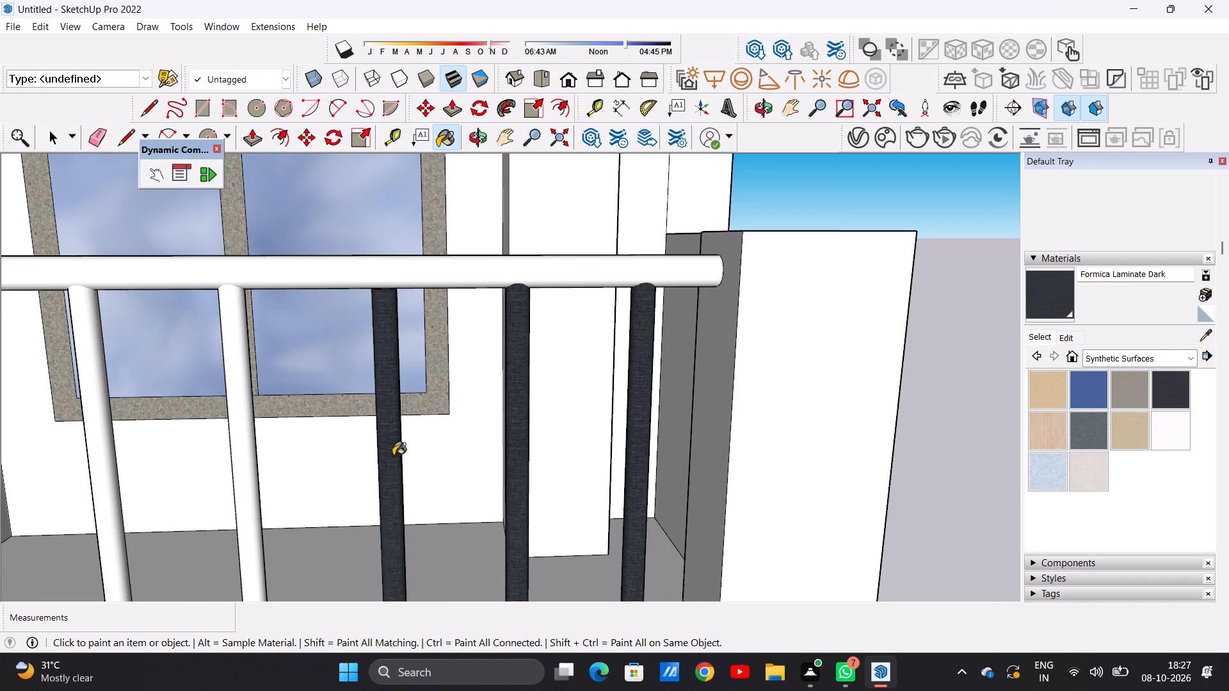
# Paint the fourth and fifth balusters from the lowest balcony's solid end wall in Formica Laminate Dark.
pyautogui.scroll(-13, 577, 461)
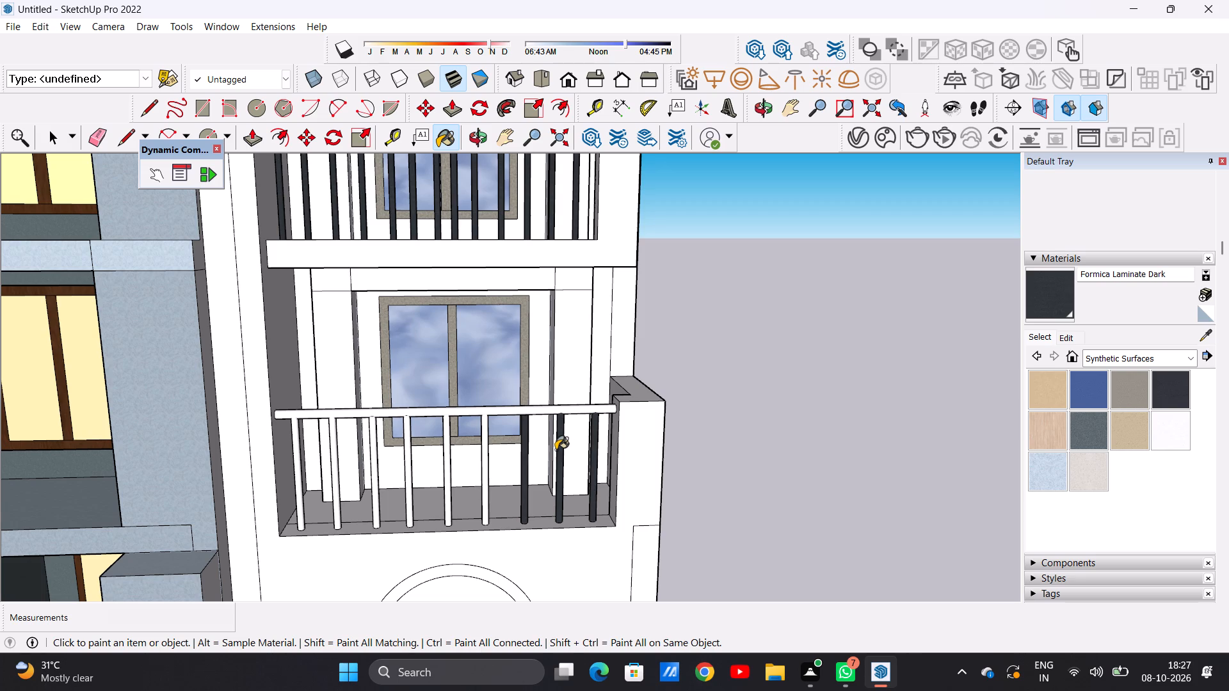
pyautogui.scroll(11, 499, 457)
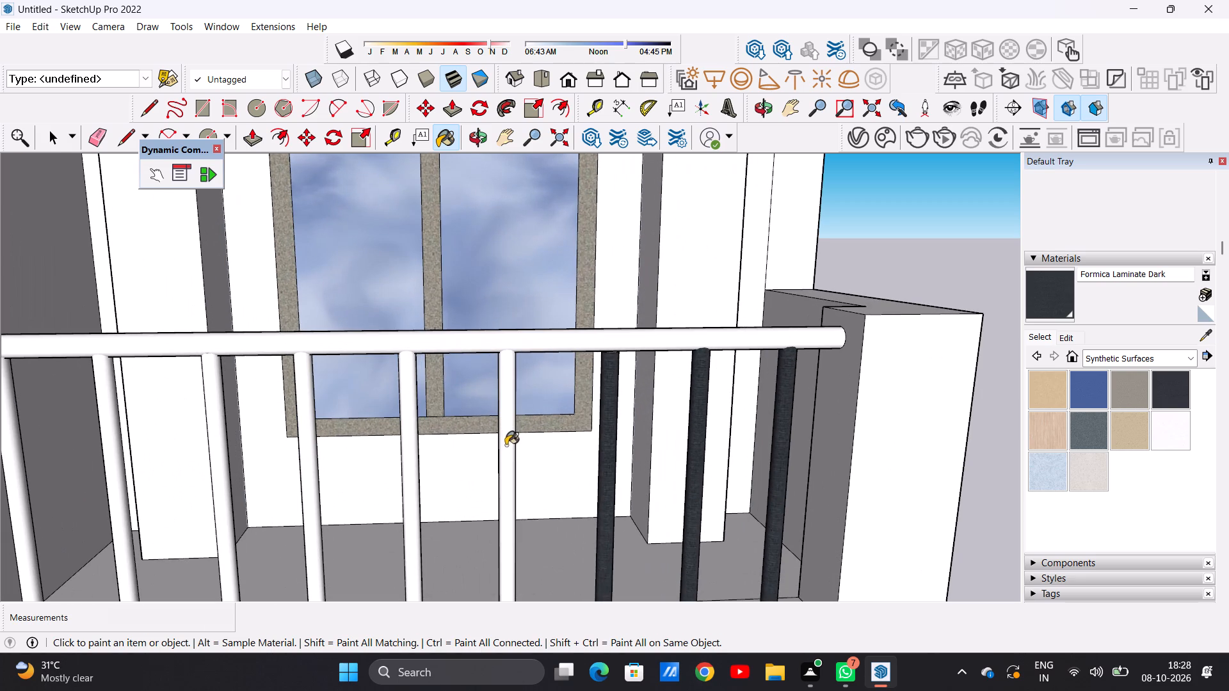
pyautogui.click(512, 441)
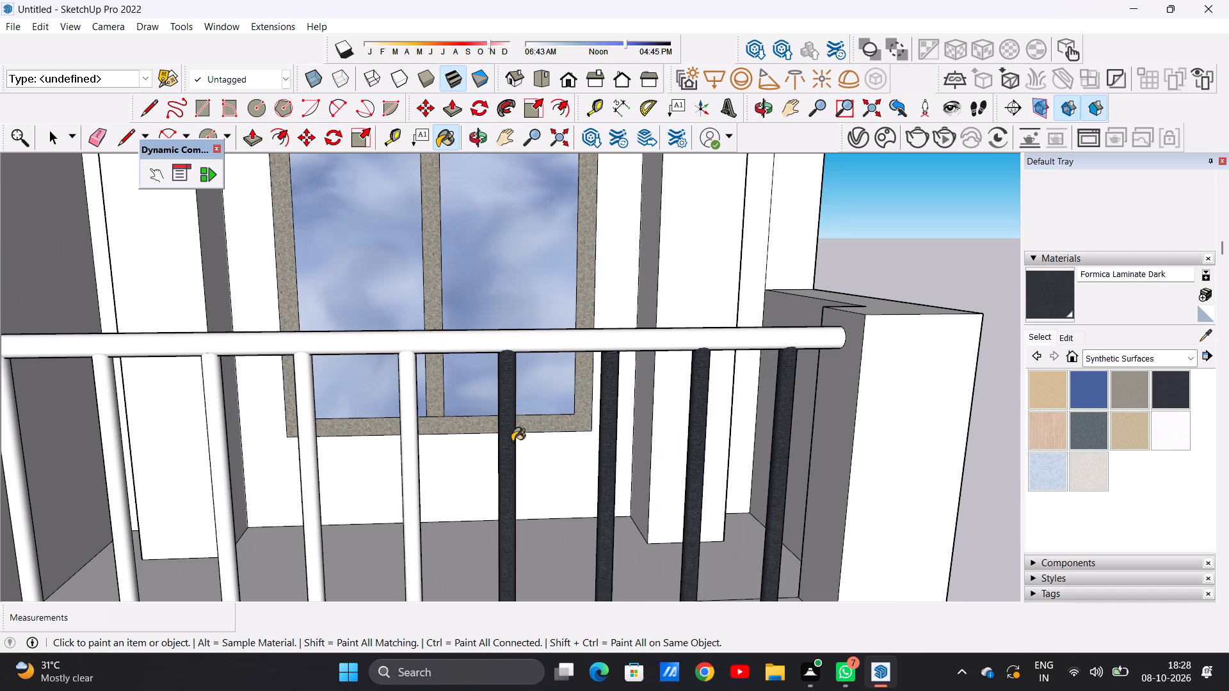
pyautogui.scroll(-3, 536, 379)
pyautogui.moveTo(545, 393); pyautogui.dragTo(416, 396, button='middle')
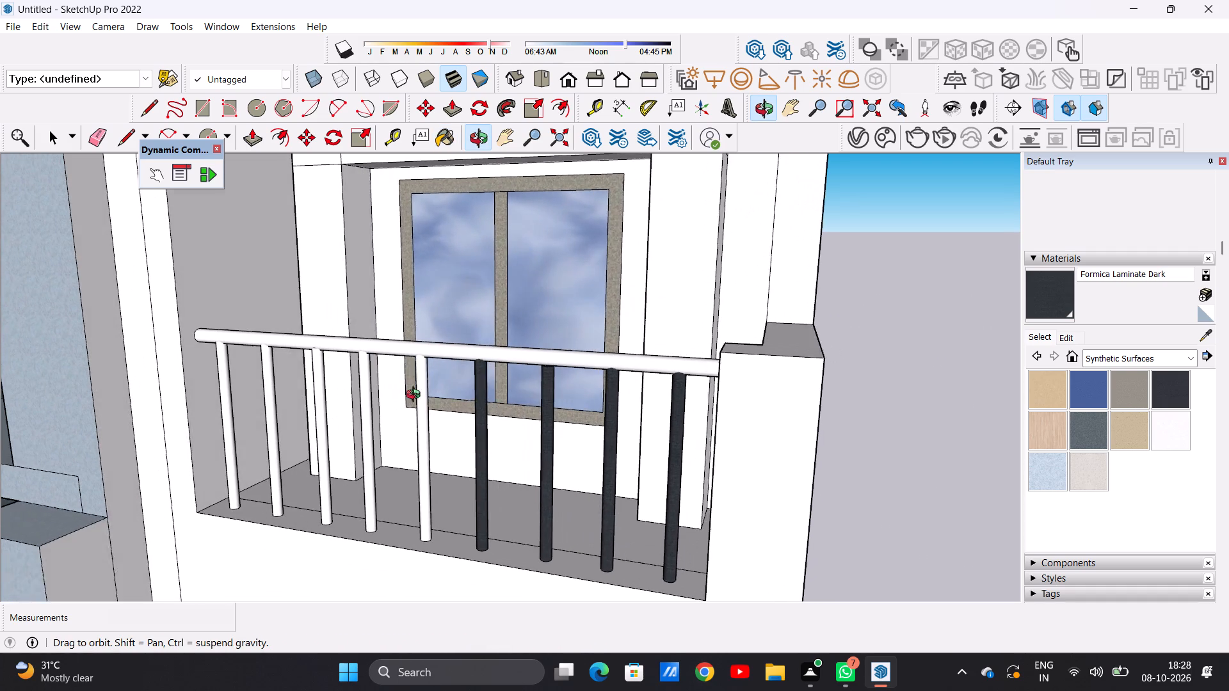
pyautogui.moveTo(416, 396); pyautogui.dragTo(414, 396, button='middle')
pyautogui.scroll(5, 414, 361)
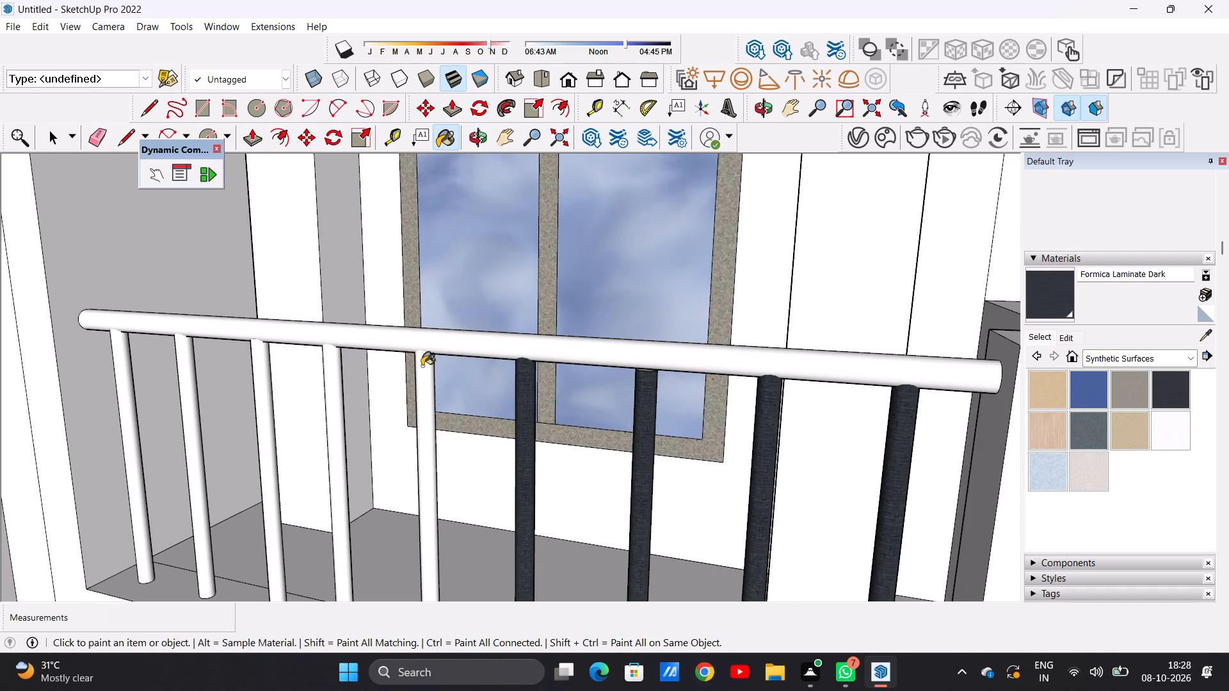
pyautogui.click(422, 366)
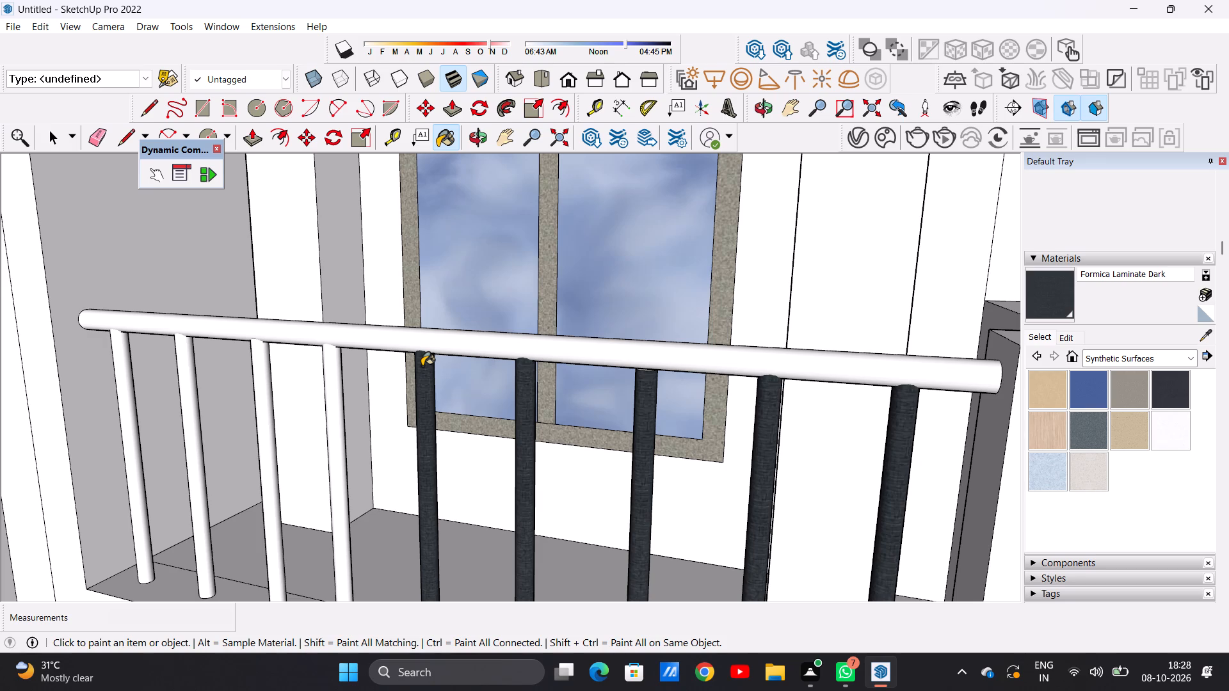
pyautogui.scroll(-3, 473, 413)
pyautogui.scroll(1, 387, 437)
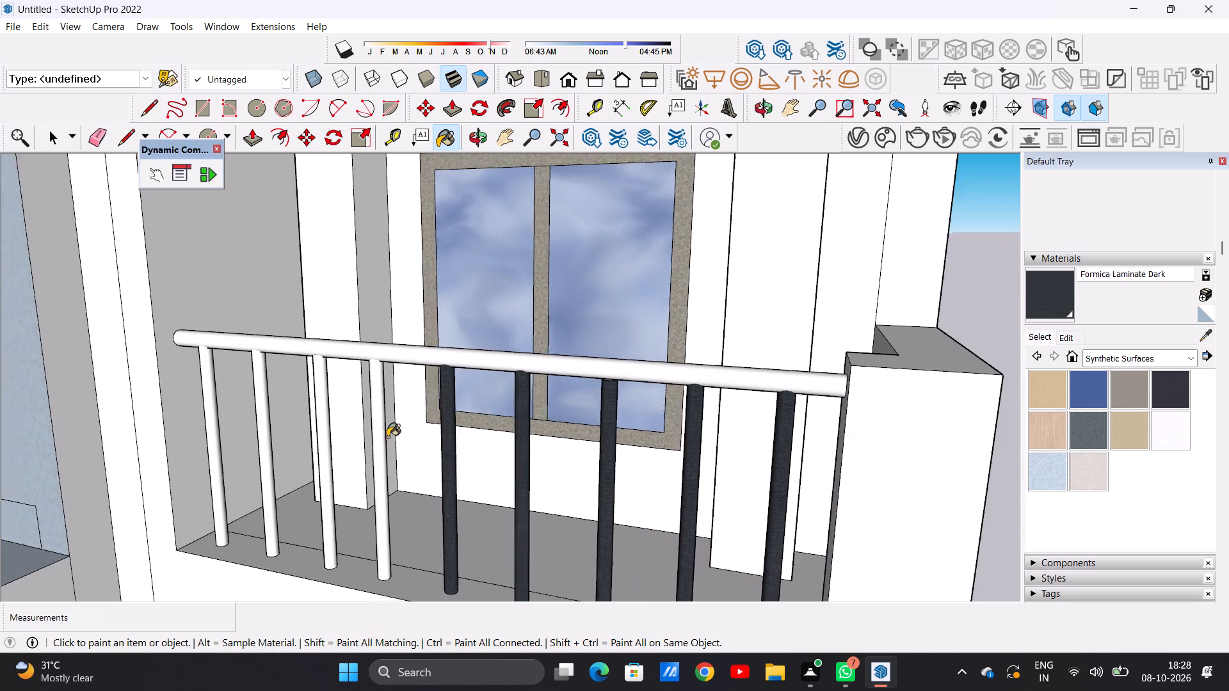
# Paint the lowest balcony's four remaining white balusters, at the railing's inner end, in Formica Laminate Dark.
pyautogui.scroll(5, 387, 437)
pyautogui.click(368, 386)
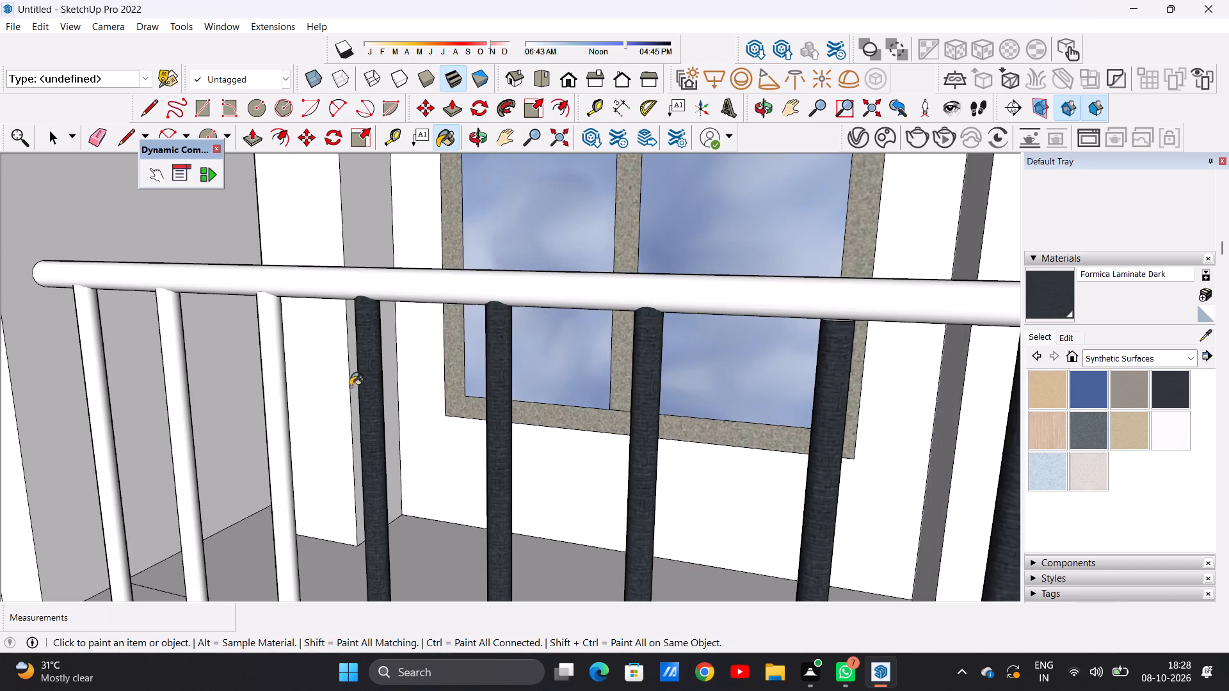
pyautogui.click(269, 400)
pyautogui.scroll(-5, 459, 406)
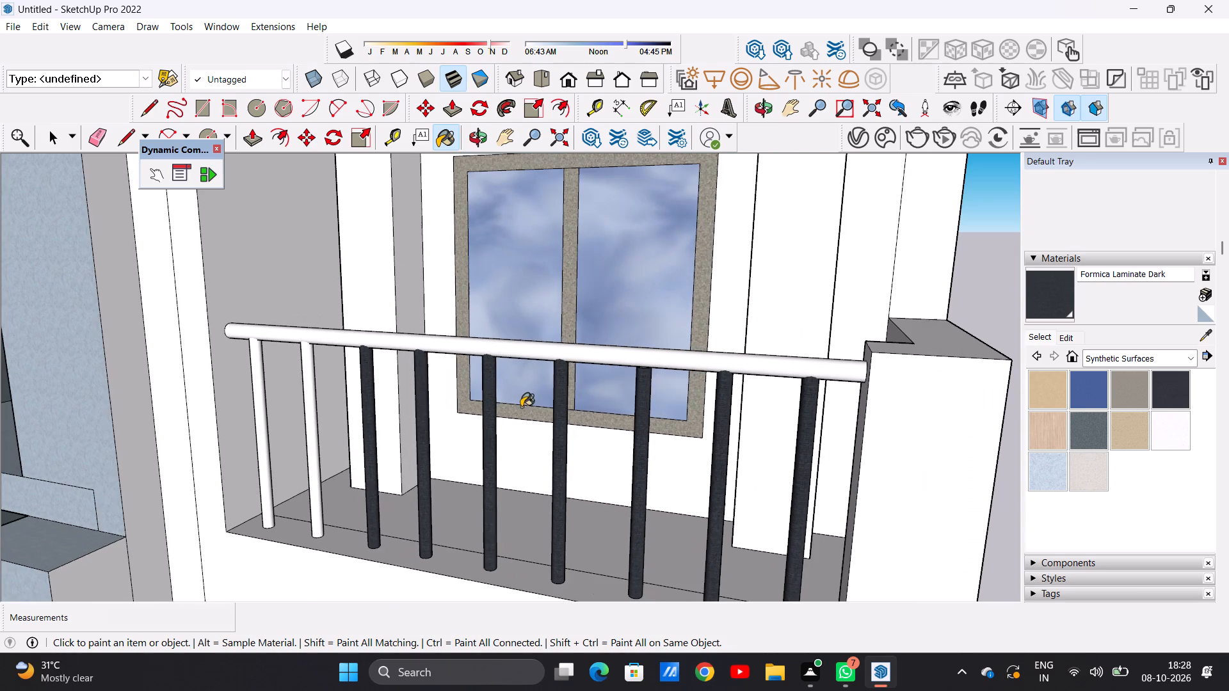
pyautogui.scroll(7, 291, 370)
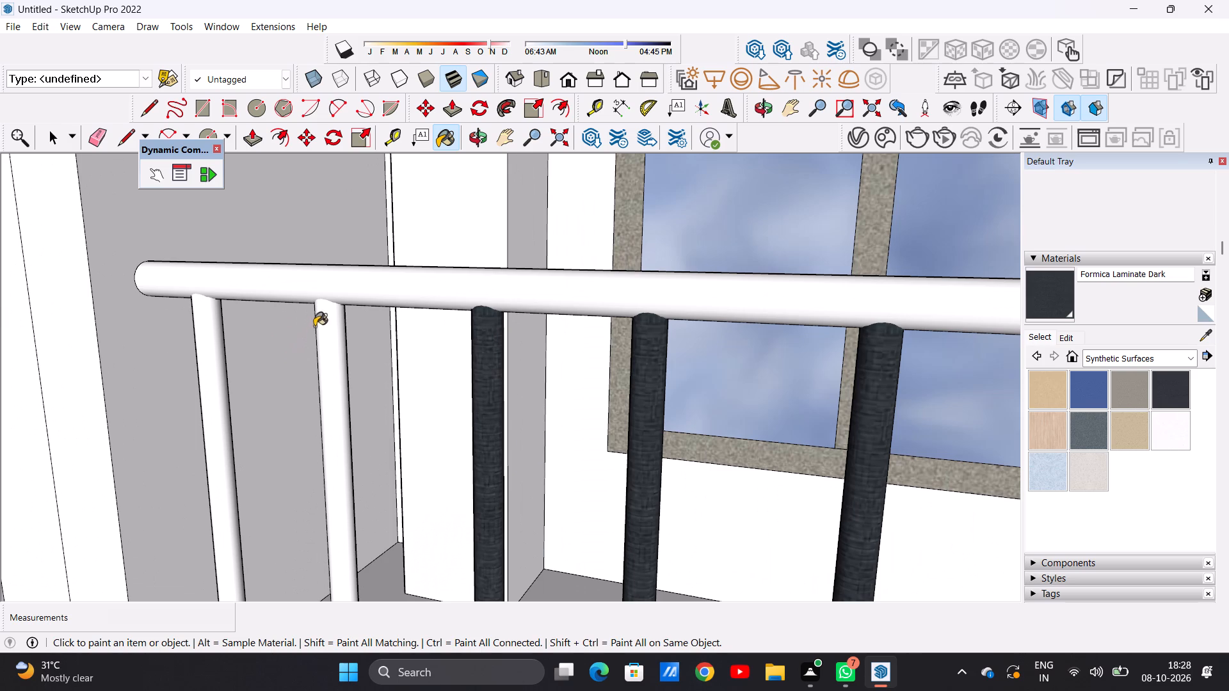
pyautogui.click(325, 316)
pyautogui.click(207, 341)
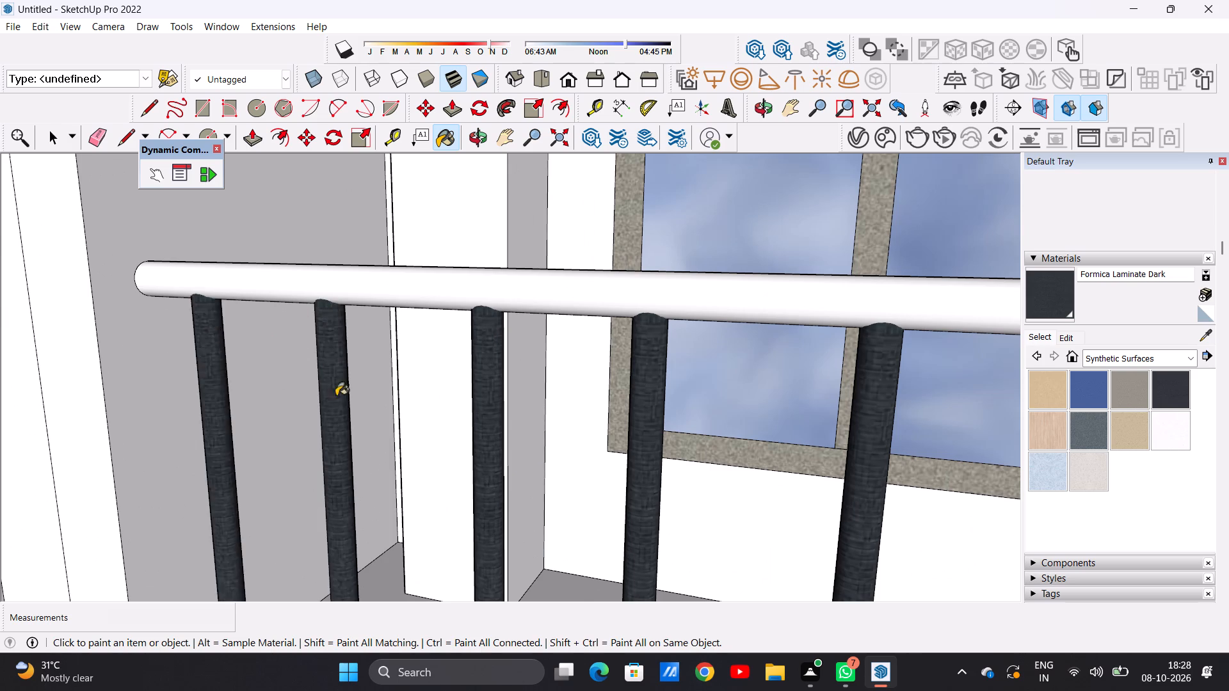
# Paint the handrail of the lowest balcony, above the arch, in Formica Laminate Dark.
pyautogui.scroll(-17, 452, 401)
pyautogui.moveTo(461, 425); pyautogui.dragTo(691, 399, button='middle')
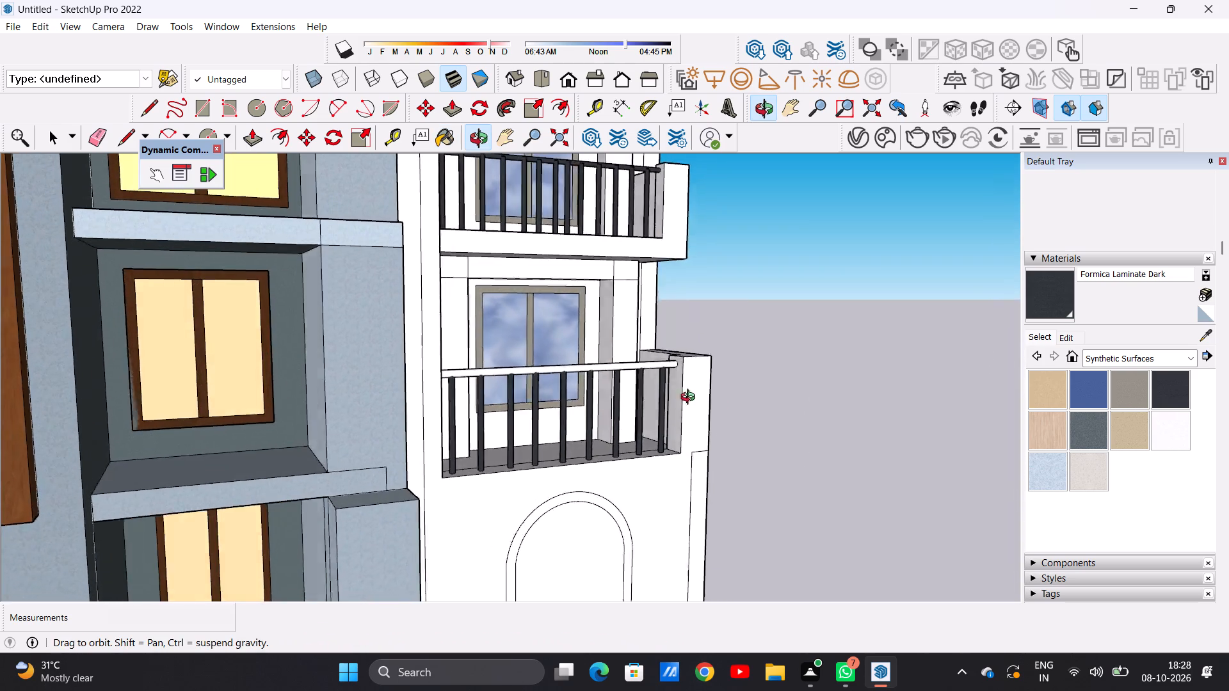
pyautogui.moveTo(691, 399); pyautogui.dragTo(544, 428, button='middle')
pyautogui.scroll(-9, 548, 428)
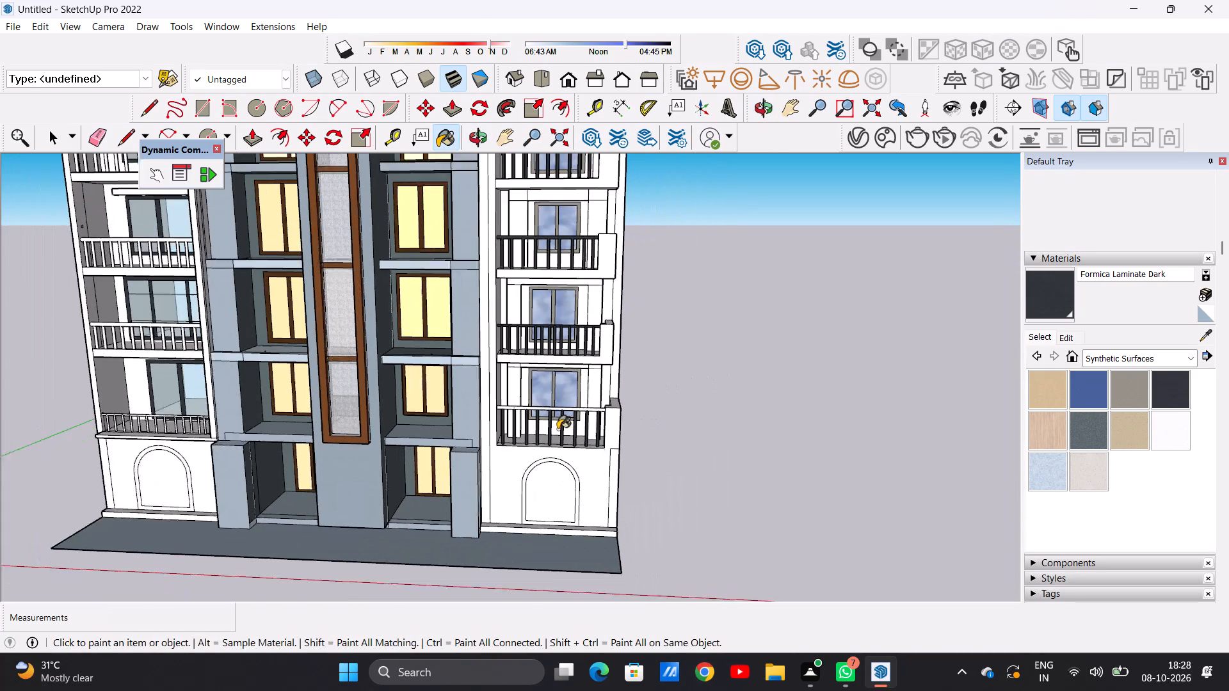
pyautogui.scroll(-6, 558, 429)
pyautogui.scroll(18, 580, 420)
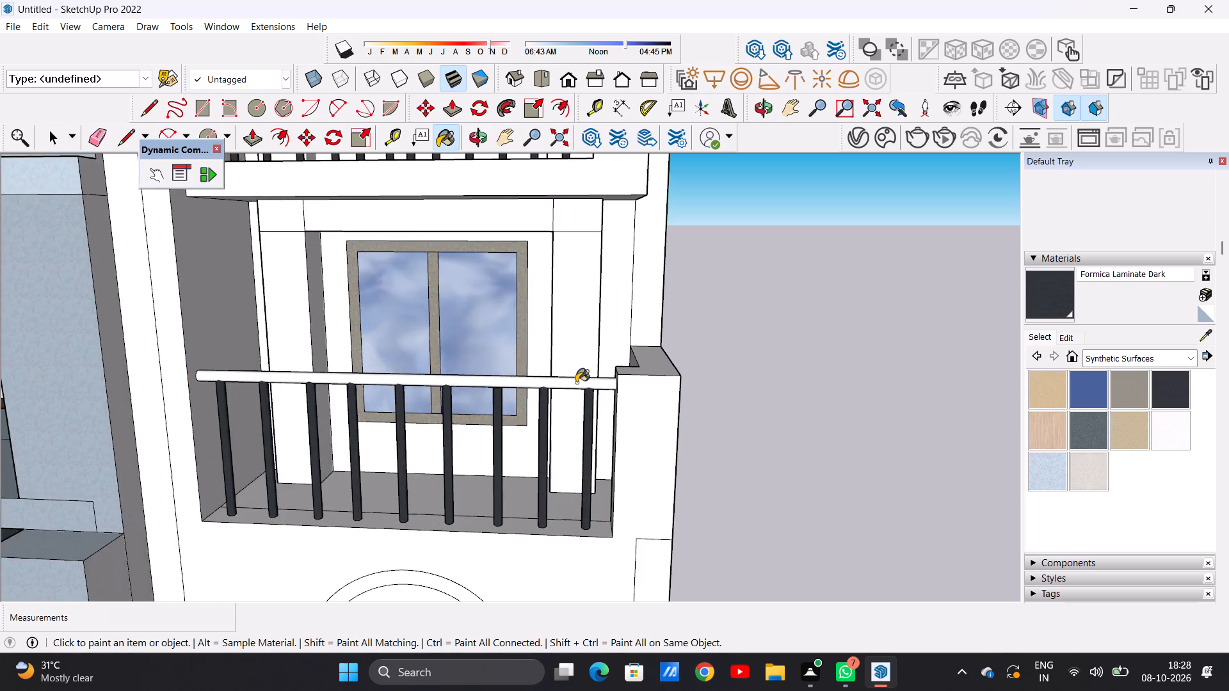
pyautogui.scroll(8, 576, 383)
pyautogui.click(626, 384)
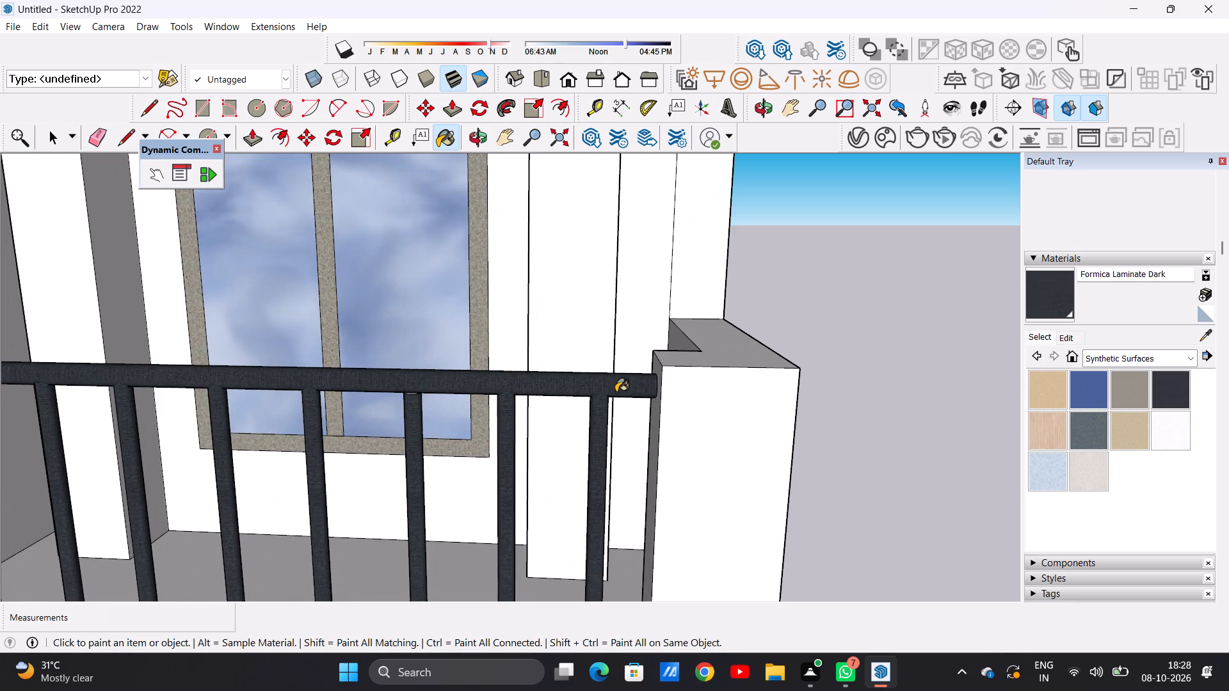
# On the opposite side wing's topmost balcony, paint the handrail in Formica Laminate Dark.
pyautogui.scroll(-11, 657, 403)
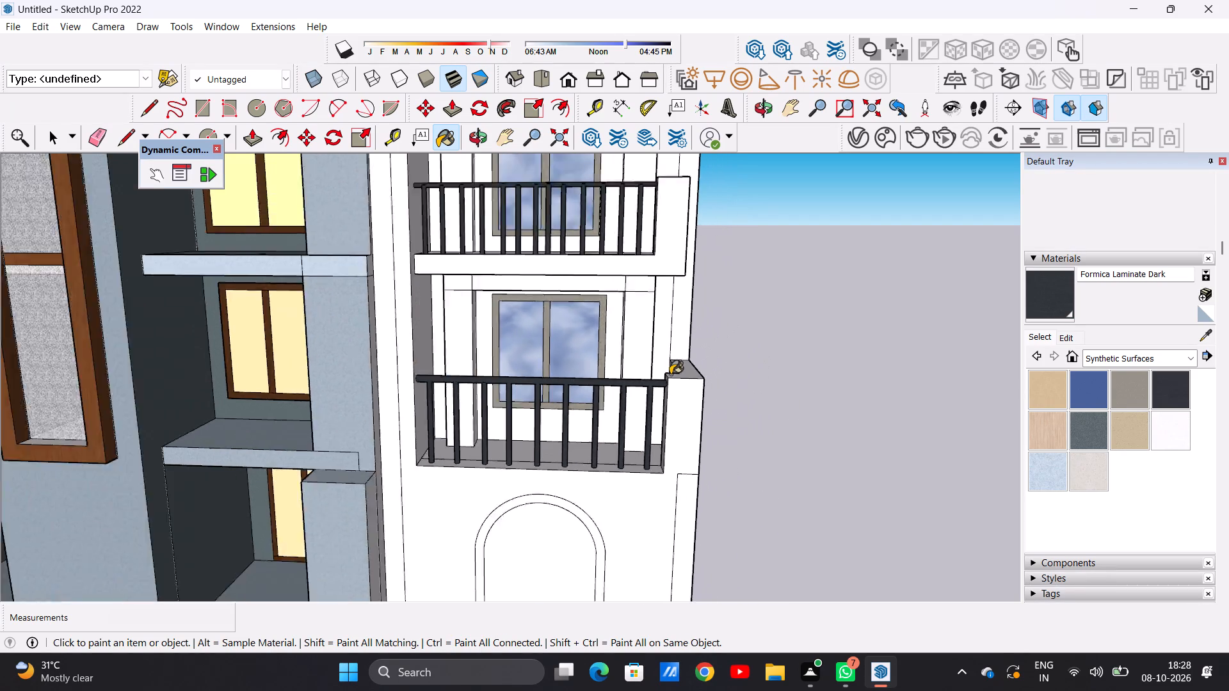
pyautogui.scroll(-15, 670, 374)
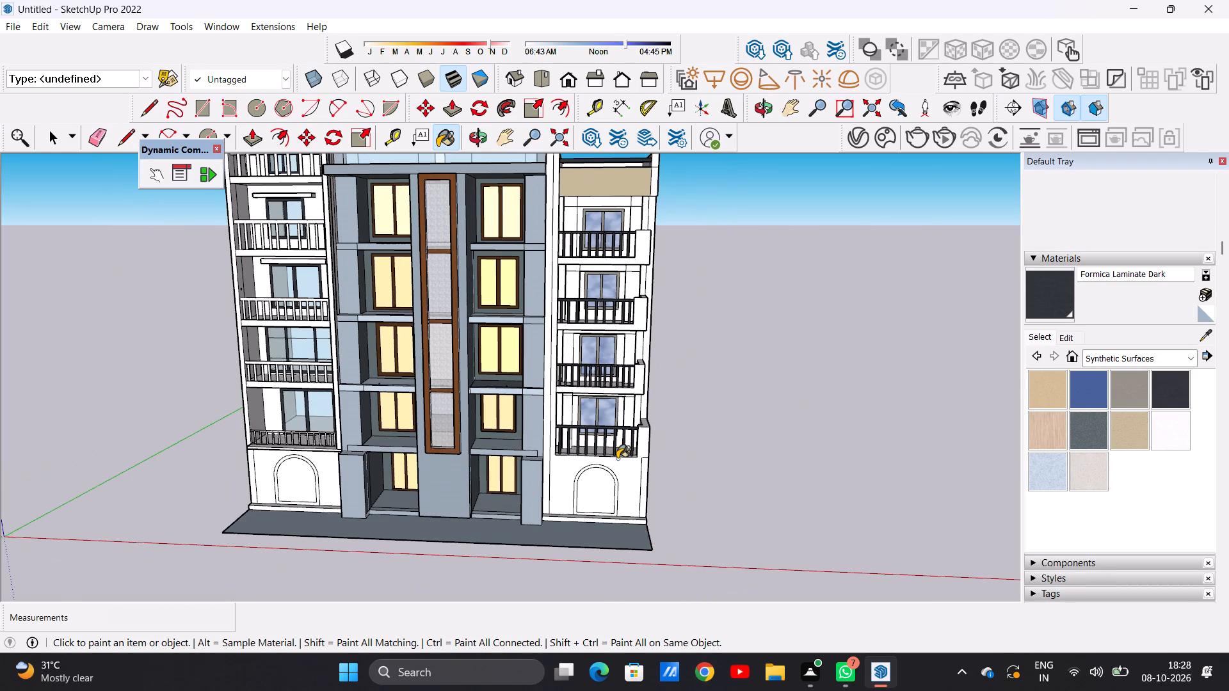
pyautogui.scroll(-3, 617, 459)
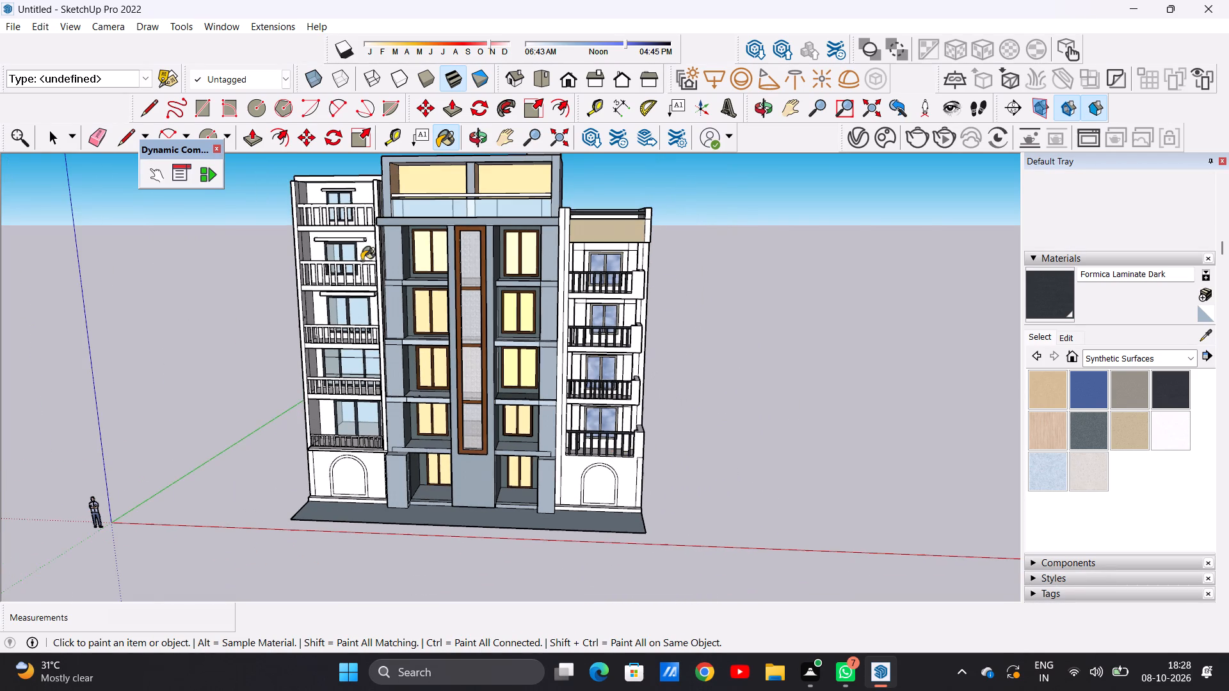
pyautogui.scroll(5, 343, 233)
pyautogui.scroll(5, 393, 203)
pyautogui.scroll(7, 437, 241)
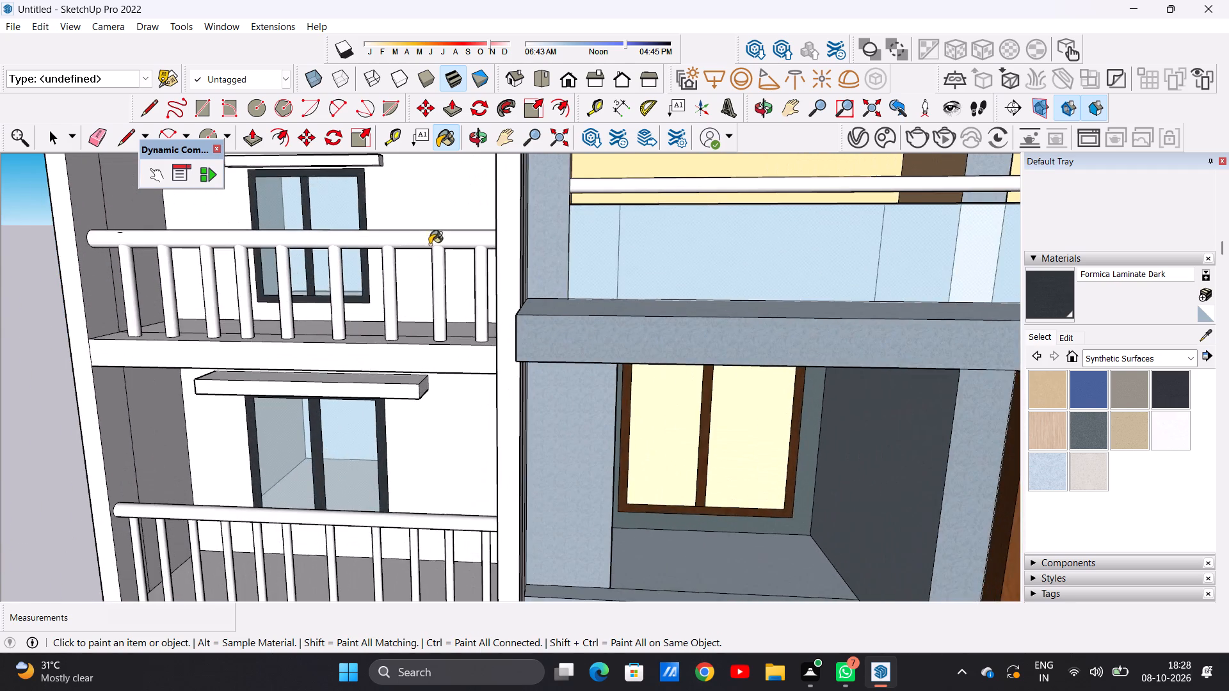
pyautogui.moveTo(344, 253); pyautogui.dragTo(514, 309, button='middle')
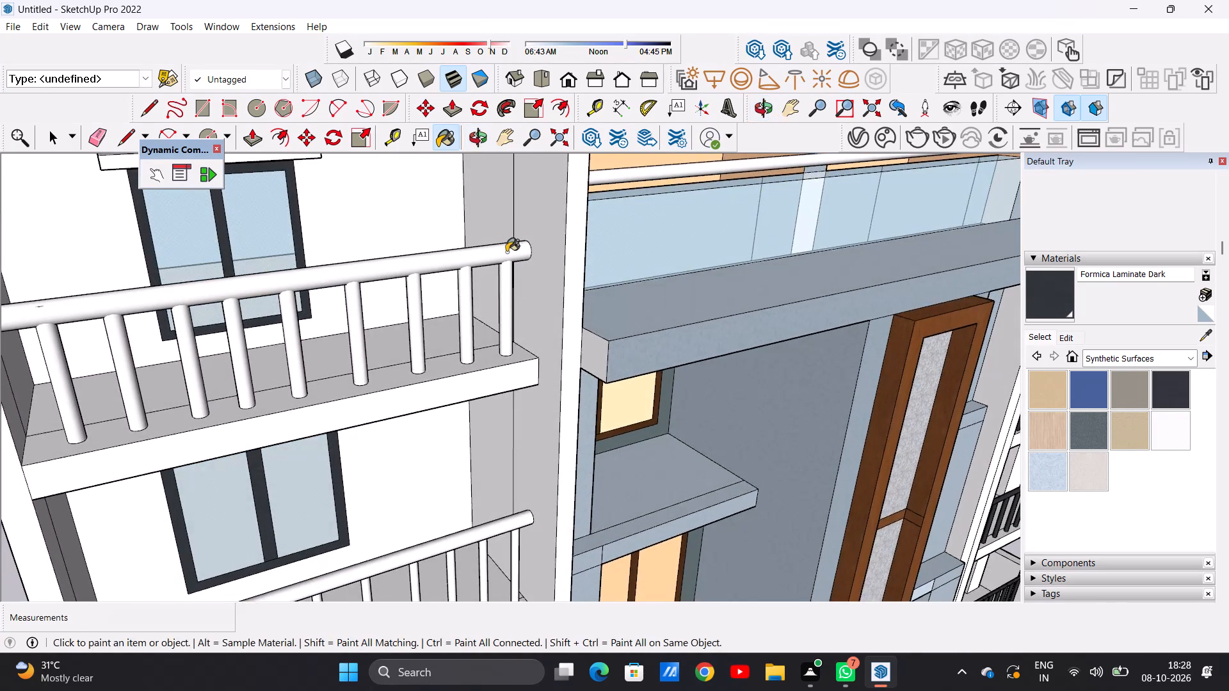
pyautogui.scroll(5, 499, 246)
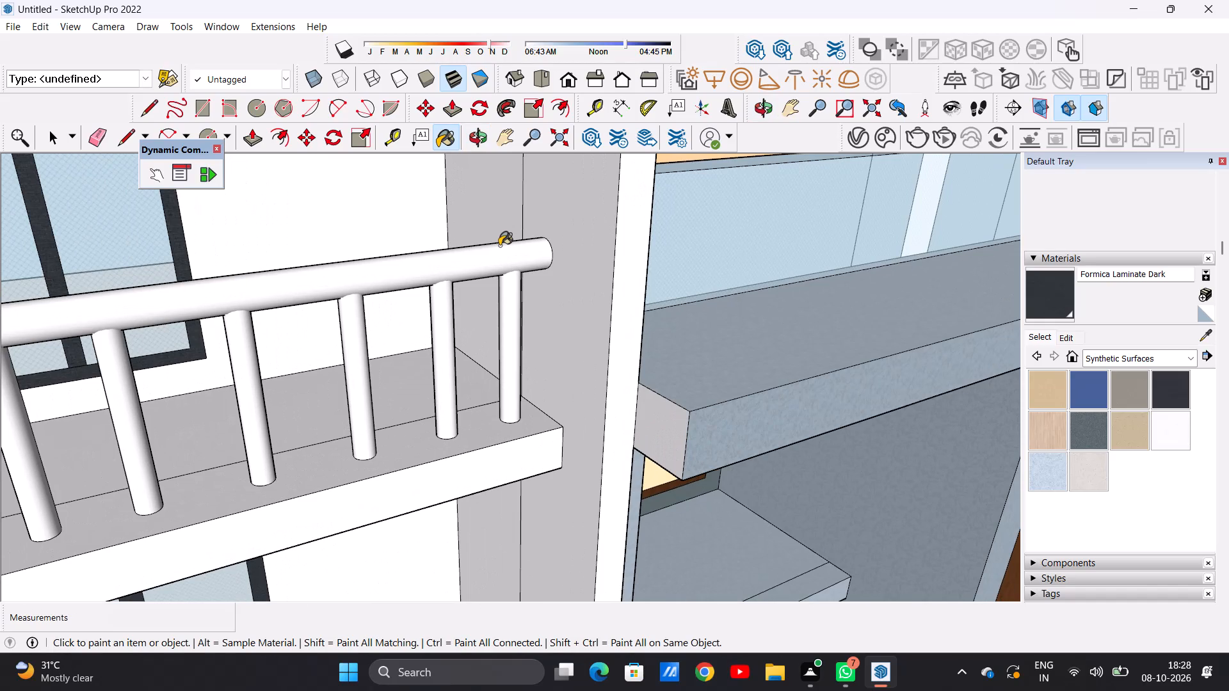
pyautogui.scroll(-5, 515, 260)
pyautogui.scroll(5, 518, 262)
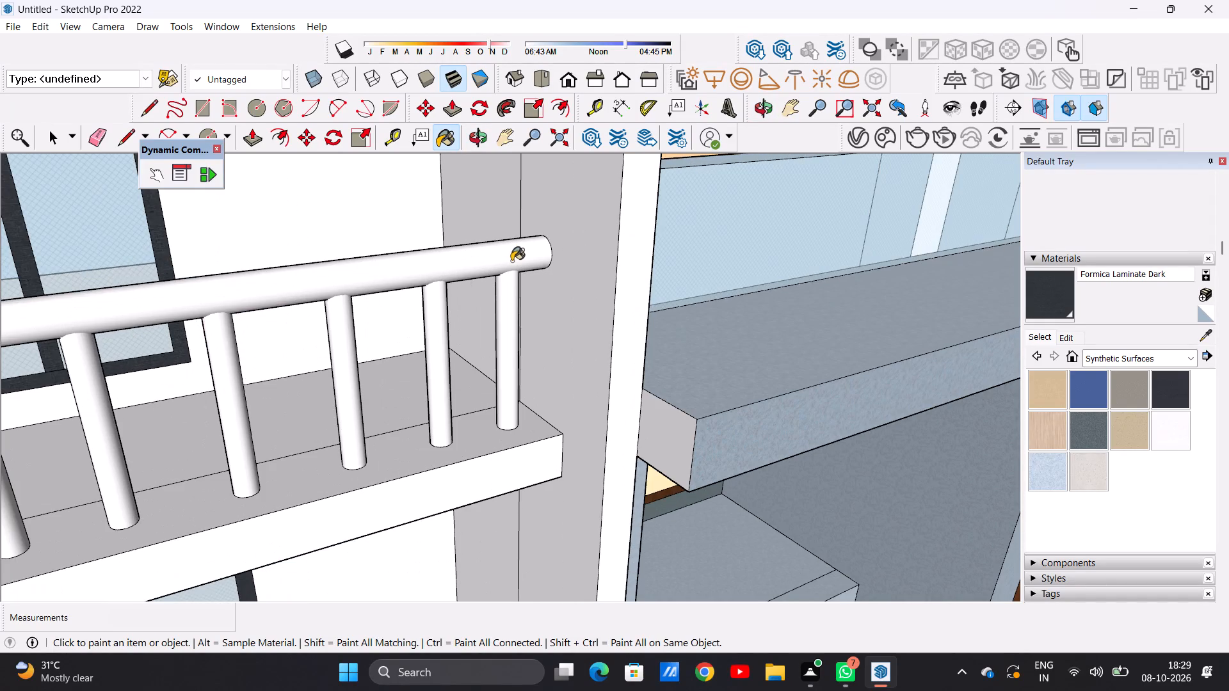
pyautogui.click(510, 260)
# Paint the topmost balcony's first four balusters from the wing's outer side wall in Formica Laminate Dark.
pyautogui.scroll(-14, 536, 246)
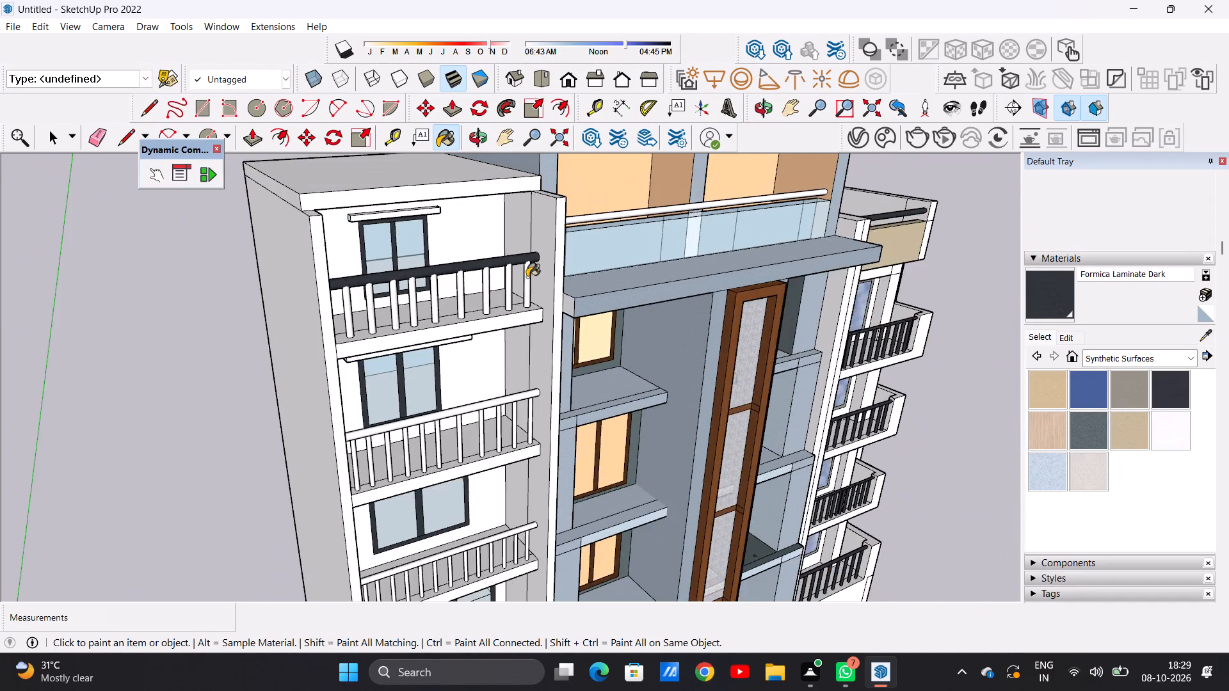
pyautogui.moveTo(494, 283); pyautogui.dragTo(284, 269, button='middle')
pyautogui.scroll(14, 241, 260)
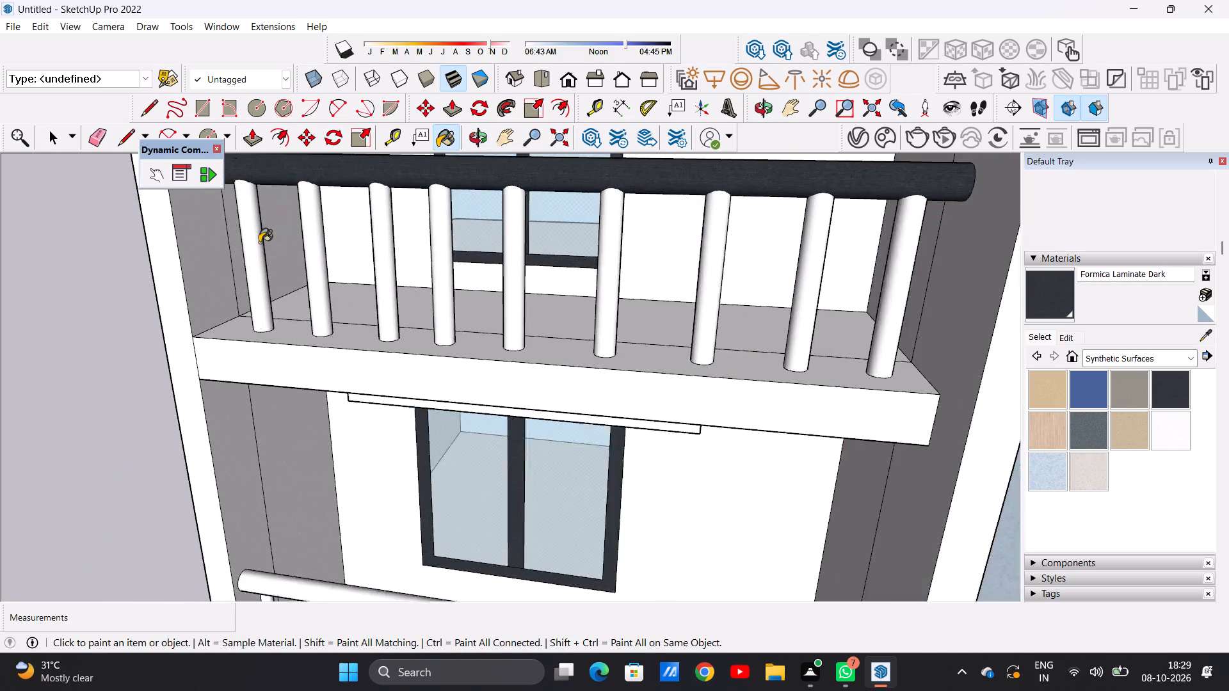
pyautogui.scroll(6, 259, 242)
pyautogui.click(248, 240)
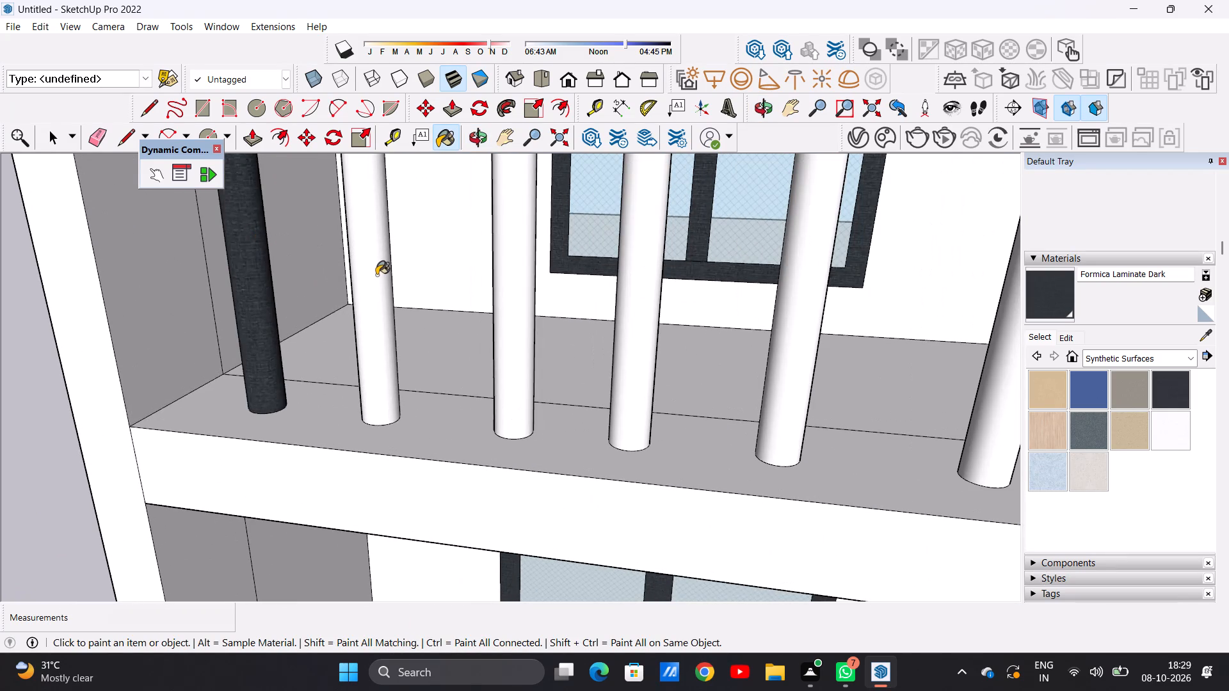
pyautogui.click(373, 280)
pyautogui.scroll(-13, 374, 305)
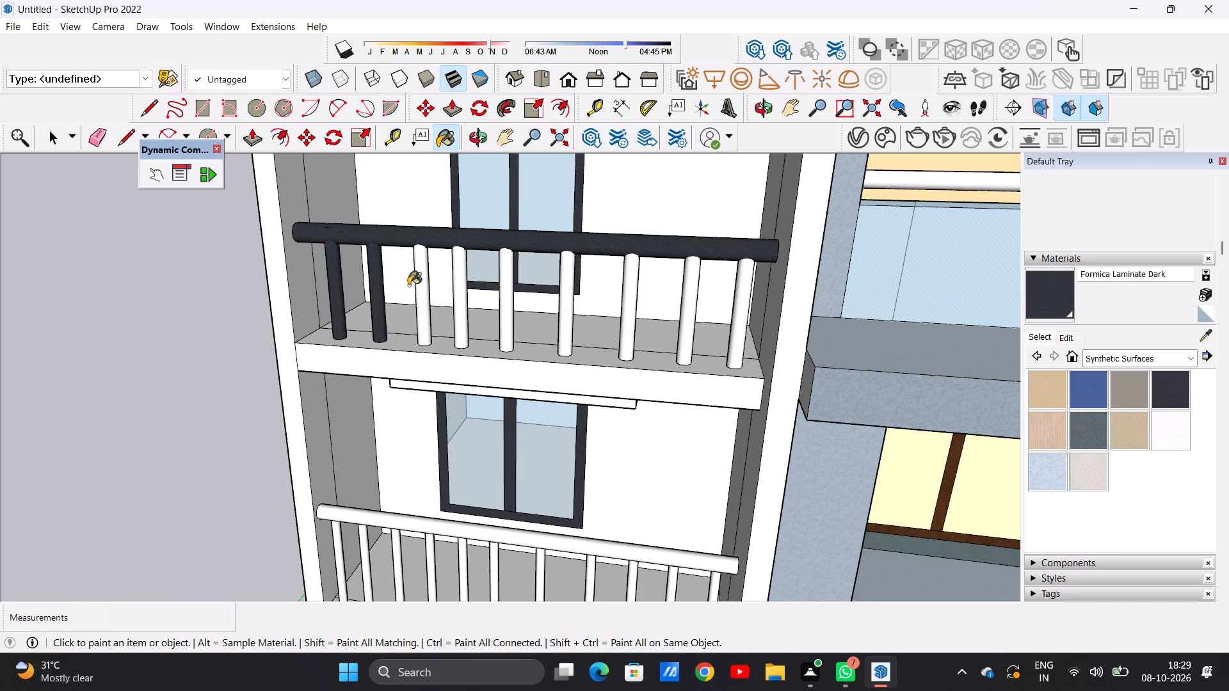
pyautogui.scroll(-4, 428, 272)
pyautogui.scroll(16, 430, 258)
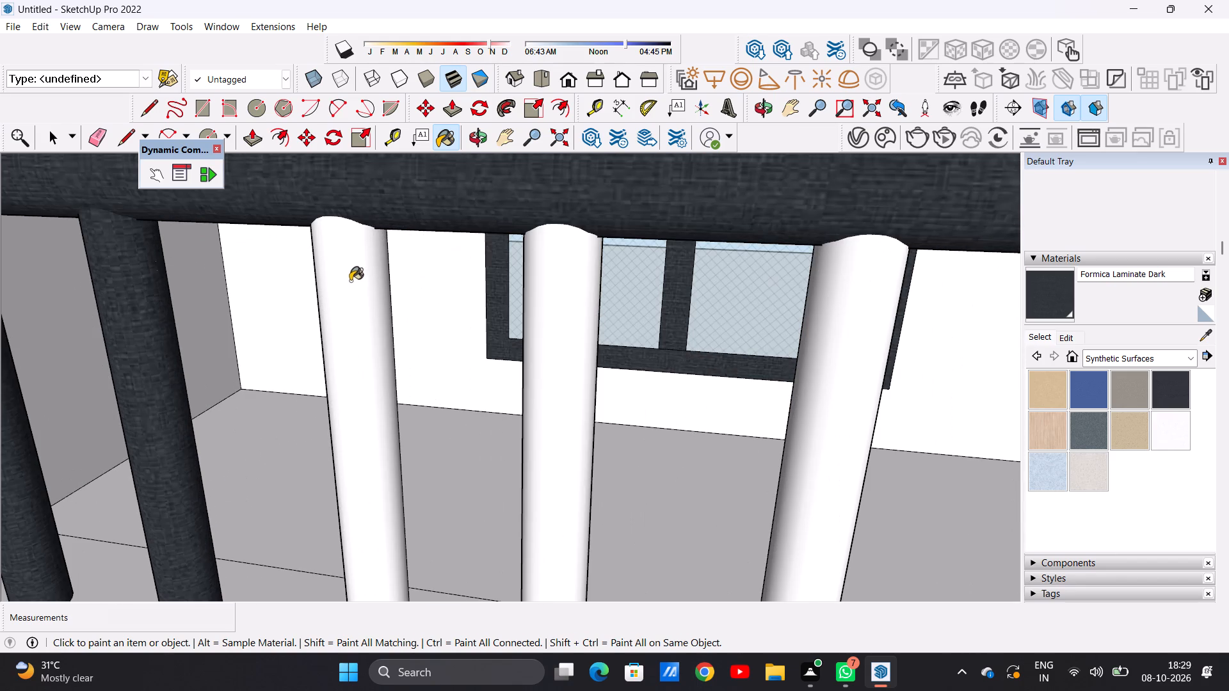
pyautogui.click(346, 285)
pyautogui.click(561, 303)
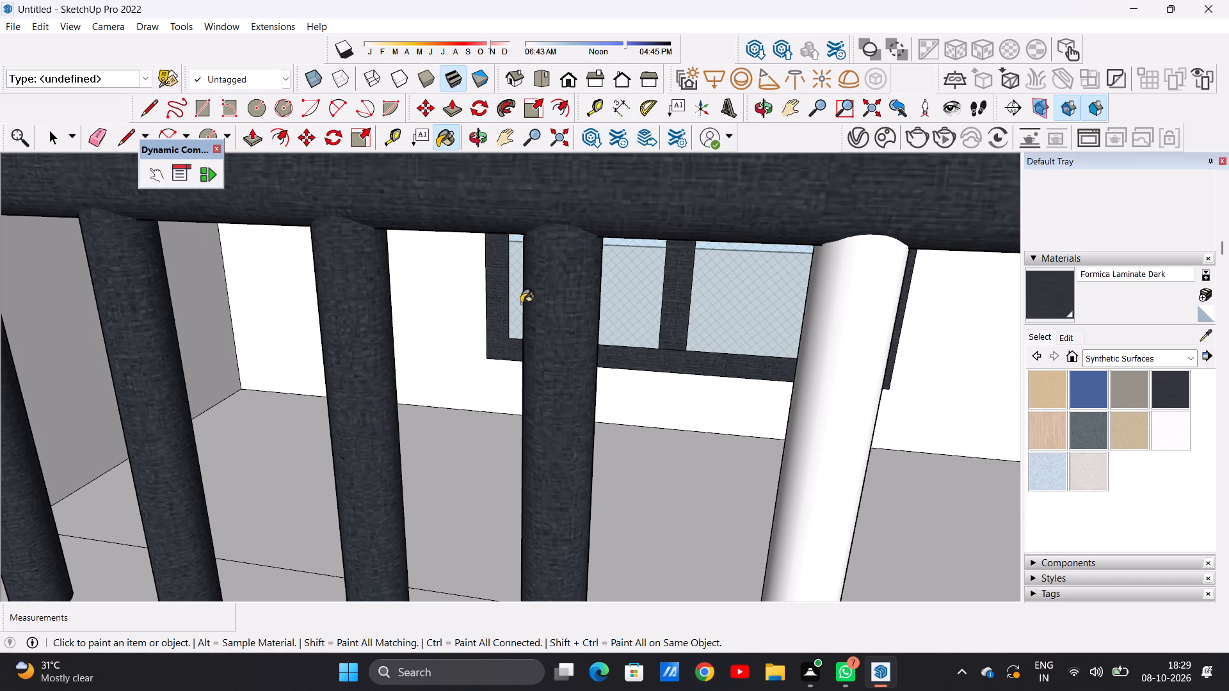
# Paint the topmost balcony's remaining five balusters, through to the inner end near the central block, in Formica Laminate Dark.
pyautogui.scroll(-3, 484, 349)
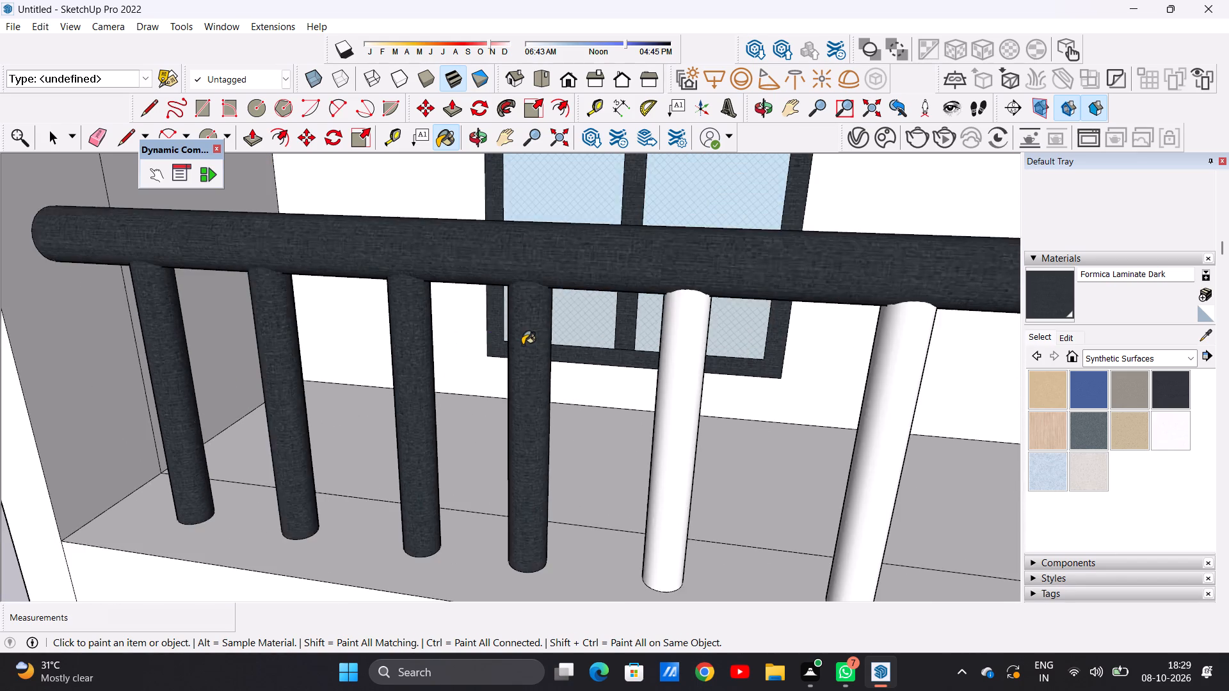
pyautogui.scroll(-12, 522, 345)
pyautogui.moveTo(546, 330); pyautogui.dragTo(680, 328, button='middle')
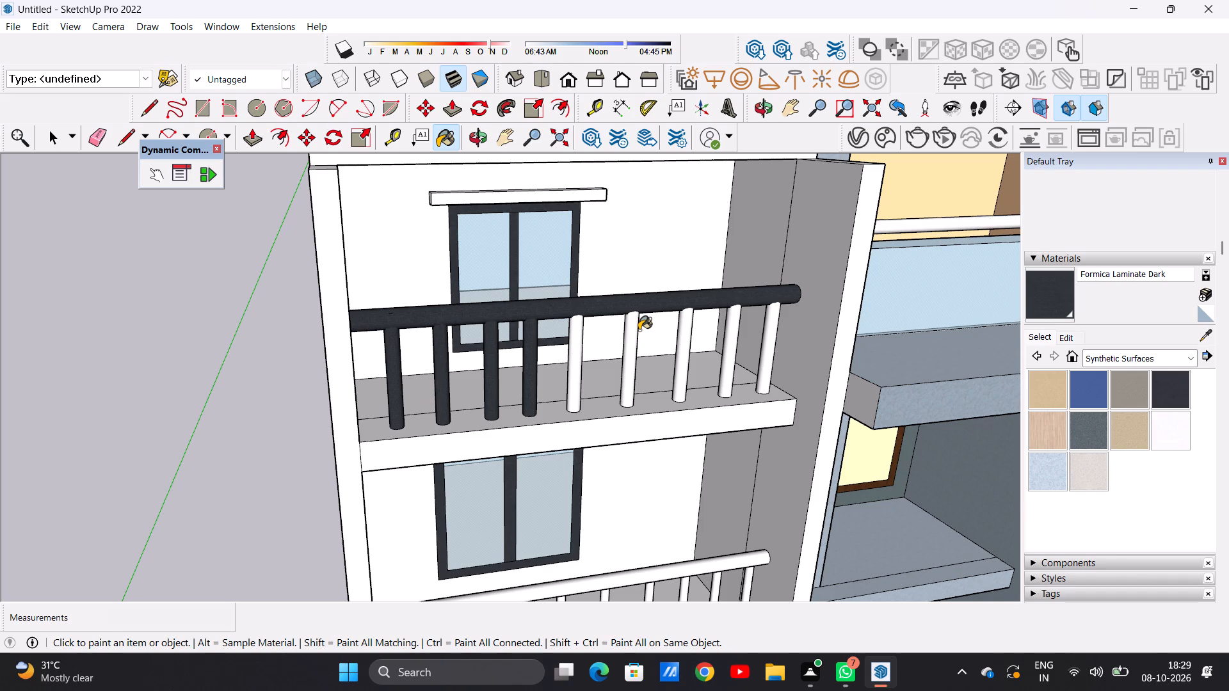
pyautogui.scroll(7, 598, 376)
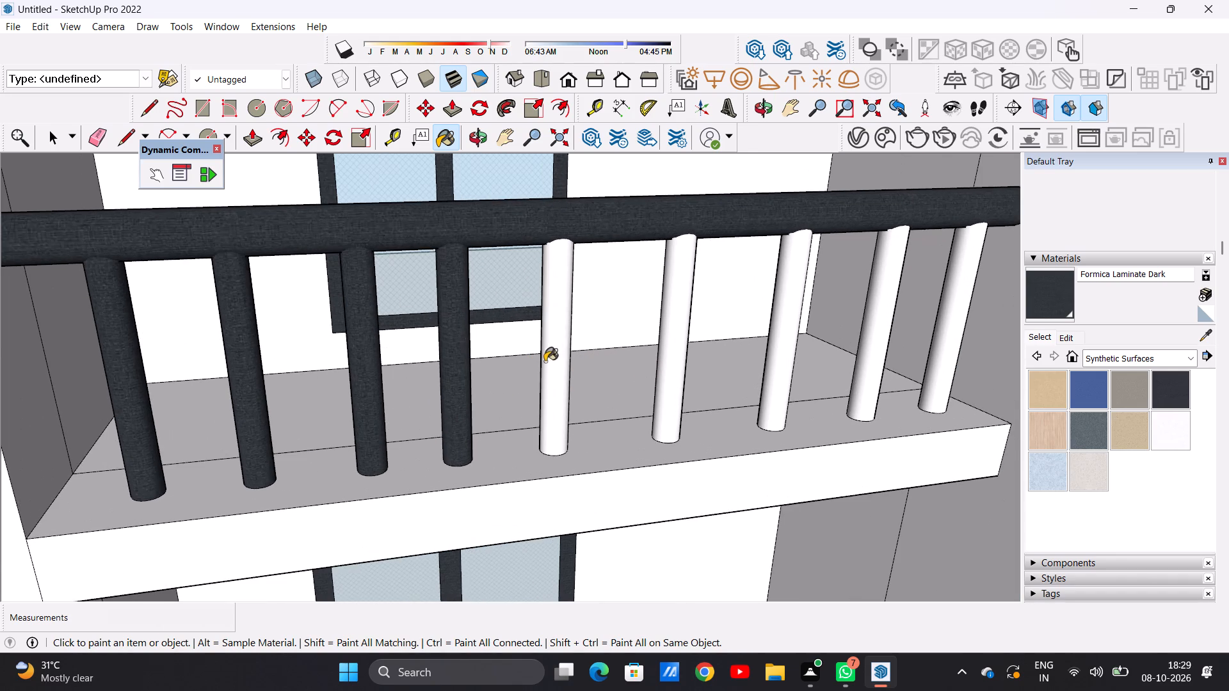
pyautogui.click(554, 353)
pyautogui.click(689, 314)
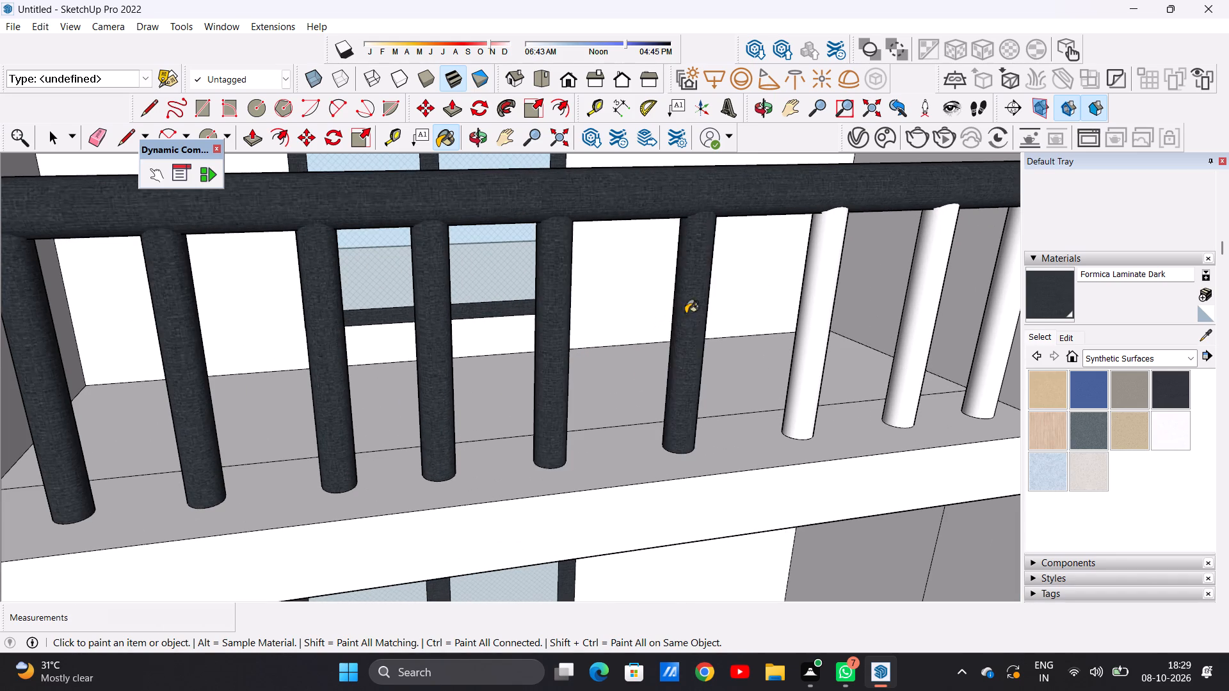
pyautogui.scroll(-13, 556, 394)
pyautogui.scroll(5, 712, 383)
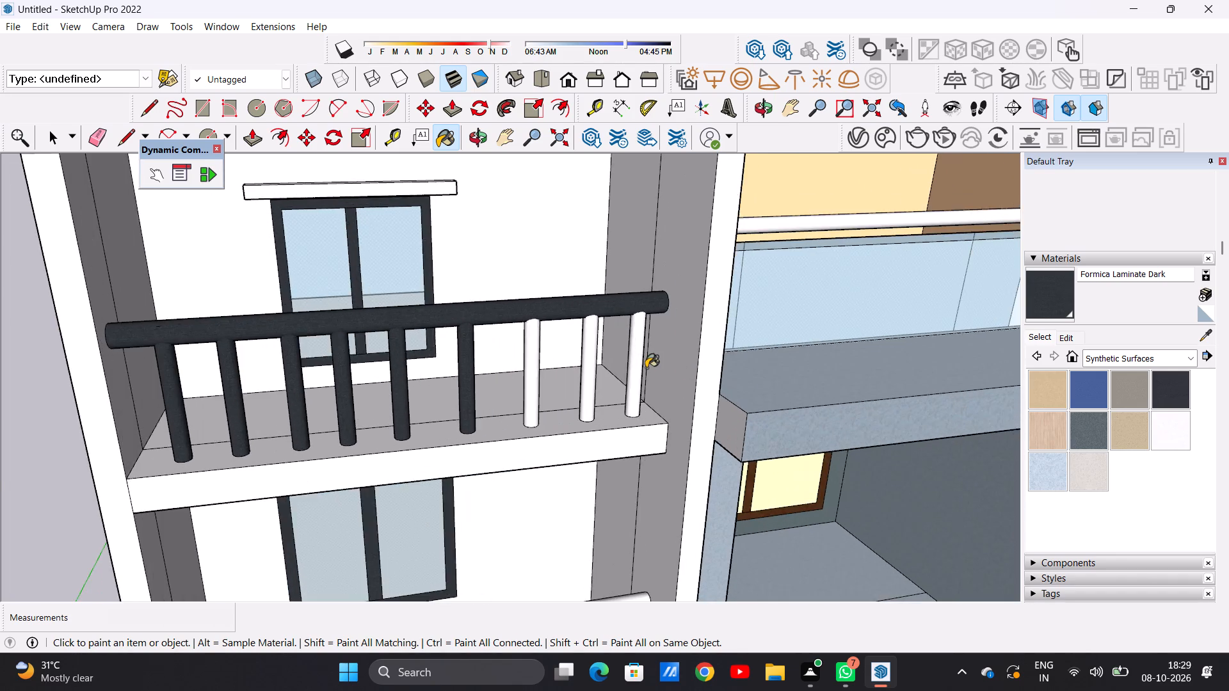
pyautogui.scroll(12, 646, 368)
pyautogui.click(623, 360)
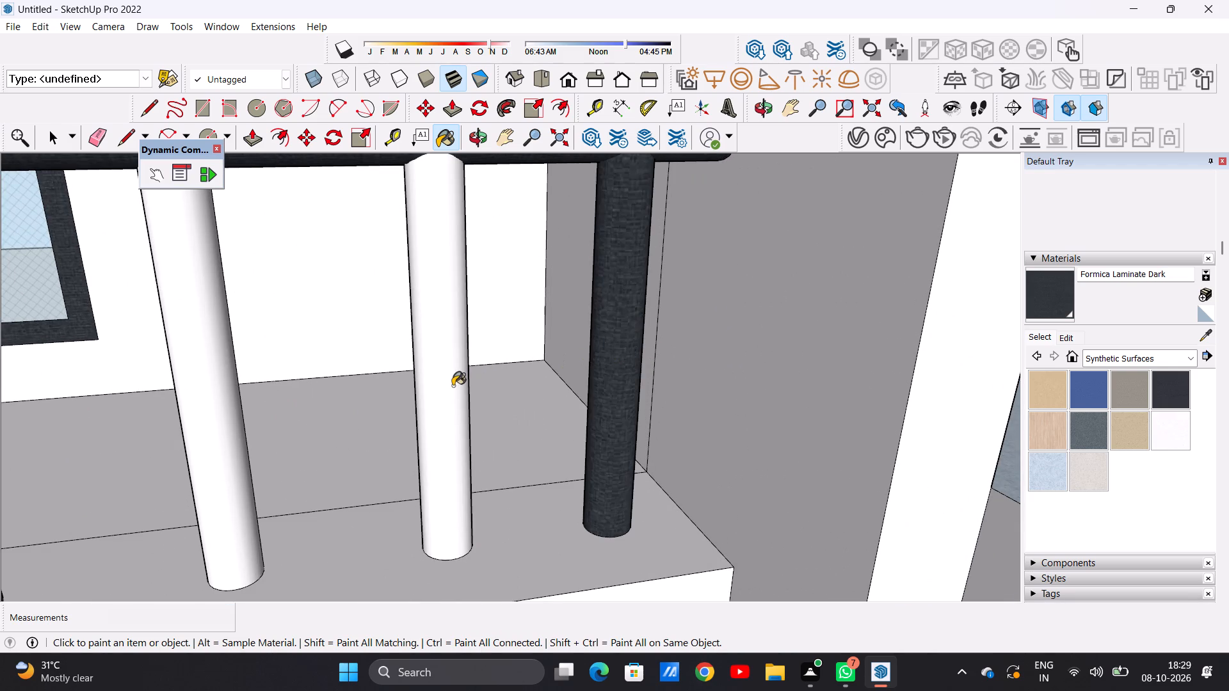
pyautogui.click(453, 386)
pyautogui.scroll(-6, 636, 423)
pyautogui.scroll(6, 428, 405)
pyautogui.click(428, 395)
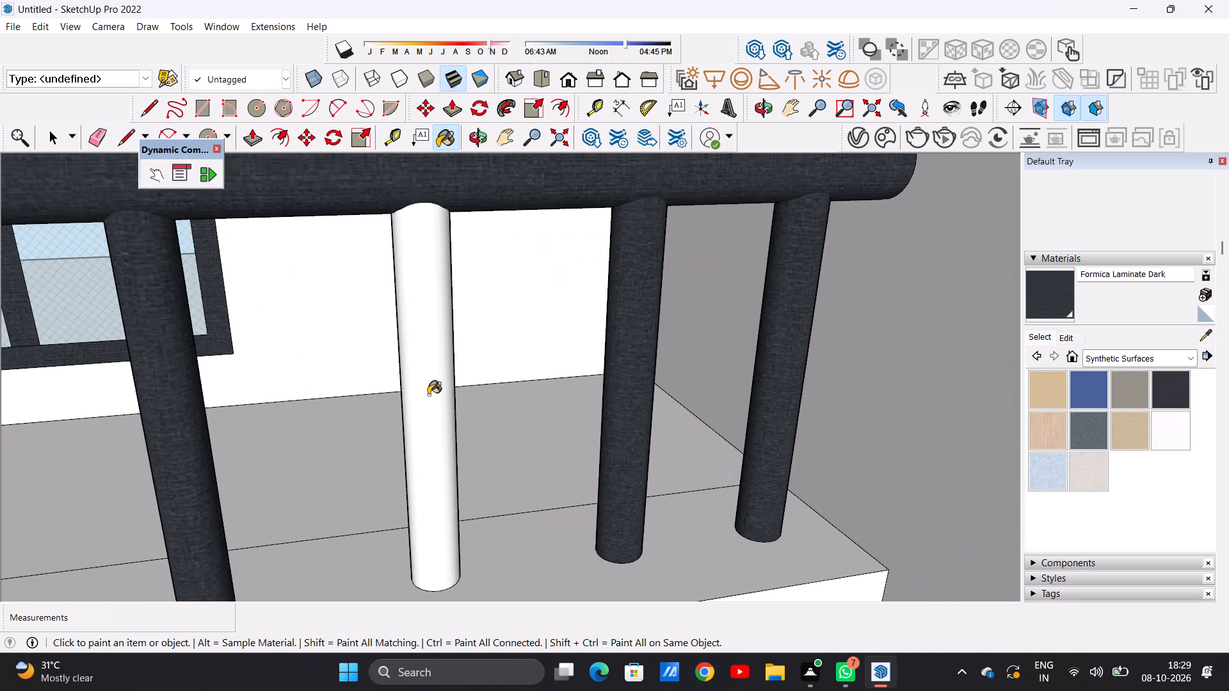
# On the second balcony from the top, paint the four balusters nearest the central block in Formica Laminate Dark.
pyautogui.scroll(-14, 481, 416)
pyautogui.moveTo(479, 409); pyautogui.dragTo(432, 354, button='middle')
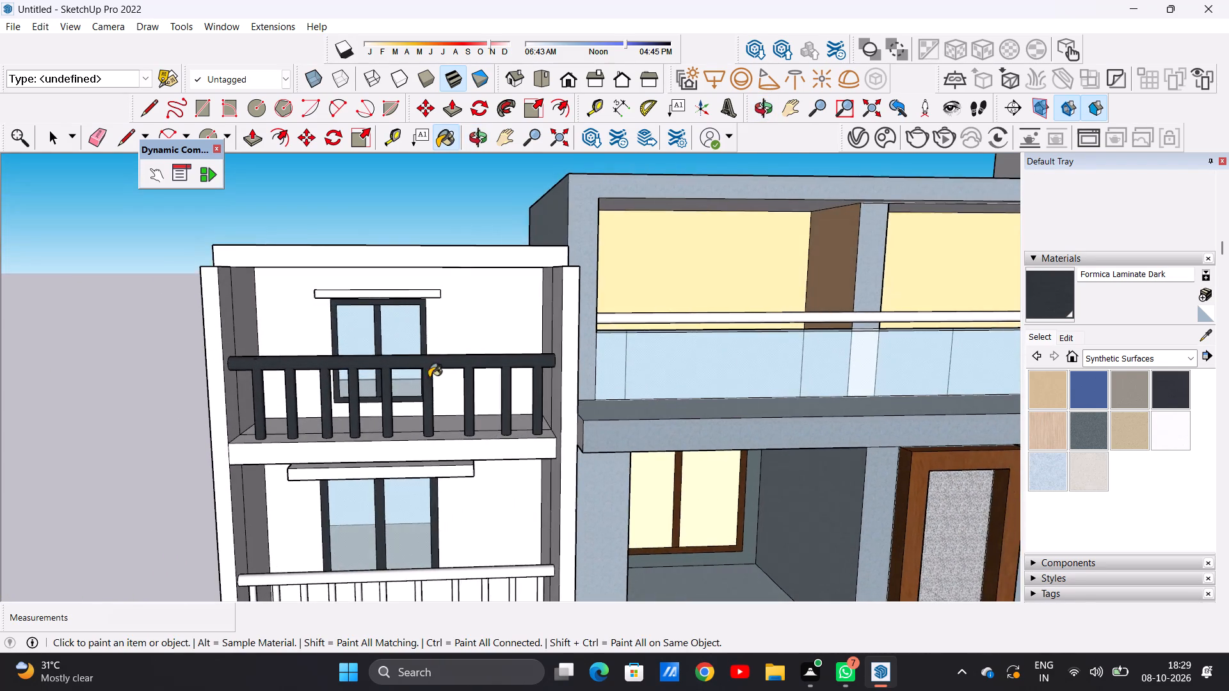
pyautogui.scroll(-10, 428, 426)
pyautogui.scroll(6, 469, 536)
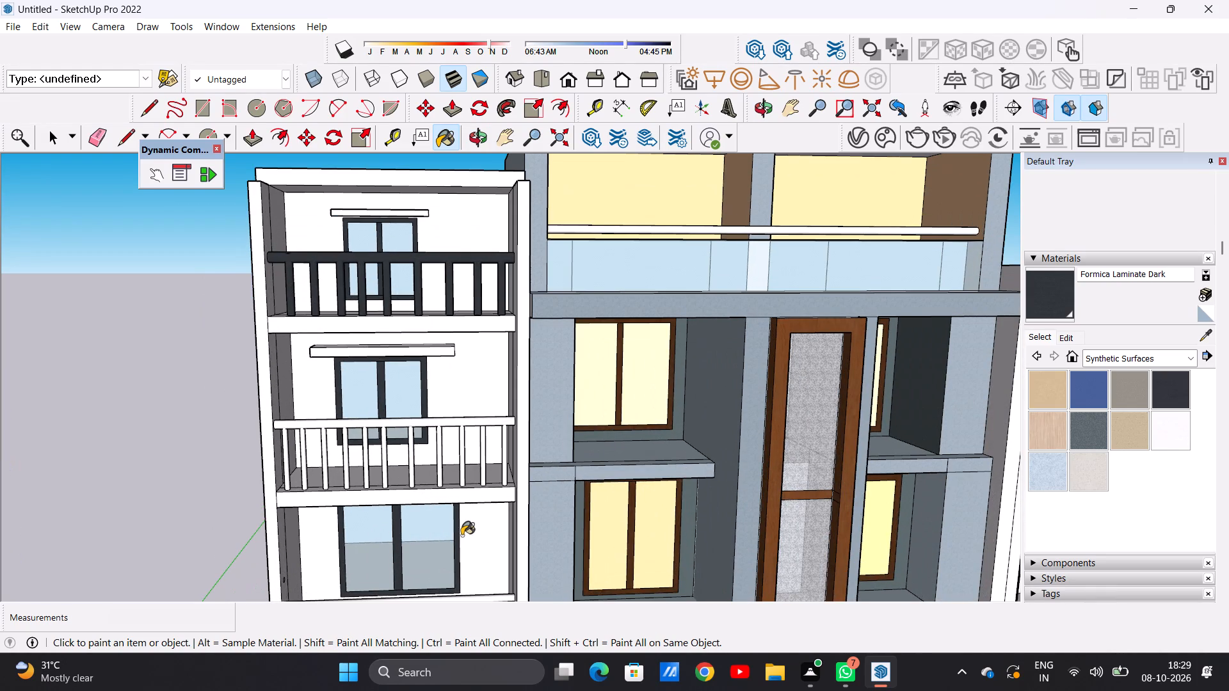
pyautogui.scroll(-1, 455, 397)
pyautogui.moveTo(358, 459); pyautogui.dragTo(607, 470, button='middle')
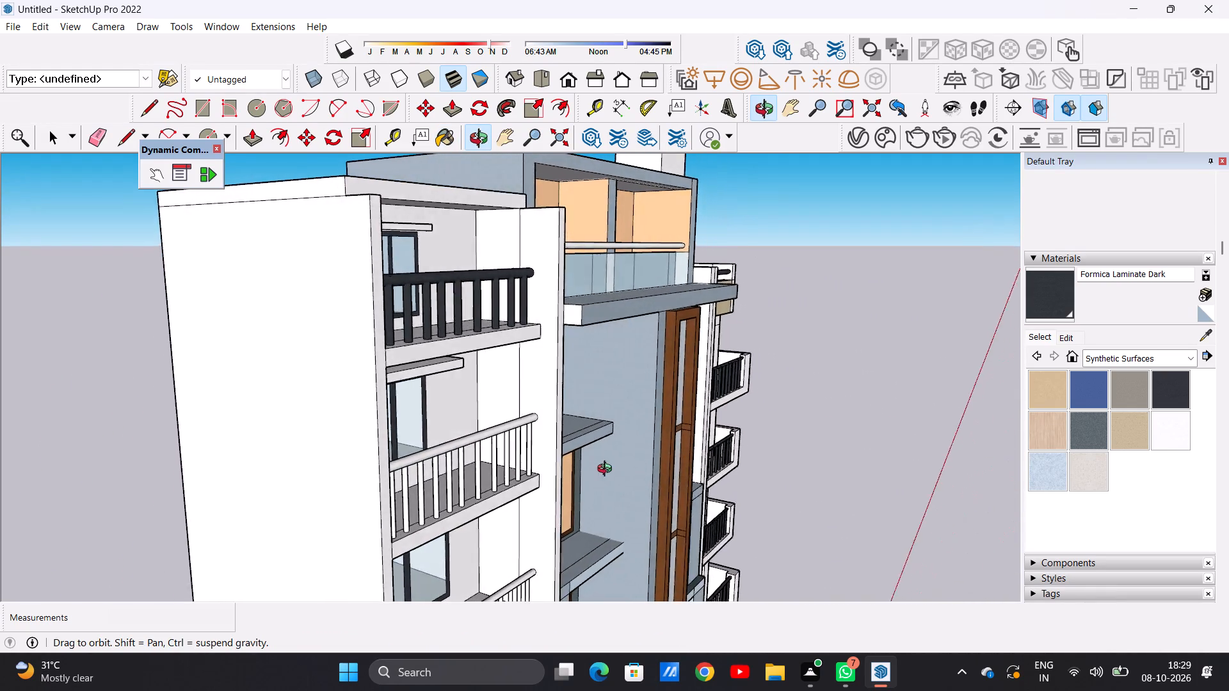
pyautogui.moveTo(607, 470); pyautogui.dragTo(305, 493, button='middle')
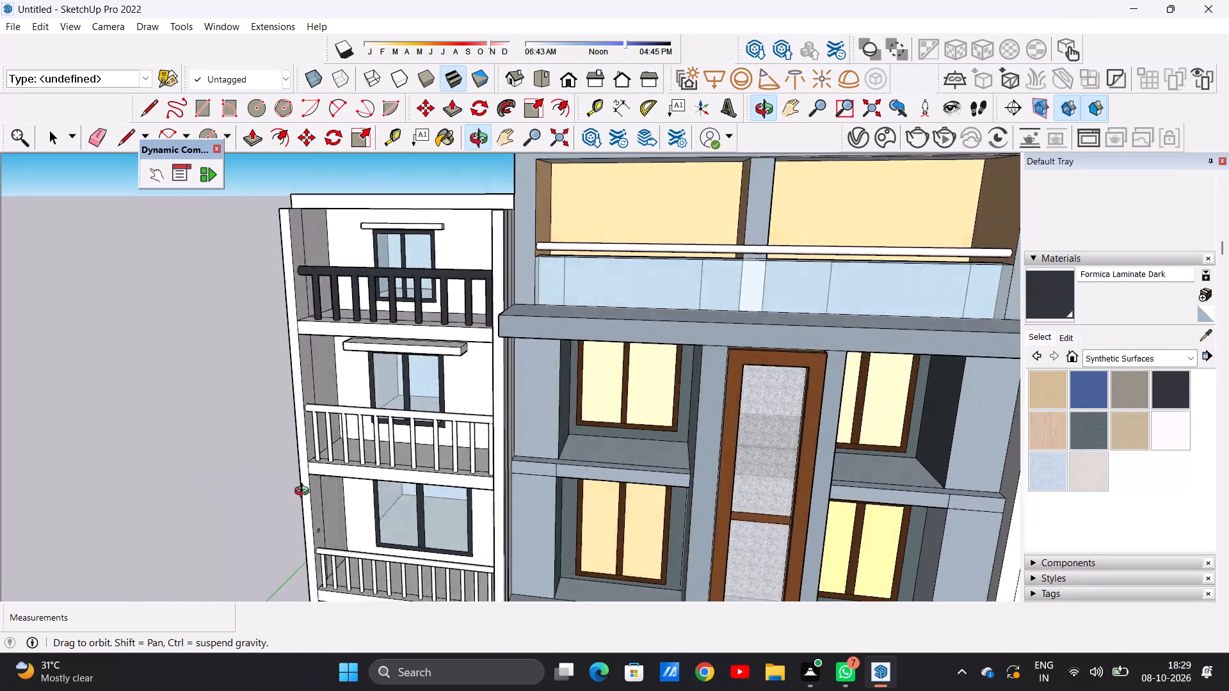
pyautogui.moveTo(305, 493); pyautogui.dragTo(510, 486, button='middle')
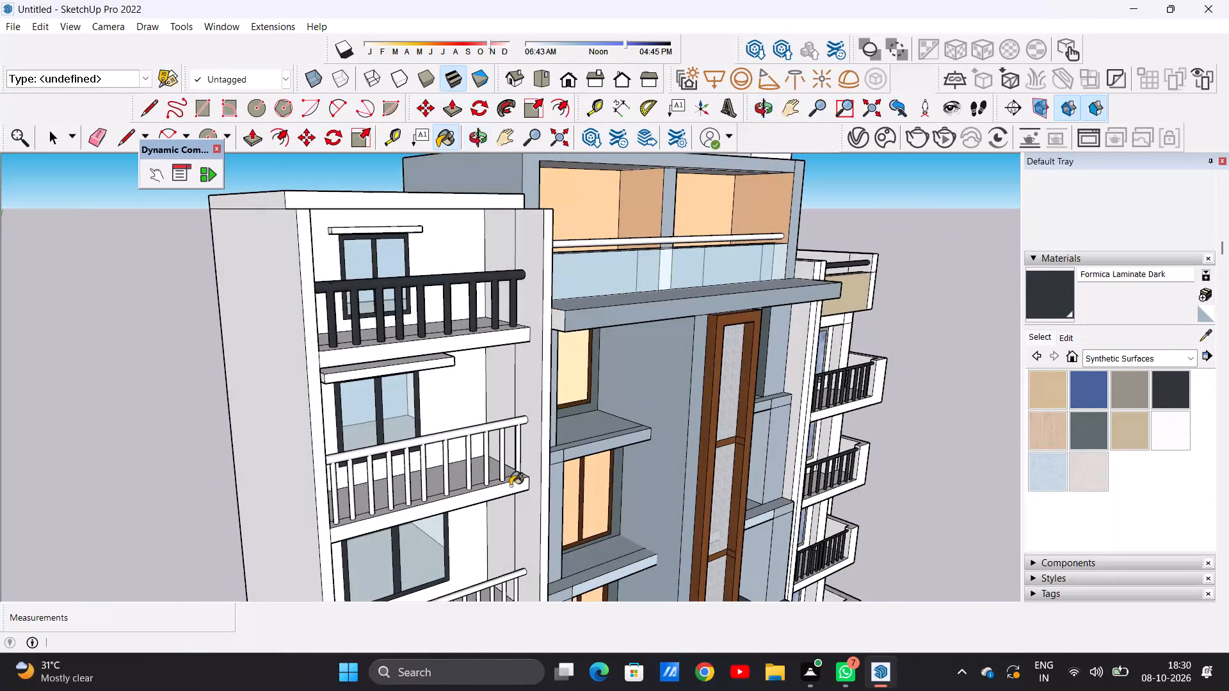
pyautogui.scroll(-2, 472, 453)
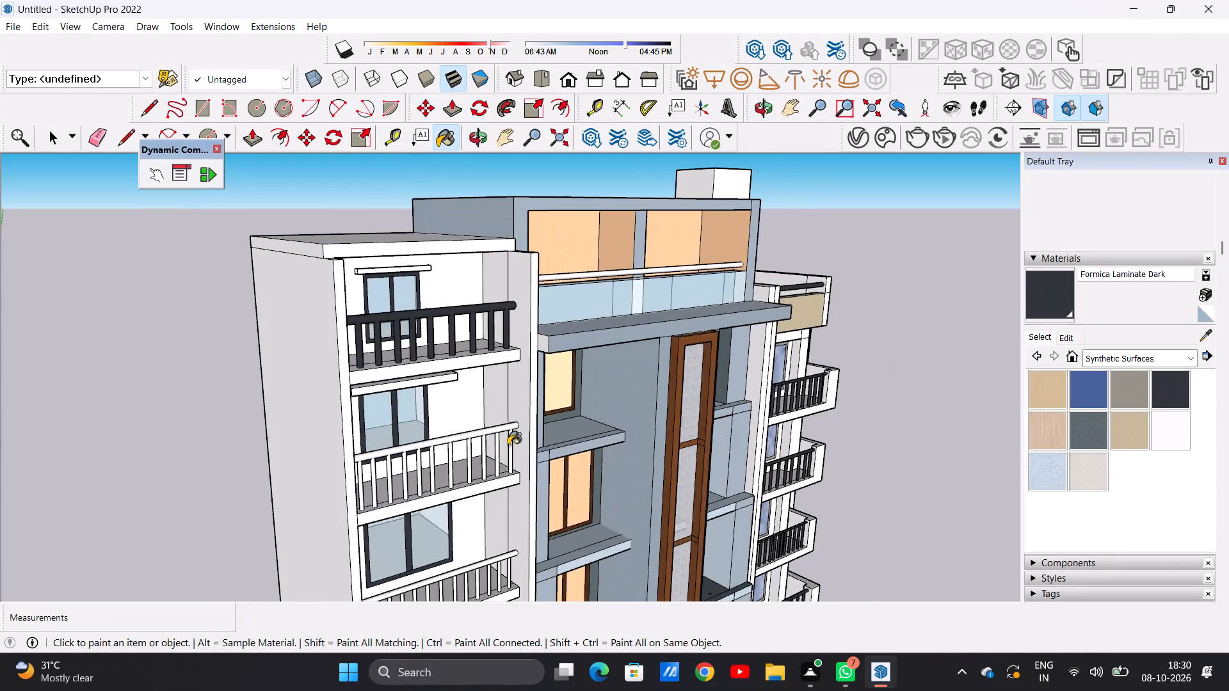
pyautogui.scroll(18, 511, 445)
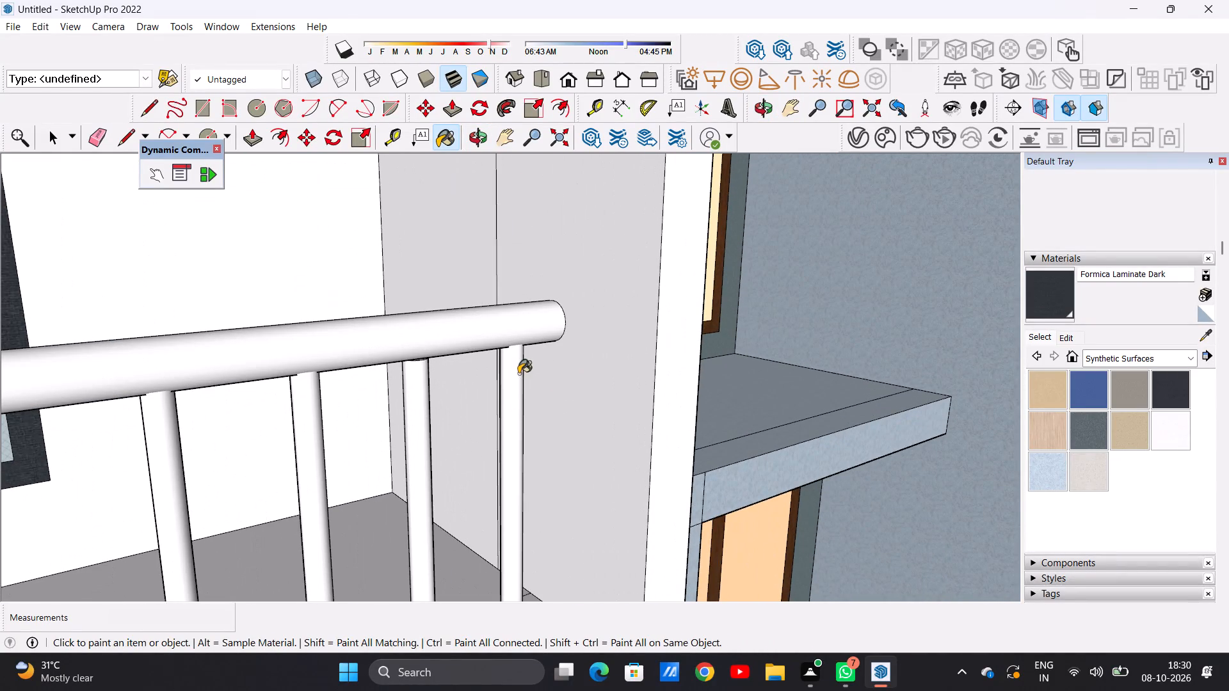
pyautogui.click(514, 401)
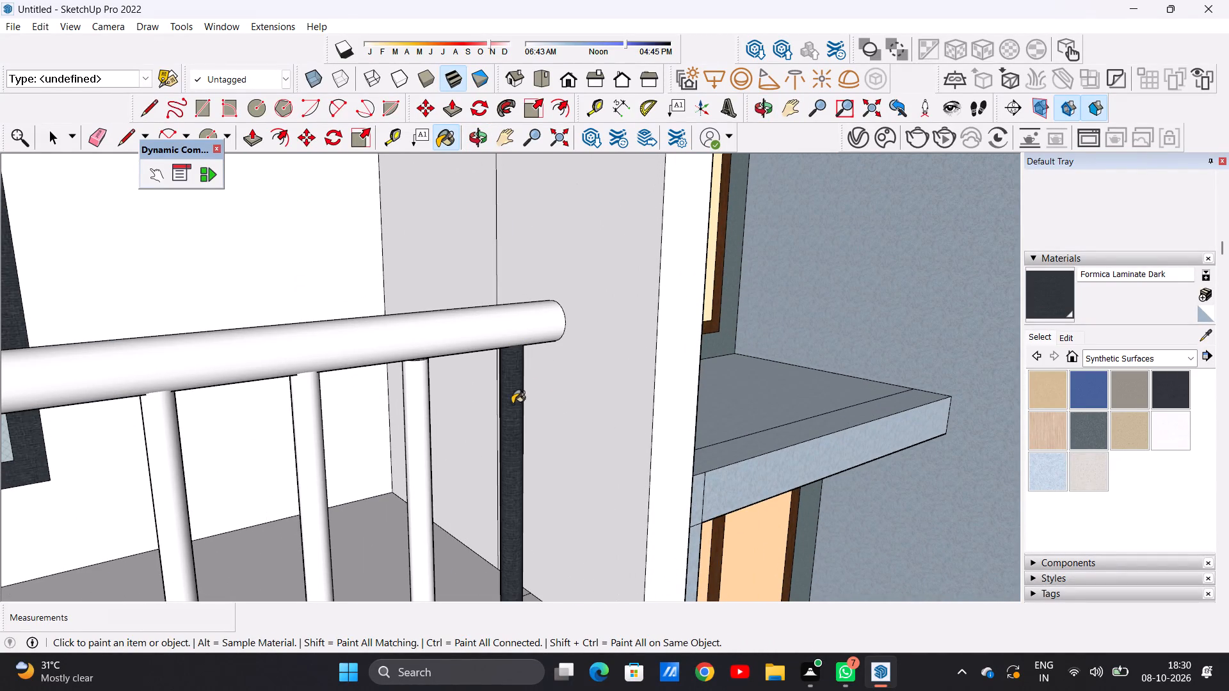
pyautogui.click(418, 443)
pyautogui.scroll(-12, 481, 426)
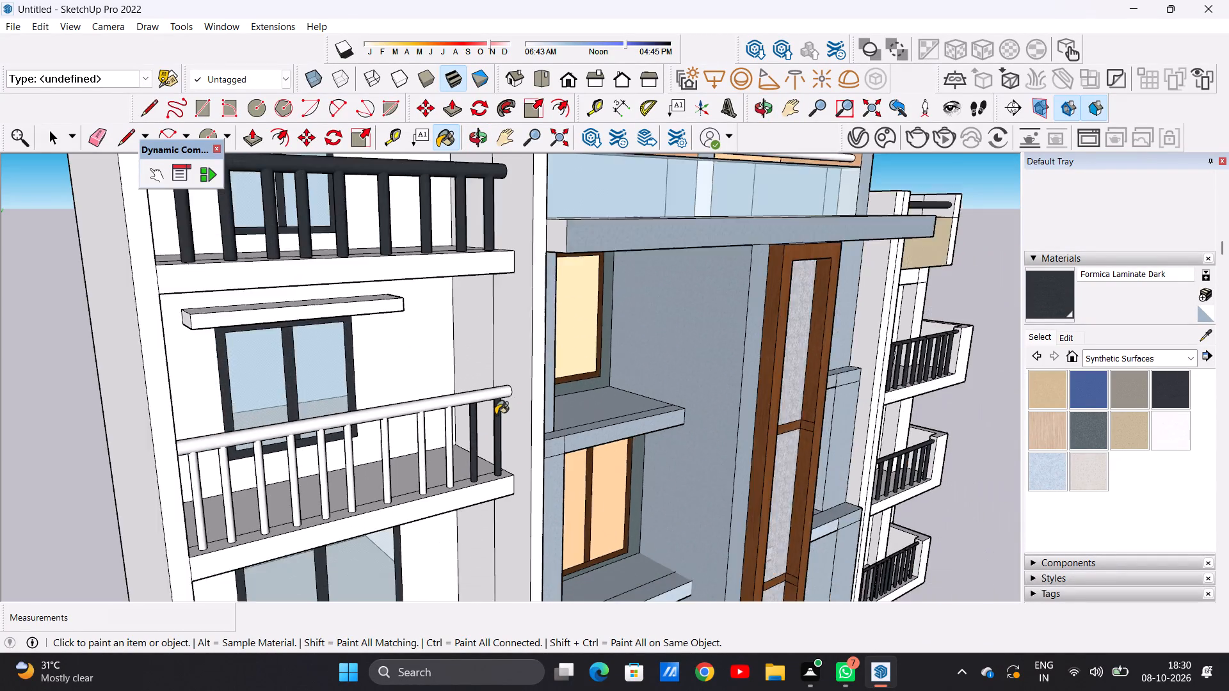
pyautogui.scroll(-4, 495, 415)
pyautogui.scroll(17, 449, 482)
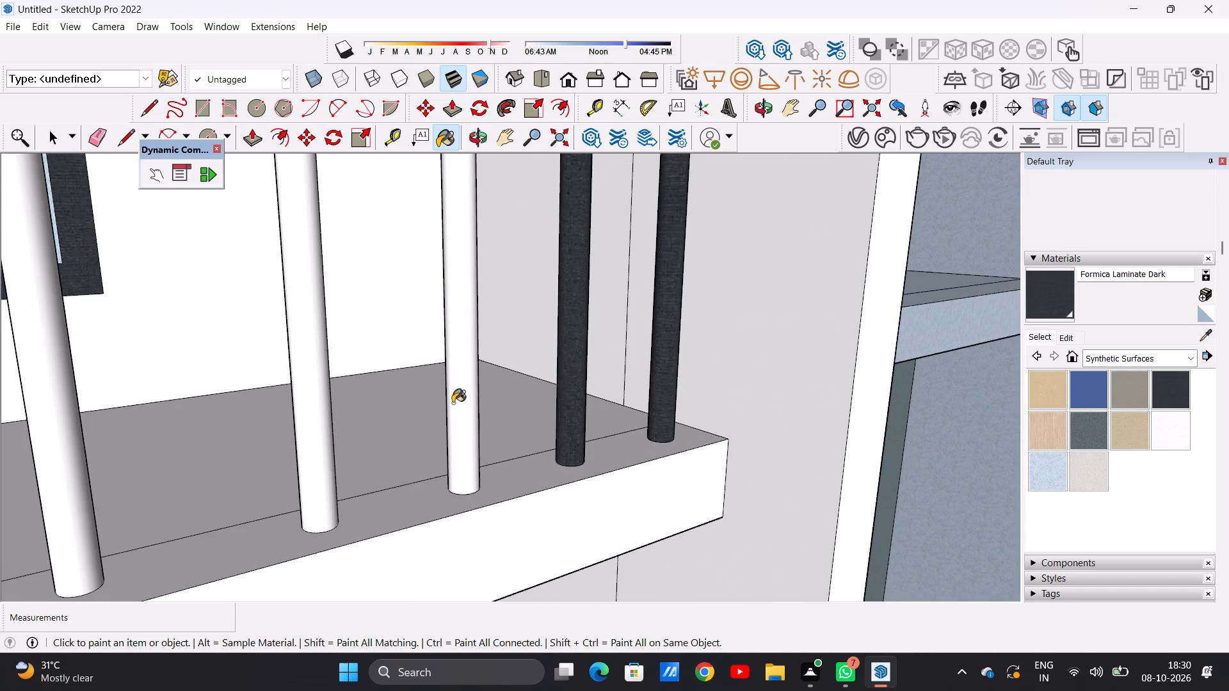
pyautogui.click(463, 403)
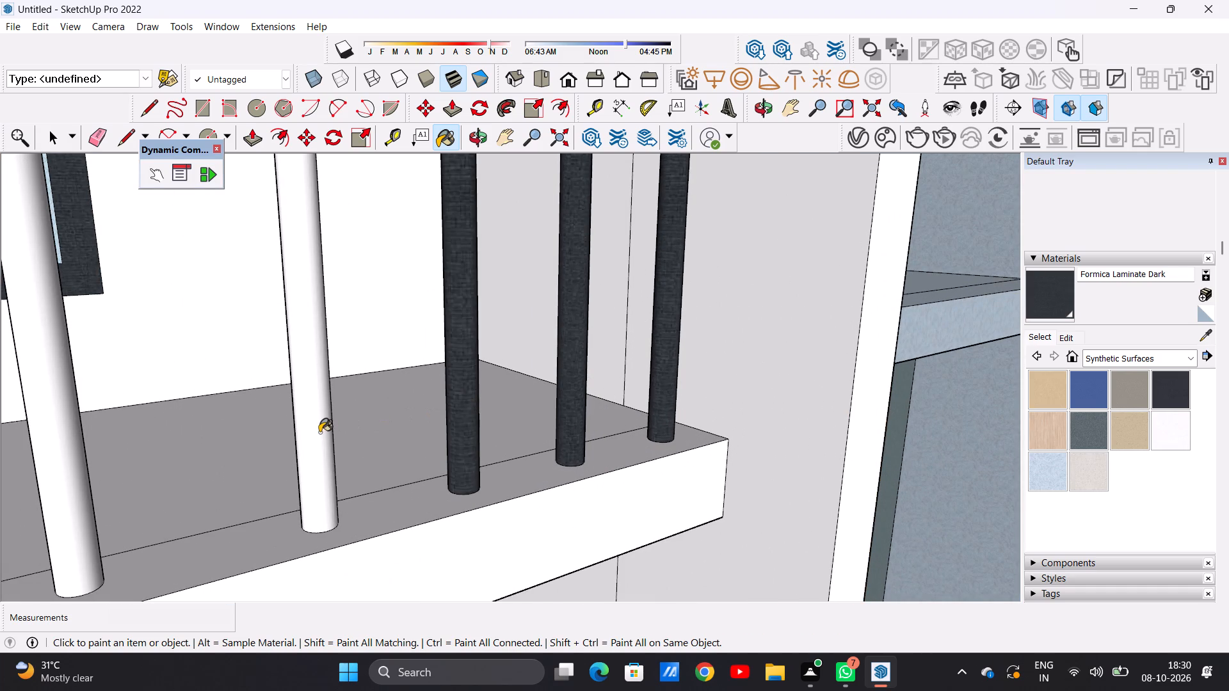
pyautogui.click(319, 433)
# Paint the next two balusters of the second balcony, continuing toward the wing's outer side wall, in Formica Laminate Dark.
pyautogui.scroll(-12, 410, 464)
pyautogui.moveTo(607, 433); pyautogui.dragTo(462, 437, button='middle')
pyautogui.scroll(-9, 522, 443)
pyautogui.moveTo(613, 443); pyautogui.dragTo(444, 440, button='middle')
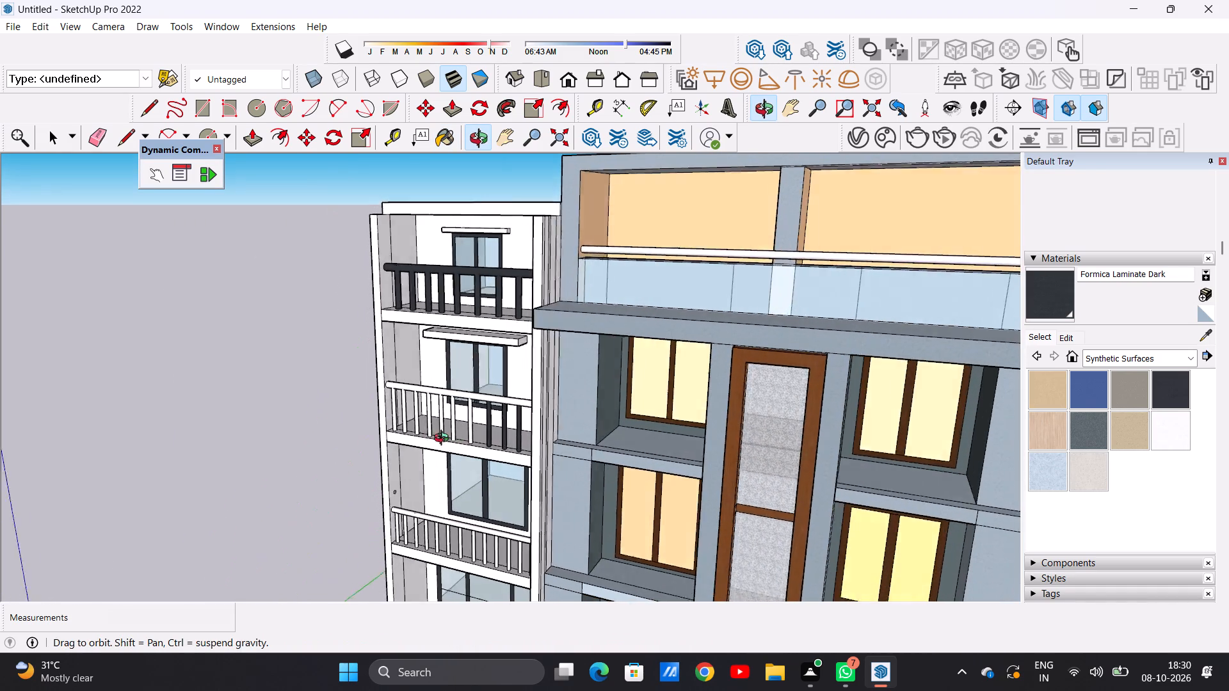
pyautogui.moveTo(444, 440); pyautogui.dragTo(425, 427, button='middle')
pyautogui.scroll(12, 445, 395)
pyautogui.scroll(4, 479, 436)
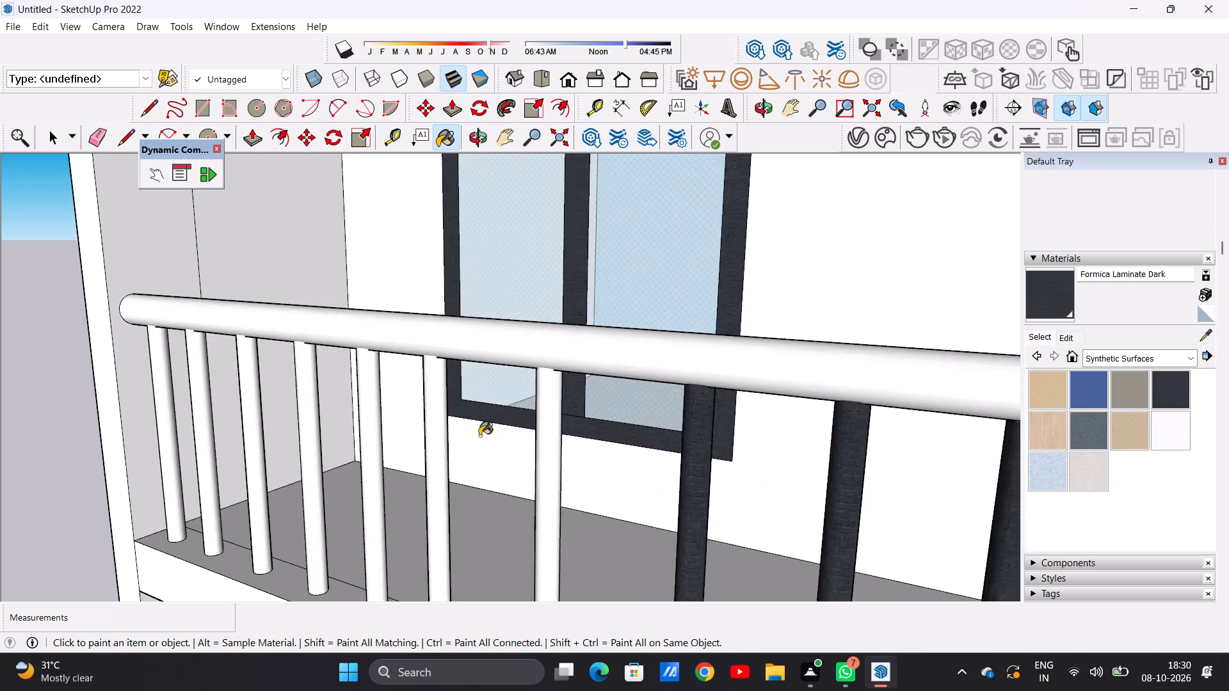
pyautogui.scroll(4, 528, 440)
pyautogui.click(567, 437)
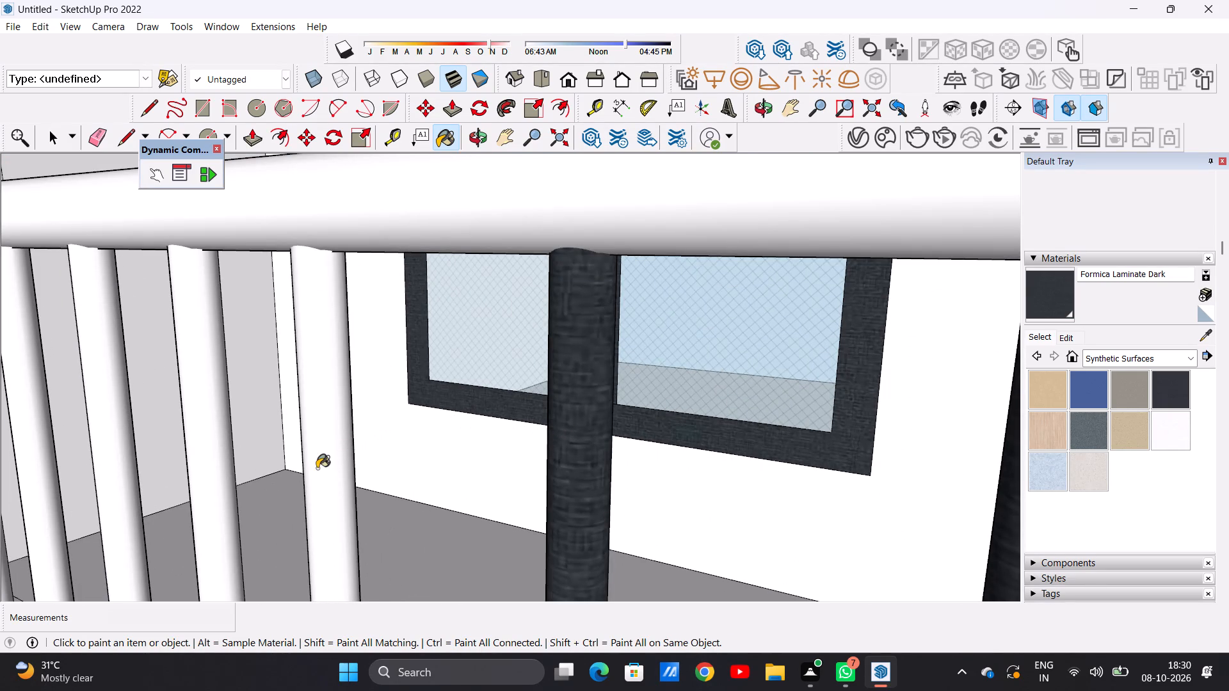
pyautogui.click(317, 468)
# Paint the second balcony's remaining five balusters, through to the outer side wall, in Formica Laminate Dark.
pyautogui.scroll(-18, 625, 431)
pyautogui.scroll(7, 546, 436)
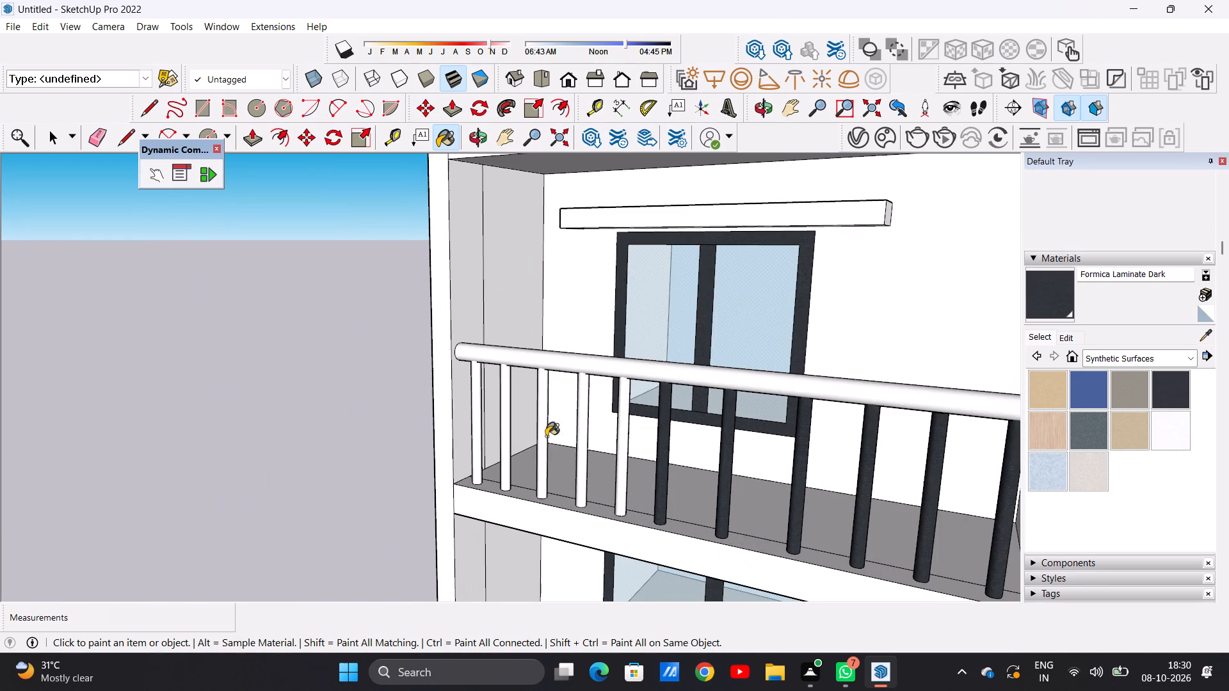
pyautogui.moveTo(625, 440); pyautogui.dragTo(567, 430, button='middle')
pyautogui.scroll(1, 605, 442)
pyautogui.scroll(-1, 605, 442)
pyautogui.scroll(4, 605, 443)
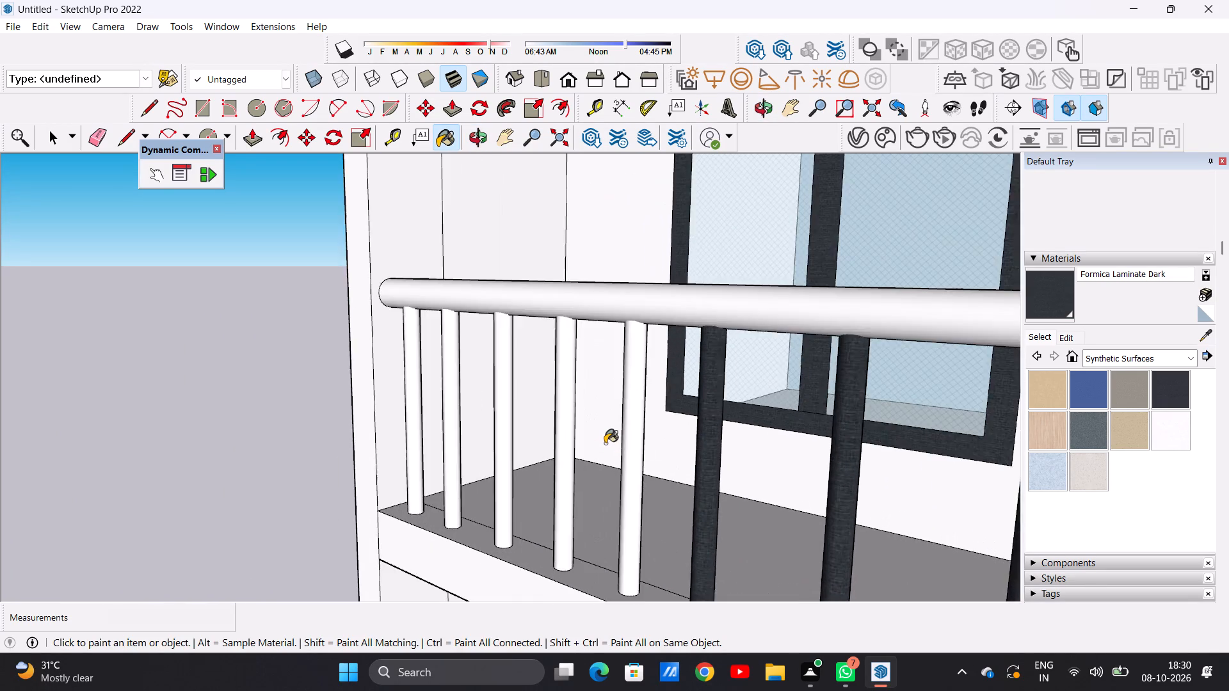
pyautogui.scroll(6, 605, 443)
pyautogui.click(685, 416)
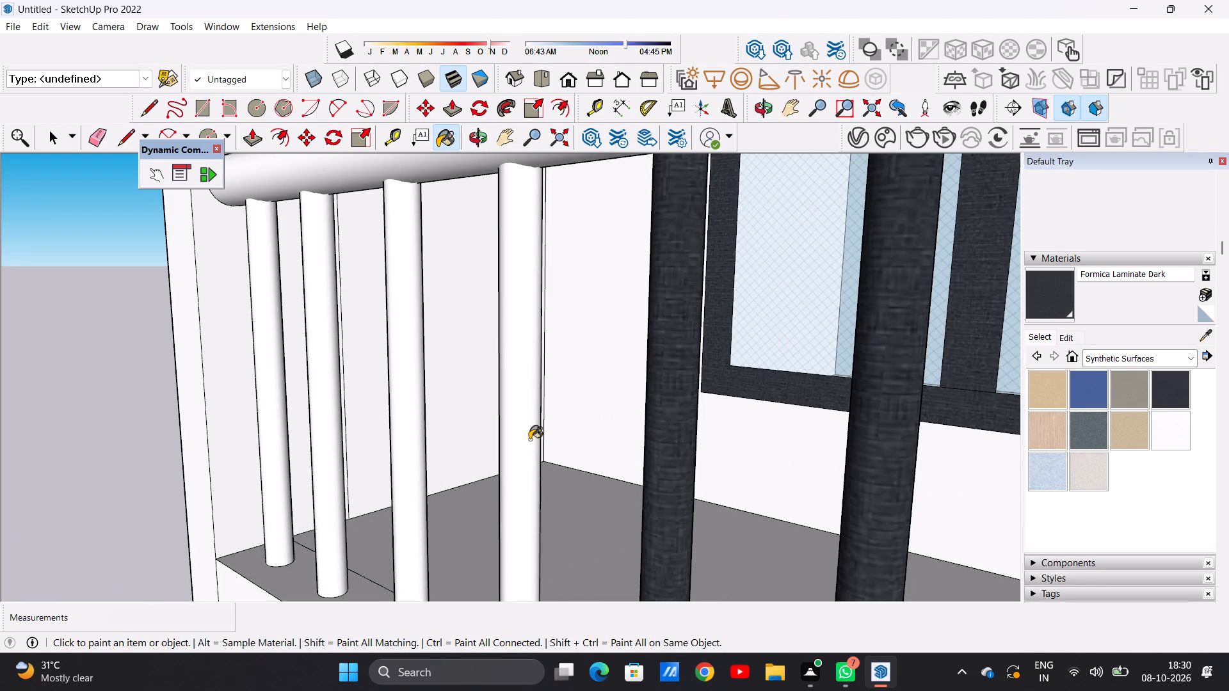
pyautogui.click(524, 440)
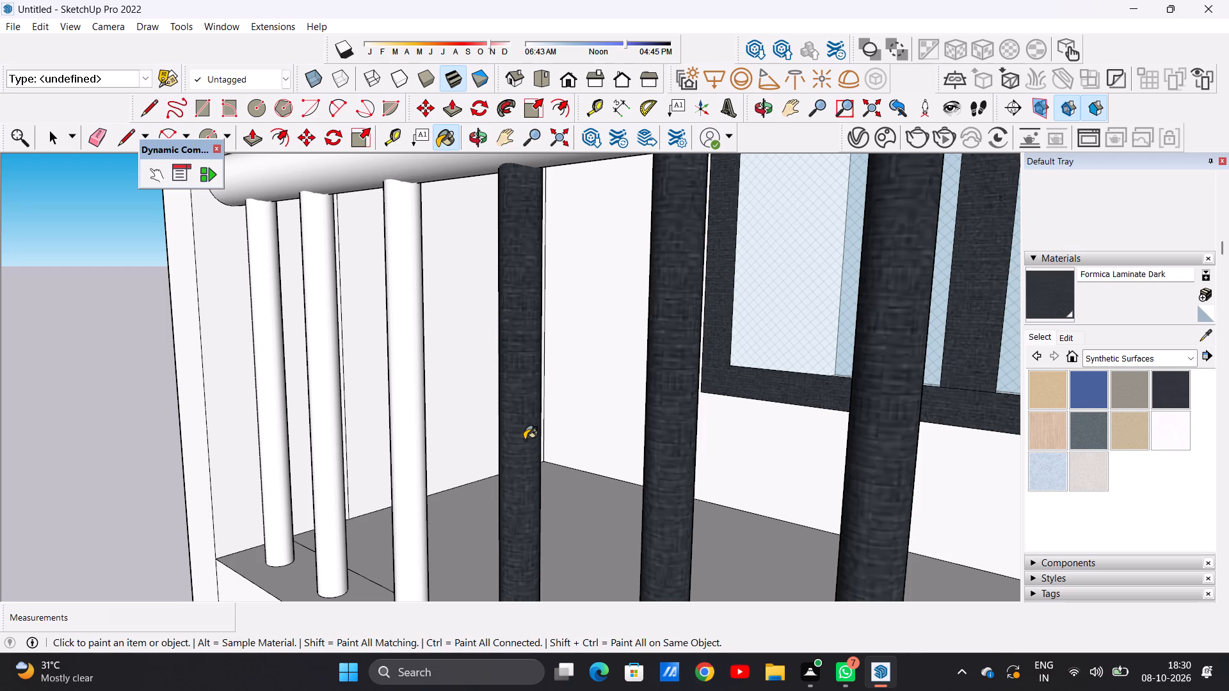
pyautogui.scroll(1, 415, 499)
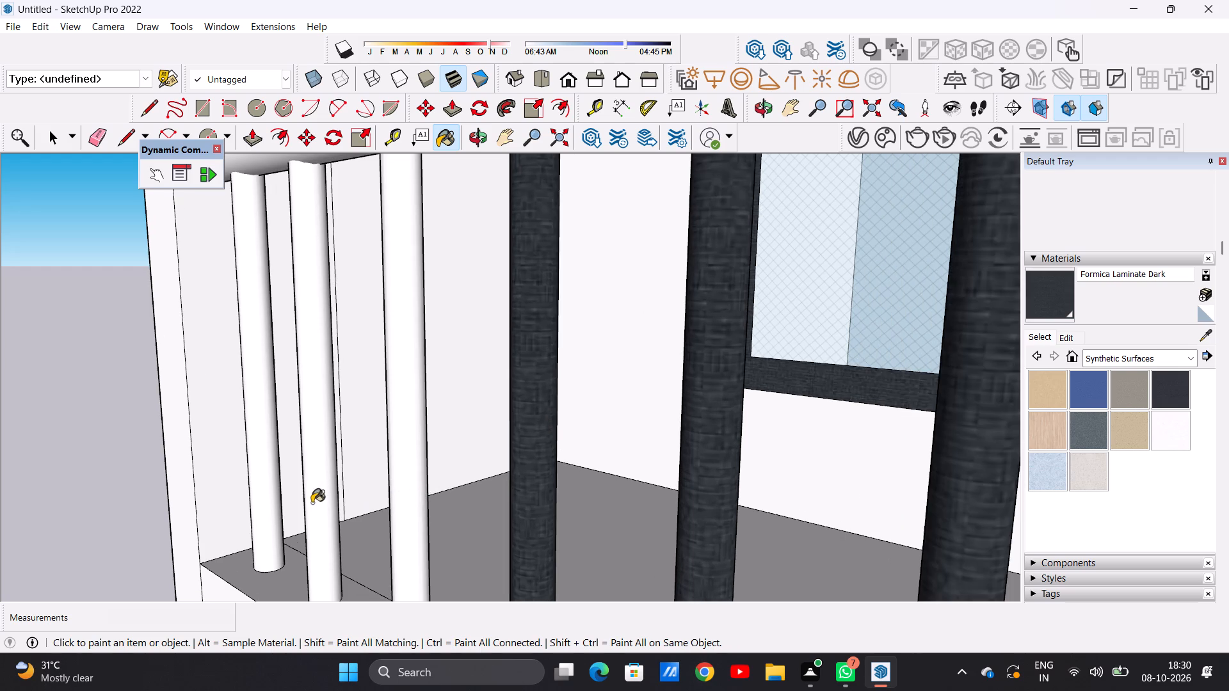
pyautogui.scroll(-8, 430, 459)
pyautogui.scroll(11, 433, 420)
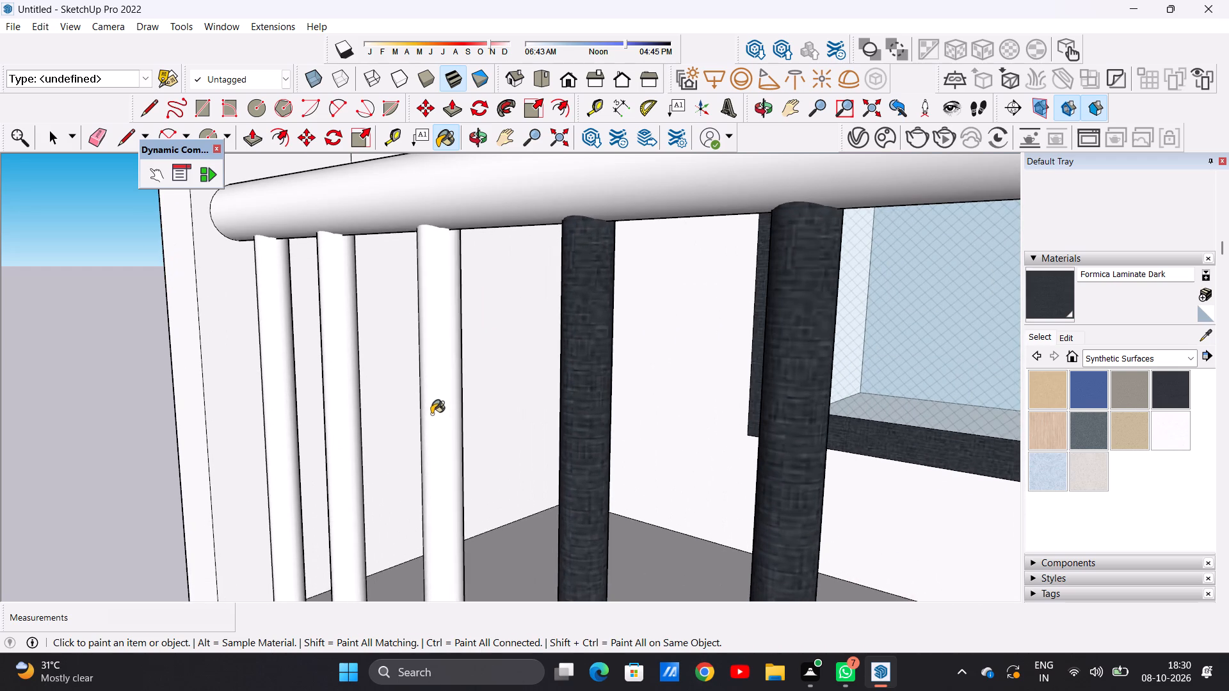
pyautogui.click(431, 413)
pyautogui.click(339, 413)
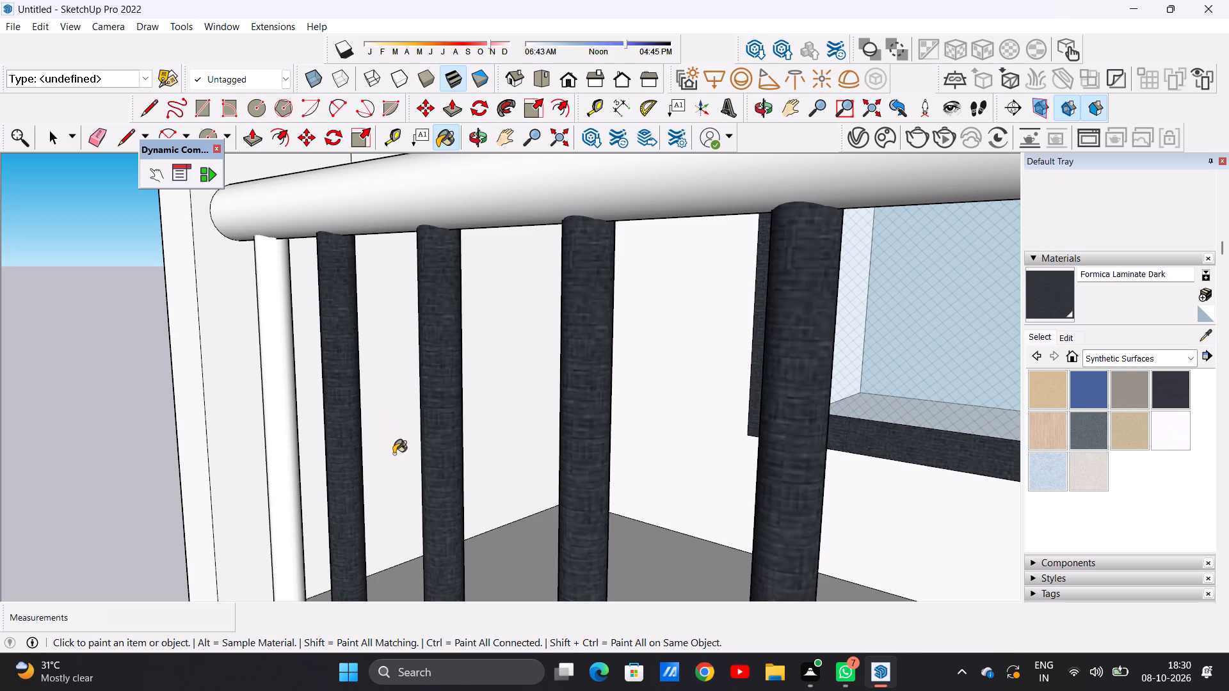
pyautogui.scroll(-13, 394, 454)
pyautogui.scroll(9, 373, 417)
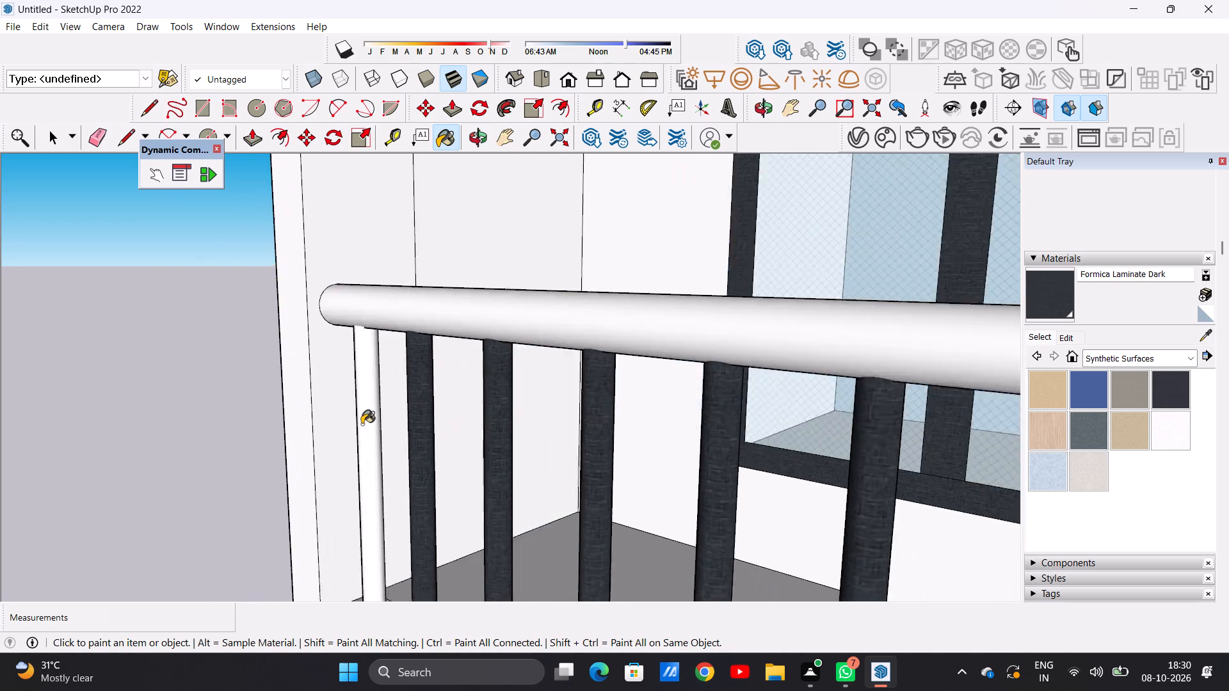
pyautogui.scroll(10, 362, 424)
pyautogui.click(362, 423)
# Paint the handrail of the second balcony from the top in Formica Laminate Dark.
pyautogui.scroll(-14, 442, 489)
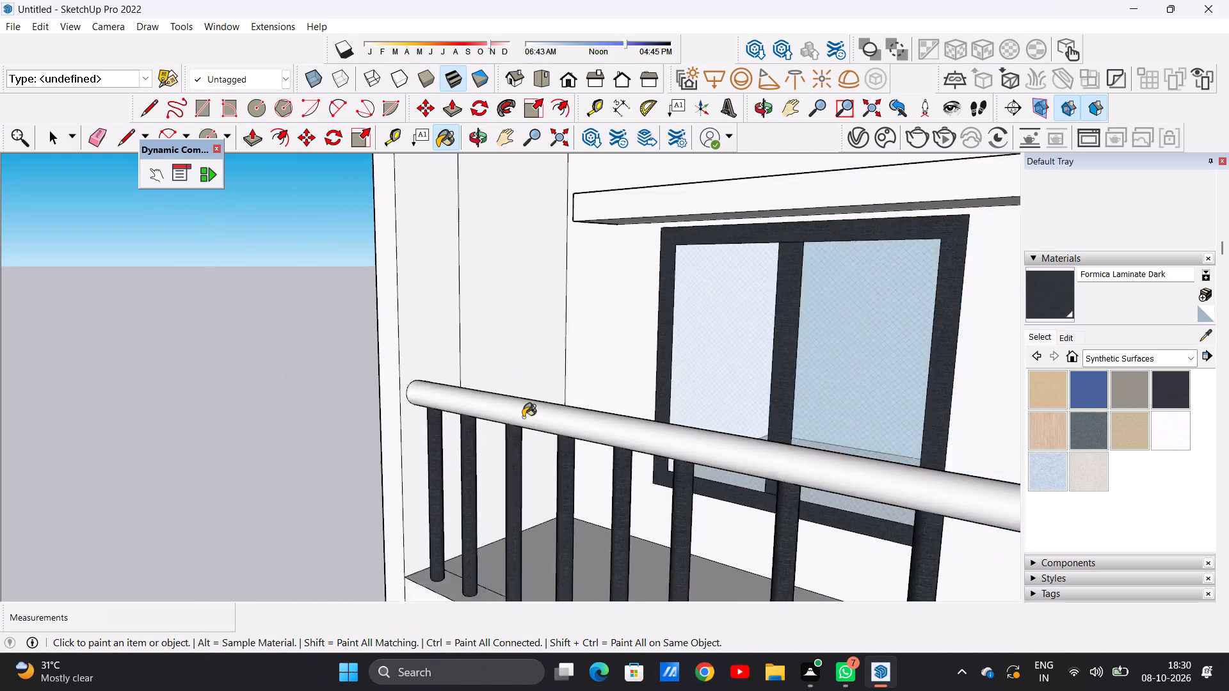
pyautogui.scroll(-13, 523, 417)
pyautogui.moveTo(449, 442); pyautogui.dragTo(817, 418, button='middle')
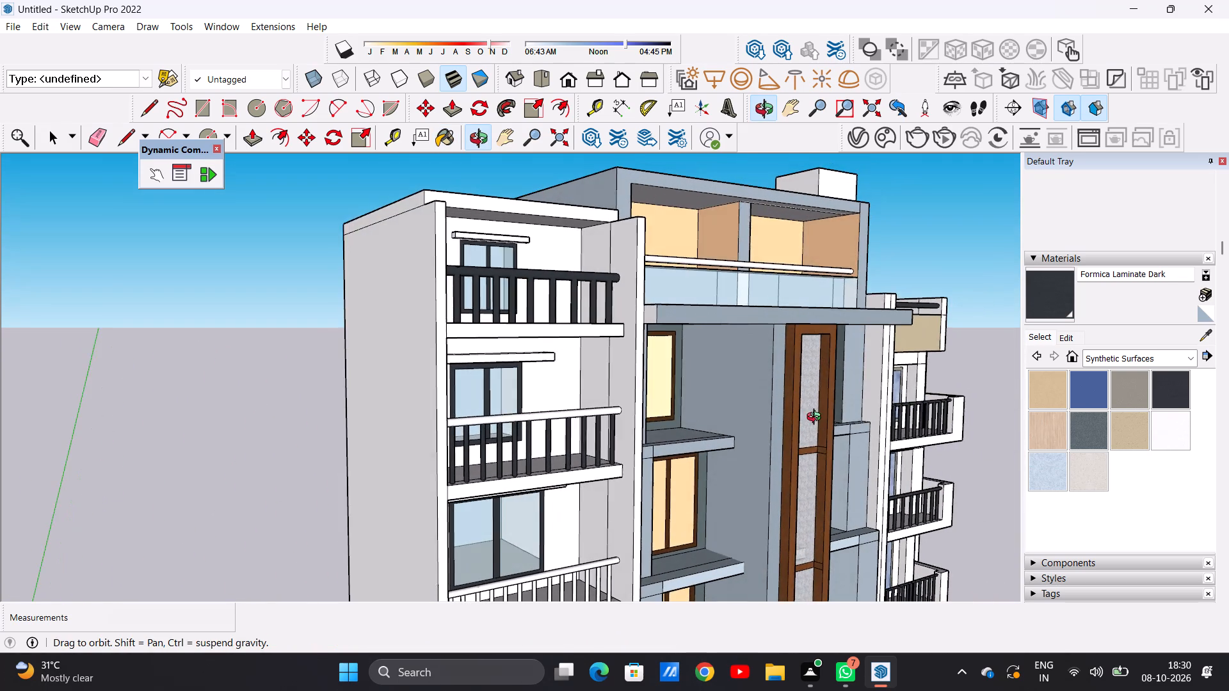
pyautogui.moveTo(817, 418); pyautogui.dragTo(817, 418, button='middle')
pyautogui.scroll(15, 502, 423)
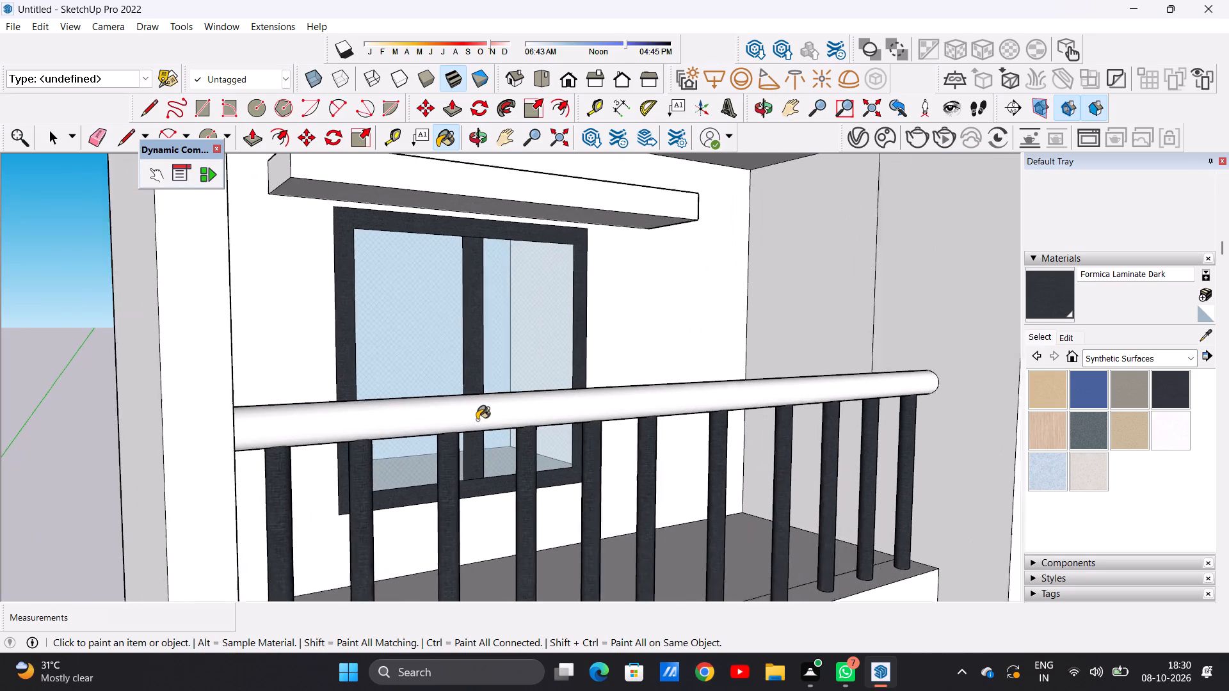
pyautogui.scroll(2, 477, 420)
pyautogui.click(359, 426)
# On the third balcony from the top, paint the three balusters nearest the central block in Formica Laminate Dark.
pyautogui.scroll(-5, 488, 518)
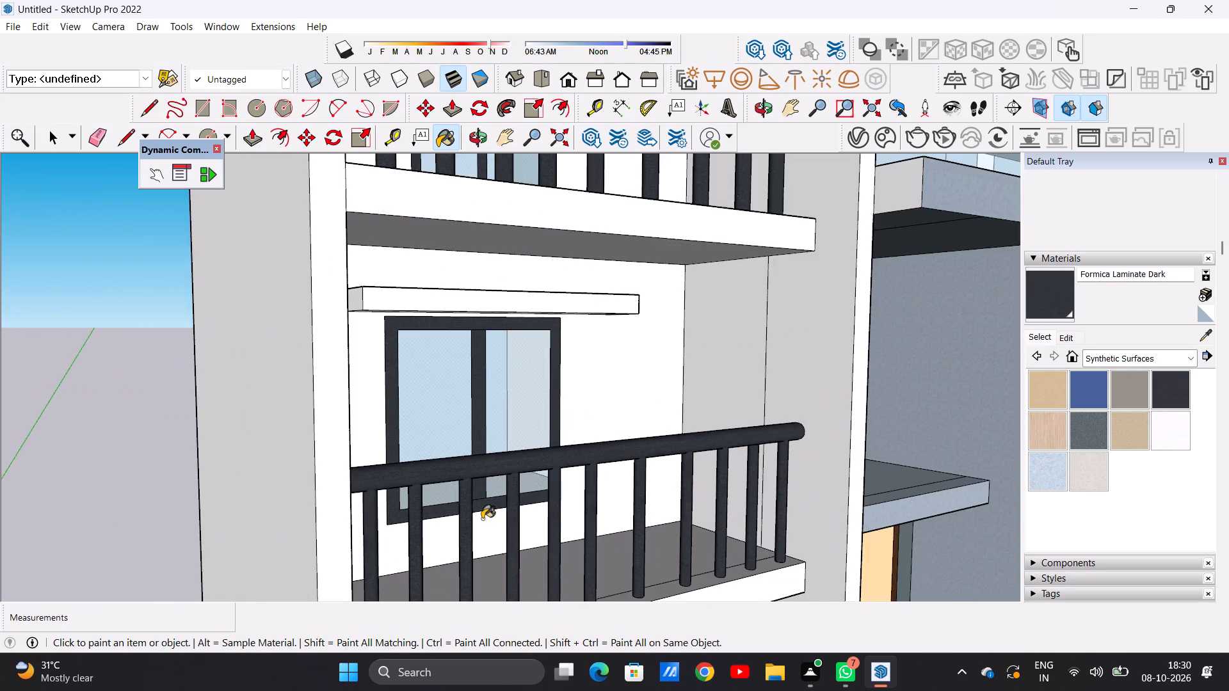
pyautogui.scroll(-4, 482, 519)
pyautogui.scroll(-19, 479, 509)
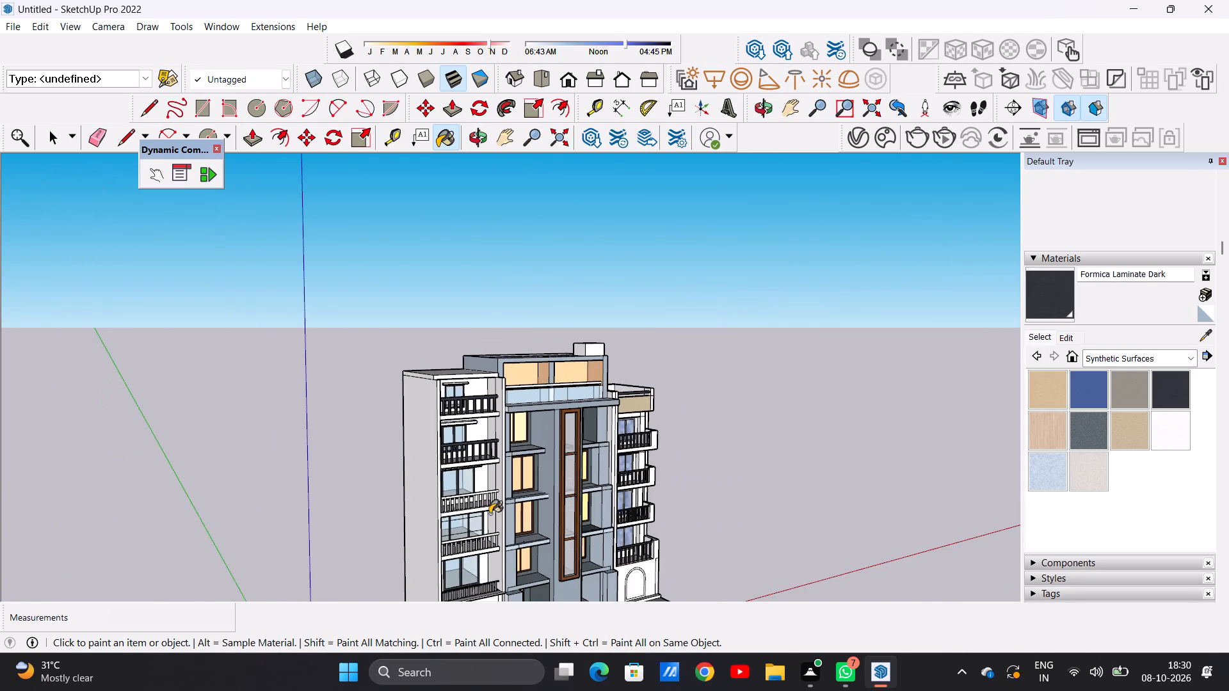
pyautogui.scroll(5, 481, 527)
pyautogui.scroll(11, 446, 301)
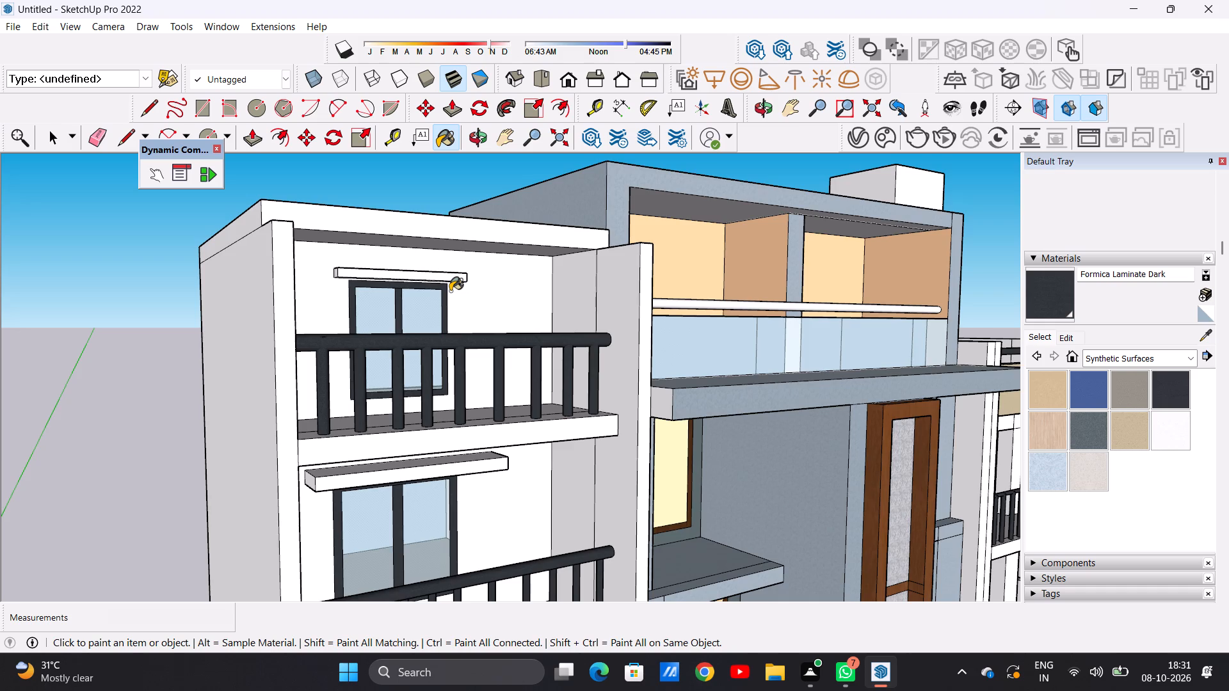
pyautogui.scroll(-15, 488, 303)
pyautogui.scroll(6, 530, 496)
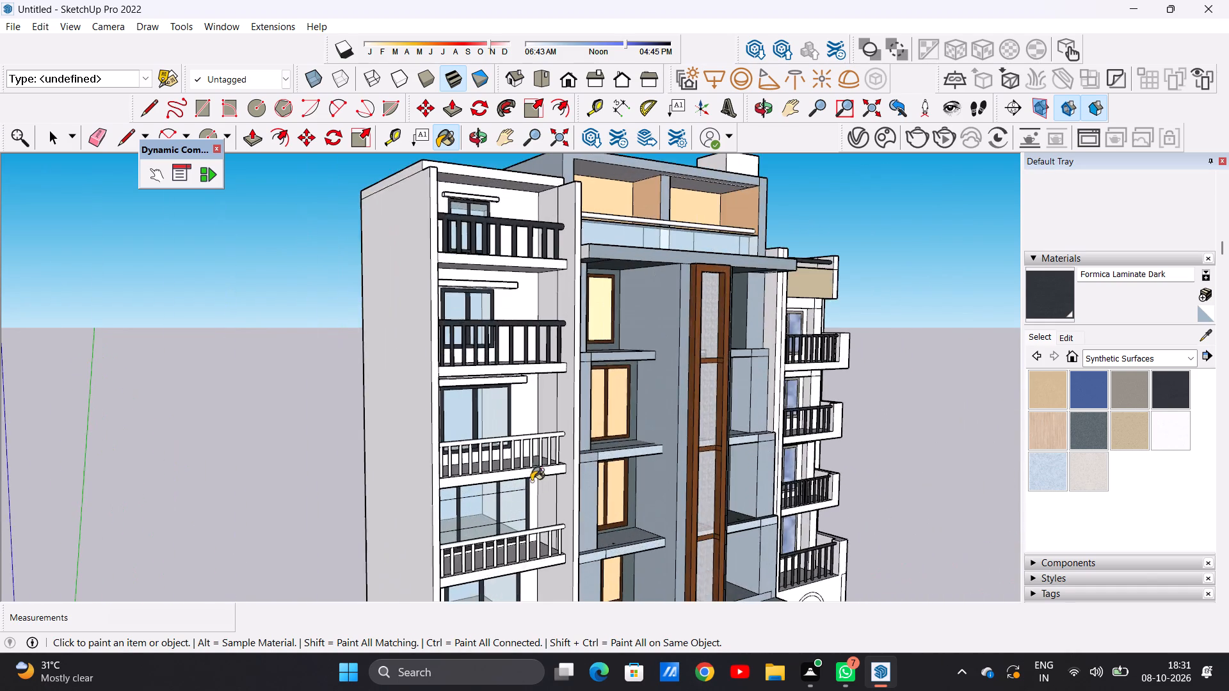
pyautogui.scroll(13, 531, 481)
pyautogui.scroll(8, 598, 382)
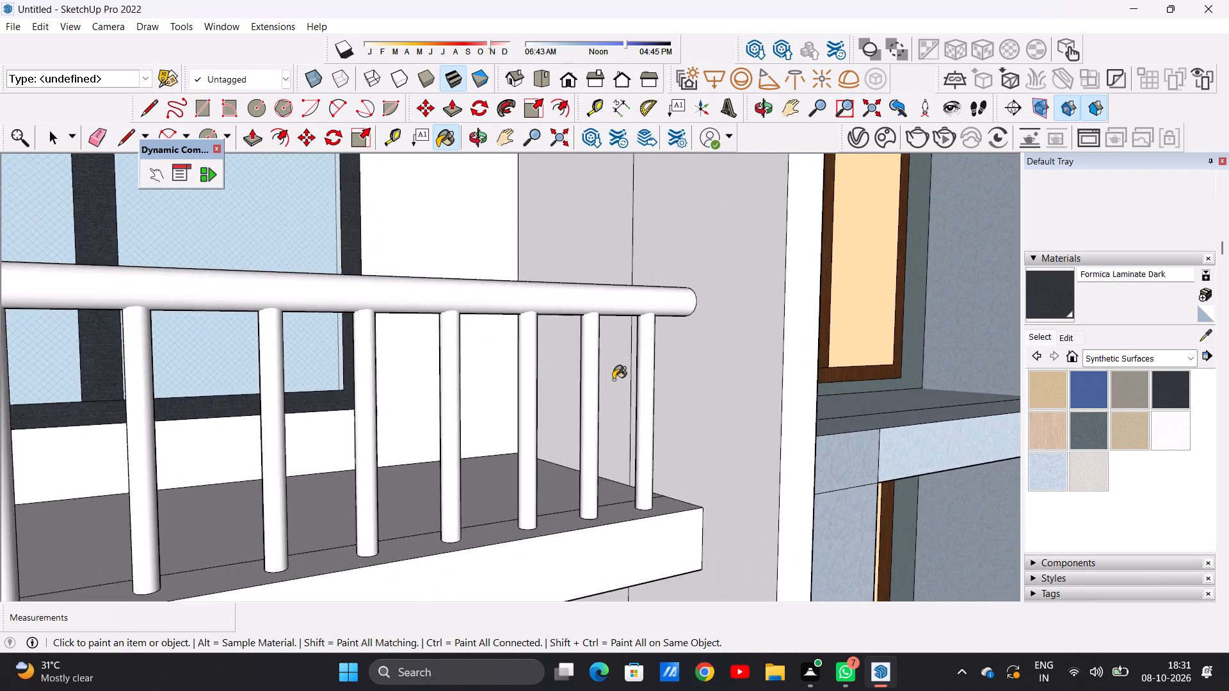
pyautogui.scroll(3, 613, 379)
pyautogui.click(671, 376)
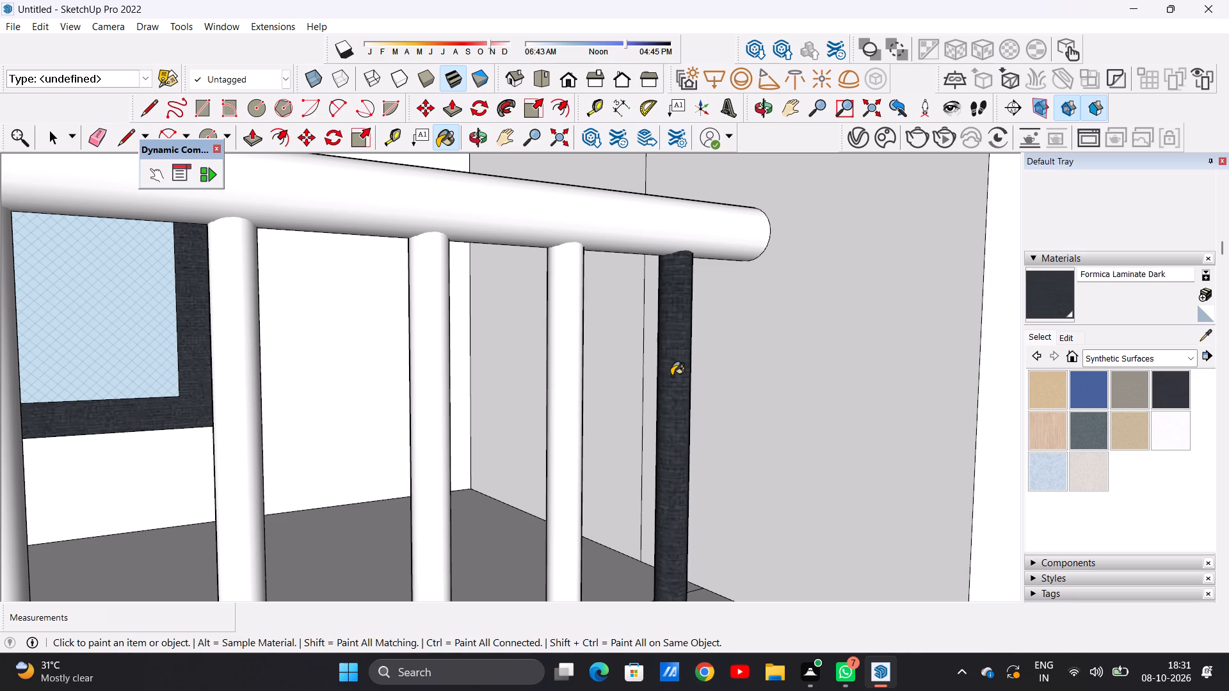
pyautogui.scroll(-11, 673, 376)
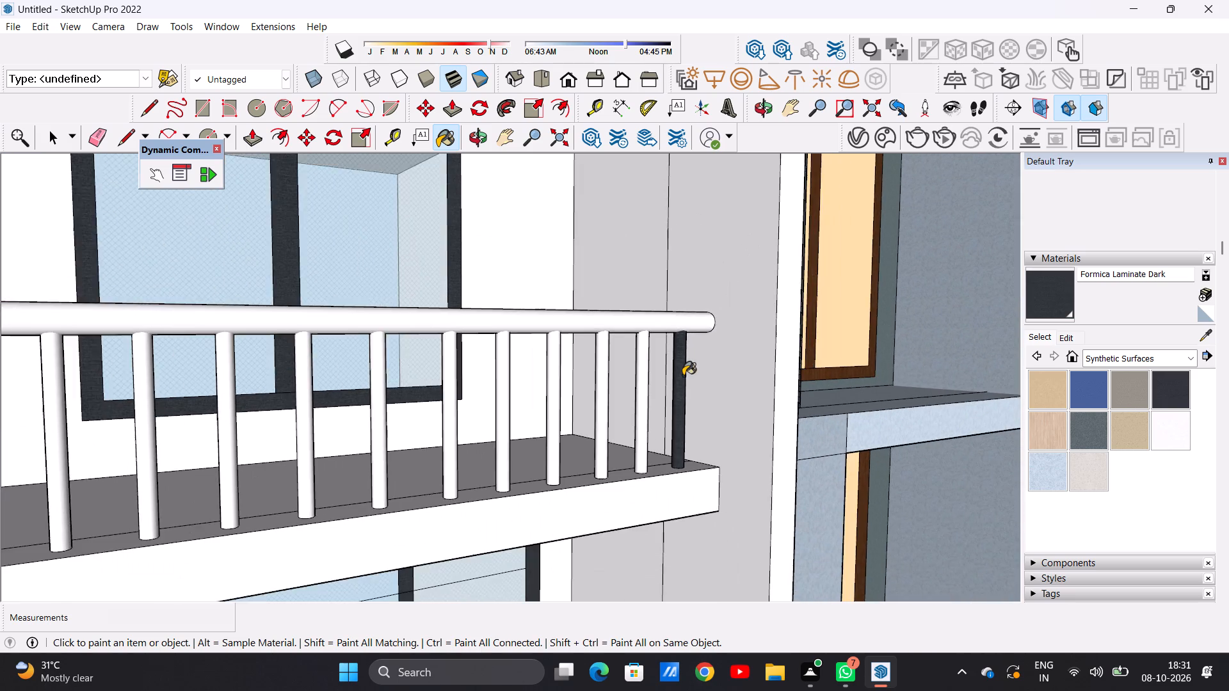
pyautogui.scroll(-2, 683, 376)
pyautogui.scroll(11, 655, 425)
pyautogui.click(655, 377)
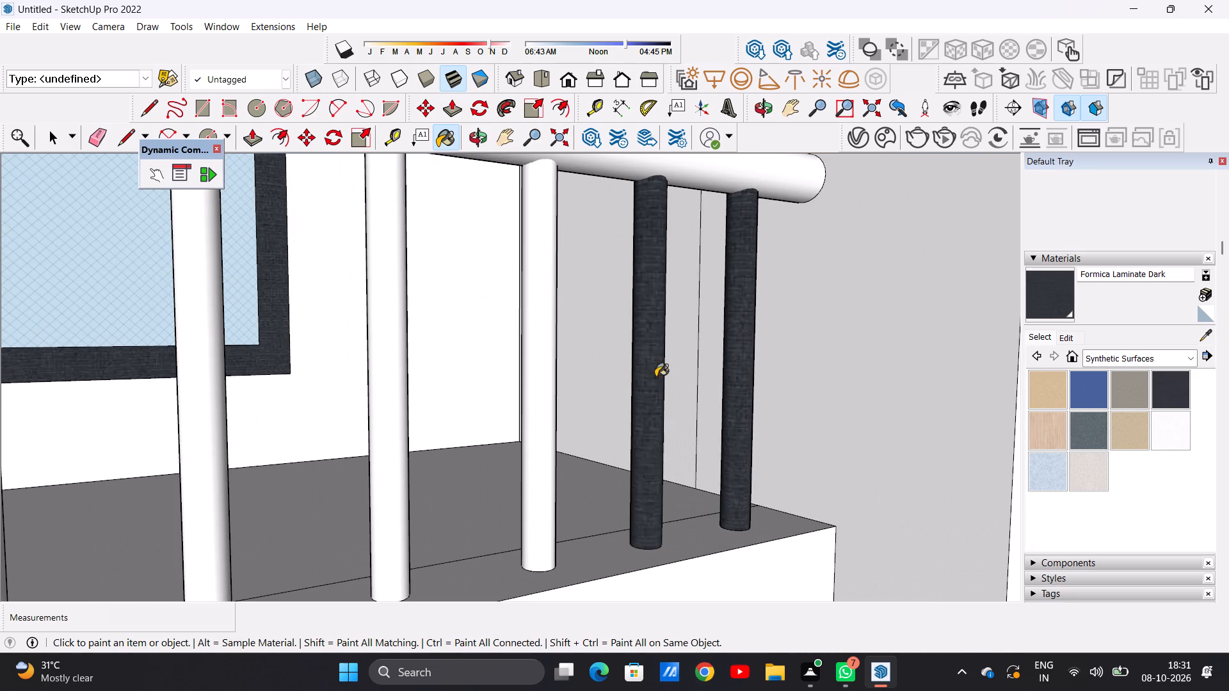
pyautogui.click(543, 413)
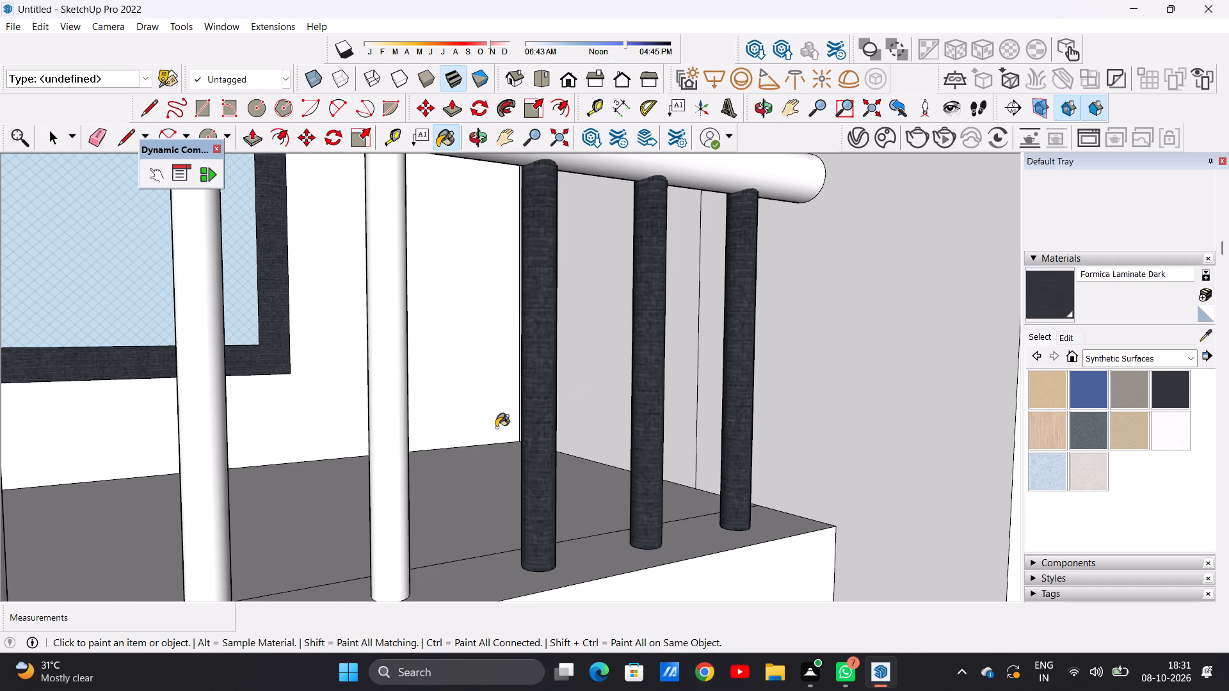
# Paint the next four balusters of the third balcony, continuing toward the wing's outer side wall, in Formica Laminate Dark.
pyautogui.scroll(-18, 497, 422)
pyautogui.scroll(10, 527, 400)
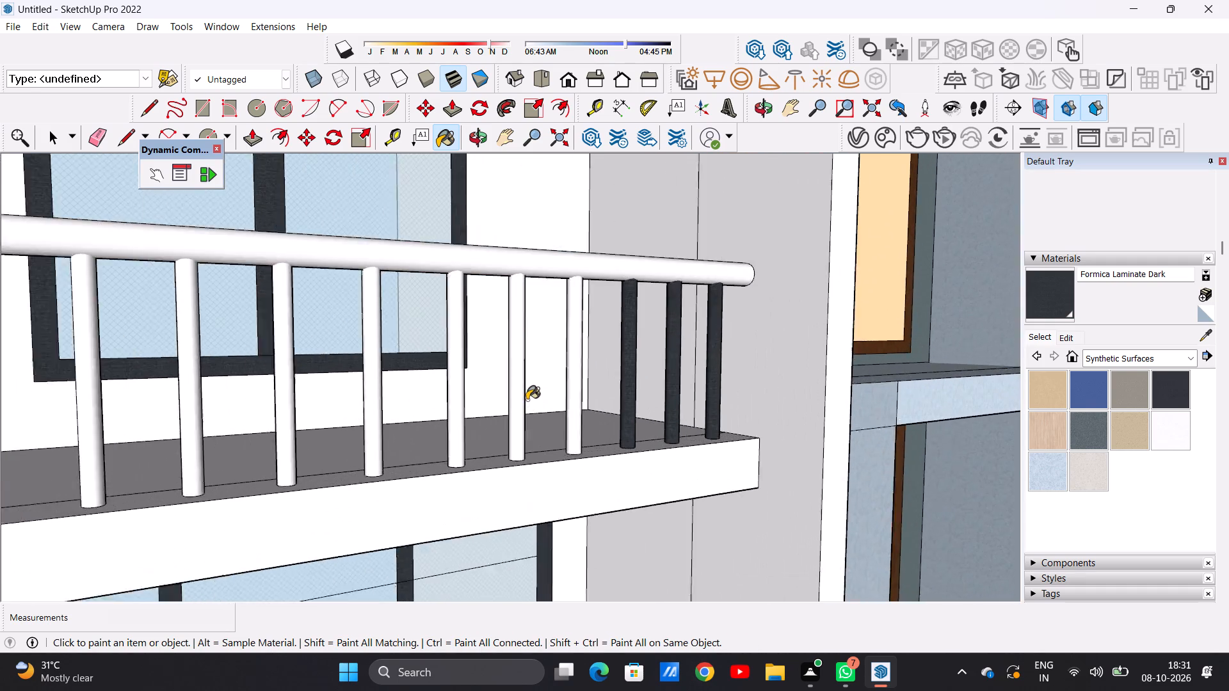
pyautogui.scroll(6, 527, 400)
pyautogui.click(630, 383)
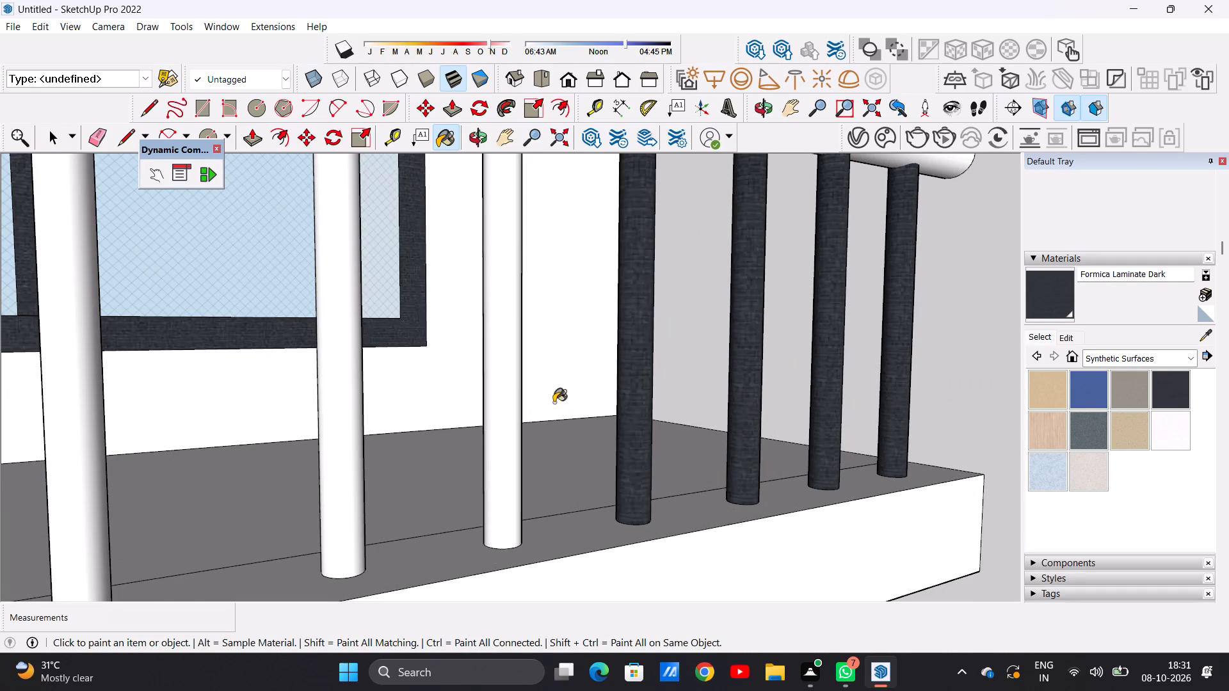
pyautogui.click(497, 425)
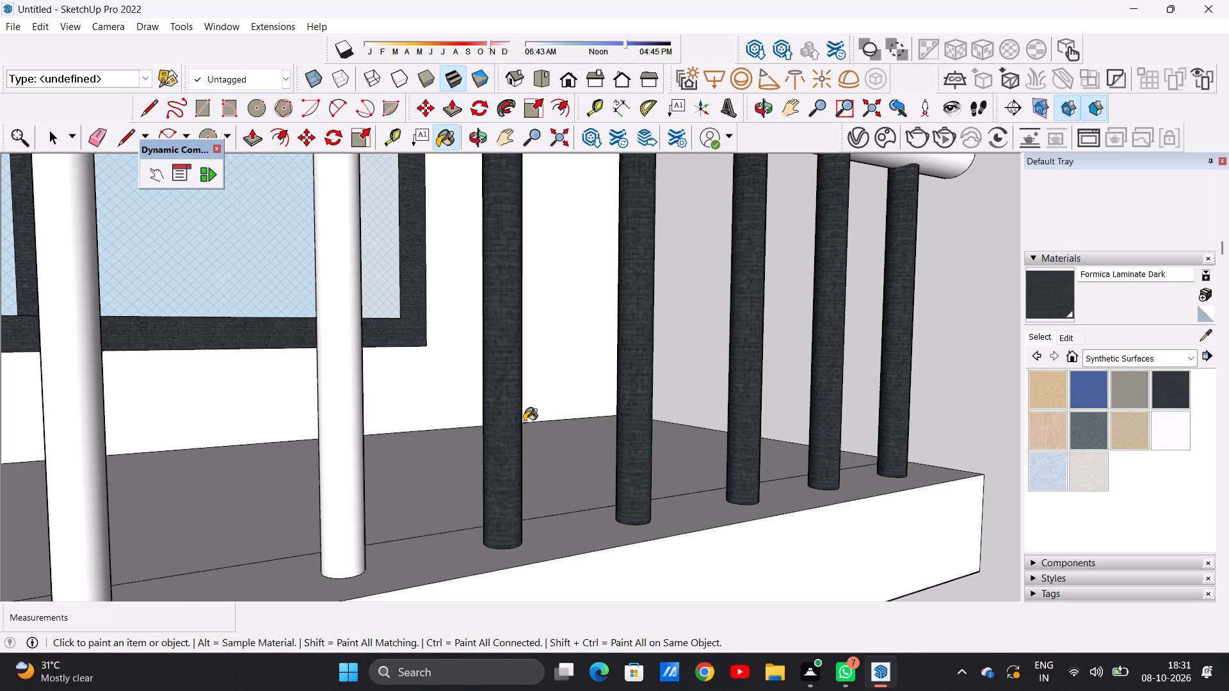
pyautogui.scroll(-9, 542, 422)
pyautogui.scroll(7, 482, 391)
pyautogui.scroll(2, 534, 366)
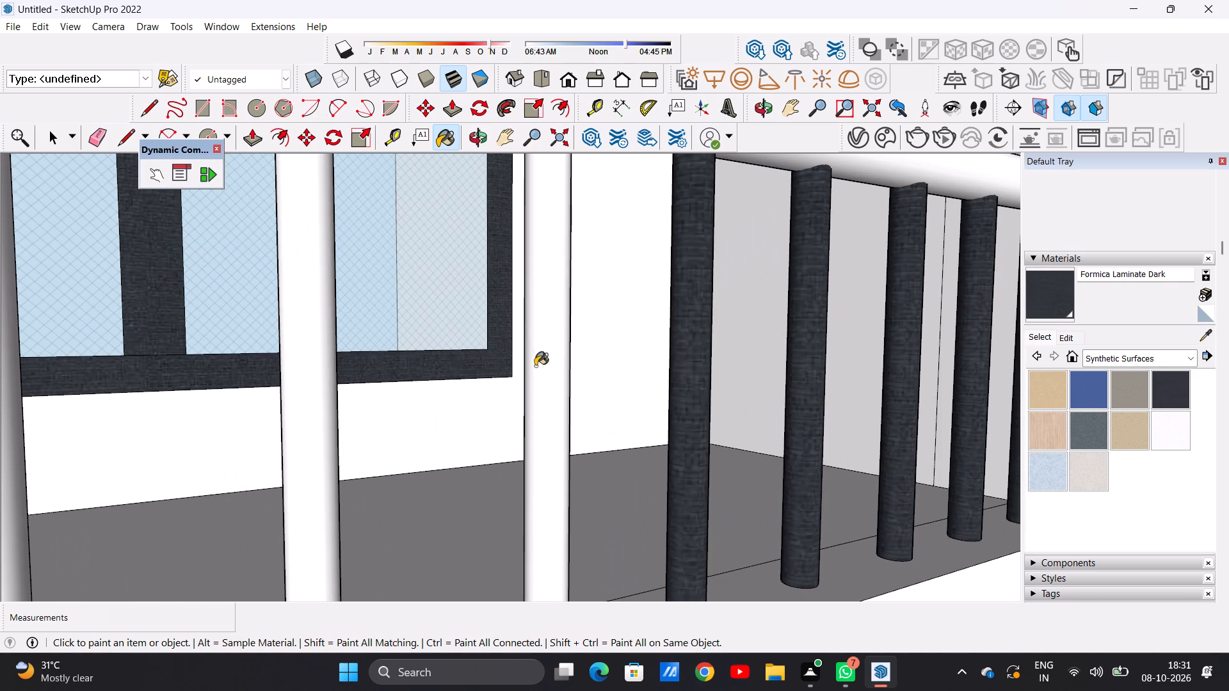
pyautogui.click(555, 363)
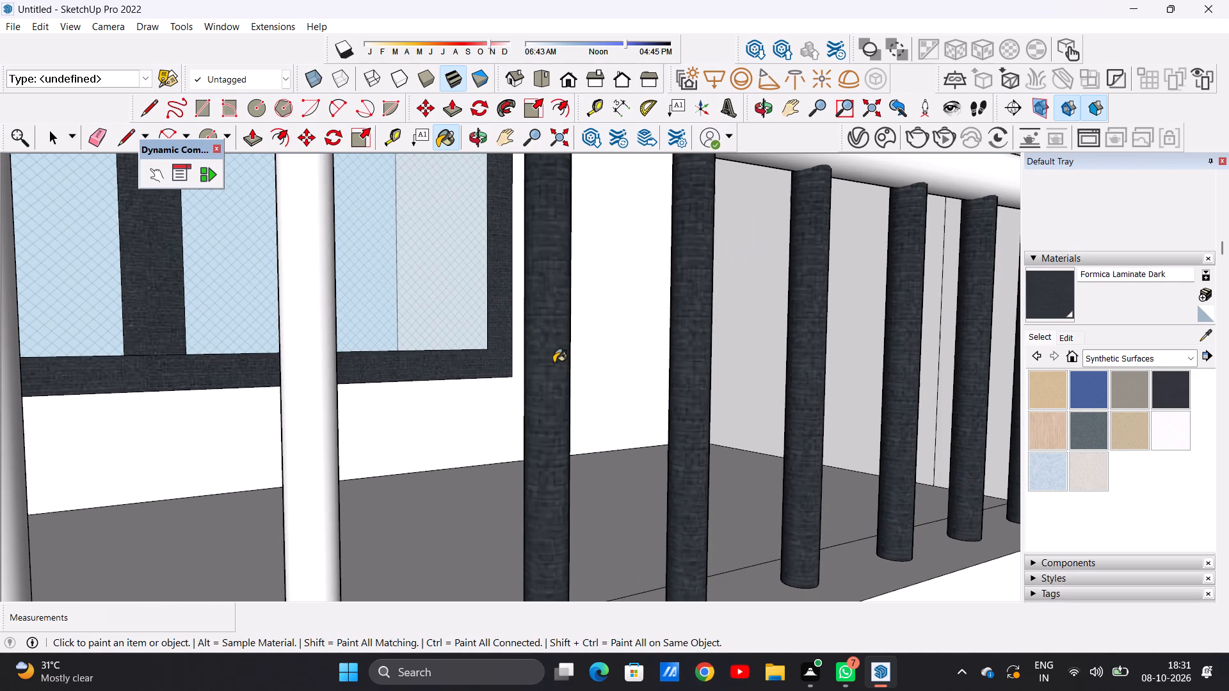
pyautogui.scroll(-14, 554, 364)
pyautogui.scroll(6, 523, 369)
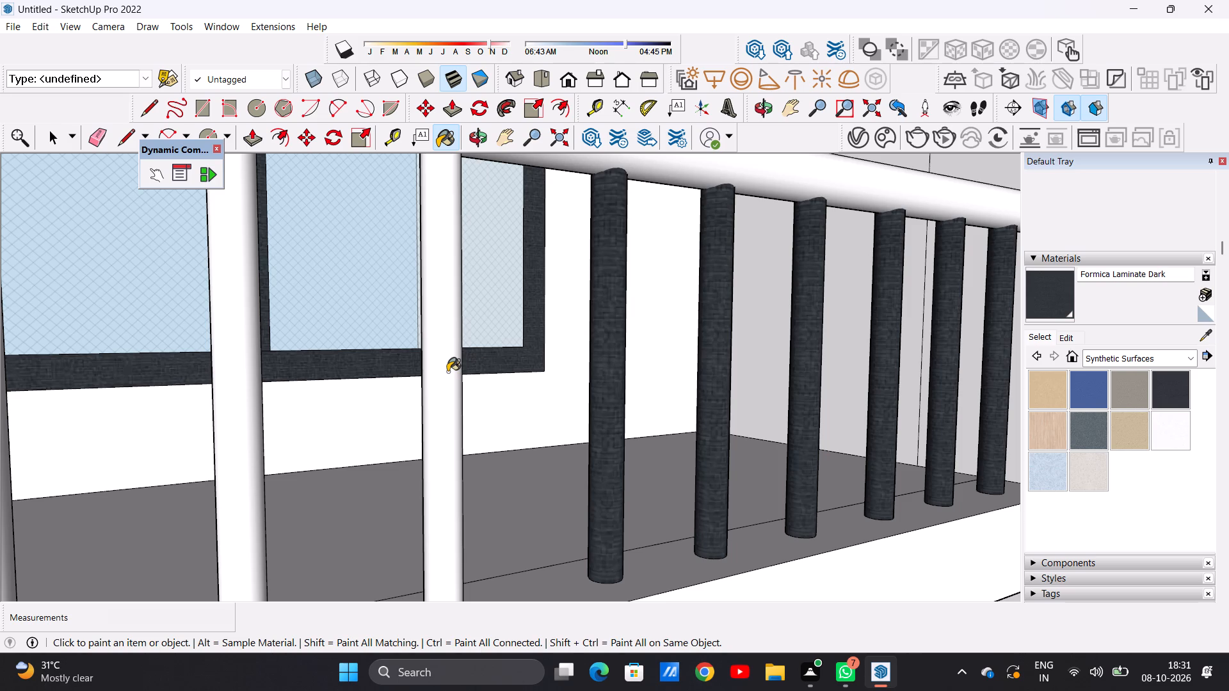
pyautogui.click(447, 372)
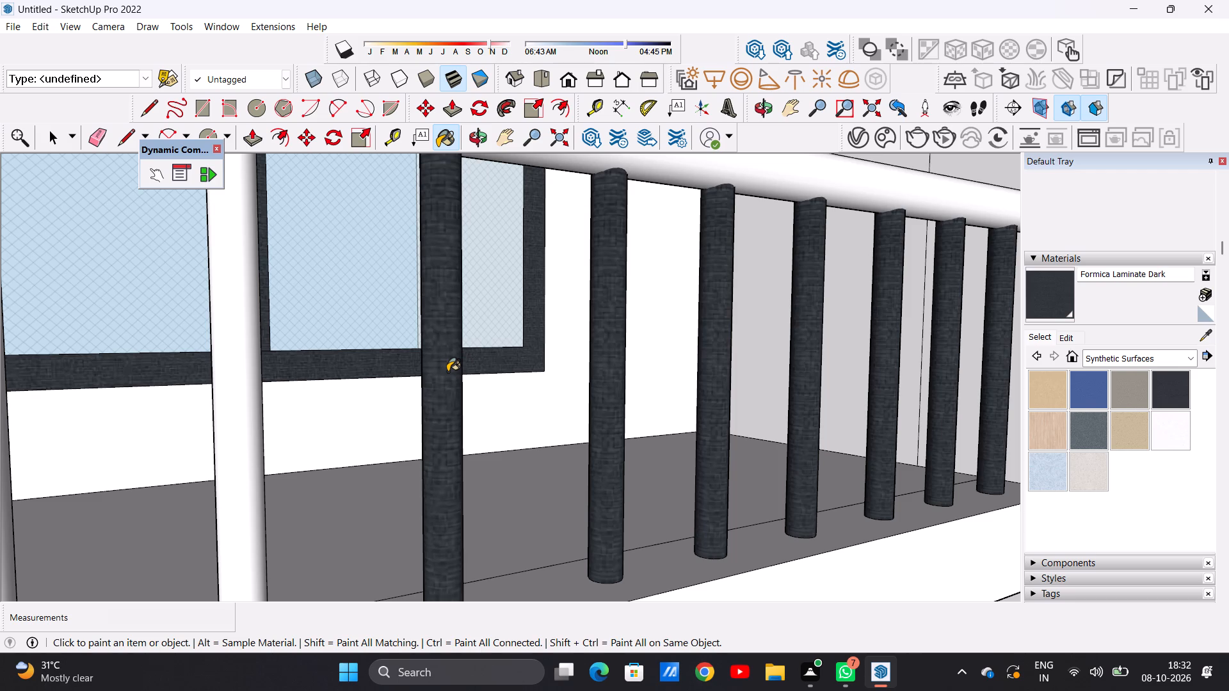
# Paint the third balcony's remaining six balusters, through to the outer side wall, in Formica Laminate Dark.
pyautogui.scroll(-2, 453, 372)
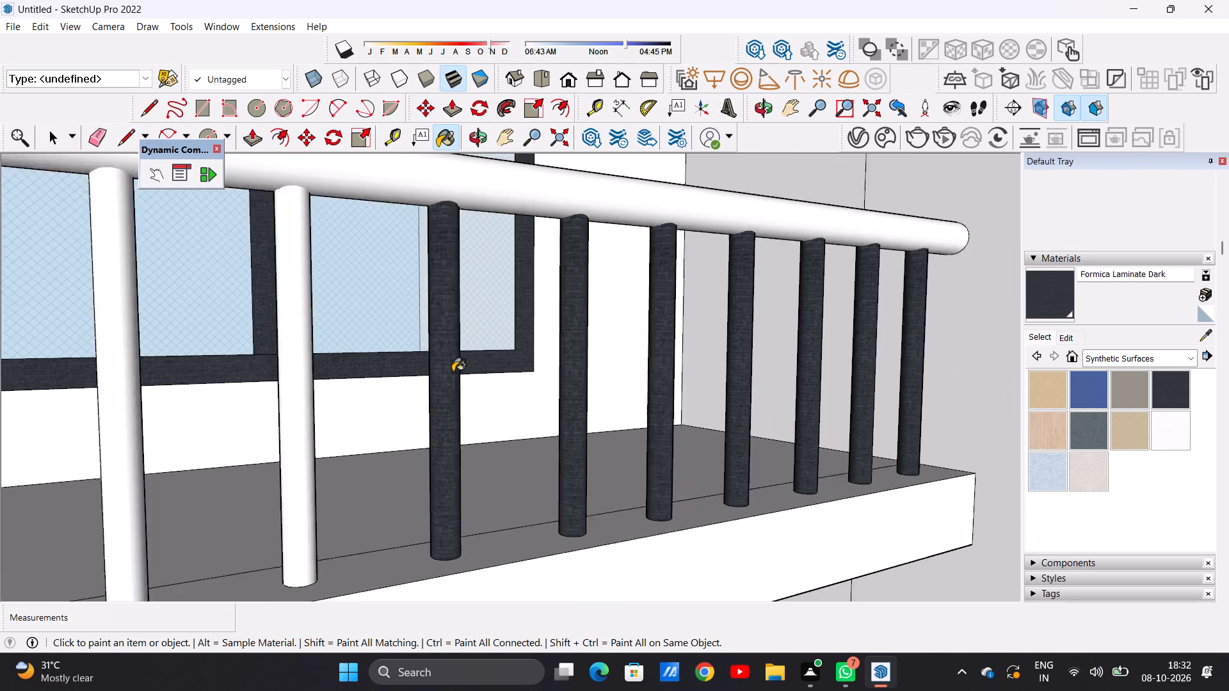
pyautogui.scroll(-14, 453, 372)
pyautogui.scroll(6, 349, 407)
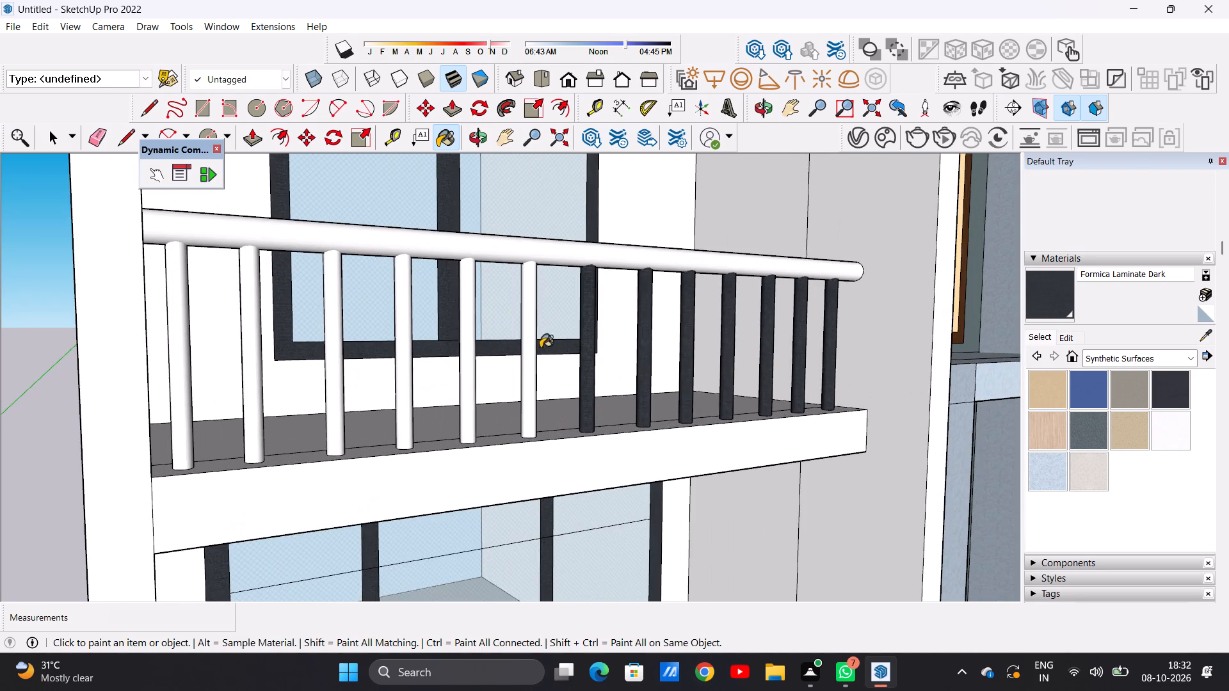
pyautogui.scroll(8, 540, 348)
pyautogui.scroll(-1, 522, 352)
pyautogui.scroll(1, 522, 352)
pyautogui.click(520, 352)
# Paint the handrail of the third balcony from the top in Formica Laminate Dark.
pyautogui.scroll(-6, 501, 376)
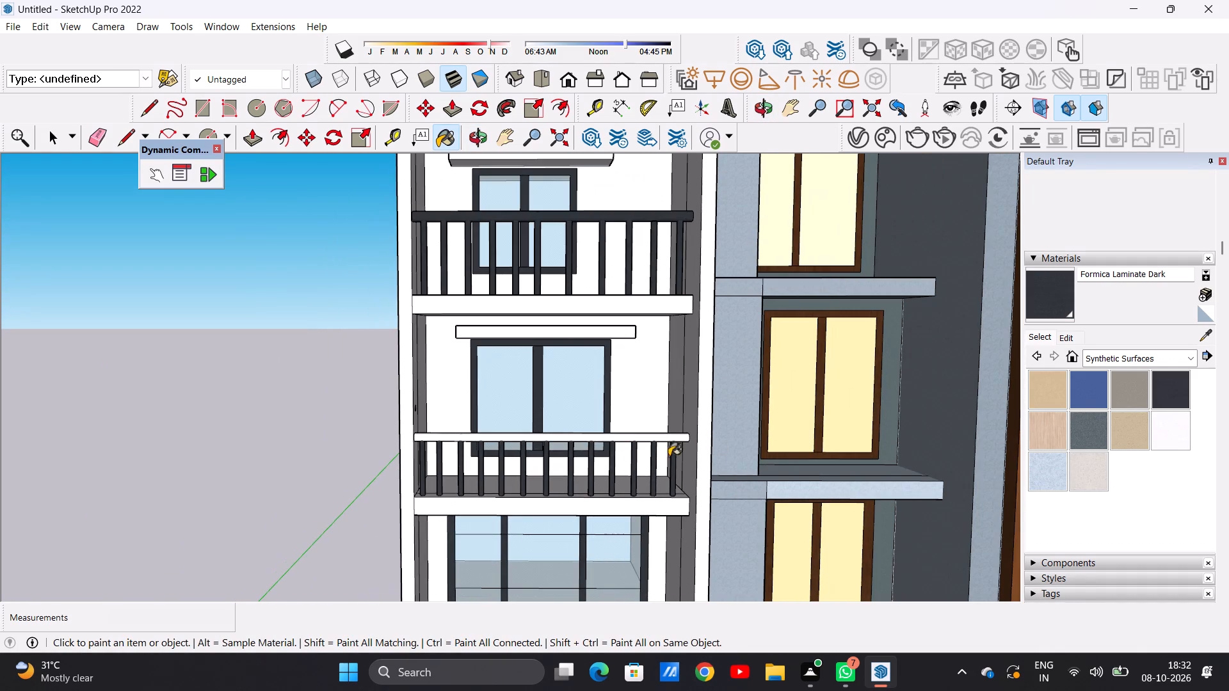
pyautogui.scroll(6, 658, 452)
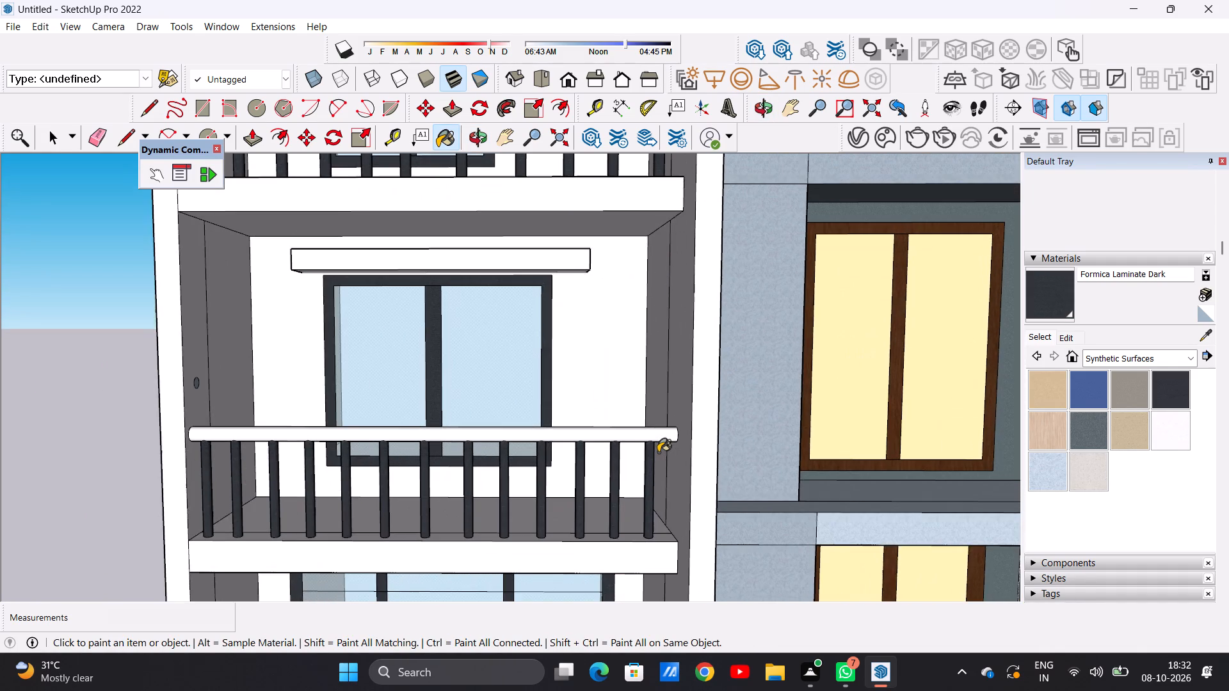
pyautogui.scroll(11, 676, 433)
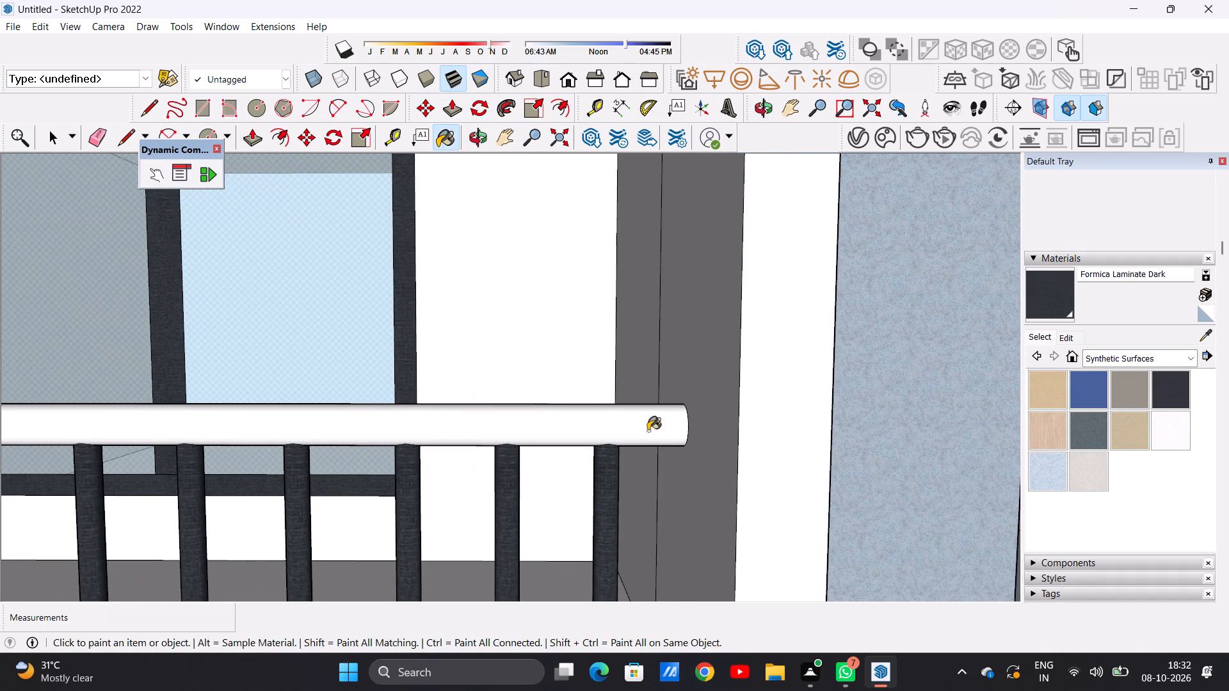
pyautogui.click(648, 431)
# On the fourth balcony from the top, paint the three balusters nearest the central block in Formica Laminate Dark.
pyautogui.scroll(-13, 634, 431)
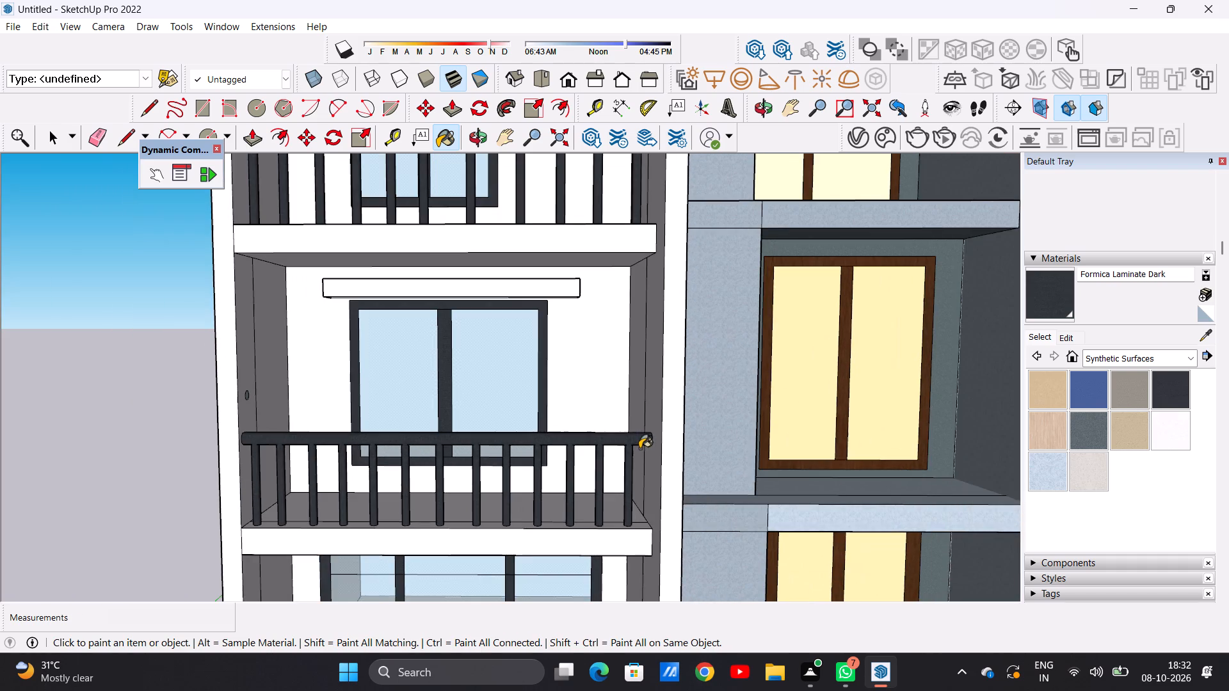
pyautogui.scroll(-13, 639, 449)
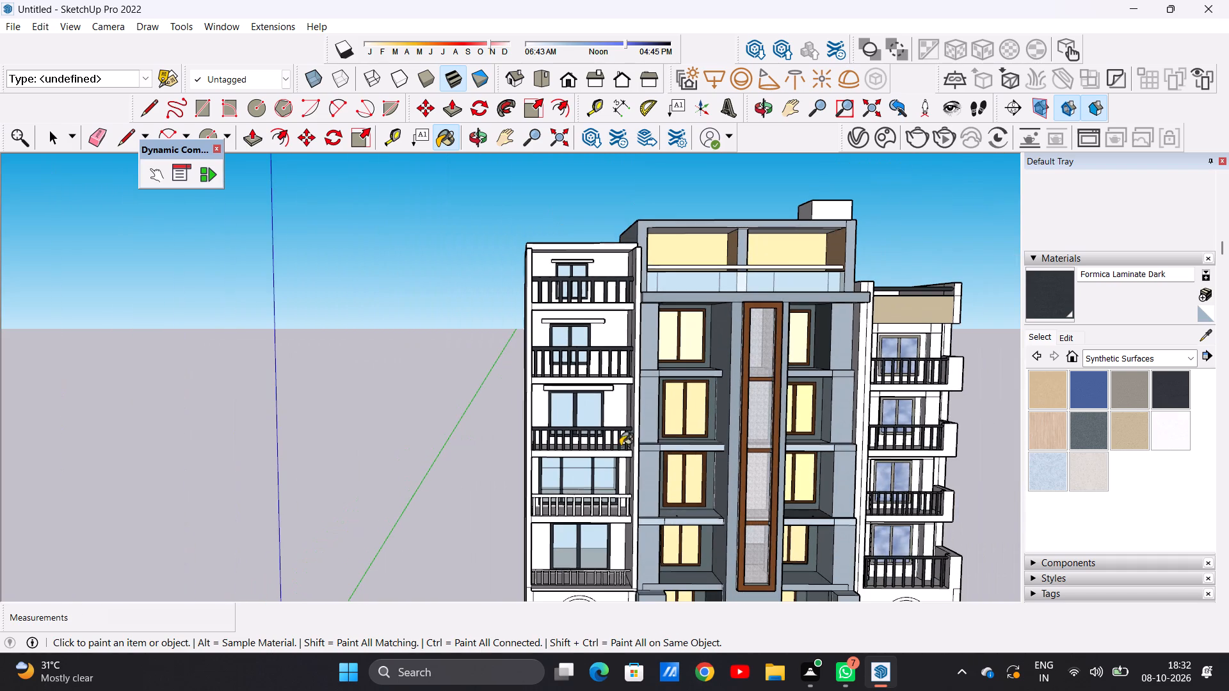
pyautogui.moveTo(610, 504); pyautogui.dragTo(613, 447, button='middle')
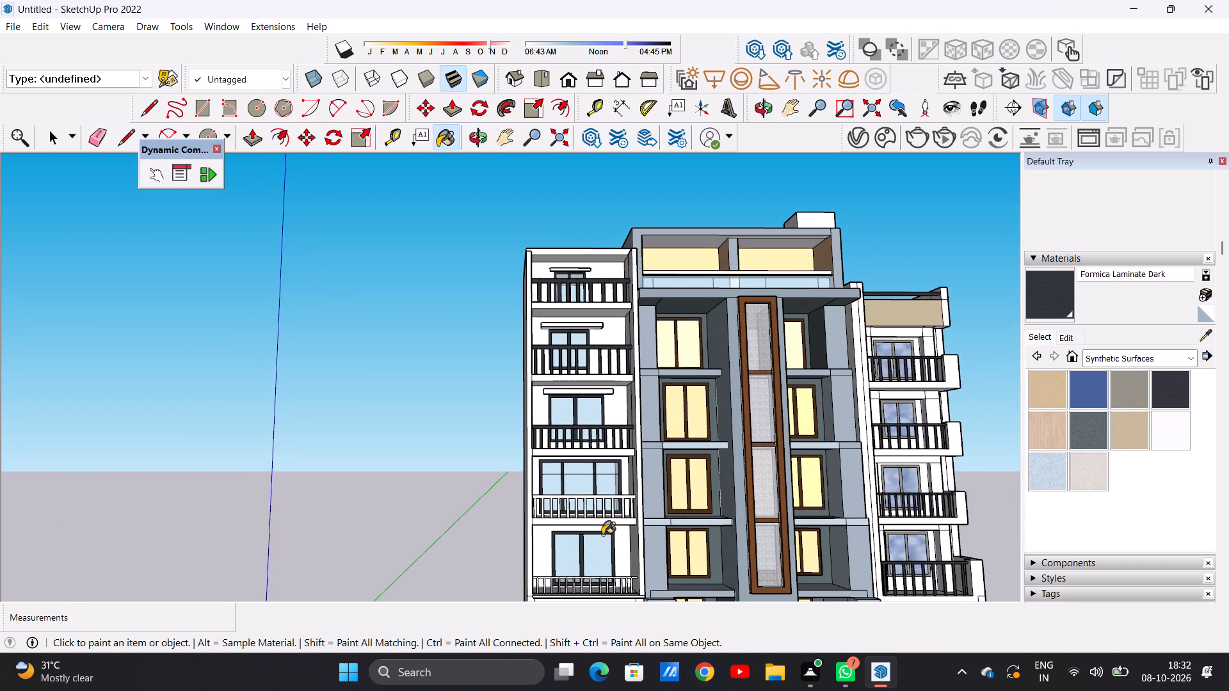
pyautogui.scroll(6, 602, 535)
pyautogui.scroll(6, 648, 478)
pyautogui.scroll(13, 697, 493)
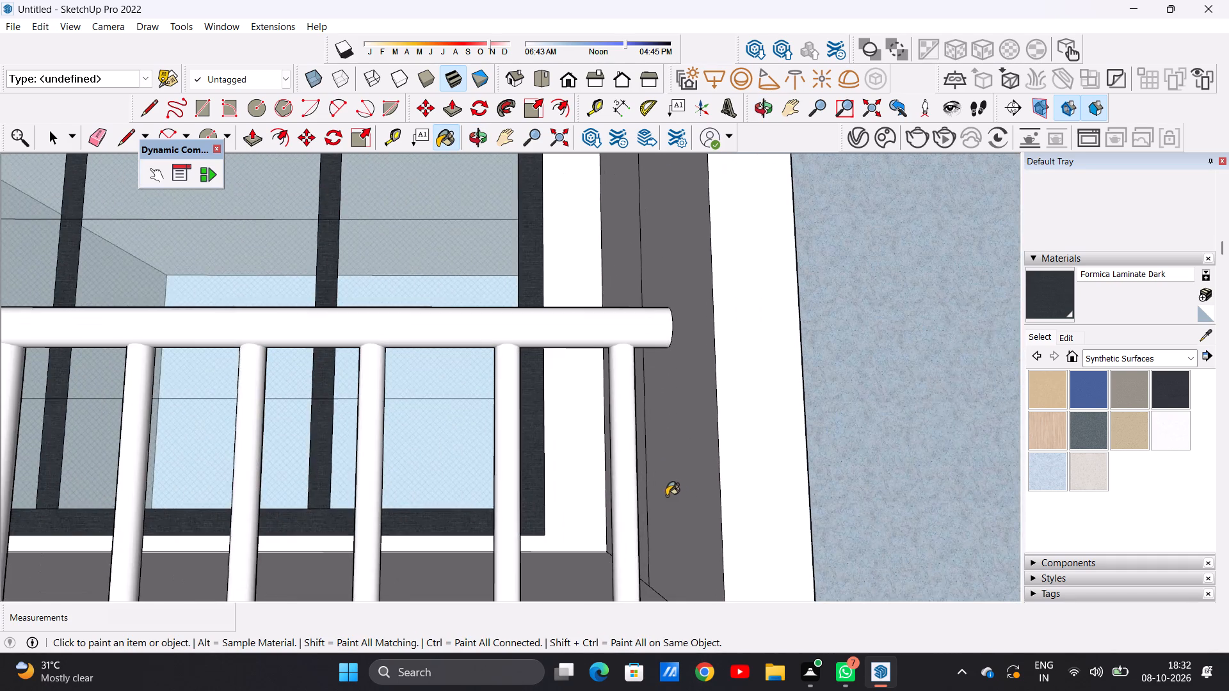
pyautogui.scroll(4, 636, 498)
pyautogui.click(616, 447)
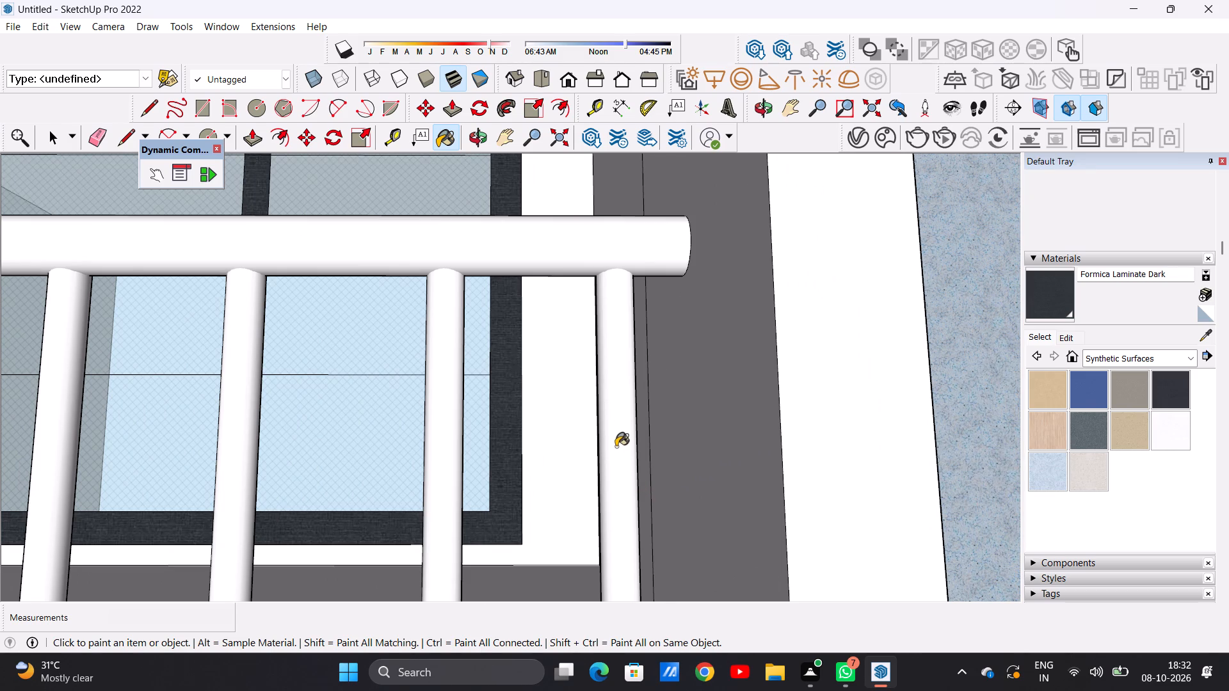
pyautogui.scroll(-18, 695, 507)
pyautogui.moveTo(306, 504); pyautogui.dragTo(325, 520, button='middle')
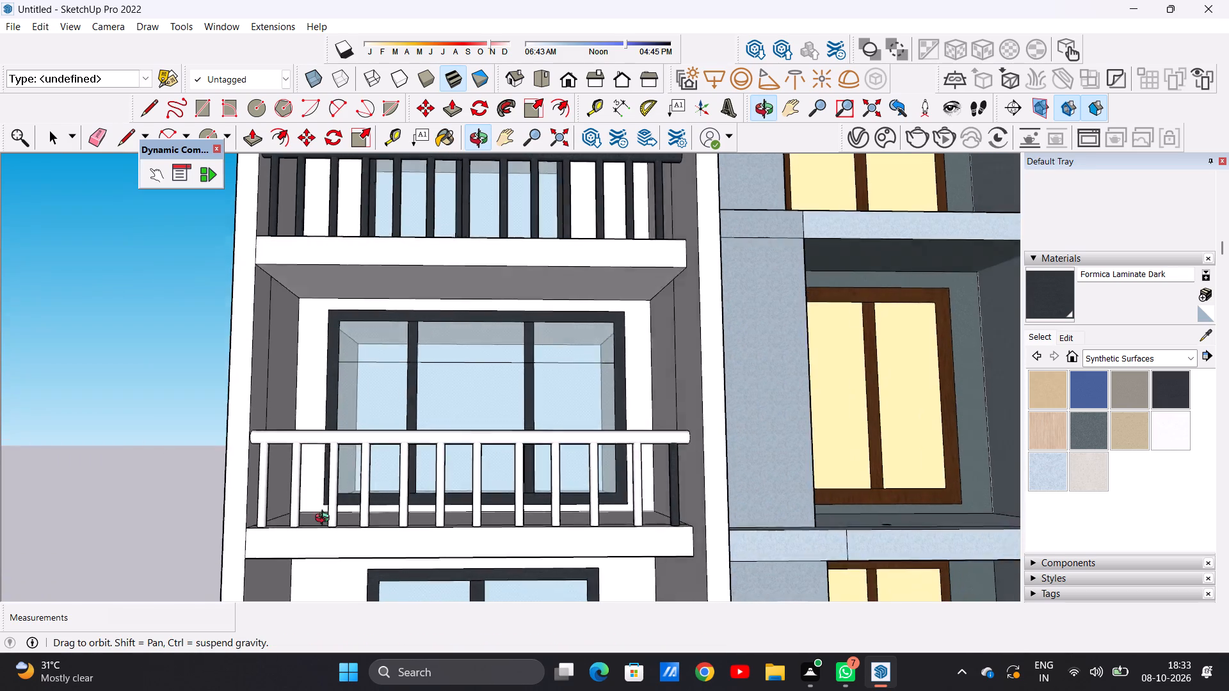
pyautogui.moveTo(325, 520); pyautogui.dragTo(554, 573, button='middle')
pyautogui.scroll(12, 600, 484)
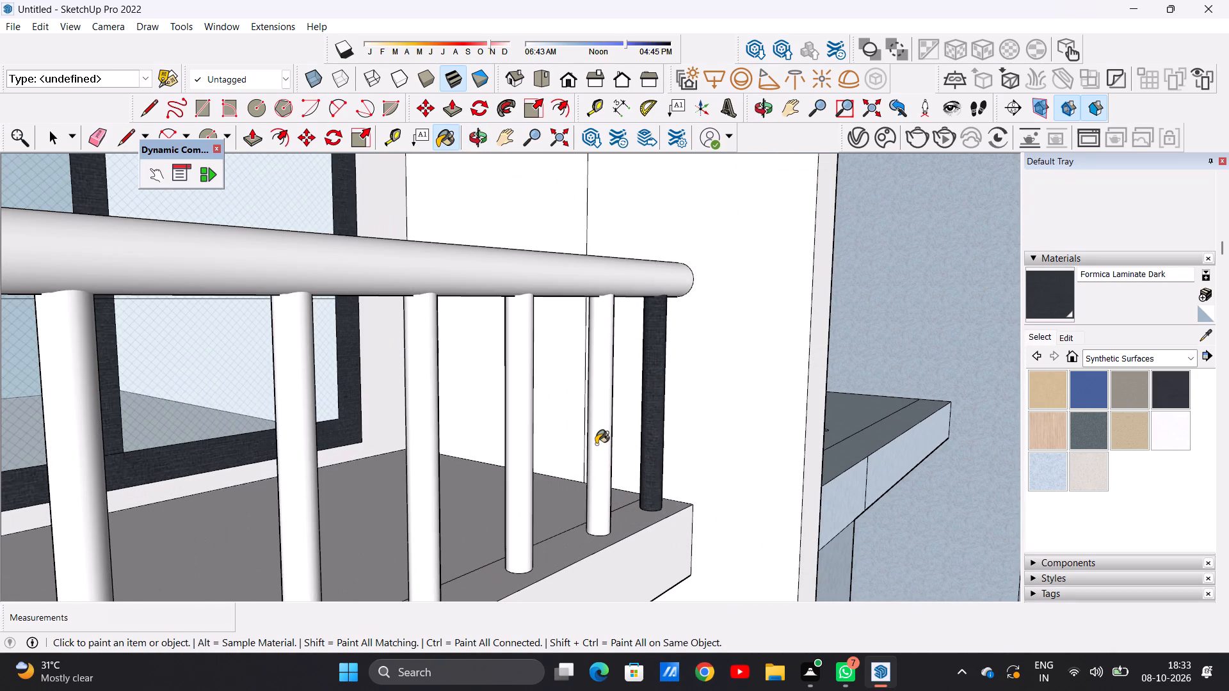
pyautogui.click(598, 441)
pyautogui.click(520, 470)
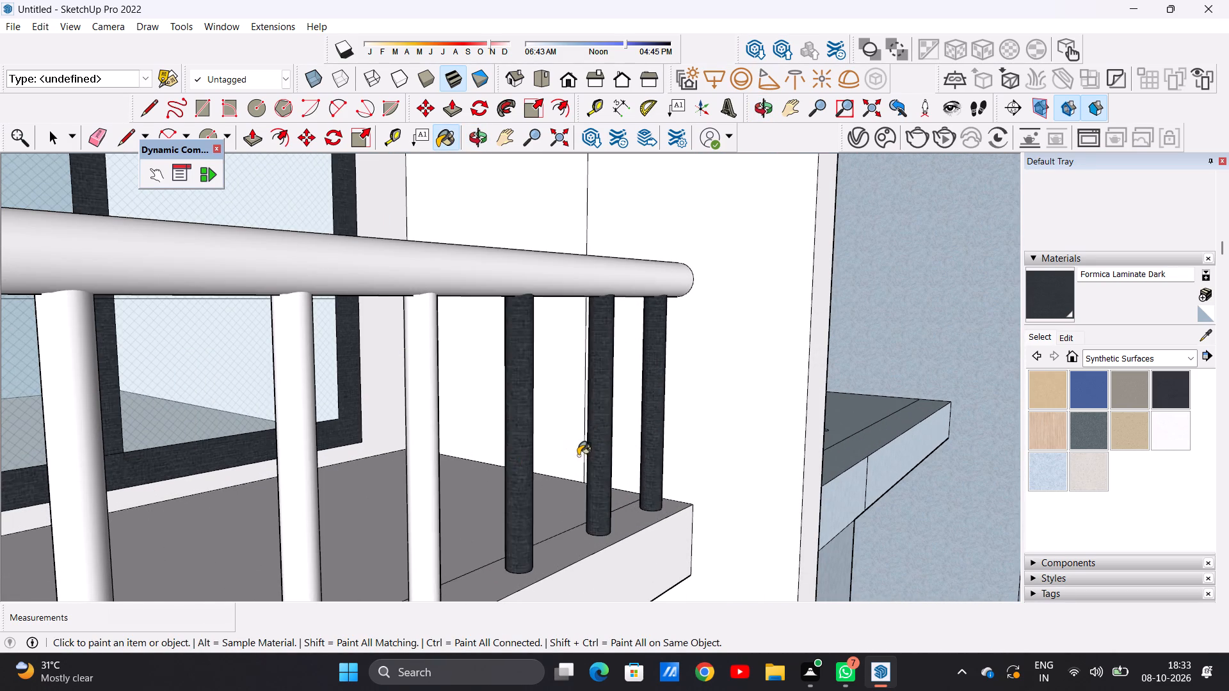
# Paint the next two balusters of the fourth balcony, continuing toward the wing's outer side wall, in Formica Laminate Dark.
pyautogui.scroll(-15, 578, 456)
pyautogui.scroll(11, 518, 488)
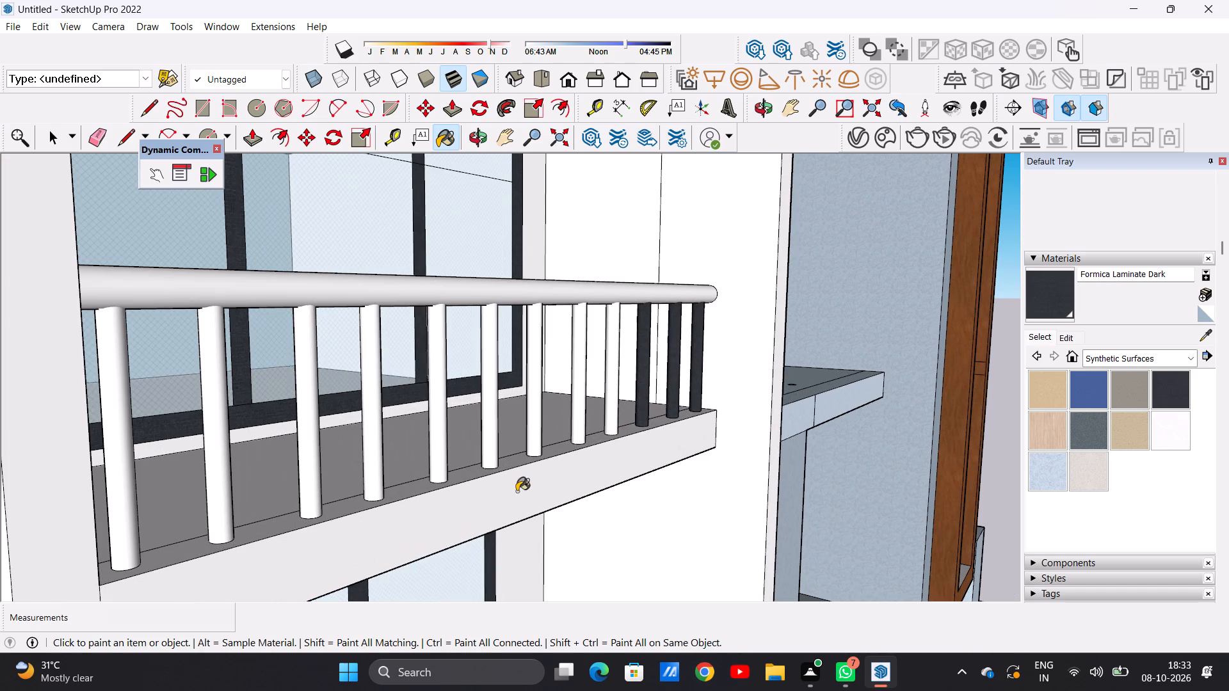
pyautogui.click(622, 401)
pyautogui.click(586, 407)
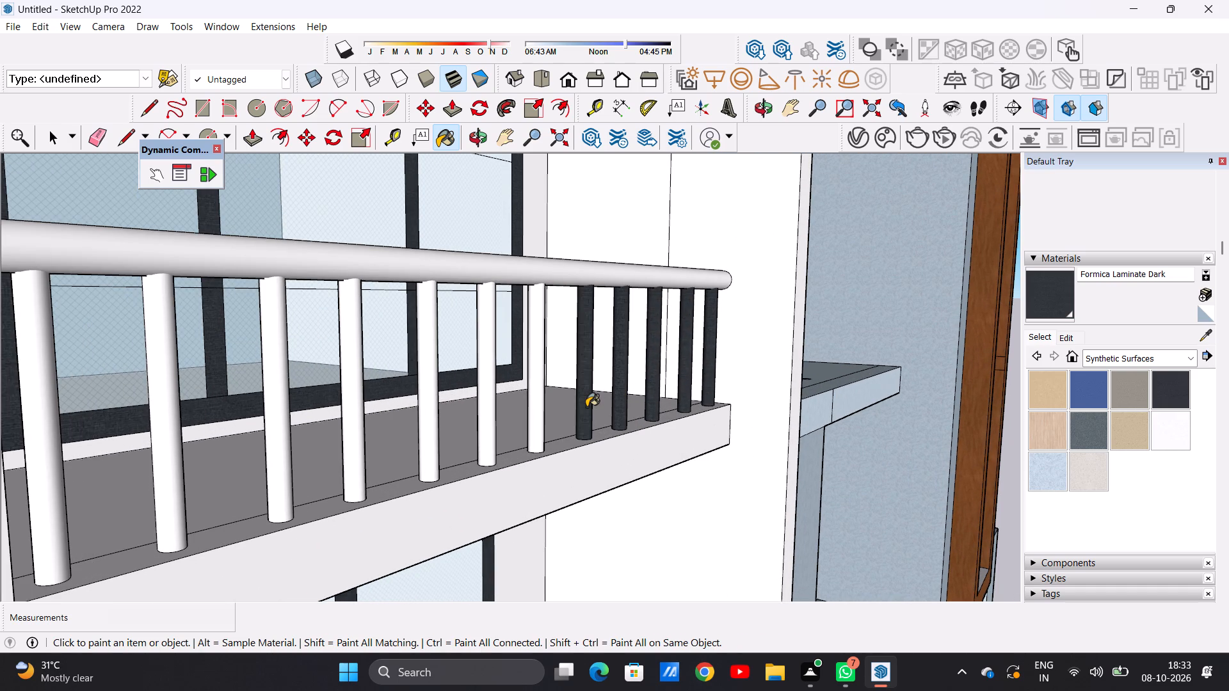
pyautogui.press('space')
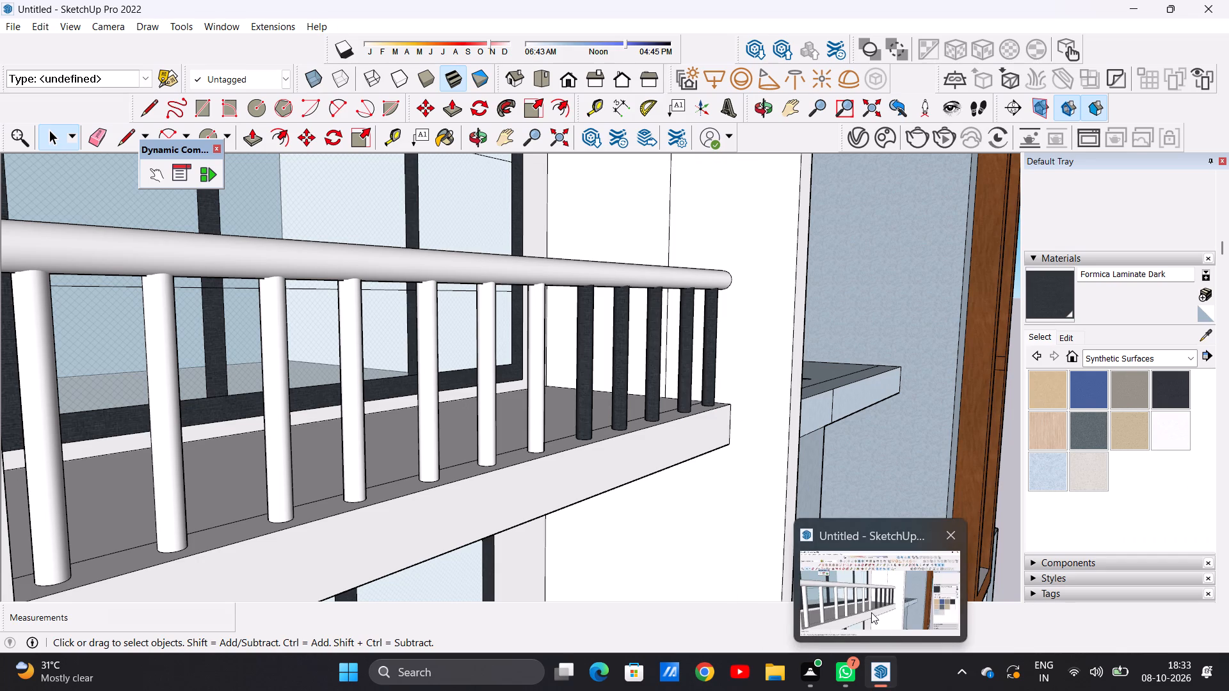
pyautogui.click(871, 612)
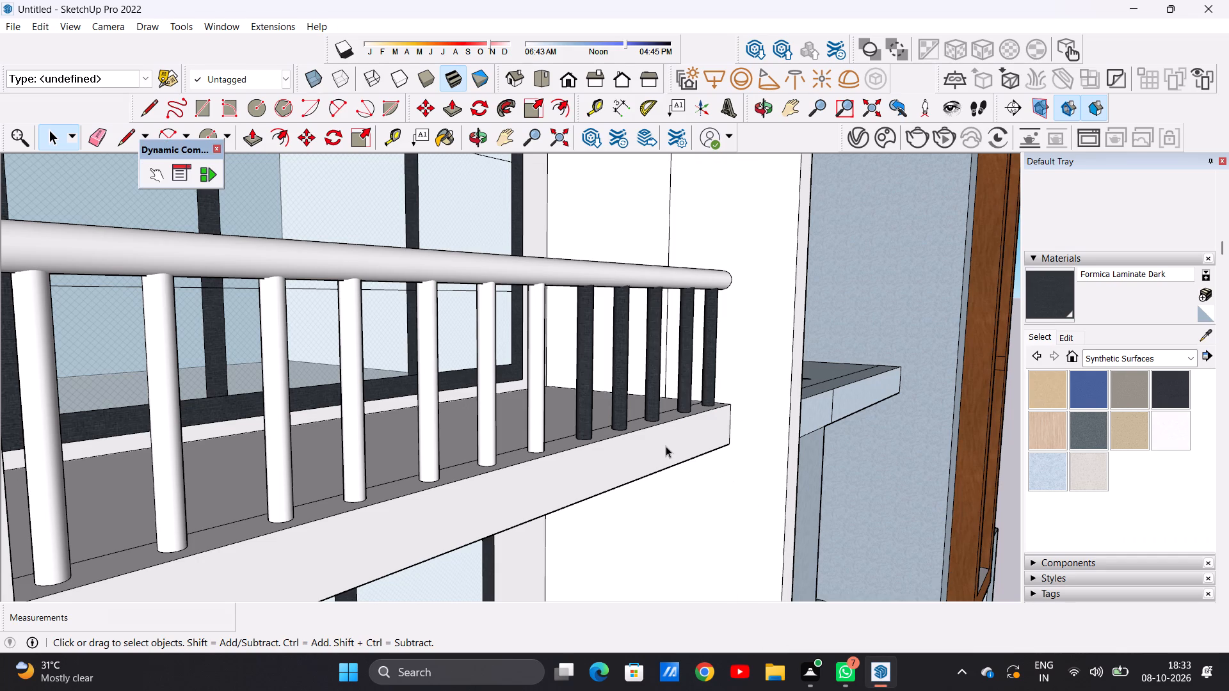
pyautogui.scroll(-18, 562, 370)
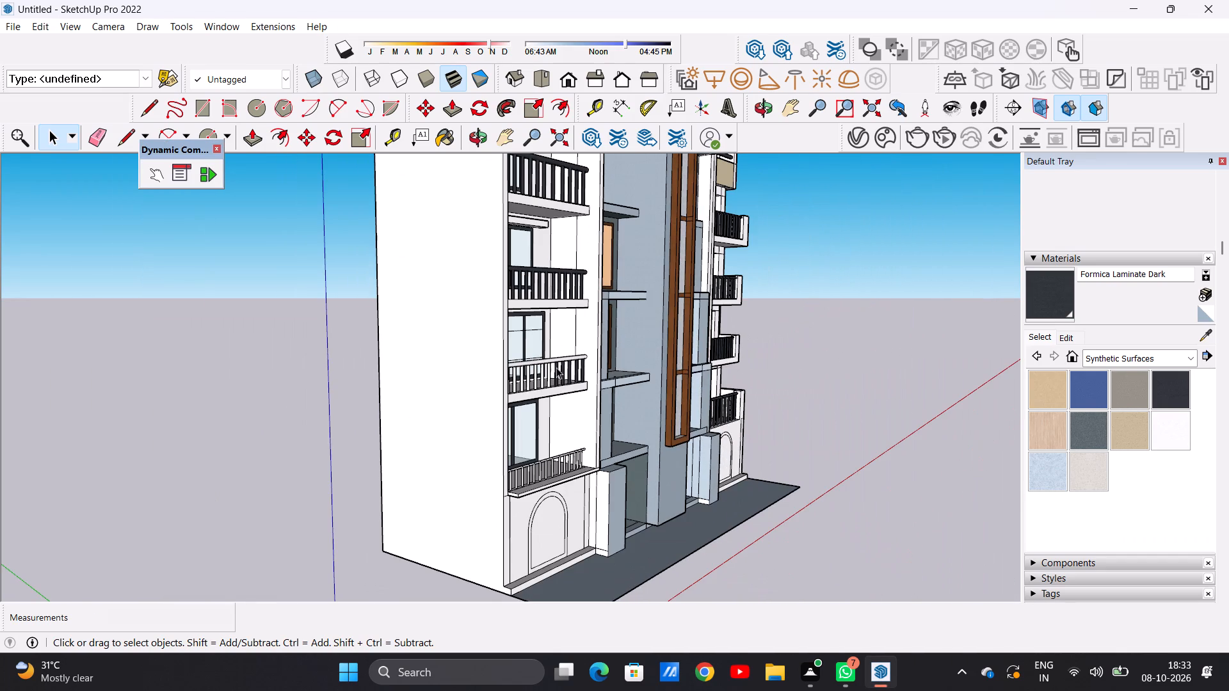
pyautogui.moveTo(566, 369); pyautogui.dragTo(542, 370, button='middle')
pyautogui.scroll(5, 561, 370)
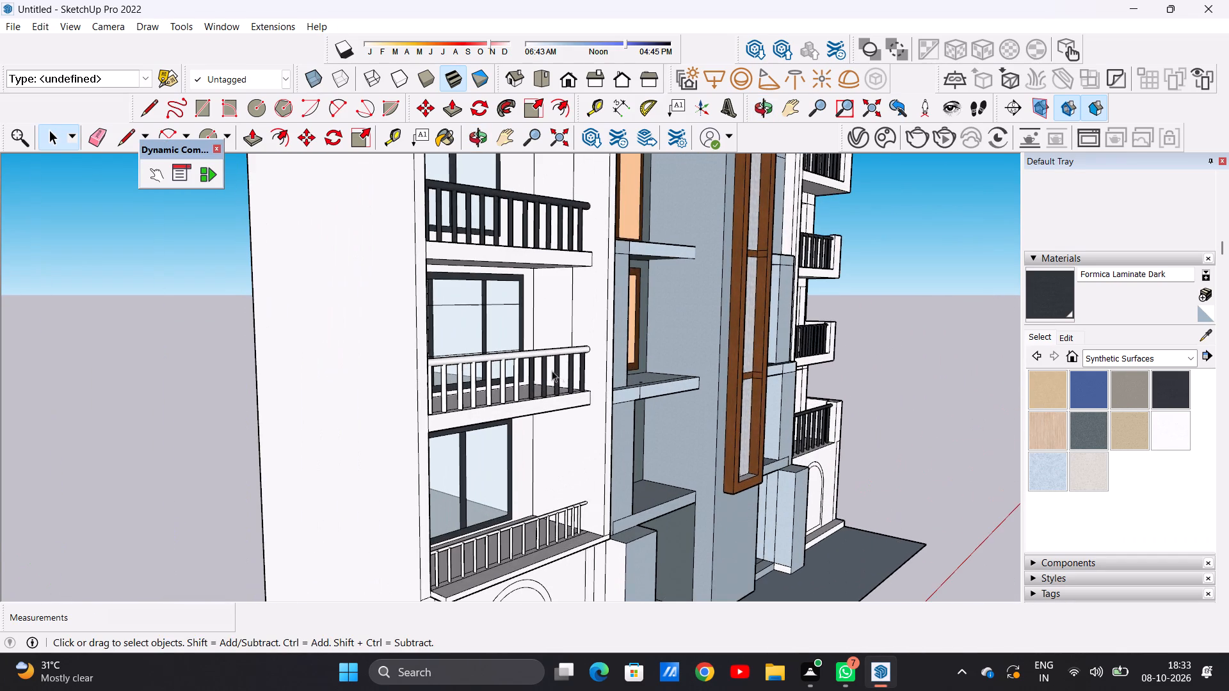
# Paint the fourth balcony's next two balusters, continuing toward the wing's outer side wall, in Formica Laminate Dark.
pyautogui.scroll(14, 522, 381)
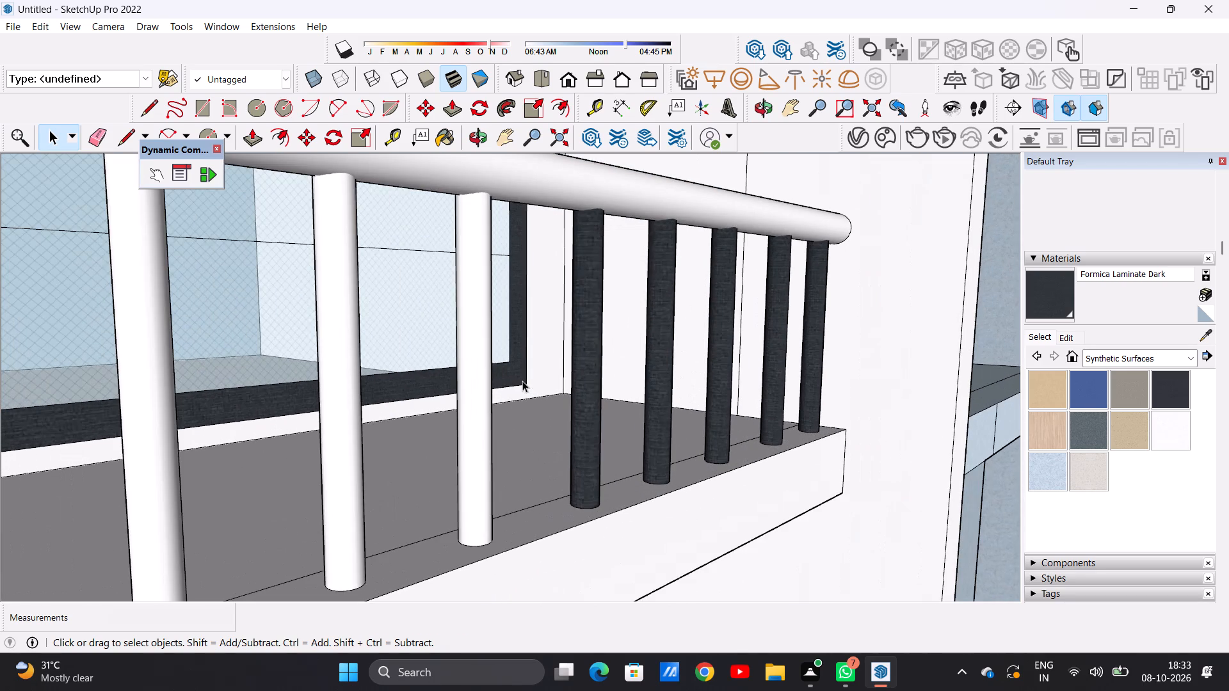
pyautogui.click(1043, 296)
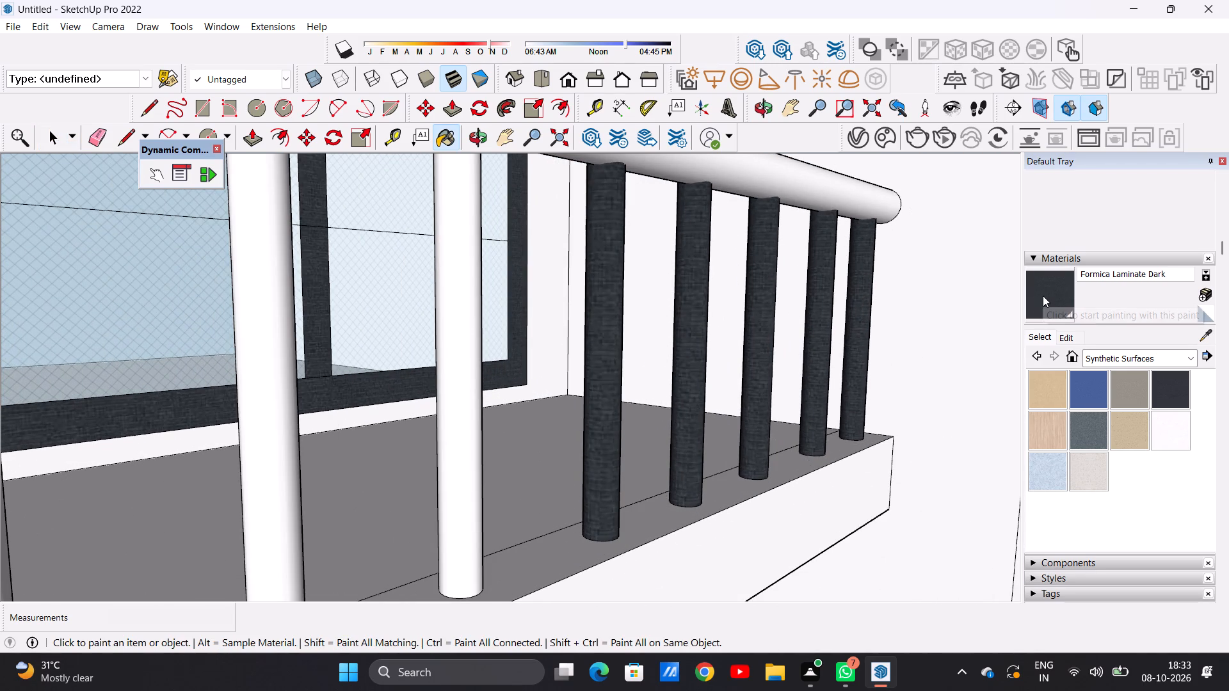
pyautogui.click(460, 377)
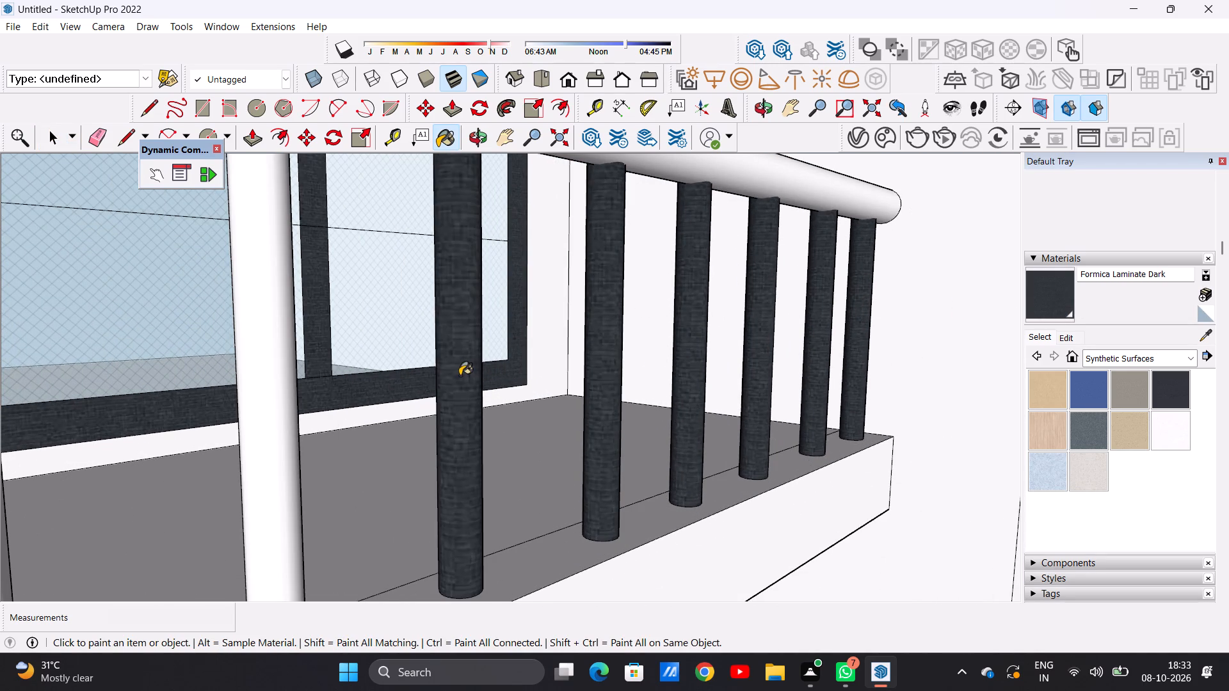
pyautogui.scroll(-4, 659, 370)
pyautogui.scroll(5, 454, 414)
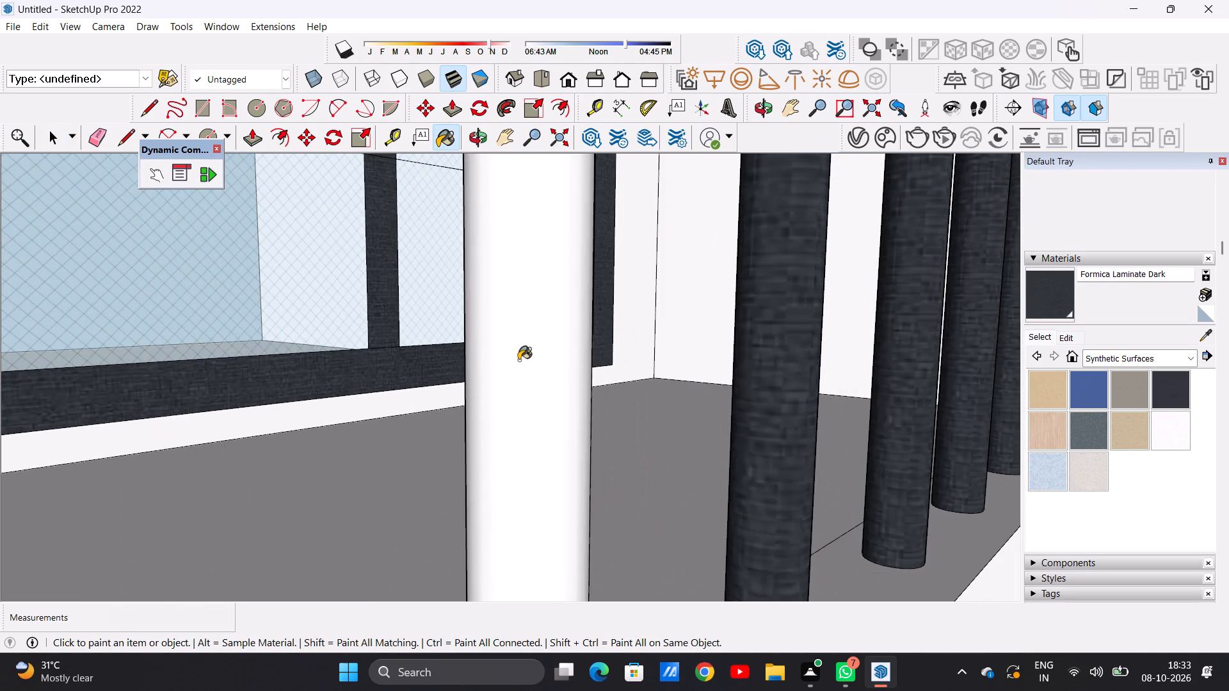
pyautogui.click(518, 360)
pyautogui.scroll(-16, 508, 411)
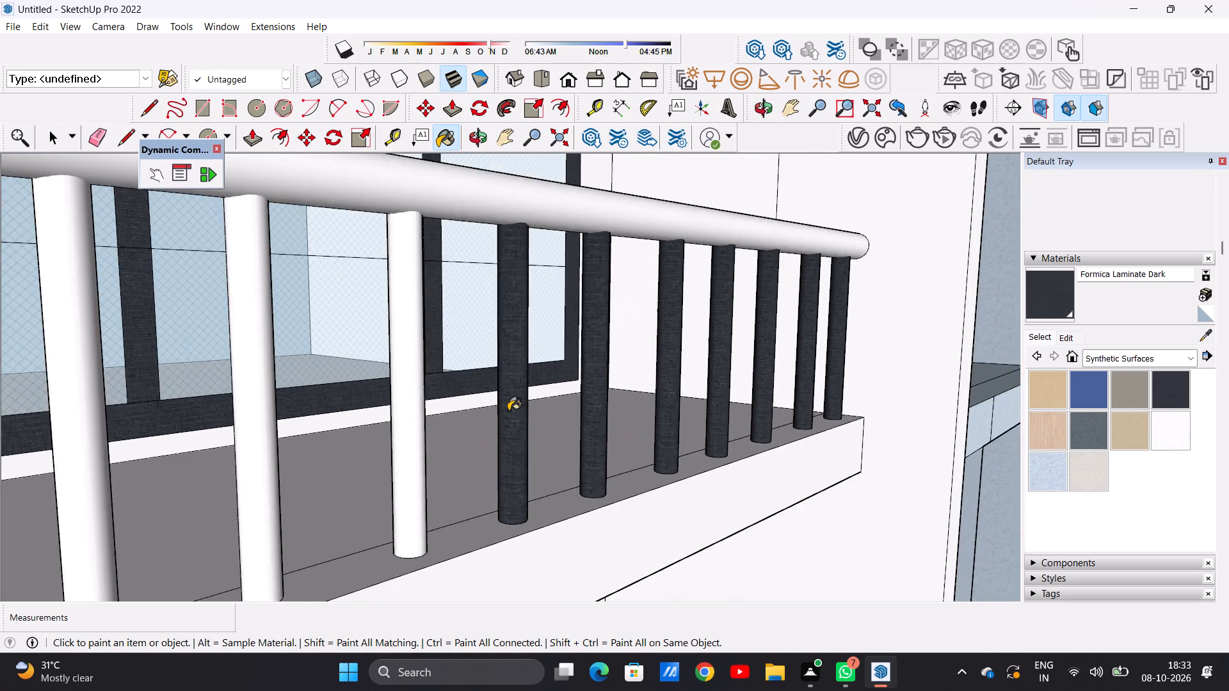
# Paint the fourth balcony's remaining five balusters, through to the outer side wall, in Formica Laminate Dark.
pyautogui.scroll(-13, 508, 411)
pyautogui.scroll(3, 543, 337)
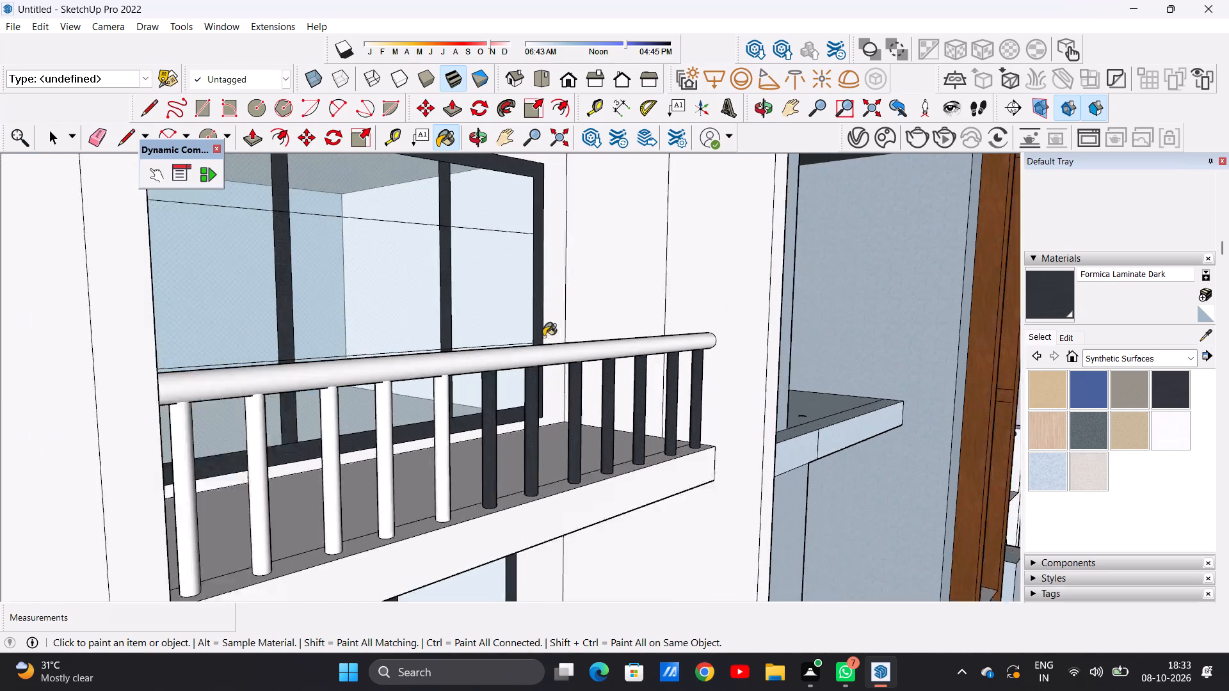
pyautogui.scroll(2, 543, 337)
pyautogui.click(394, 425)
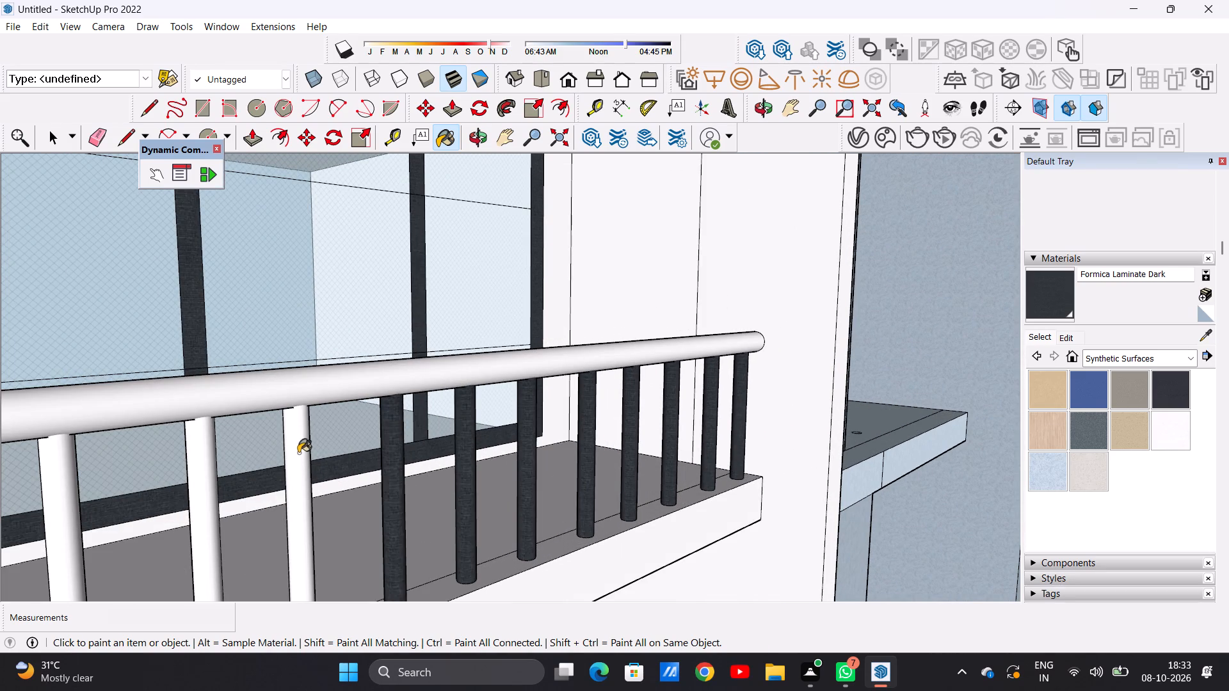
pyautogui.click(299, 445)
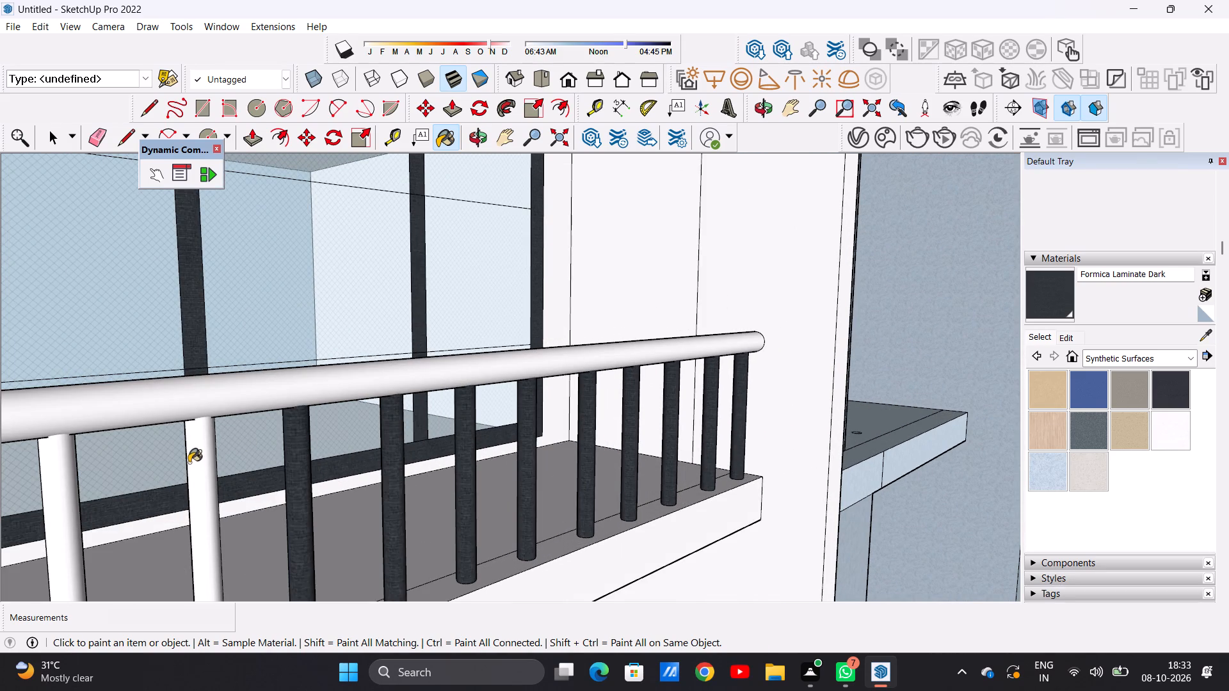
pyautogui.click(198, 438)
pyautogui.scroll(-11, 531, 438)
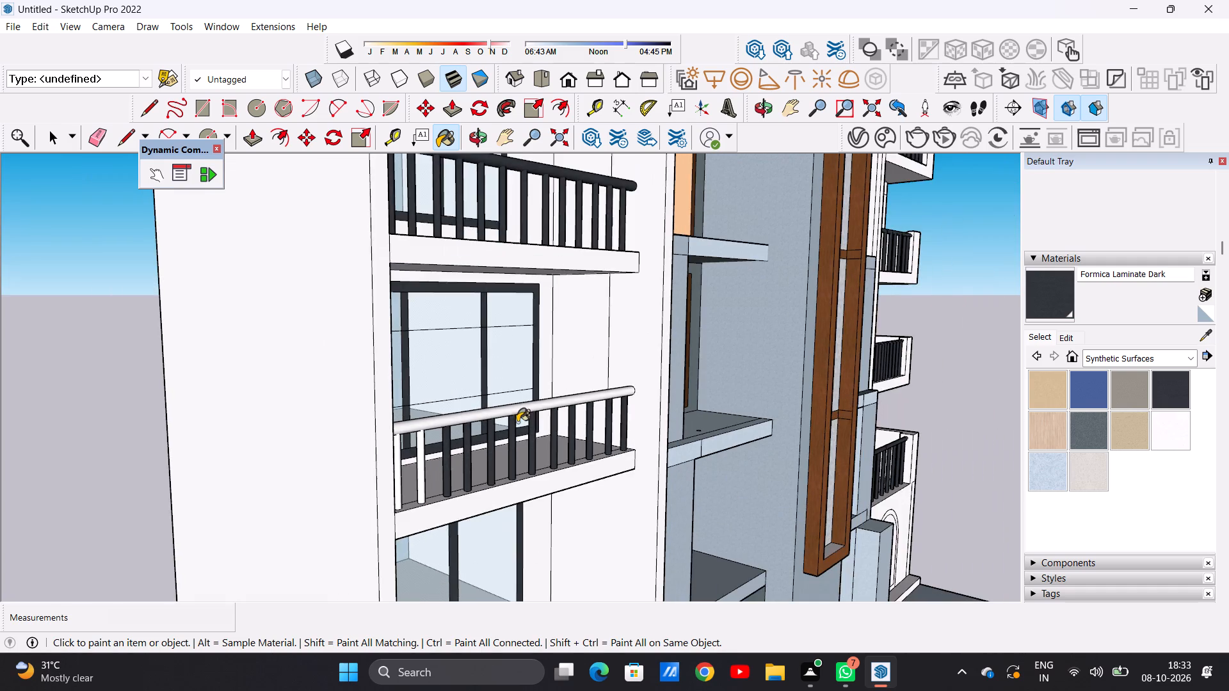
pyautogui.scroll(16, 464, 478)
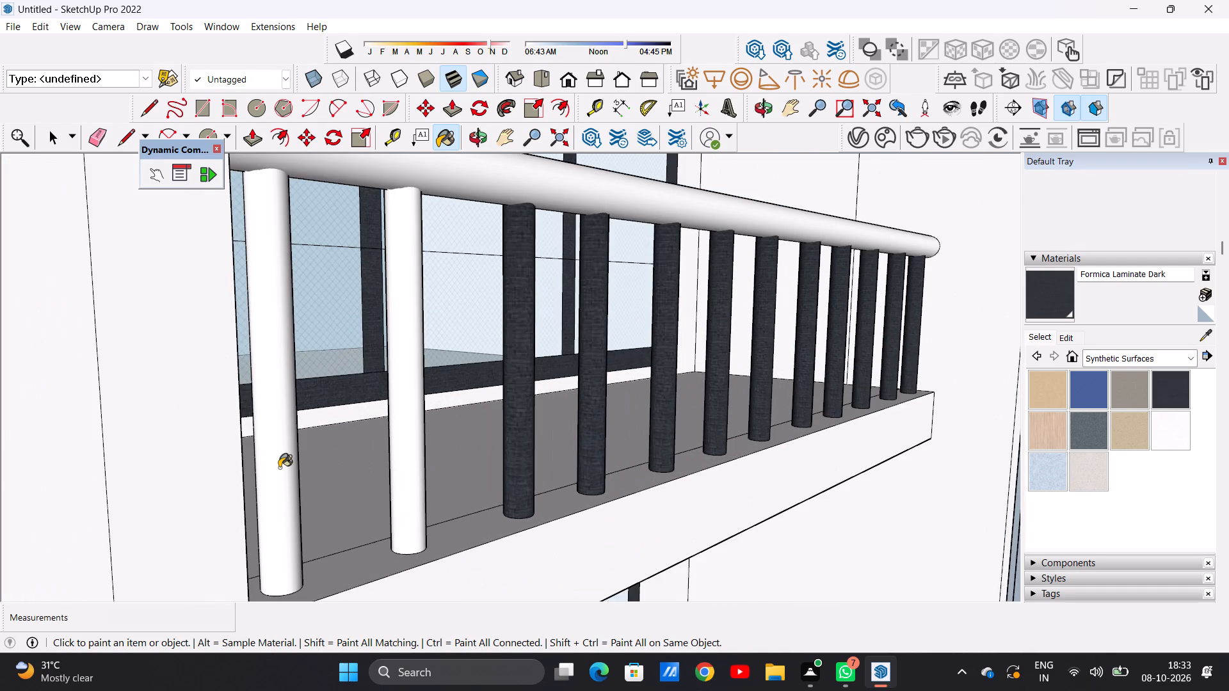
pyautogui.click(279, 468)
pyautogui.click(405, 422)
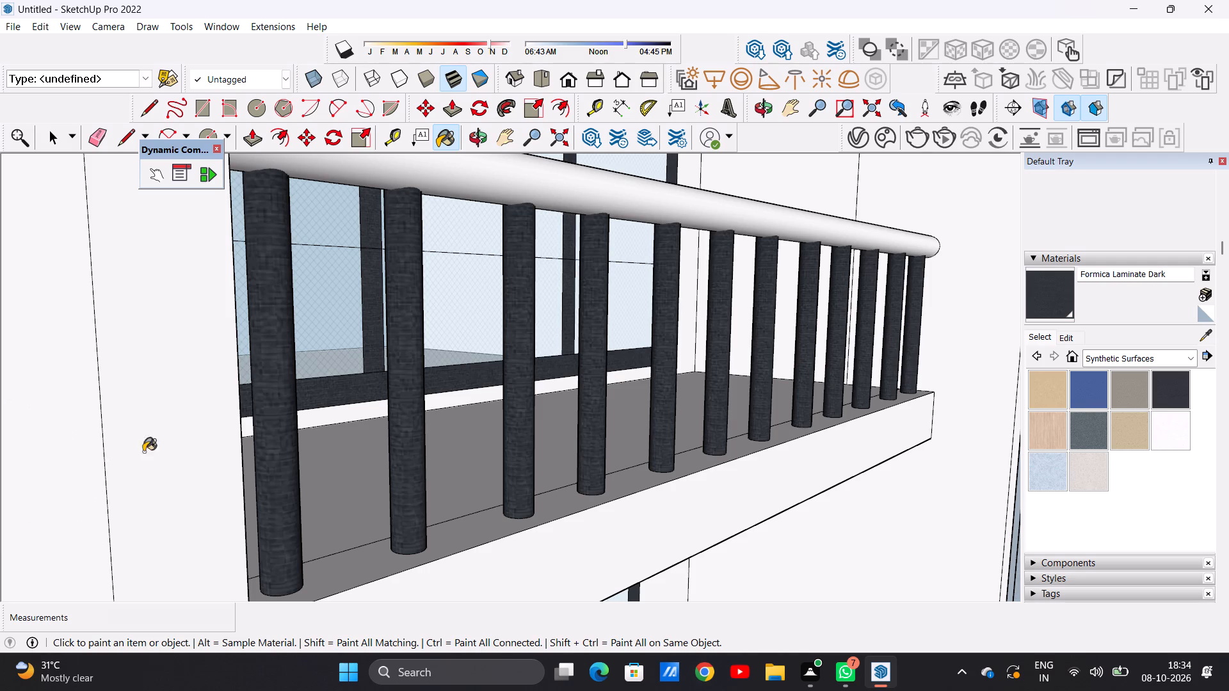
# Paint the handrail of the fourth balcony from the top in Formica Laminate Dark.
pyautogui.scroll(-16, 442, 537)
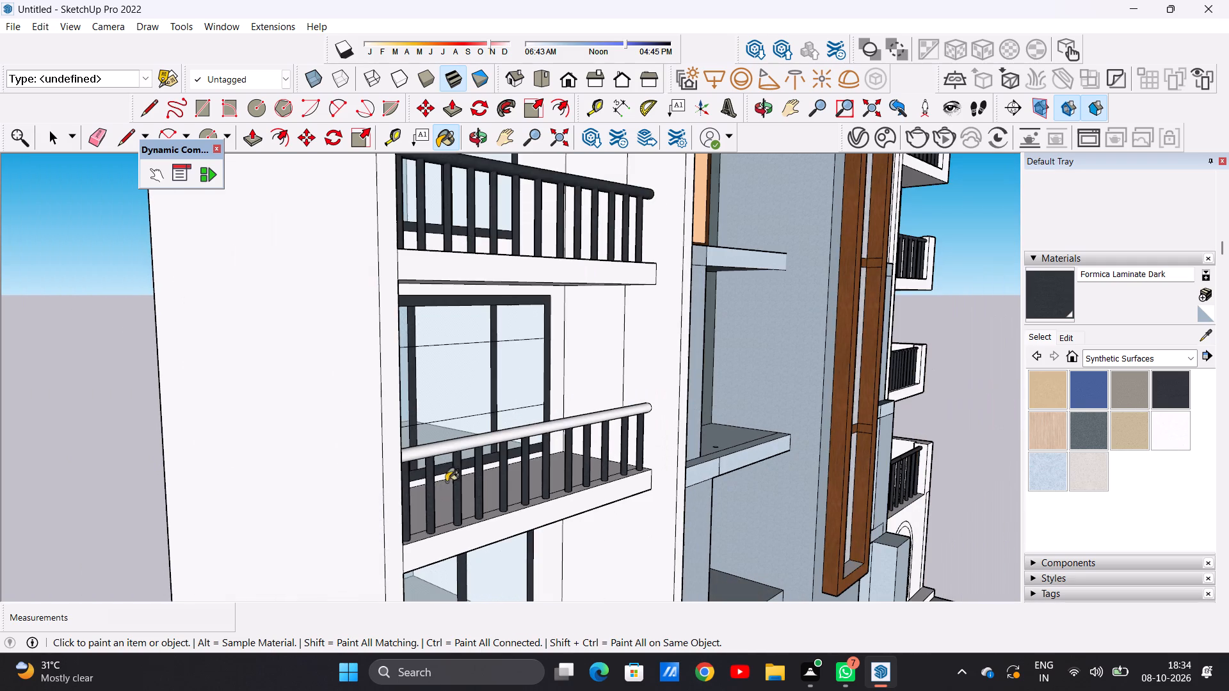
pyautogui.scroll(8, 452, 483)
pyautogui.scroll(6, 460, 424)
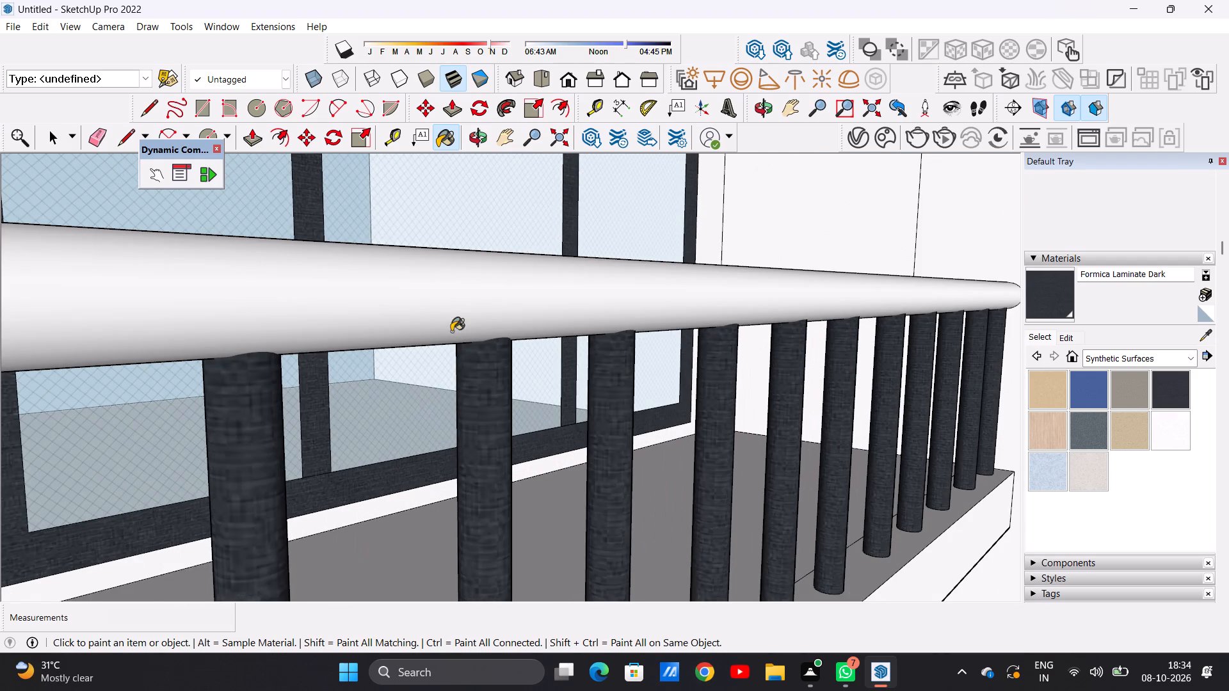
pyautogui.click(402, 301)
pyautogui.scroll(-18, 509, 456)
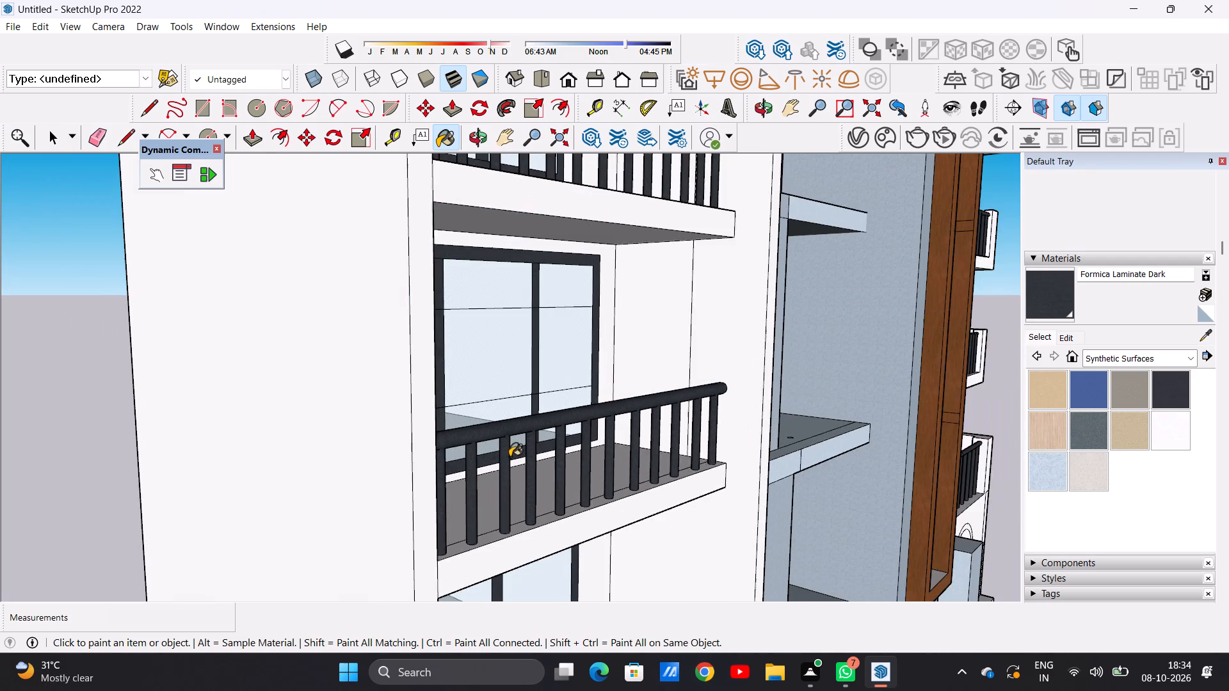
# Examine the balcony railings of both wings across the whole front facade for any still unpainted.
pyautogui.scroll(-5, 510, 457)
pyautogui.moveTo(605, 485); pyautogui.dragTo(321, 491, button='middle')
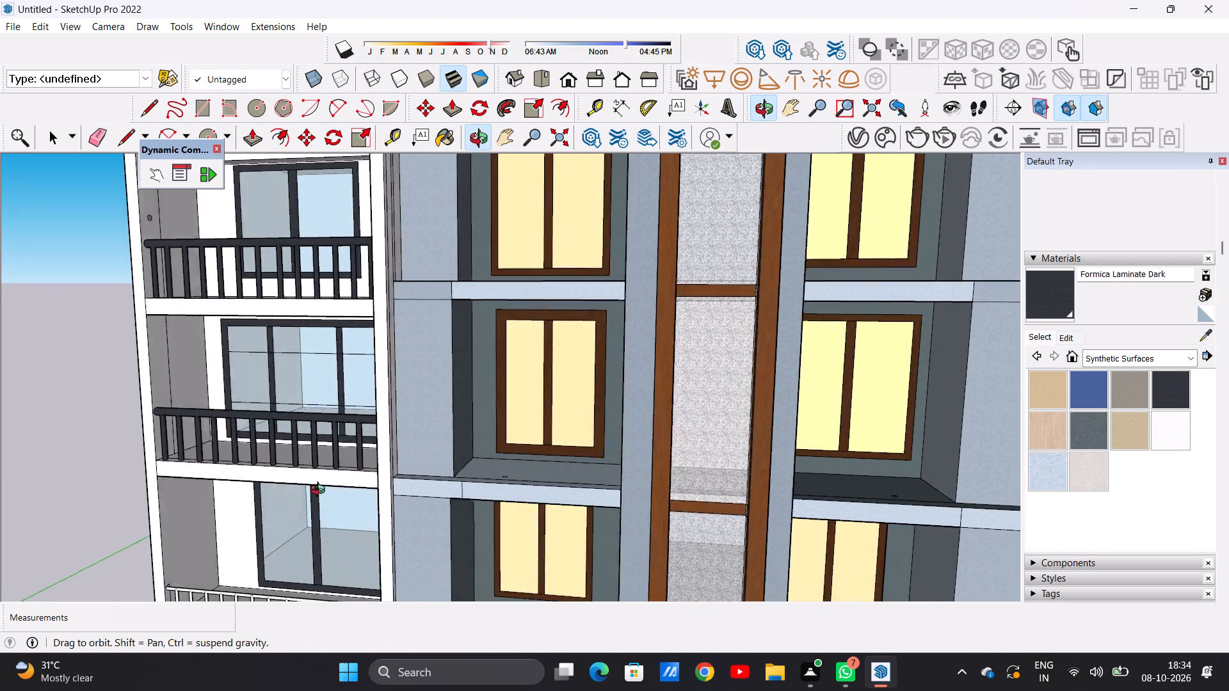
pyautogui.moveTo(321, 491); pyautogui.dragTo(348, 455, button='middle')
pyautogui.scroll(-3, 353, 456)
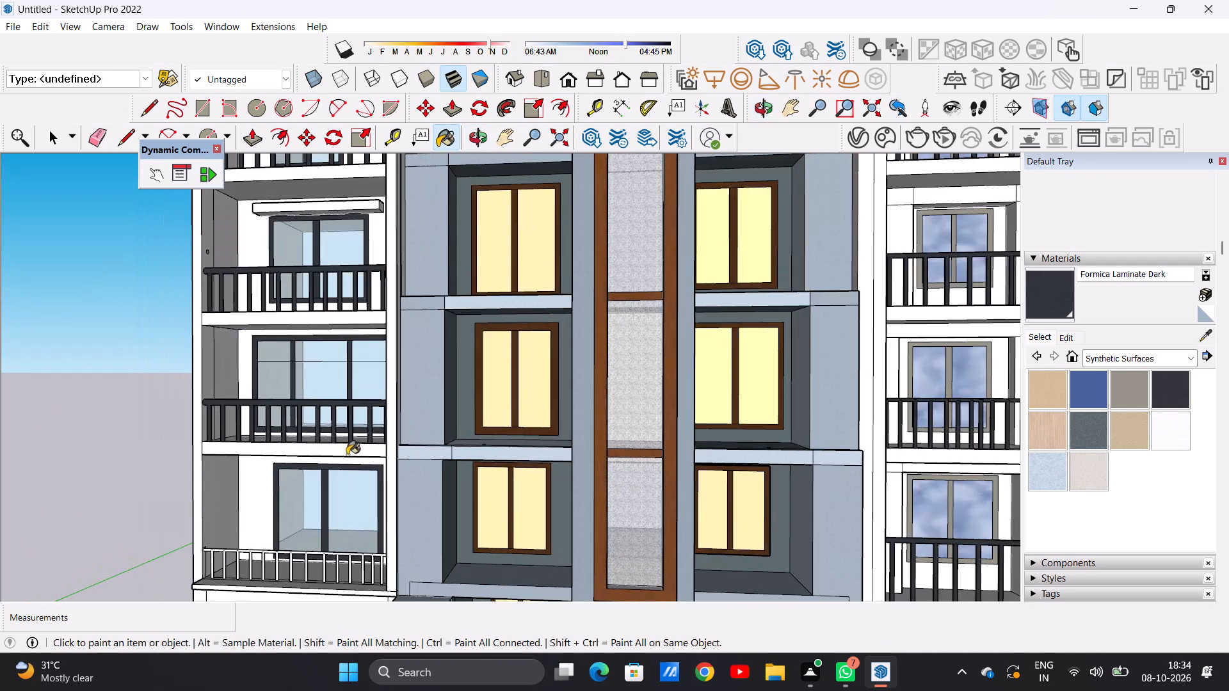
pyautogui.scroll(-8, 347, 455)
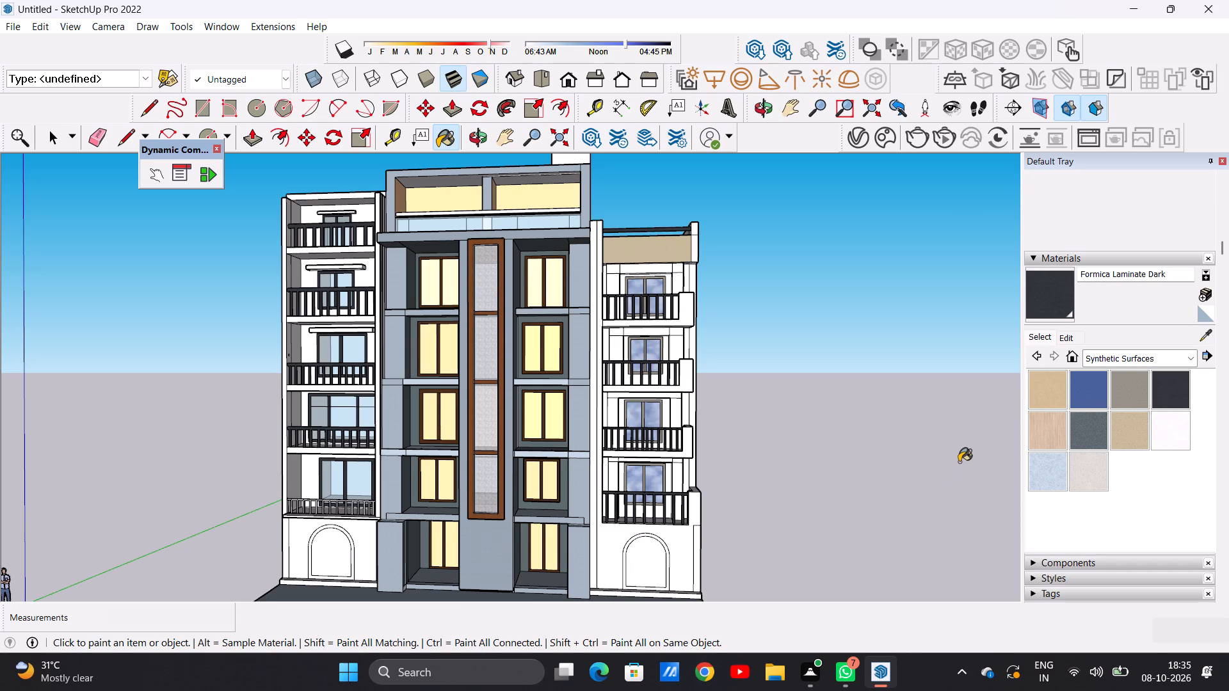
pyautogui.scroll(-3, 725, 475)
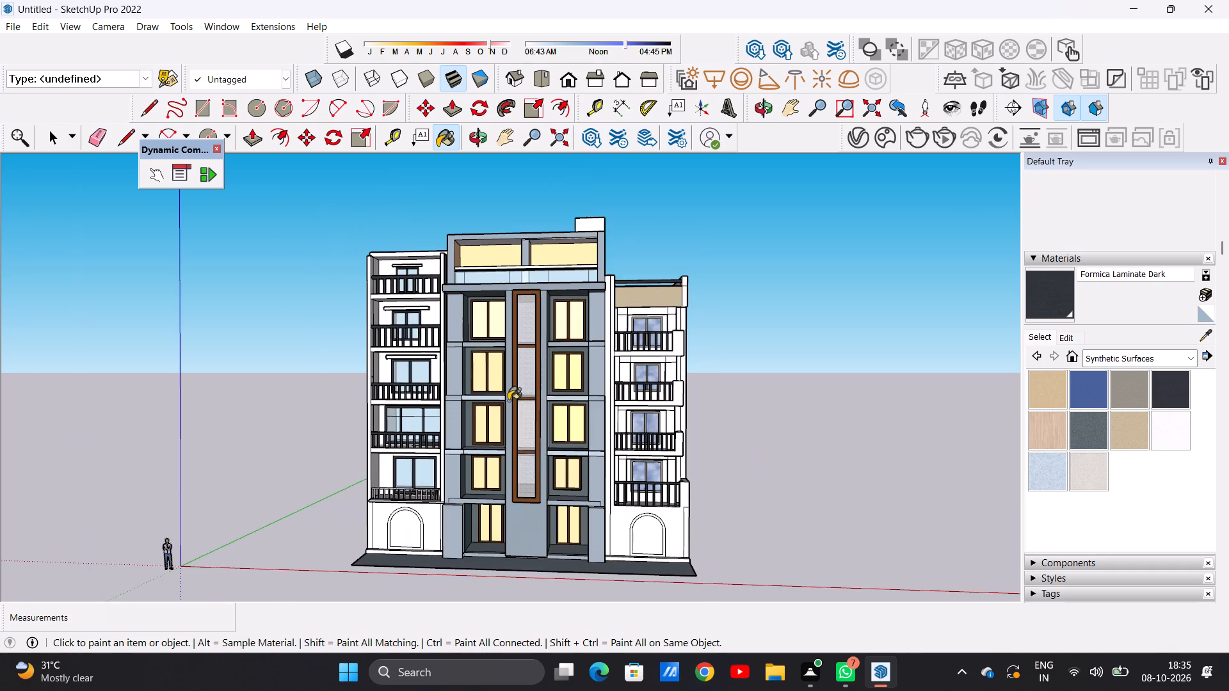
pyautogui.scroll(-6, 473, 517)
pyautogui.scroll(7, 476, 465)
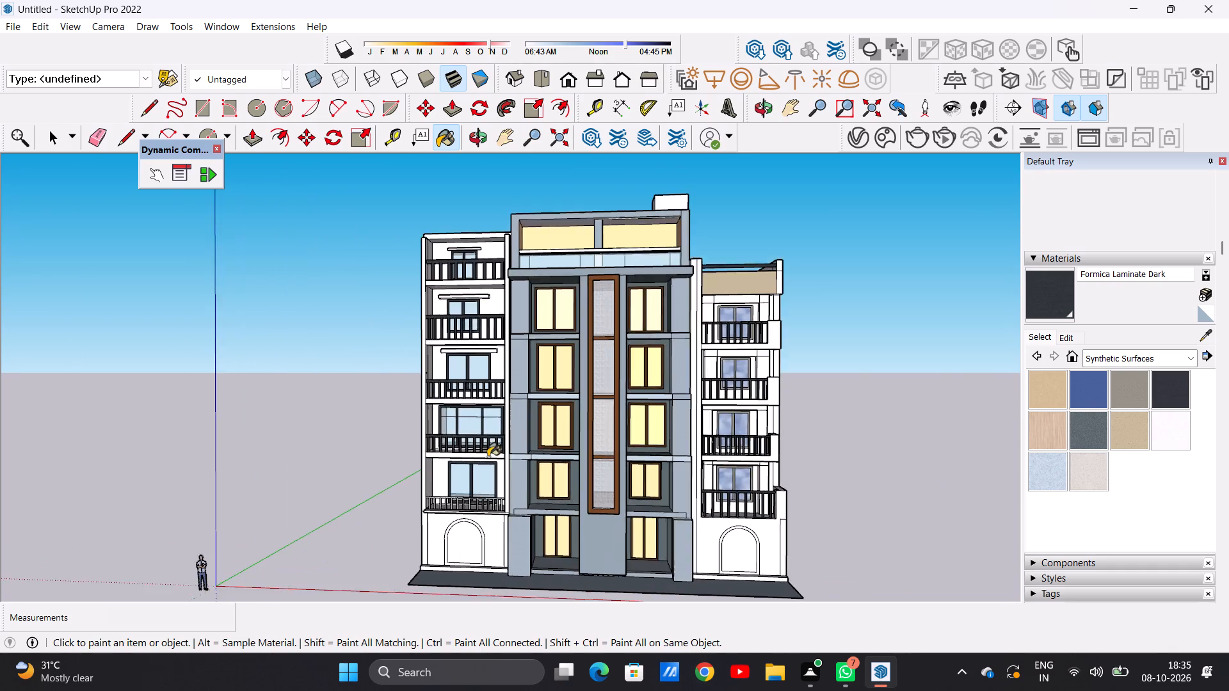
pyautogui.scroll(7, 488, 457)
pyautogui.scroll(4, 484, 550)
pyautogui.scroll(-4, 518, 538)
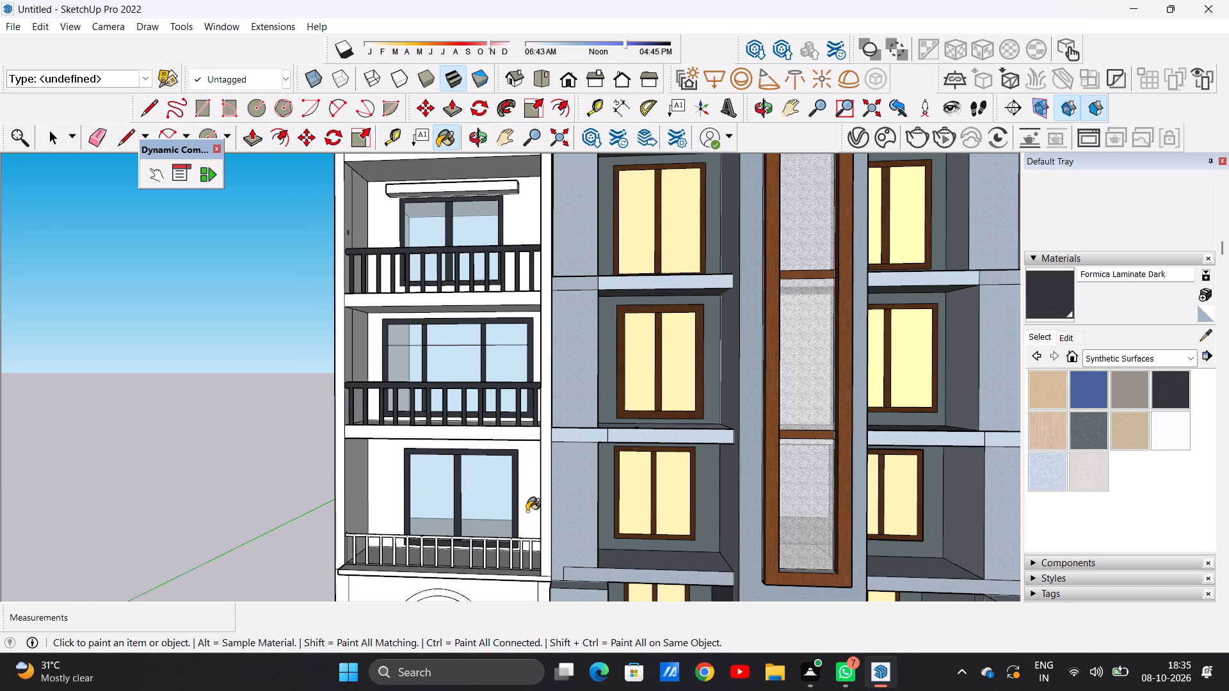
pyautogui.scroll(-8, 550, 479)
pyautogui.scroll(9, 1228, 690)
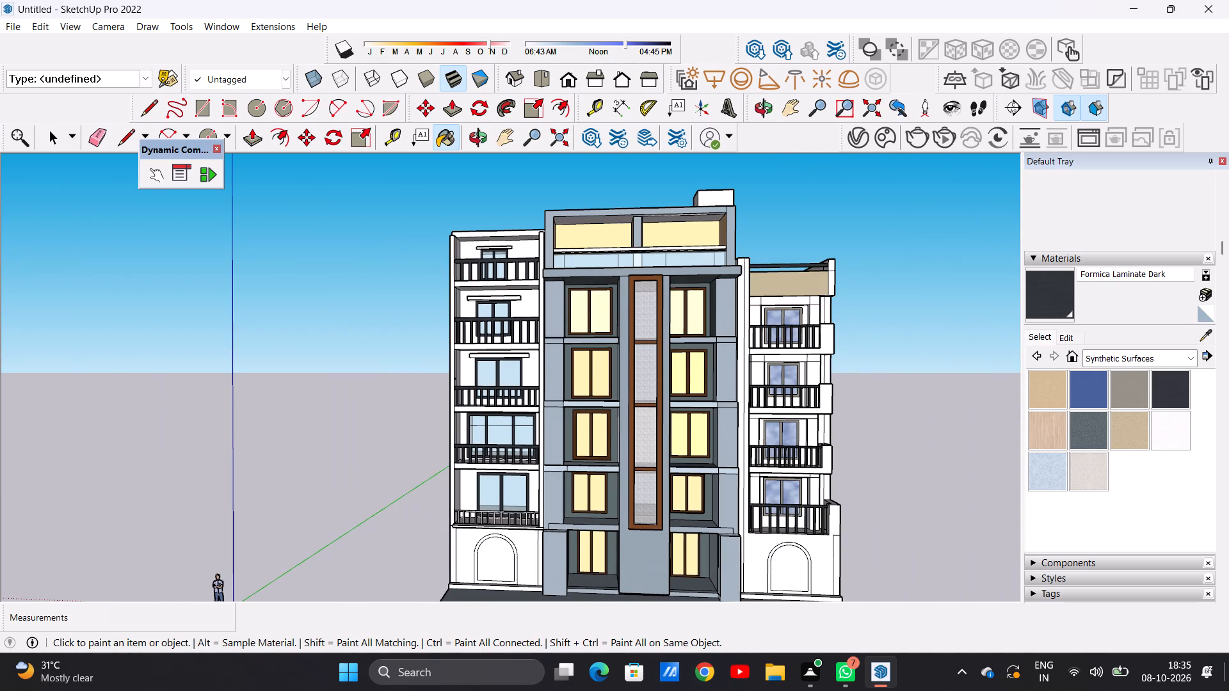
pyautogui.scroll(-1, 1228, 690)
pyautogui.scroll(1, 1228, 690)
# Paint the handrail of the same wing's fifth, lowest balcony in Formica Laminate Dark.
pyautogui.scroll(13, 508, 546)
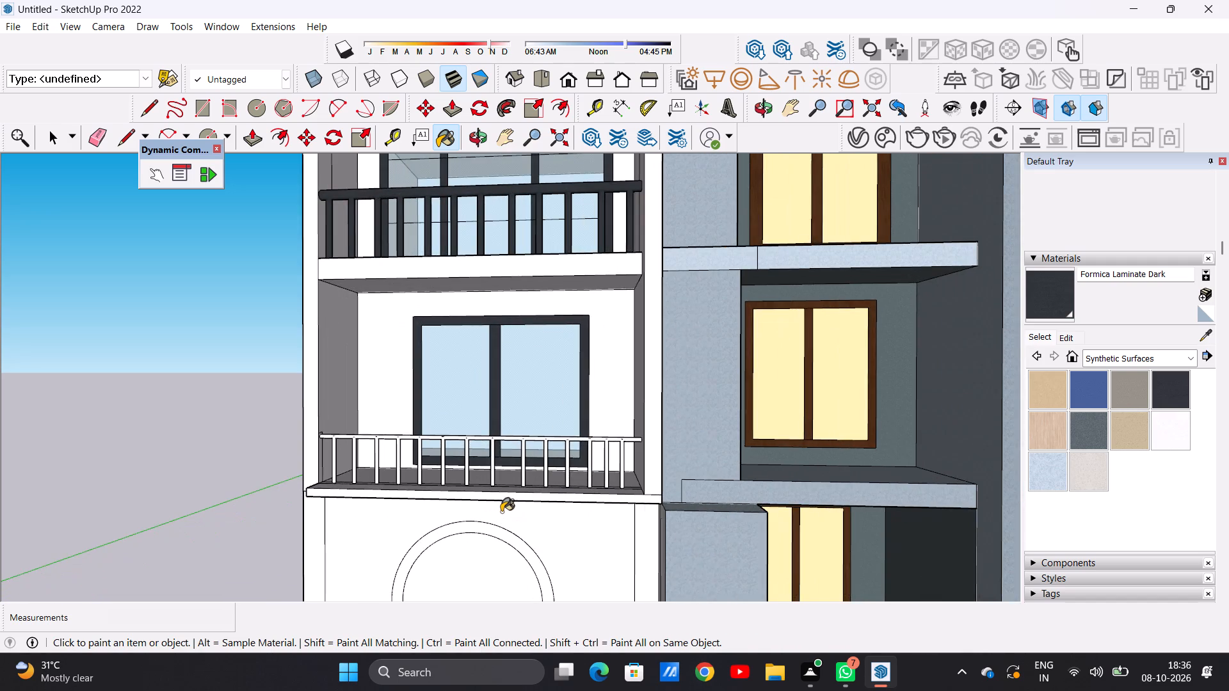
pyautogui.scroll(6, 501, 512)
pyautogui.moveTo(458, 473); pyautogui.dragTo(611, 537, button='middle')
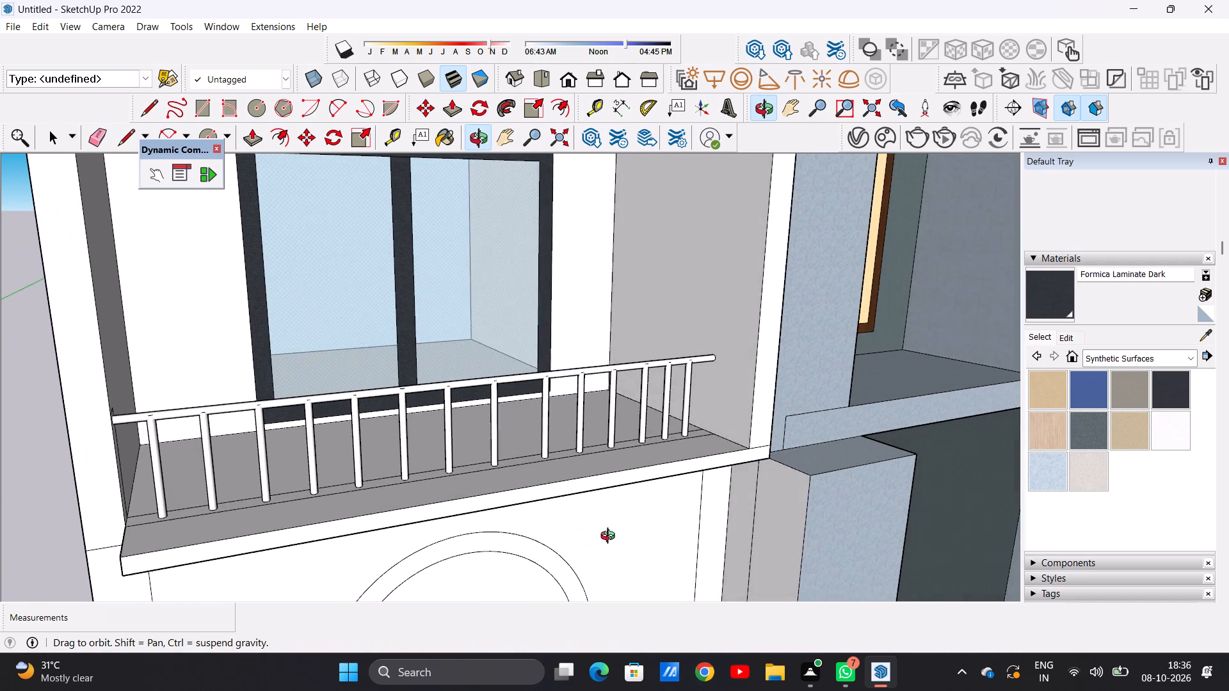
pyautogui.moveTo(611, 537); pyautogui.dragTo(615, 544, button='middle')
pyautogui.scroll(8, 675, 383)
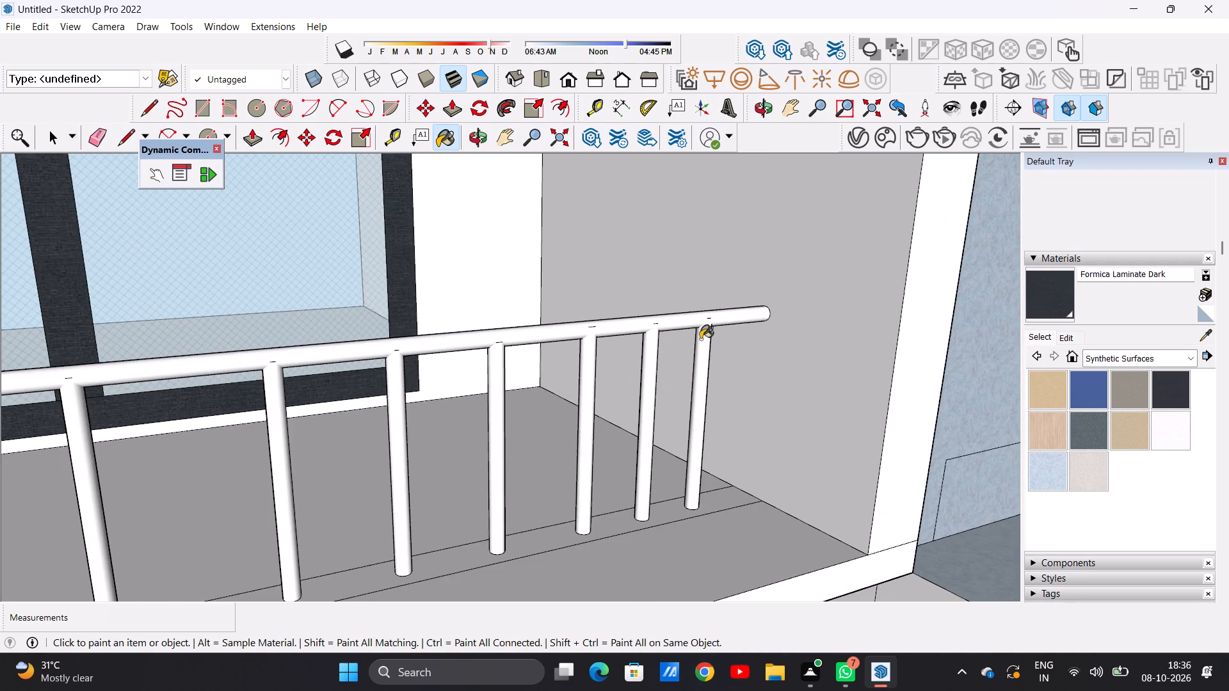
pyautogui.scroll(5, 703, 337)
pyautogui.click(697, 314)
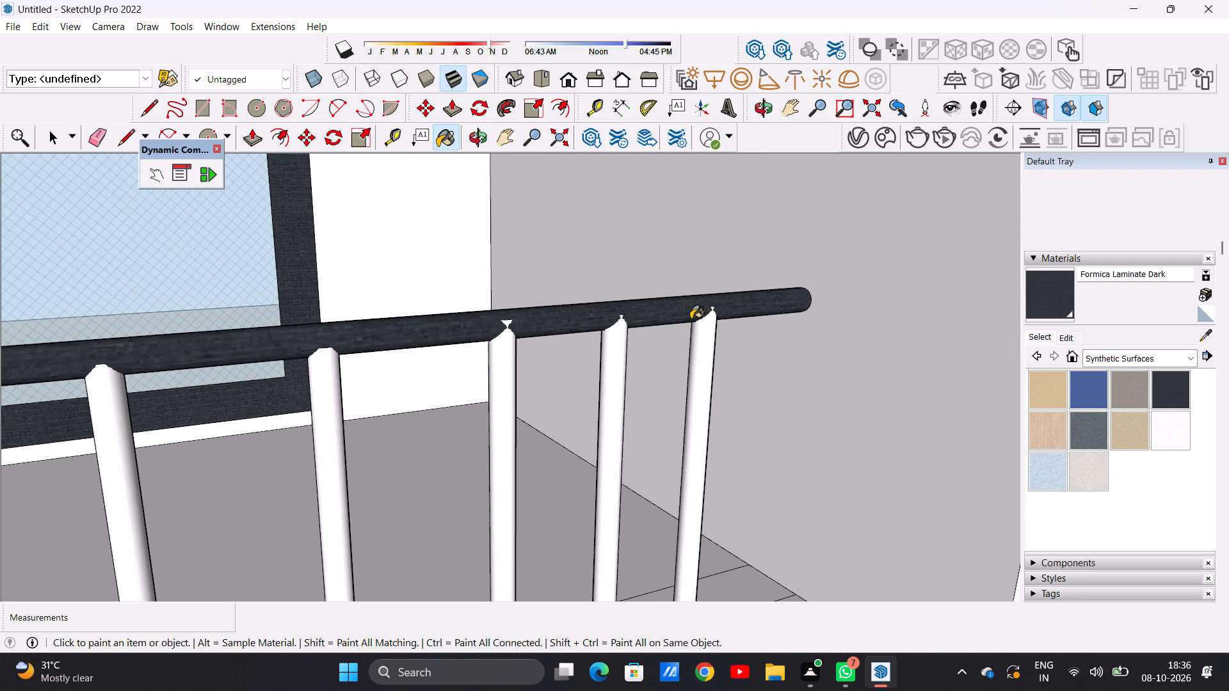
# On the lowest balcony, paint the four balusters nearest the central block in Formica Laminate Dark.
pyautogui.click(698, 381)
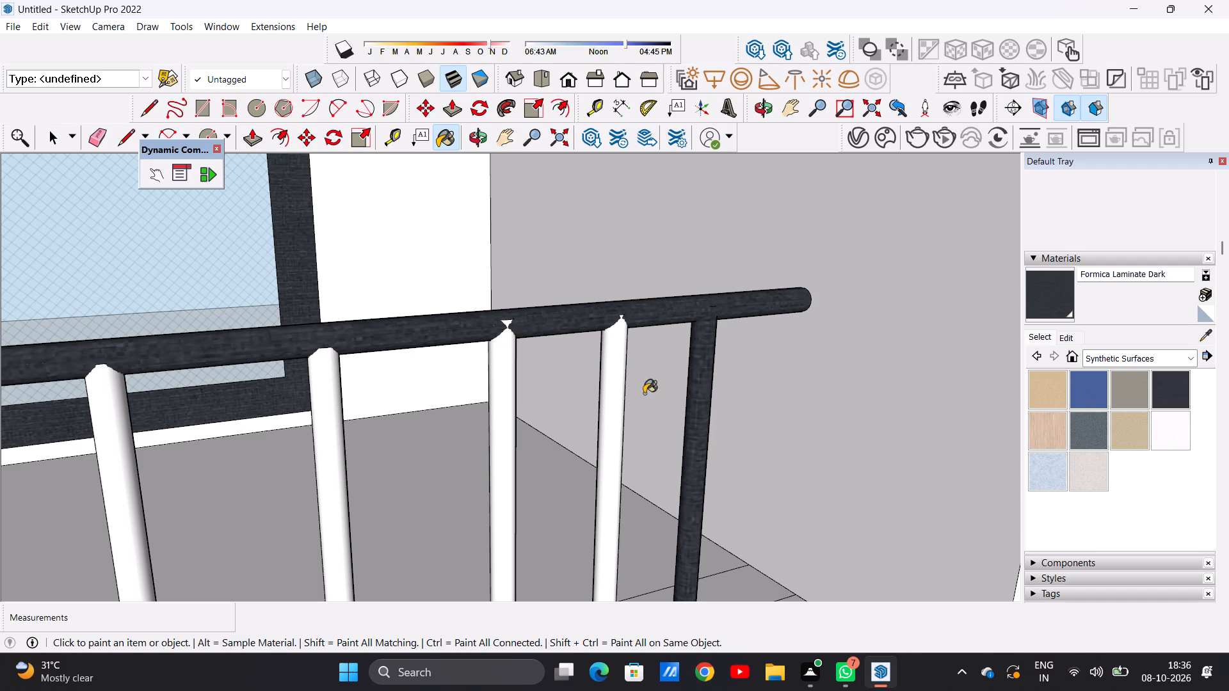
pyautogui.click(613, 425)
pyautogui.scroll(-4, 686, 413)
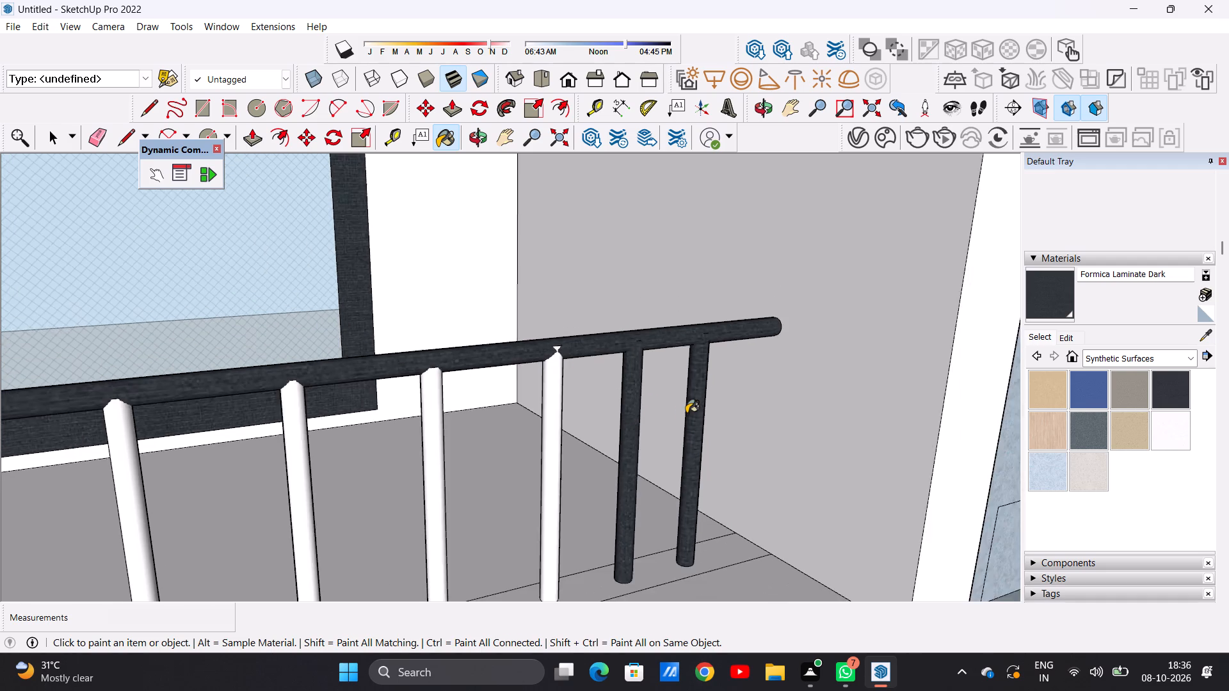
pyautogui.scroll(-12, 686, 413)
pyautogui.moveTo(675, 413); pyautogui.dragTo(496, 397, button='middle')
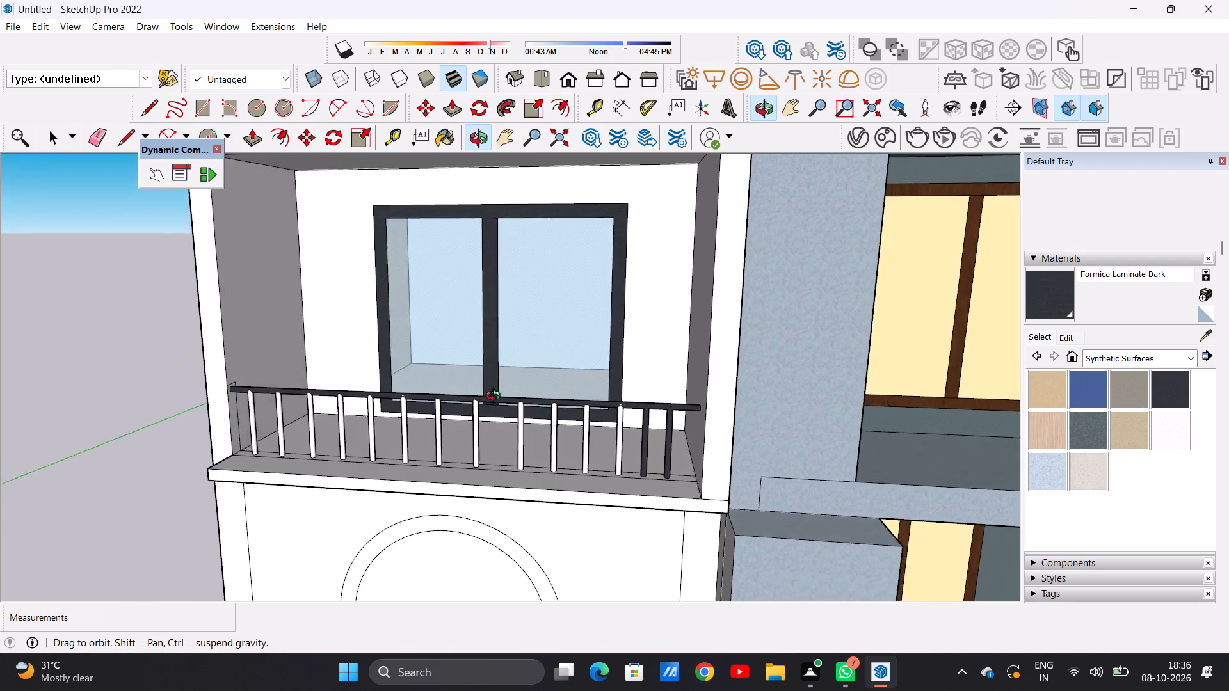
pyautogui.moveTo(496, 397); pyautogui.dragTo(403, 381, button='middle')
pyautogui.scroll(6, 588, 452)
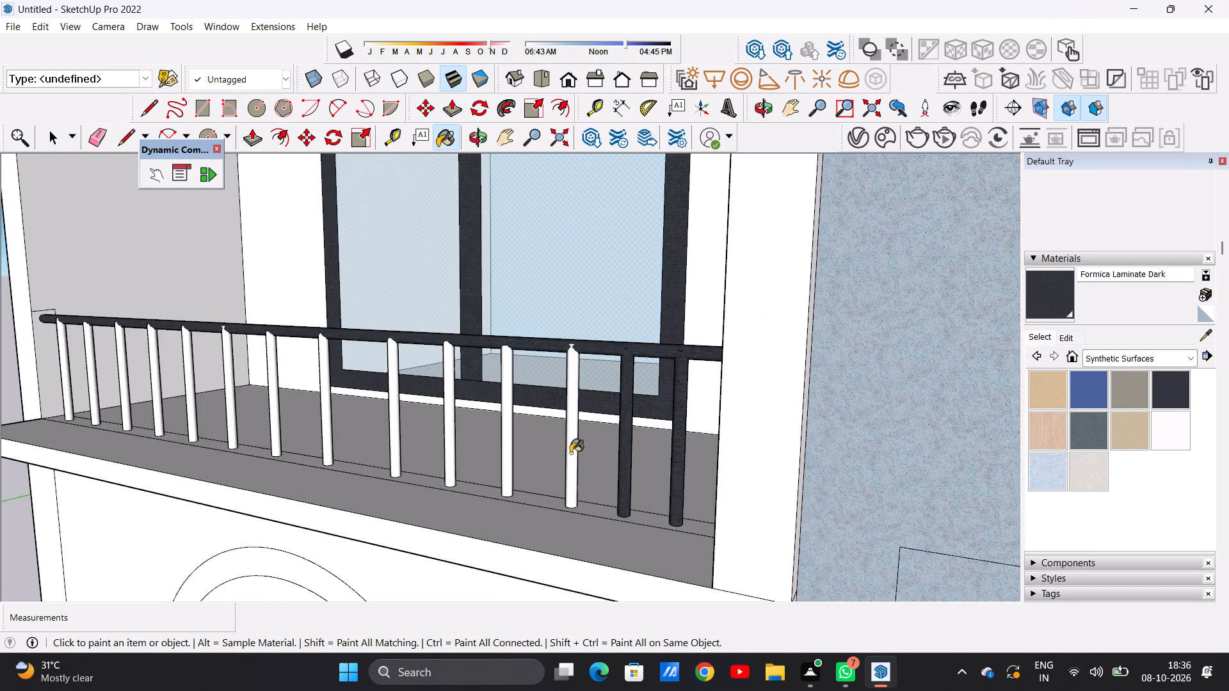
pyautogui.scroll(1, 570, 453)
pyautogui.scroll(-1, 570, 453)
pyautogui.scroll(4, 570, 453)
pyautogui.click(568, 425)
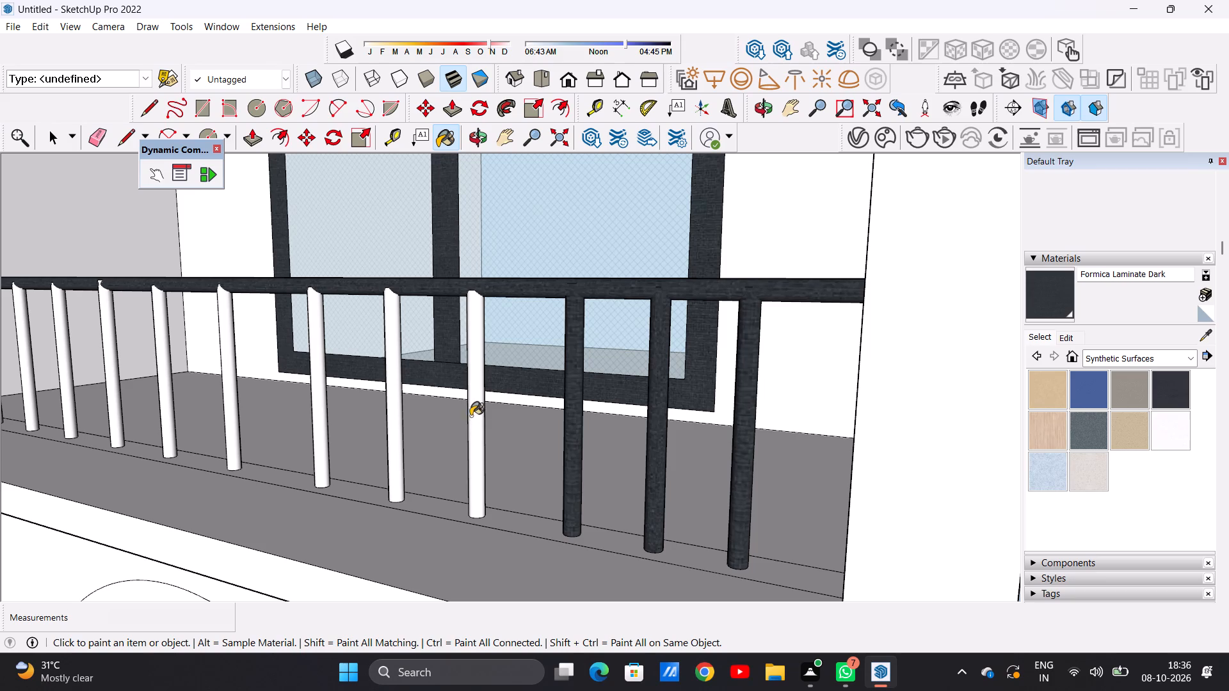
pyautogui.click(476, 409)
# Paint the lowest balcony's next two balusters, continuing toward the wing's outer side wall, in Formica Laminate Dark.
pyautogui.scroll(-14, 625, 505)
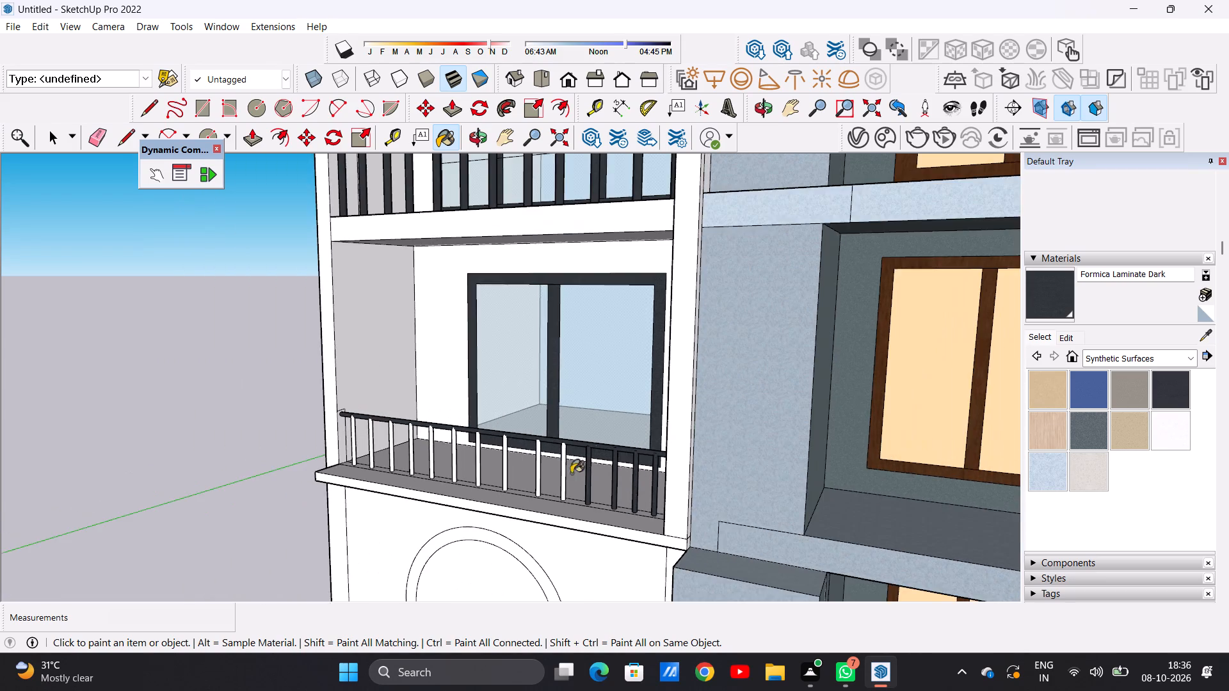
pyautogui.scroll(13, 564, 472)
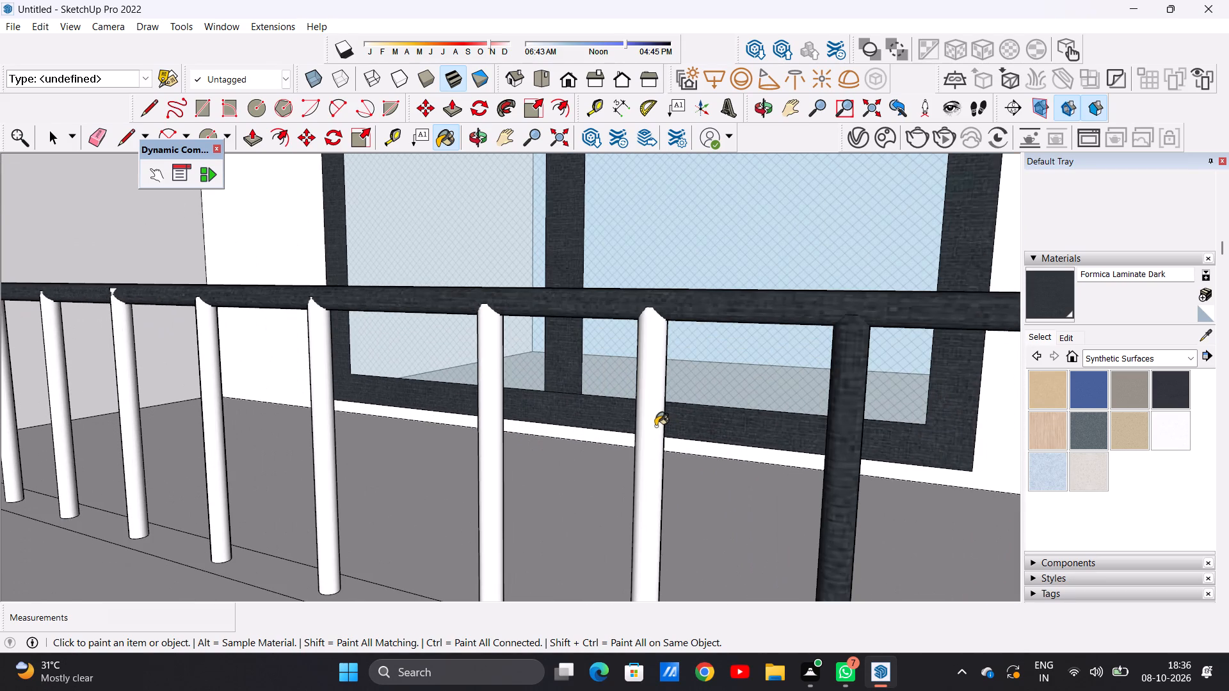
pyautogui.click(655, 426)
pyautogui.click(486, 456)
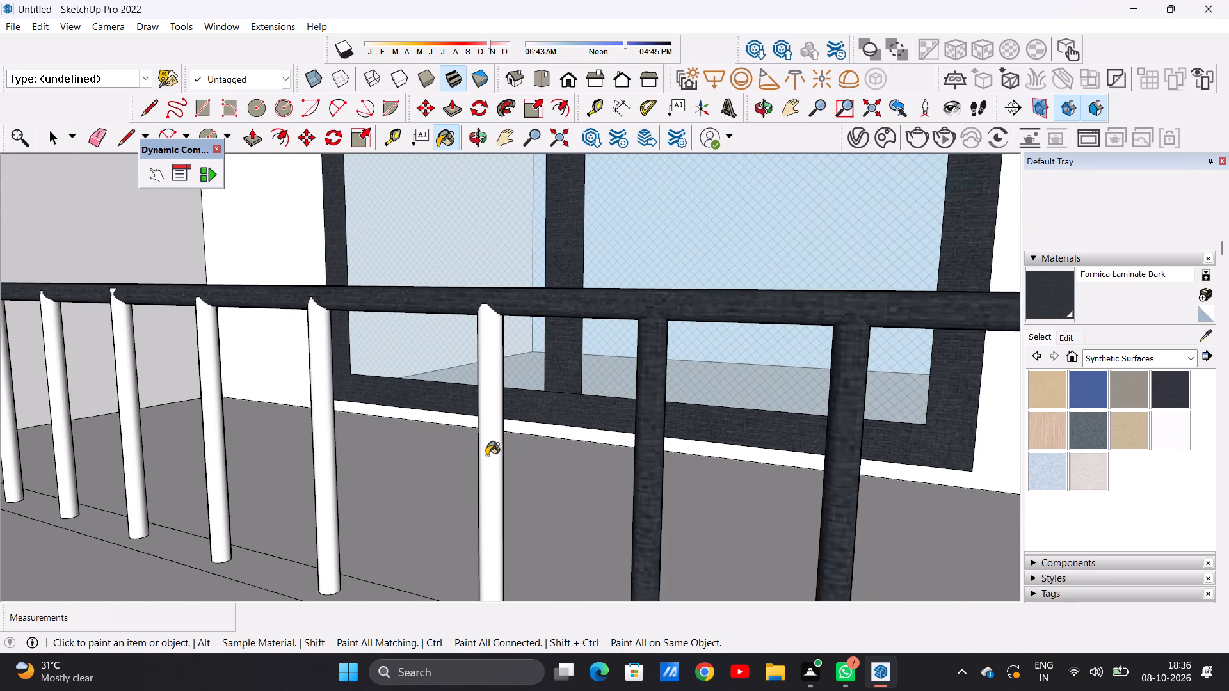
pyautogui.scroll(-14, 735, 450)
pyautogui.scroll(4, 614, 439)
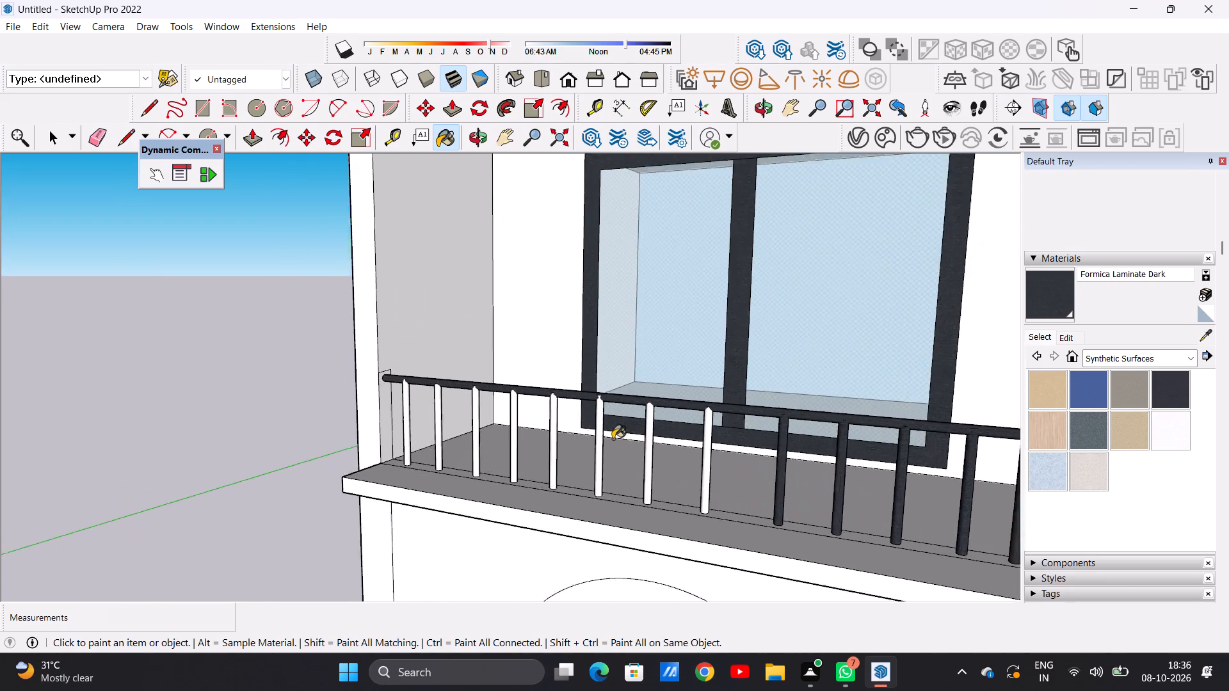
# Paint the lowest balcony's next four balusters, continuing toward the wing's outer side wall, in Formica Laminate Dark.
pyautogui.scroll(2, 613, 439)
pyautogui.scroll(10, 712, 436)
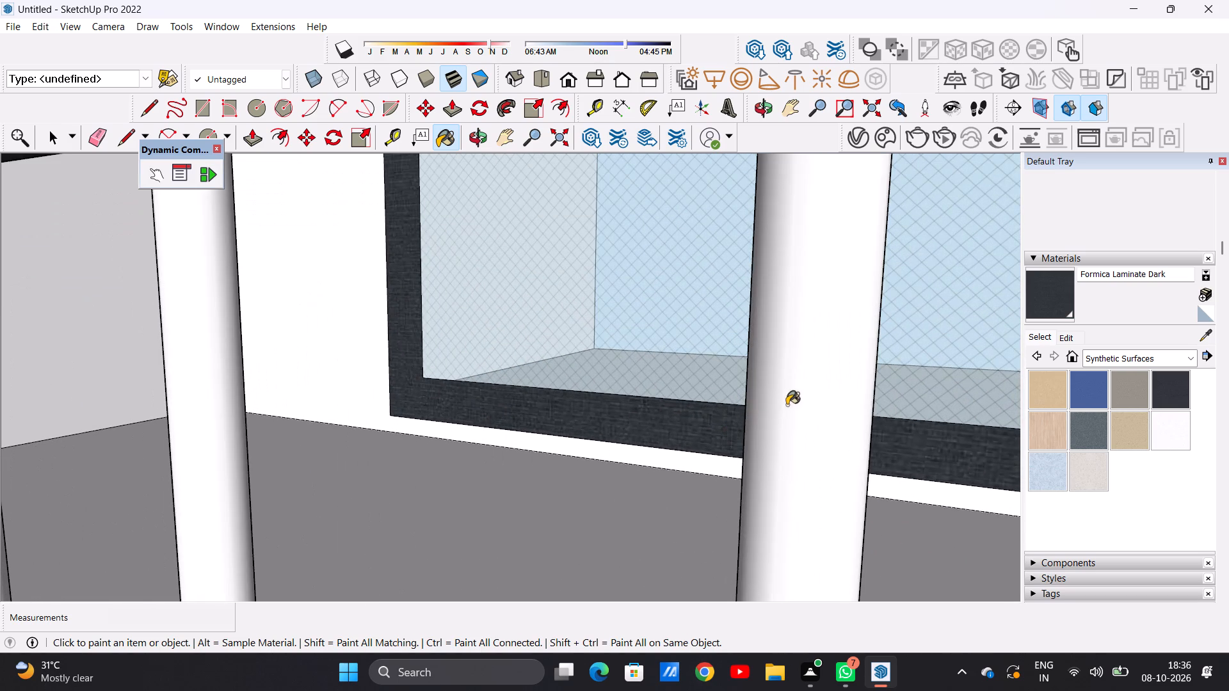
pyautogui.click(787, 405)
pyautogui.click(206, 453)
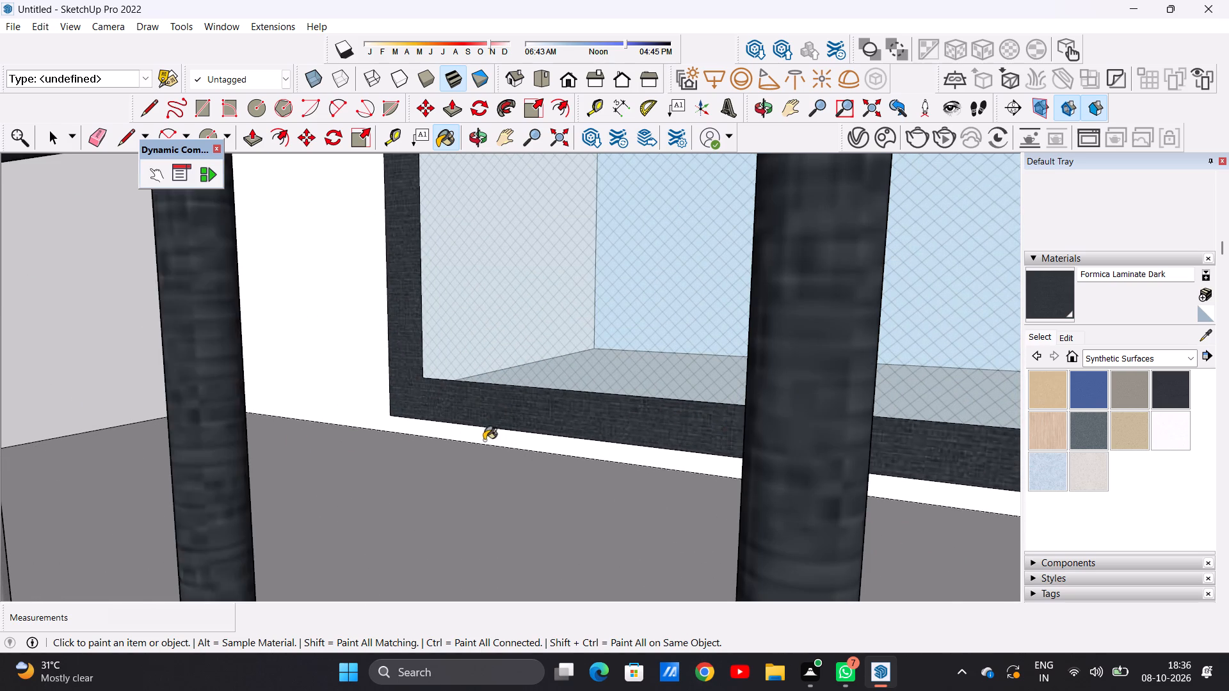
pyautogui.scroll(-4, 487, 441)
pyautogui.scroll(-11, 623, 422)
pyautogui.scroll(5, 554, 392)
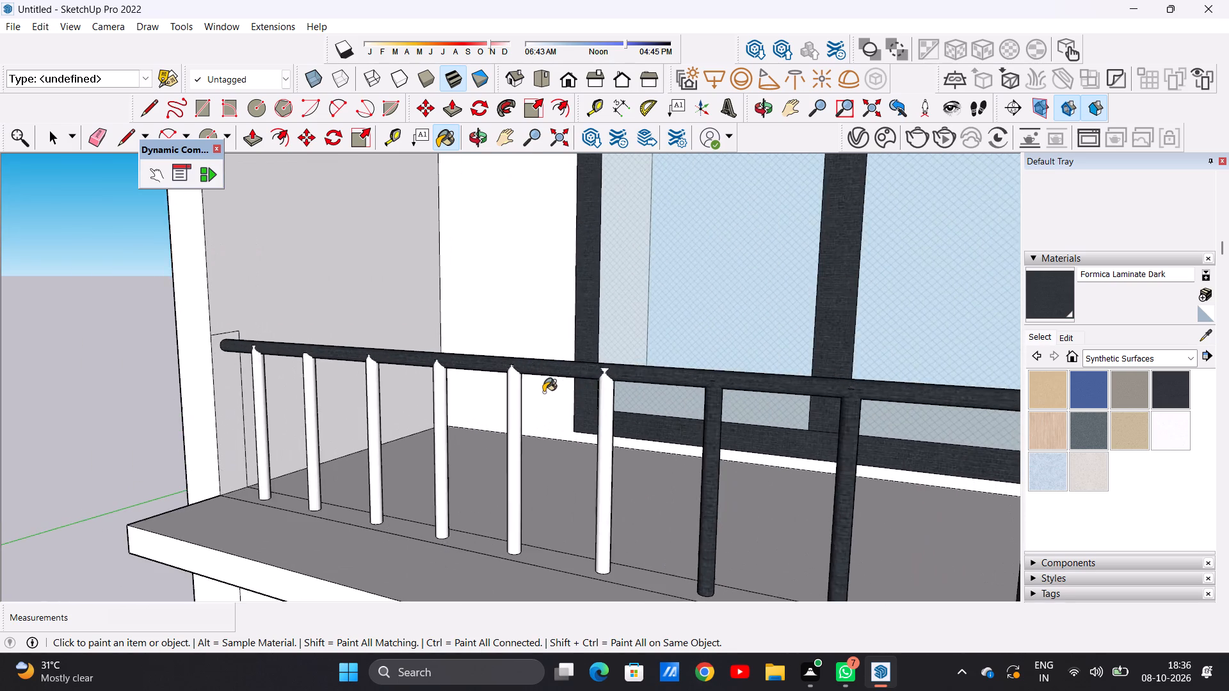
pyautogui.scroll(3, 543, 393)
pyautogui.scroll(-1, 543, 393)
pyautogui.scroll(2, 543, 393)
pyautogui.click(719, 381)
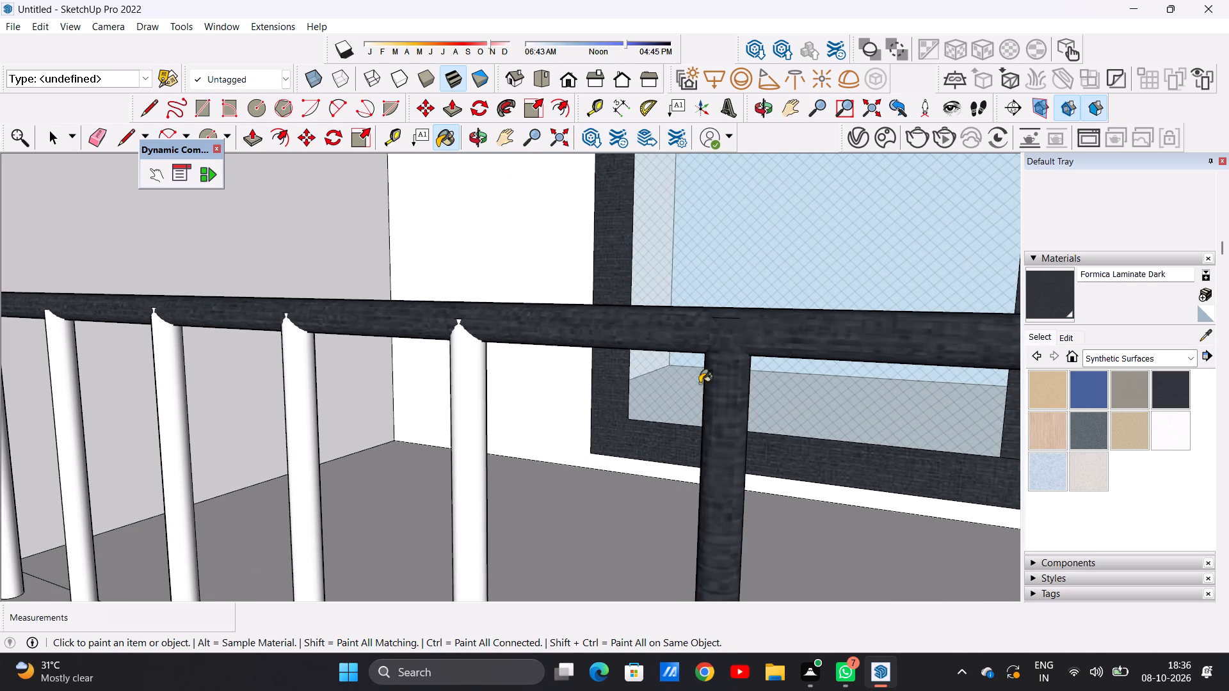
pyautogui.click(471, 436)
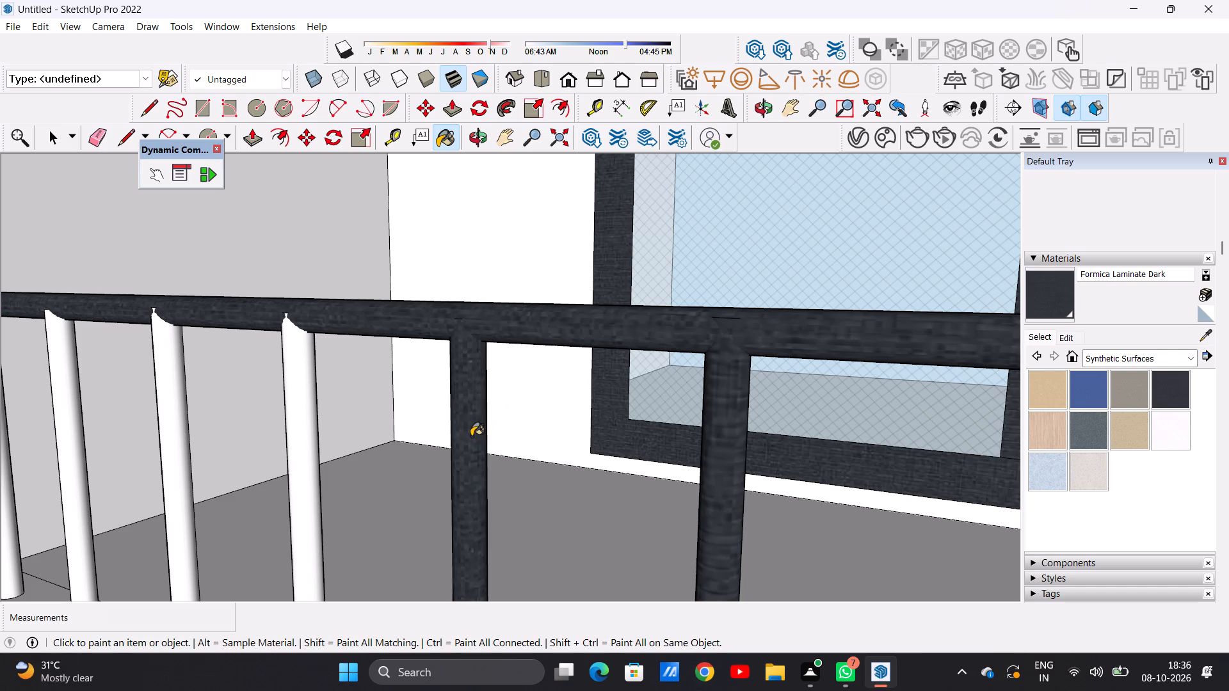
# Paint the lowest balcony's last four balusters, nearest the wing's outer side wall, in Formica Laminate Dark.
pyautogui.scroll(-12, 618, 416)
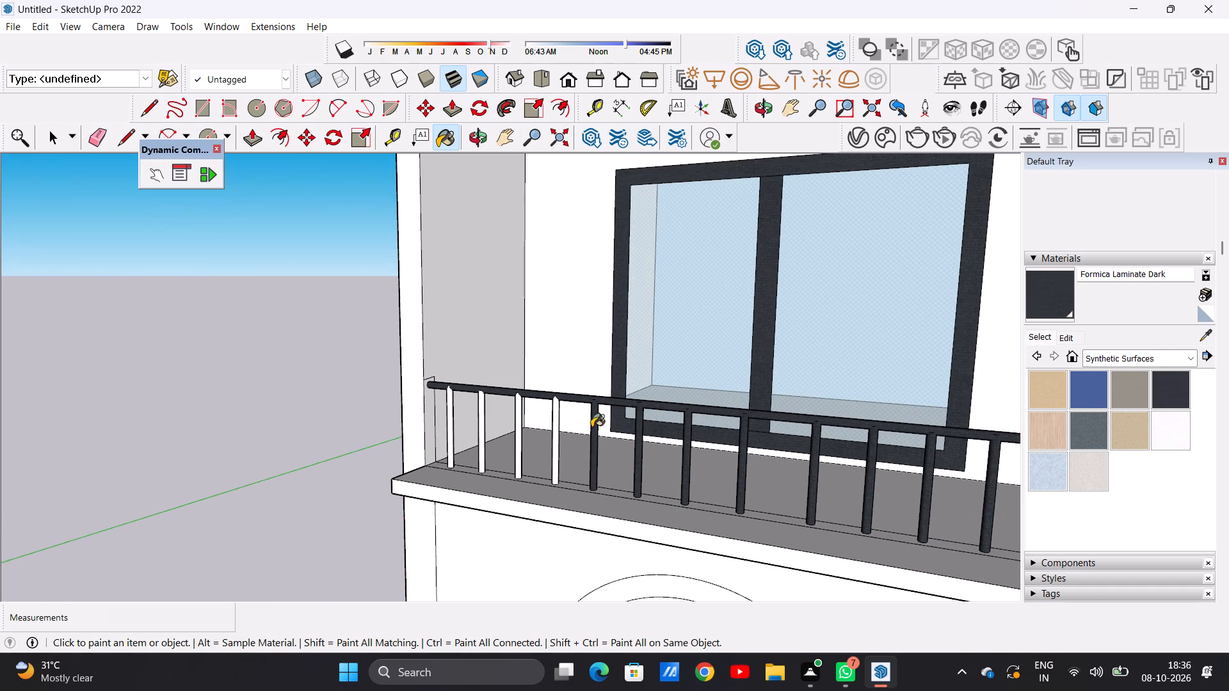
pyautogui.scroll(9, 440, 427)
pyautogui.scroll(-1, 440, 427)
pyautogui.scroll(1, 440, 427)
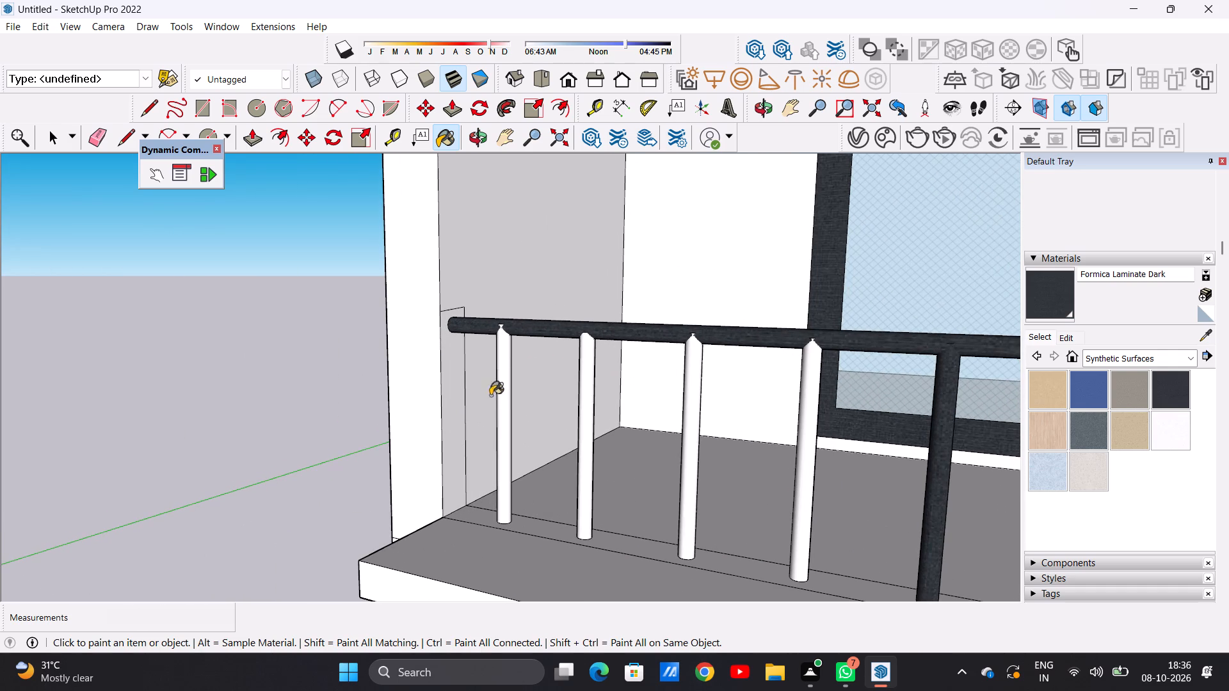
pyautogui.click(501, 386)
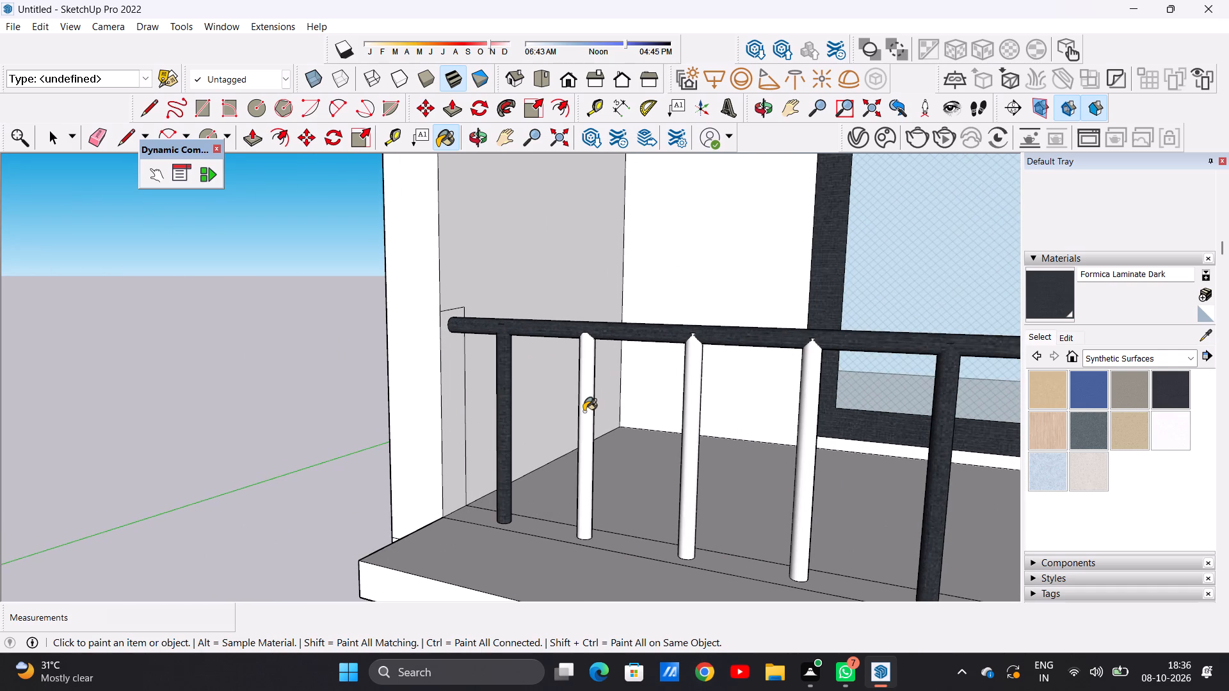
pyautogui.click(584, 411)
pyautogui.scroll(-9, 555, 443)
pyautogui.scroll(3, 650, 439)
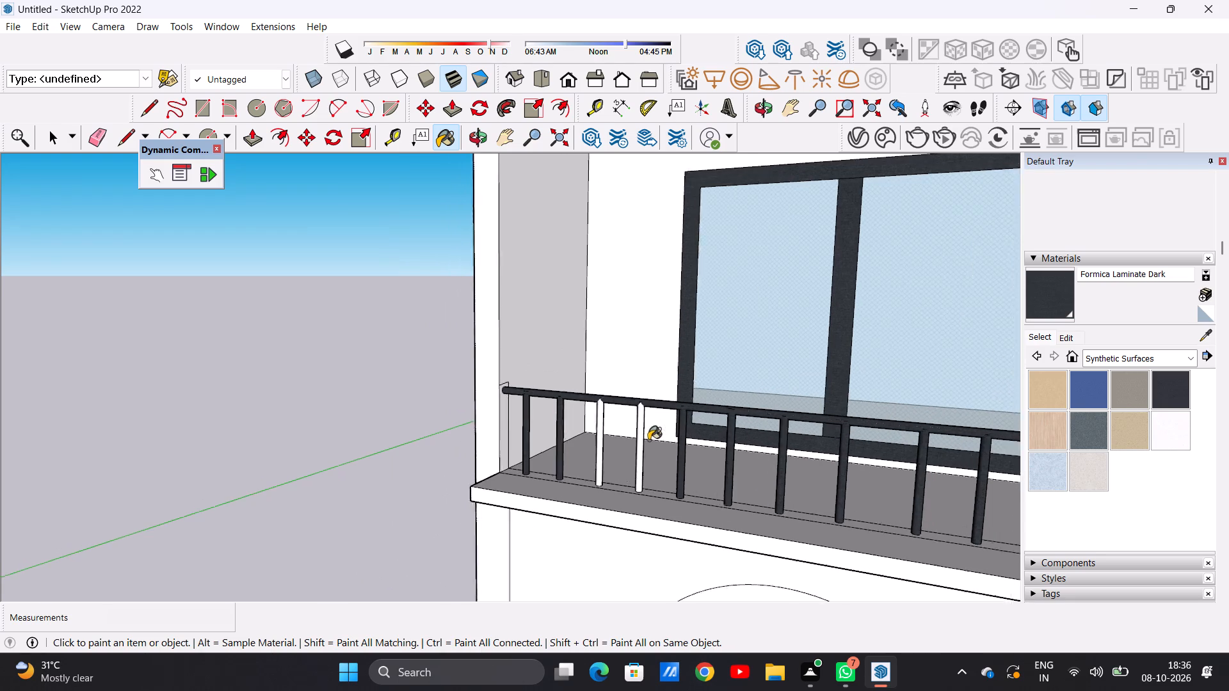
pyautogui.scroll(7, 648, 440)
pyautogui.click(634, 440)
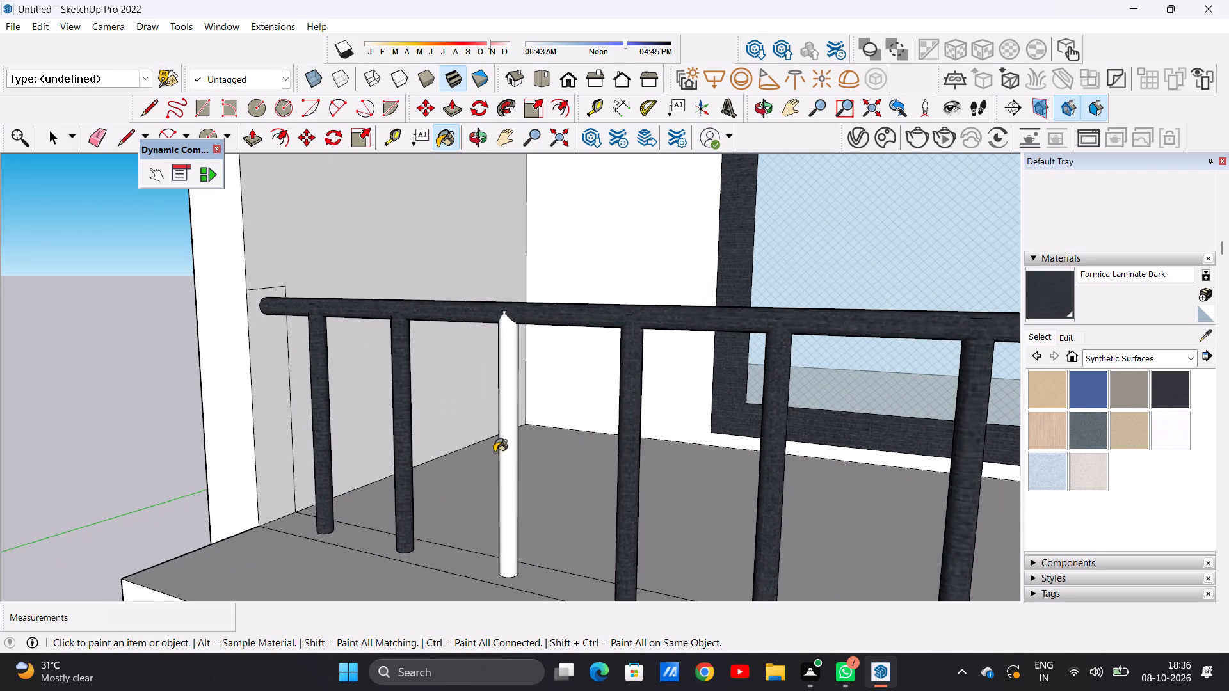
pyautogui.click(507, 439)
# Examine the whole lowest balcony railing from the front for any baluster still unpainted.
pyautogui.scroll(-9, 603, 477)
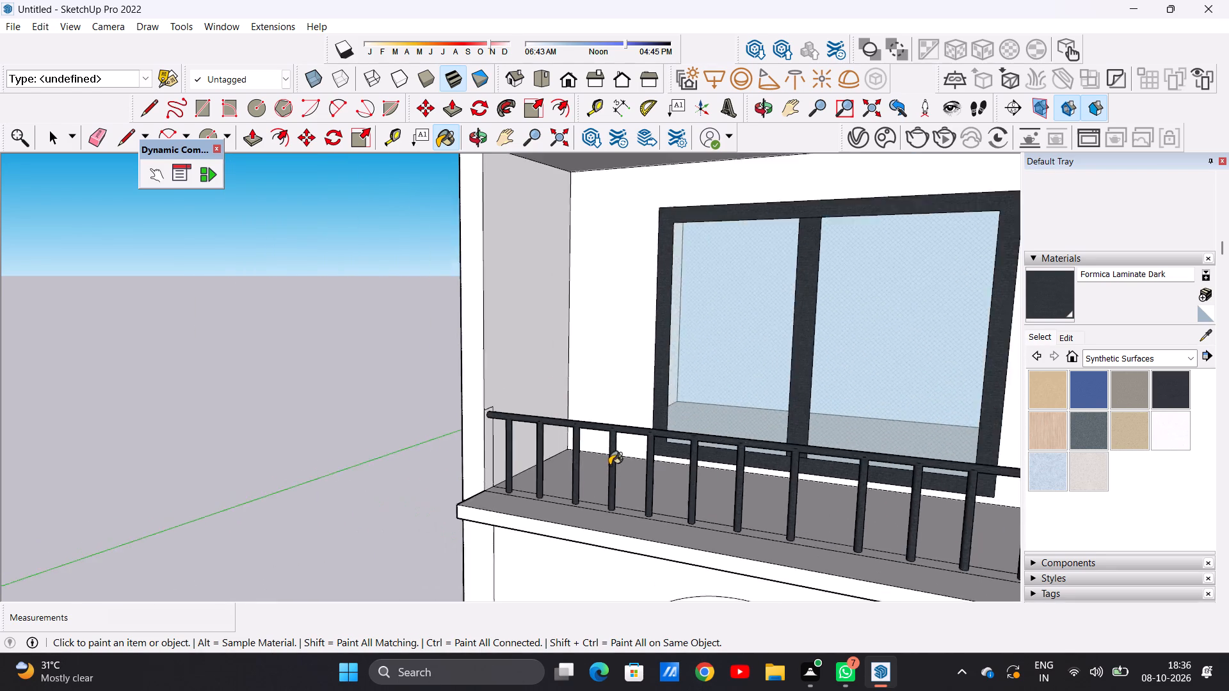
pyautogui.scroll(-13, 609, 465)
pyautogui.moveTo(579, 460); pyautogui.dragTo(732, 452, button='middle')
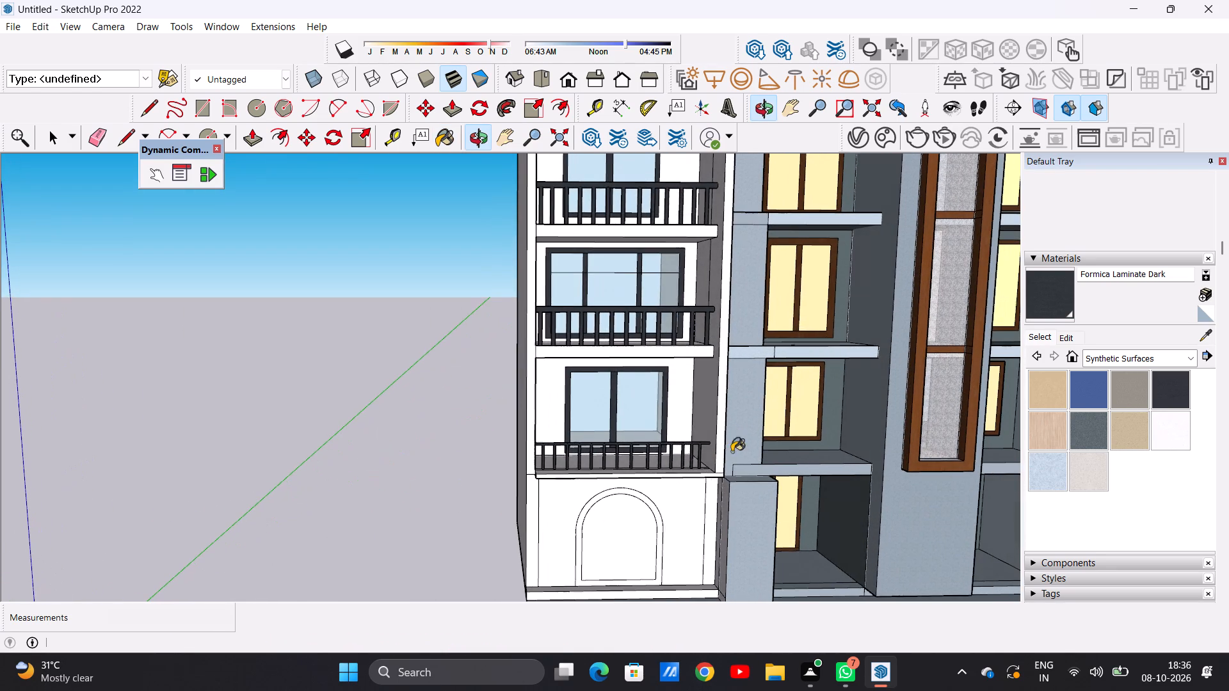
pyautogui.moveTo(732, 452); pyautogui.dragTo(733, 452, button='middle')
pyautogui.moveTo(632, 457); pyautogui.dragTo(620, 456, button='middle')
pyautogui.scroll(-12, 620, 456)
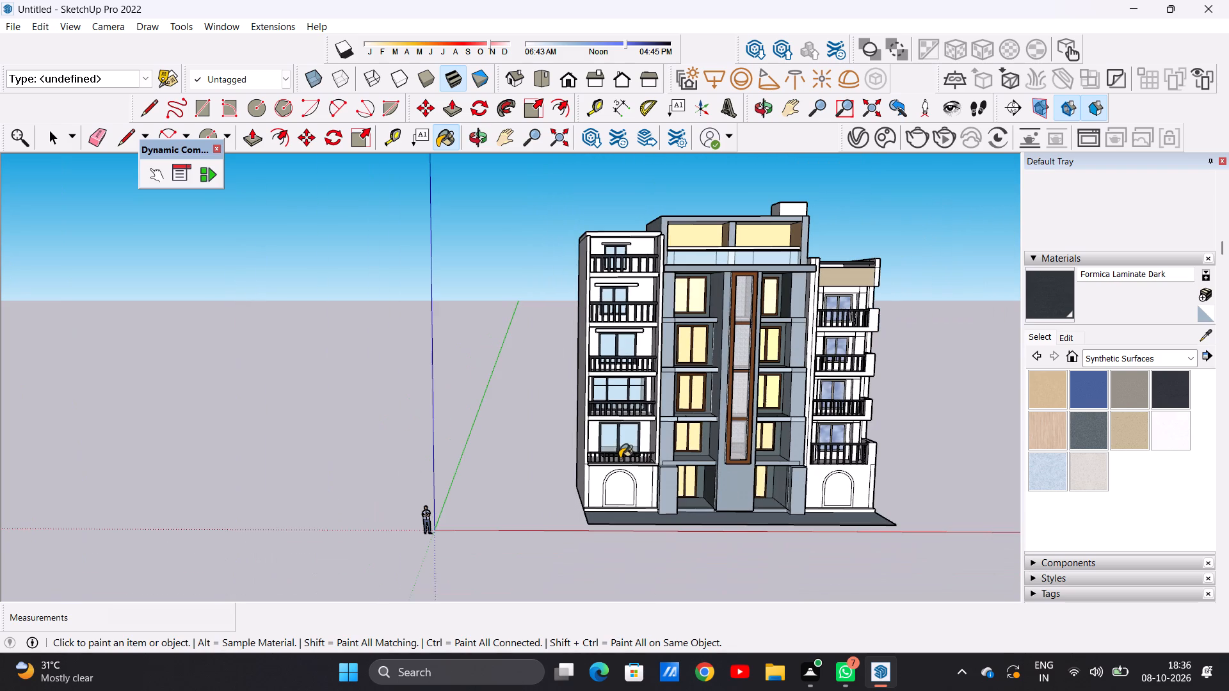
pyautogui.scroll(3, 648, 441)
pyautogui.scroll(-1, 637, 445)
pyautogui.scroll(1, 637, 445)
pyautogui.scroll(-1, 637, 445)
pyautogui.scroll(6, 640, 465)
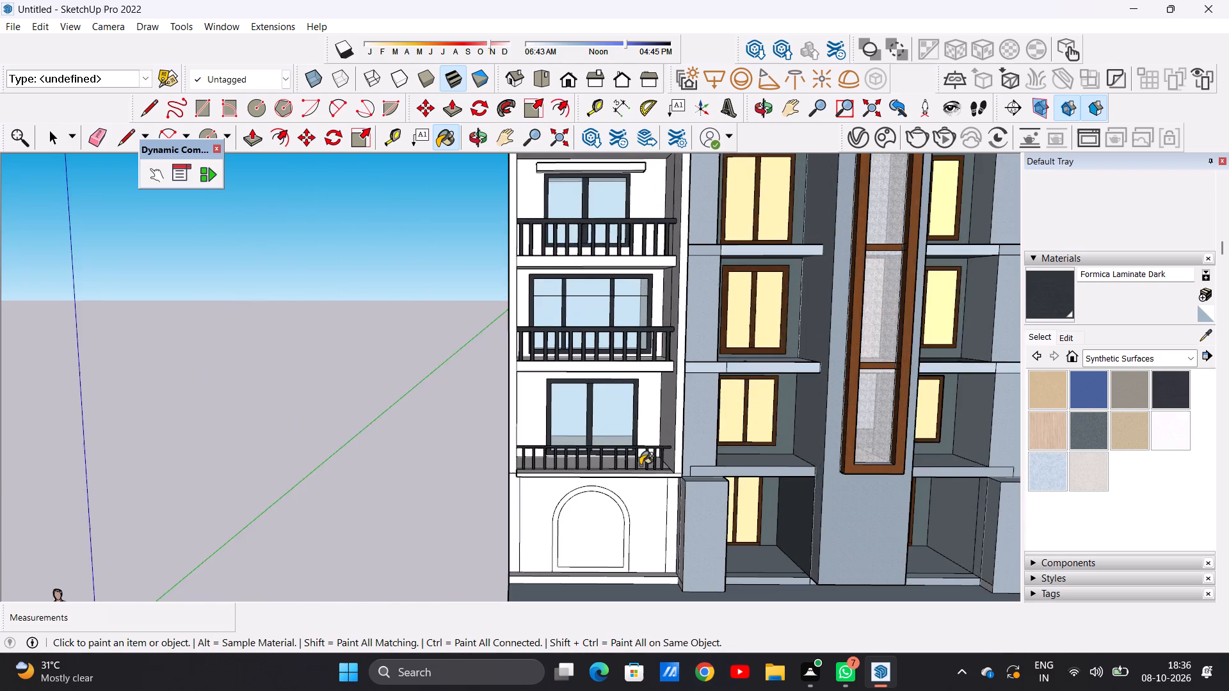
pyautogui.scroll(20, 640, 465)
pyautogui.scroll(2, 640, 465)
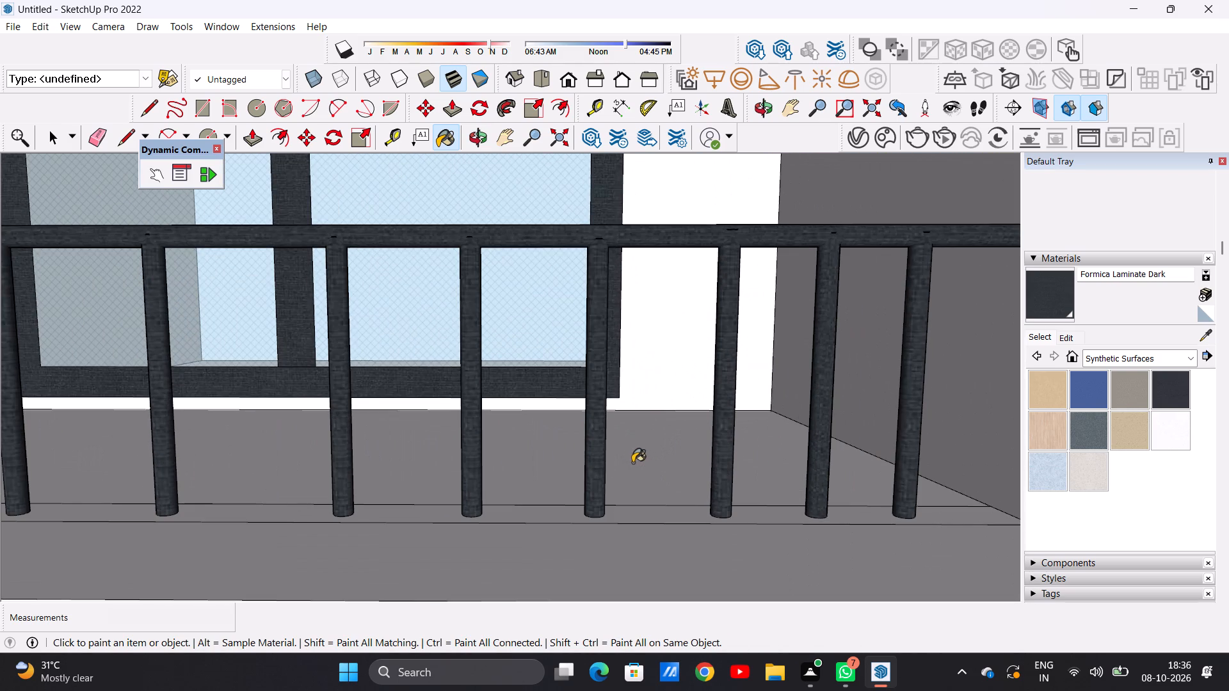
pyautogui.click(595, 461)
pyautogui.scroll(-13, 645, 466)
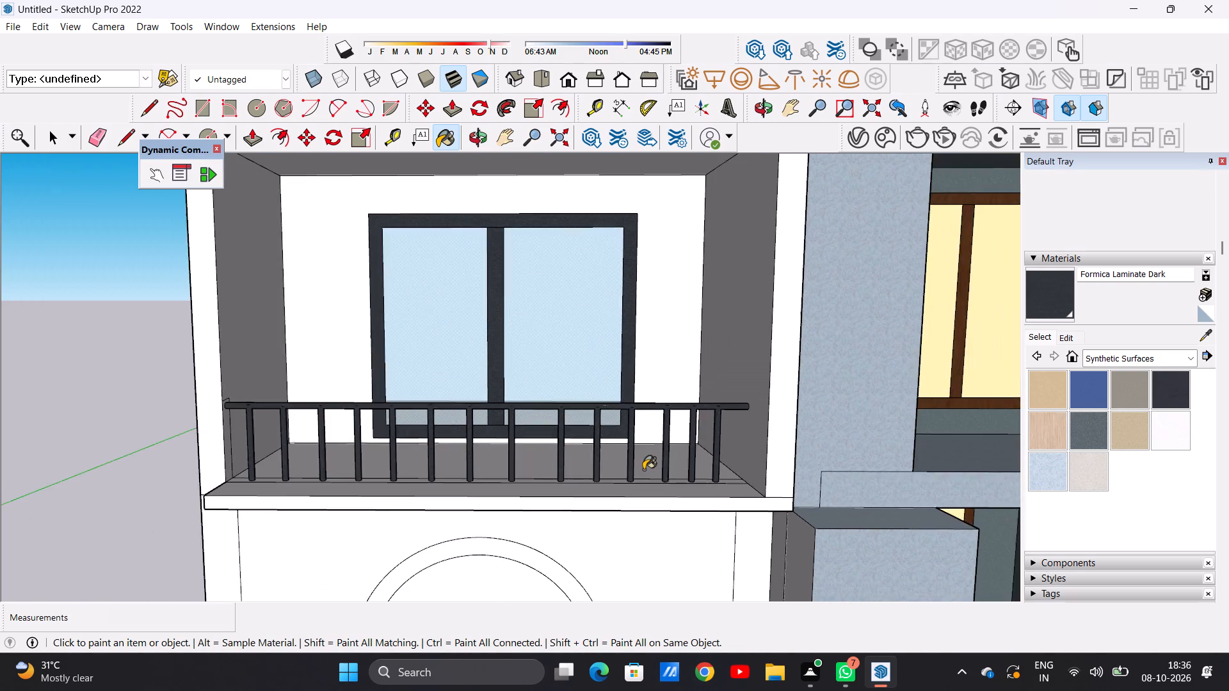
pyautogui.scroll(-6, 643, 470)
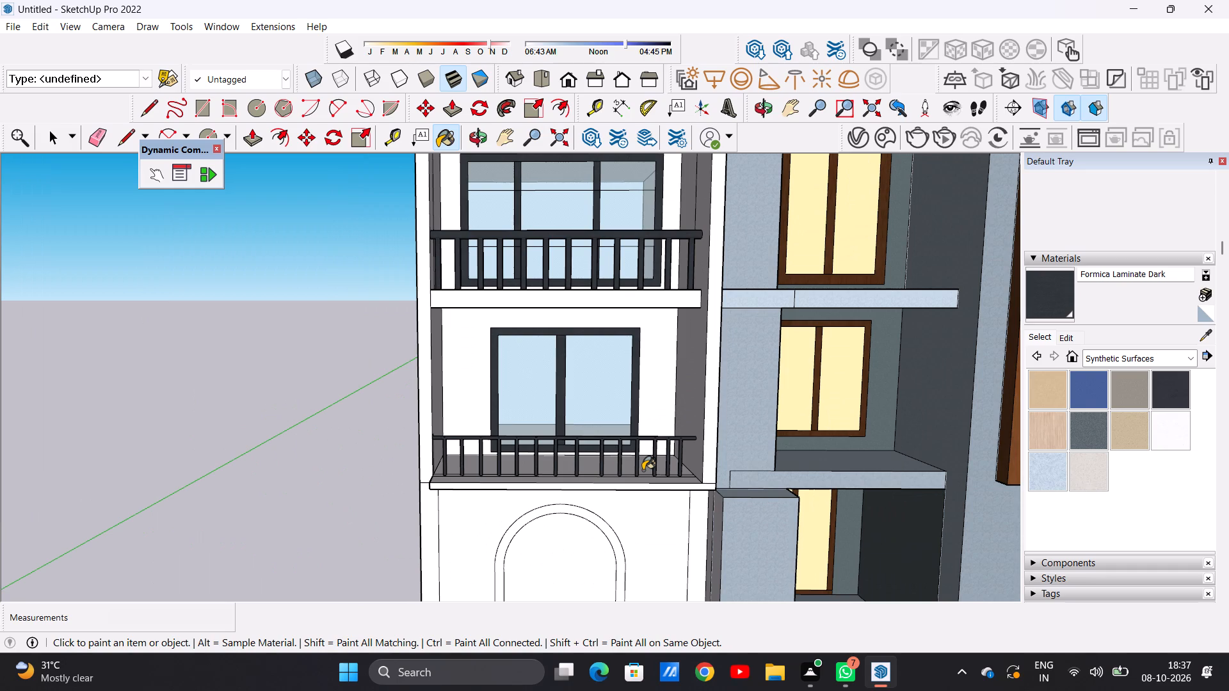
# Check the balcony railings of both wings, floor by floor, across the front facade.
pyautogui.scroll(-8, 549, 414)
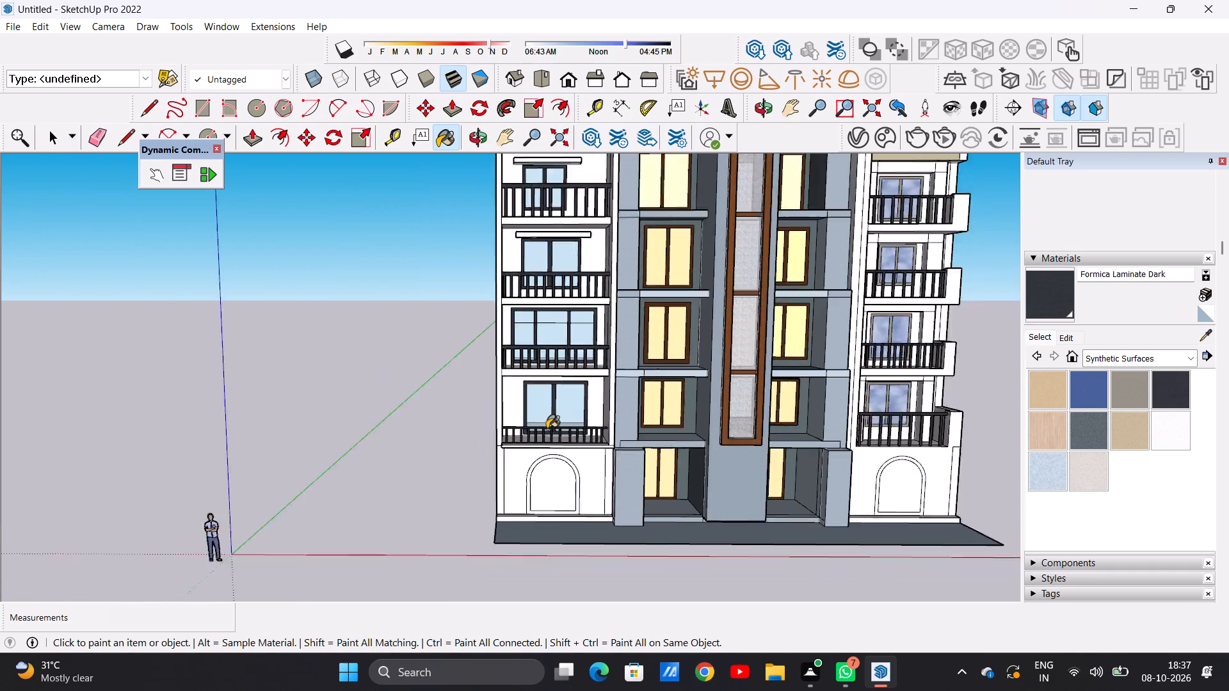
pyautogui.scroll(-6, 547, 429)
pyautogui.scroll(6, 851, 395)
pyautogui.moveTo(853, 395); pyautogui.dragTo(850, 411, button='middle')
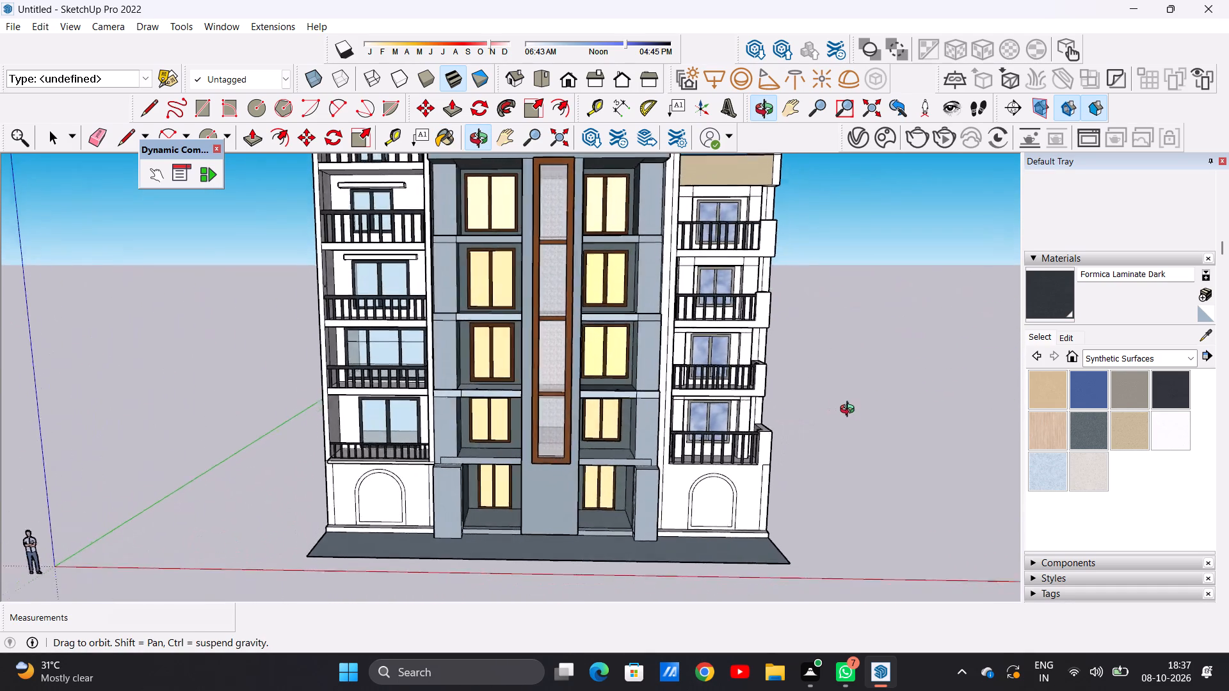
pyautogui.moveTo(850, 411); pyautogui.dragTo(870, 405, button='middle')
pyautogui.scroll(-6, 577, 468)
pyautogui.scroll(4, 479, 282)
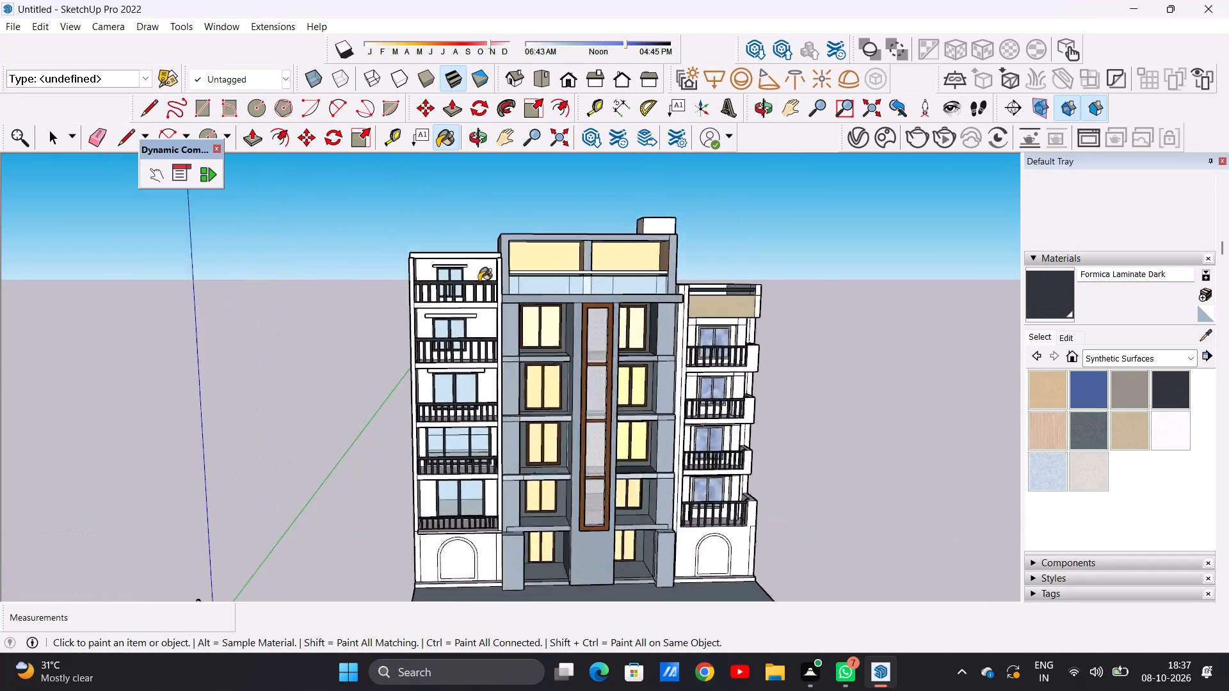
pyautogui.scroll(15, 479, 282)
pyautogui.moveTo(451, 305); pyautogui.dragTo(410, 299, button='middle')
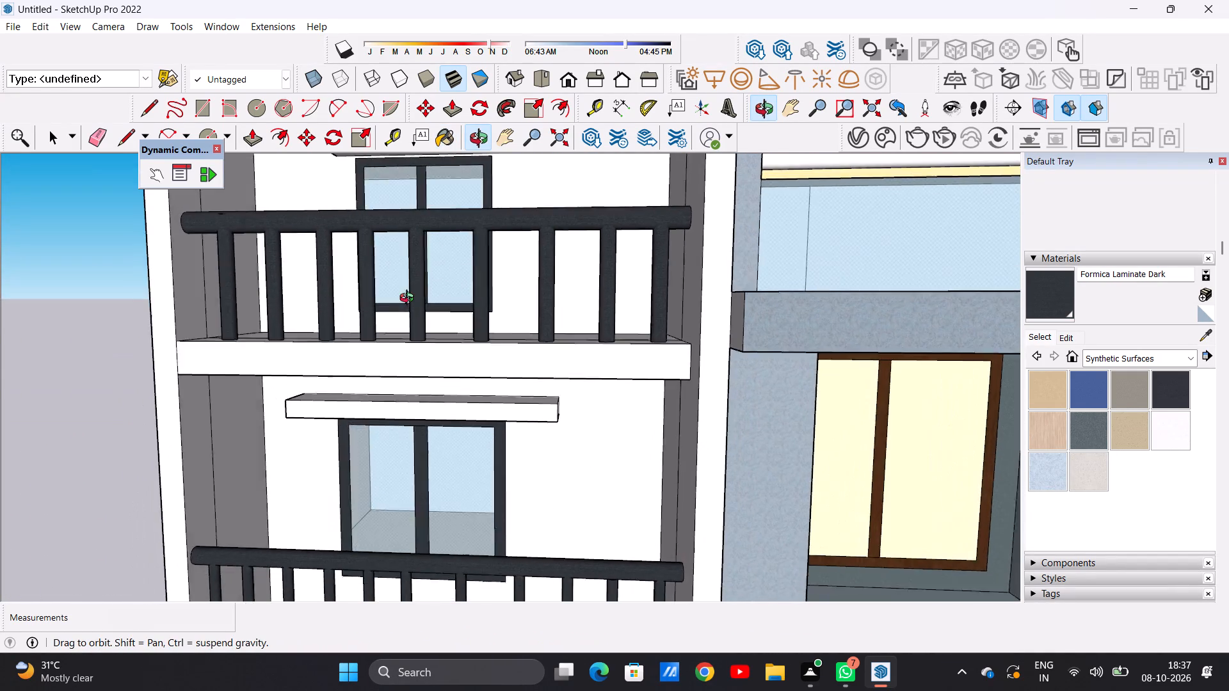
pyautogui.moveTo(410, 299); pyautogui.dragTo(449, 296, button='middle')
pyautogui.scroll(-14, 374, 415)
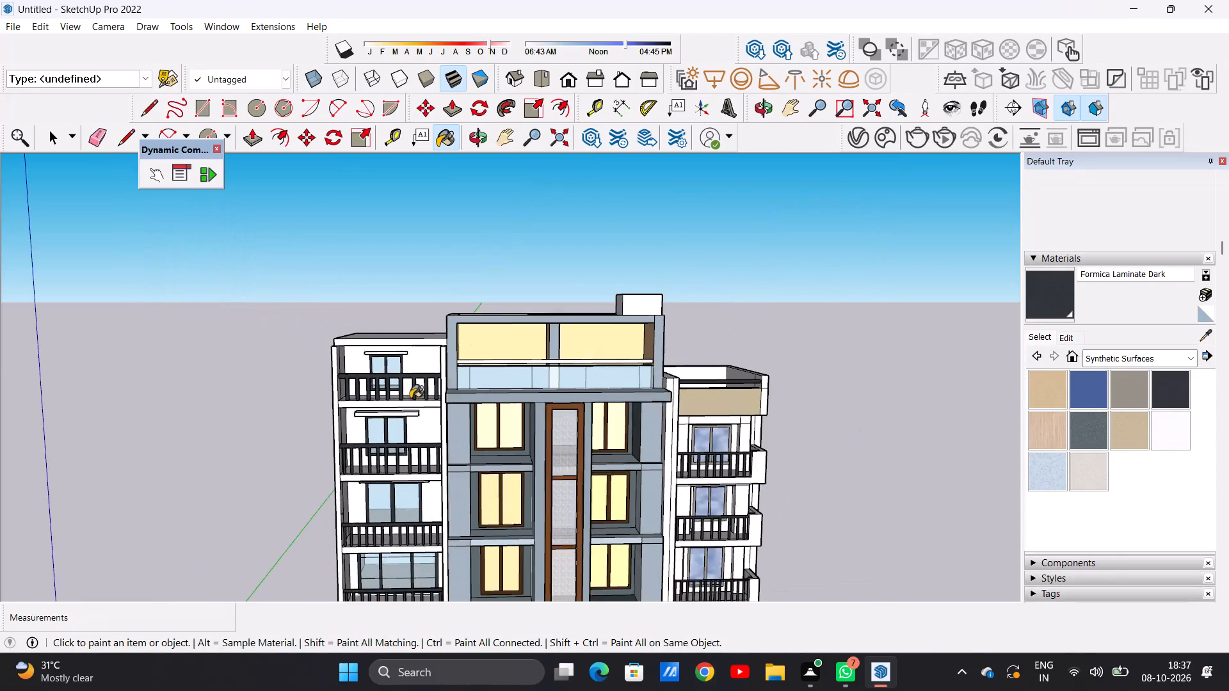
pyautogui.scroll(-7, 410, 399)
pyautogui.scroll(13, 419, 509)
pyautogui.scroll(8, 444, 440)
pyautogui.scroll(-11, 457, 427)
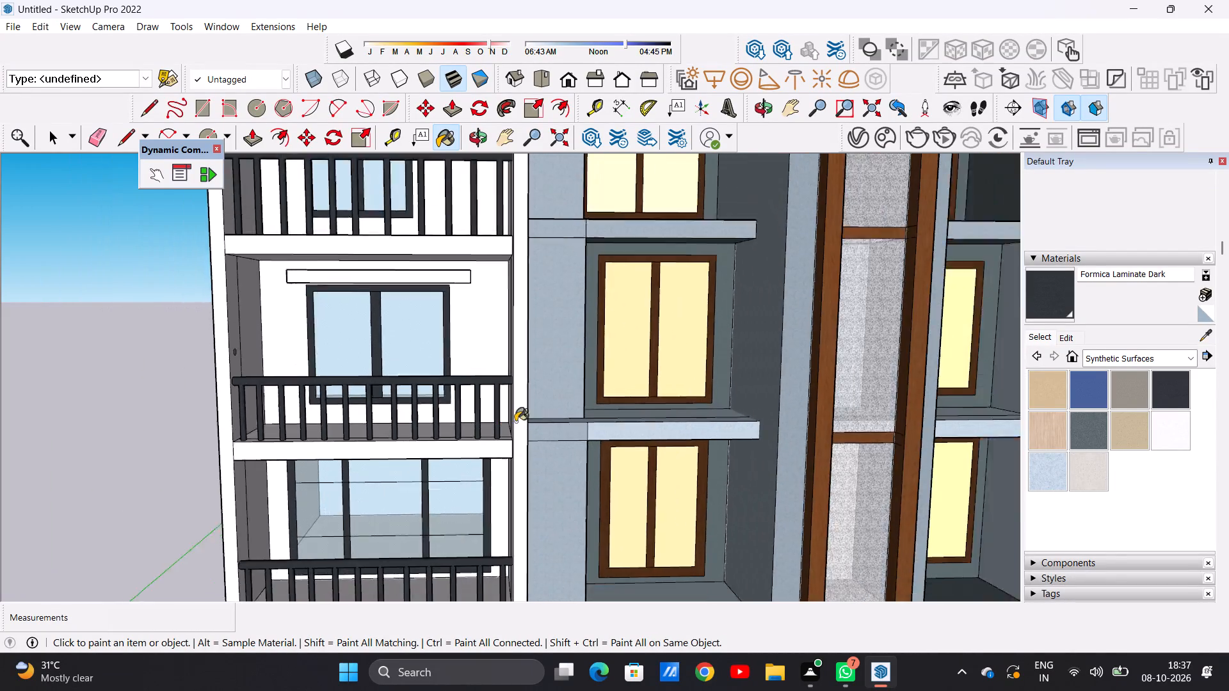
pyautogui.scroll(-11, 515, 422)
pyautogui.scroll(7, 784, 532)
pyautogui.scroll(-1, 756, 525)
pyautogui.scroll(17, 755, 525)
pyautogui.press('space')
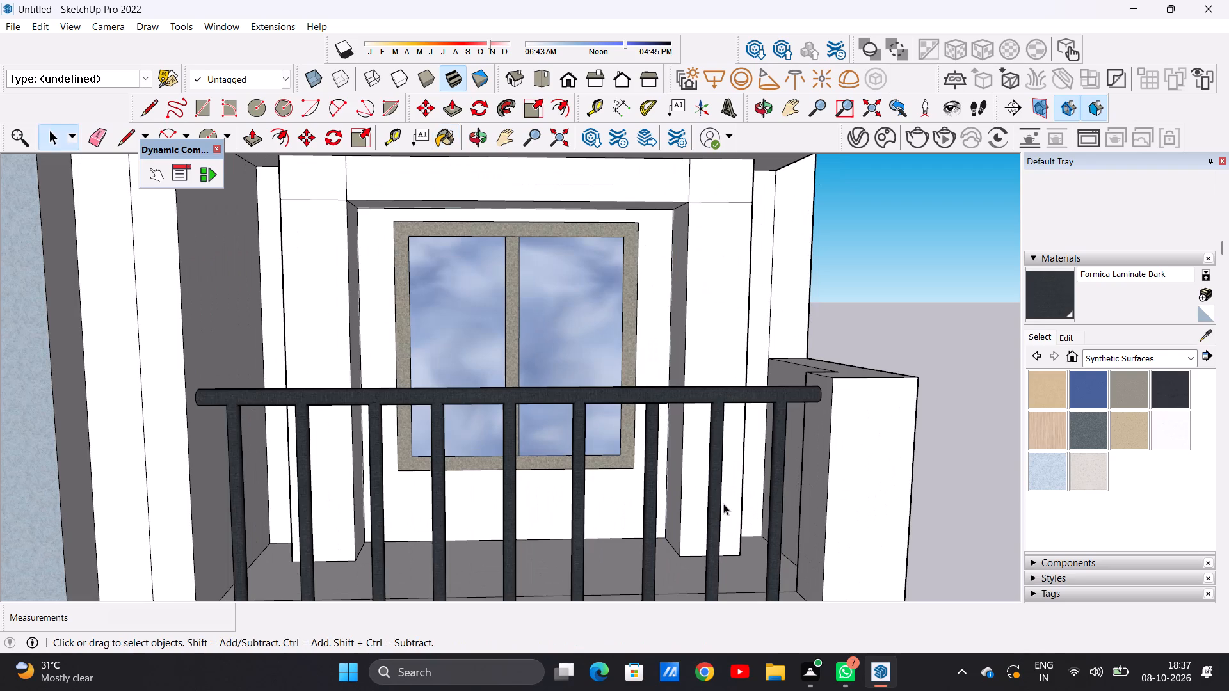
# Examine the shorter wing from an angle, including its top balcony beneath the tan panel.
pyautogui.scroll(-13, 712, 501)
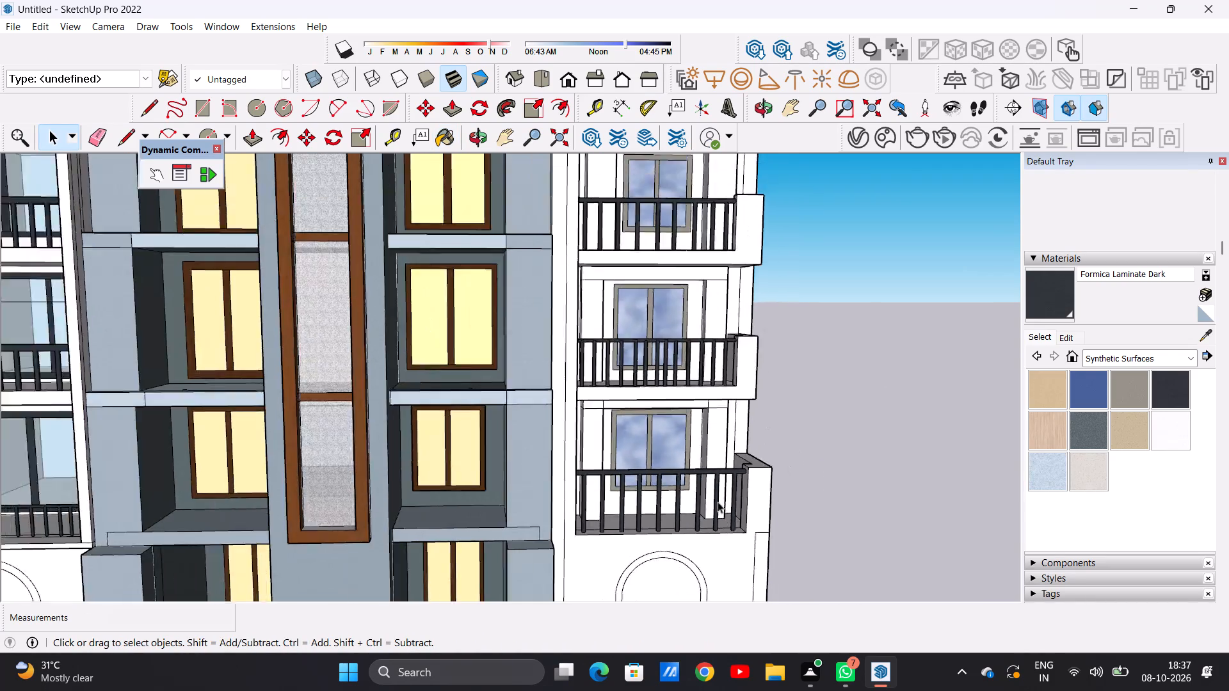
pyautogui.scroll(-13, 718, 502)
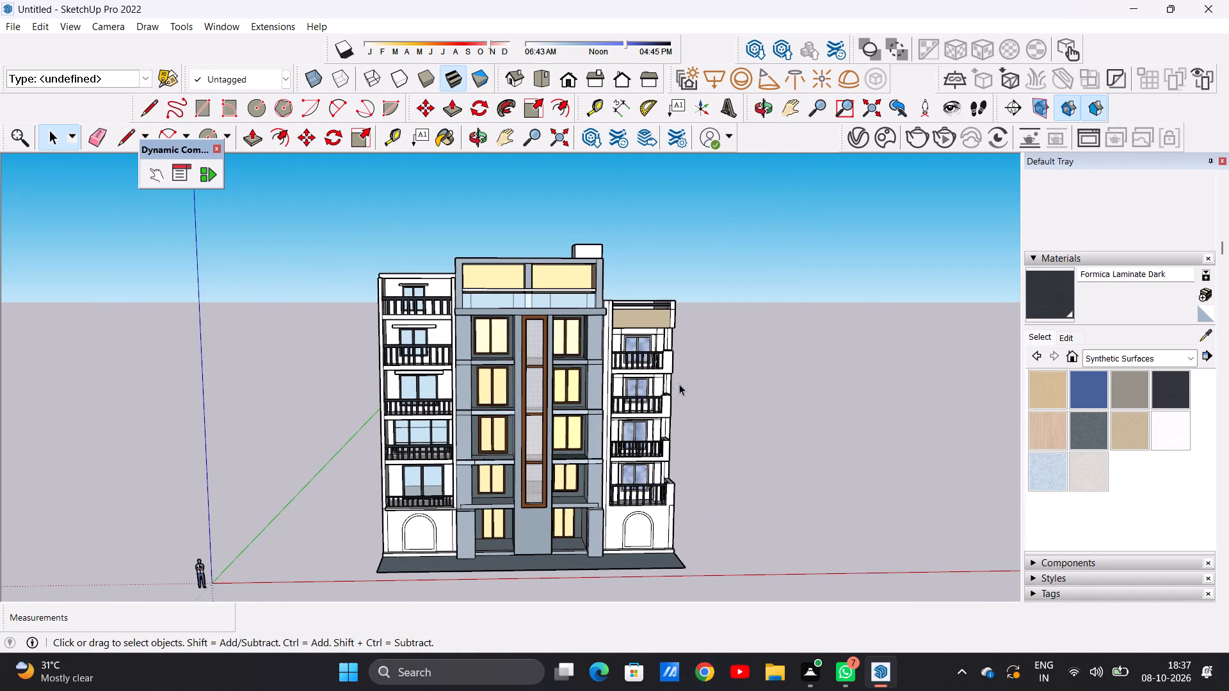
pyautogui.moveTo(679, 384); pyautogui.dragTo(485, 358, button='middle')
pyautogui.scroll(9, 674, 340)
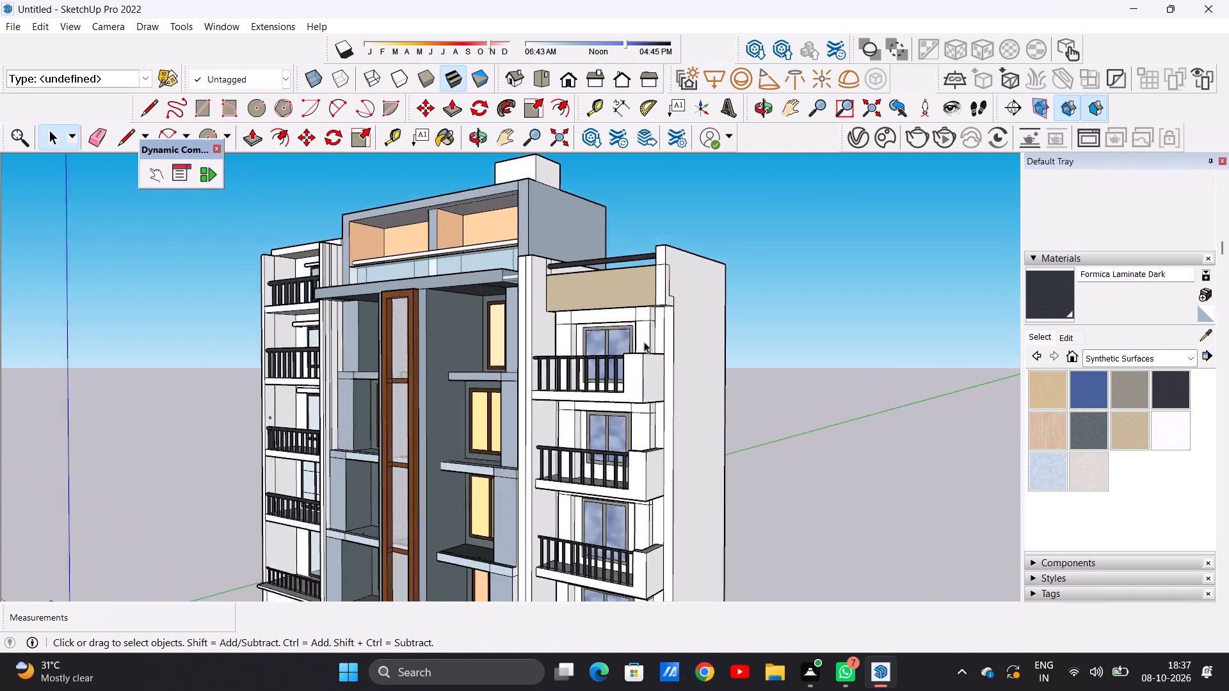
pyautogui.scroll(9, 644, 342)
pyautogui.moveTo(639, 363); pyautogui.dragTo(721, 411, button='middle')
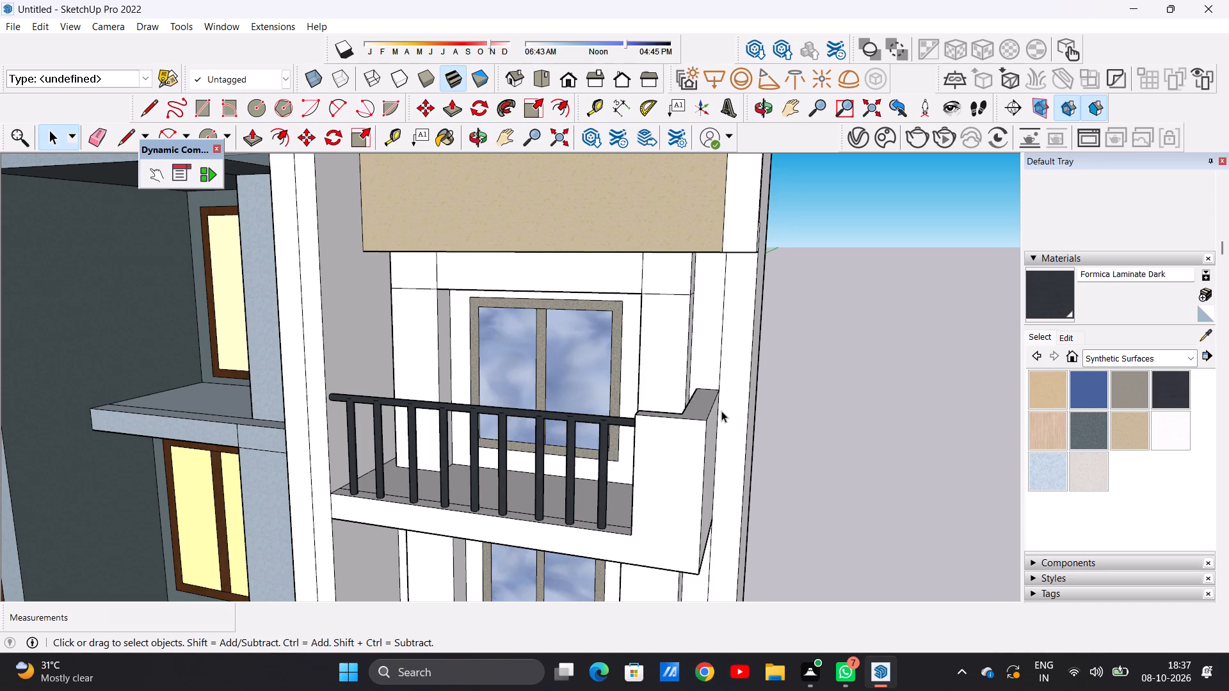
pyautogui.scroll(1, 721, 411)
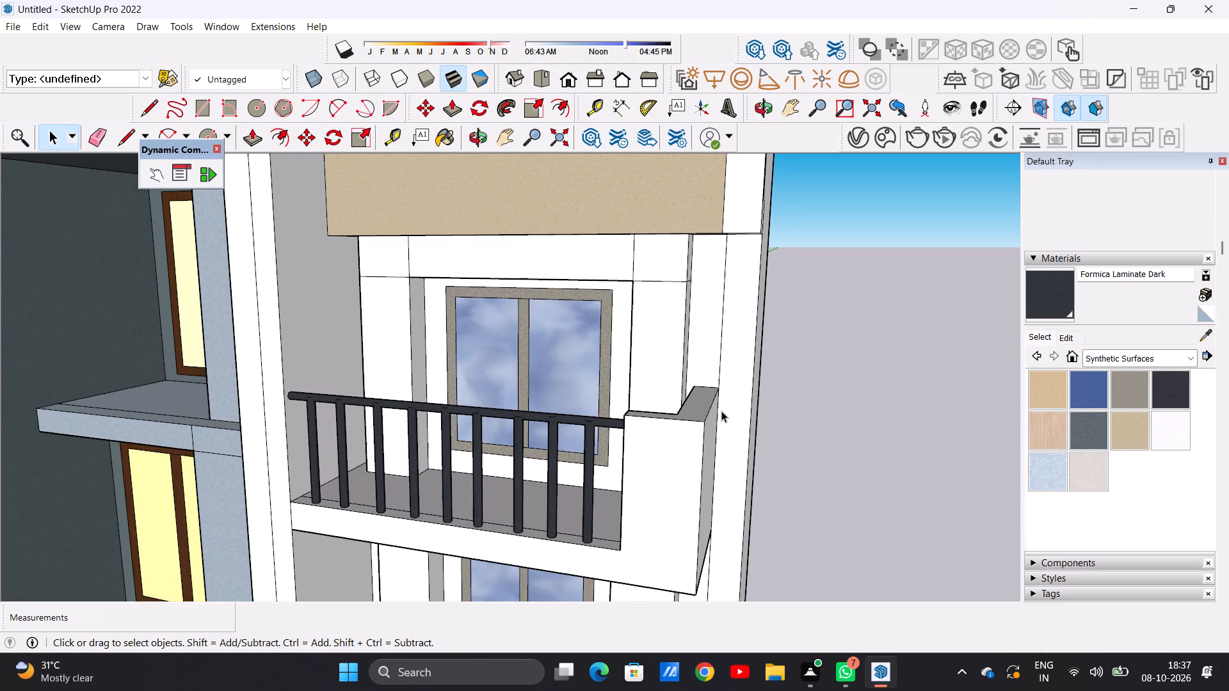
# Paint the back wall around the window of the taller wing's top balcony in Formica Laminate Light.
pyautogui.scroll(-17, 675, 401)
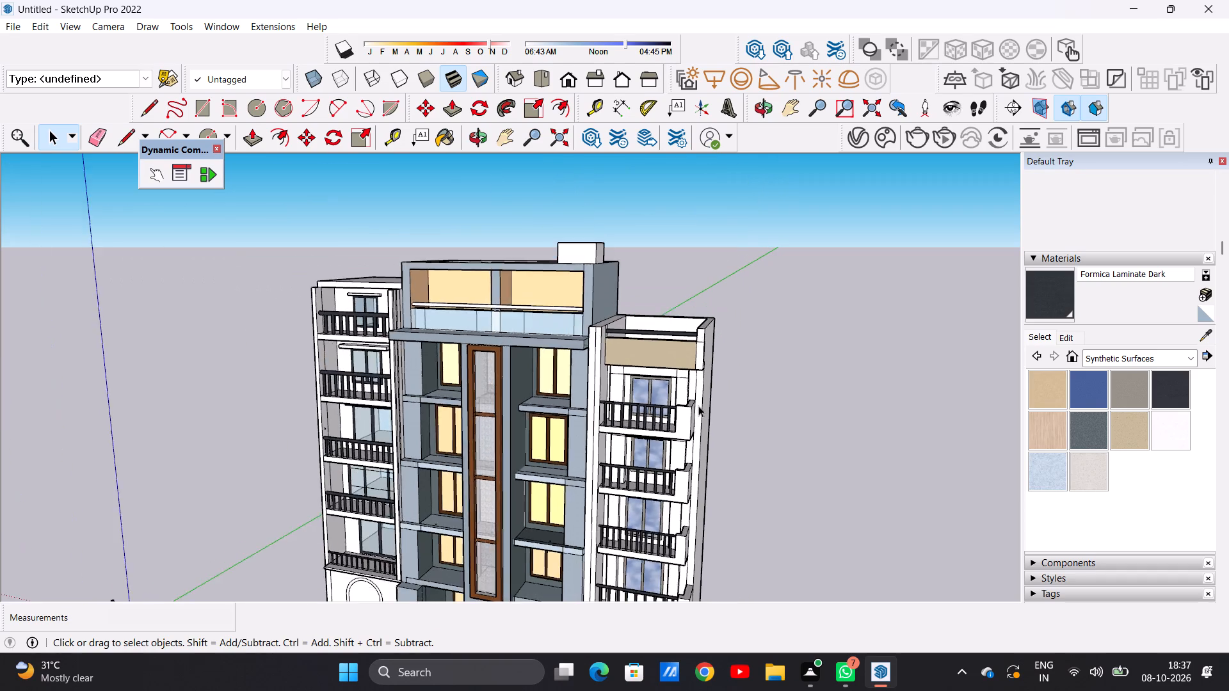
pyautogui.scroll(-3, 698, 406)
pyautogui.scroll(6, 368, 354)
pyautogui.scroll(3, 499, 350)
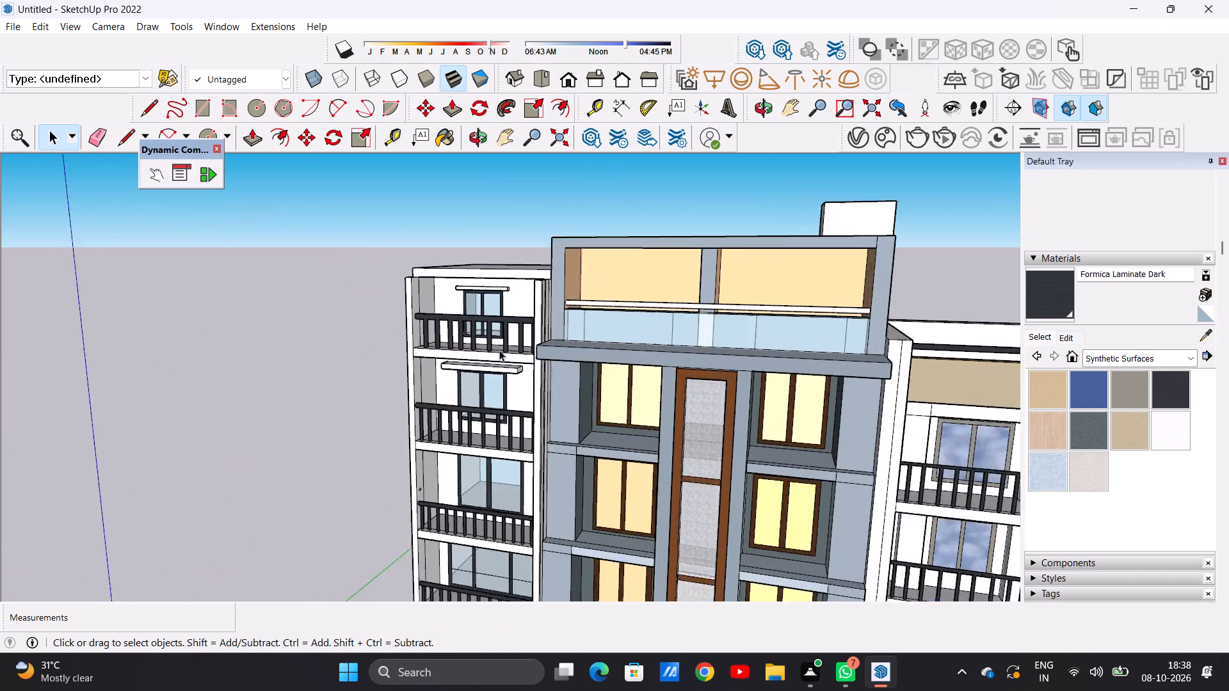
pyautogui.scroll(1, 499, 350)
pyautogui.moveTo(479, 353); pyautogui.dragTo(593, 340, button='middle')
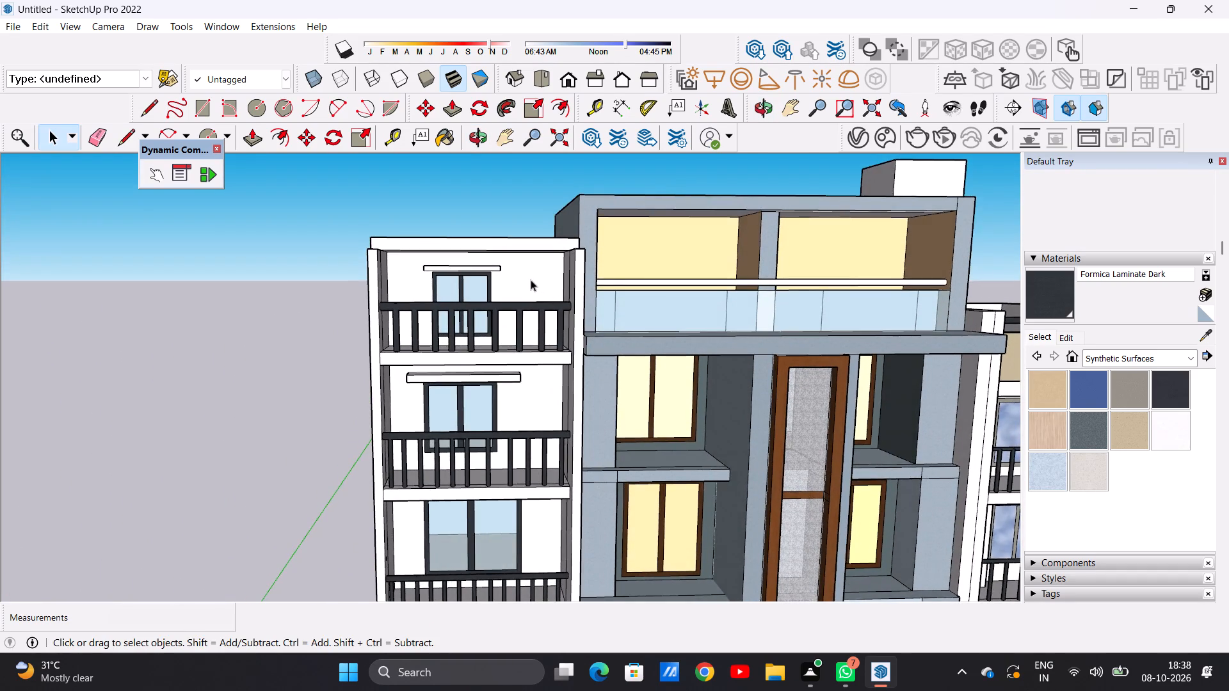
pyautogui.scroll(7, 531, 280)
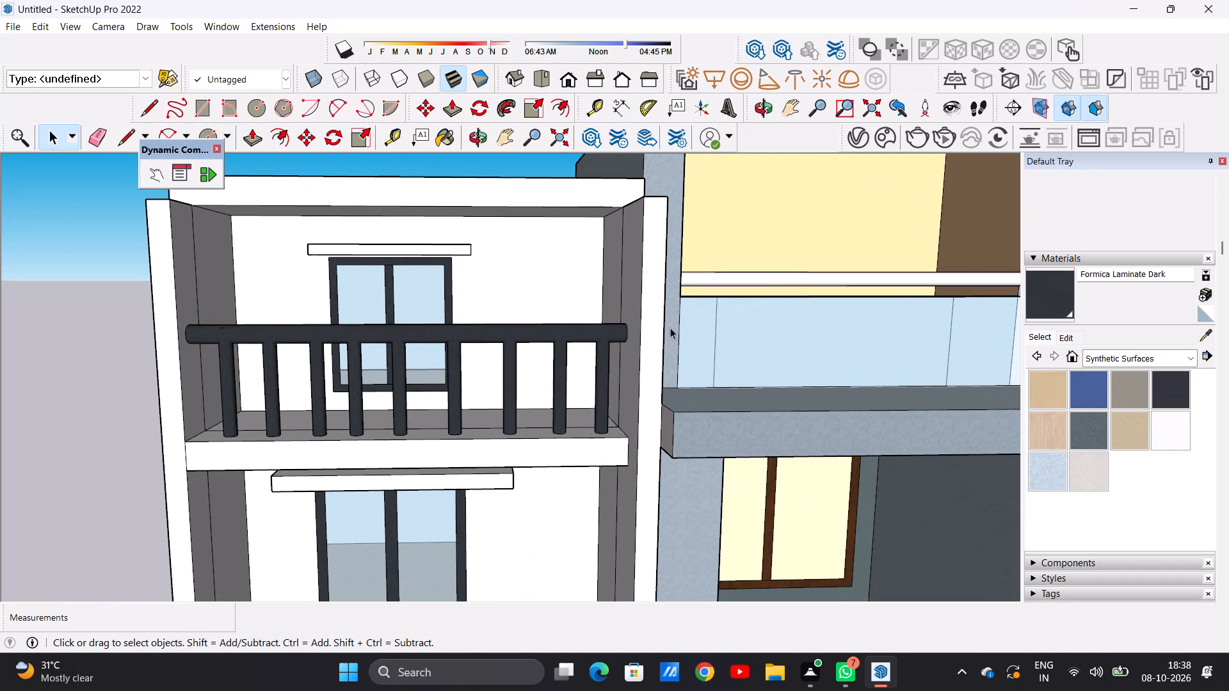
pyautogui.click(1057, 428)
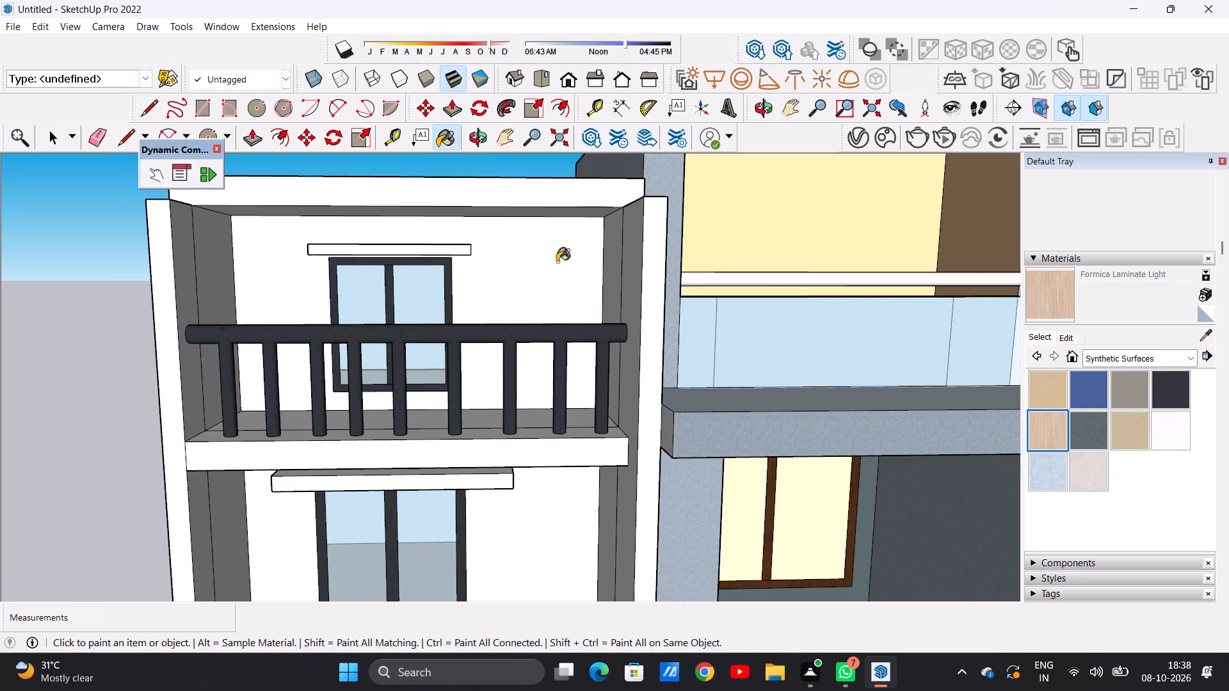
pyautogui.click(557, 262)
pyautogui.scroll(5, 543, 285)
pyautogui.scroll(-5, 539, 293)
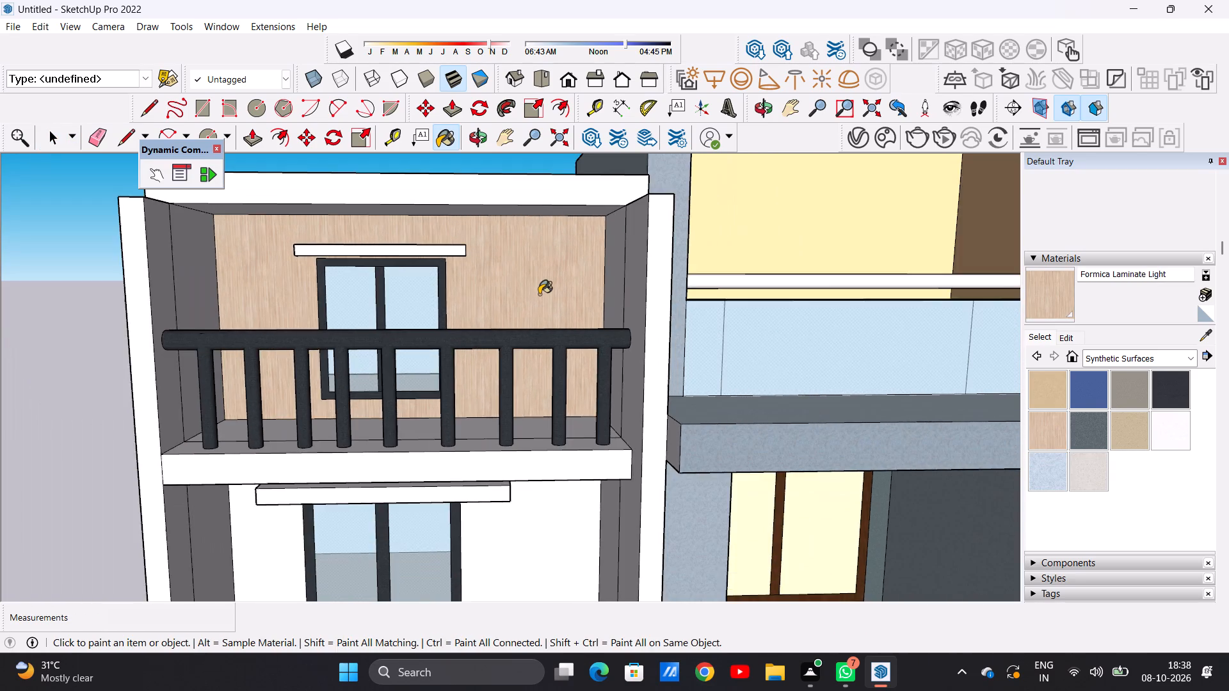
# Paint both inner side walls of the taller wing's top balcony, front sections included, in Formica Laminate Light.
pyautogui.scroll(-3, 539, 294)
pyautogui.moveTo(536, 298); pyautogui.dragTo(554, 310, button='middle')
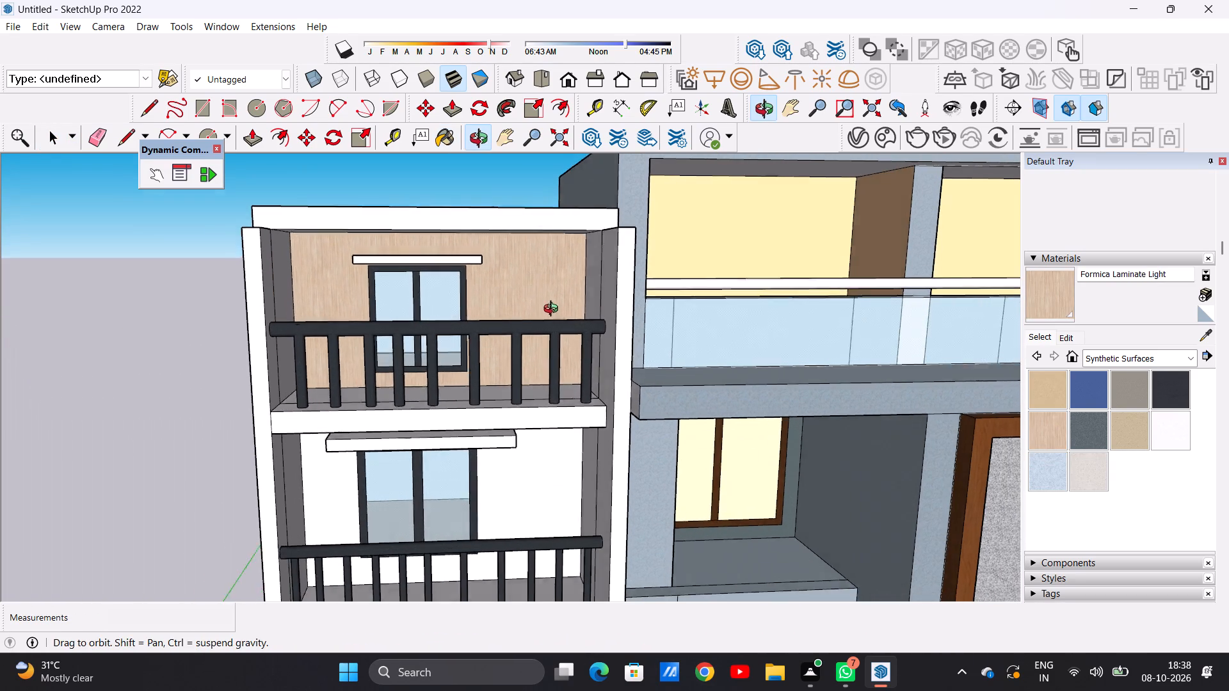
pyautogui.moveTo(554, 310); pyautogui.dragTo(621, 330, button='middle')
pyautogui.scroll(7, 575, 266)
pyautogui.click(576, 267)
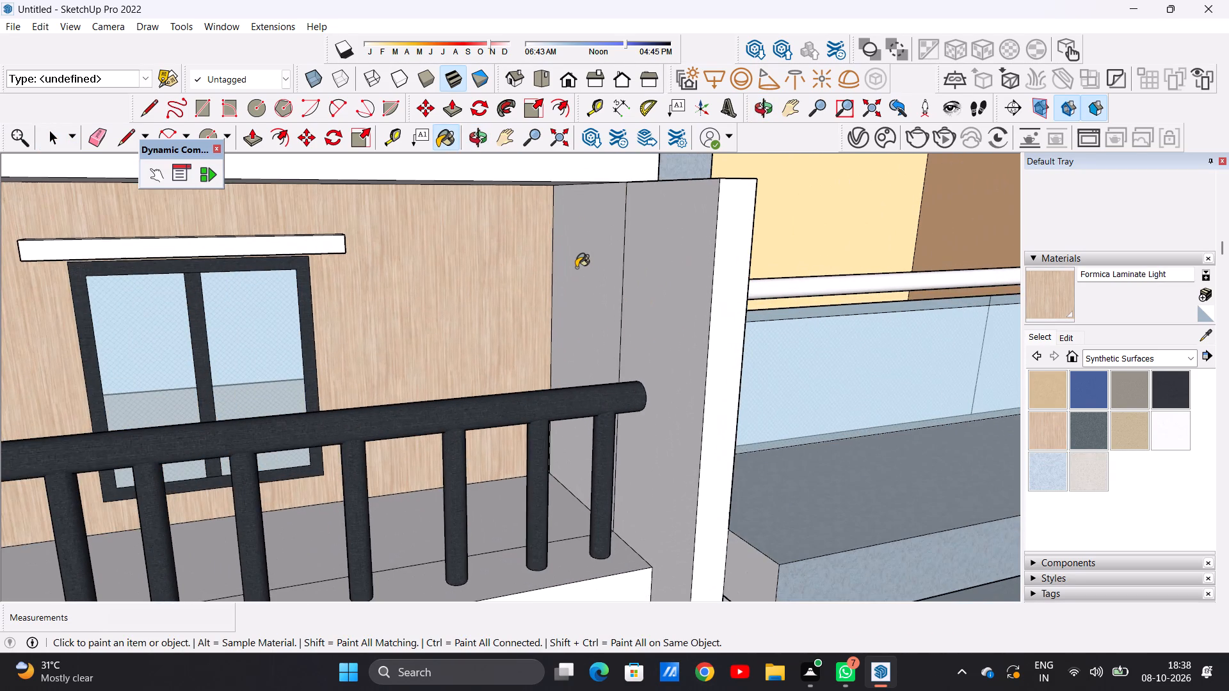
pyautogui.click(659, 296)
pyautogui.scroll(-8, 543, 305)
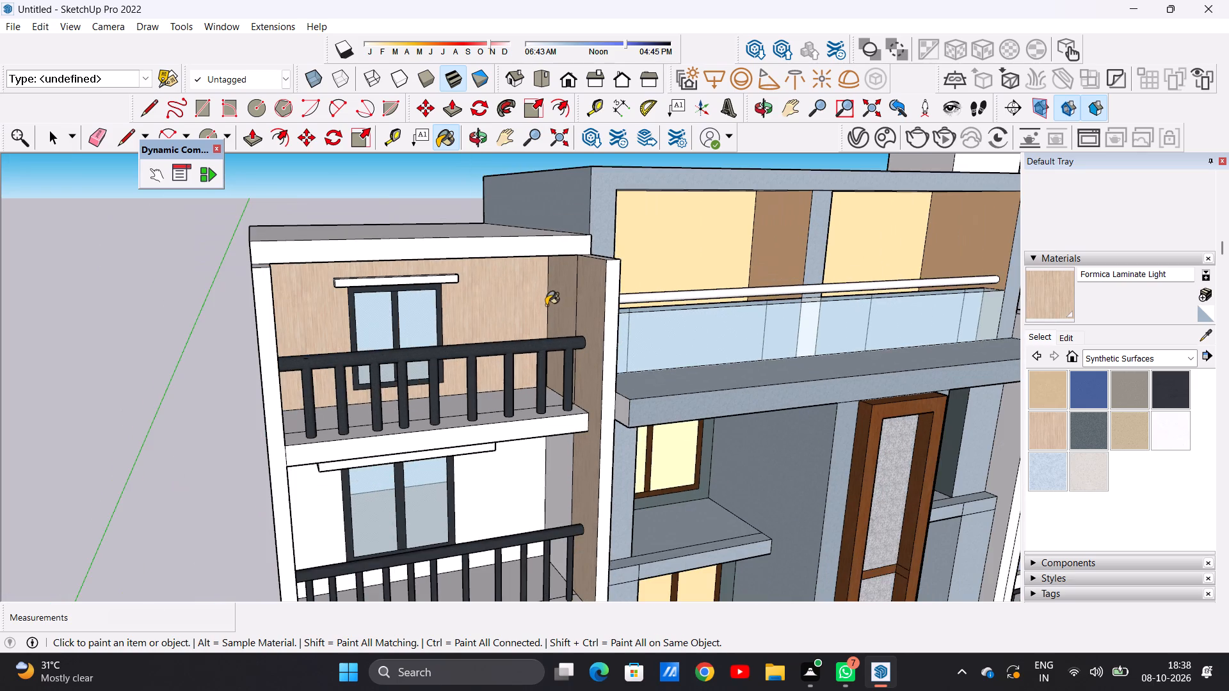
pyautogui.moveTo(569, 343); pyautogui.dragTo(344, 262, button='middle')
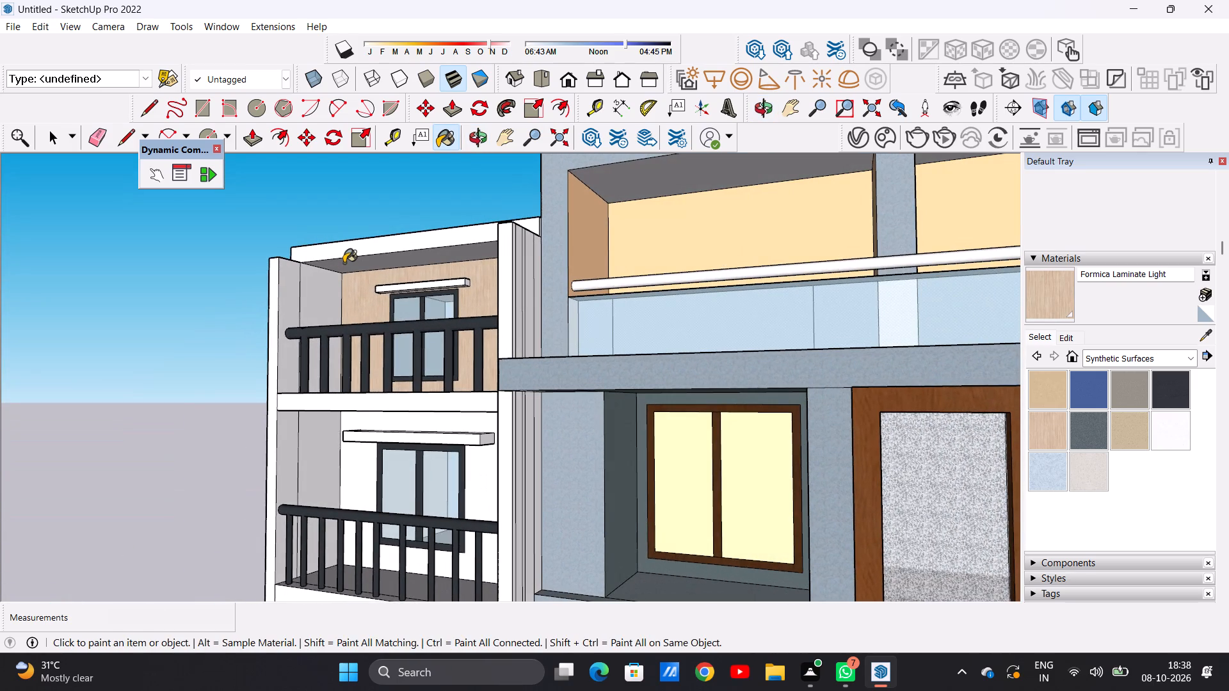
pyautogui.scroll(11, 343, 287)
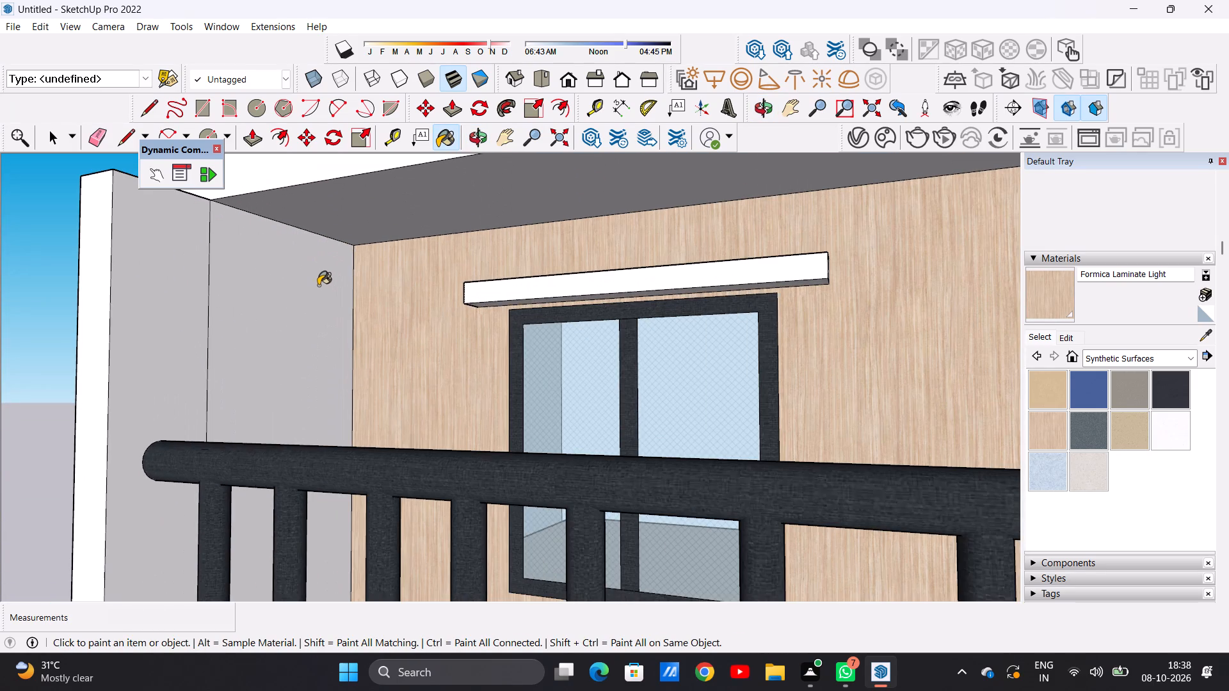
pyautogui.click(316, 285)
pyautogui.click(181, 322)
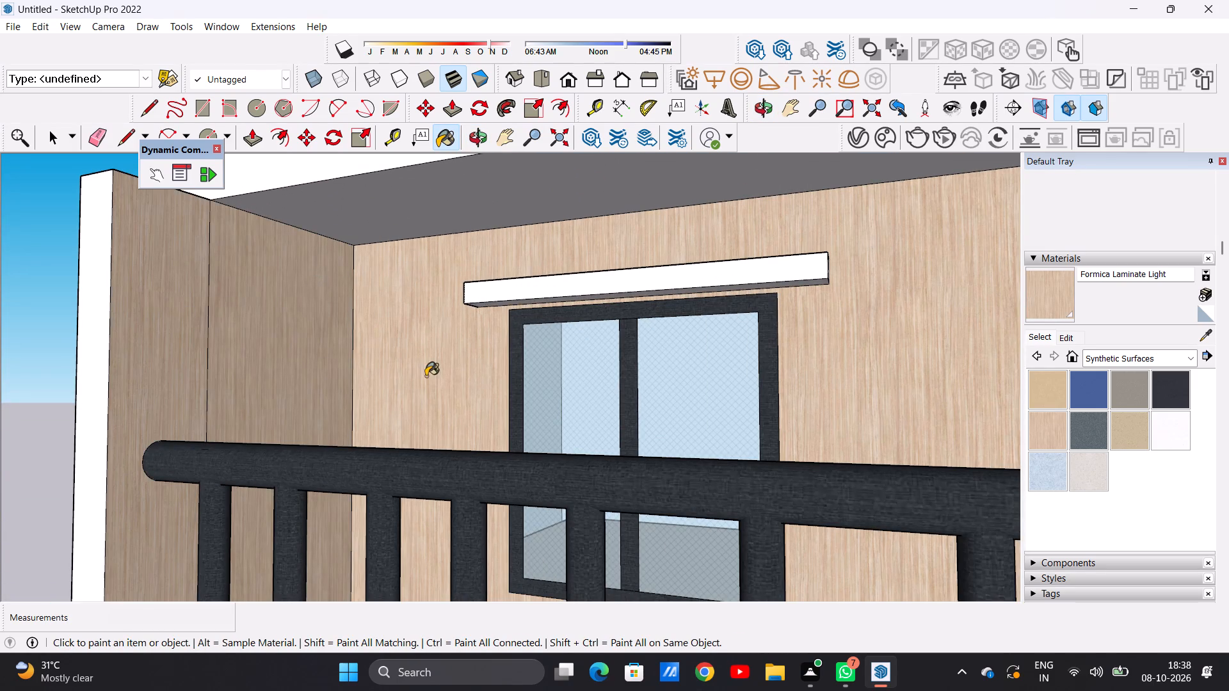
# Paint the front face of the taller wing's outer pillar in Formica Laminate Light.
pyautogui.scroll(-3, 426, 376)
pyautogui.scroll(-13, 604, 401)
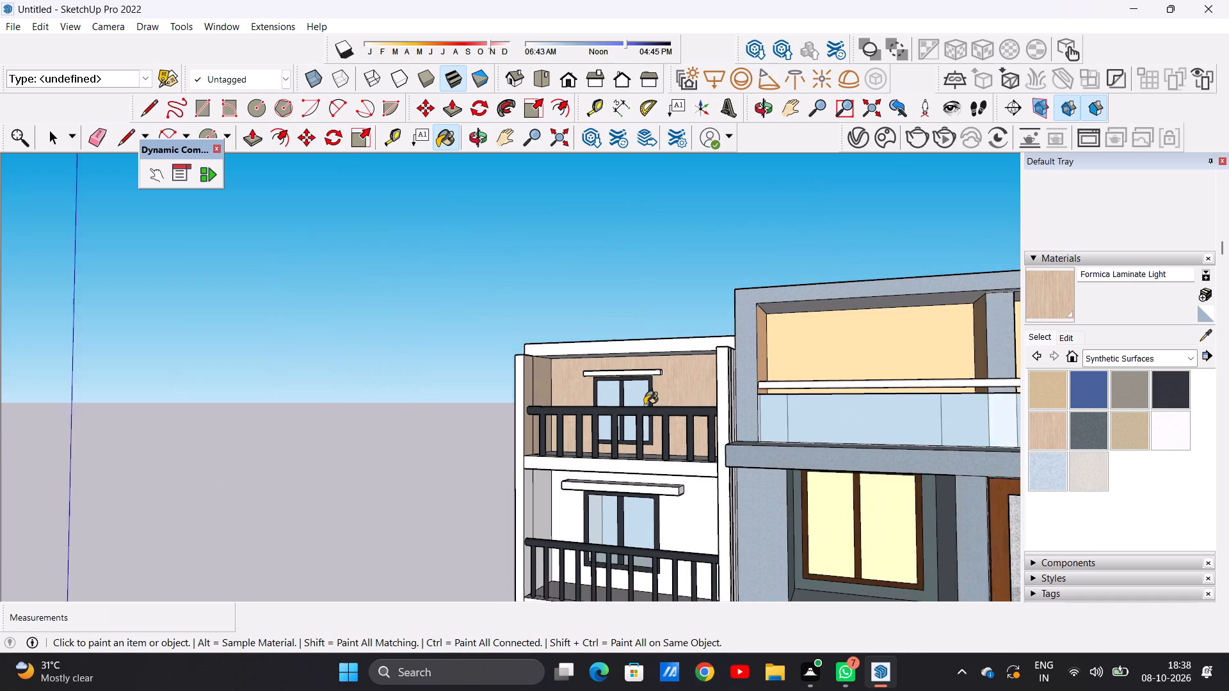
pyautogui.scroll(-3, 645, 405)
pyautogui.moveTo(604, 438); pyautogui.dragTo(671, 443, button='middle')
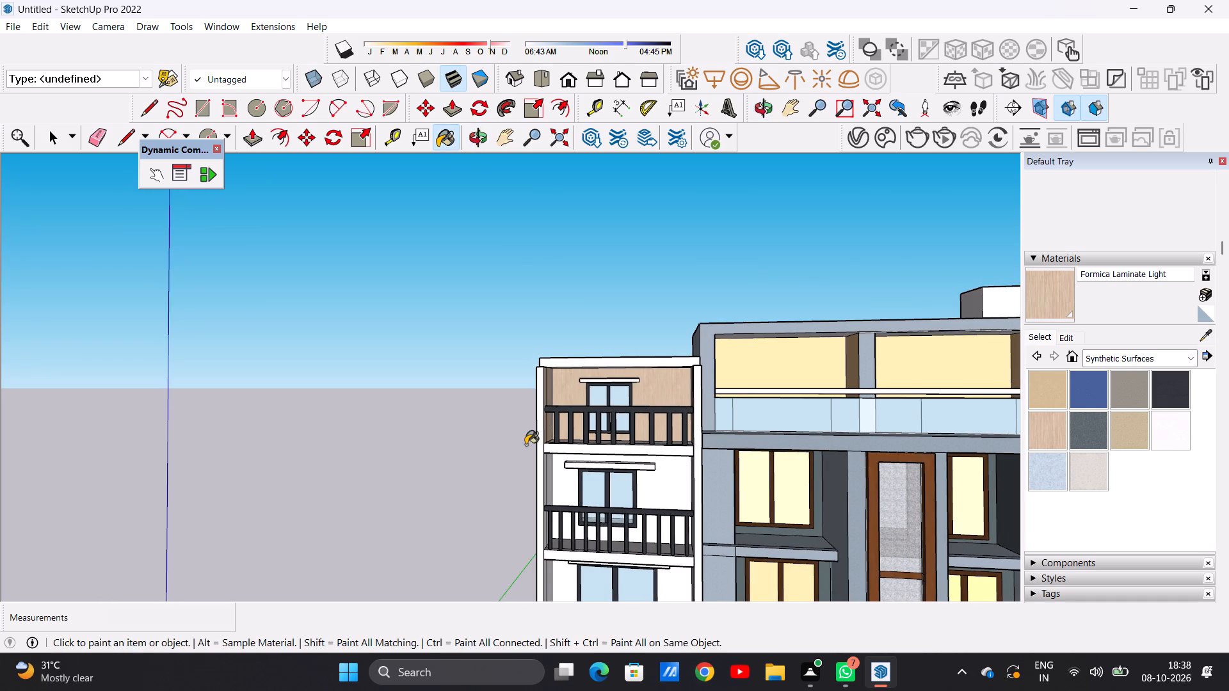
pyautogui.scroll(13, 534, 447)
pyautogui.click(543, 424)
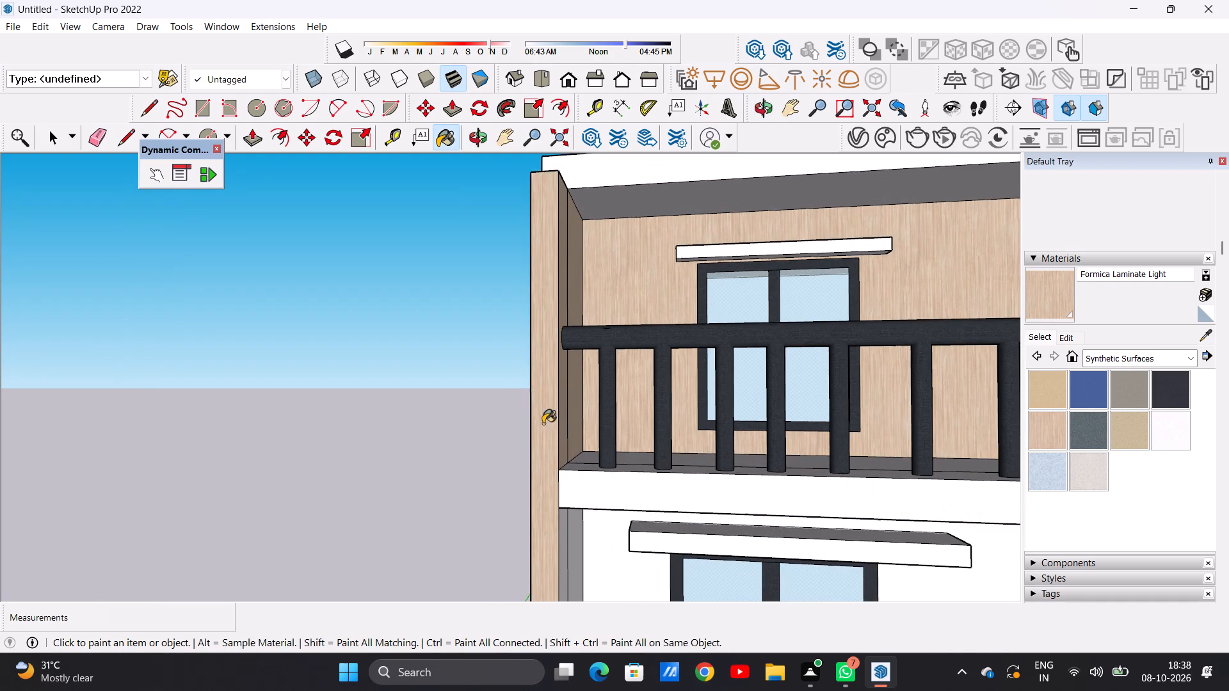
# Paint the front face of the taller wing's pillar beside the central block in Formica Laminate Light.
pyautogui.scroll(-13, 529, 456)
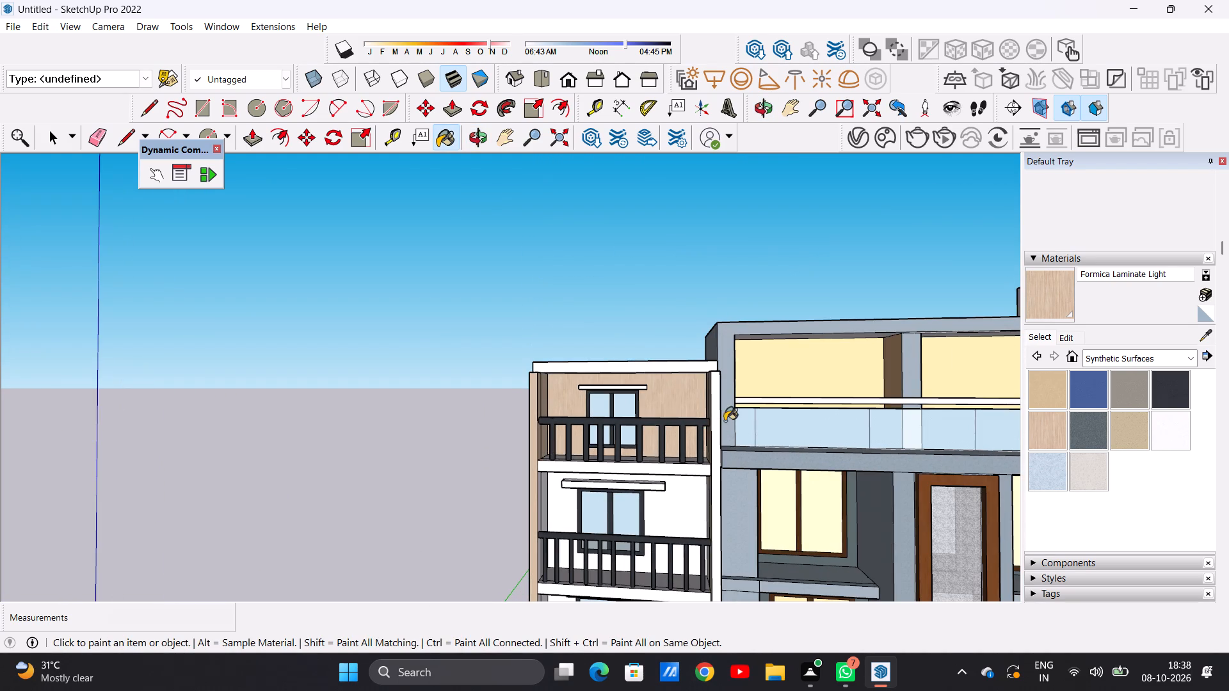
pyautogui.scroll(17, 725, 421)
pyautogui.click(712, 420)
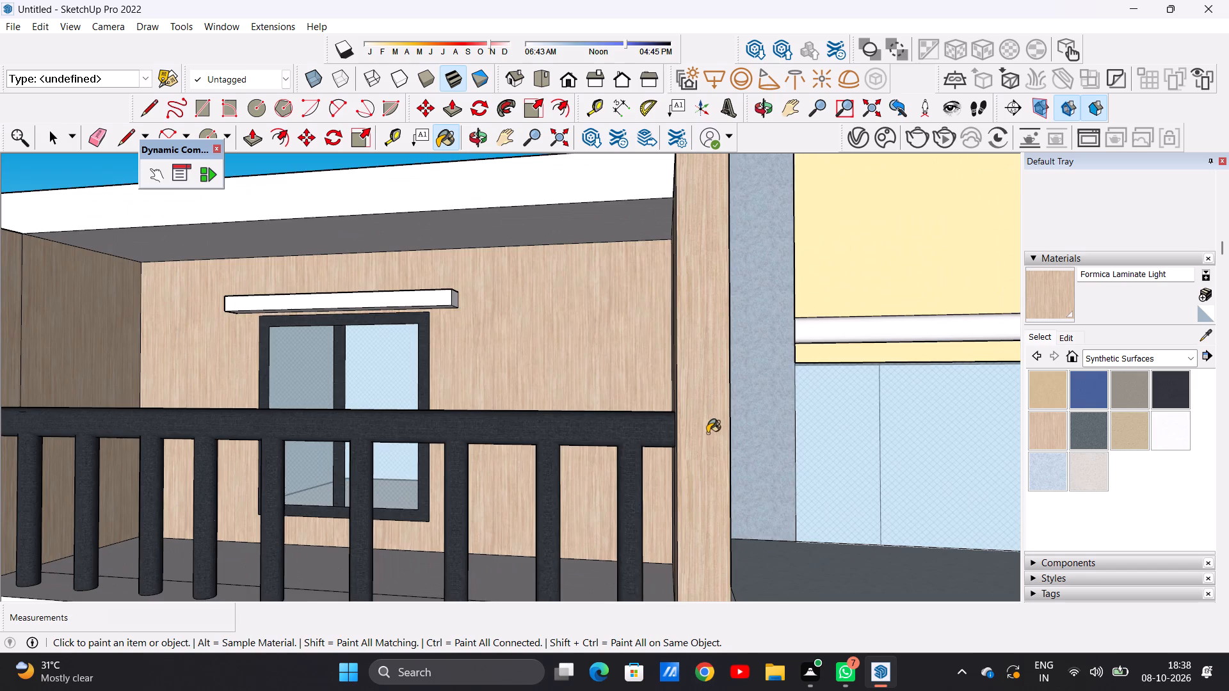
# Paint the front edge of the roof slab above the taller wing's top balcony in Formica Laminate Light.
pyautogui.scroll(-15, 704, 452)
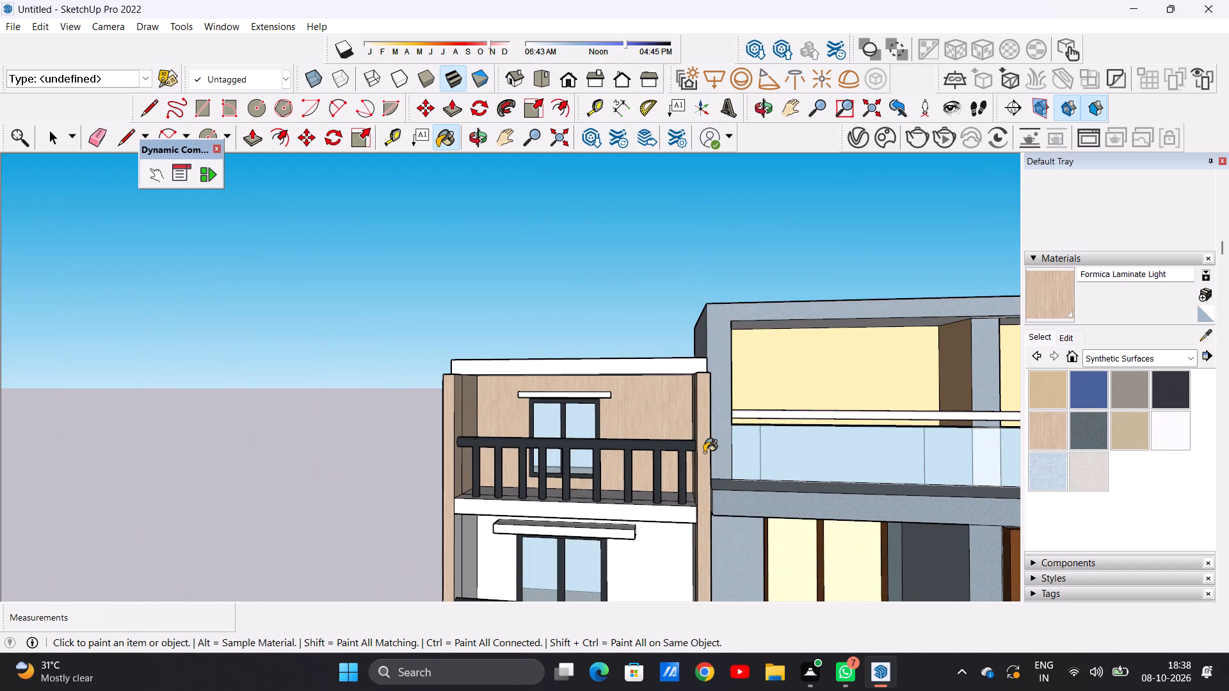
pyautogui.scroll(10, 666, 361)
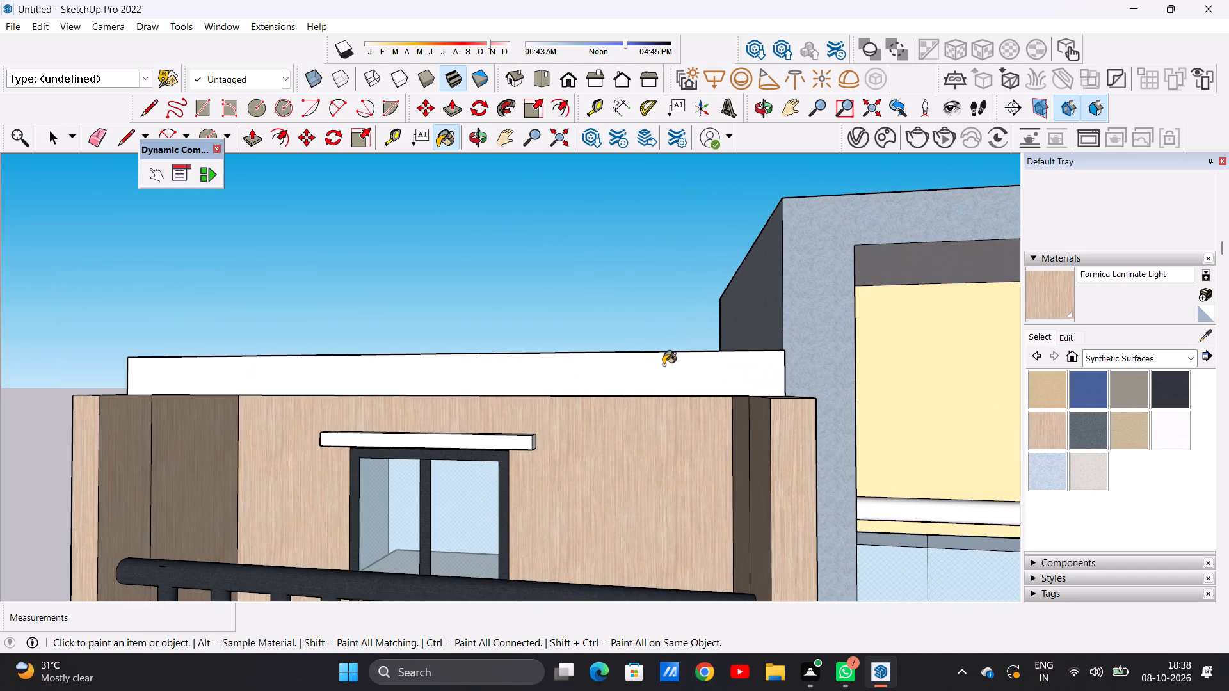
pyautogui.click(663, 367)
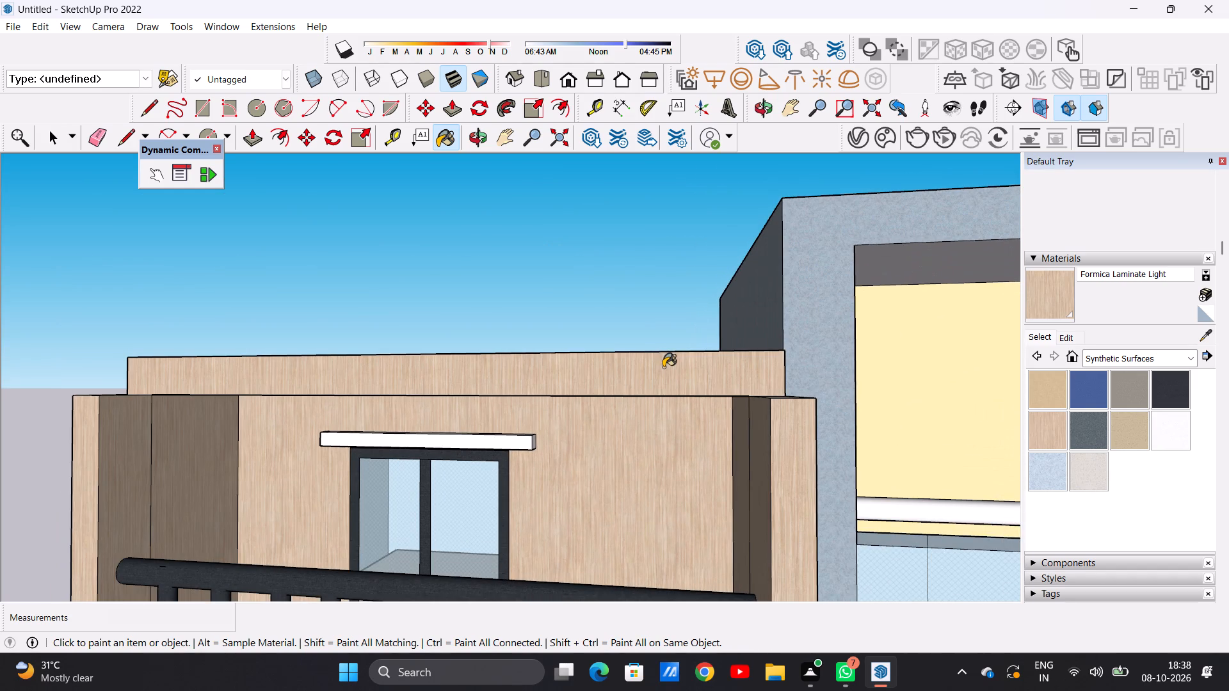
# Paint the back wall of the taller wing's second balcony from the top in Formica Laminate Light.
pyautogui.scroll(-19, 606, 396)
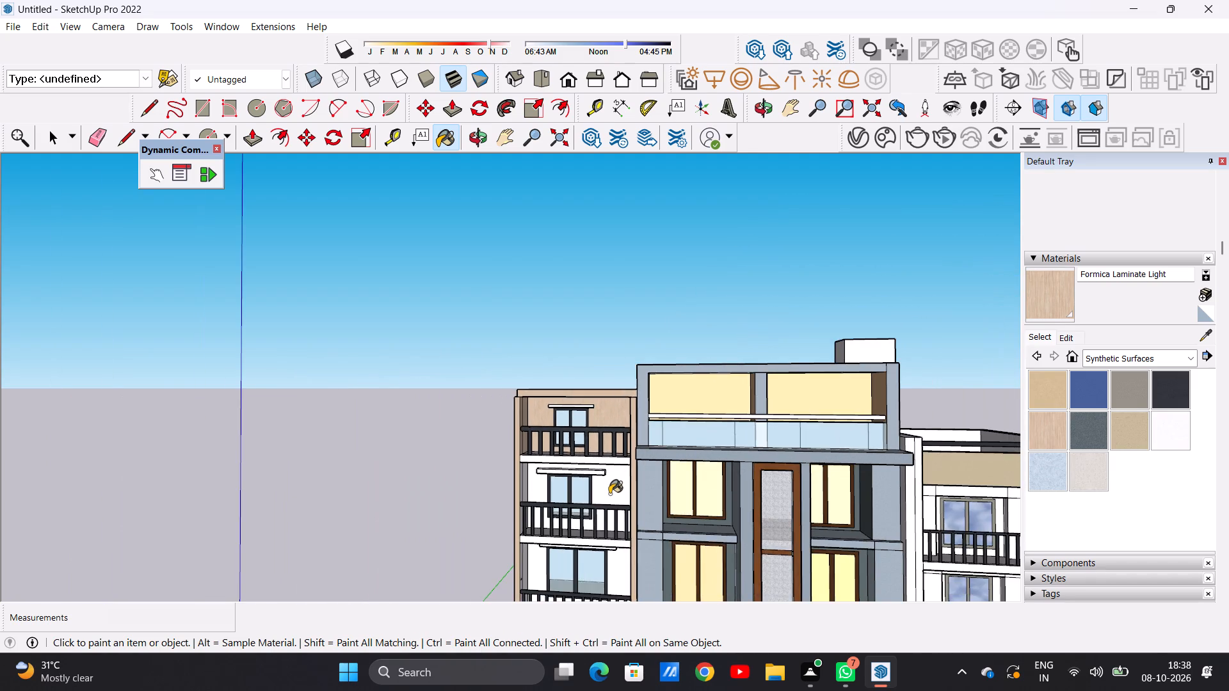
pyautogui.scroll(20, 609, 498)
pyautogui.click(597, 461)
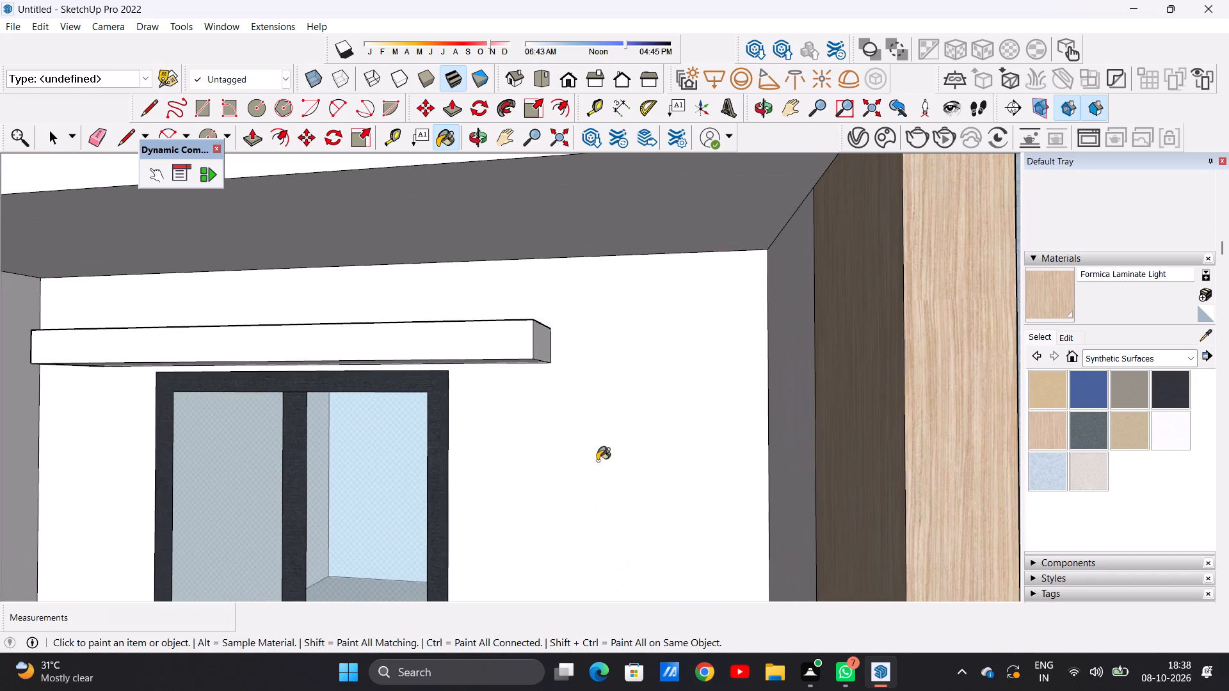
# Paint the inner side walls of the second balcony from the top in Formica Laminate Light.
pyautogui.scroll(-12, 632, 465)
pyautogui.moveTo(550, 465); pyautogui.dragTo(715, 480, button='middle')
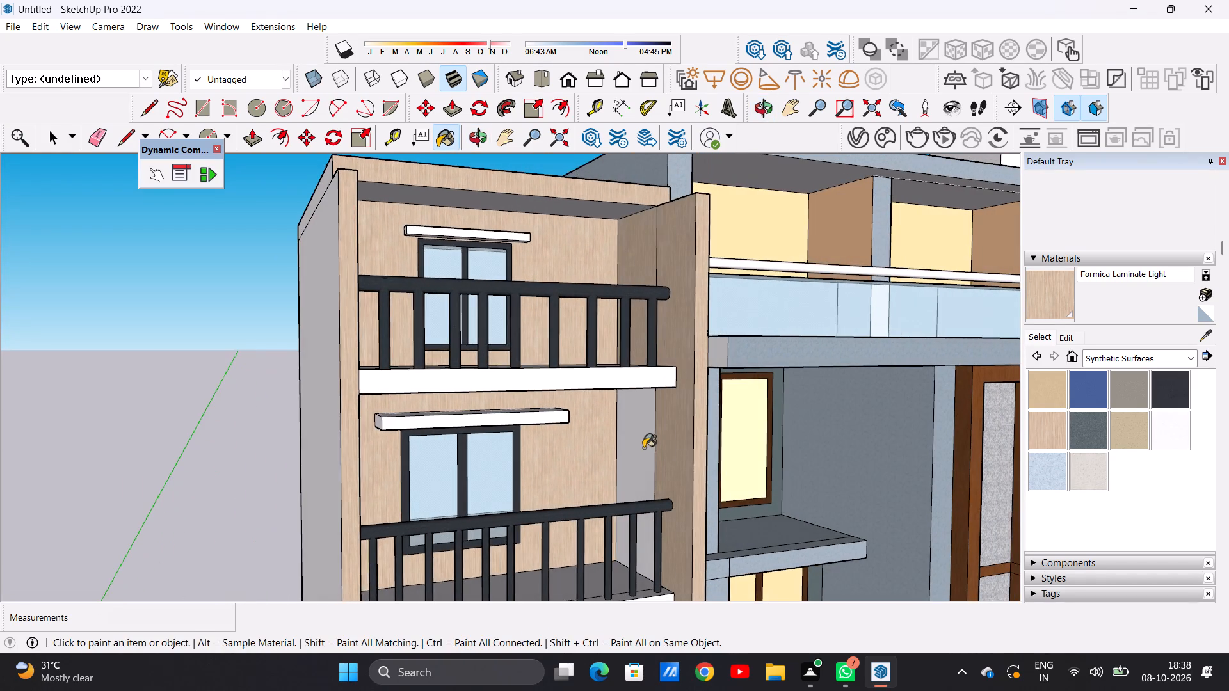
pyautogui.scroll(11, 637, 440)
pyautogui.click(637, 440)
pyautogui.scroll(-9, 646, 441)
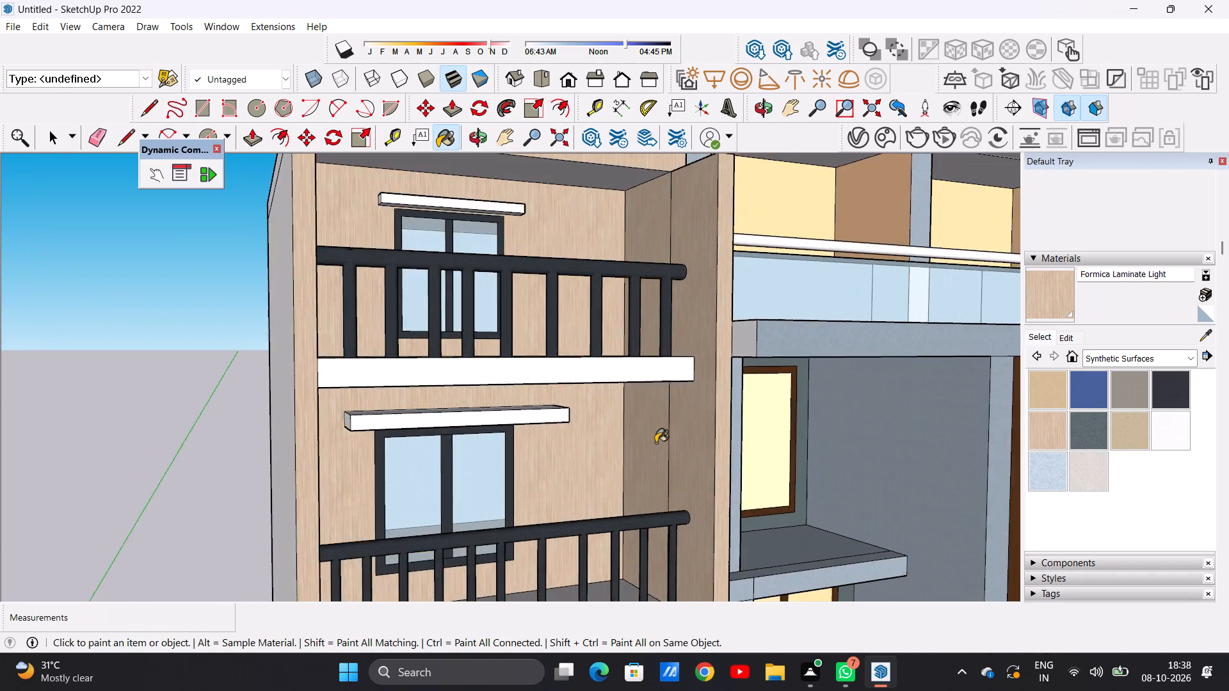
pyautogui.scroll(-5, 655, 443)
pyautogui.moveTo(658, 443); pyautogui.dragTo(385, 423, button='middle')
pyautogui.scroll(6, 401, 417)
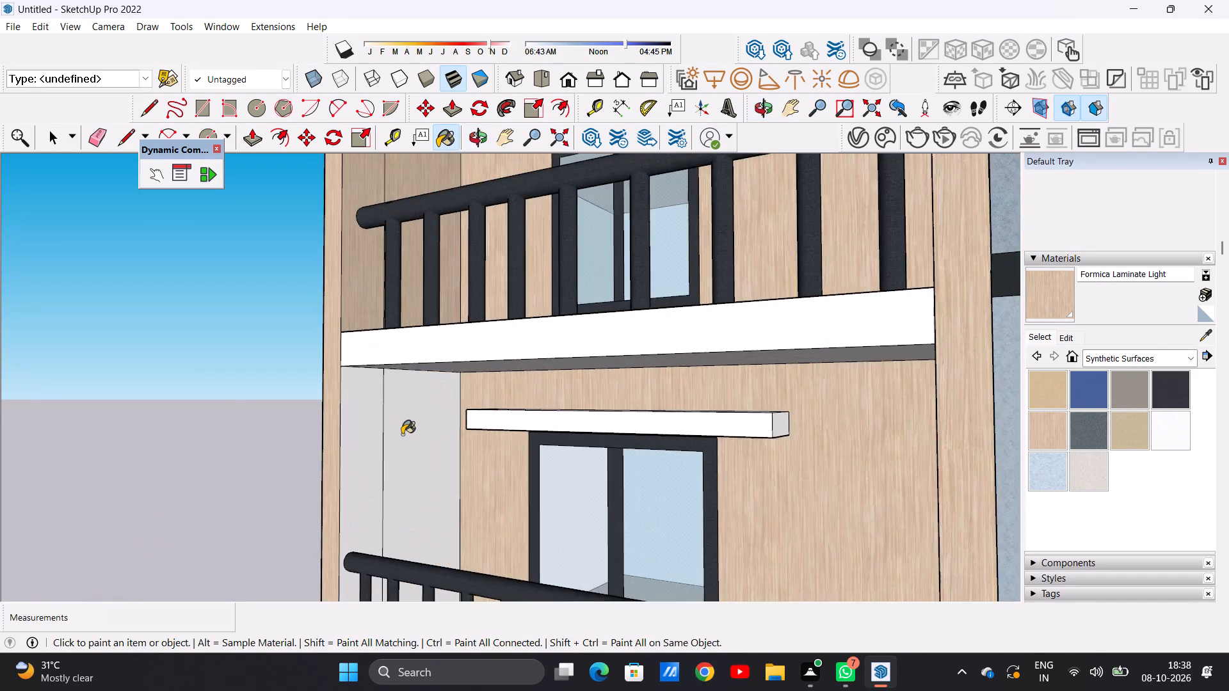
pyautogui.scroll(7, 402, 434)
pyautogui.click(410, 427)
pyautogui.click(332, 438)
# Paint the back wall of the taller wing's third balcony from the top in Formica Laminate Light.
pyautogui.scroll(-5, 488, 470)
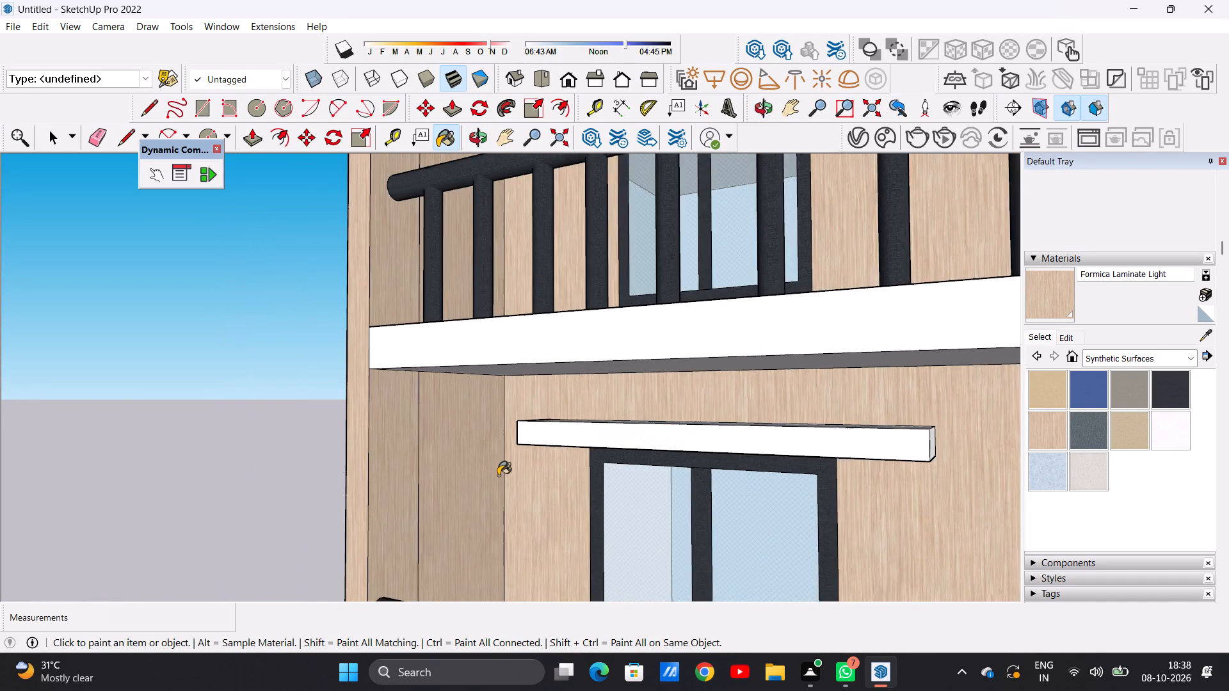
pyautogui.scroll(-11, 498, 475)
pyautogui.moveTo(579, 481); pyautogui.dragTo(617, 482, button='middle')
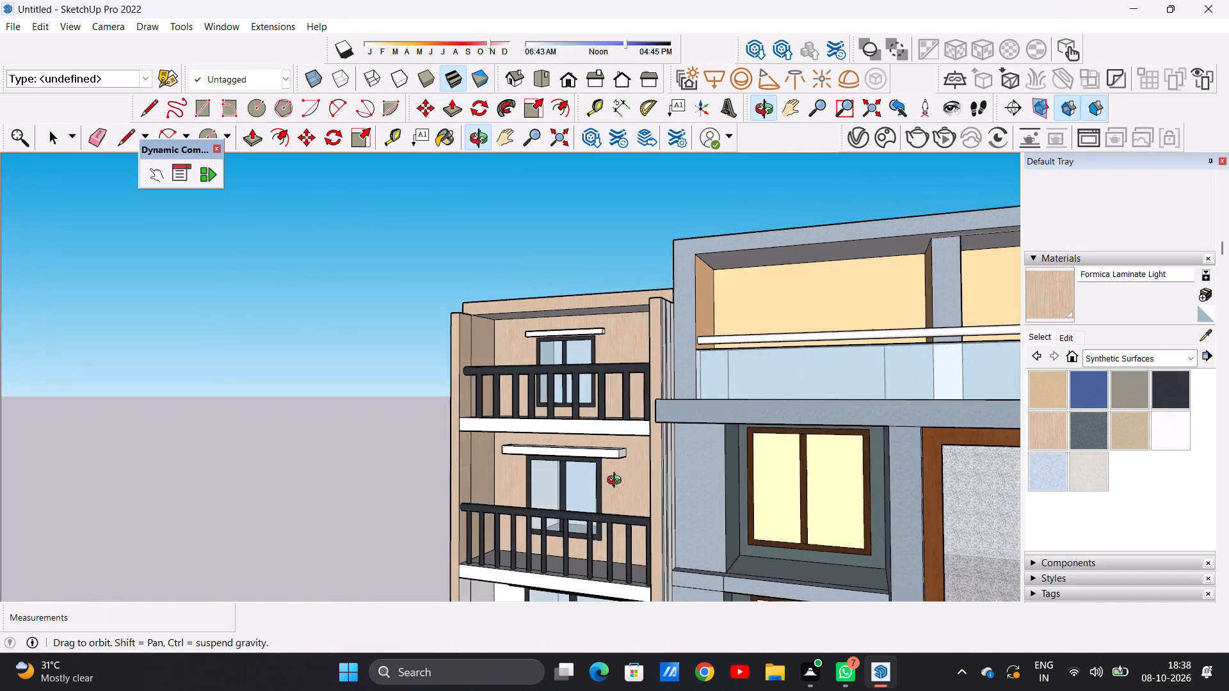
pyautogui.moveTo(617, 482); pyautogui.dragTo(691, 482, button='middle')
pyautogui.scroll(-9, 620, 474)
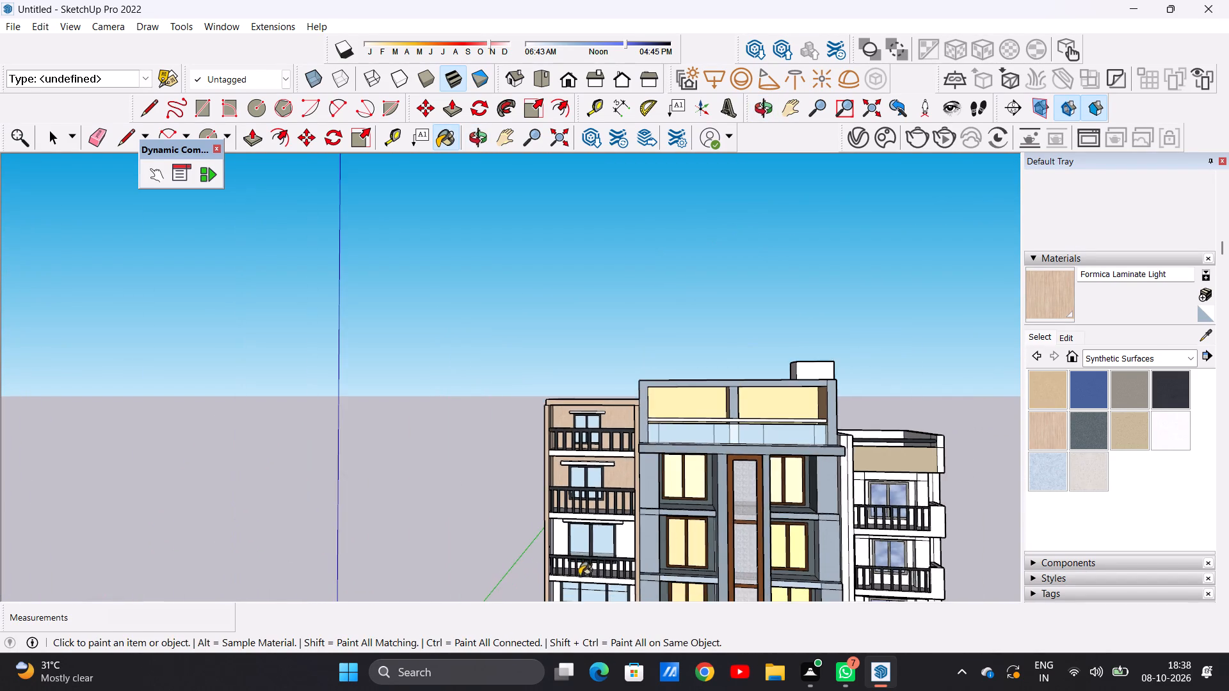
pyautogui.scroll(7, 579, 576)
pyautogui.scroll(4, 636, 568)
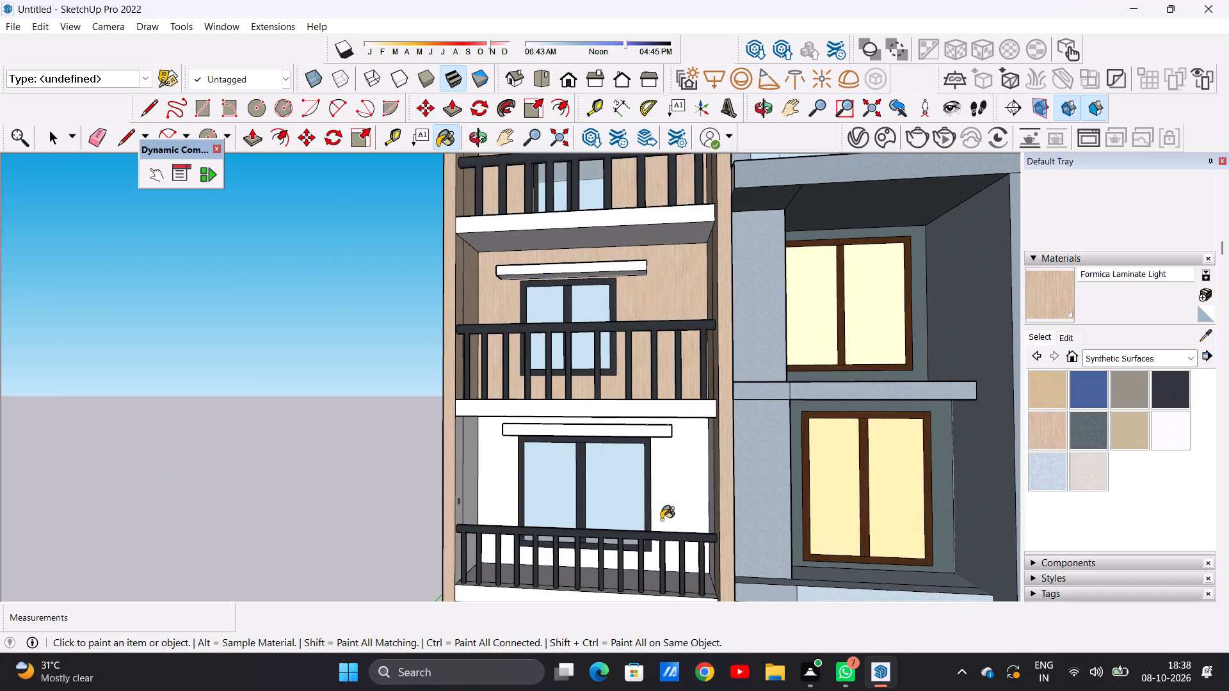
pyautogui.scroll(1, 666, 493)
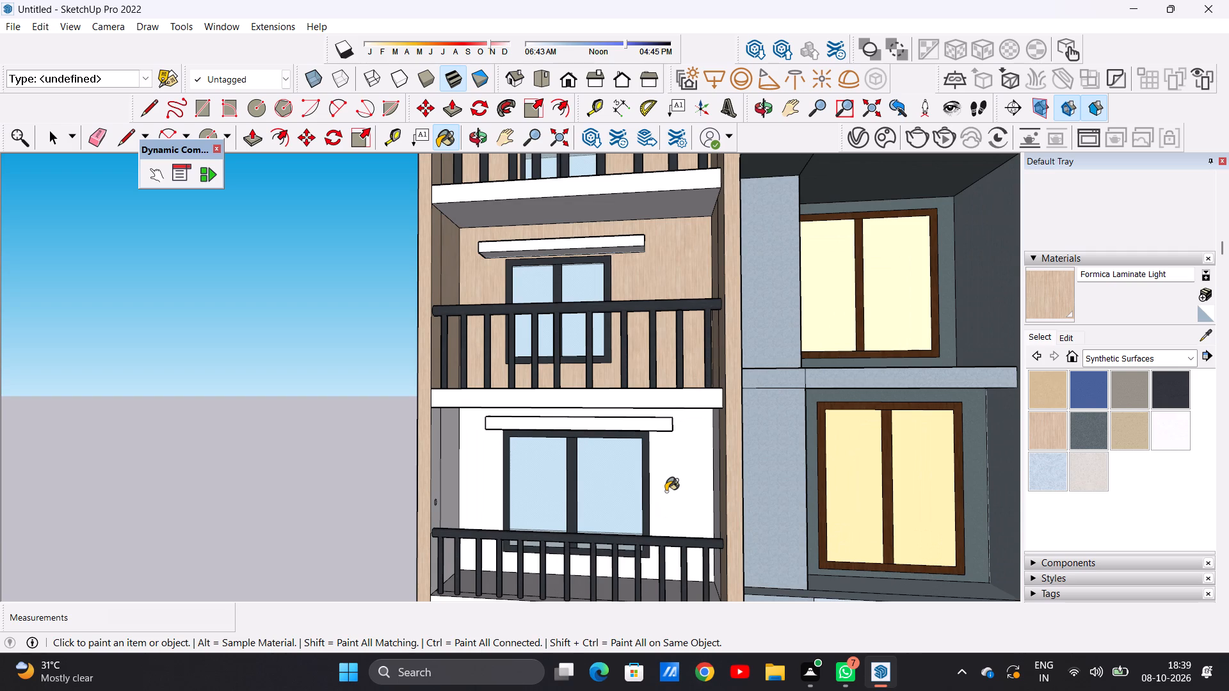
pyautogui.scroll(5, 689, 545)
pyautogui.scroll(5, 695, 468)
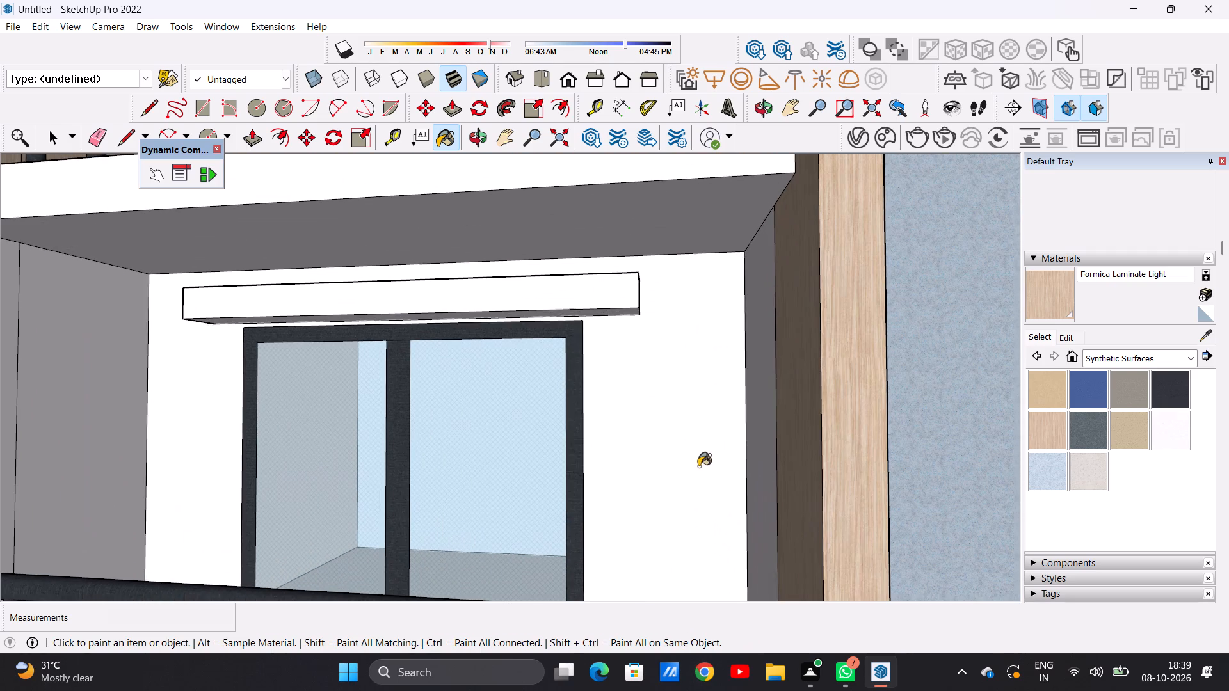
pyautogui.click(685, 440)
# Paint the third balcony's inner side wall nearest the central block in Formica Laminate Light.
pyautogui.scroll(-5, 779, 399)
pyautogui.scroll(-3, 644, 393)
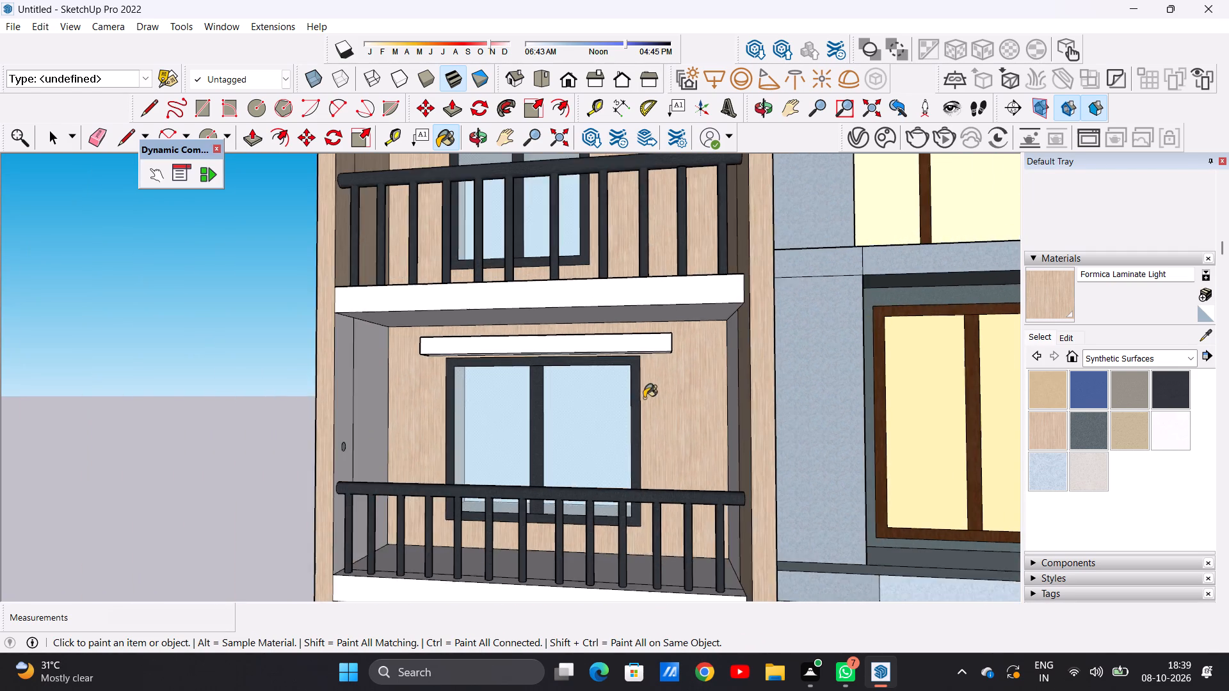
pyautogui.scroll(-7, 644, 411)
pyautogui.moveTo(625, 413); pyautogui.dragTo(729, 437, button='middle')
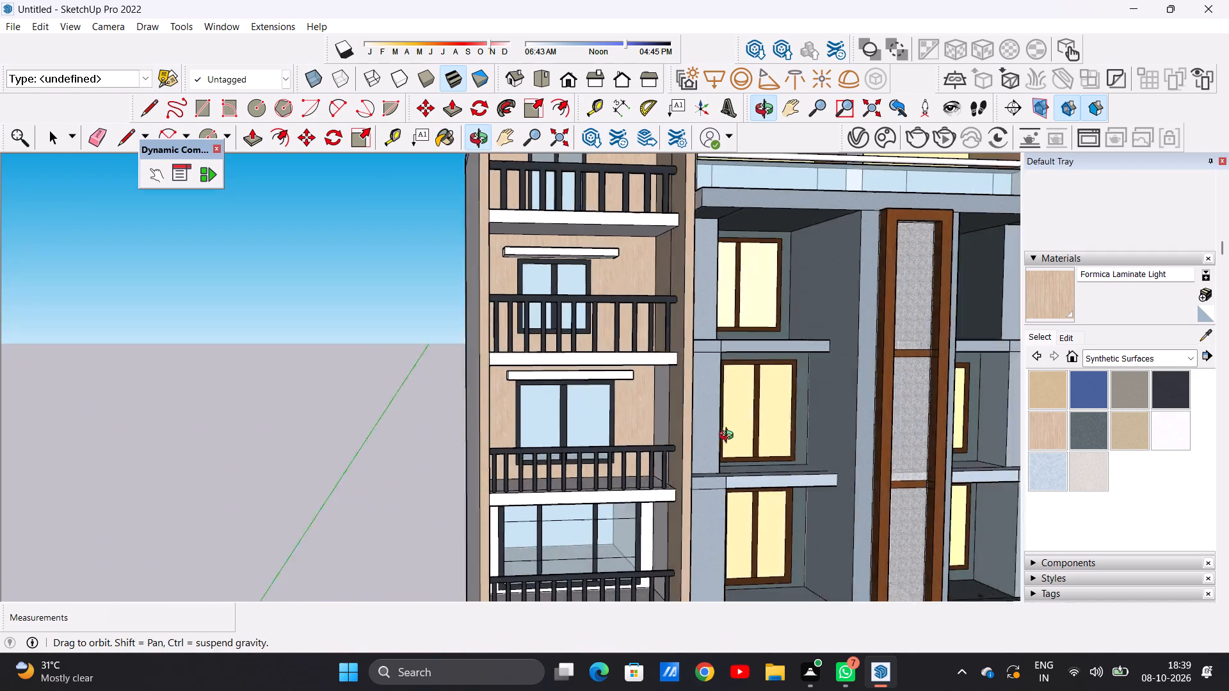
pyautogui.moveTo(729, 437); pyautogui.dragTo(758, 439, button='middle')
pyautogui.scroll(14, 641, 403)
pyautogui.click(653, 405)
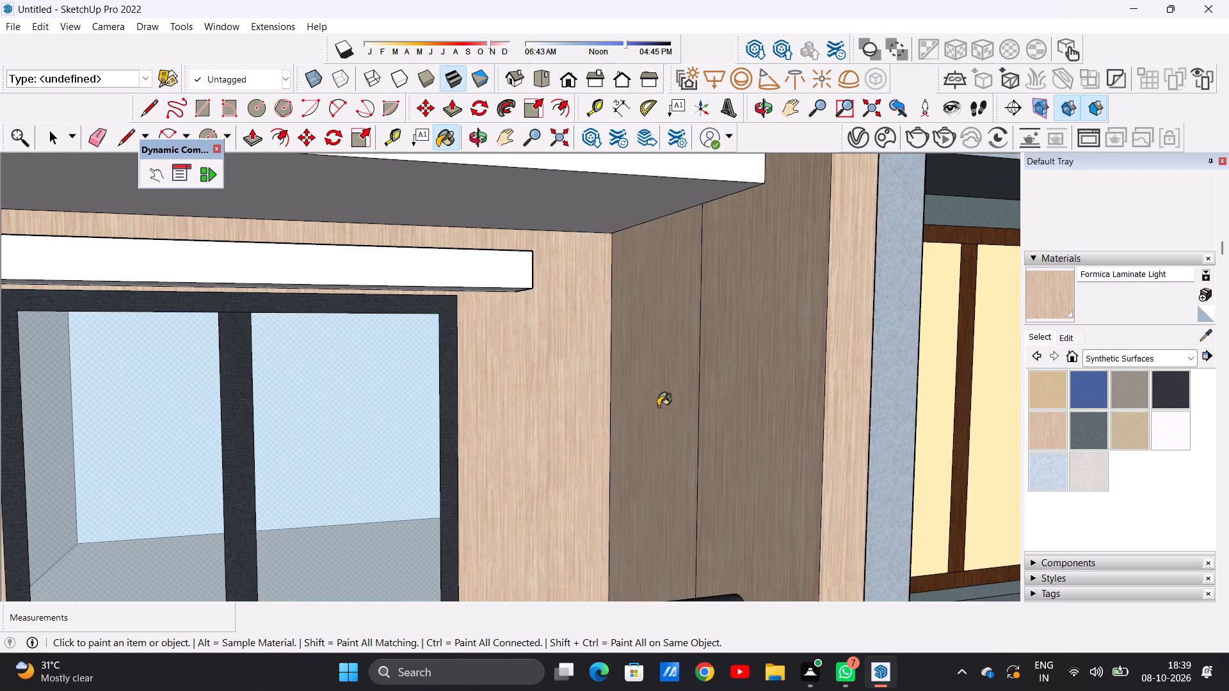
# Paint the third balcony's outer-side inner wall, including its front section and small round face, in Formica Laminate Light.
pyautogui.scroll(-14, 719, 419)
pyautogui.moveTo(717, 386); pyautogui.dragTo(486, 379, button='middle')
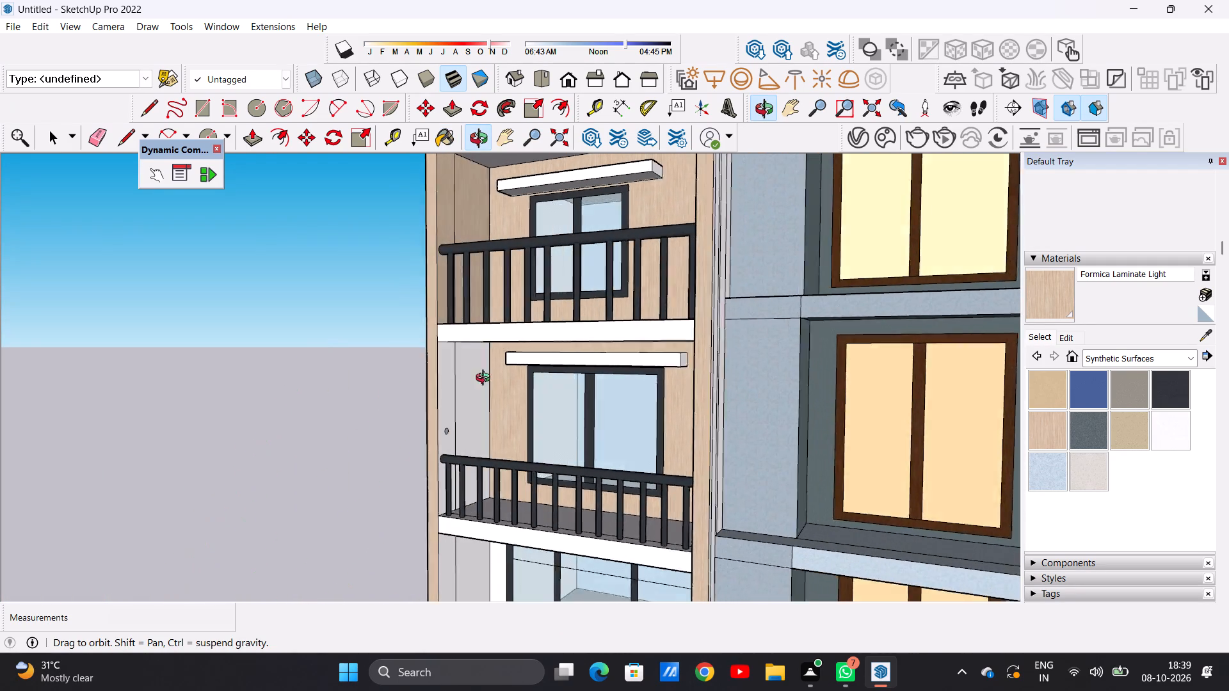
pyautogui.moveTo(486, 379); pyautogui.dragTo(446, 383, button='middle')
pyautogui.scroll(12, 478, 385)
pyautogui.click(476, 385)
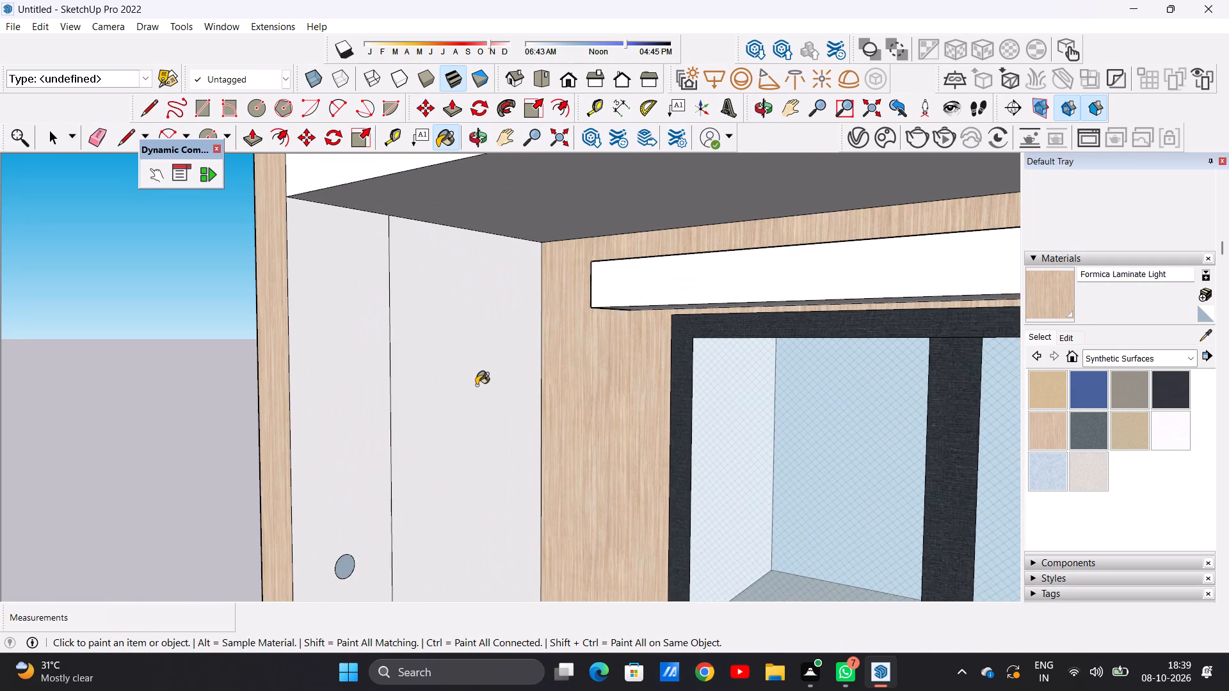
pyautogui.click(368, 401)
pyautogui.scroll(10, 346, 562)
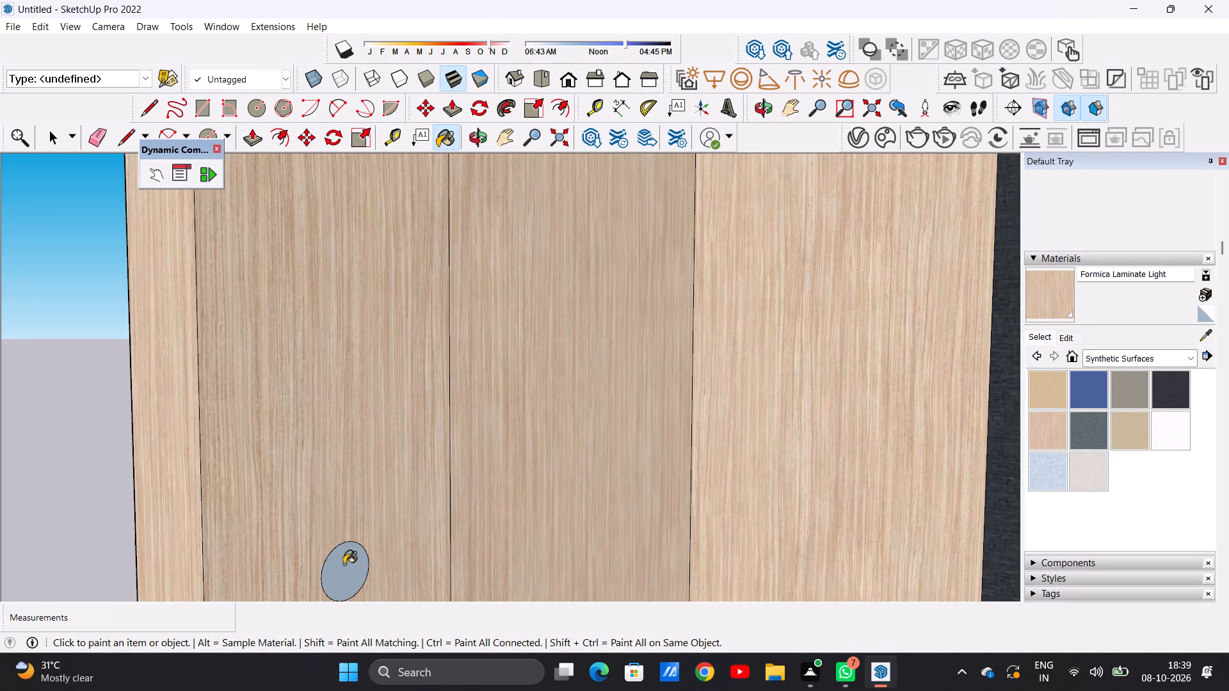
pyautogui.click(344, 564)
# Paint the narrow vertical strip between the taller wing's white side faces and the blue-grey central block in Formica Laminate Light.
pyautogui.scroll(-15, 441, 527)
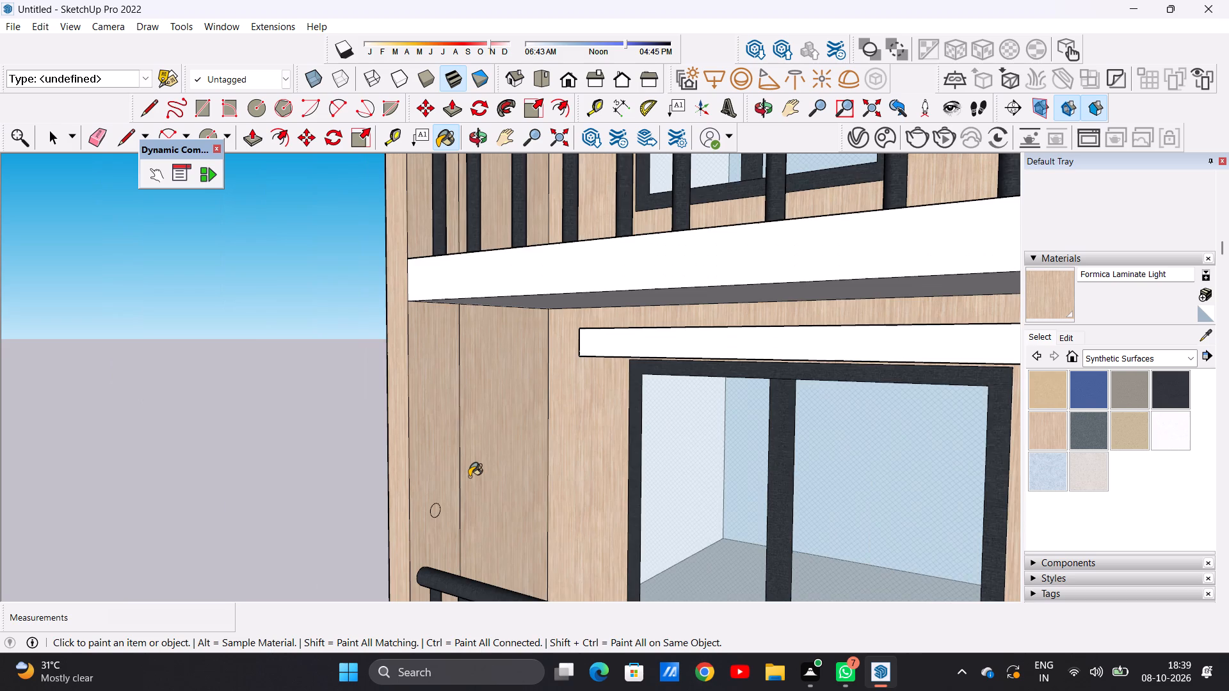
pyautogui.scroll(-13, 469, 477)
pyautogui.moveTo(482, 492); pyautogui.dragTo(552, 495, button='middle')
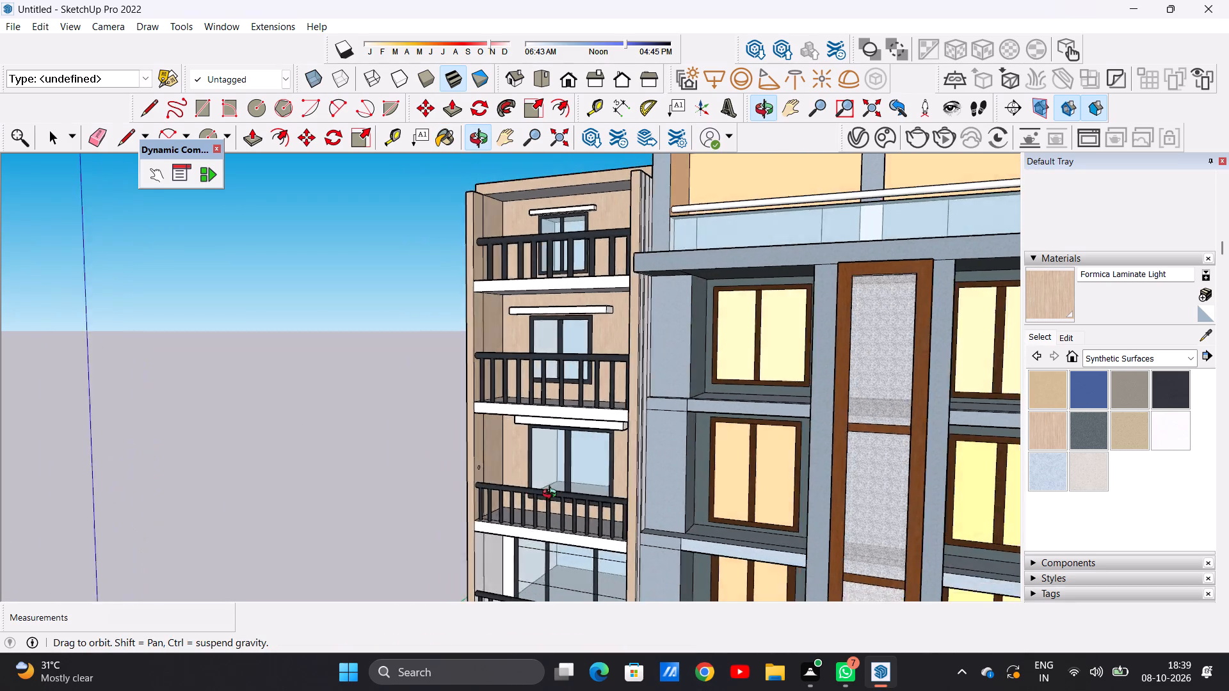
pyautogui.moveTo(552, 495); pyautogui.dragTo(431, 497, button='middle')
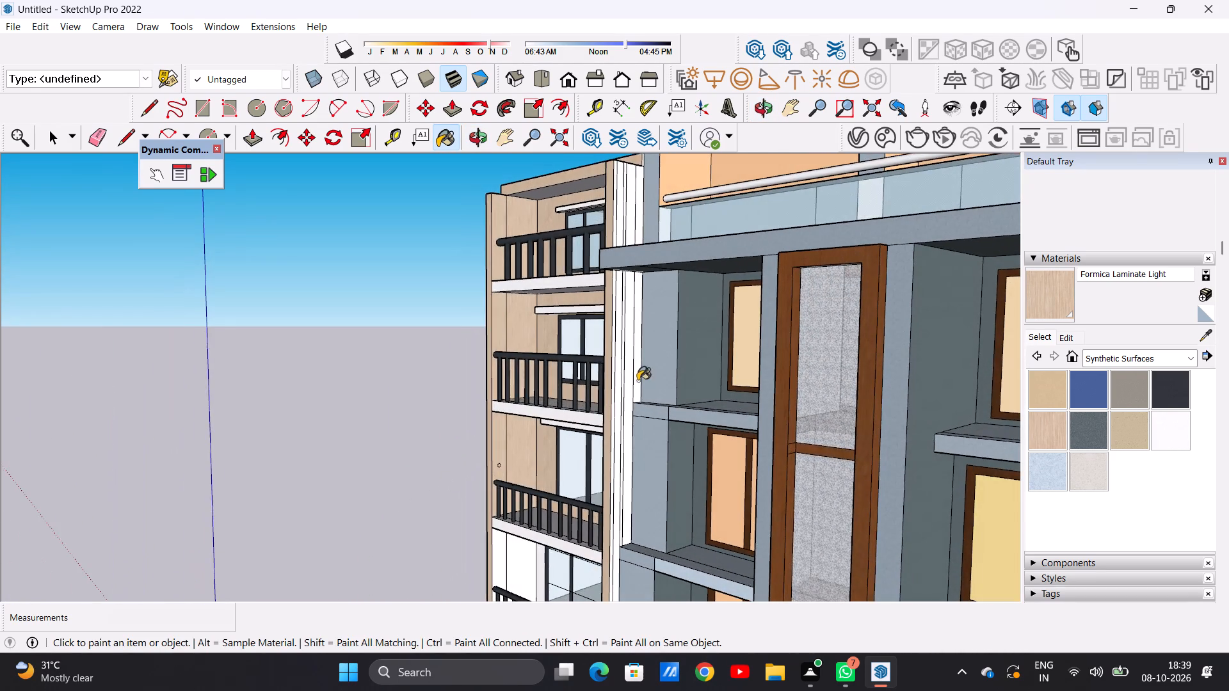
pyautogui.scroll(5, 638, 370)
pyautogui.scroll(-1, 638, 370)
pyautogui.scroll(12, 638, 370)
pyautogui.click(638, 370)
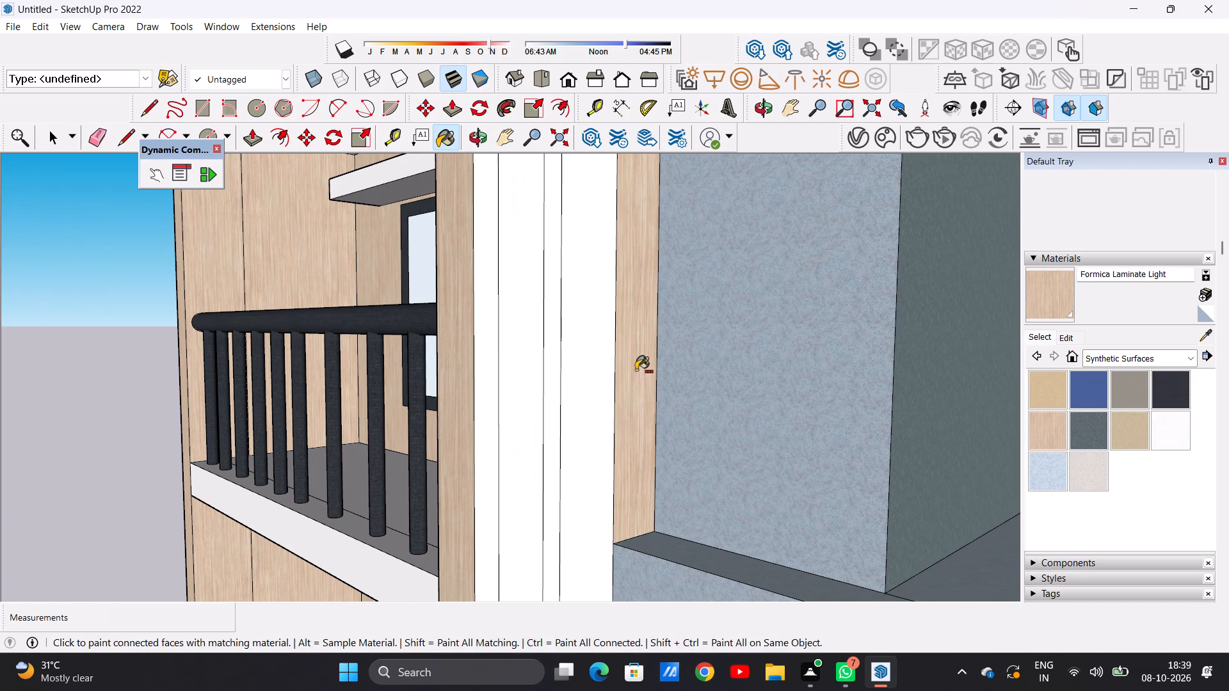
# Undo the last Formica Laminate Light paint on the narrow vertical strip beside the blue-grey central block.
pyautogui.hotkey('ctrl', 'z')
# Paint the fourth balcony's back wall and the unpainted rear section of its side wall nearest the central block in Formica Laminate Light.
pyautogui.scroll(-16, 628, 390)
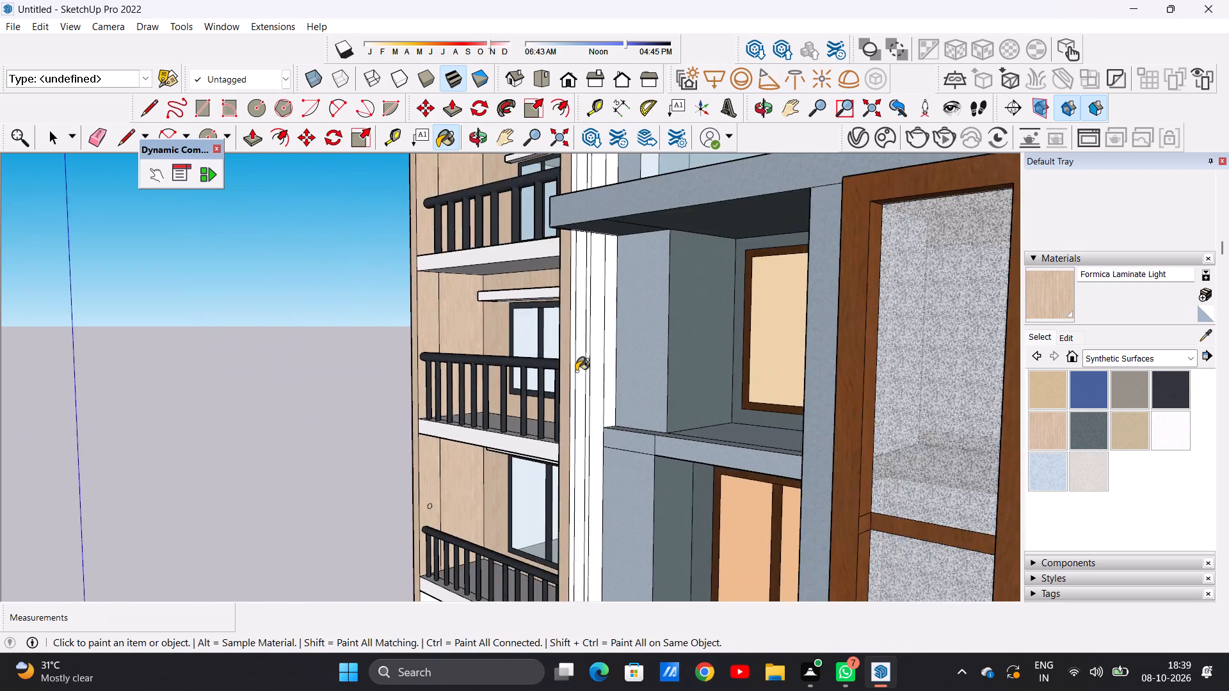
pyautogui.scroll(-5, 576, 371)
pyautogui.moveTo(431, 388); pyautogui.dragTo(659, 354, button='middle')
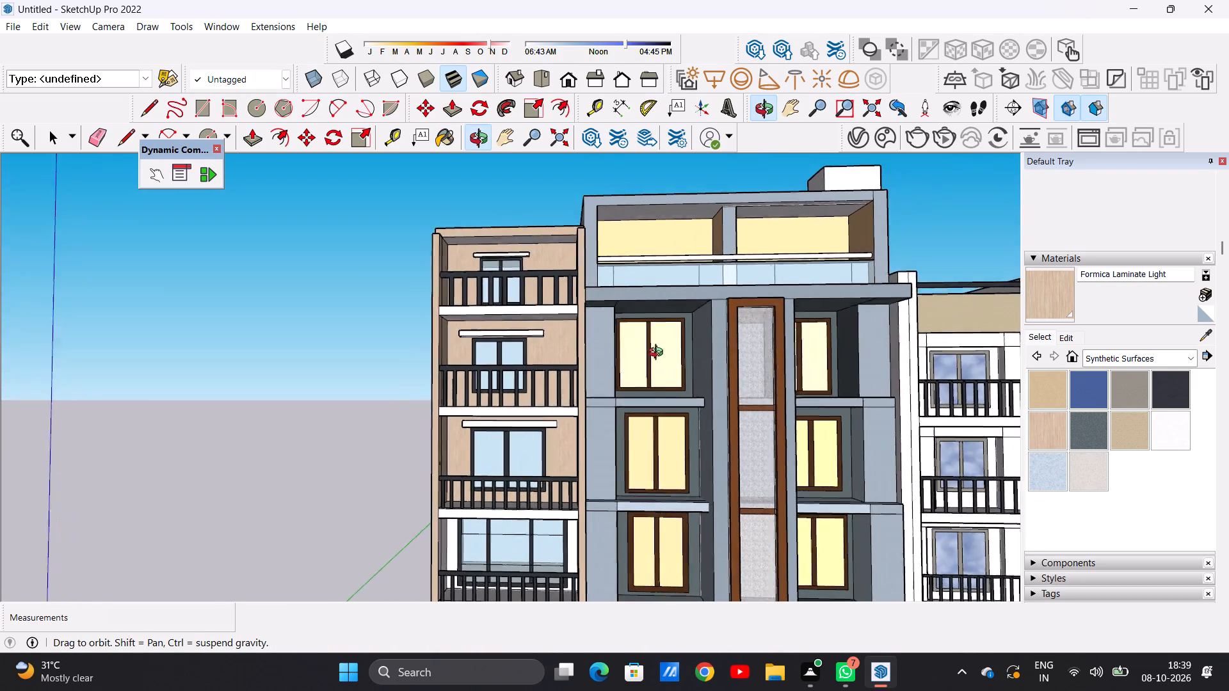
pyautogui.moveTo(659, 354); pyautogui.dragTo(662, 348, button='middle')
pyautogui.moveTo(531, 457); pyautogui.dragTo(525, 419, button='middle')
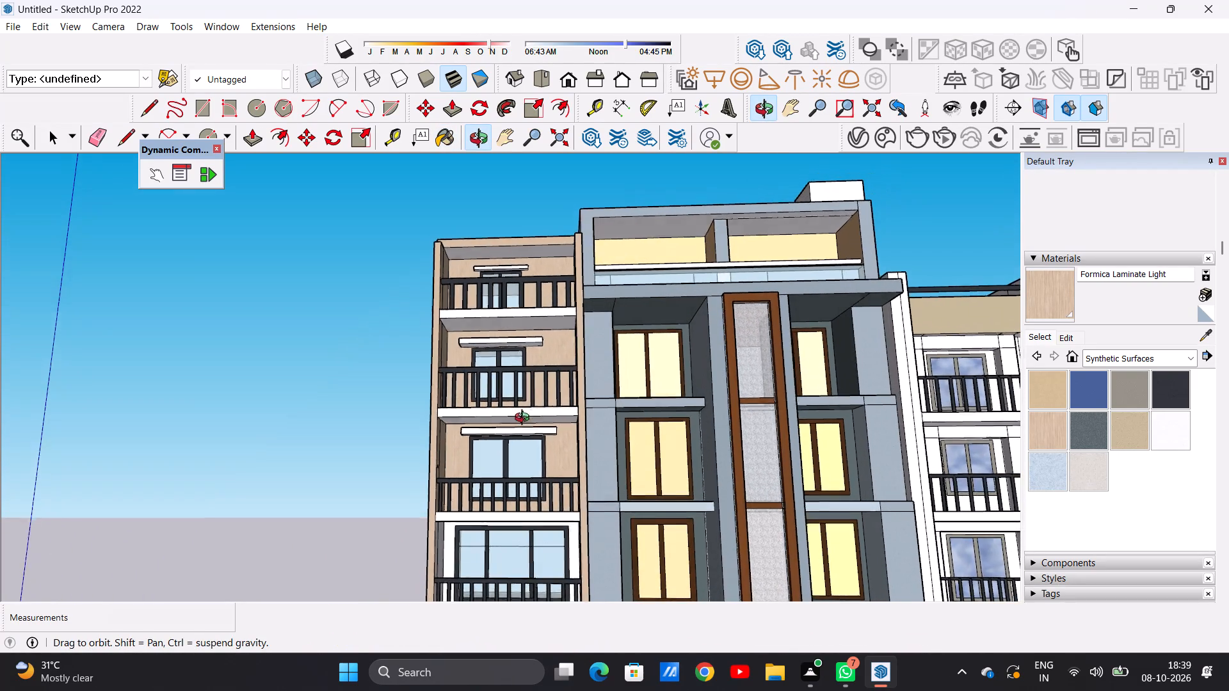
pyautogui.moveTo(525, 419); pyautogui.dragTo(527, 417, button='middle')
pyautogui.scroll(-7, 590, 456)
pyautogui.scroll(11, 538, 536)
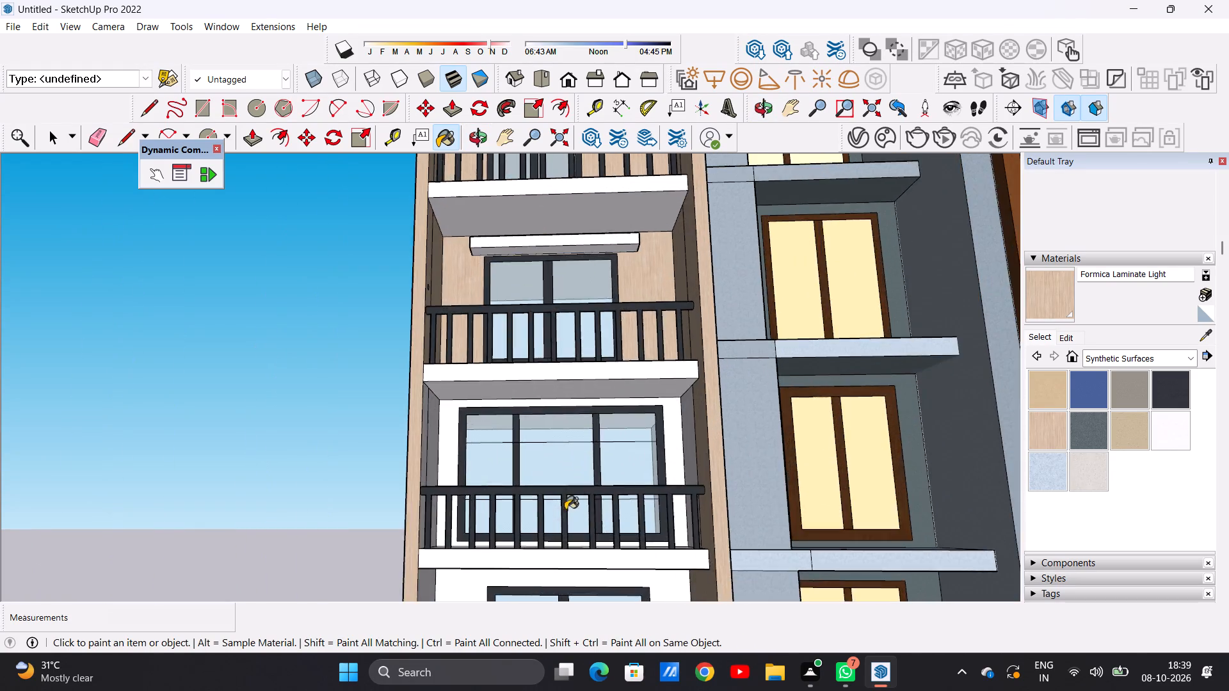
pyautogui.scroll(12, 565, 510)
pyautogui.moveTo(652, 453); pyautogui.dragTo(666, 536, button='middle')
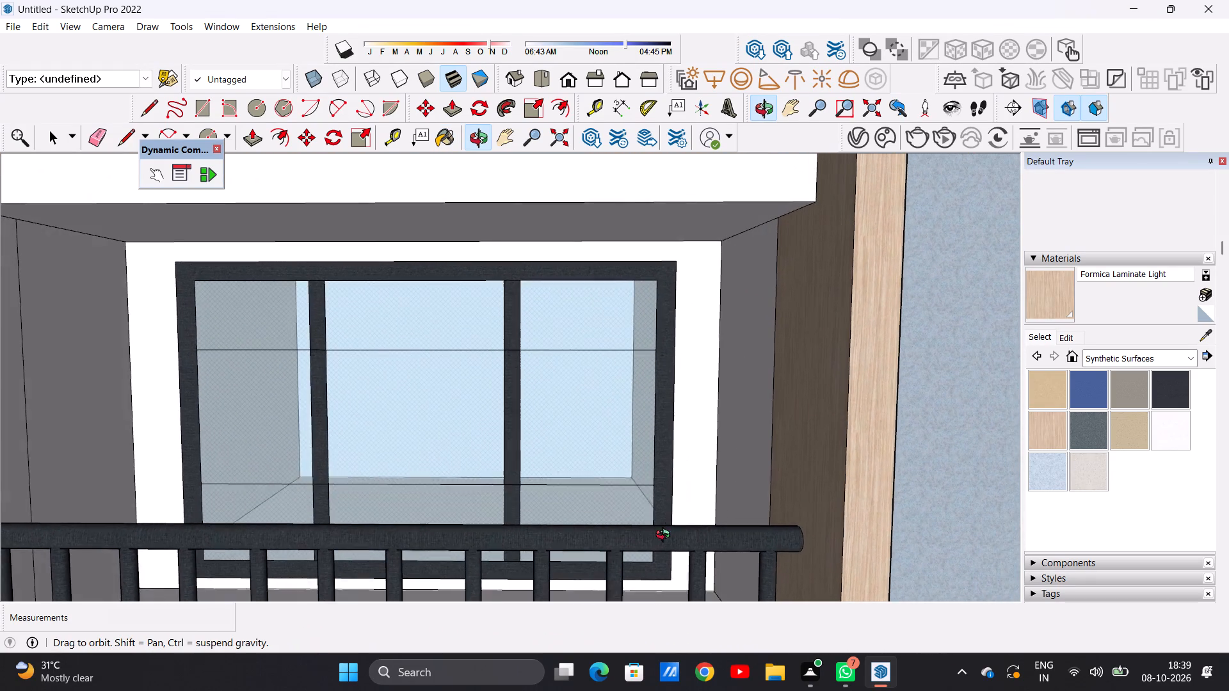
pyautogui.moveTo(666, 536); pyautogui.dragTo(666, 539, button='middle')
pyautogui.scroll(5, 705, 447)
pyautogui.click(698, 437)
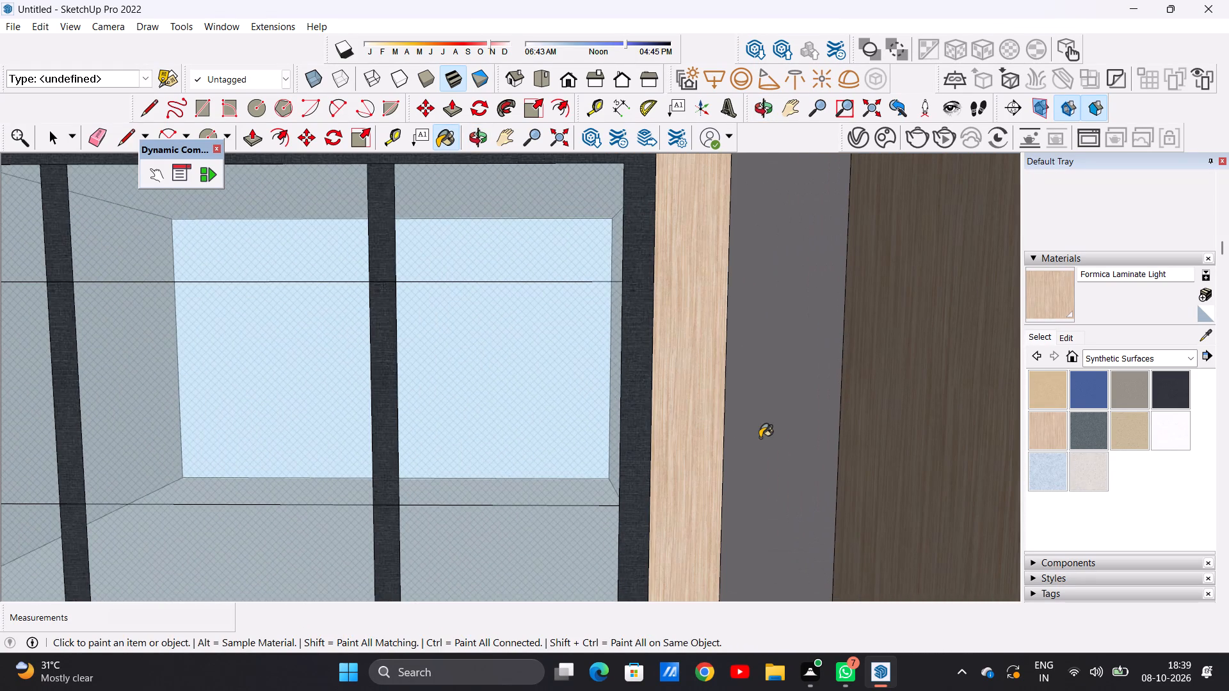
pyautogui.click(762, 440)
# Paint both sections of the fourth balcony's outer-side inner wall in Formica Laminate Light.
pyautogui.scroll(-10, 701, 476)
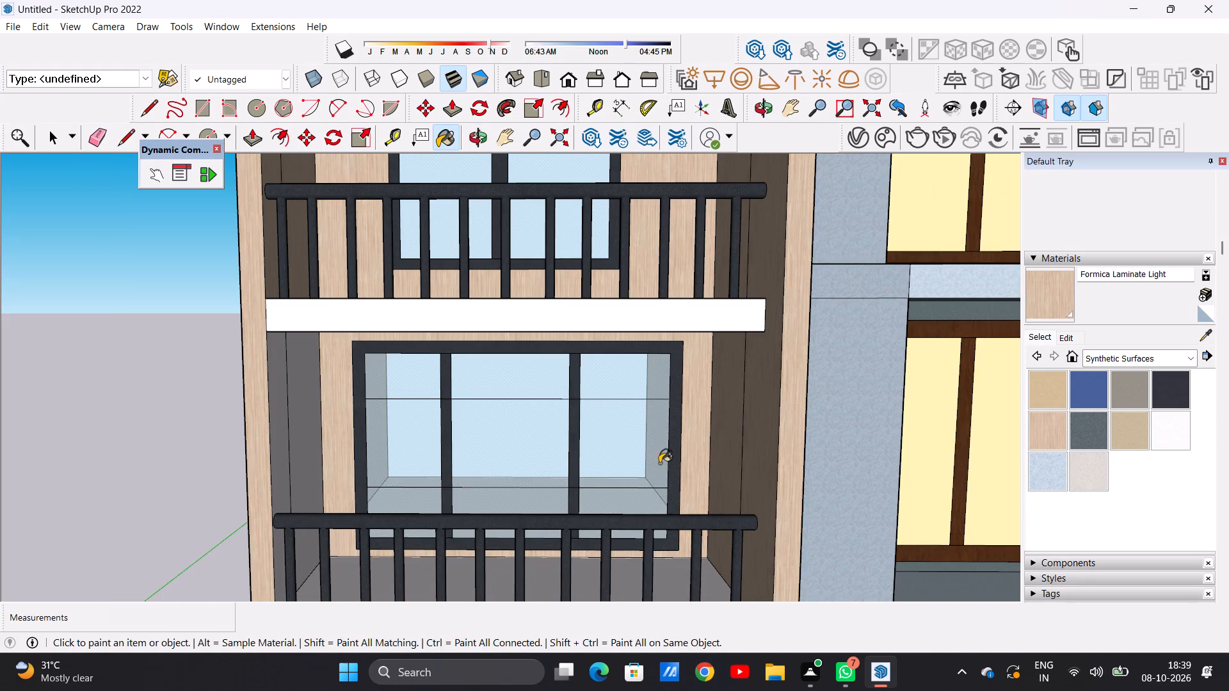
pyautogui.moveTo(623, 461); pyautogui.dragTo(472, 433, button='middle')
pyautogui.scroll(7, 384, 411)
pyautogui.click(381, 410)
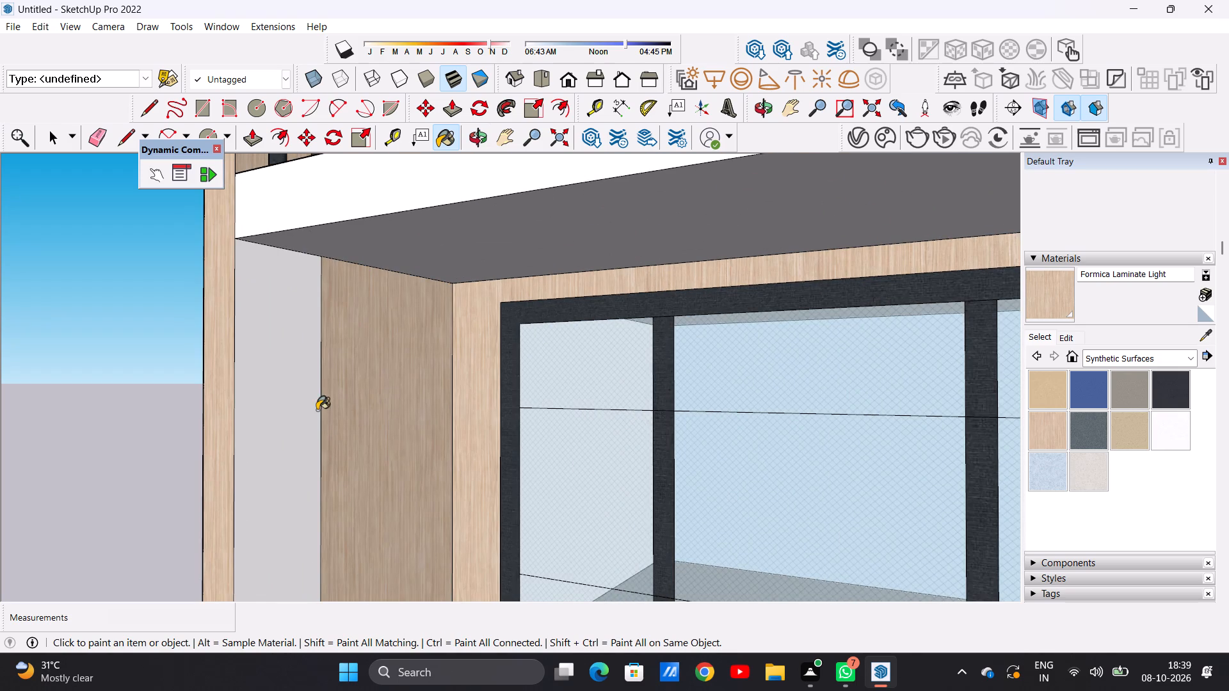
pyautogui.click(287, 431)
# Paint the back wall of the taller wing's lowest balcony, above the arched ground floor, in Formica Laminate Light.
pyautogui.scroll(-12, 456, 449)
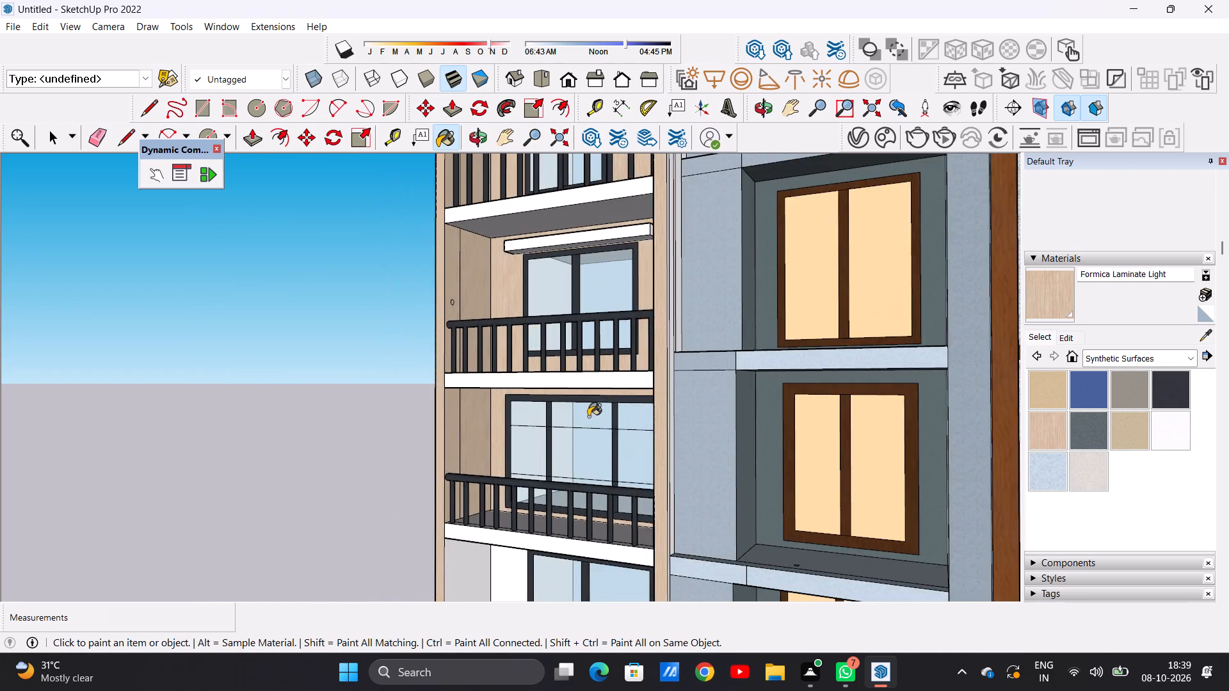
pyautogui.scroll(-5, 588, 417)
pyautogui.scroll(7, 535, 538)
pyautogui.scroll(-3, 609, 425)
pyautogui.moveTo(549, 509); pyautogui.dragTo(699, 479, button='middle')
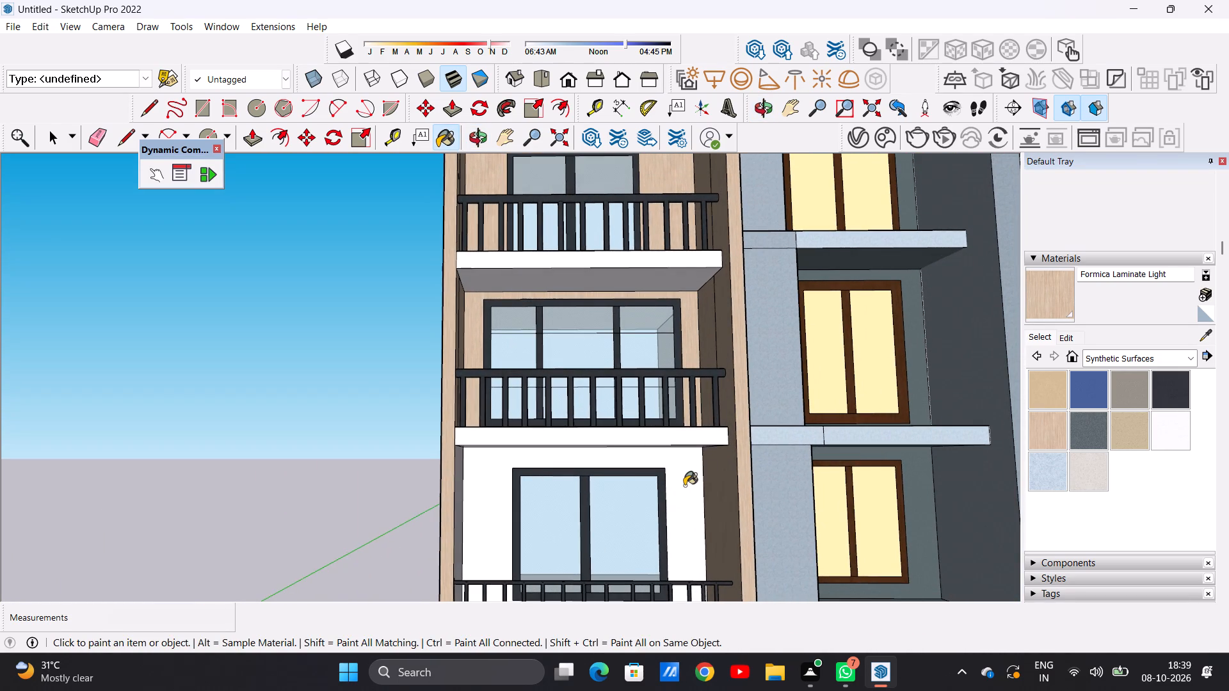
pyautogui.scroll(11, 682, 506)
pyautogui.click(716, 482)
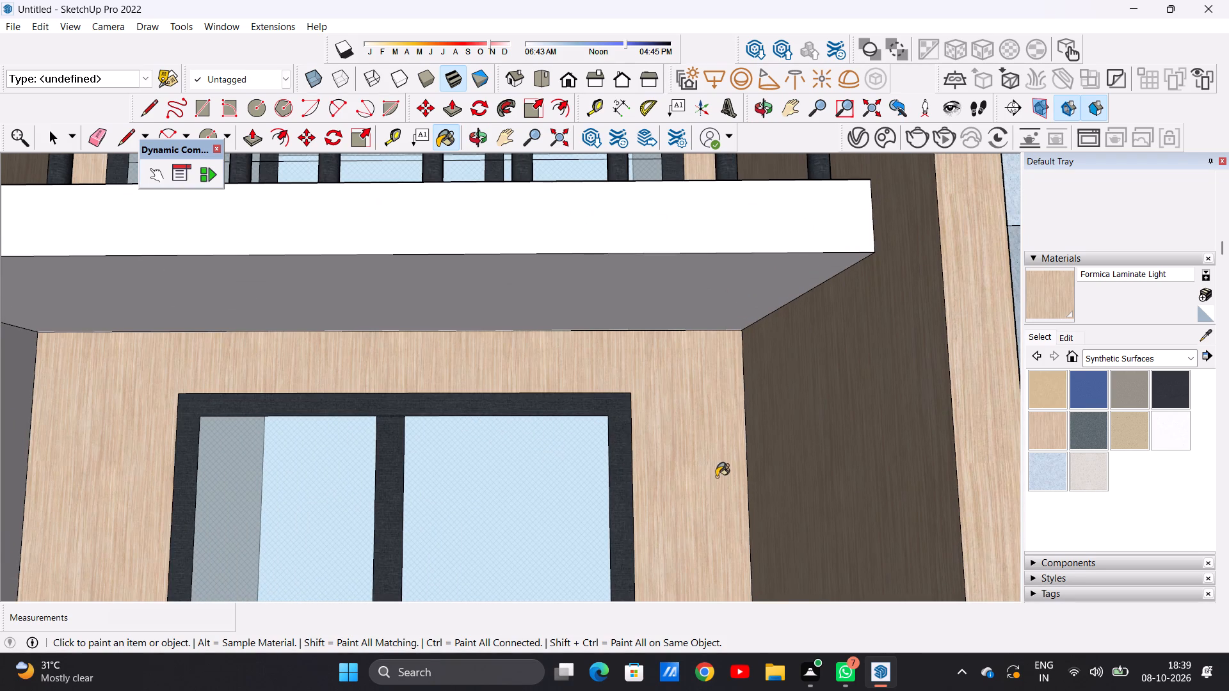
# Paint the lowest balcony's outer-side inner wall, including the small white strip behind the railing end, in Formica Laminate Light.
pyautogui.scroll(-5, 707, 369)
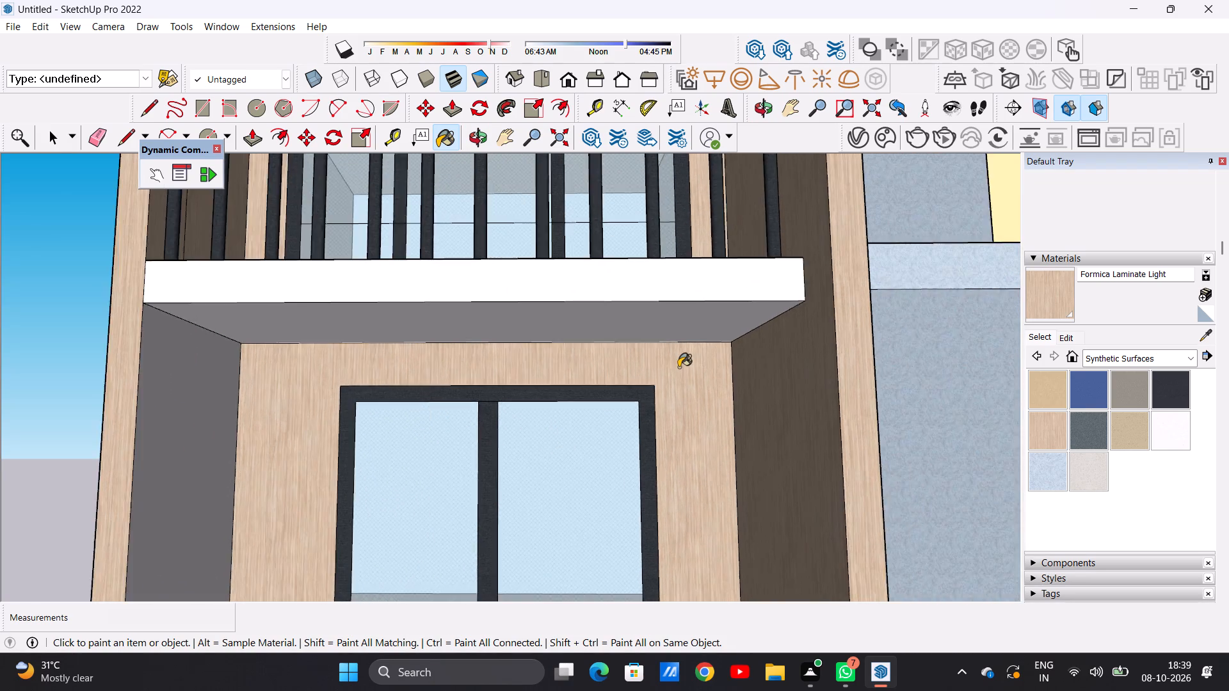
pyautogui.scroll(-6, 679, 367)
pyautogui.moveTo(682, 381); pyautogui.dragTo(473, 425, button='middle')
pyautogui.scroll(2, 481, 393)
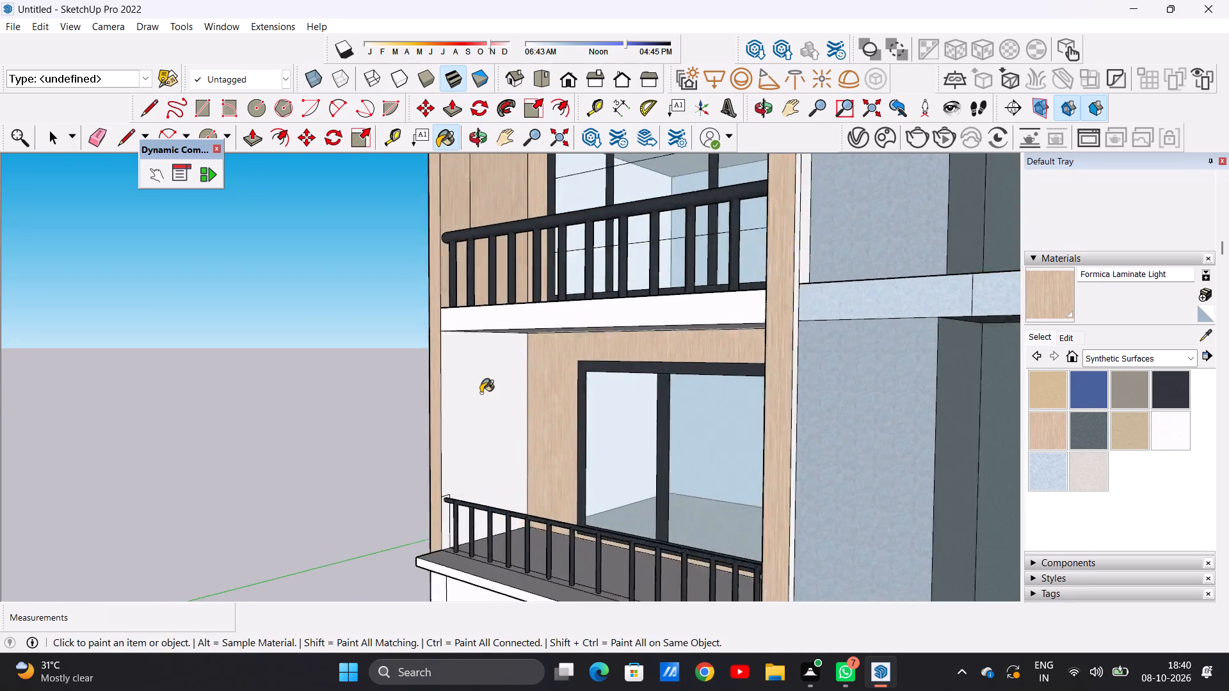
pyautogui.scroll(4, 481, 393)
pyautogui.click(472, 378)
pyautogui.scroll(-4, 637, 437)
pyautogui.scroll(6, 518, 528)
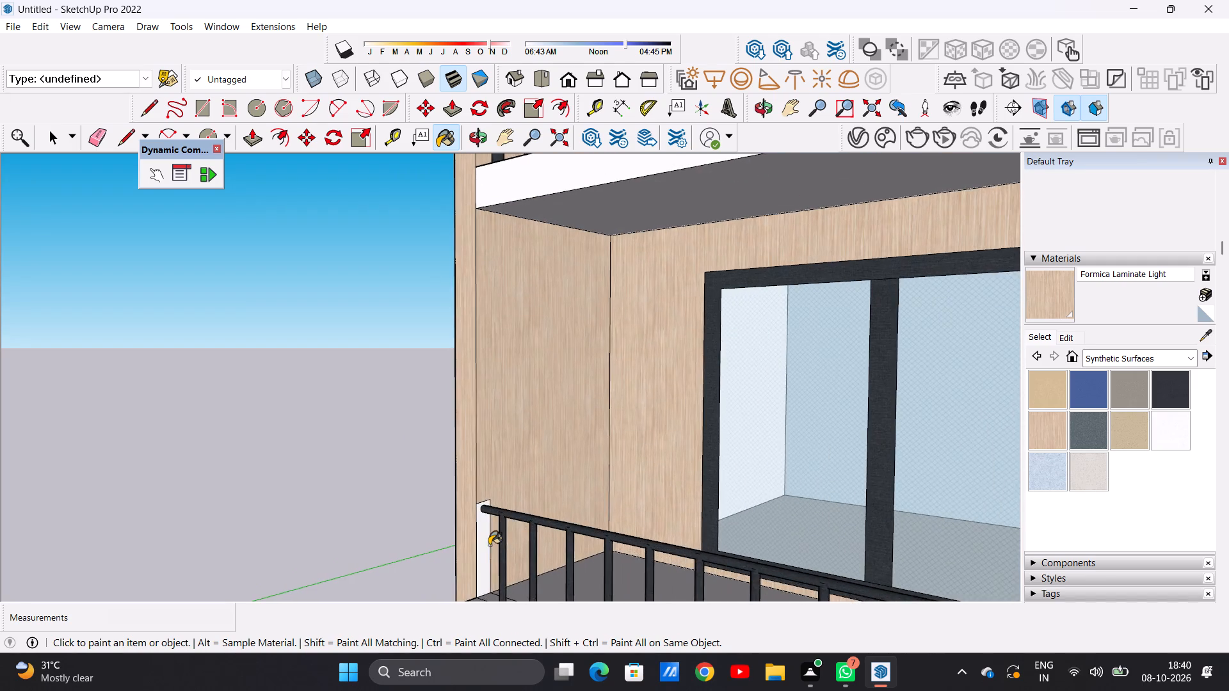
pyautogui.scroll(10, 486, 545)
pyautogui.click(476, 504)
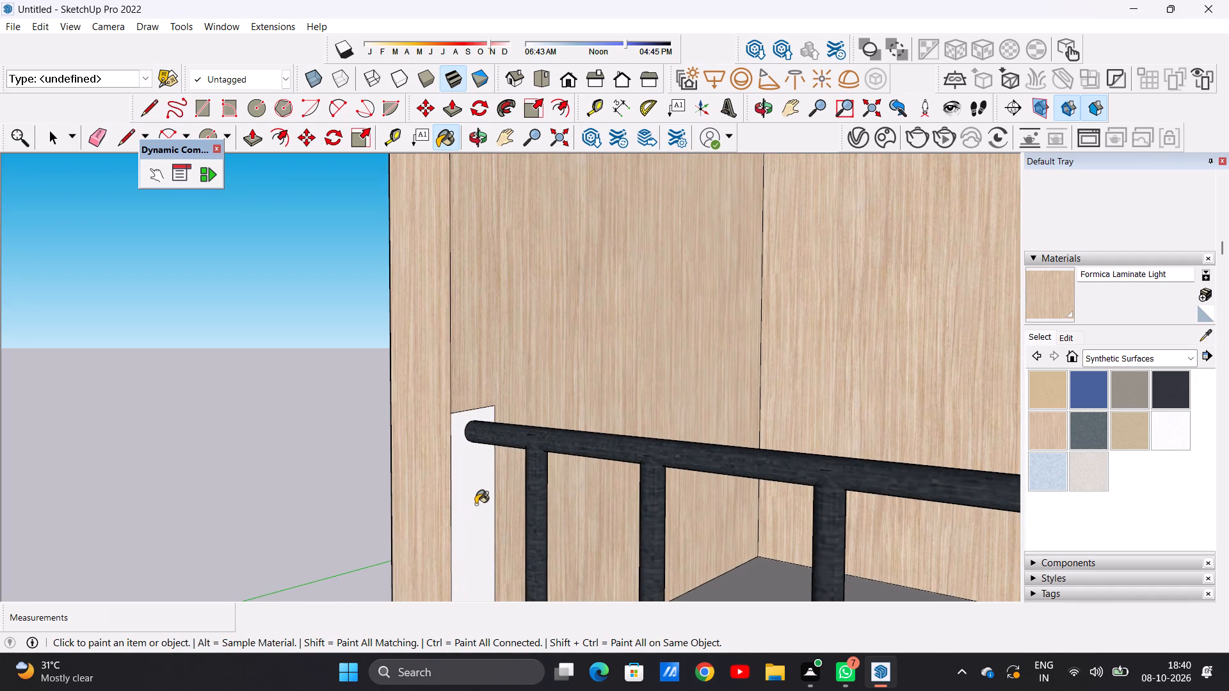
# Examine the taller wing's balconies and the whole front facade for faces still missing the laminate cladding.
pyautogui.scroll(-20, 476, 511)
pyautogui.scroll(-2, 476, 511)
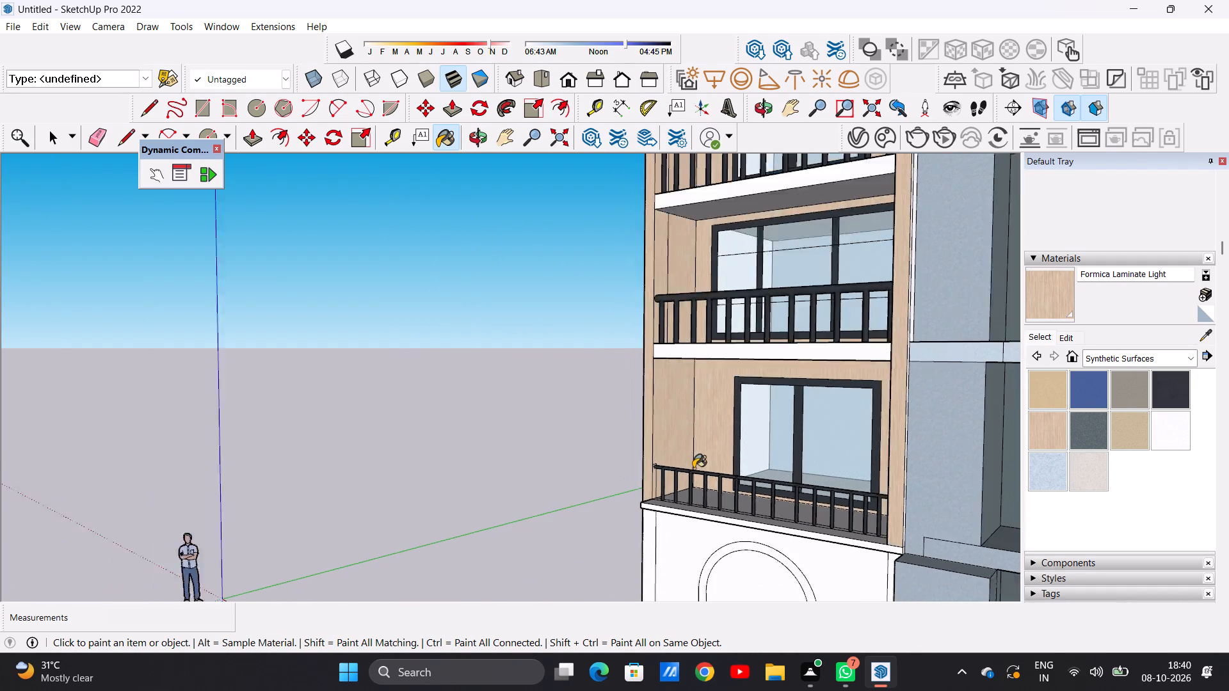
pyautogui.scroll(-1, 693, 468)
pyautogui.moveTo(658, 495); pyautogui.dragTo(819, 466, button='middle')
pyautogui.scroll(-12, 686, 513)
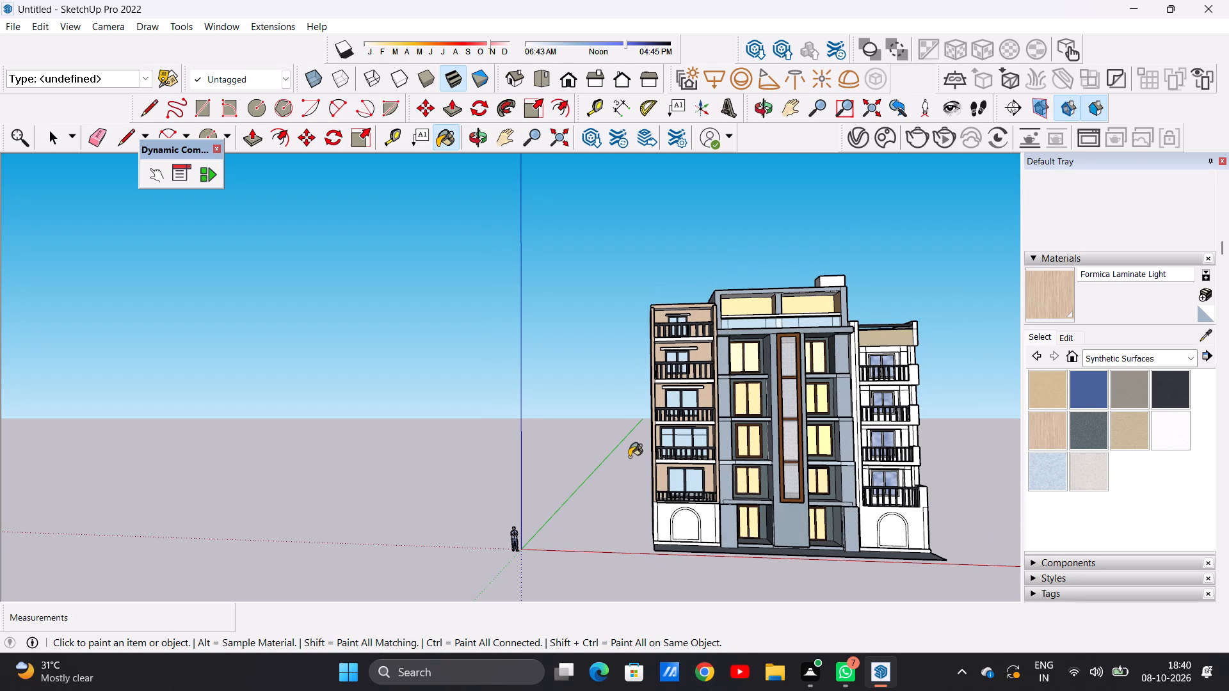
pyautogui.scroll(-3, 673, 434)
pyautogui.scroll(17, 698, 444)
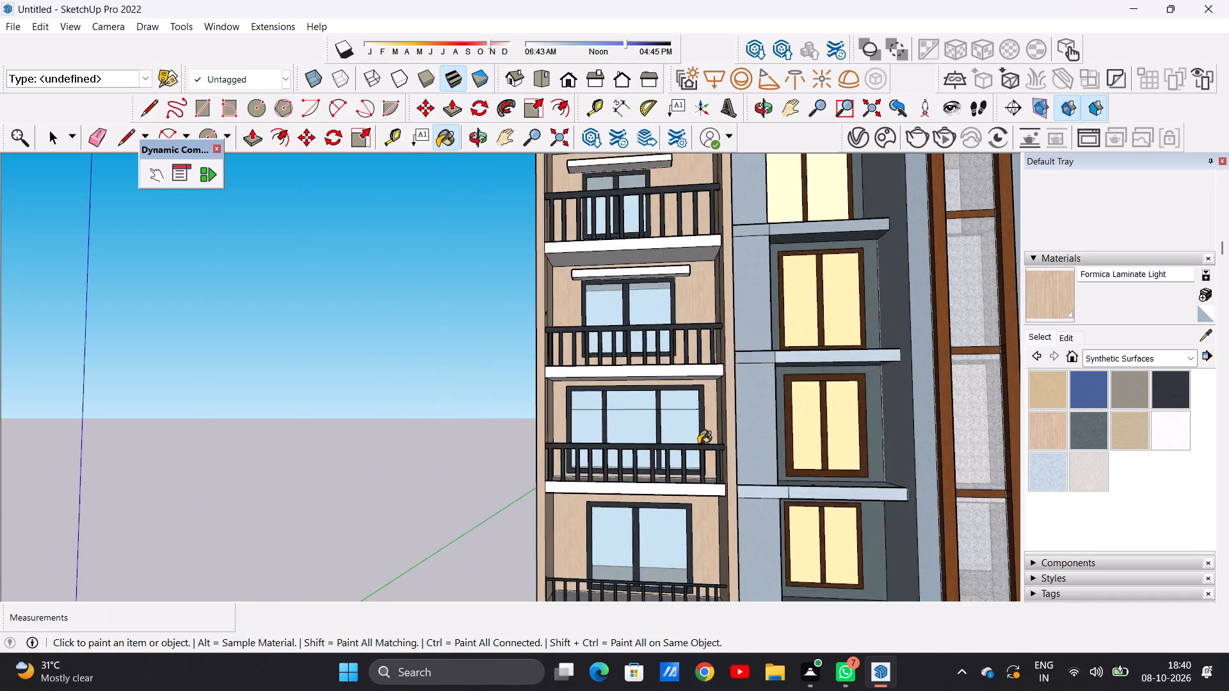
pyautogui.scroll(5, 698, 444)
pyautogui.moveTo(678, 434); pyautogui.dragTo(718, 507, button='middle')
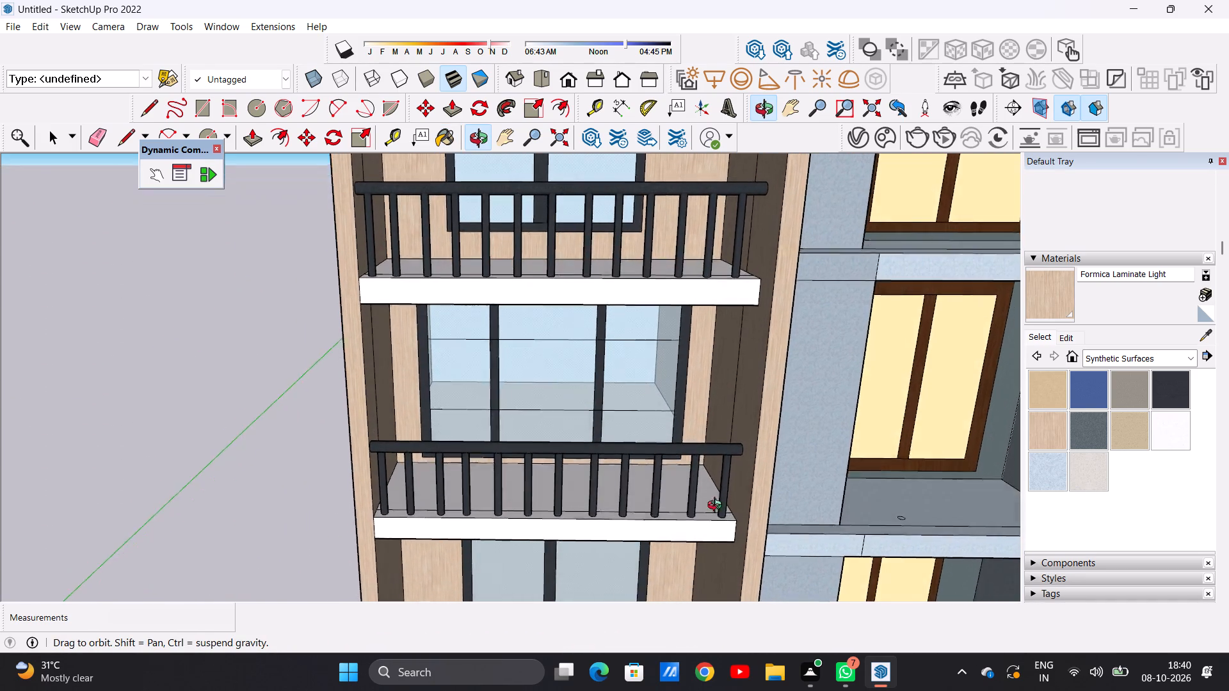
pyautogui.moveTo(718, 507); pyautogui.dragTo(695, 470, button='middle')
pyautogui.scroll(-15, 572, 475)
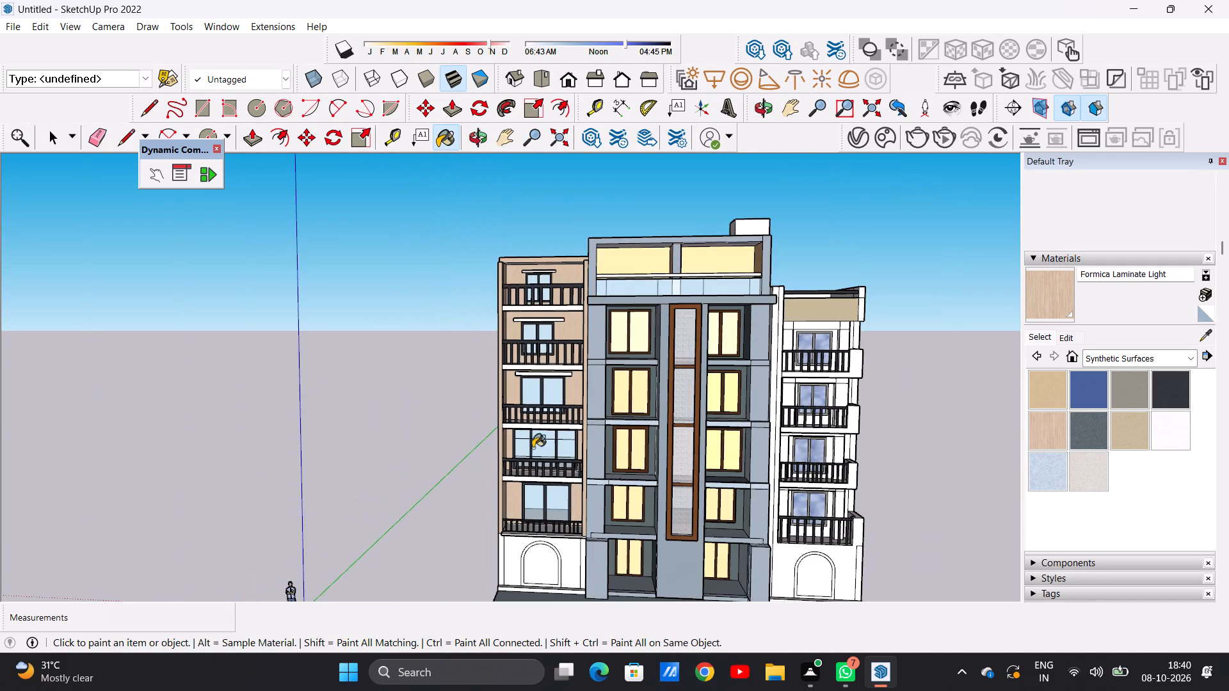
pyautogui.scroll(13, 566, 361)
pyautogui.moveTo(567, 389); pyautogui.dragTo(575, 326, button='middle')
pyautogui.scroll(-10, 552, 452)
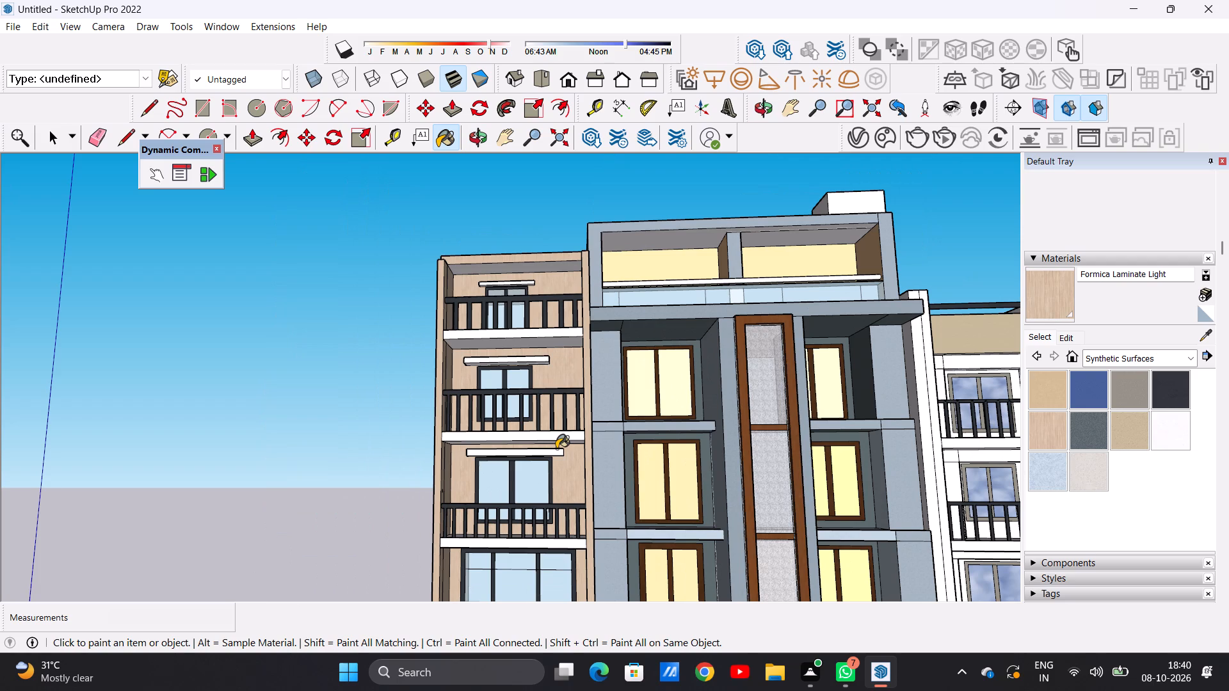
pyautogui.scroll(-6, 556, 447)
pyautogui.scroll(12, 546, 529)
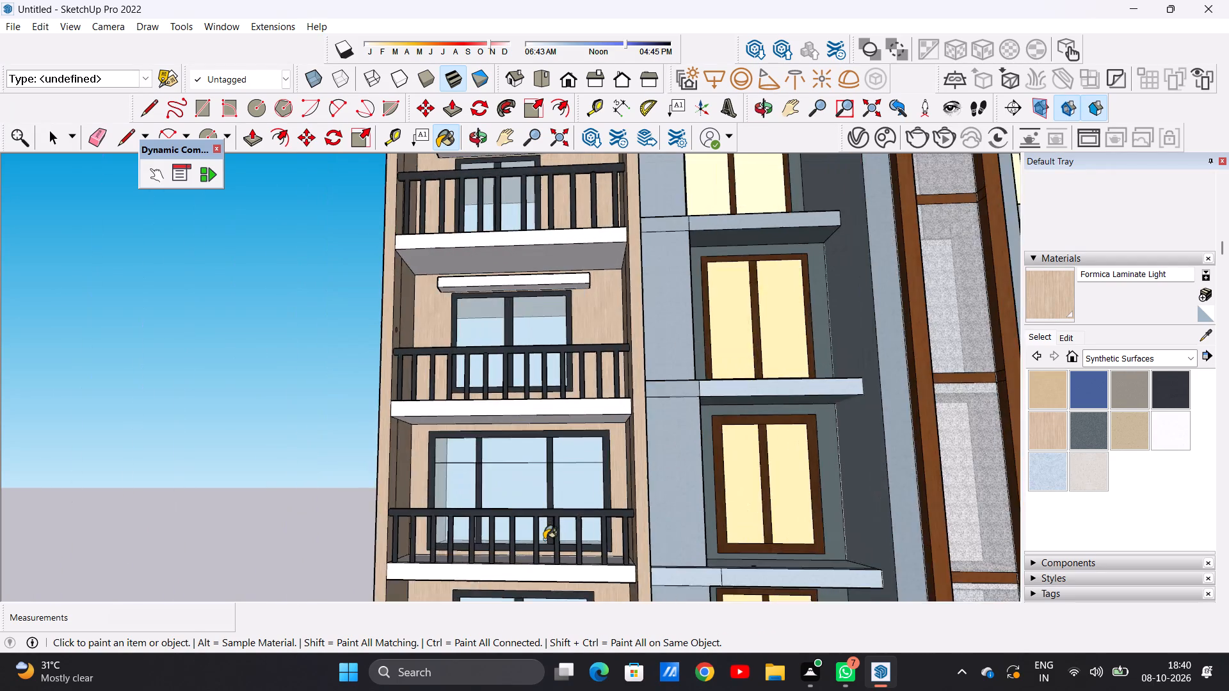
pyautogui.moveTo(544, 539); pyautogui.dragTo(545, 528, button='middle')
pyautogui.scroll(-7, 560, 488)
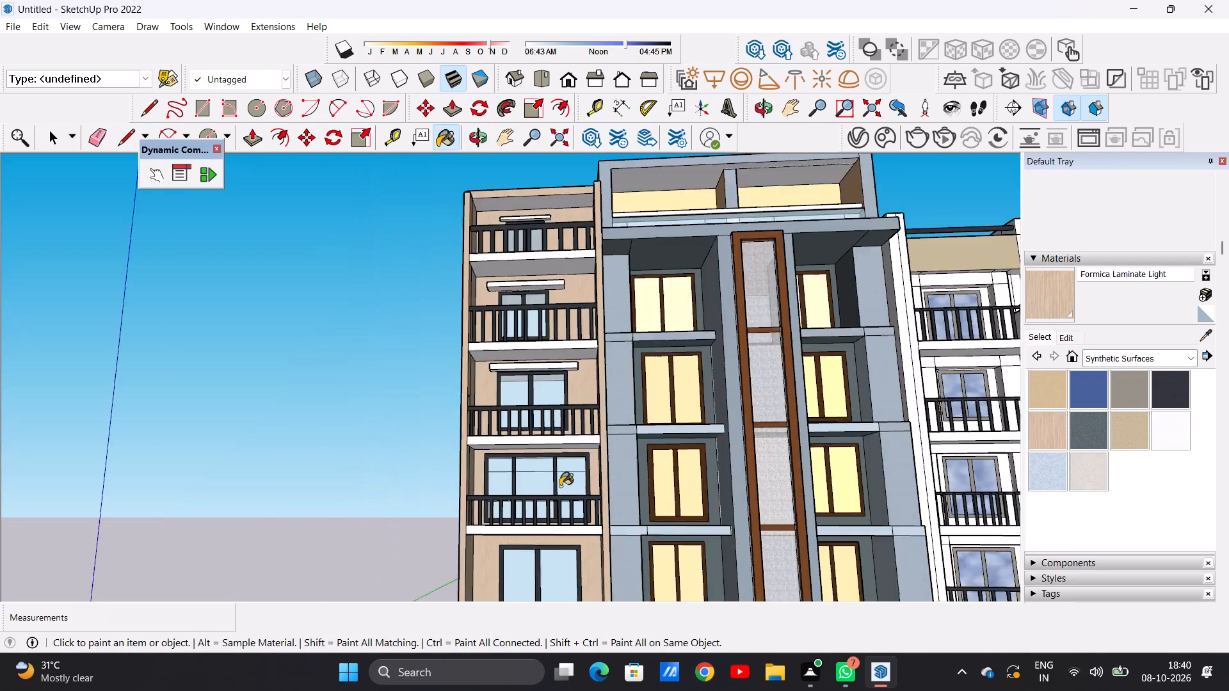
pyautogui.scroll(-9, 560, 486)
pyautogui.scroll(13, 541, 566)
pyautogui.moveTo(588, 504); pyautogui.dragTo(604, 413, button='middle')
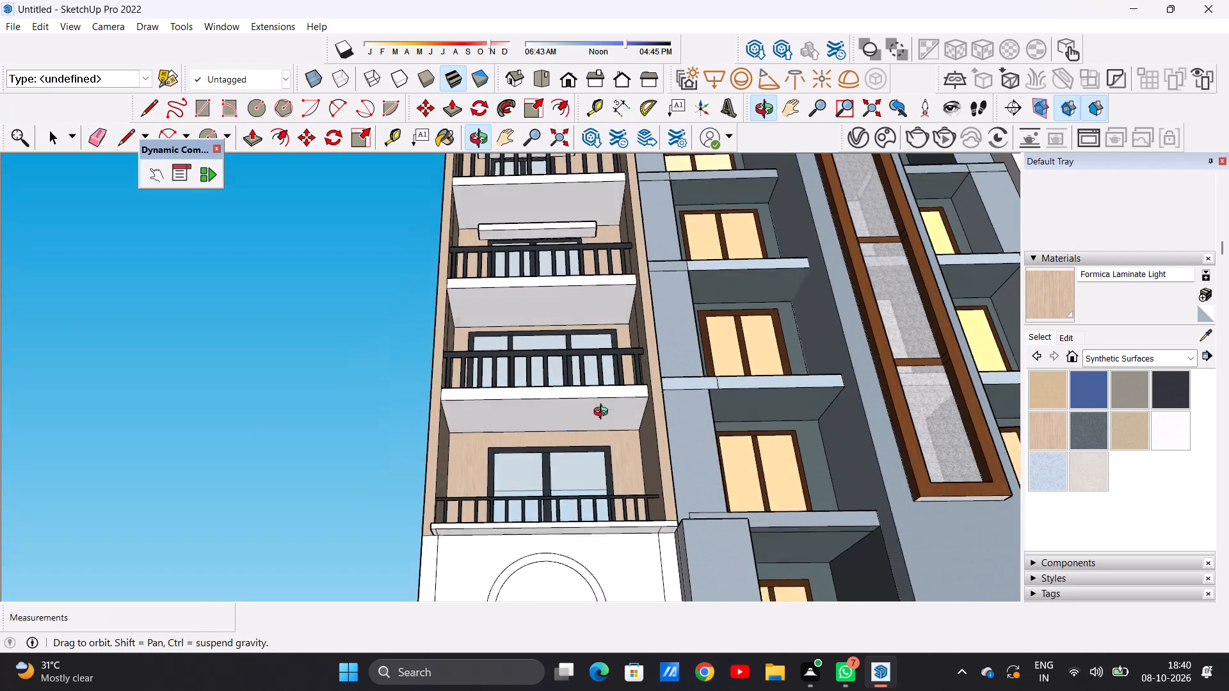
pyautogui.moveTo(604, 413); pyautogui.dragTo(588, 528, button='middle')
pyautogui.scroll(1, 588, 528)
pyautogui.scroll(-9, 504, 498)
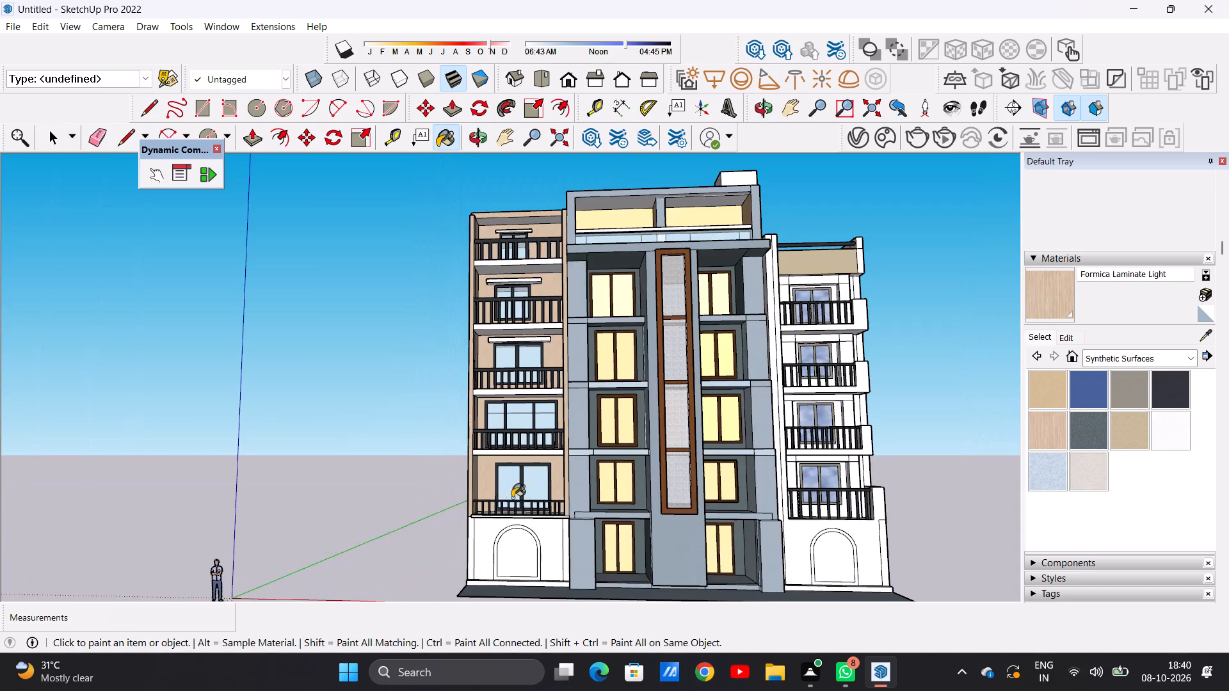
pyautogui.scroll(5, 564, 462)
pyautogui.scroll(-6, 477, 544)
# Examine the taller wing's top balcony from below, checking its ceiling, inner walls, window ledge and roof edge.
pyautogui.scroll(2, 504, 331)
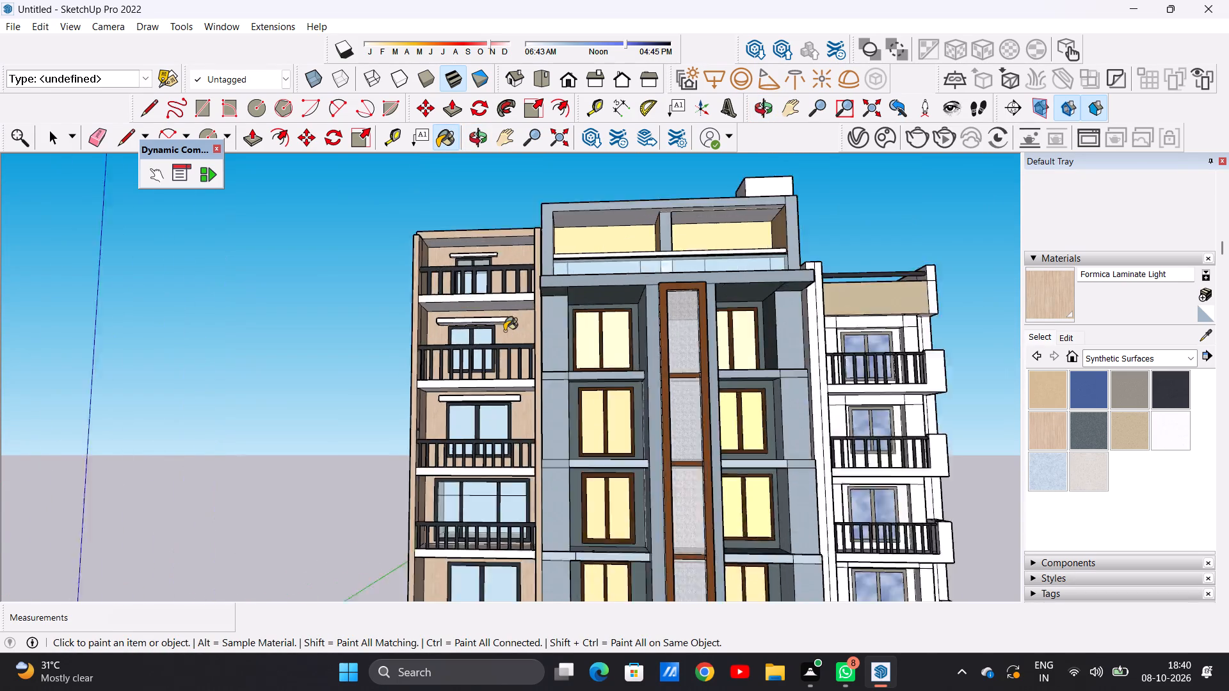
pyautogui.scroll(4, 504, 331)
pyautogui.moveTo(506, 321); pyautogui.dragTo(495, 271, button='middle')
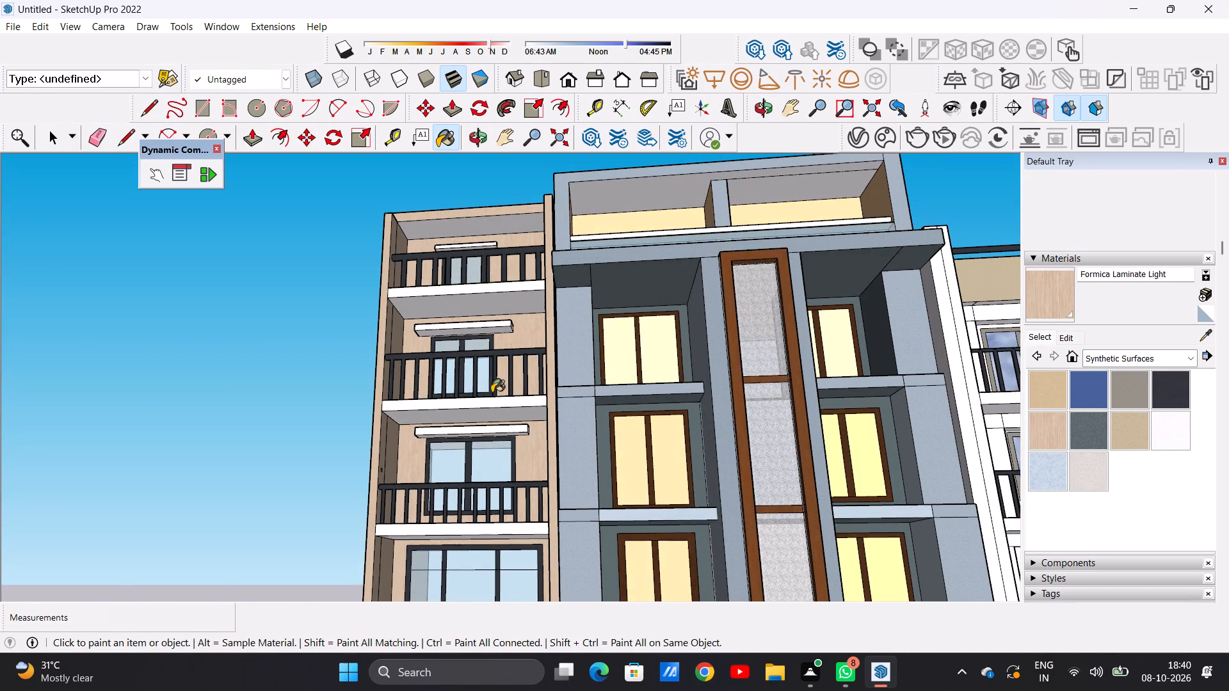
pyautogui.scroll(-8, 495, 509)
pyautogui.scroll(20, 506, 386)
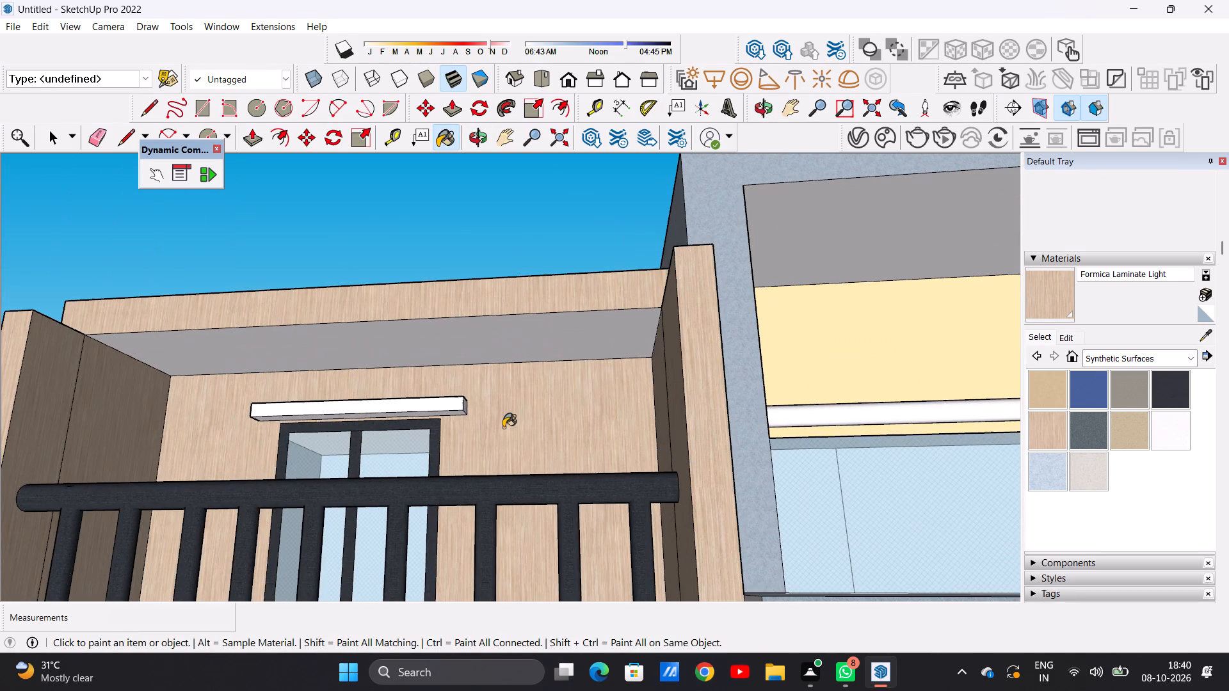
pyautogui.moveTo(508, 450); pyautogui.dragTo(517, 409, button='middle')
pyautogui.scroll(-1, 517, 409)
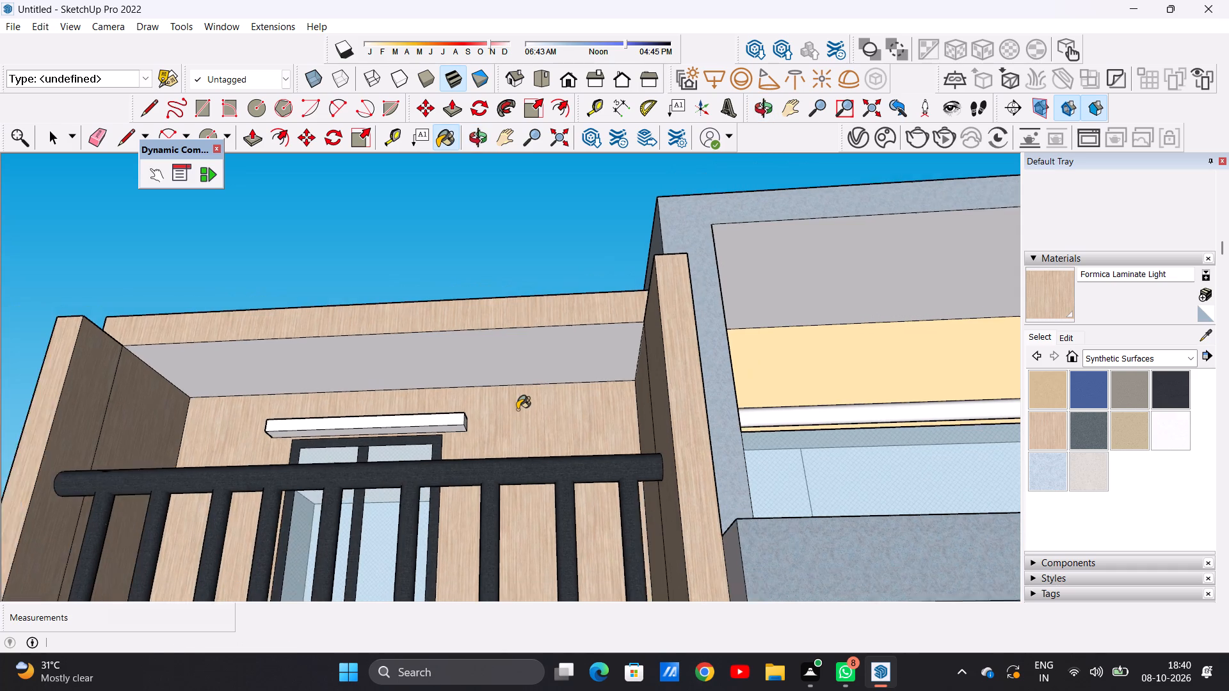
pyautogui.scroll(-2, 517, 409)
pyautogui.scroll(-1, 503, 461)
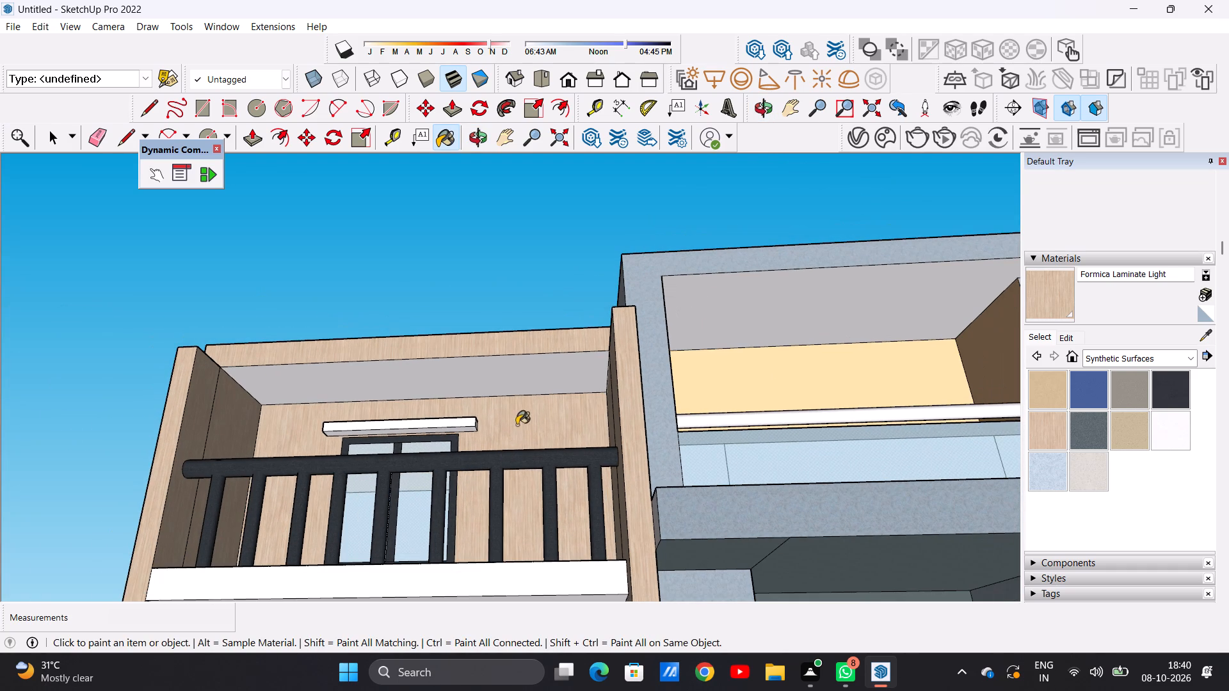
pyautogui.scroll(11, 525, 373)
pyautogui.scroll(-9, 527, 418)
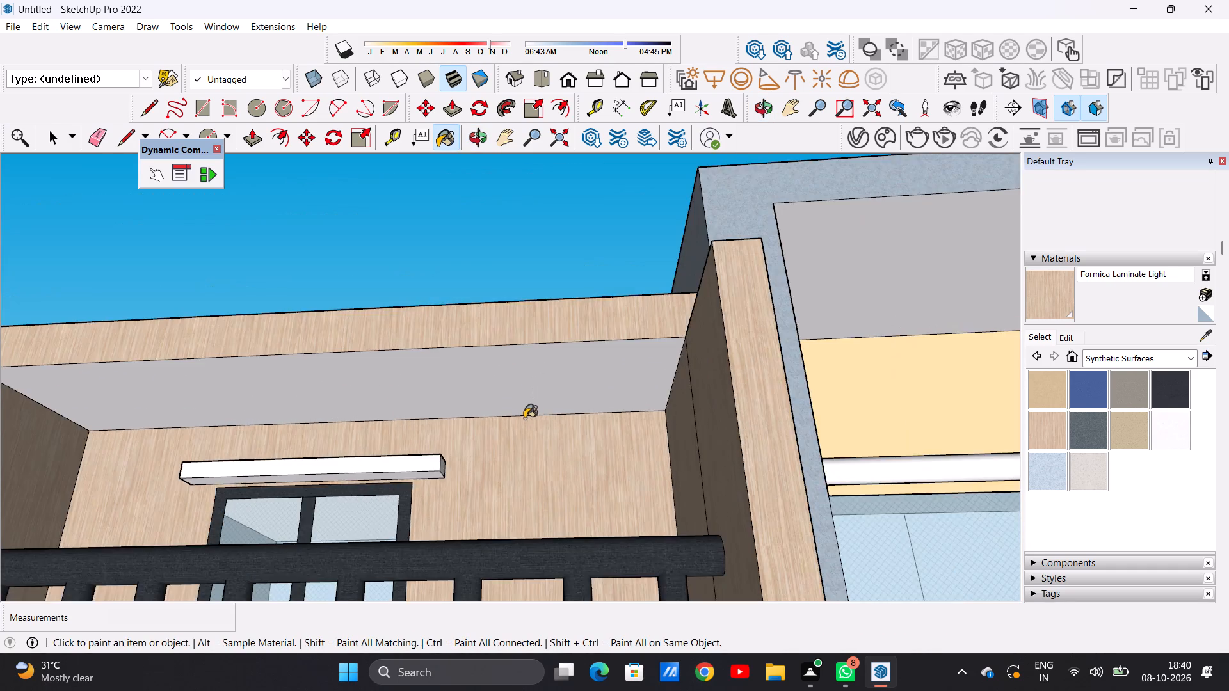
pyautogui.moveTo(521, 418); pyautogui.dragTo(521, 381, button='middle')
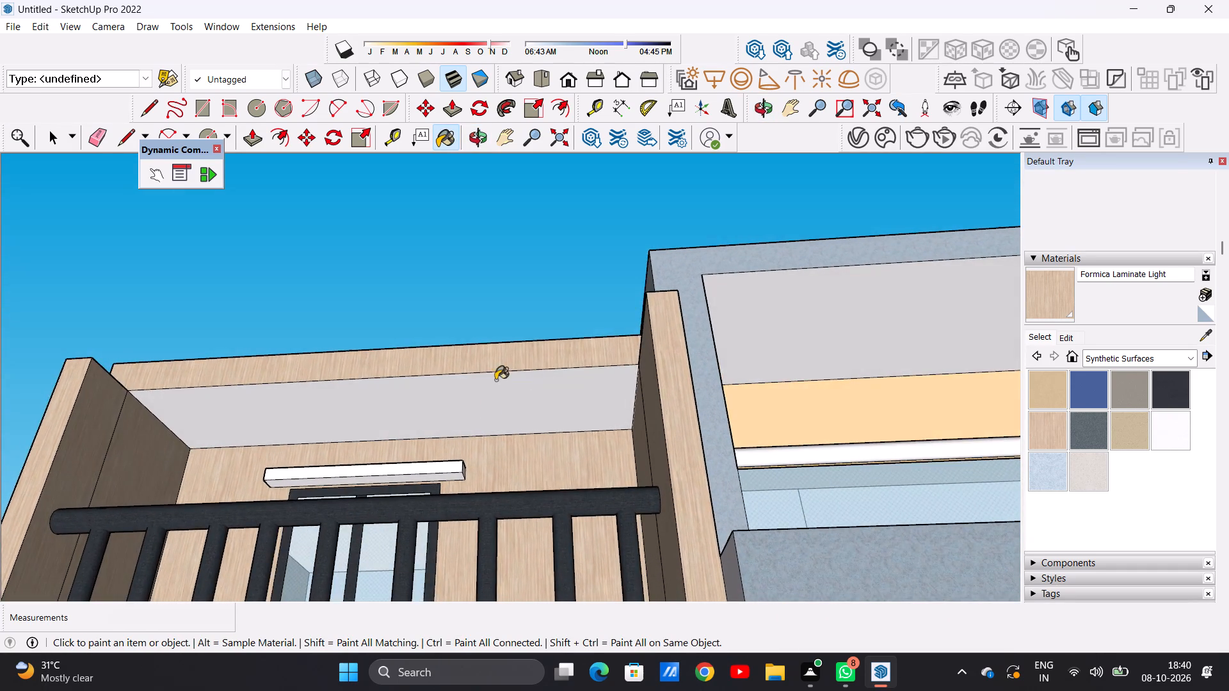
pyautogui.scroll(6, 482, 423)
pyautogui.scroll(-8, 519, 437)
pyautogui.moveTo(535, 436); pyautogui.dragTo(536, 528, button='middle')
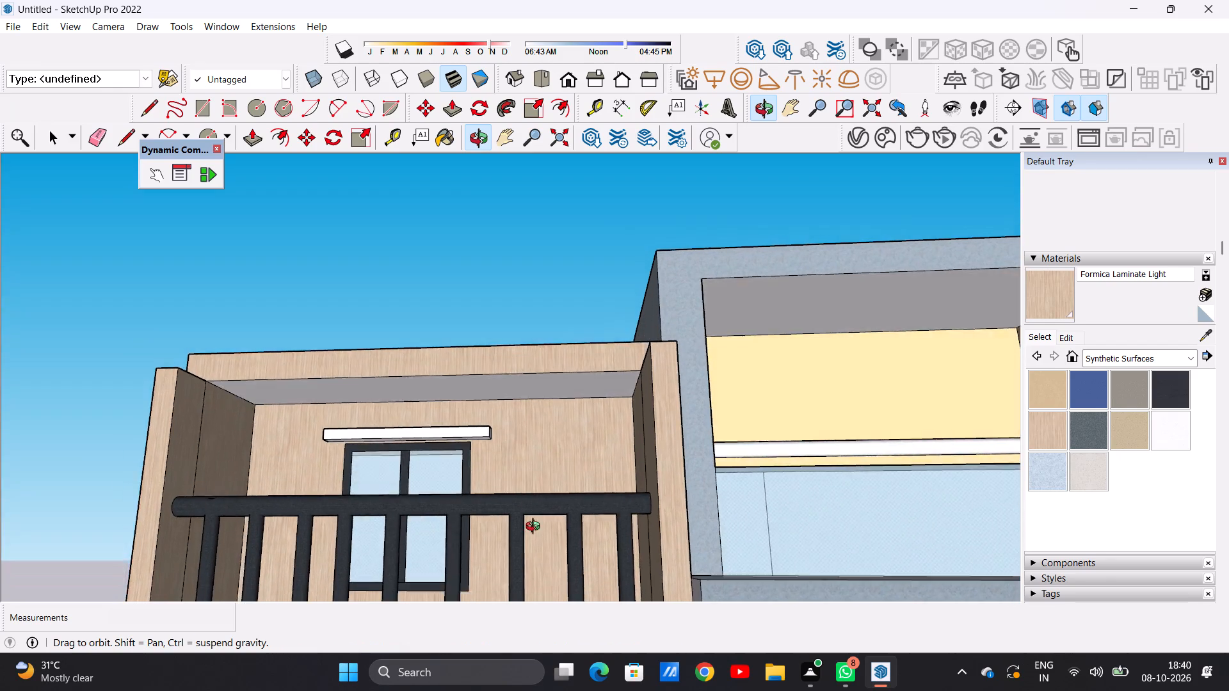
pyautogui.moveTo(536, 528); pyautogui.dragTo(536, 539, button='middle')
pyautogui.scroll(4, 534, 495)
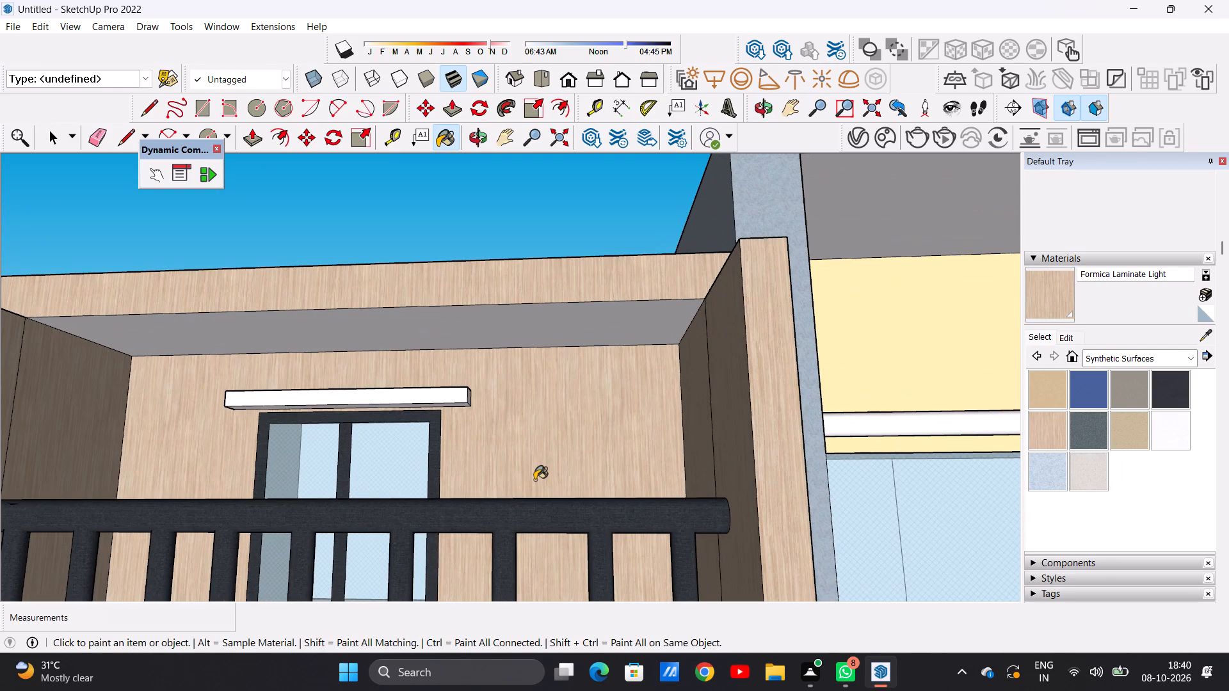
pyautogui.scroll(-20, 589, 406)
pyautogui.scroll(-8, 589, 406)
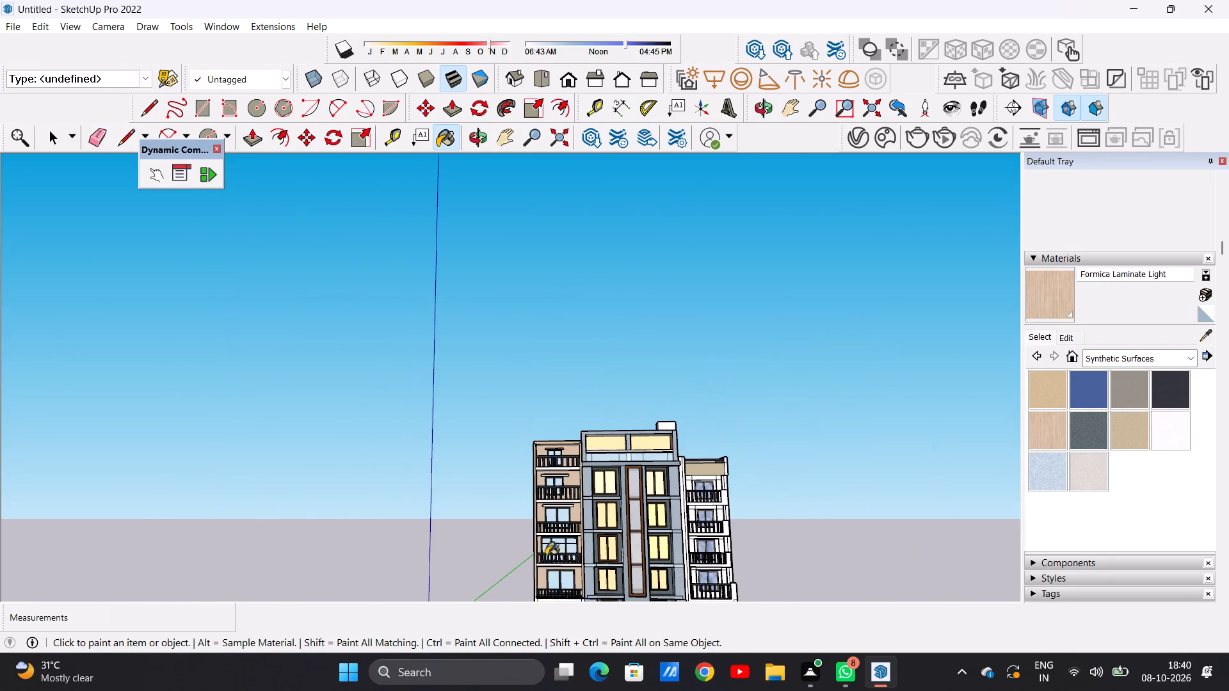
# Examine the taller wing's upper balconies and the whole front facade for faces still without a material.
pyautogui.scroll(-7, 587, 498)
pyautogui.scroll(14, 568, 564)
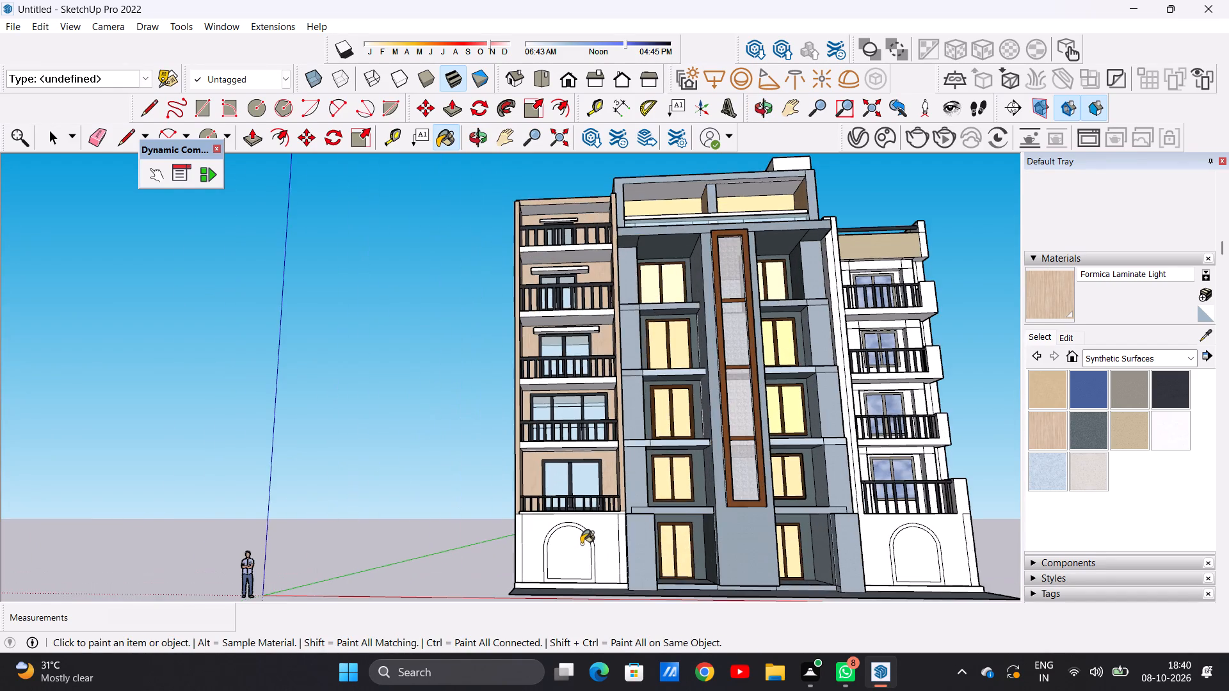
pyautogui.scroll(-3, 564, 587)
pyautogui.scroll(-5, 603, 415)
pyautogui.scroll(8, 591, 402)
pyautogui.scroll(-3, 517, 439)
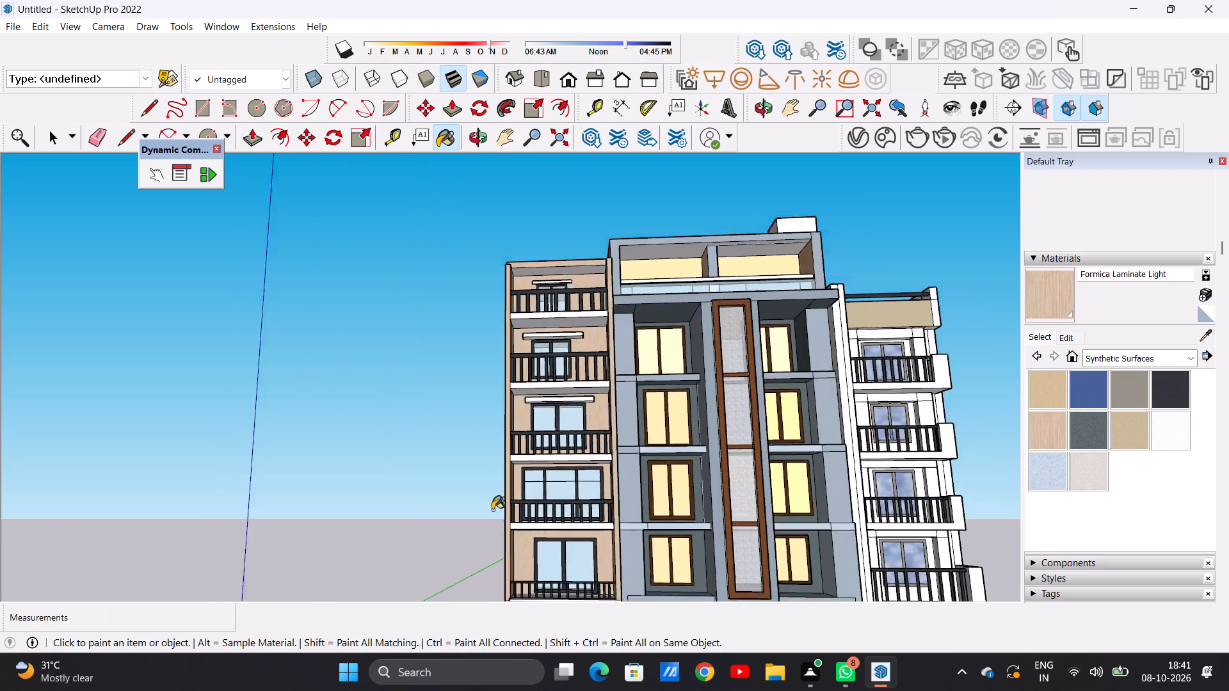
pyautogui.scroll(-3, 492, 510)
pyautogui.scroll(7, 539, 415)
pyautogui.scroll(7, 552, 341)
pyautogui.scroll(4, 554, 395)
pyautogui.scroll(-2, 523, 496)
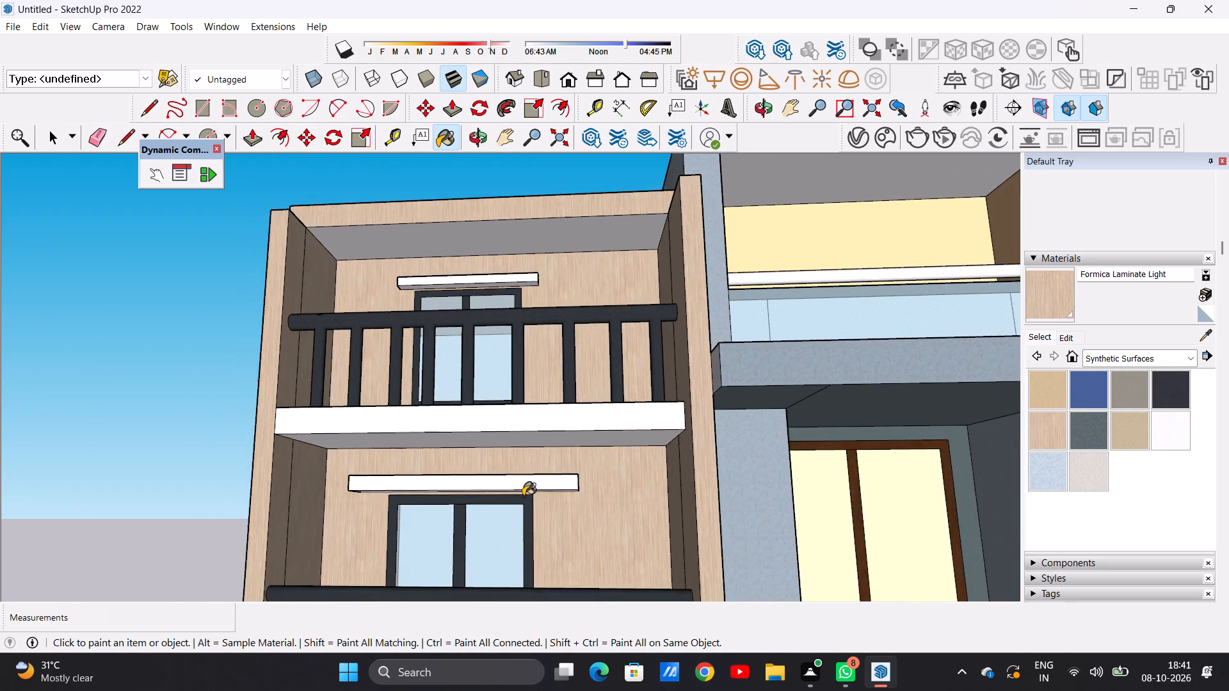
pyautogui.scroll(-9, 523, 496)
pyautogui.scroll(6, 545, 437)
pyautogui.moveTo(545, 445); pyautogui.dragTo(552, 339, button='middle')
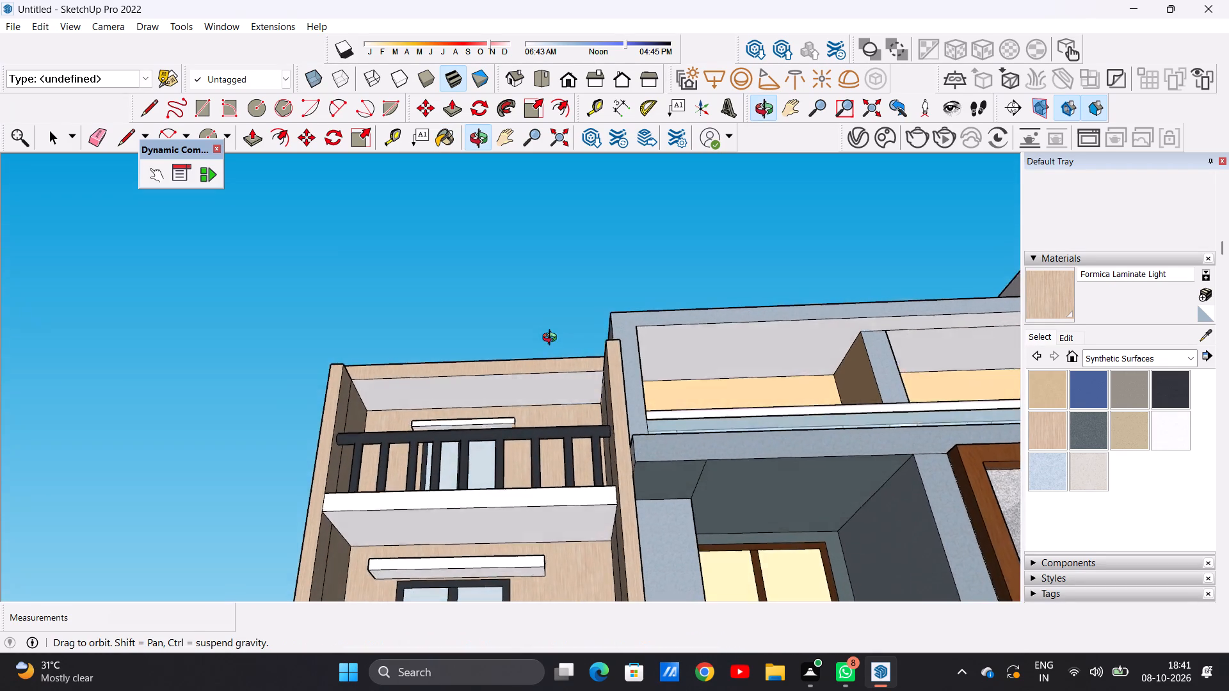
pyautogui.moveTo(552, 339); pyautogui.dragTo(577, 434, button='middle')
pyautogui.scroll(-7, 470, 438)
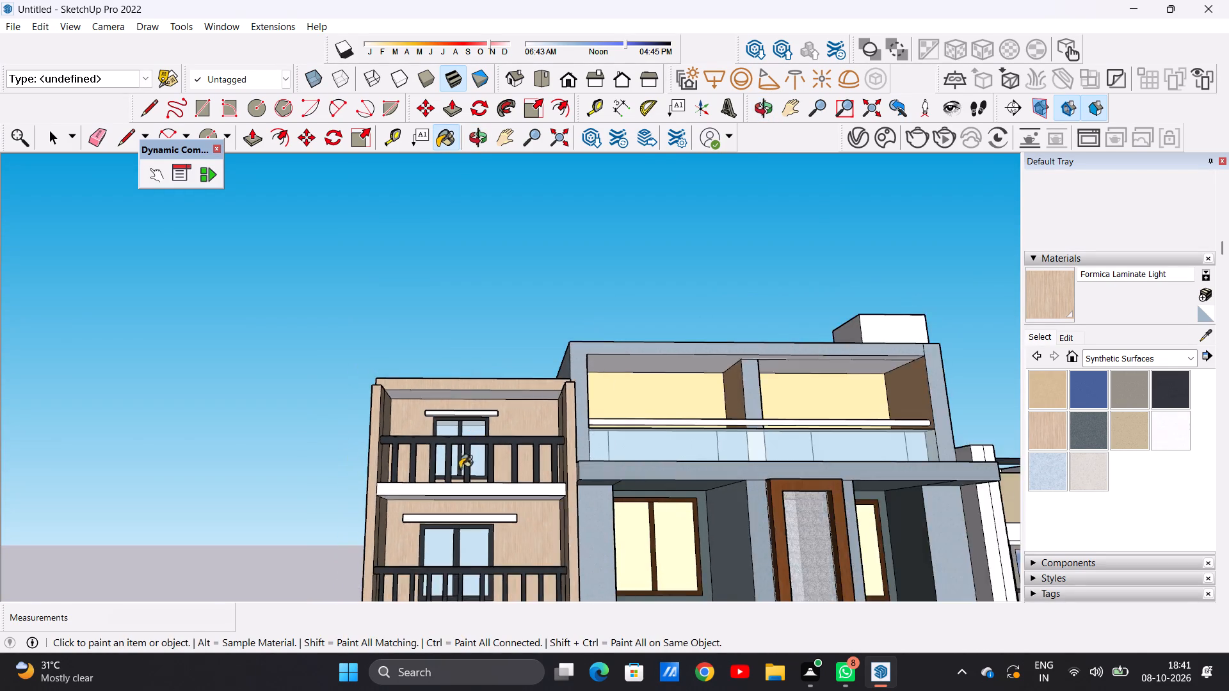
pyautogui.scroll(-8, 460, 468)
pyautogui.scroll(20, 475, 548)
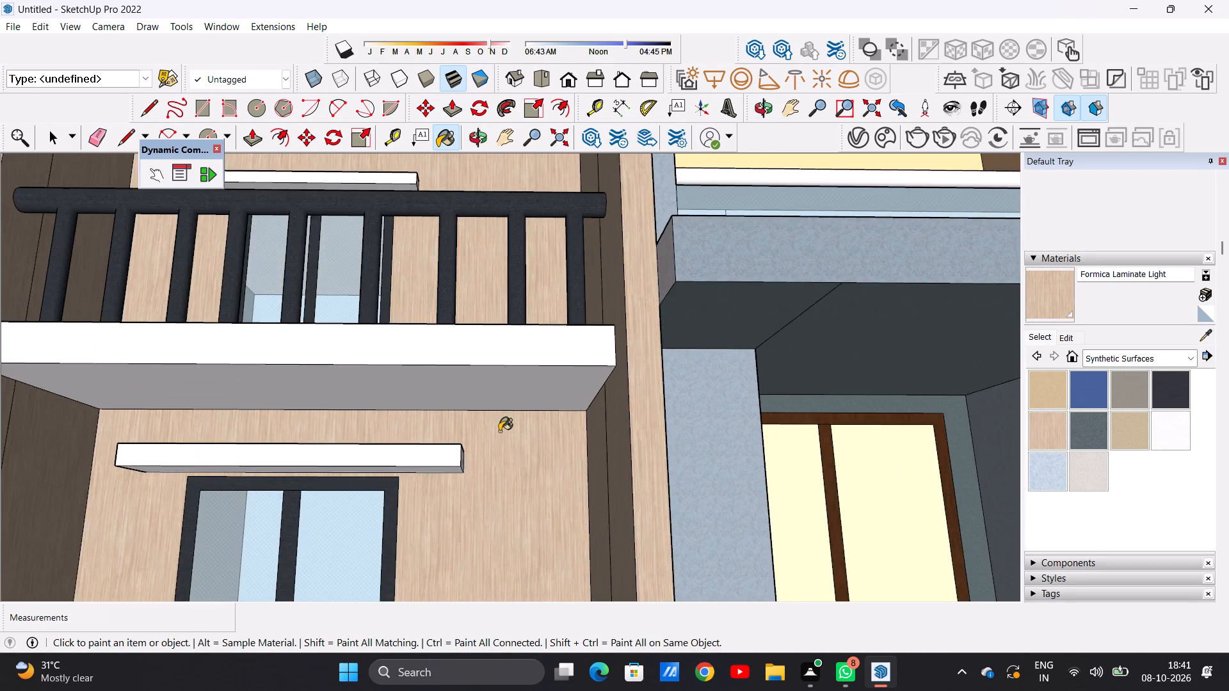
pyautogui.moveTo(499, 431); pyautogui.dragTo(516, 476, button='middle')
pyautogui.scroll(-3, 518, 477)
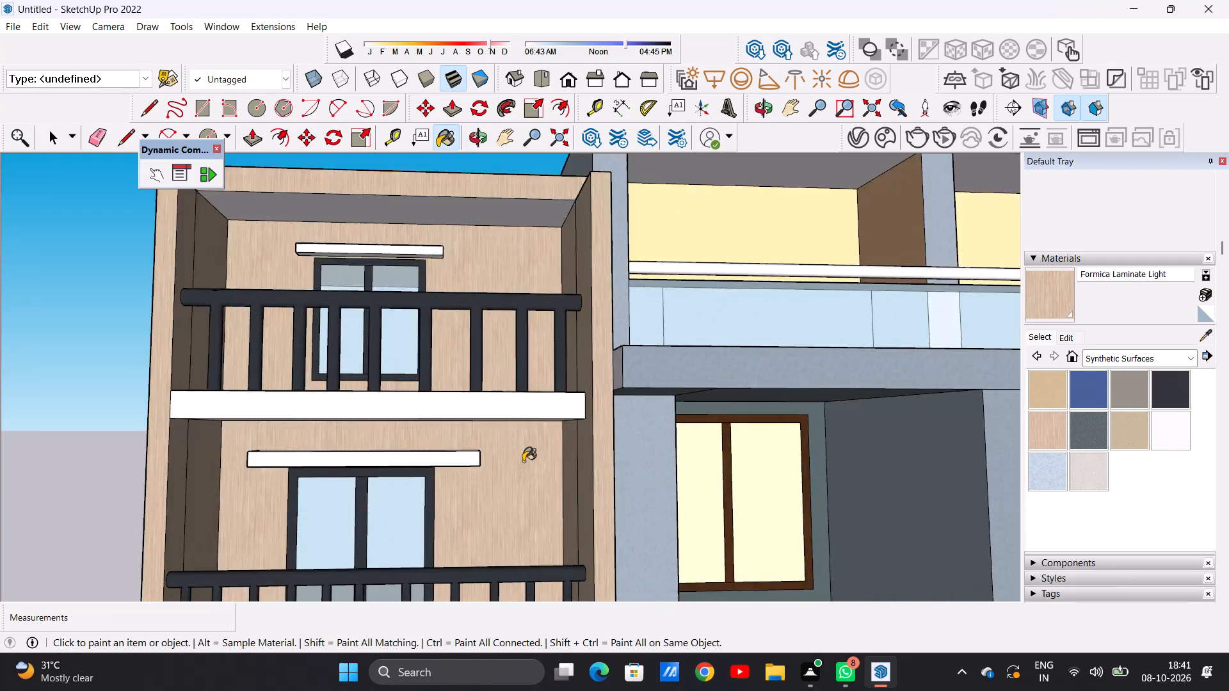
pyautogui.scroll(-12, 523, 461)
pyautogui.scroll(-10, 513, 462)
pyautogui.scroll(10, 478, 525)
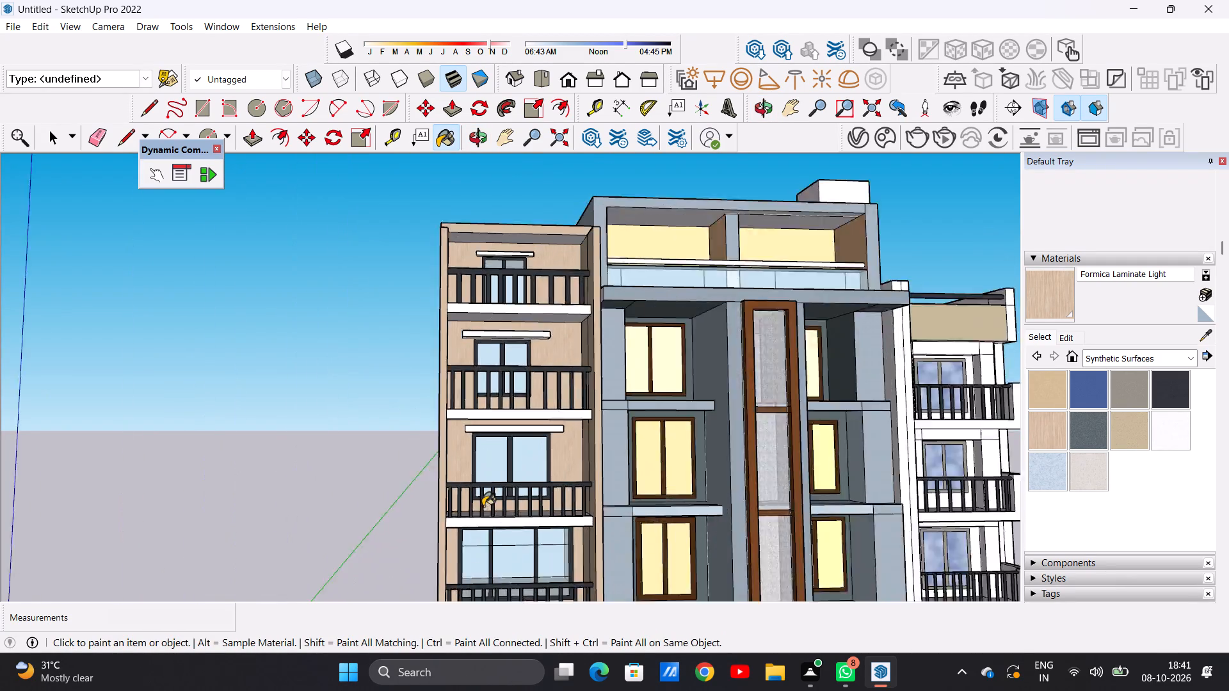
pyautogui.scroll(2, 483, 506)
# Examine the taller wing's balcony ceilings, slab undersides and the ledges above the windows from below.
pyautogui.moveTo(504, 414); pyautogui.dragTo(374, 314, button='middle')
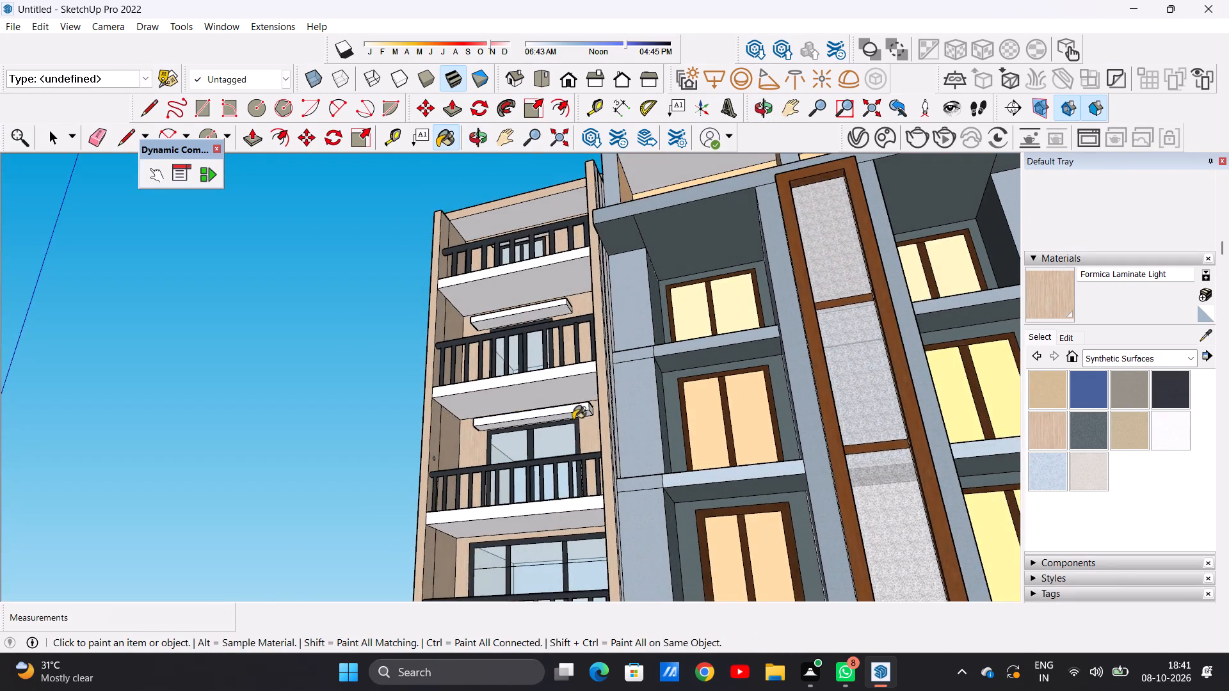
pyautogui.scroll(10, 573, 418)
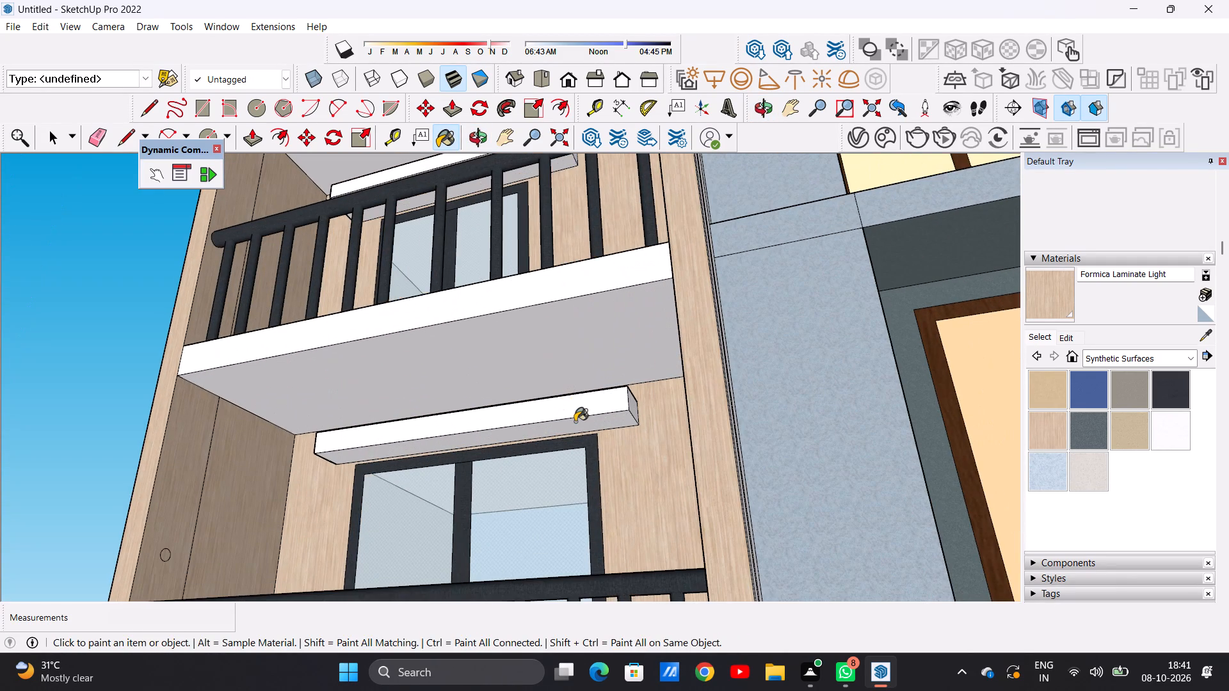
pyautogui.scroll(-17, 590, 401)
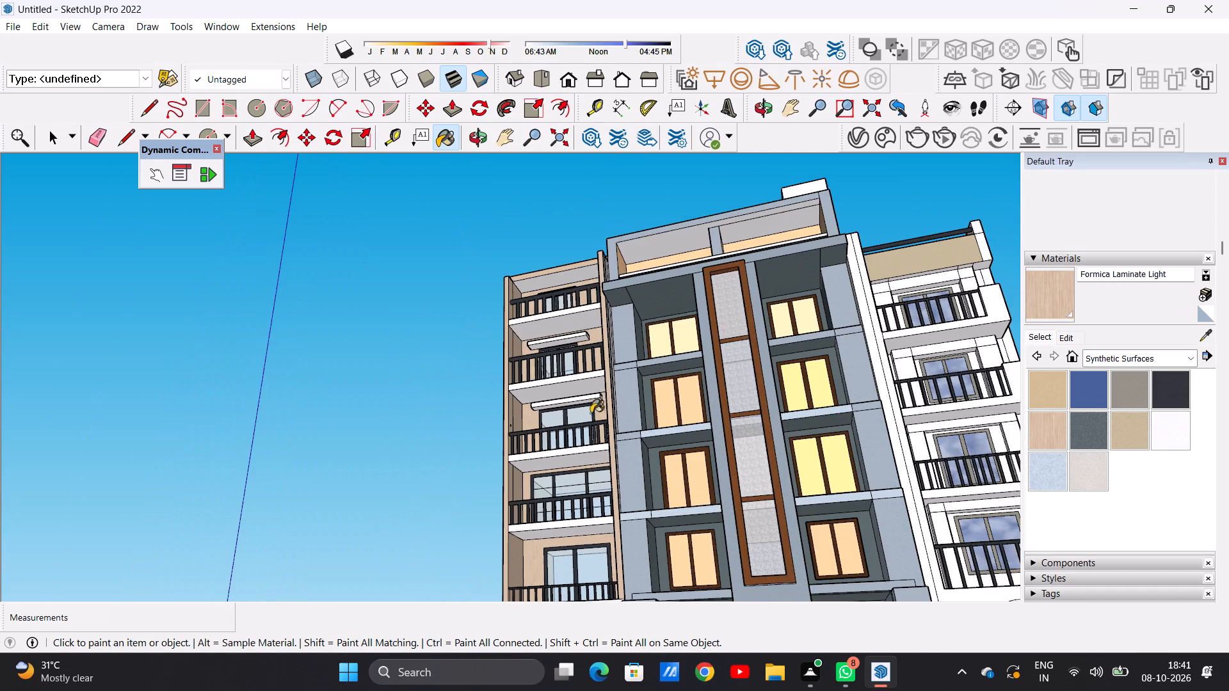
pyautogui.scroll(-6, 602, 420)
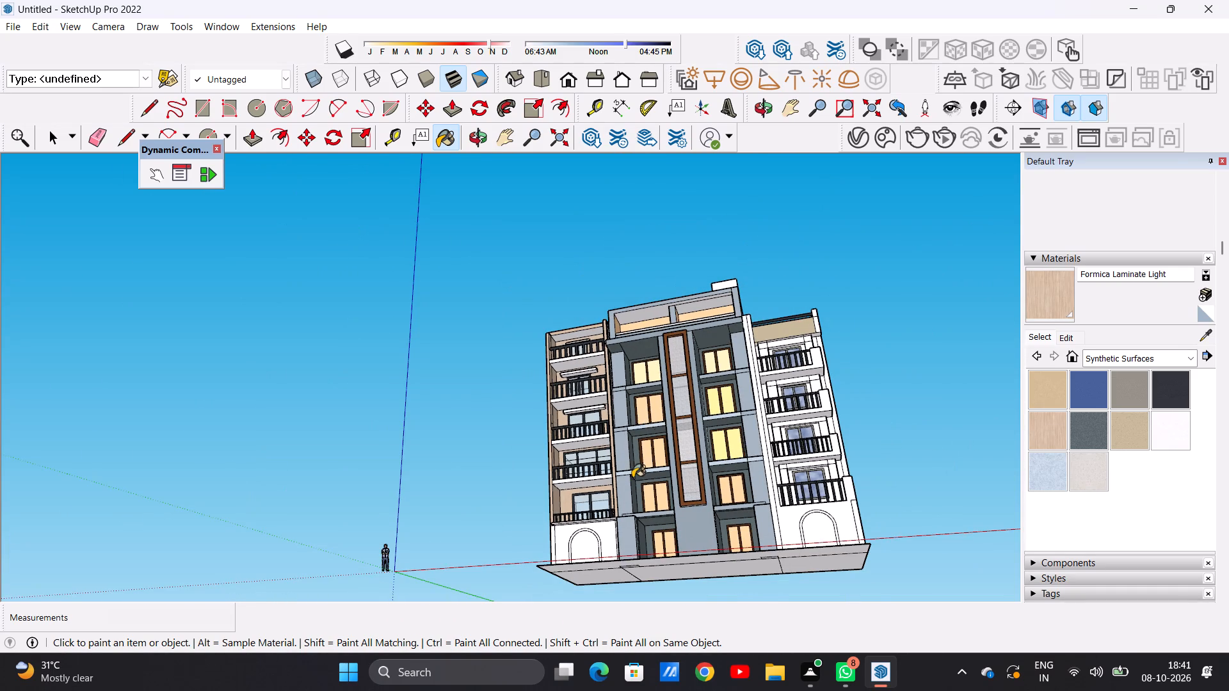
pyautogui.moveTo(675, 407); pyautogui.dragTo(649, 504, button='middle')
pyautogui.scroll(5, 620, 420)
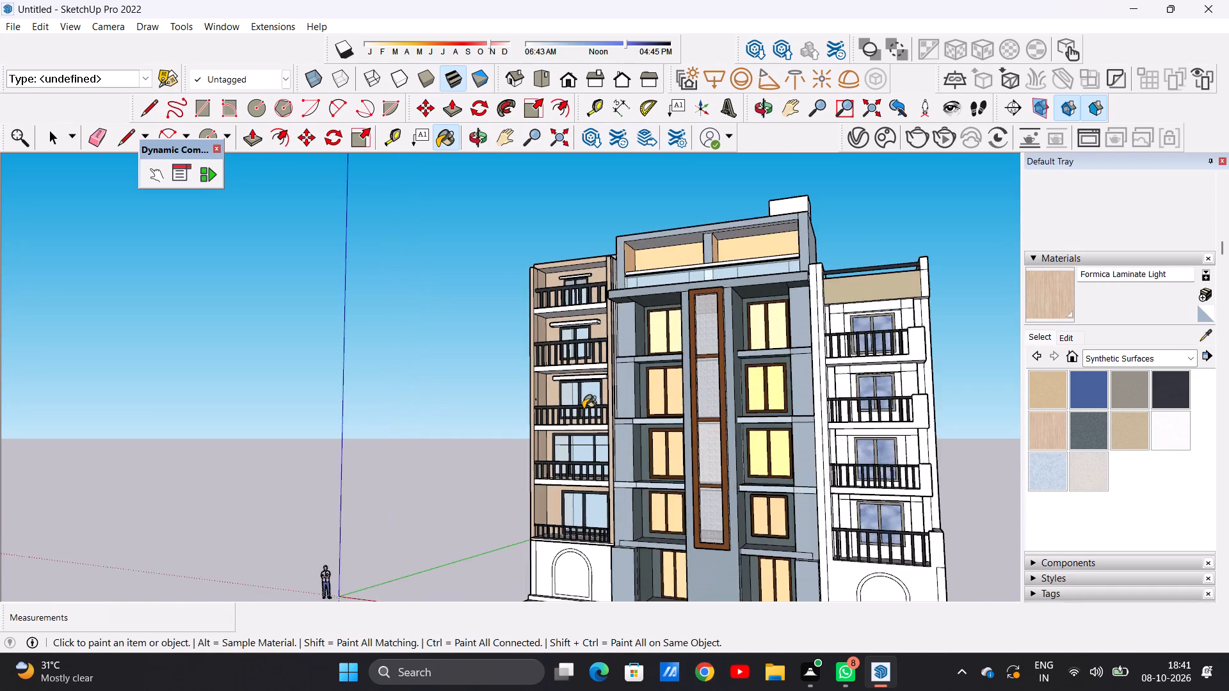
pyautogui.scroll(11, 583, 409)
pyautogui.scroll(-3, 576, 429)
pyautogui.moveTo(564, 481); pyautogui.dragTo(614, 353, button='middle')
pyautogui.scroll(16, 621, 436)
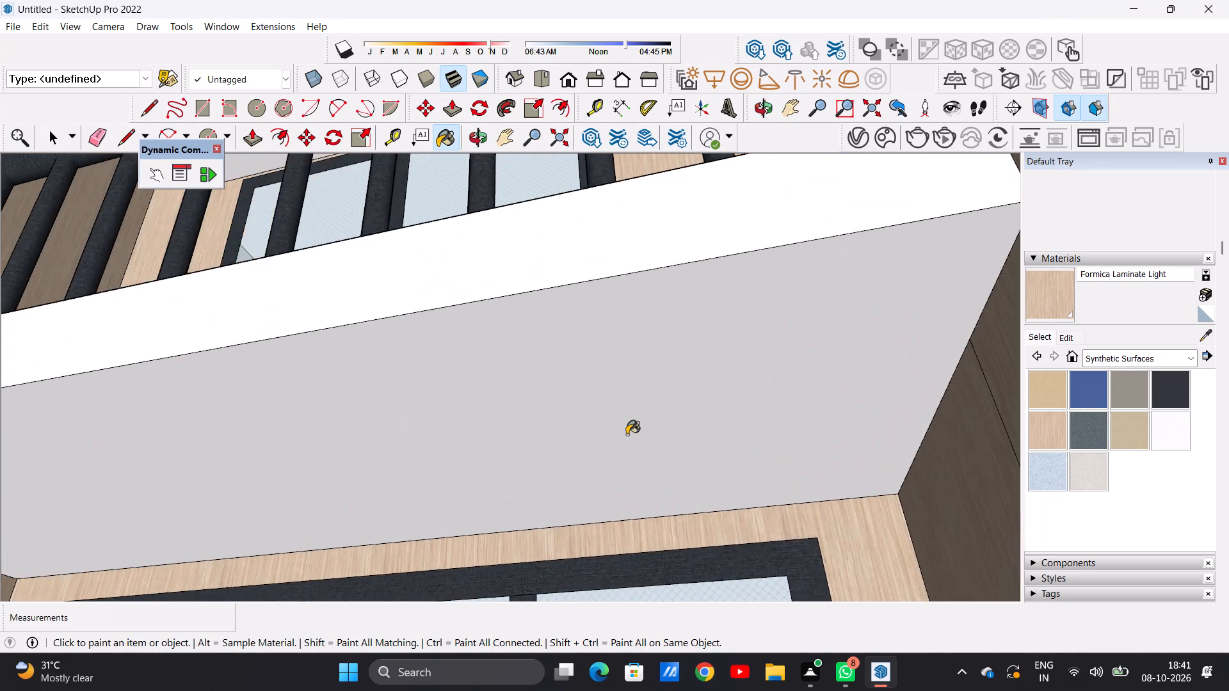
pyautogui.scroll(-20, 616, 486)
pyautogui.scroll(-6, 616, 486)
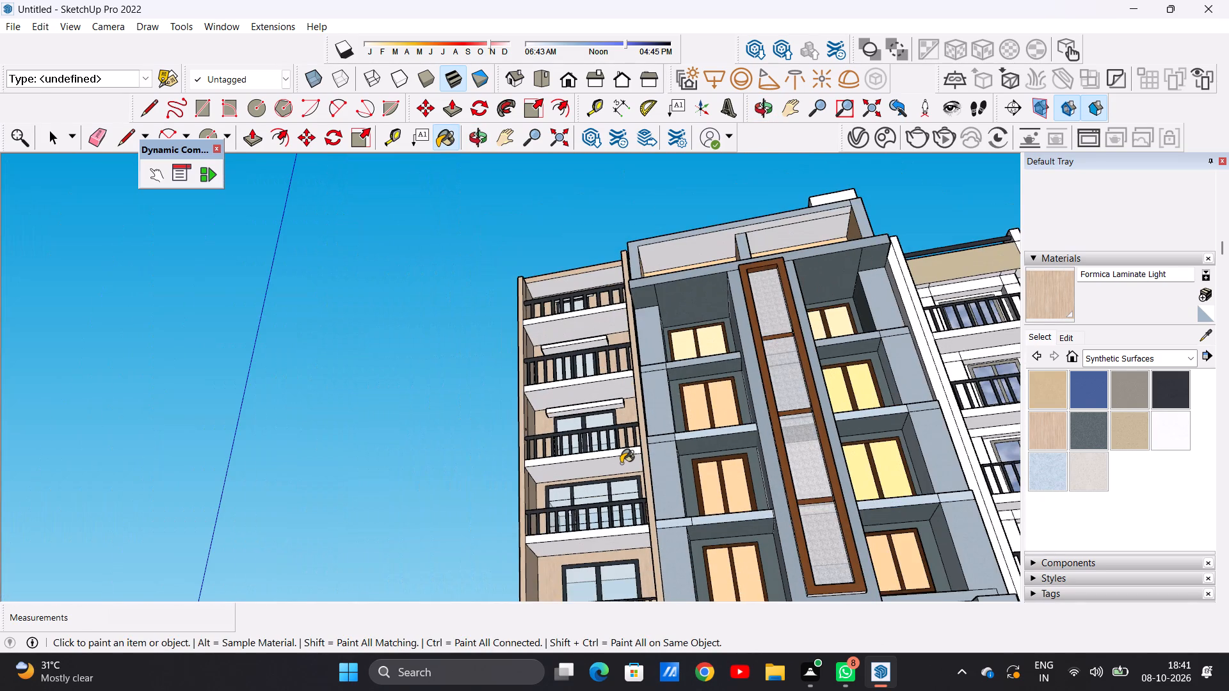
pyautogui.moveTo(621, 463); pyautogui.dragTo(628, 570, button='middle')
pyautogui.scroll(-7, 583, 501)
pyautogui.scroll(5, 601, 419)
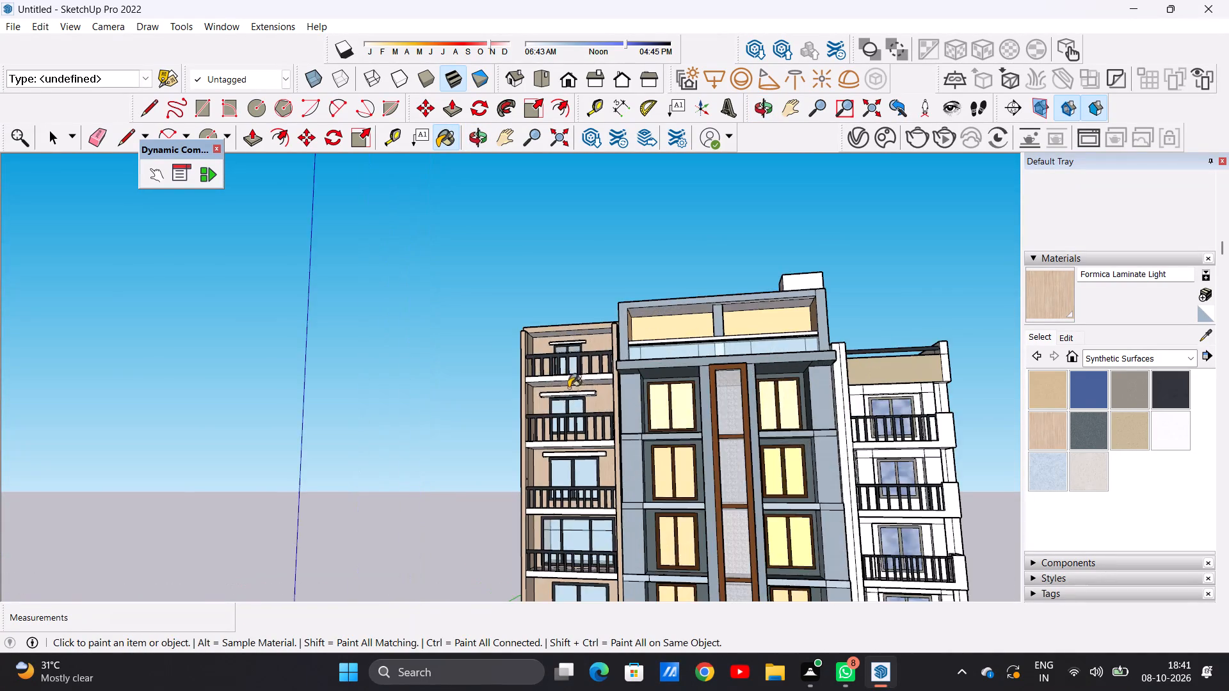
pyautogui.scroll(20, 578, 378)
pyautogui.scroll(1, 578, 378)
pyautogui.scroll(-9, 582, 409)
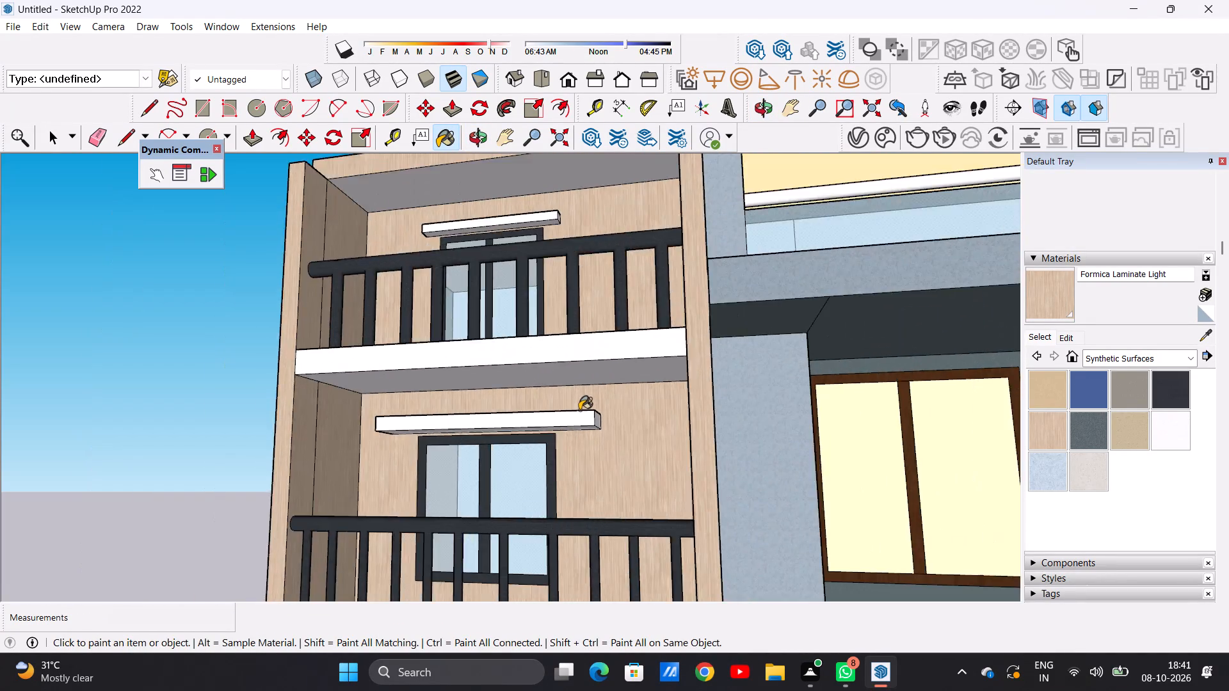
pyautogui.scroll(-6, 579, 410)
# Paint the ceiling of the taller wing's top balcony in Formica Beige.
pyautogui.moveTo(639, 309); pyautogui.dragTo(619, 247, button='middle')
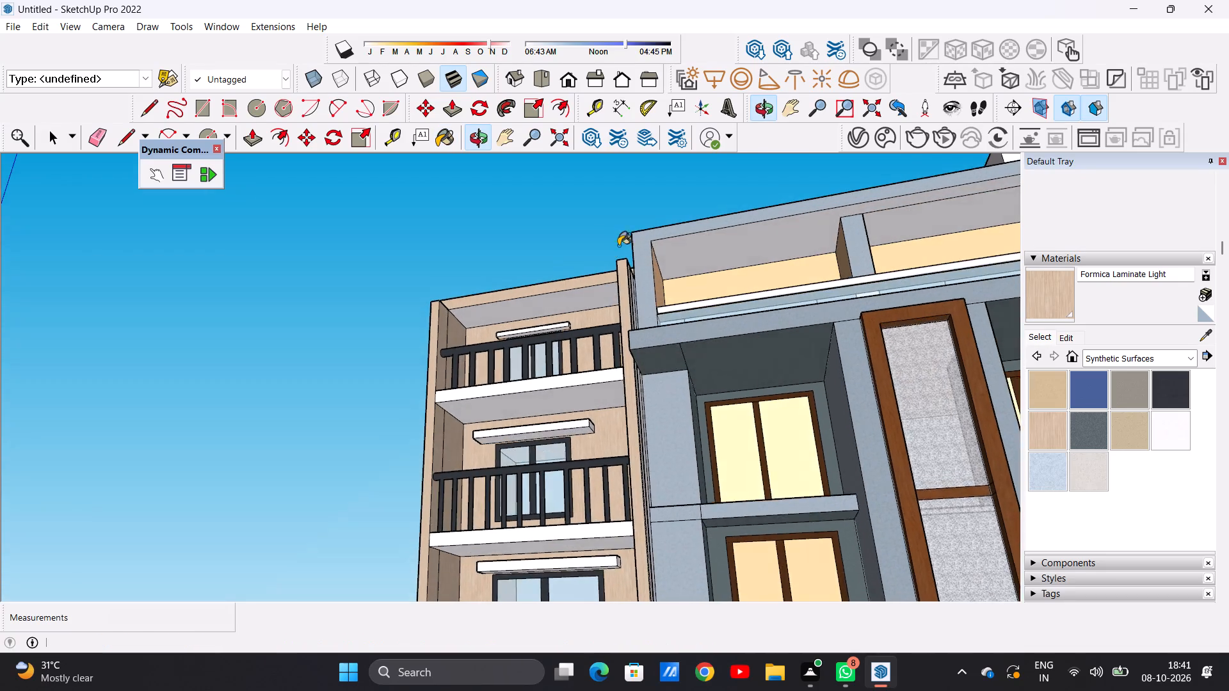
pyautogui.scroll(7, 502, 283)
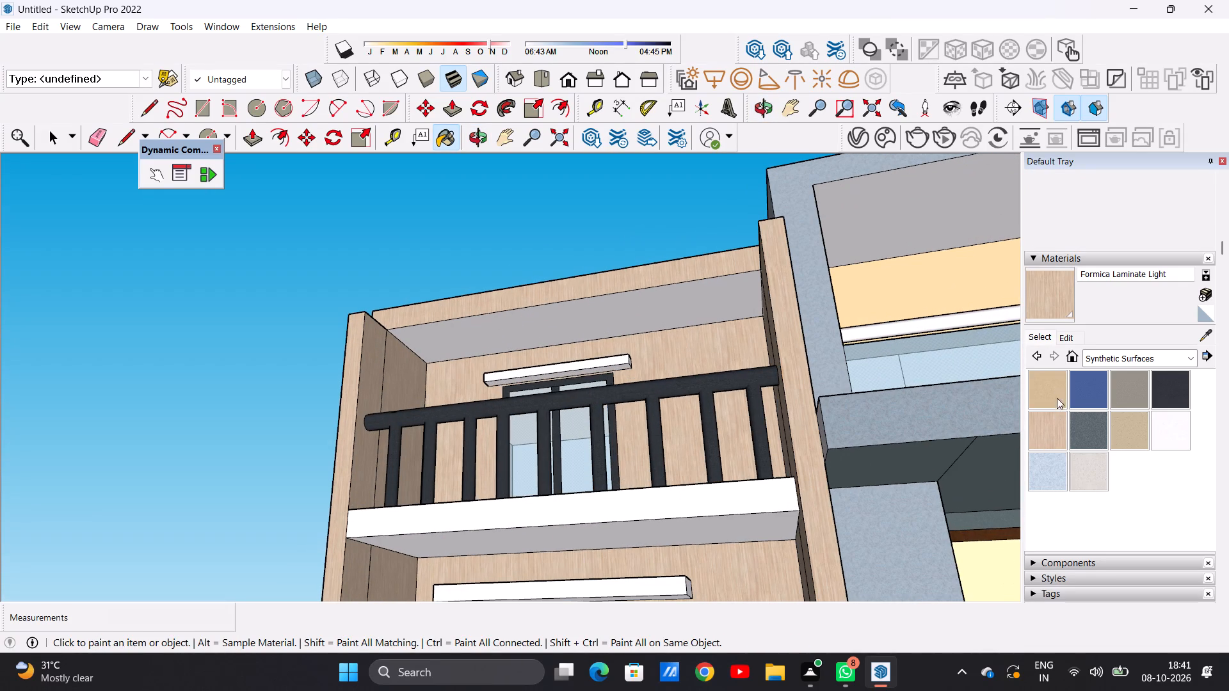
pyautogui.click(1046, 379)
pyautogui.scroll(4, 659, 295)
pyautogui.scroll(-1, 659, 295)
pyautogui.scroll(5, 659, 295)
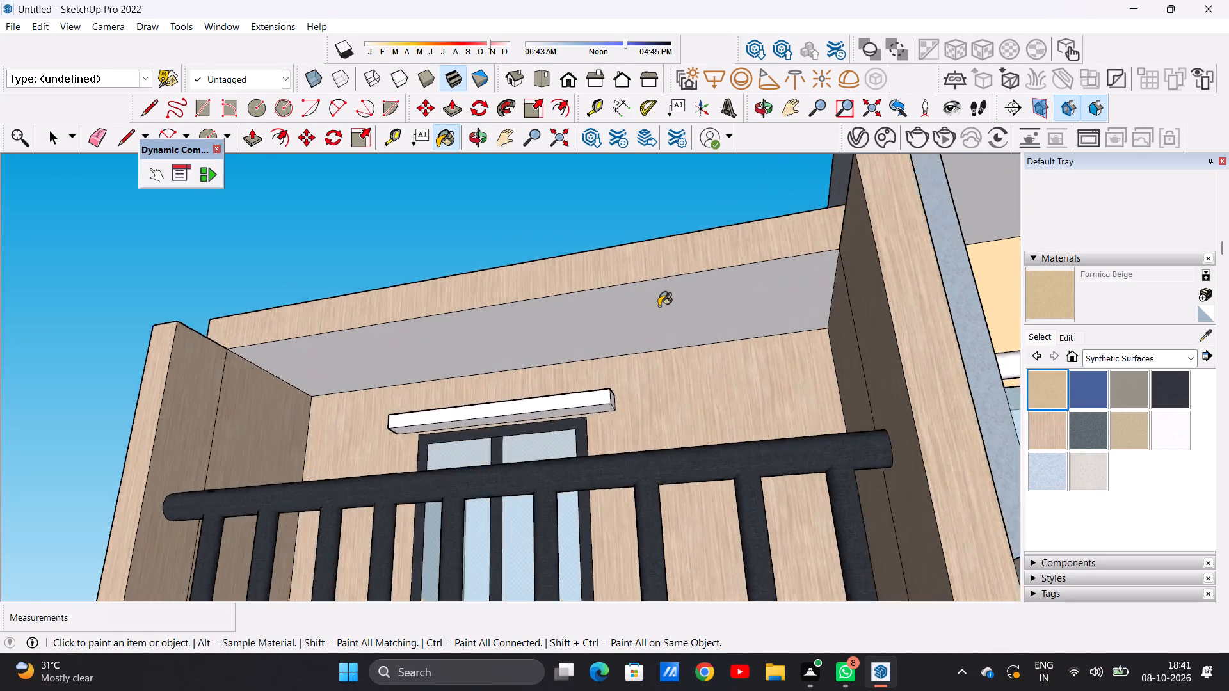
pyautogui.scroll(3, 659, 306)
pyautogui.click(656, 306)
pyautogui.scroll(-12, 632, 373)
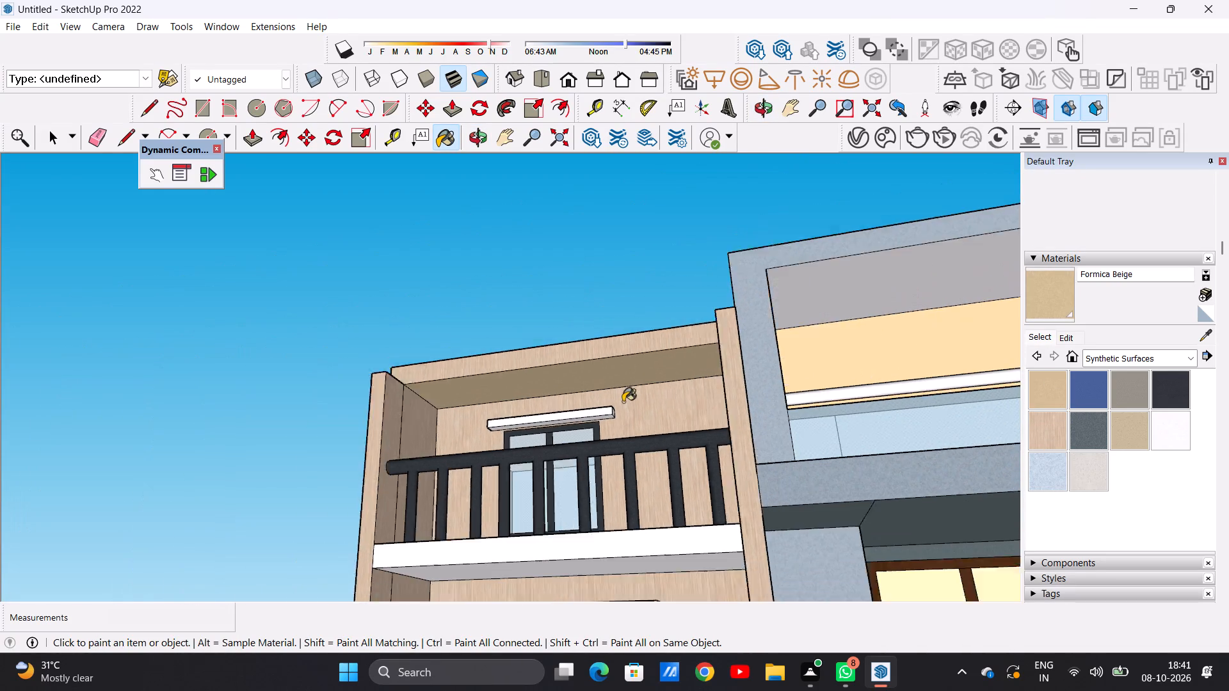
# Paint the front, top and underside of the ledge above the top balcony's window in Formica Beige.
pyautogui.scroll(-4, 623, 402)
pyautogui.scroll(5, 591, 430)
pyautogui.moveTo(593, 394); pyautogui.dragTo(593, 431, button='middle')
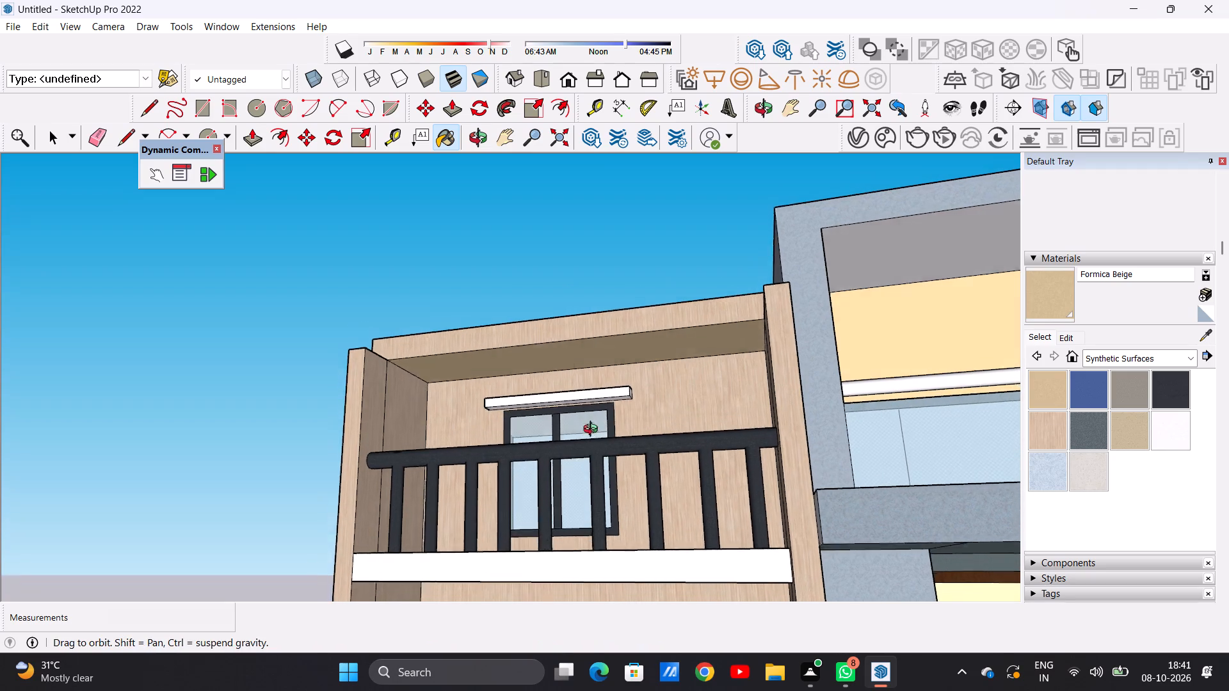
pyautogui.moveTo(593, 431); pyautogui.dragTo(593, 442, button='middle')
pyautogui.scroll(14, 604, 415)
pyautogui.click(617, 333)
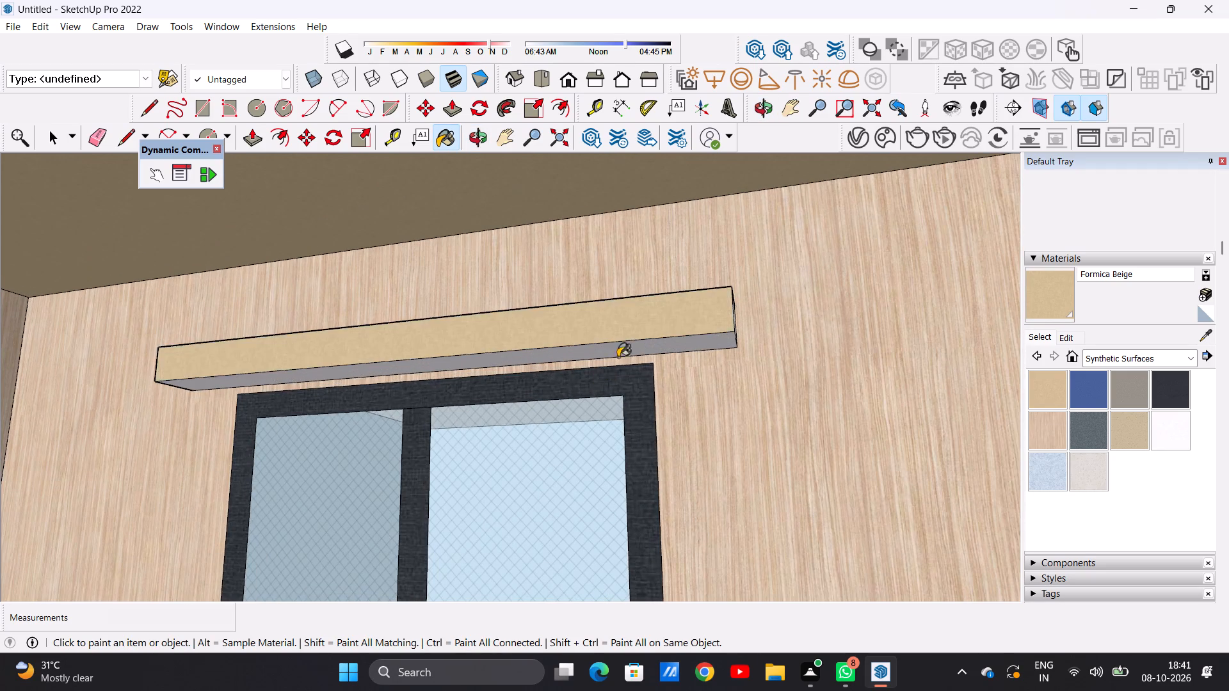
pyautogui.scroll(-4, 650, 377)
pyautogui.moveTo(655, 413); pyautogui.dragTo(650, 550, button='middle')
pyautogui.scroll(-2, 663, 484)
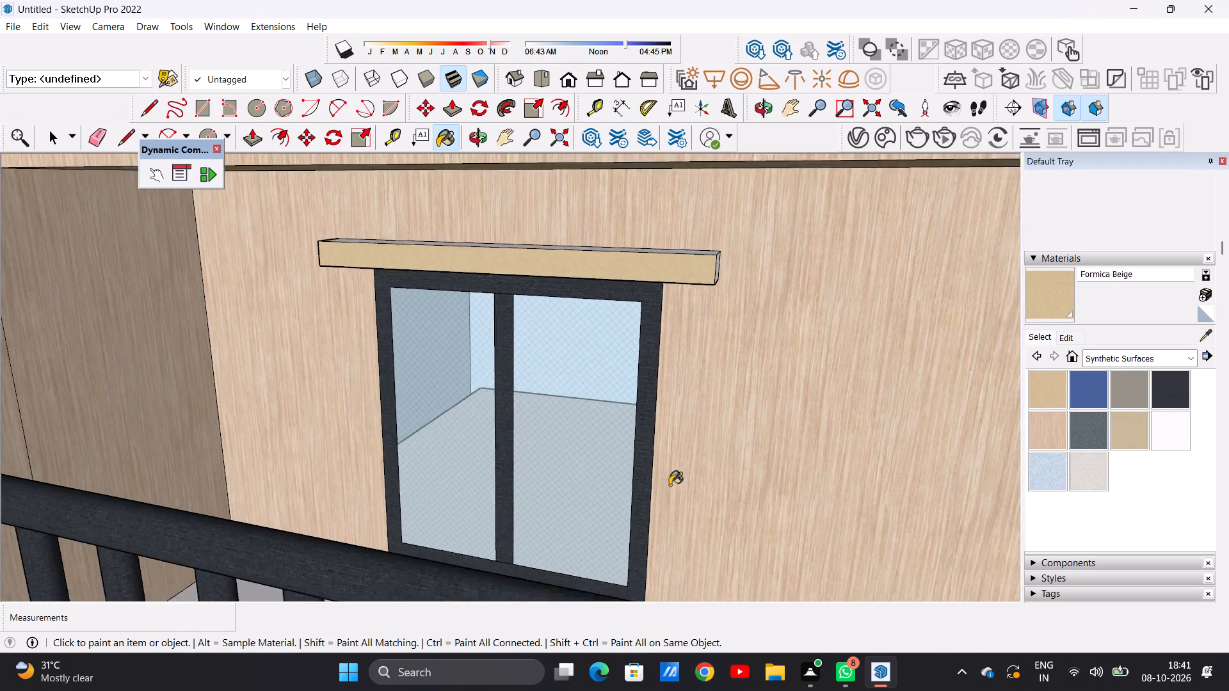
pyautogui.scroll(-3, 670, 485)
pyautogui.scroll(6, 671, 383)
pyautogui.scroll(13, 673, 299)
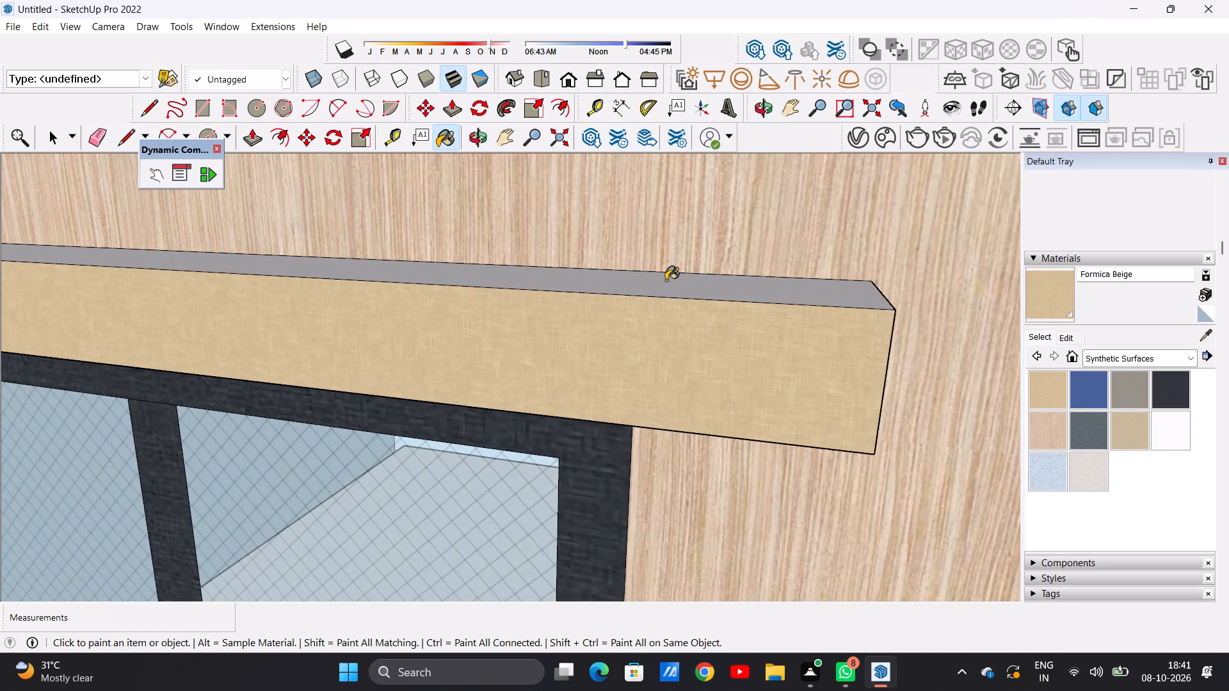
pyautogui.click(666, 280)
pyautogui.scroll(-7, 829, 361)
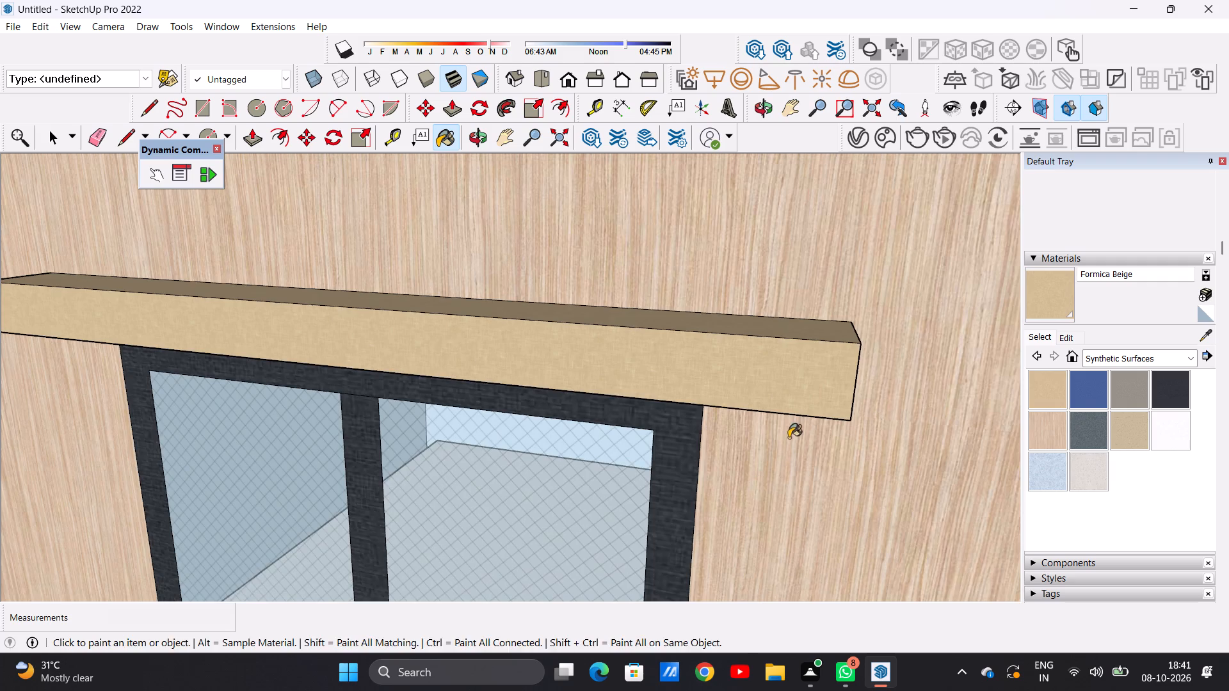
pyautogui.moveTo(789, 438); pyautogui.dragTo(785, 262, button='middle')
pyautogui.scroll(6, 774, 298)
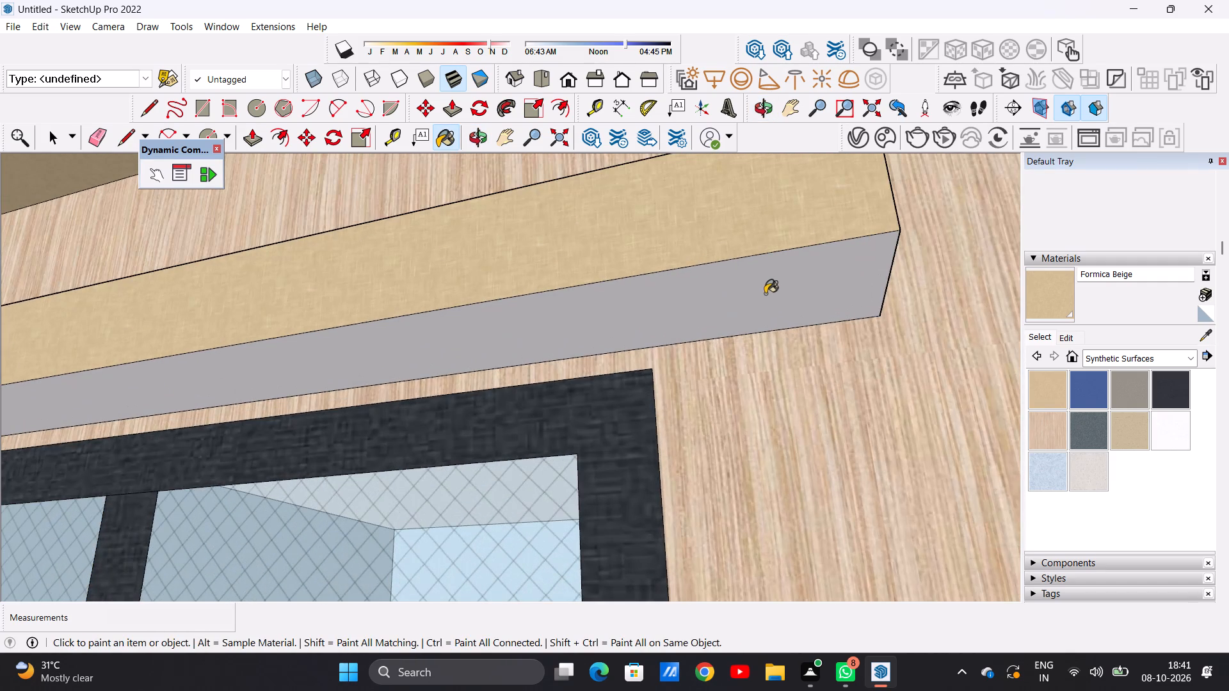
pyautogui.click(765, 294)
# Paint both end faces of the ledge above the top balcony's window in Formica Beige.
pyautogui.scroll(-15, 753, 457)
pyautogui.moveTo(785, 445); pyautogui.dragTo(776, 460, button='middle')
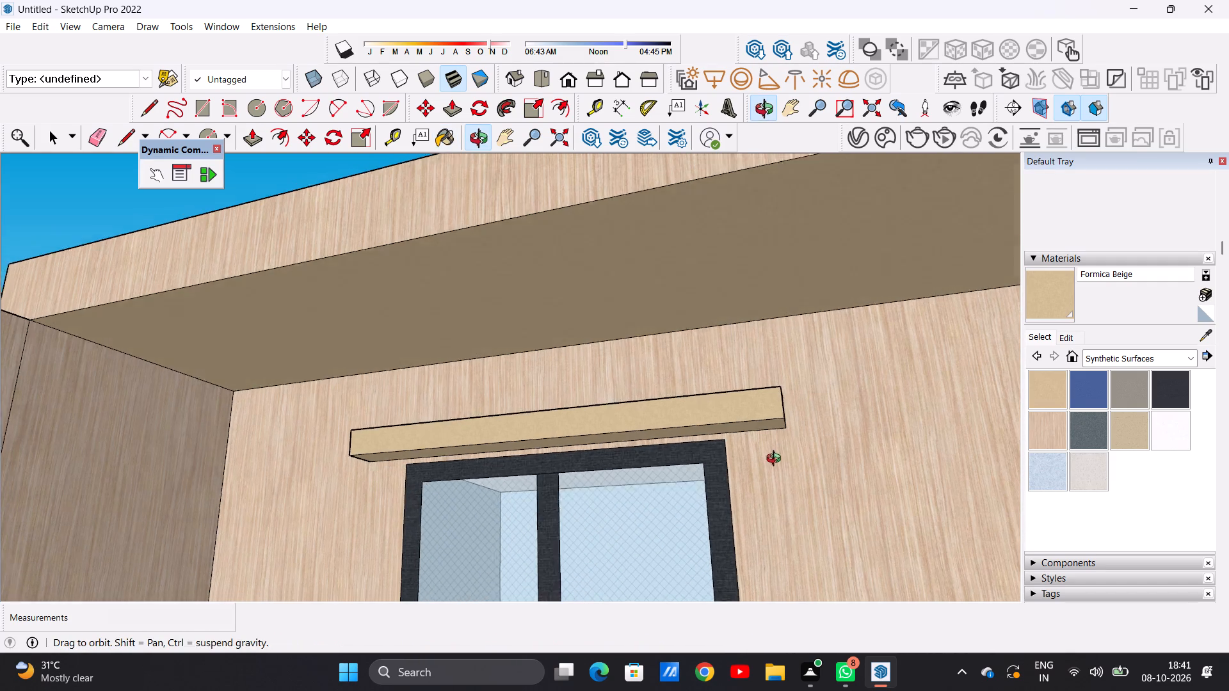
pyautogui.moveTo(776, 460); pyautogui.dragTo(648, 536, button='middle')
pyautogui.scroll(10, 712, 450)
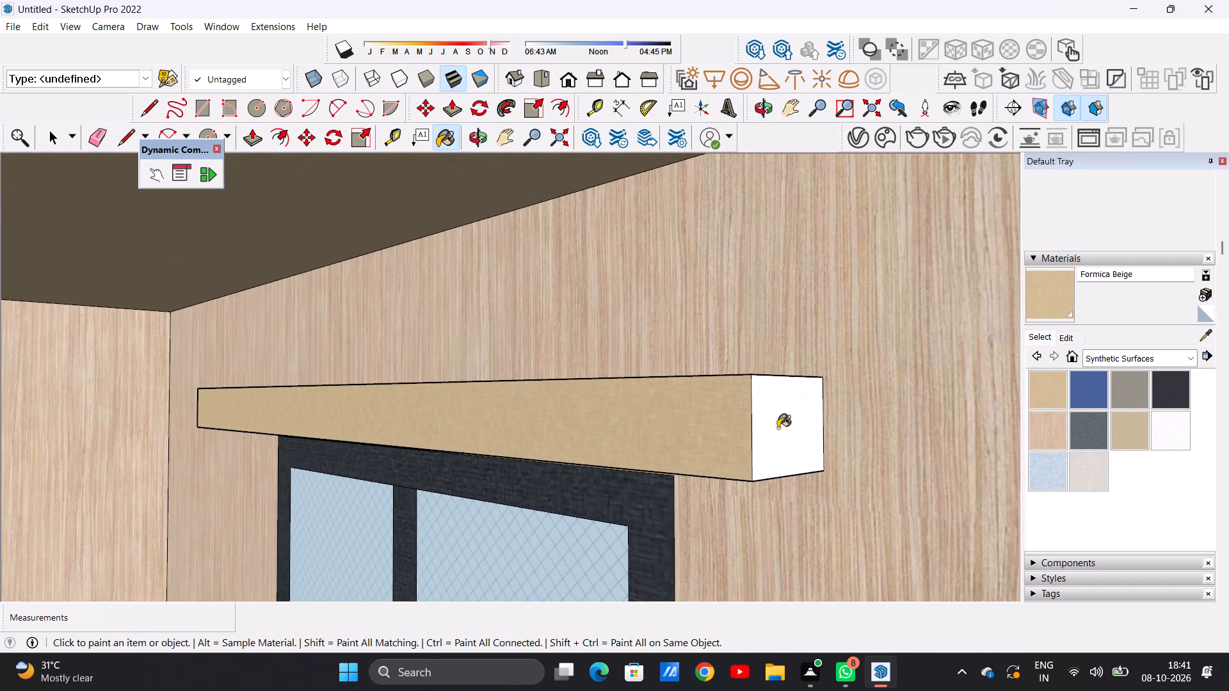
pyautogui.click(778, 428)
pyautogui.scroll(-19, 709, 516)
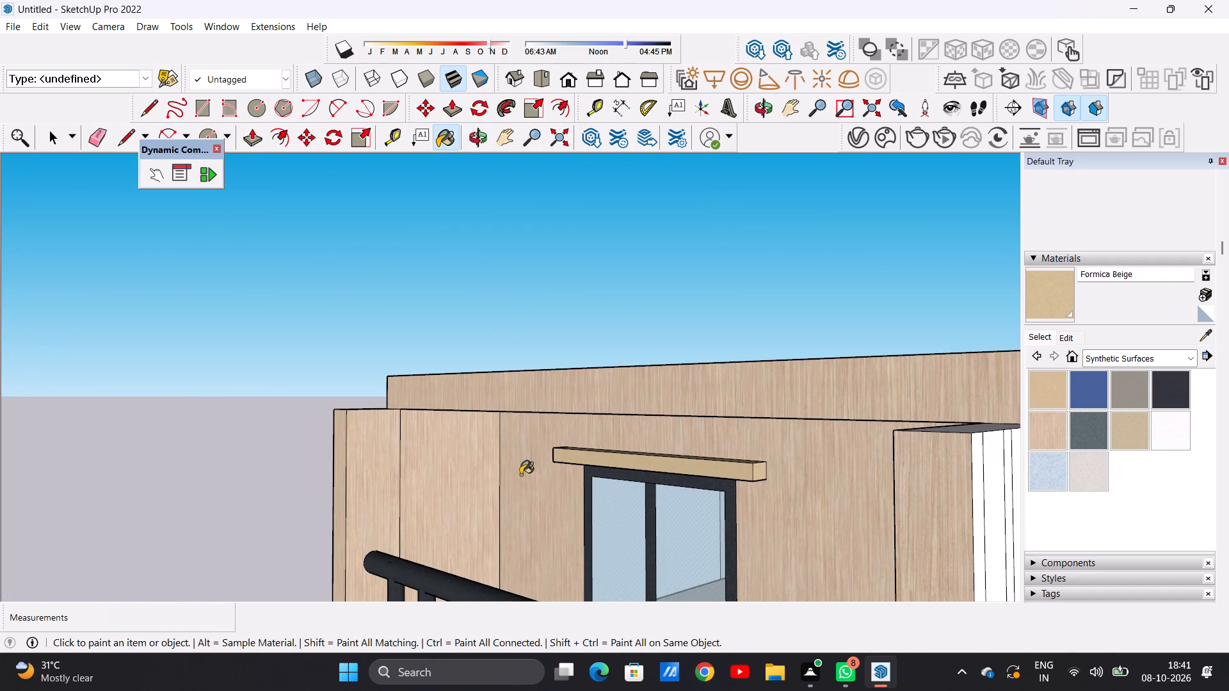
pyautogui.moveTo(520, 475); pyautogui.dragTo(863, 472, button='middle')
pyautogui.scroll(2, 483, 454)
pyautogui.scroll(-1, 485, 454)
pyautogui.scroll(8, 485, 454)
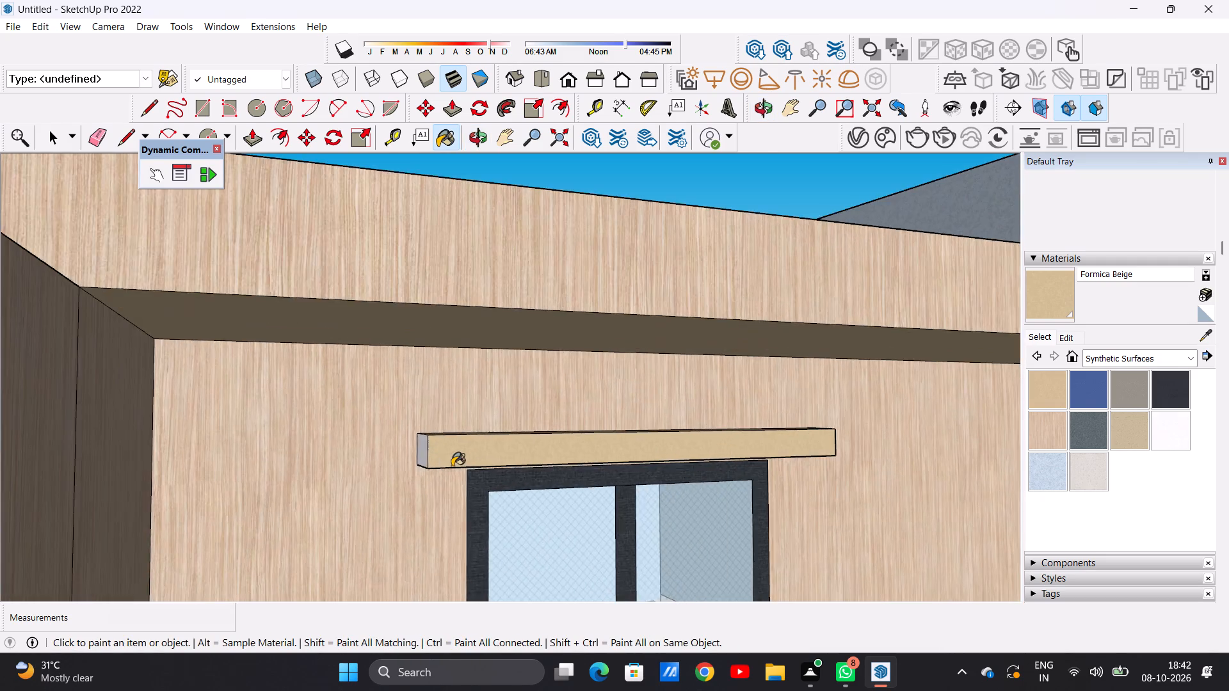
pyautogui.scroll(11, 452, 466)
pyautogui.click(407, 444)
# Paint the front and underside of the ledge above the second-highest balcony's window in Formica Beige.
pyautogui.scroll(-11, 429, 484)
pyautogui.scroll(-20, 454, 442)
pyautogui.scroll(-6, 454, 442)
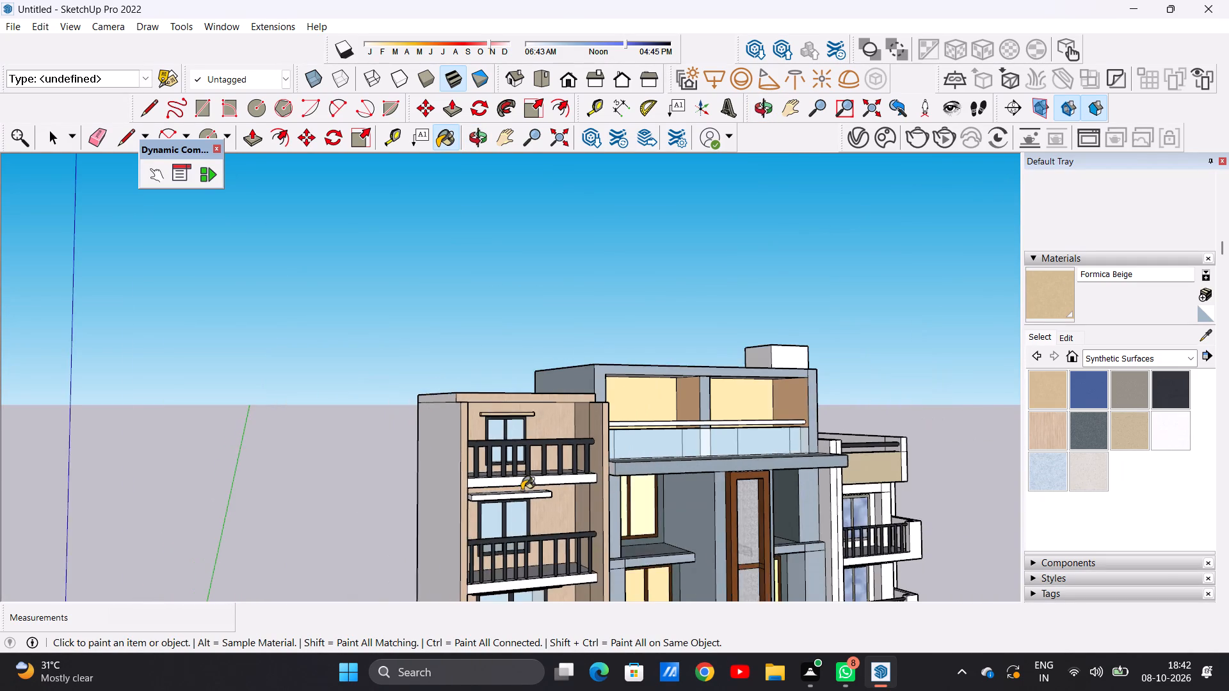
pyautogui.moveTo(522, 490); pyautogui.dragTo(401, 438, button='middle')
pyautogui.scroll(6, 527, 511)
pyautogui.scroll(8, 509, 461)
pyautogui.scroll(-1, 509, 461)
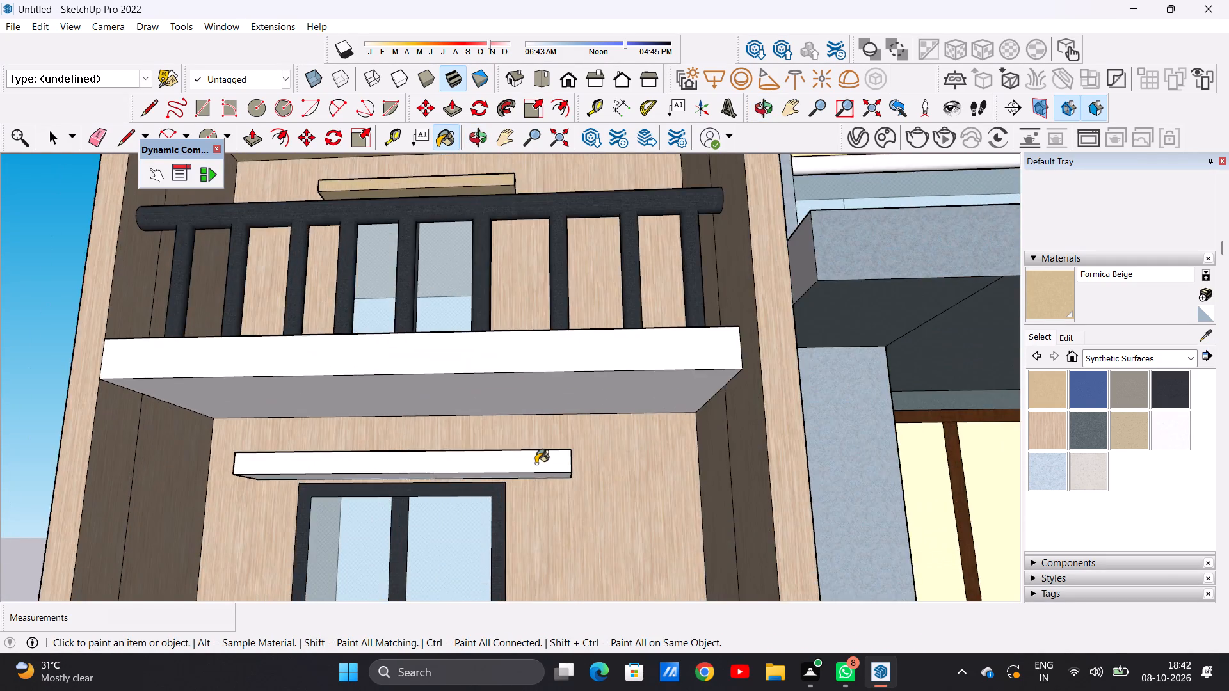
pyautogui.scroll(14, 540, 468)
pyautogui.click(556, 457)
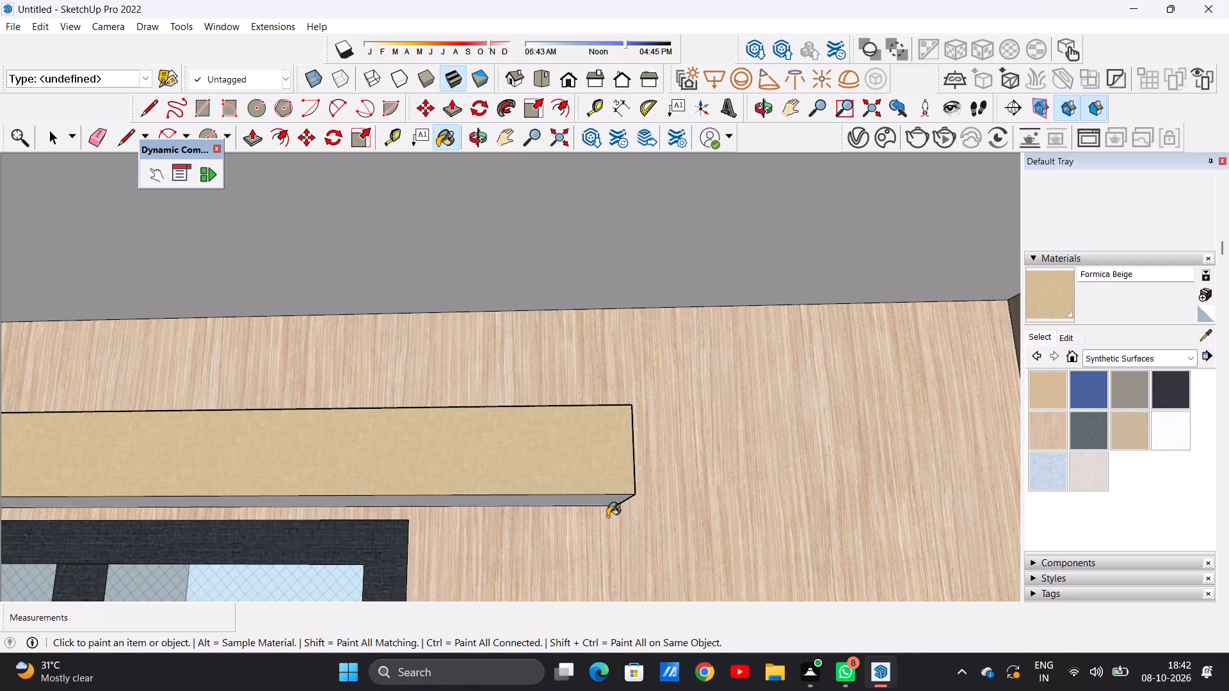
pyautogui.moveTo(606, 516); pyautogui.dragTo(604, 459, button='middle')
pyautogui.scroll(5, 602, 458)
pyautogui.click(595, 456)
pyautogui.scroll(-5, 648, 507)
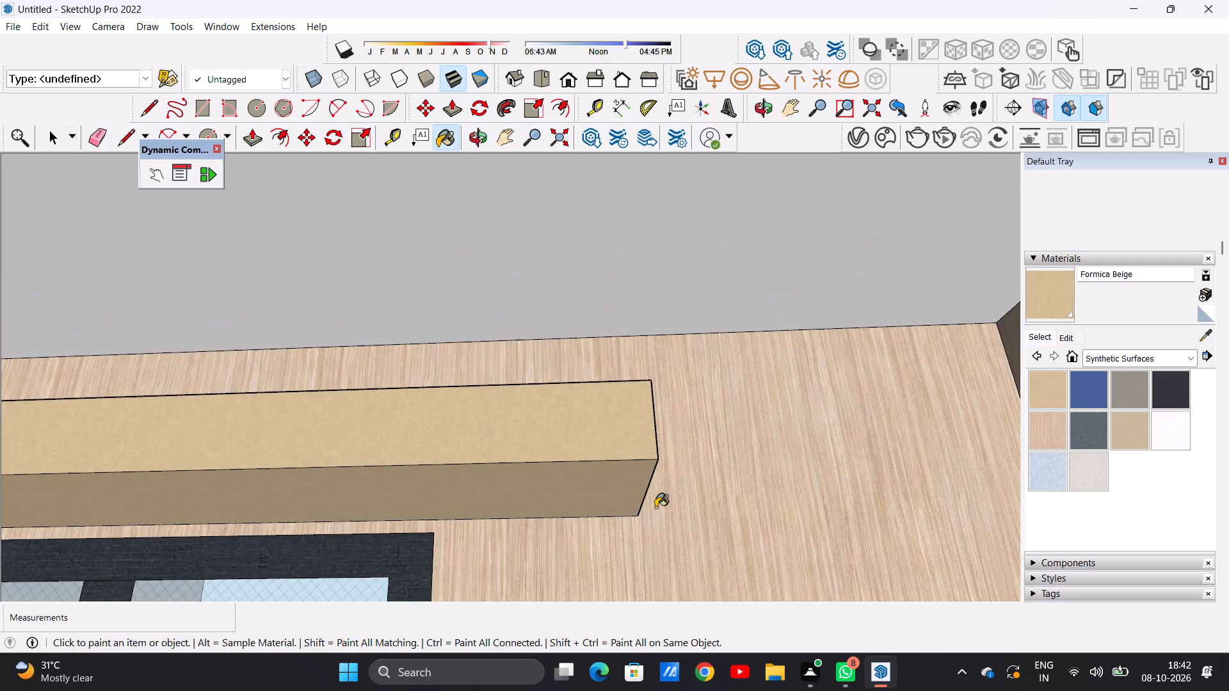
# Paint the top face of the ledge above the second-highest balcony's window in Formica Beige.
pyautogui.scroll(-11, 655, 508)
pyautogui.moveTo(643, 500); pyautogui.dragTo(632, 568, button='middle')
pyautogui.scroll(3, 618, 450)
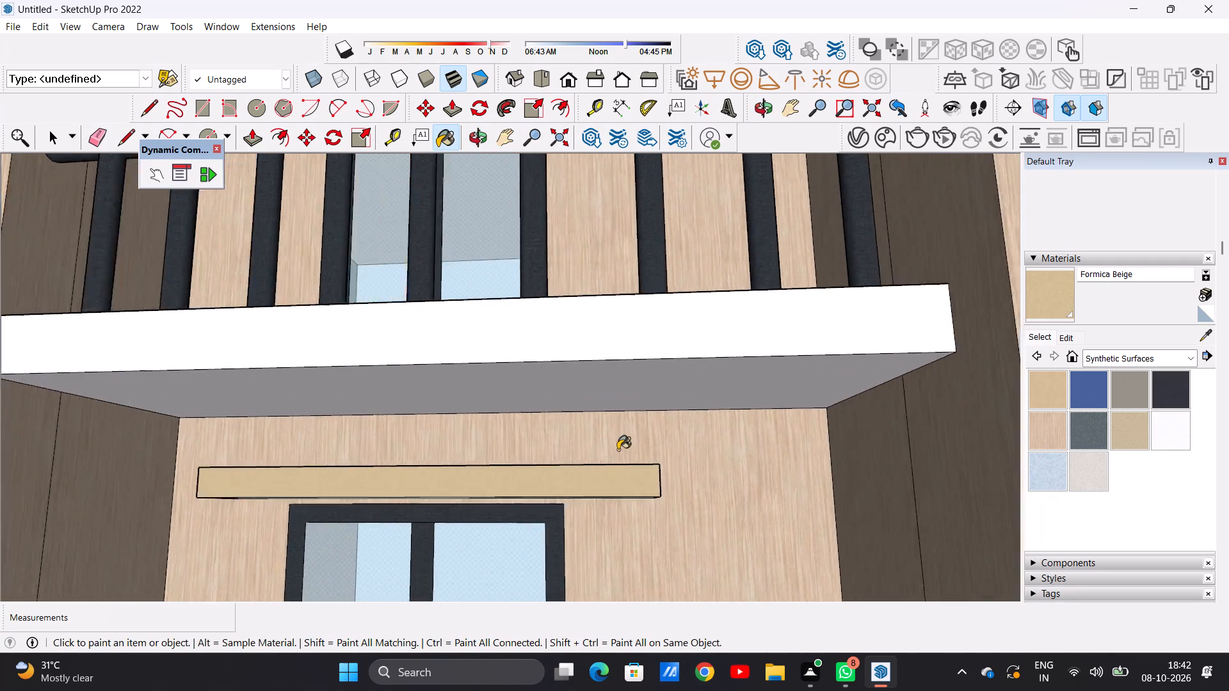
pyautogui.scroll(10, 618, 450)
pyautogui.moveTo(616, 490); pyautogui.dragTo(611, 530, button='middle')
pyautogui.scroll(4, 616, 516)
pyautogui.click(616, 516)
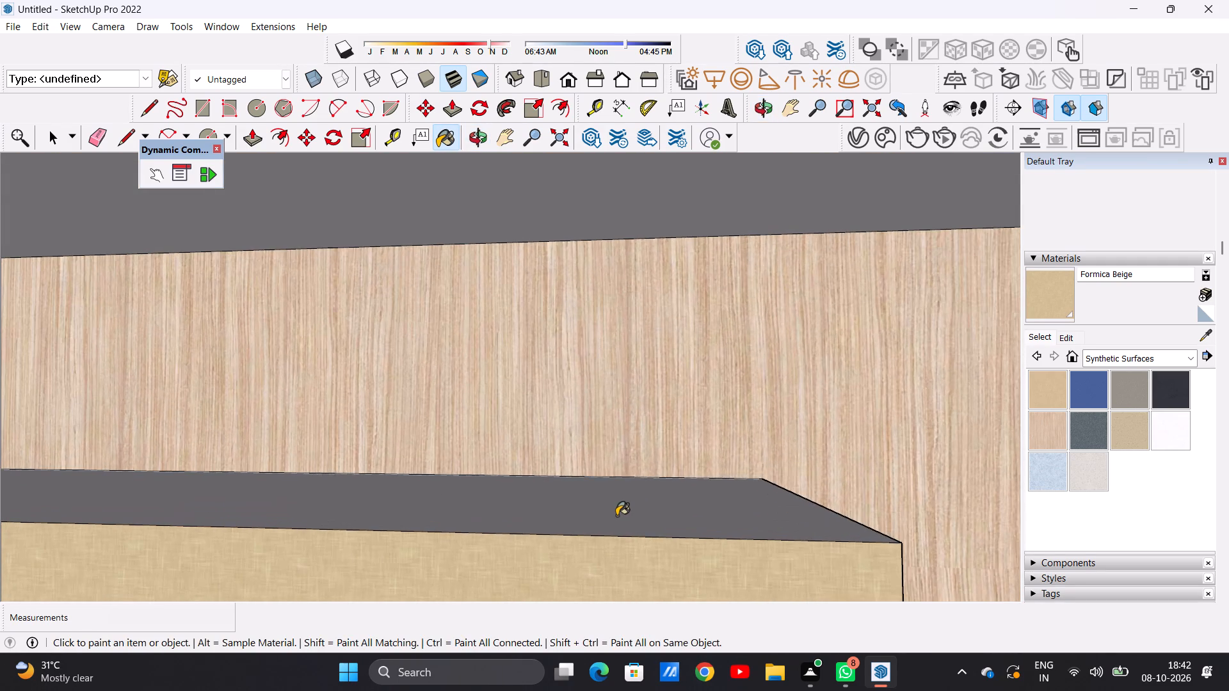
# Paint both end faces of the second-highest balcony's window ledge in Formica Beige and reapply it to the top face.
pyautogui.scroll(-20, 637, 516)
pyautogui.scroll(-4, 637, 516)
pyautogui.moveTo(652, 532); pyautogui.dragTo(542, 514, button='middle')
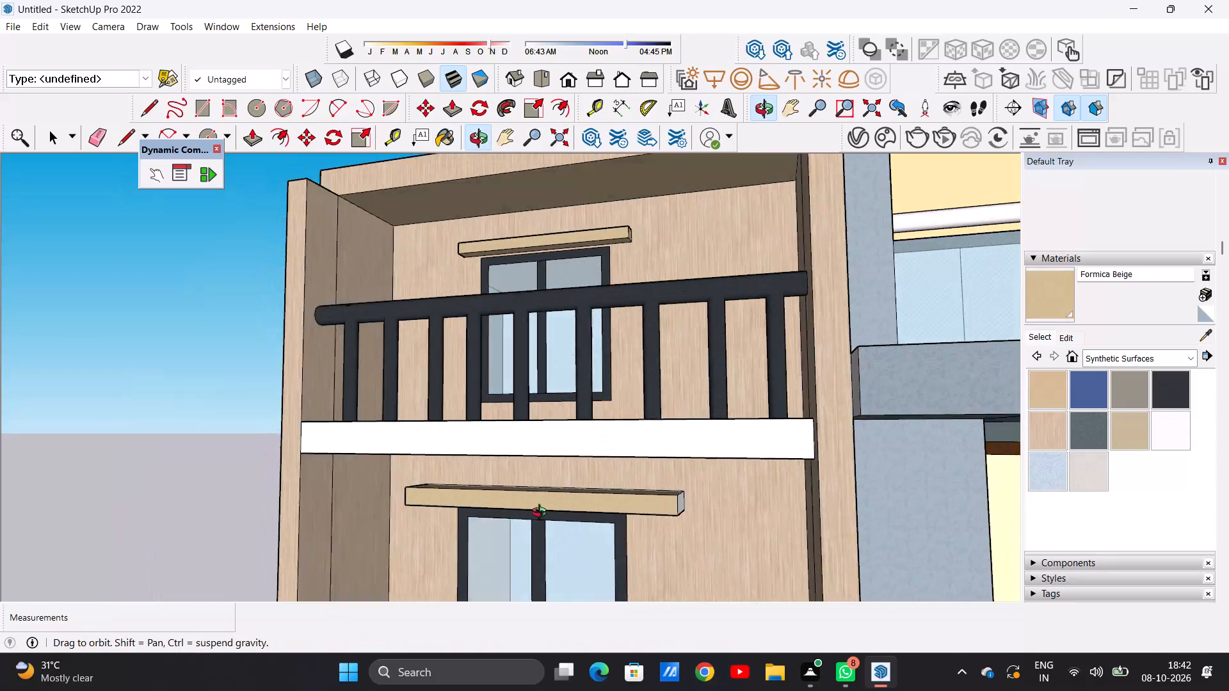
pyautogui.moveTo(542, 514); pyautogui.dragTo(491, 505, button='middle')
pyautogui.scroll(12, 714, 511)
pyautogui.click(666, 512)
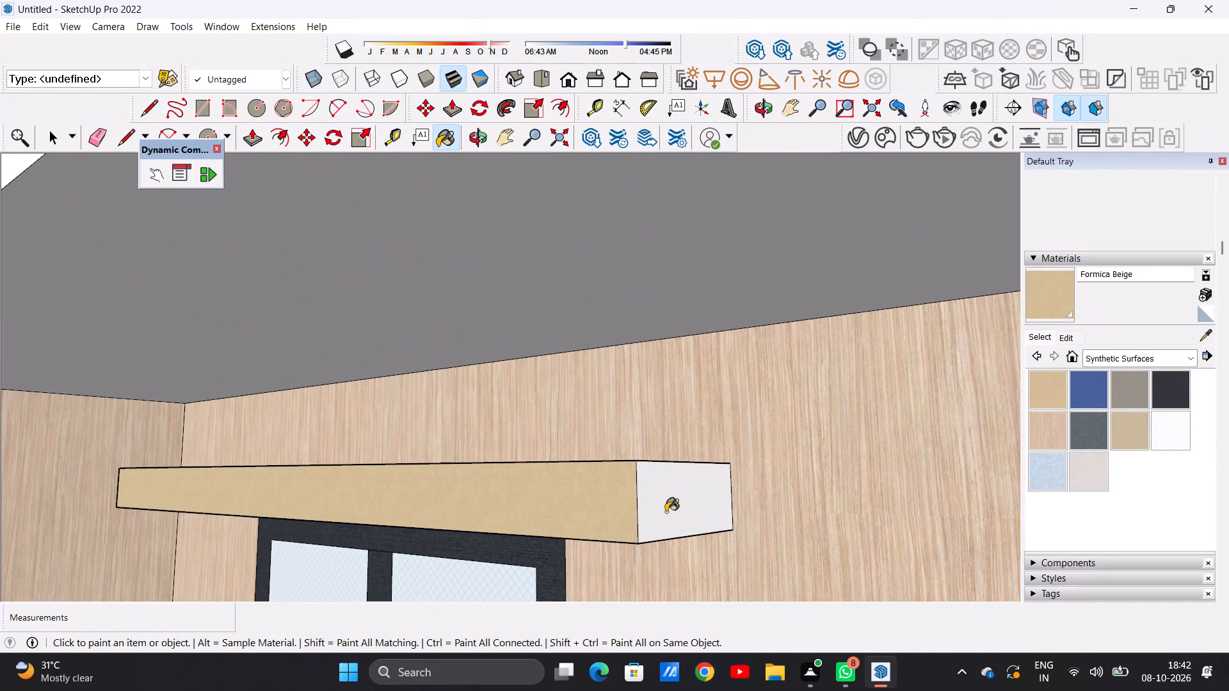
pyautogui.scroll(-20, 692, 561)
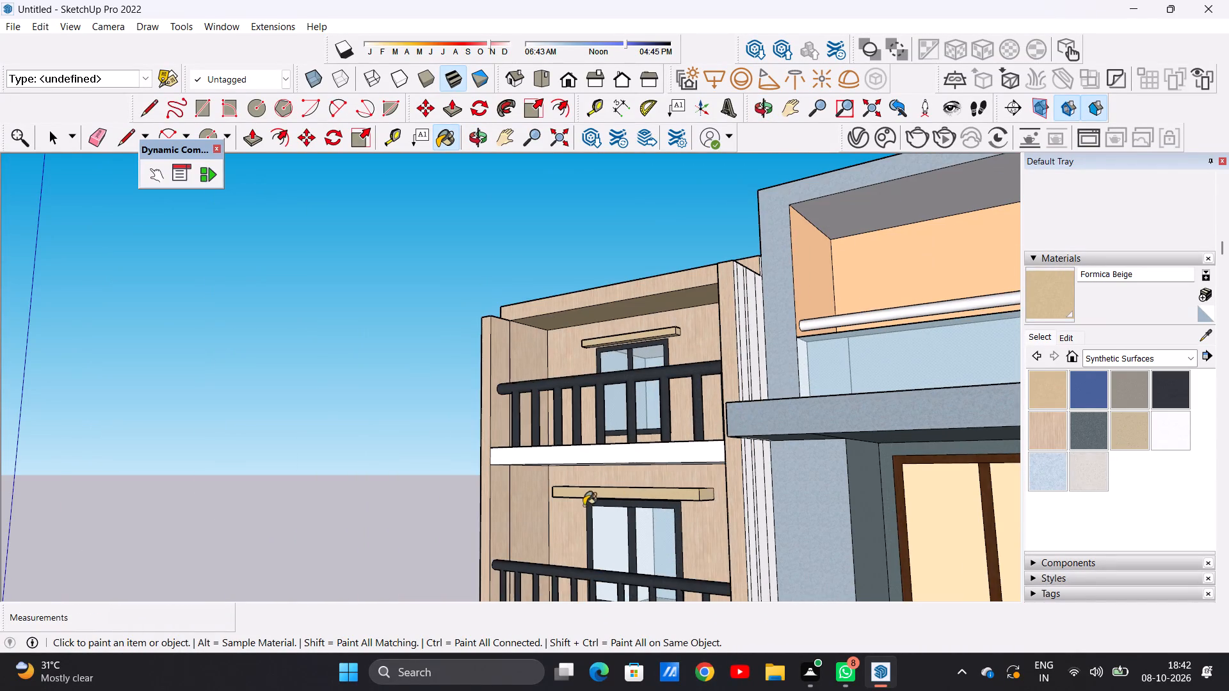
pyautogui.moveTo(582, 507); pyautogui.dragTo(791, 507, button='middle')
pyautogui.scroll(10, 528, 481)
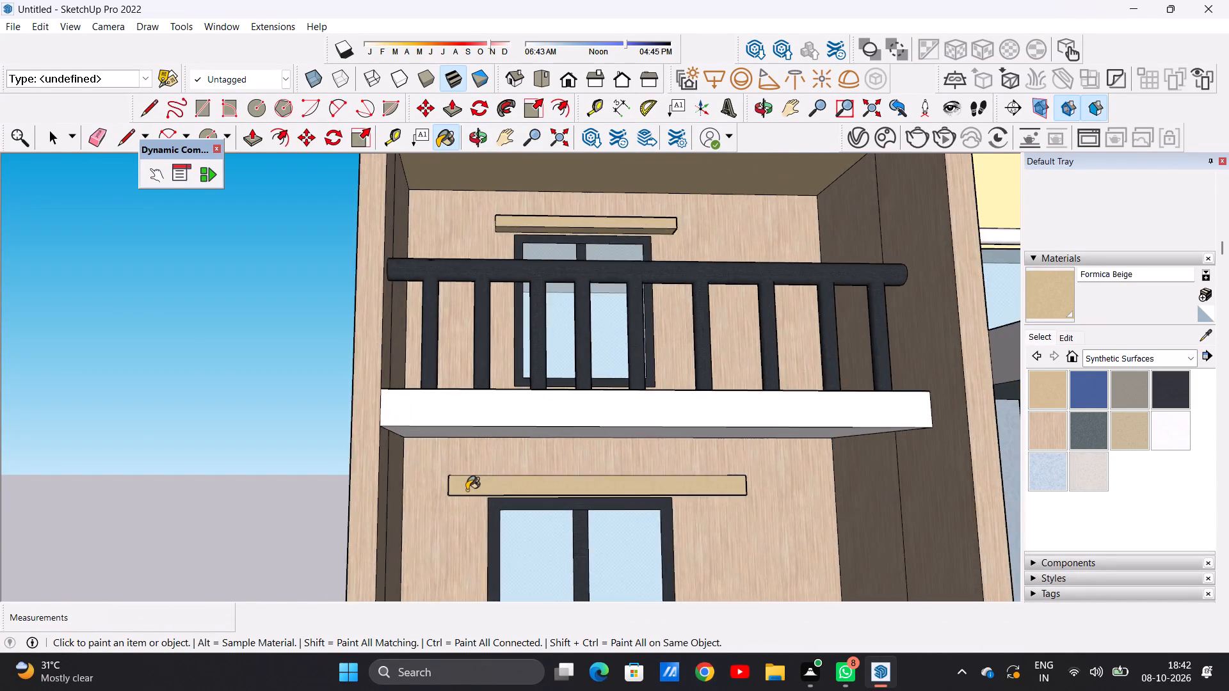
pyautogui.scroll(10, 467, 490)
pyautogui.moveTo(398, 497); pyautogui.dragTo(473, 522, button='middle')
pyautogui.scroll(4, 495, 482)
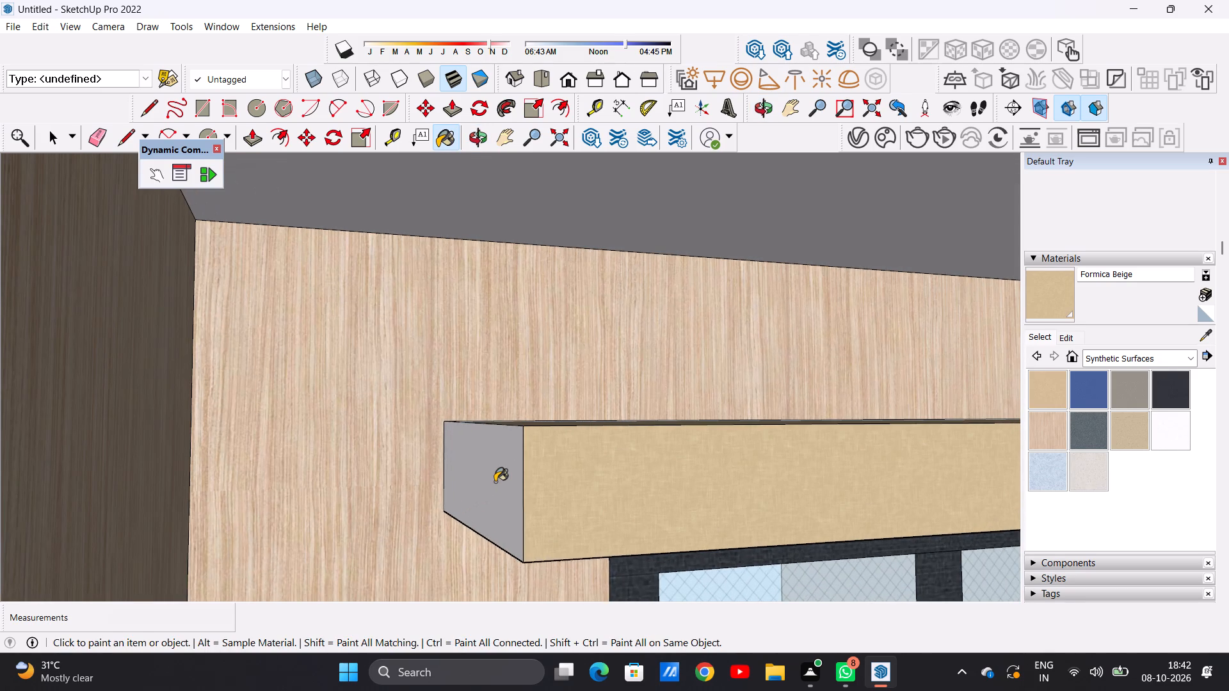
pyautogui.click(495, 482)
pyautogui.moveTo(550, 430); pyautogui.dragTo(530, 496, button='middle')
pyautogui.click(524, 463)
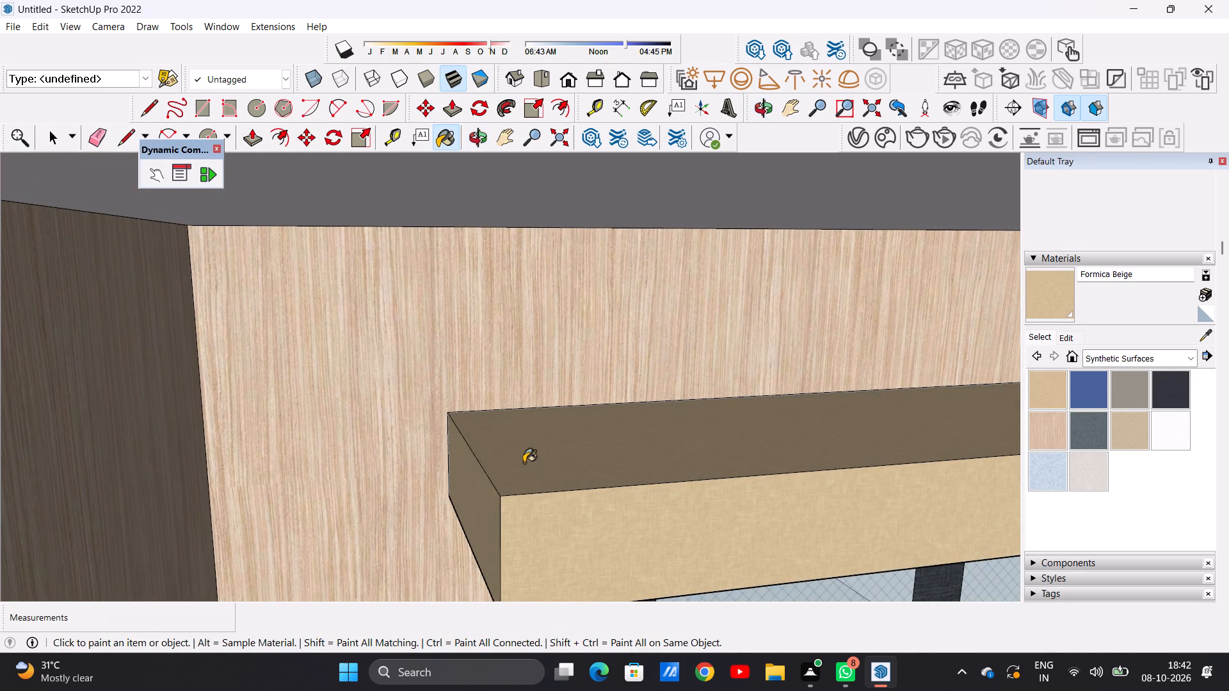
# Paint the front face of the ledge above the third balcony's window, counted from the top, in Formica Beige.
pyautogui.scroll(-8, 488, 496)
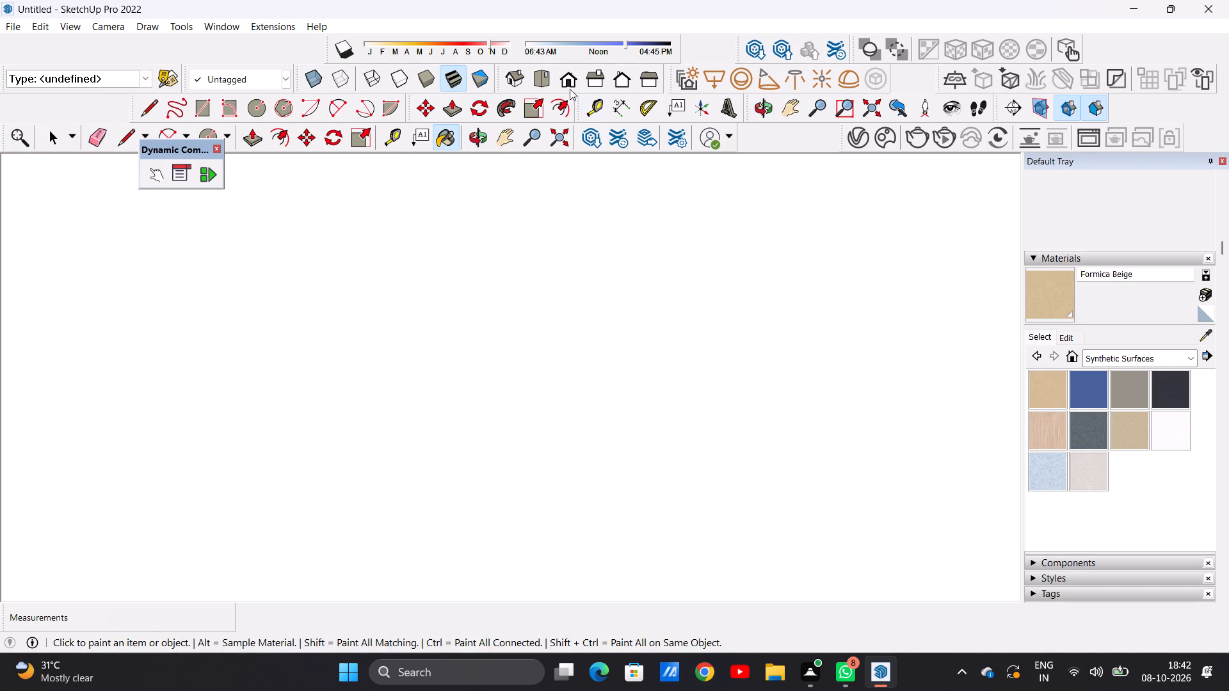
pyautogui.click(569, 85)
pyautogui.scroll(-19, 563, 393)
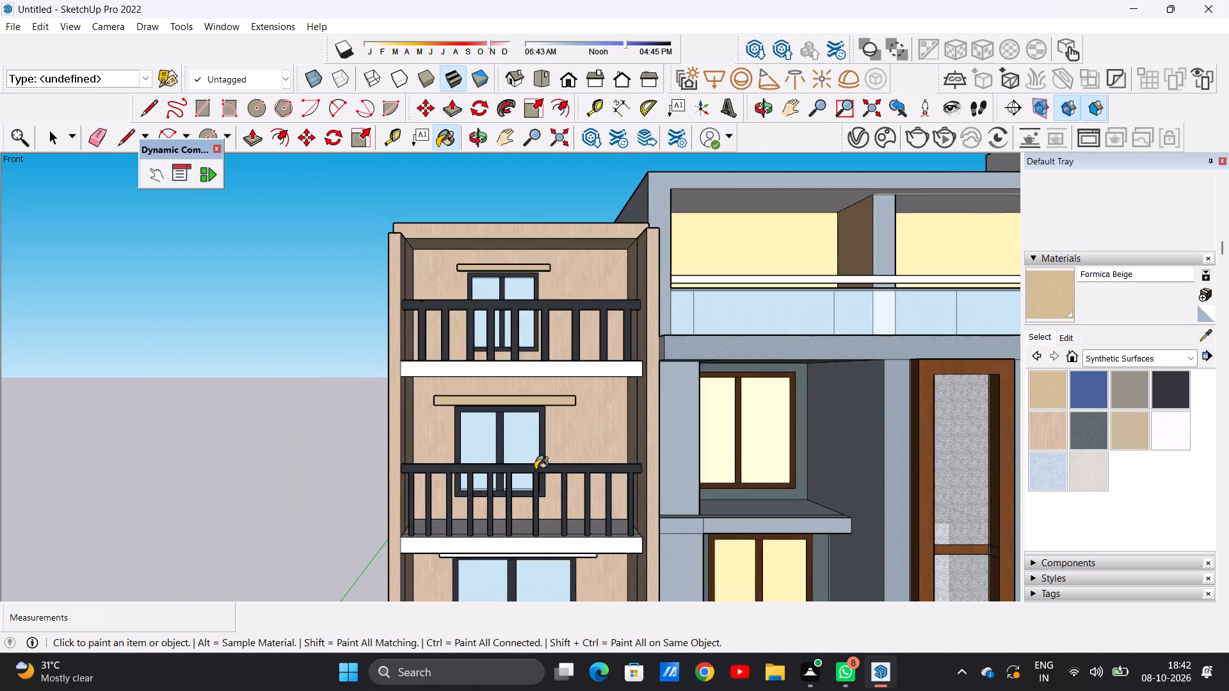
pyautogui.scroll(-12, 535, 470)
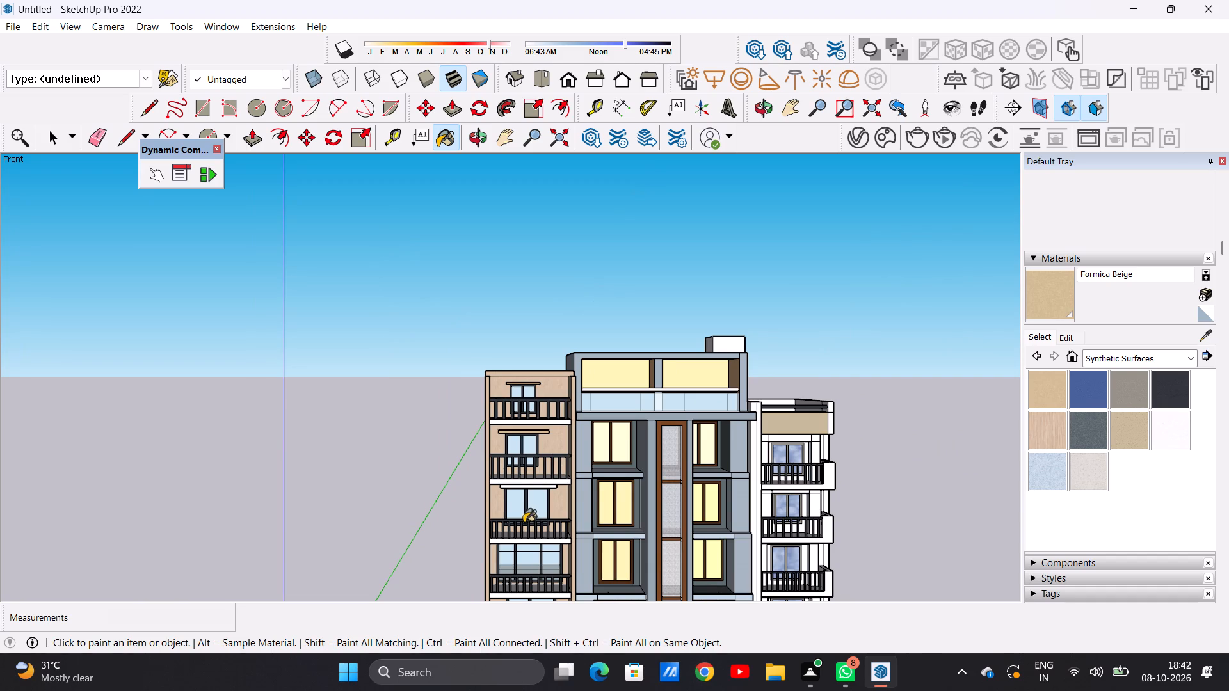
pyautogui.scroll(14, 521, 530)
pyautogui.scroll(6, 576, 426)
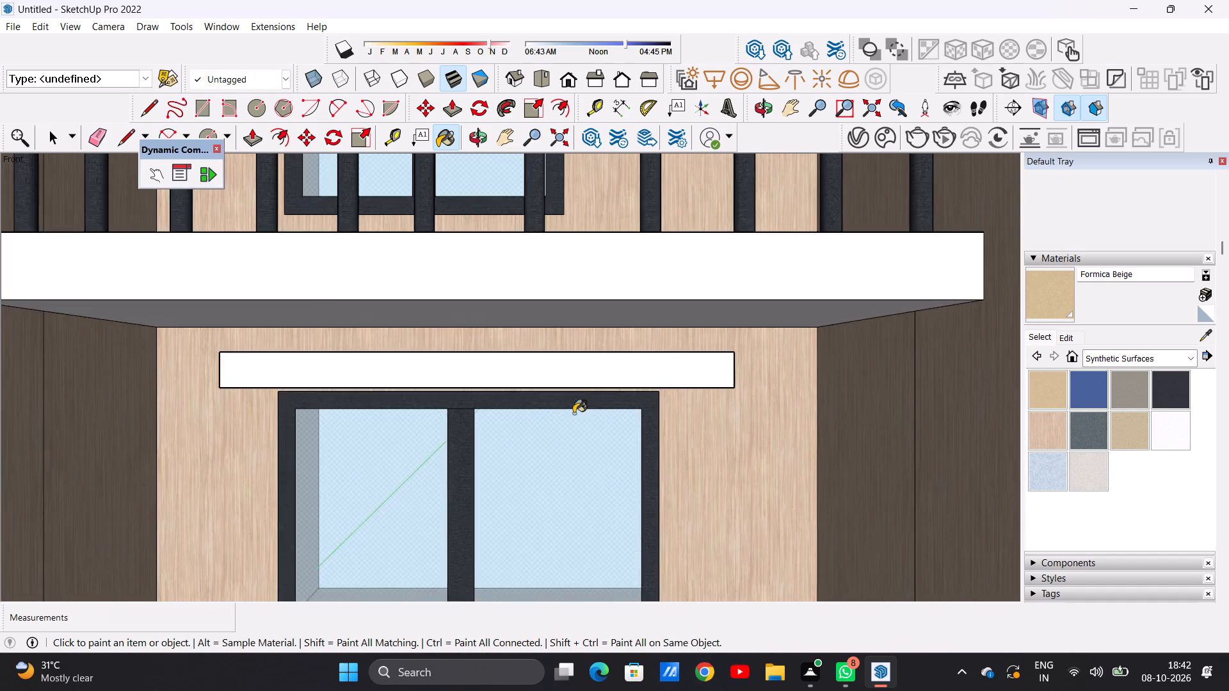
pyautogui.scroll(7, 574, 413)
pyautogui.click(542, 352)
pyautogui.scroll(-9, 682, 486)
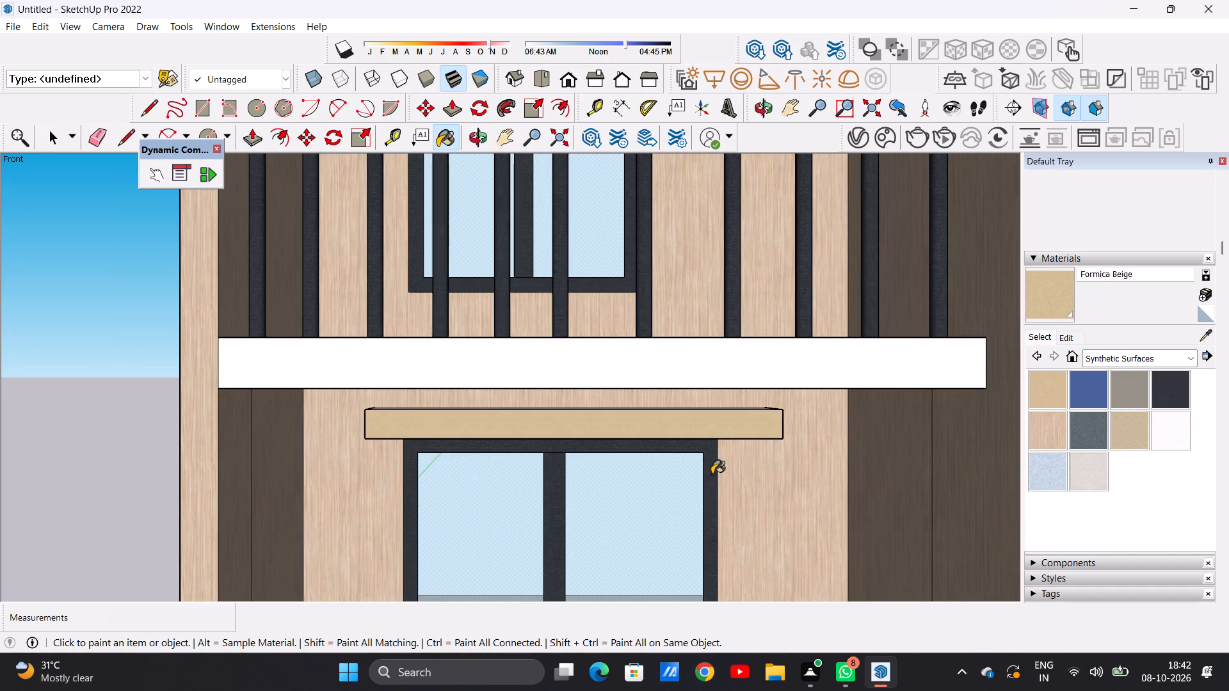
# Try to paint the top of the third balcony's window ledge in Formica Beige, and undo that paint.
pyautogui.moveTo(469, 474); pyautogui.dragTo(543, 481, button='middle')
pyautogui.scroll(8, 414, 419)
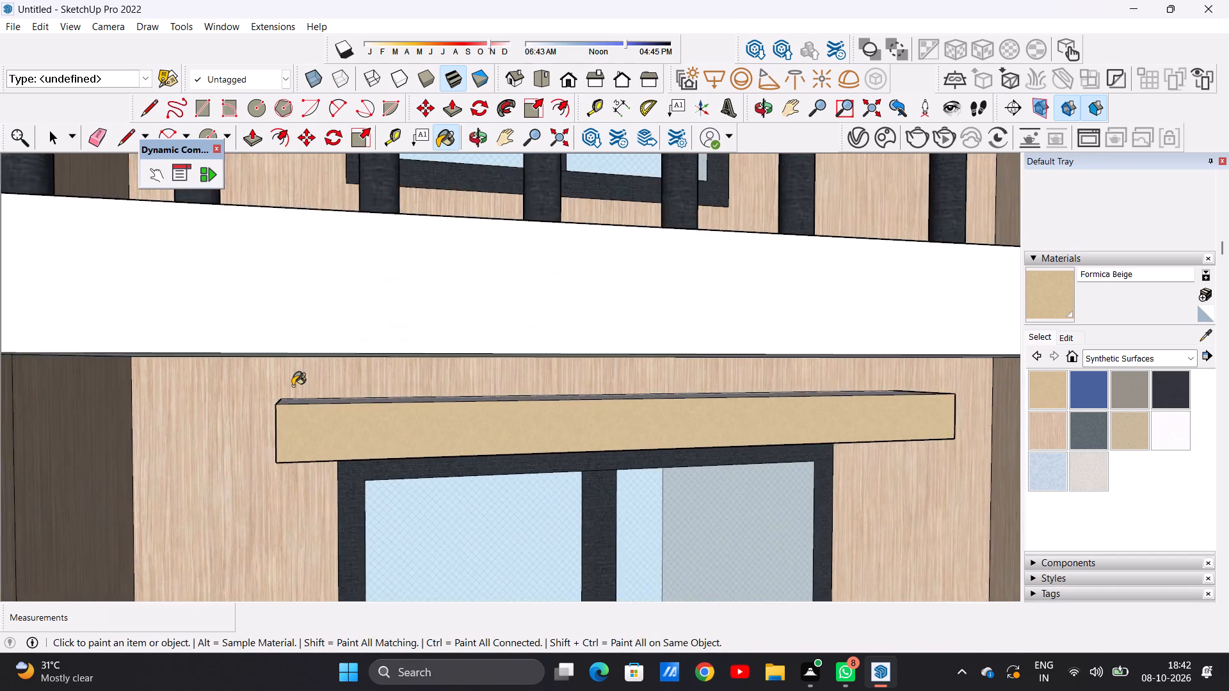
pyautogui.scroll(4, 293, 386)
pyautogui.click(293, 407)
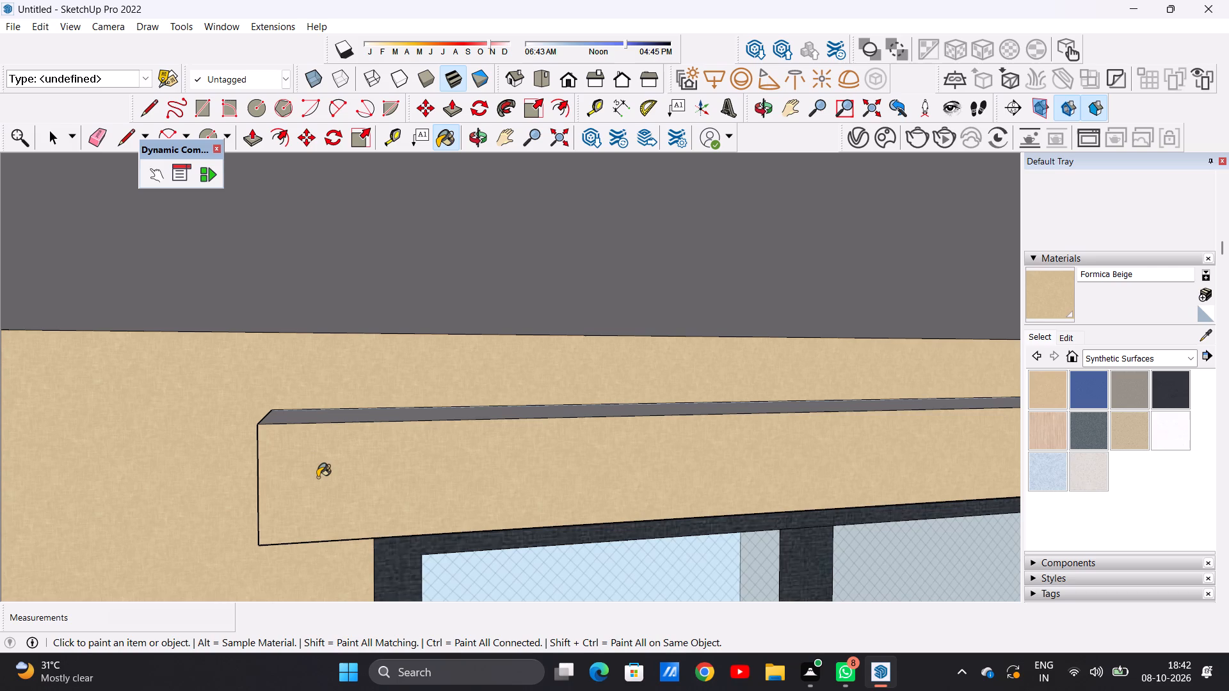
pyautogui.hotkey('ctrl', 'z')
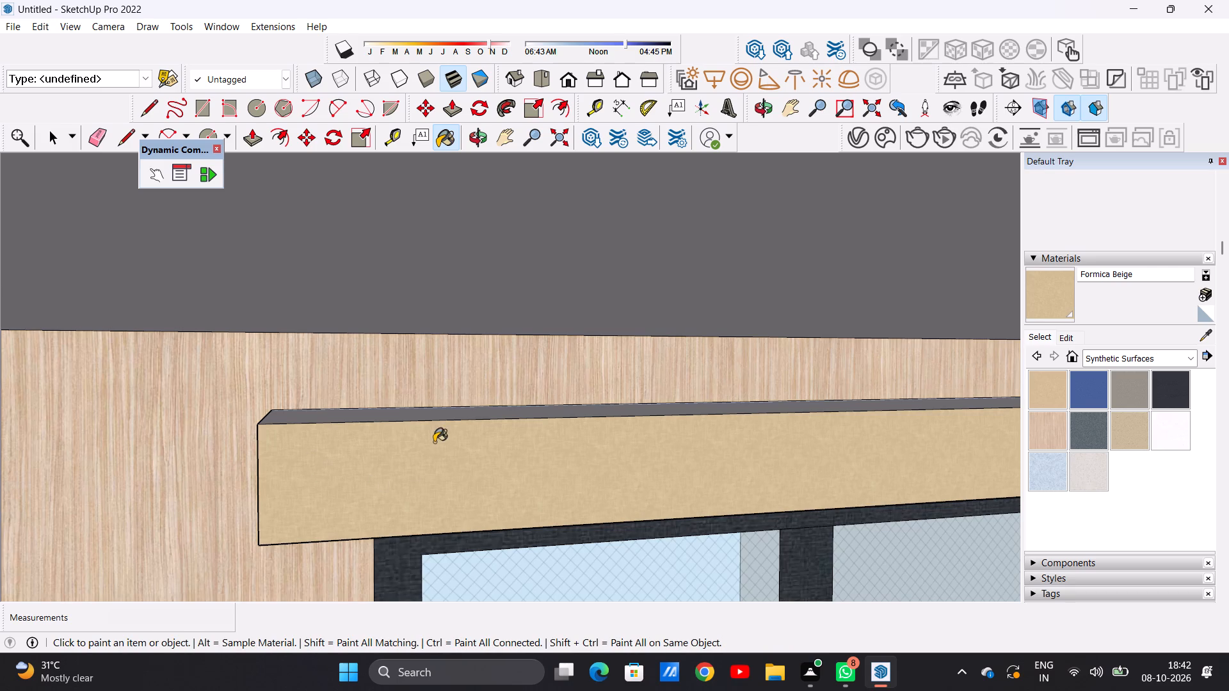
# Paint both end faces of the ledge above the third balcony's window in Formica Beige.
pyautogui.scroll(-3, 434, 442)
pyautogui.moveTo(273, 463); pyautogui.dragTo(328, 452, button='middle')
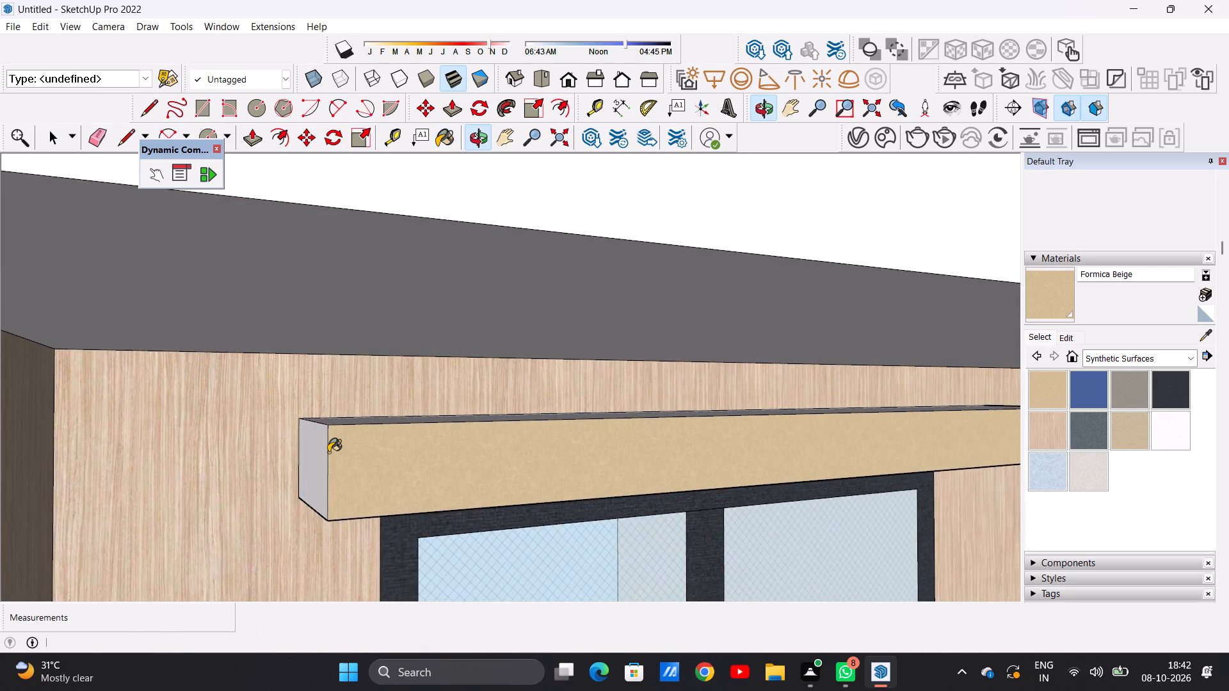
pyautogui.scroll(3, 328, 450)
pyautogui.click(313, 450)
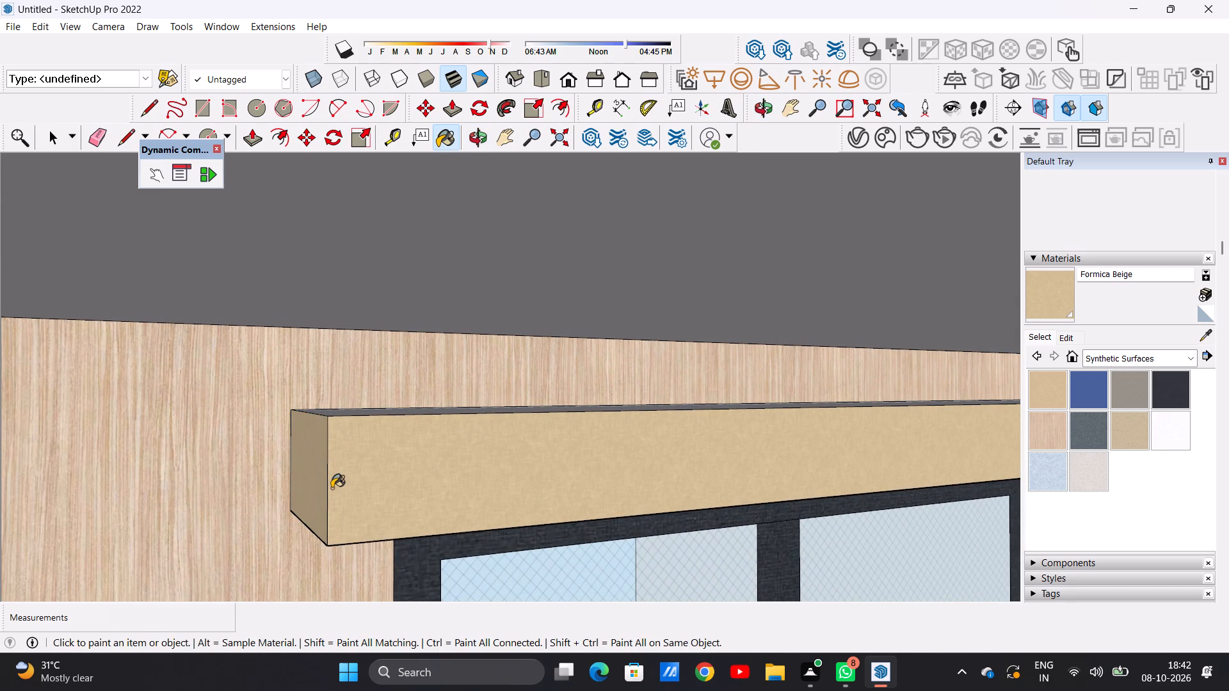
pyautogui.scroll(-6, 327, 486)
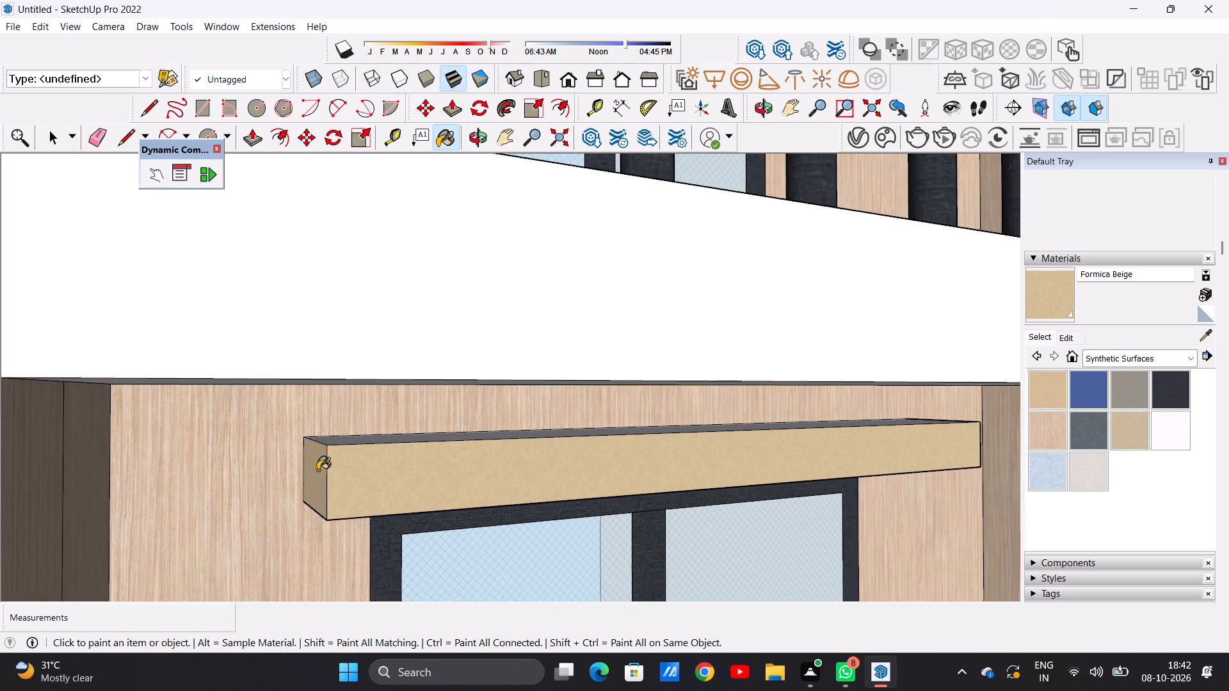
pyautogui.scroll(-13, 316, 468)
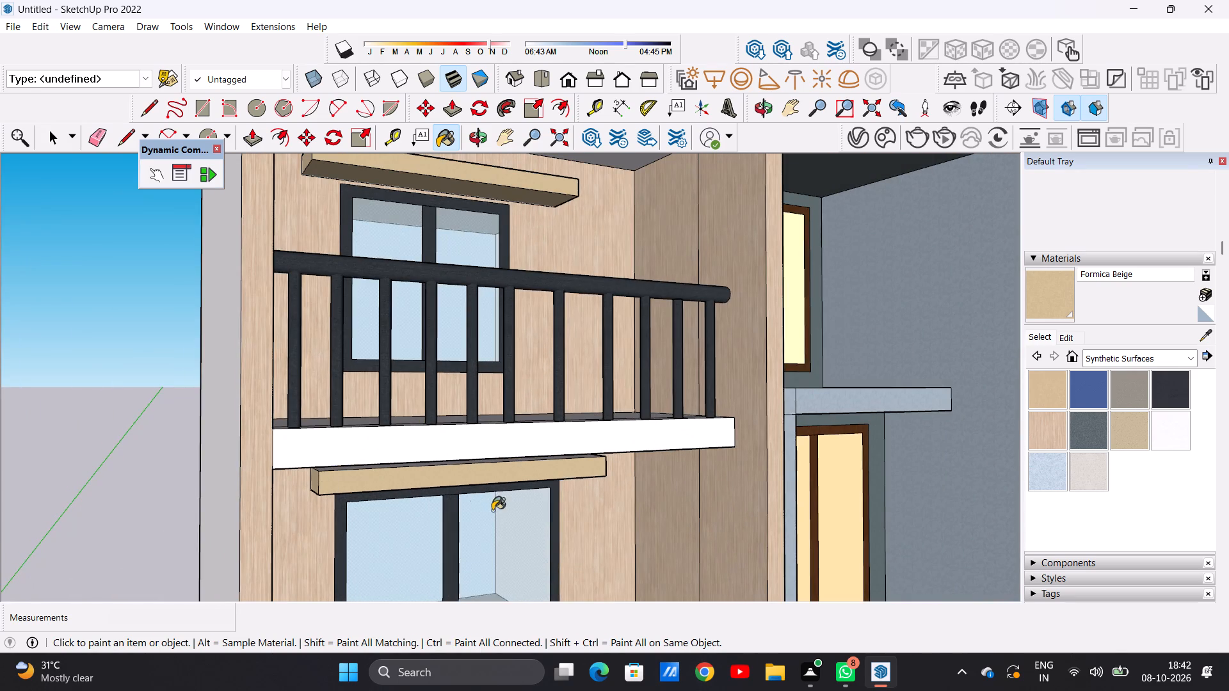
pyautogui.moveTo(620, 512); pyautogui.dragTo(390, 502, button='middle')
pyautogui.scroll(7, 579, 501)
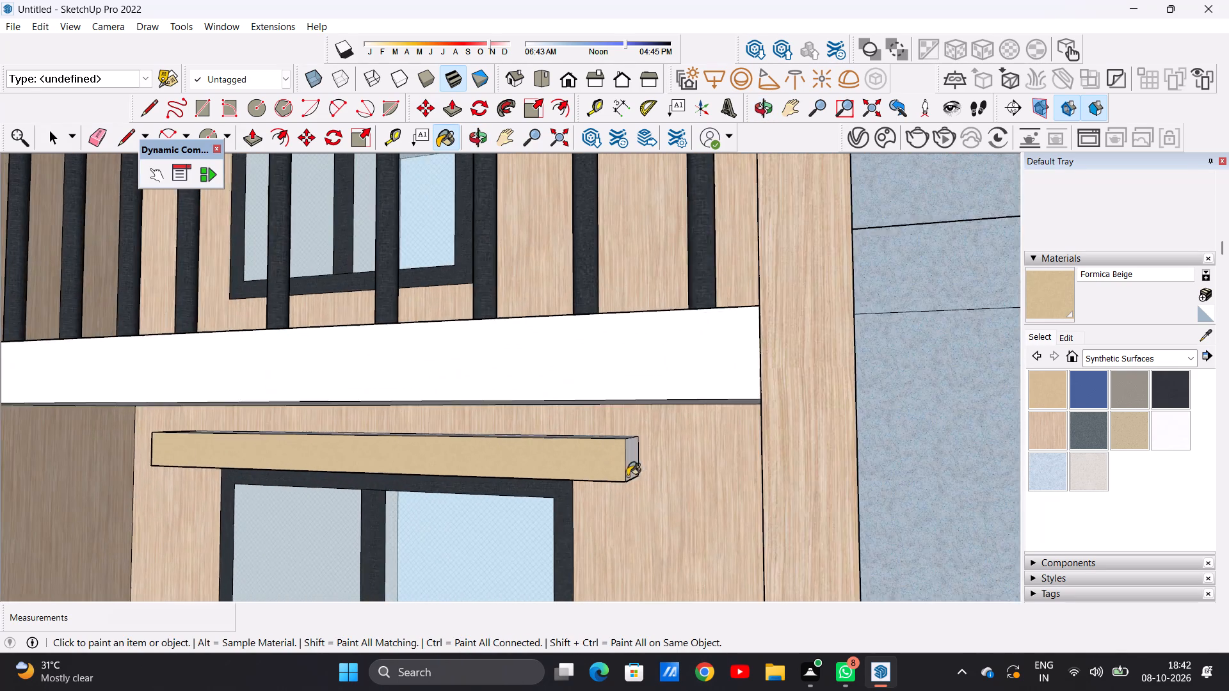
pyautogui.scroll(8, 627, 476)
pyautogui.click(606, 450)
# Paint the underside of the ledge above the third balcony's window in Formica Beige.
pyautogui.moveTo(595, 516); pyautogui.dragTo(595, 454, button='middle')
pyautogui.moveTo(595, 447); pyautogui.dragTo(595, 433, button='middle')
pyautogui.moveTo(596, 415); pyautogui.dragTo(598, 408, button='middle')
pyautogui.scroll(5, 574, 454)
pyautogui.click(574, 455)
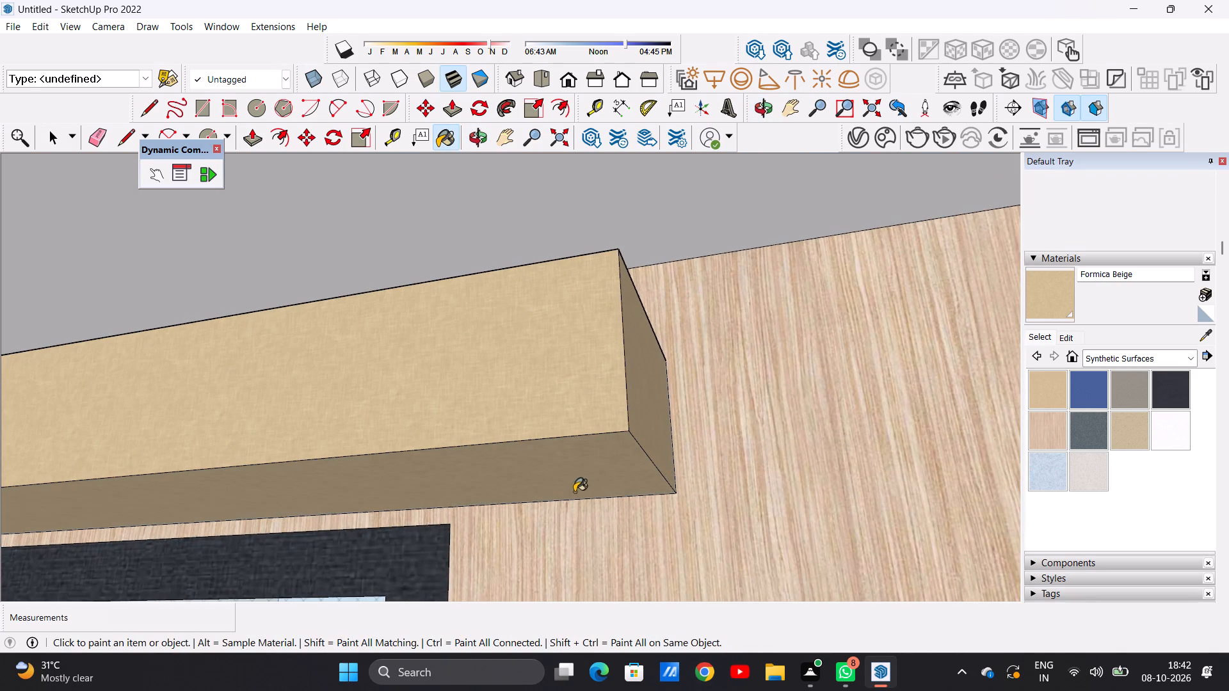
# Examine the taller wing's balconies, slabs and window ledges from the top floor down to the lower floors.
pyautogui.scroll(-1, 579, 504)
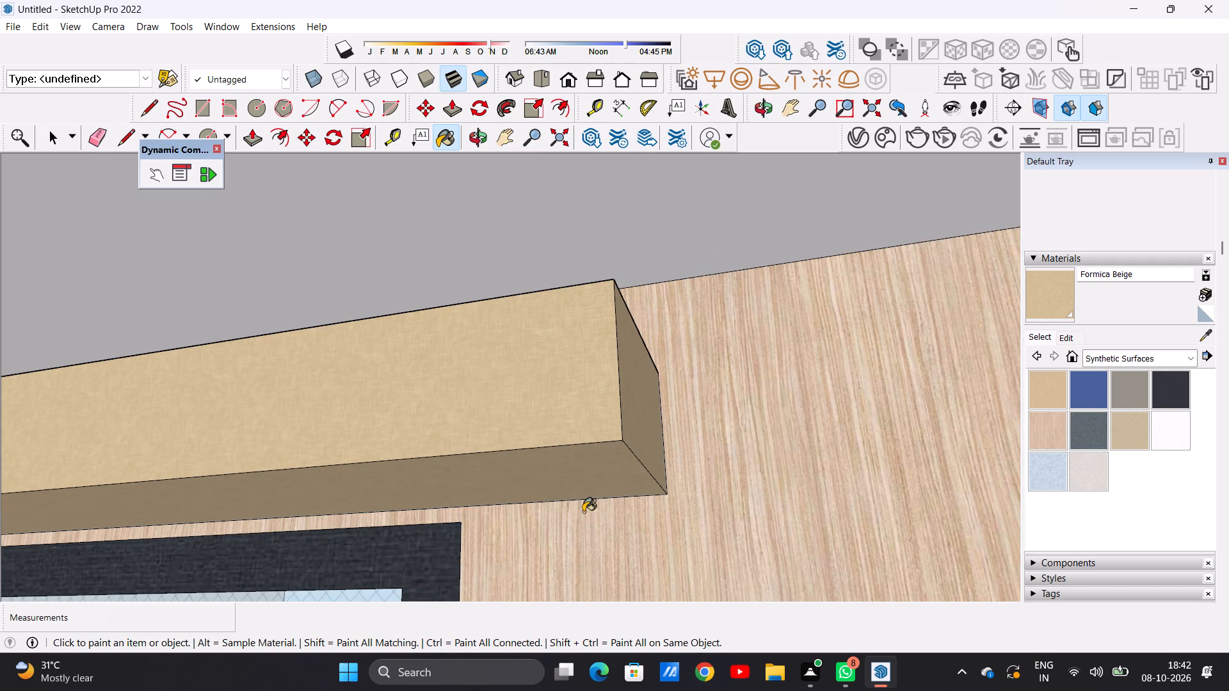
pyautogui.scroll(-3, 606, 508)
pyautogui.scroll(-19, 606, 508)
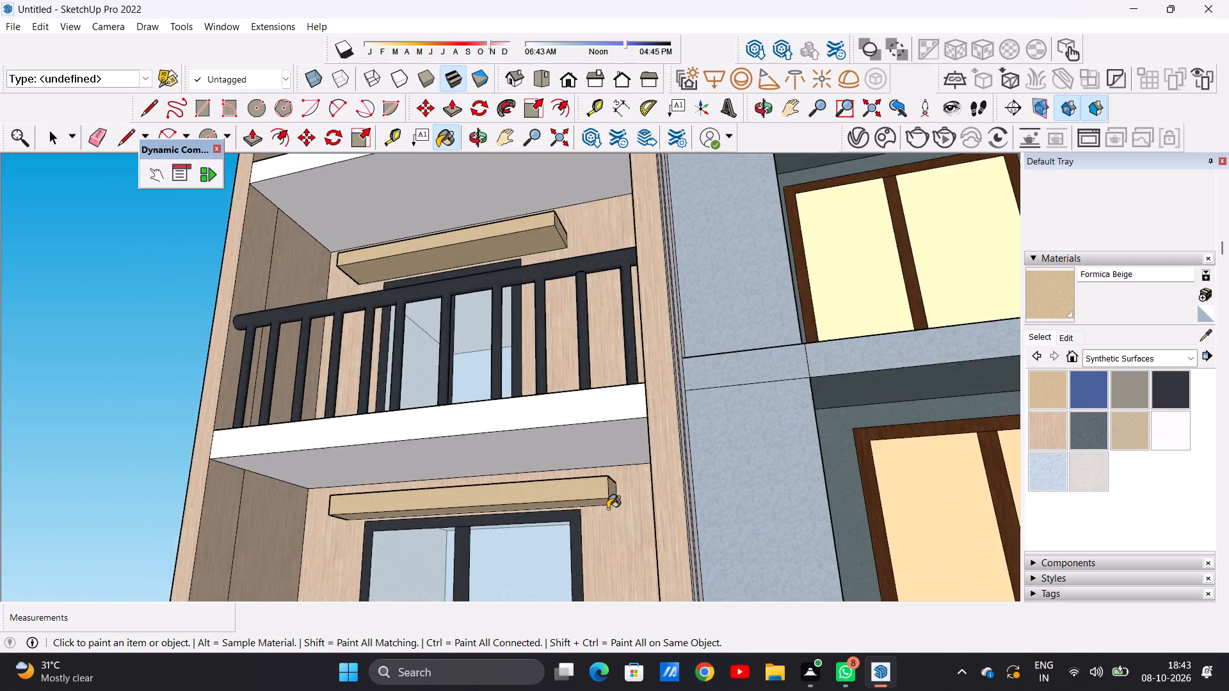
pyautogui.scroll(-6, 607, 509)
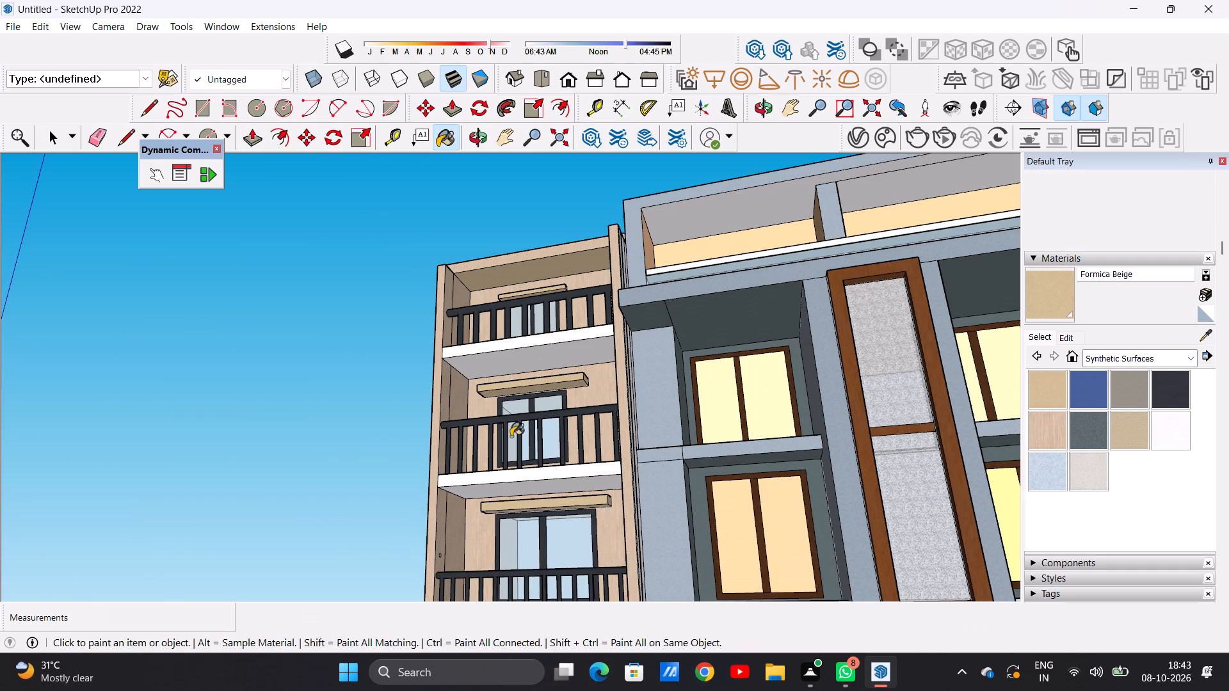
pyautogui.scroll(-4, 610, 501)
pyautogui.scroll(-11, 659, 477)
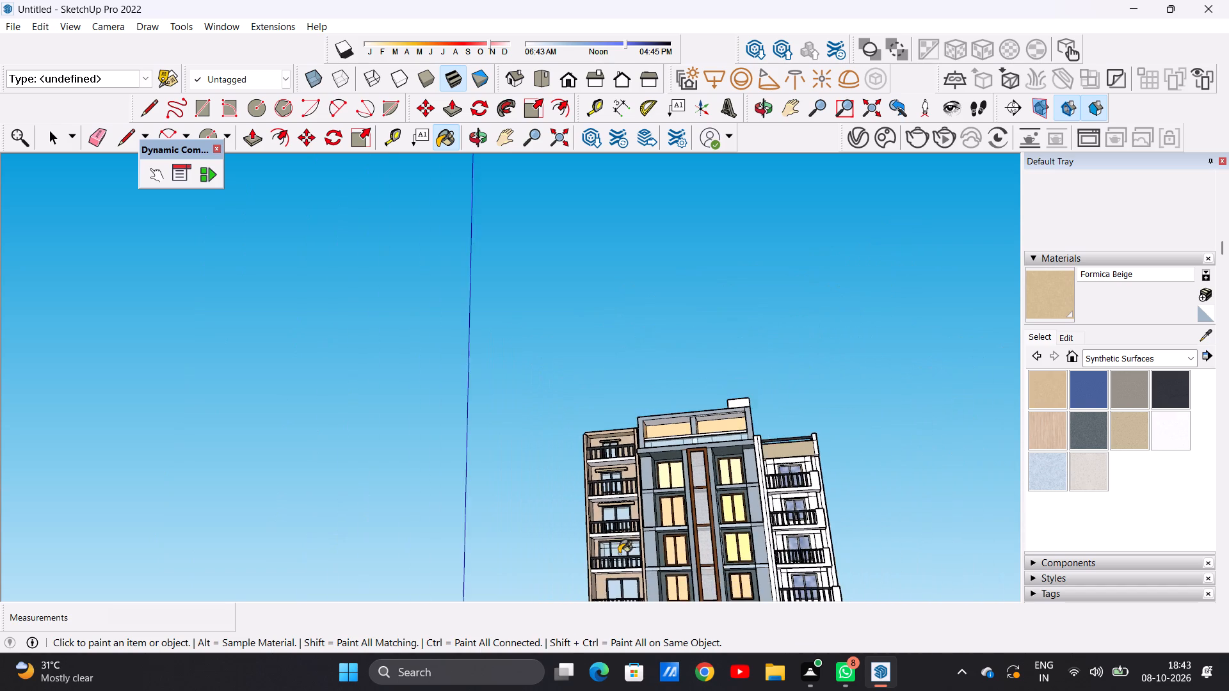
pyautogui.scroll(5, 617, 564)
pyautogui.scroll(-16, 626, 491)
pyautogui.moveTo(649, 524); pyautogui.dragTo(652, 534, button='middle')
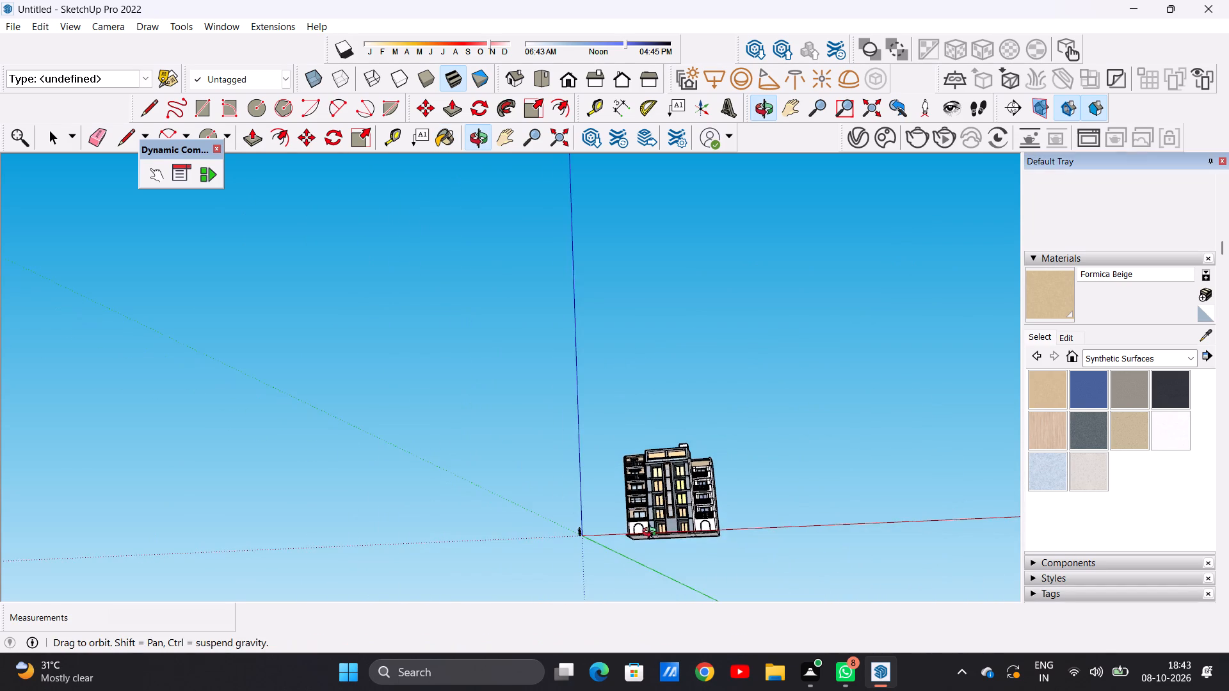
pyautogui.moveTo(652, 534); pyautogui.dragTo(678, 637, button='middle')
pyautogui.scroll(20, 659, 482)
pyautogui.scroll(2, 659, 482)
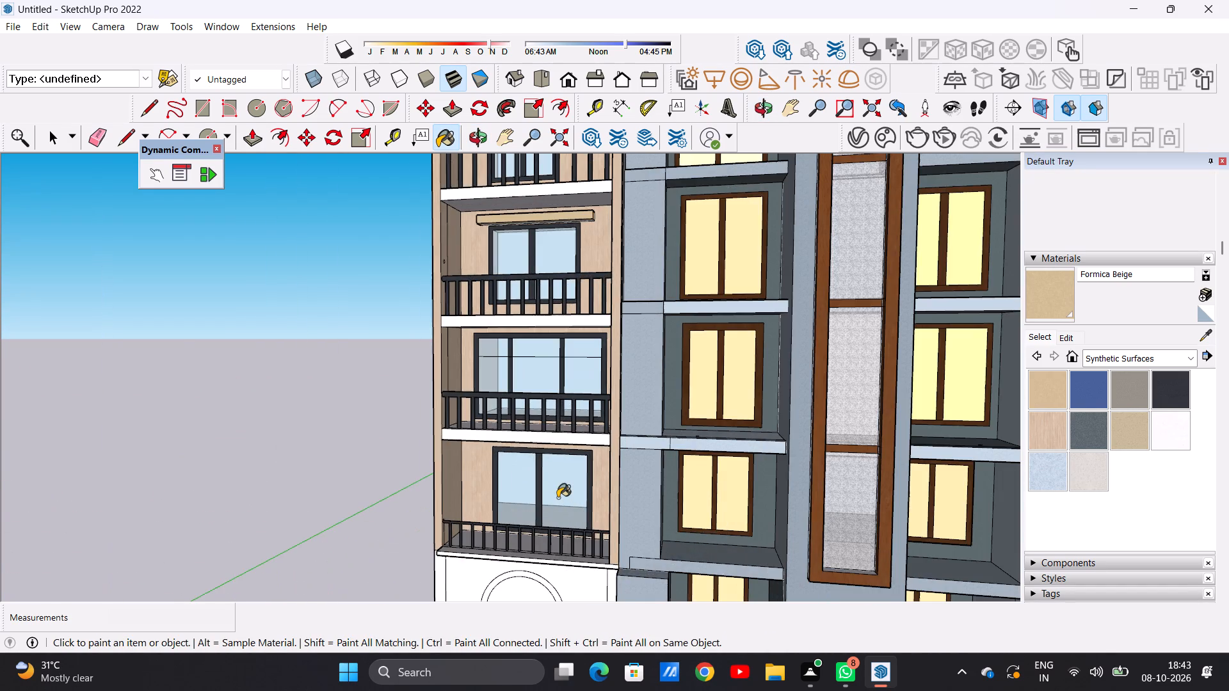
pyautogui.scroll(-4, 558, 498)
pyautogui.moveTo(515, 517); pyautogui.dragTo(586, 434, button='middle')
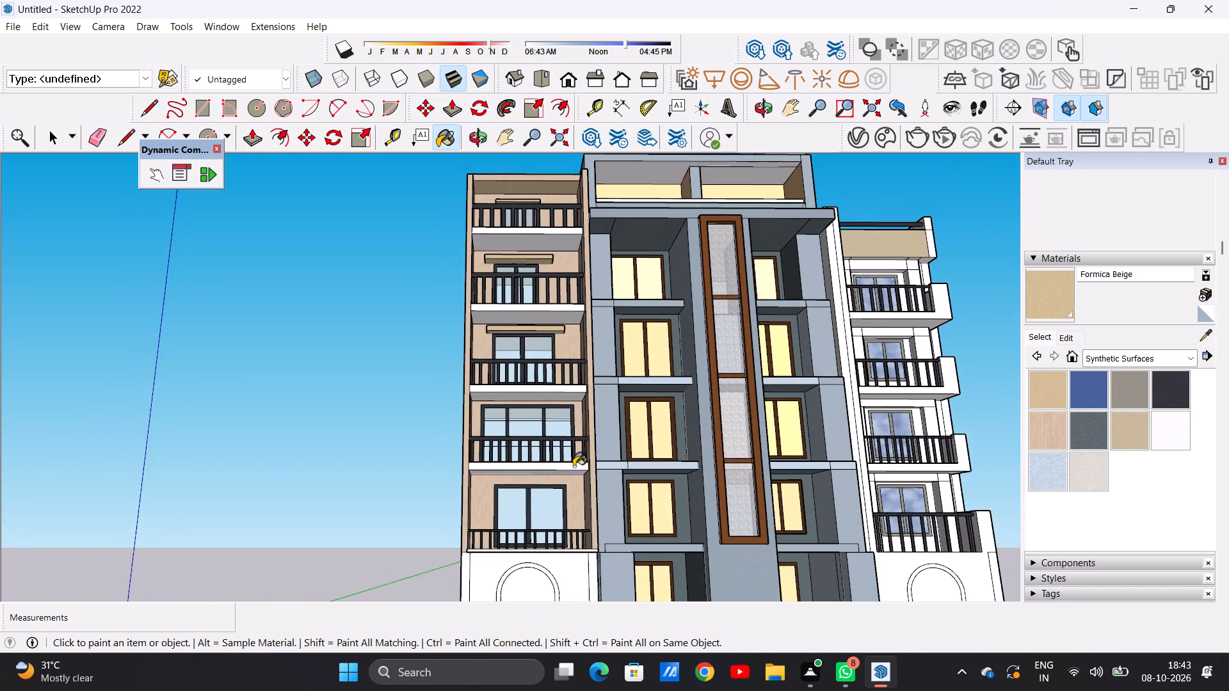
pyautogui.scroll(4, 563, 475)
pyautogui.scroll(-1, 558, 478)
pyautogui.scroll(10, 558, 478)
pyautogui.moveTo(542, 477); pyautogui.dragTo(543, 523, button='middle')
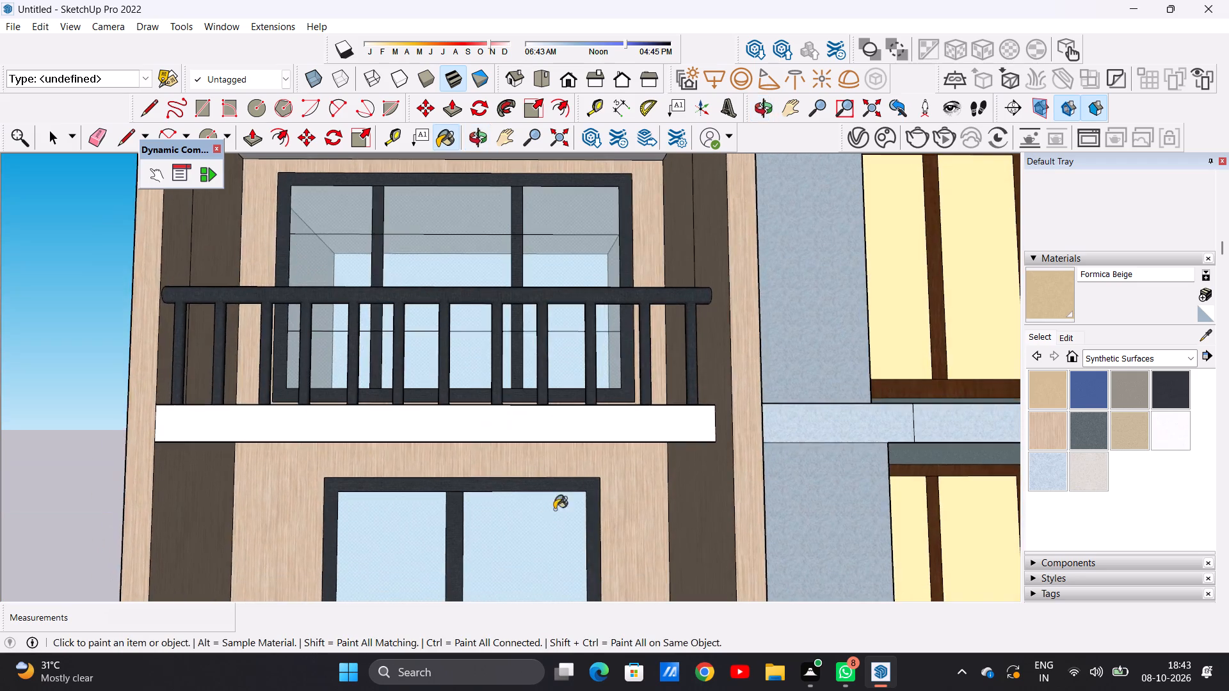
pyautogui.scroll(-18, 570, 491)
pyautogui.scroll(4, 539, 261)
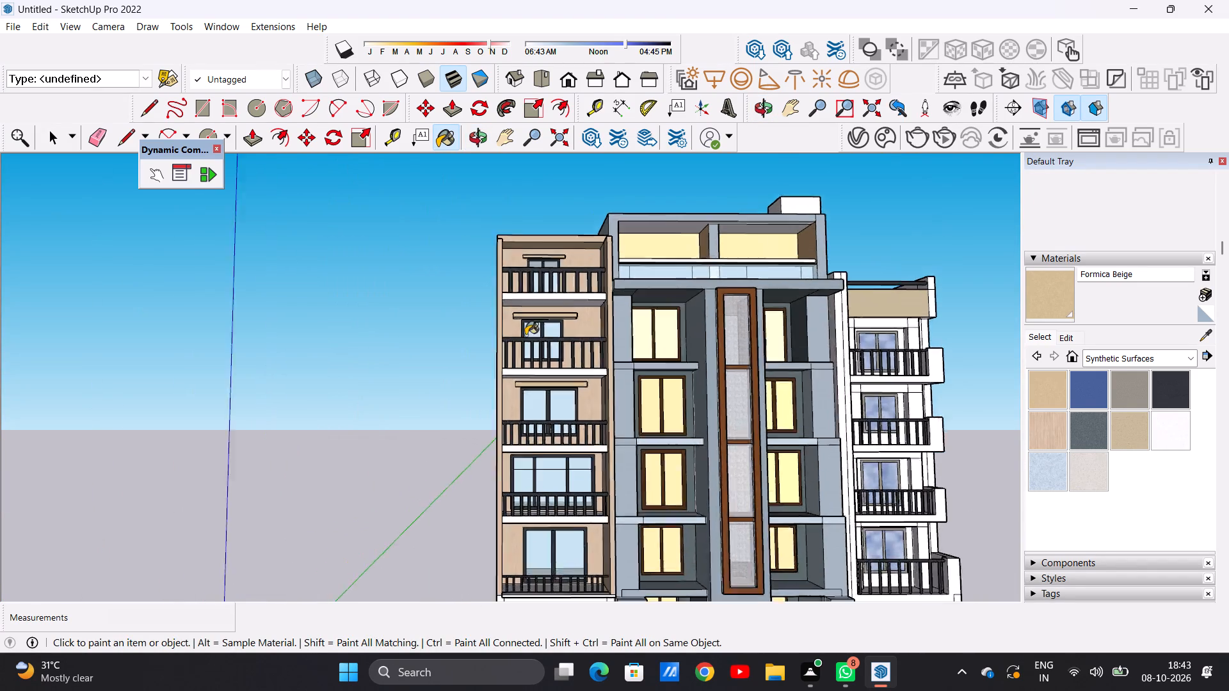
# Paint the underside of the taller wing's top balcony slab, the second balcony's ceiling, in Formica Beige.
pyautogui.scroll(2, 526, 335)
pyautogui.scroll(-6, 480, 354)
pyautogui.scroll(7, 566, 280)
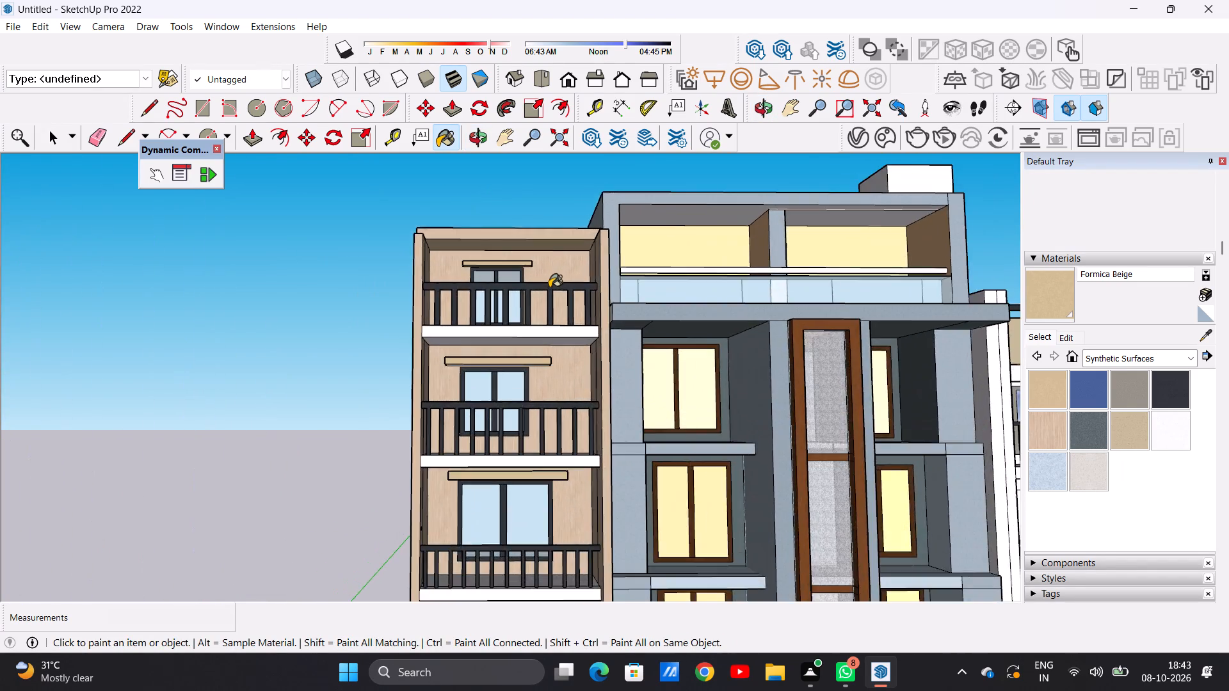
pyautogui.scroll(6, 543, 283)
pyautogui.scroll(-11, 501, 360)
pyautogui.scroll(6, 531, 337)
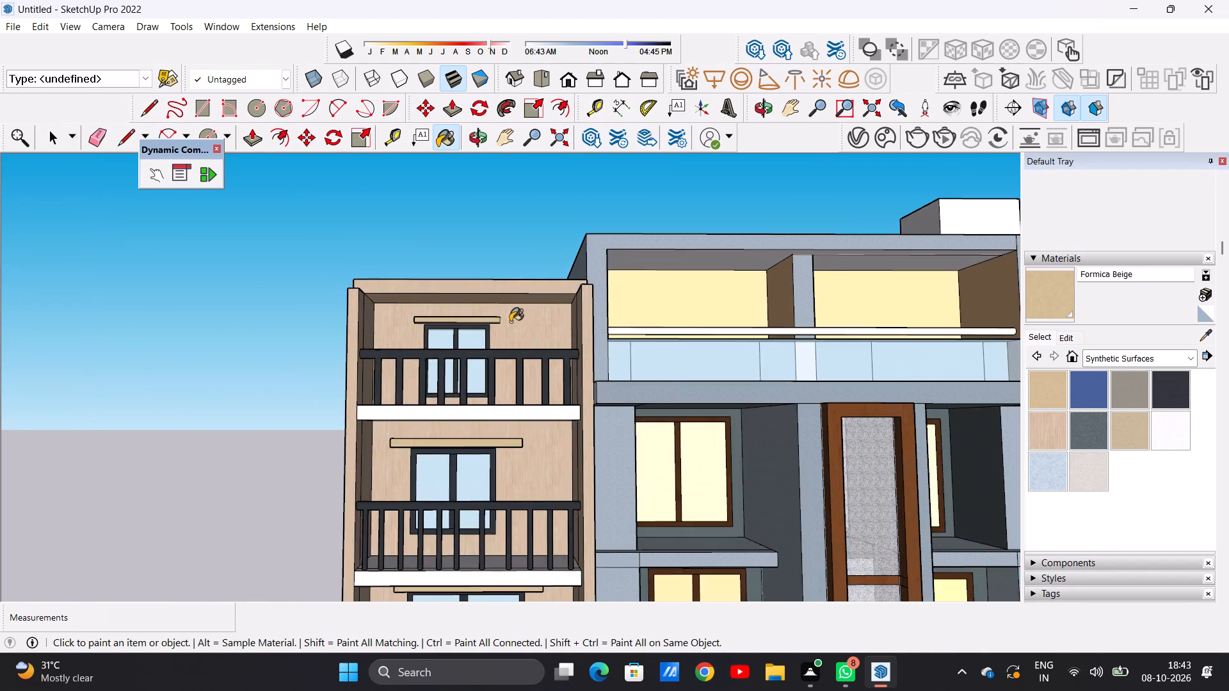
pyautogui.scroll(11, 510, 322)
pyautogui.moveTo(508, 338); pyautogui.dragTo(519, 350, button='middle')
pyautogui.scroll(-15, 519, 351)
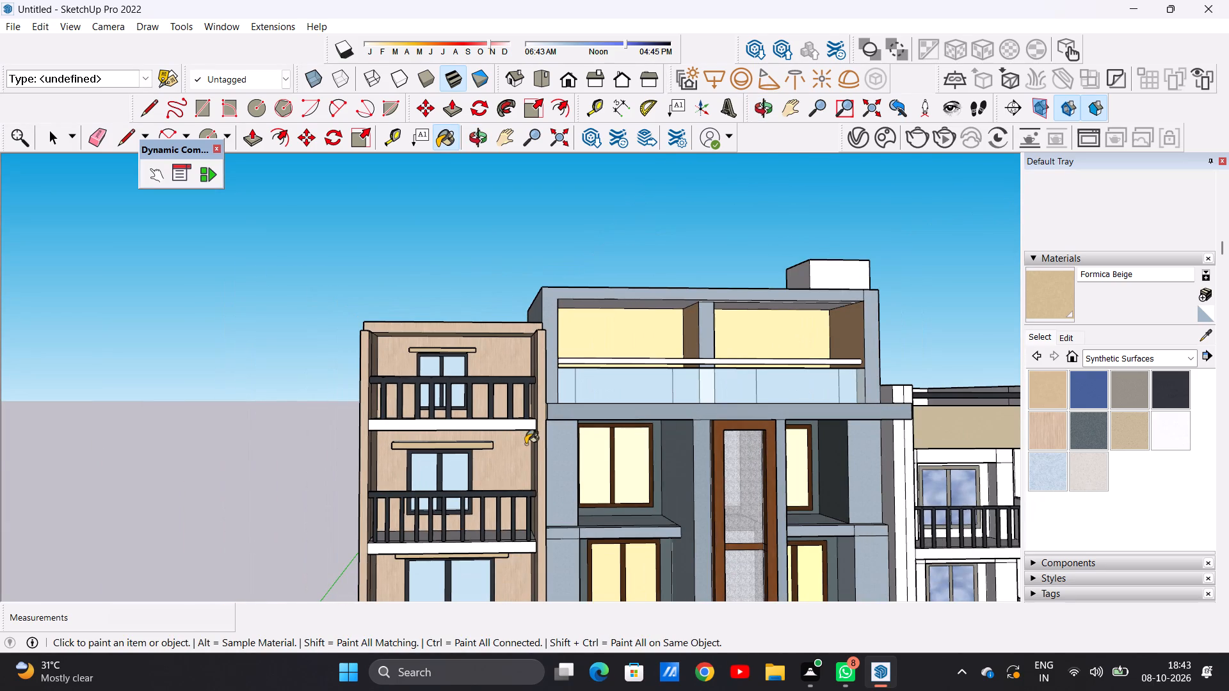
pyautogui.moveTo(526, 444); pyautogui.dragTo(494, 330, button='middle')
pyautogui.scroll(11, 488, 426)
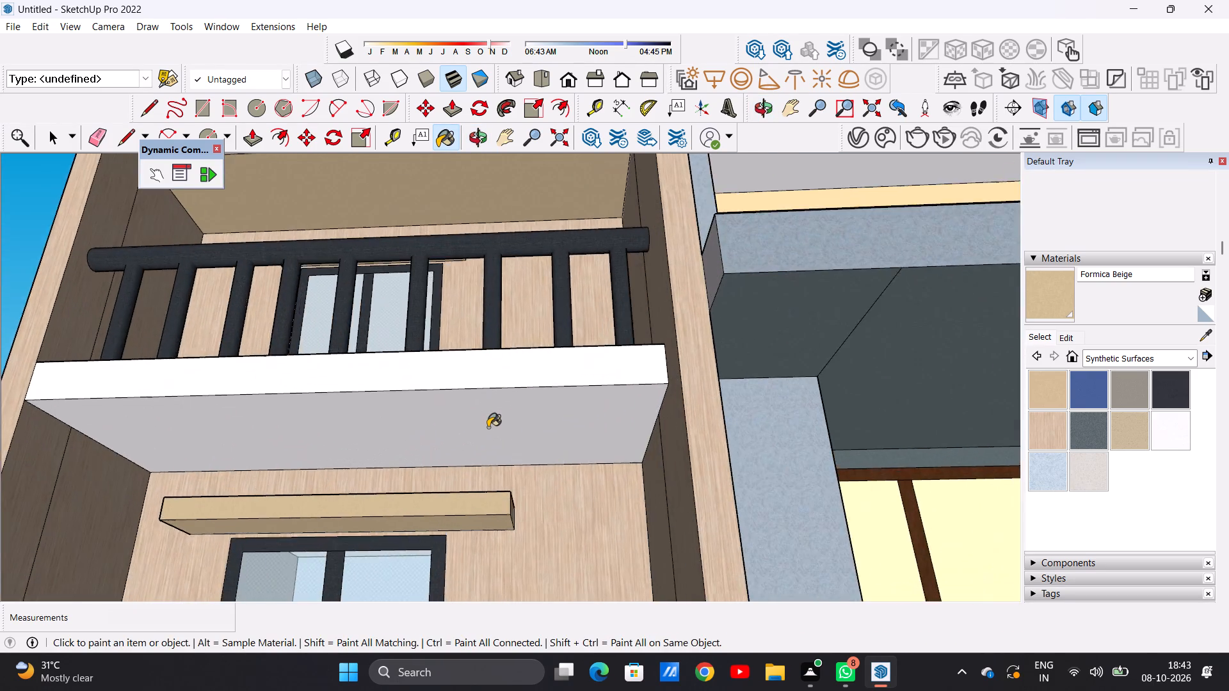
pyautogui.scroll(6, 488, 427)
pyautogui.click(465, 392)
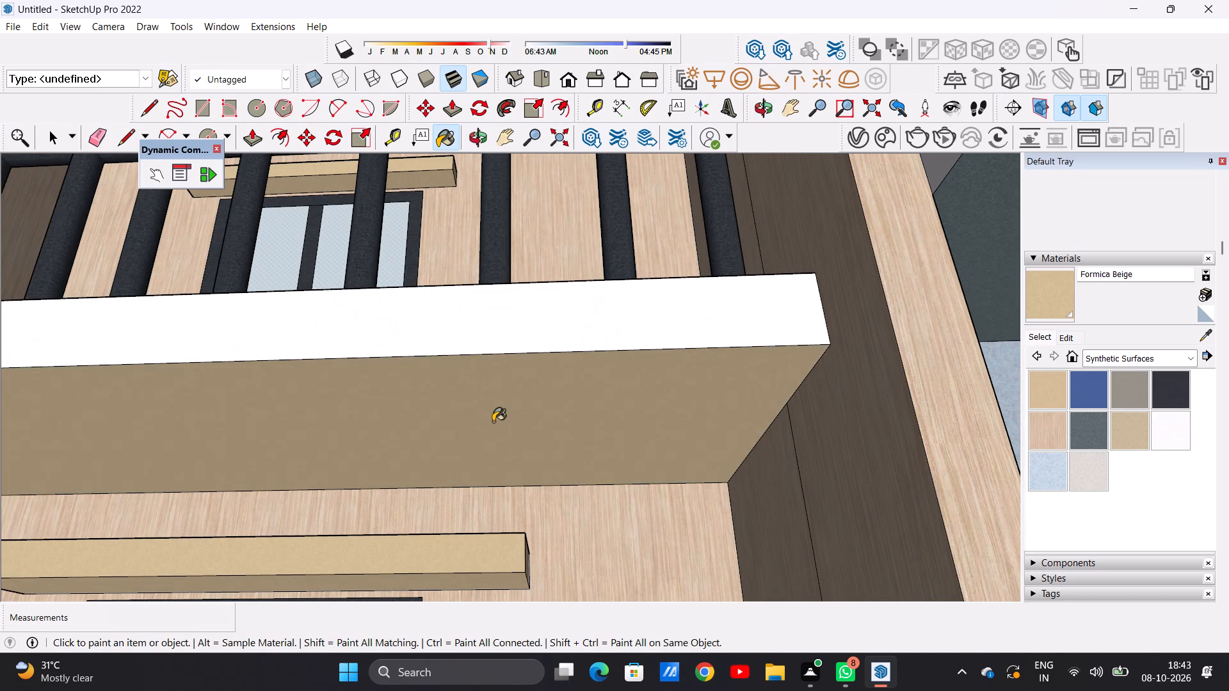
# Paint the underside of the second balcony's slab, the ceiling of the third balcony from the top, in Formica Beige.
pyautogui.scroll(-14, 538, 359)
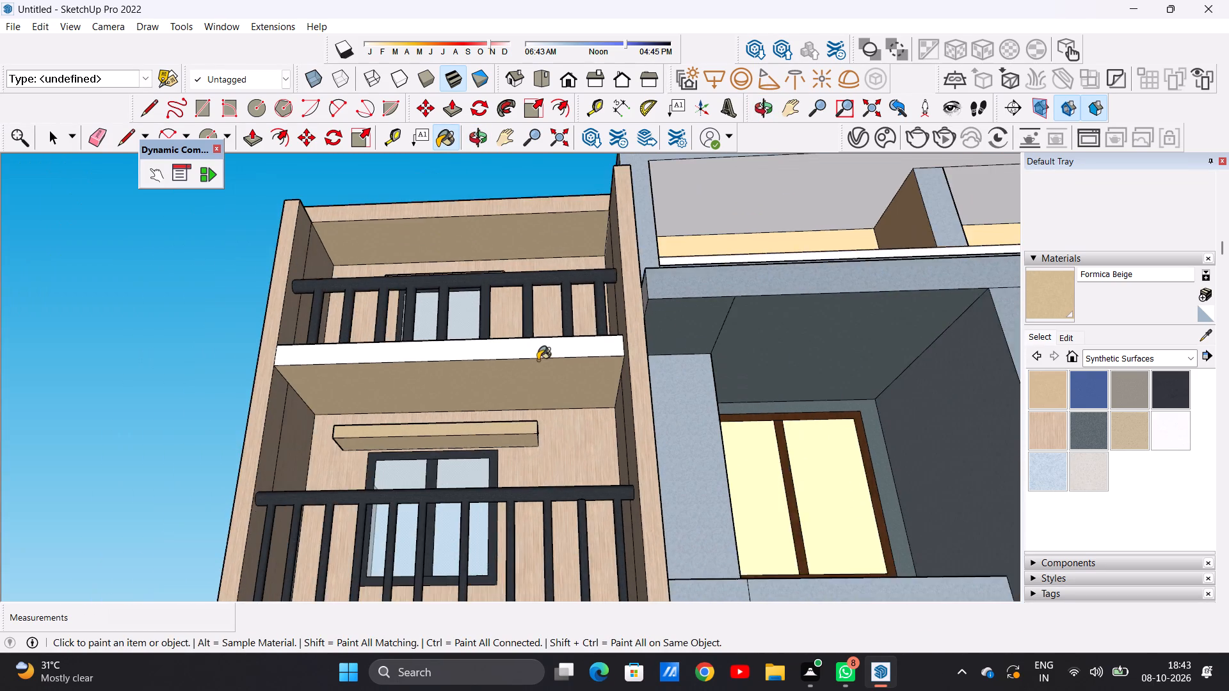
pyautogui.moveTo(538, 360); pyautogui.dragTo(547, 488, button='middle')
pyautogui.scroll(-4, 535, 473)
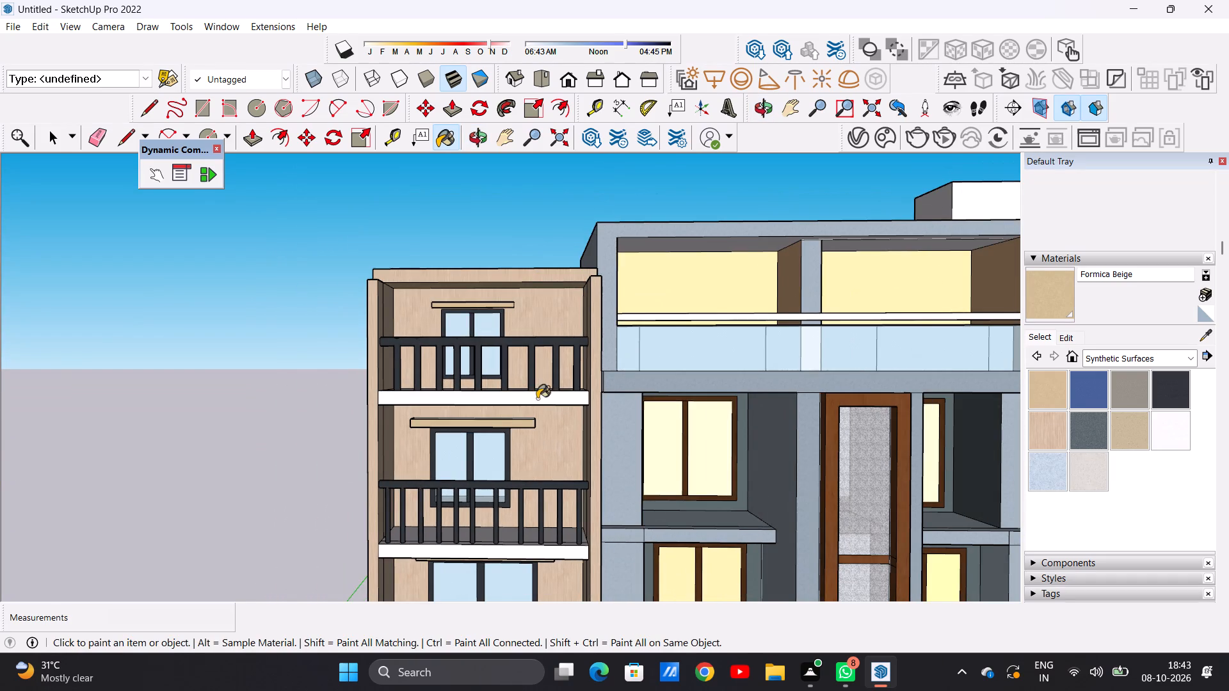
pyautogui.scroll(-2, 538, 398)
pyautogui.moveTo(538, 440); pyautogui.dragTo(524, 257, button='middle')
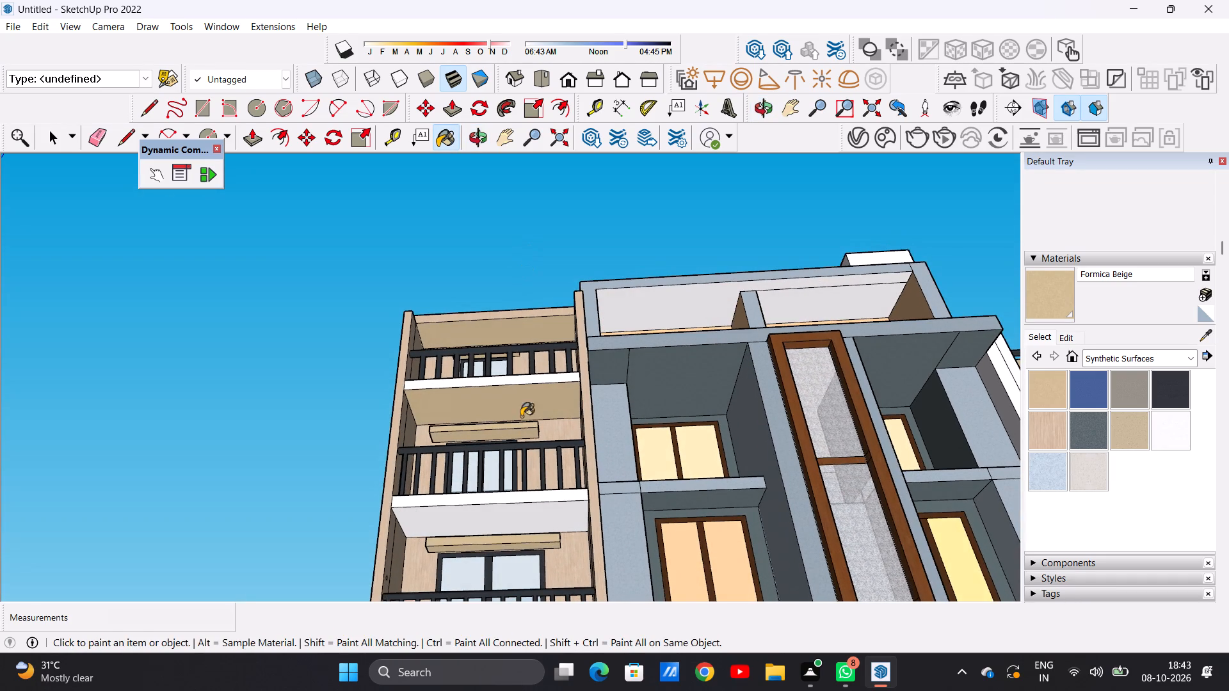
pyautogui.scroll(10, 535, 518)
pyautogui.click(522, 504)
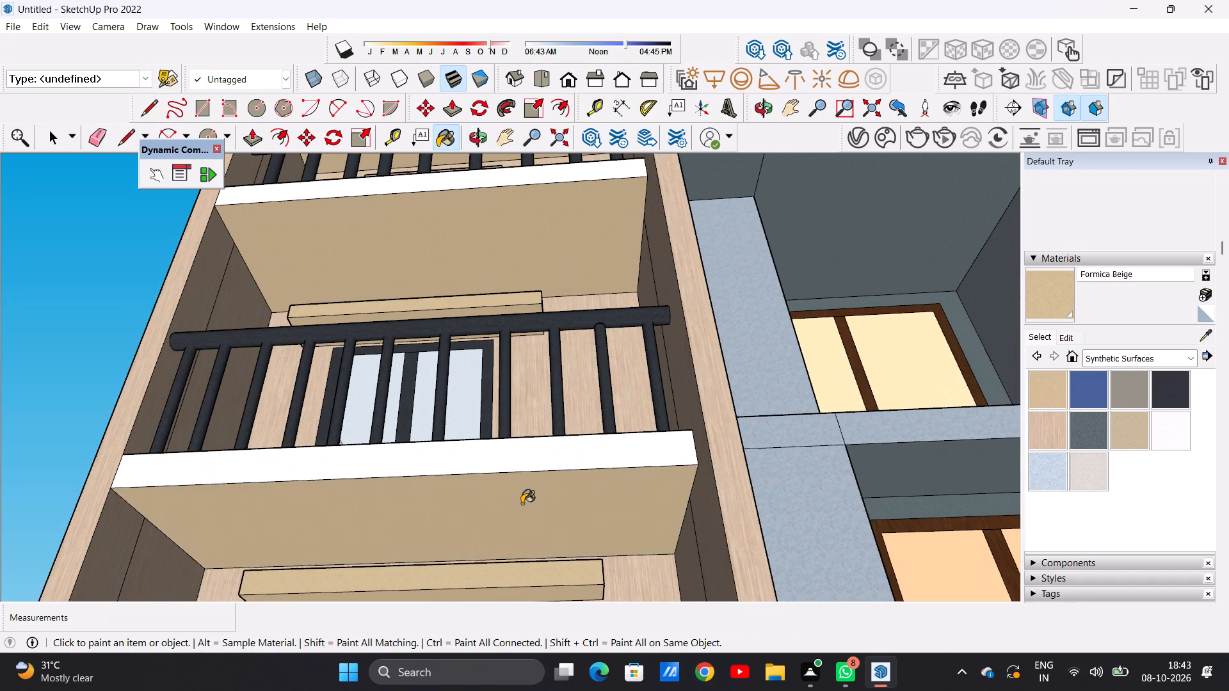
# Paint the underside of the third balcony's slab, the ceiling of the fourth balcony from the top, in Formica Beige.
pyautogui.scroll(-20, 530, 504)
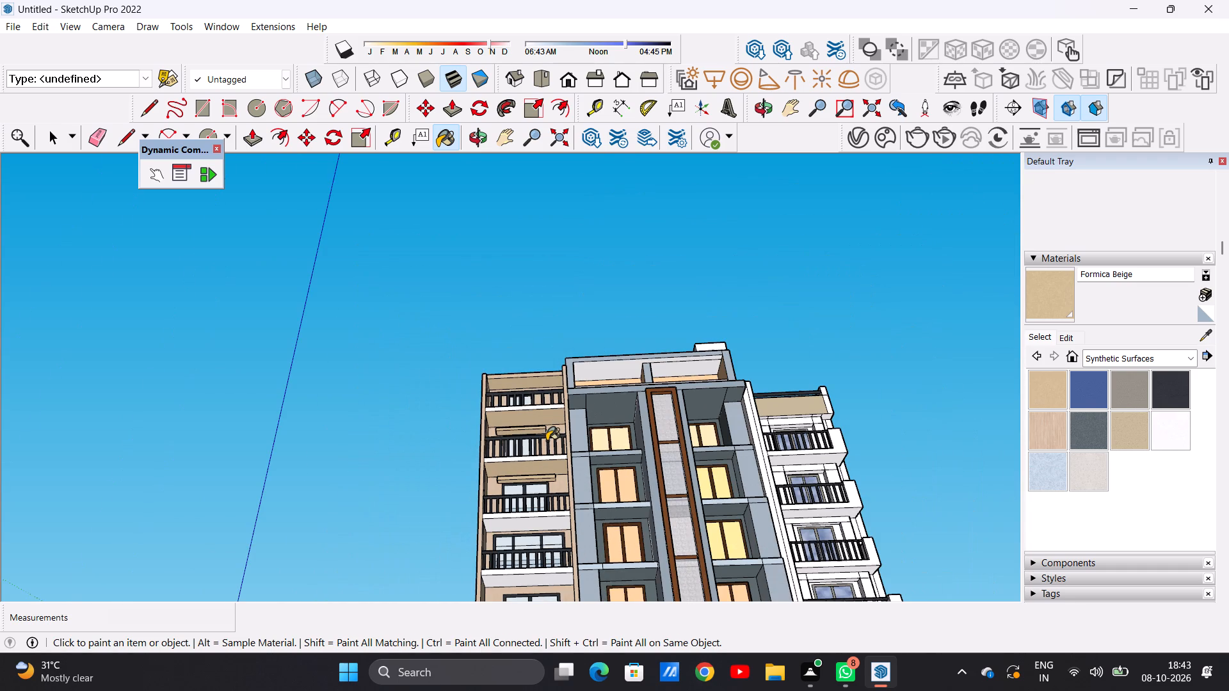
pyautogui.moveTo(568, 460); pyautogui.dragTo(549, 560, button='middle')
pyautogui.scroll(4, 551, 524)
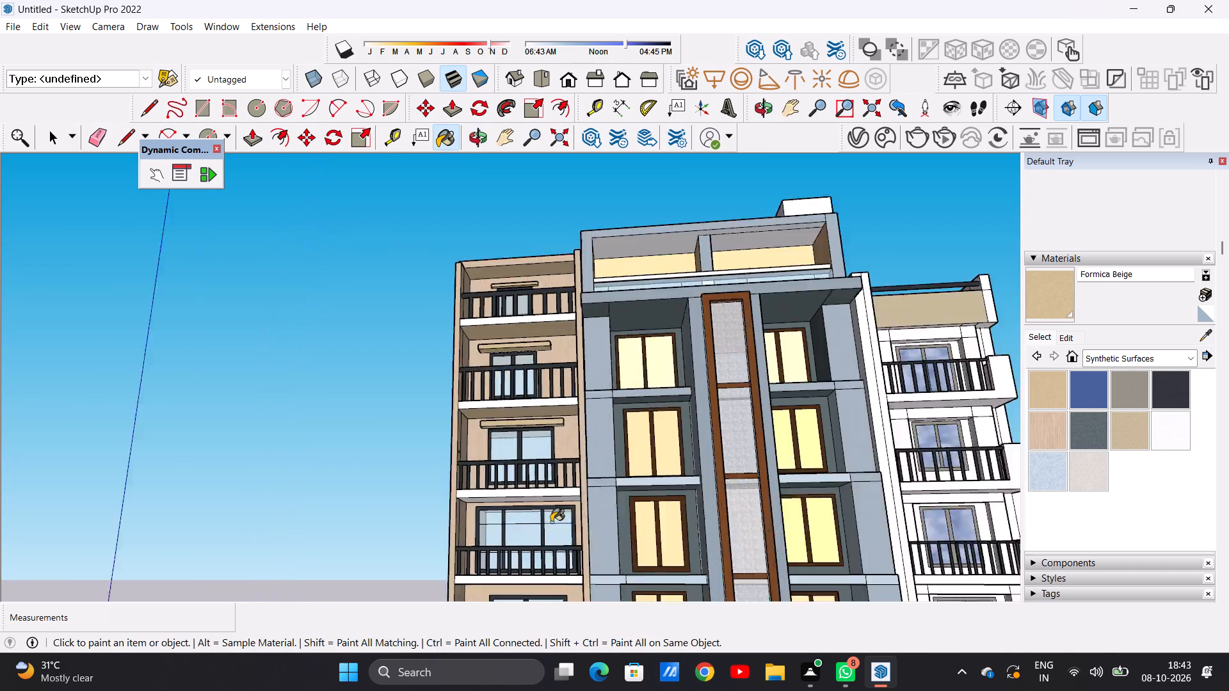
pyautogui.scroll(17, 551, 522)
pyautogui.moveTo(559, 503); pyautogui.dragTo(559, 412, button='middle')
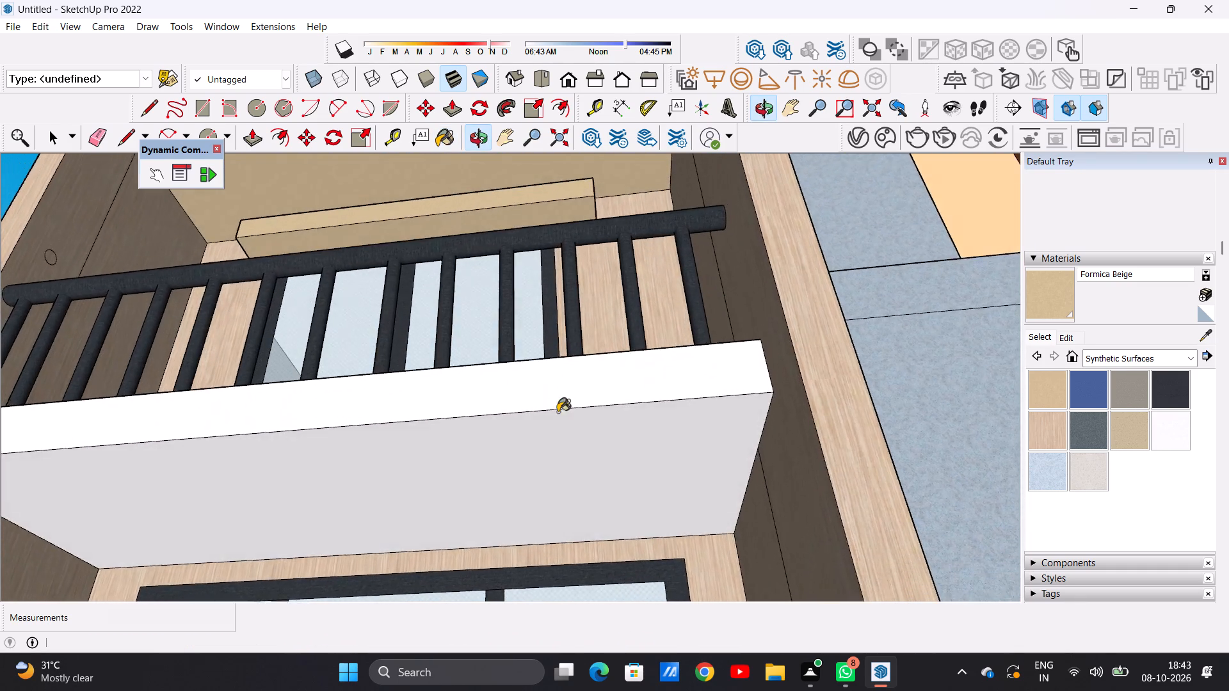
pyautogui.scroll(5, 558, 438)
pyautogui.click(558, 441)
pyautogui.scroll(-4, 633, 508)
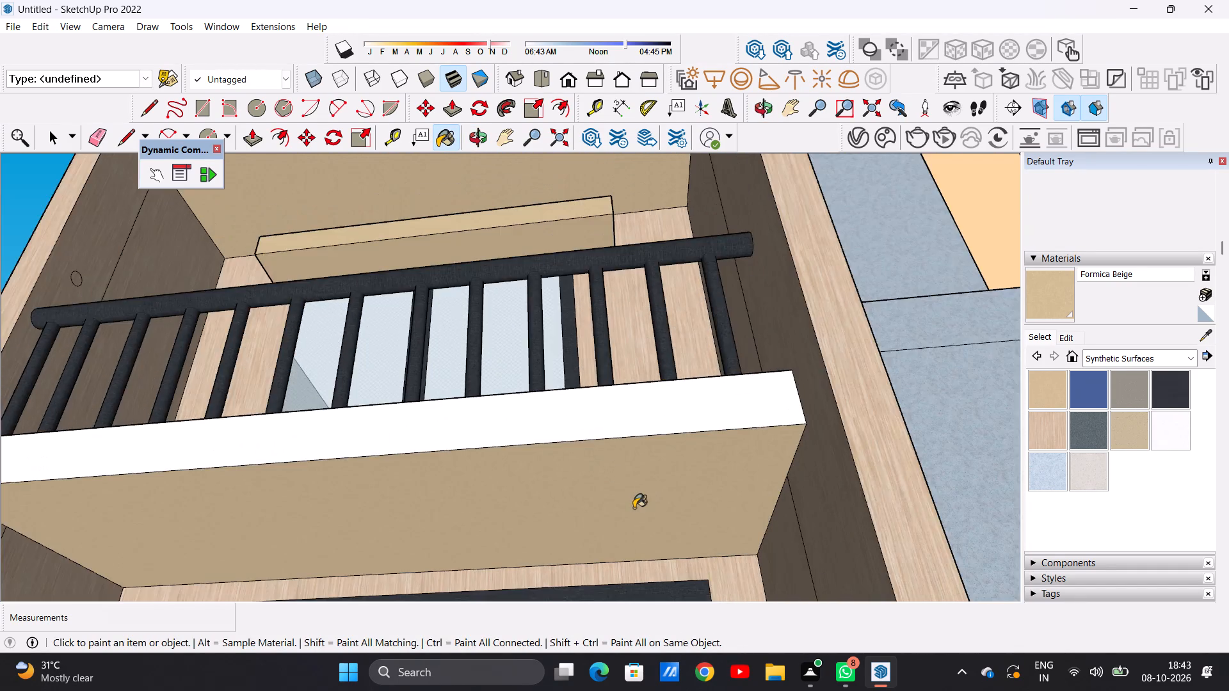
# Examine the taller wing's balconies and slabs from the upper floors down to the arched ground floor.
pyautogui.scroll(-20, 634, 508)
pyautogui.scroll(-4, 634, 508)
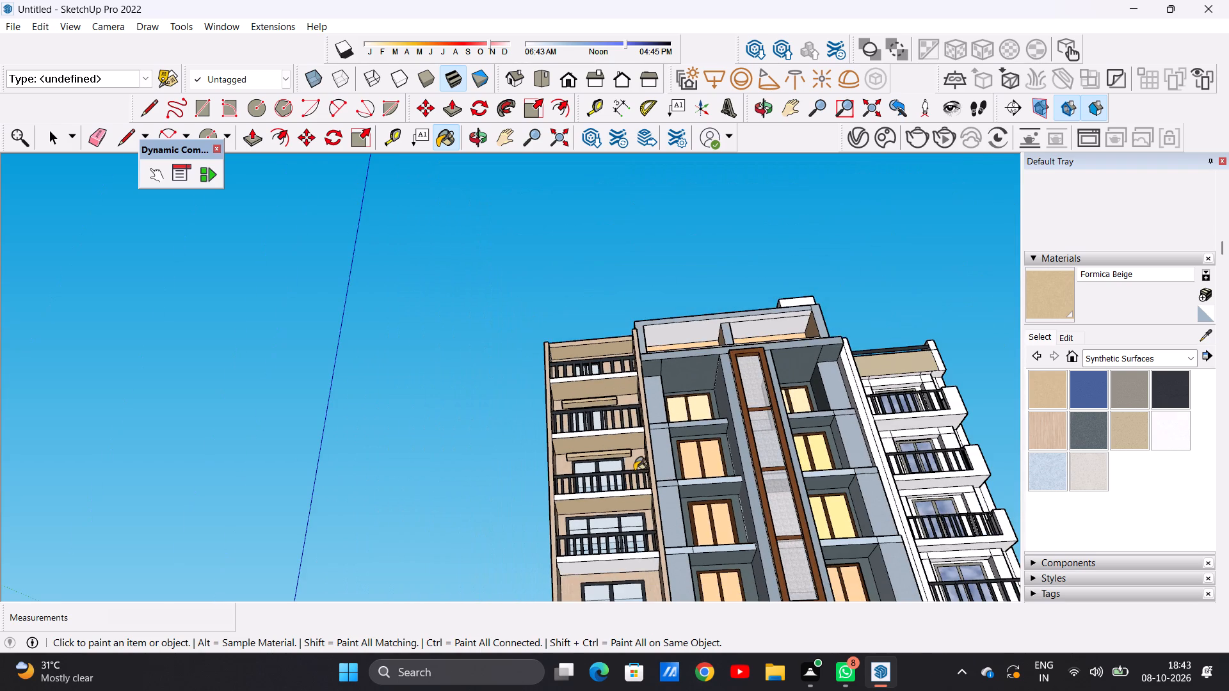
pyautogui.moveTo(634, 471); pyautogui.dragTo(606, 573, button='middle')
pyautogui.scroll(-9, 623, 478)
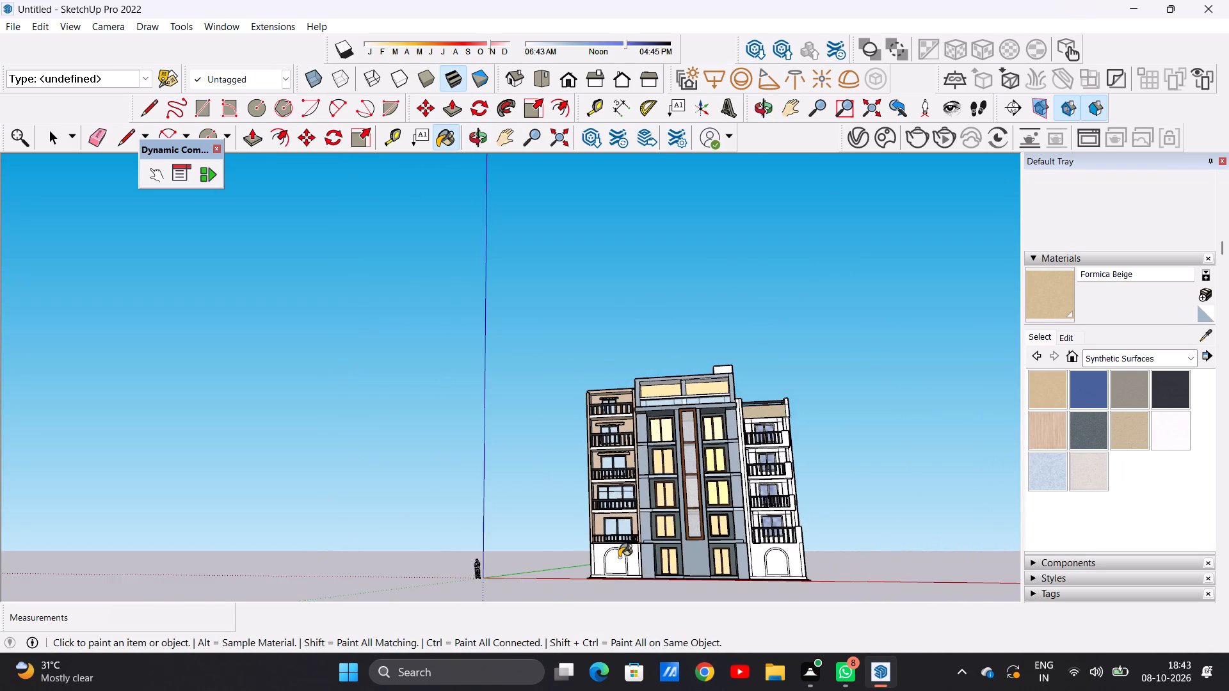
pyautogui.scroll(14, 619, 557)
pyautogui.scroll(17, 623, 527)
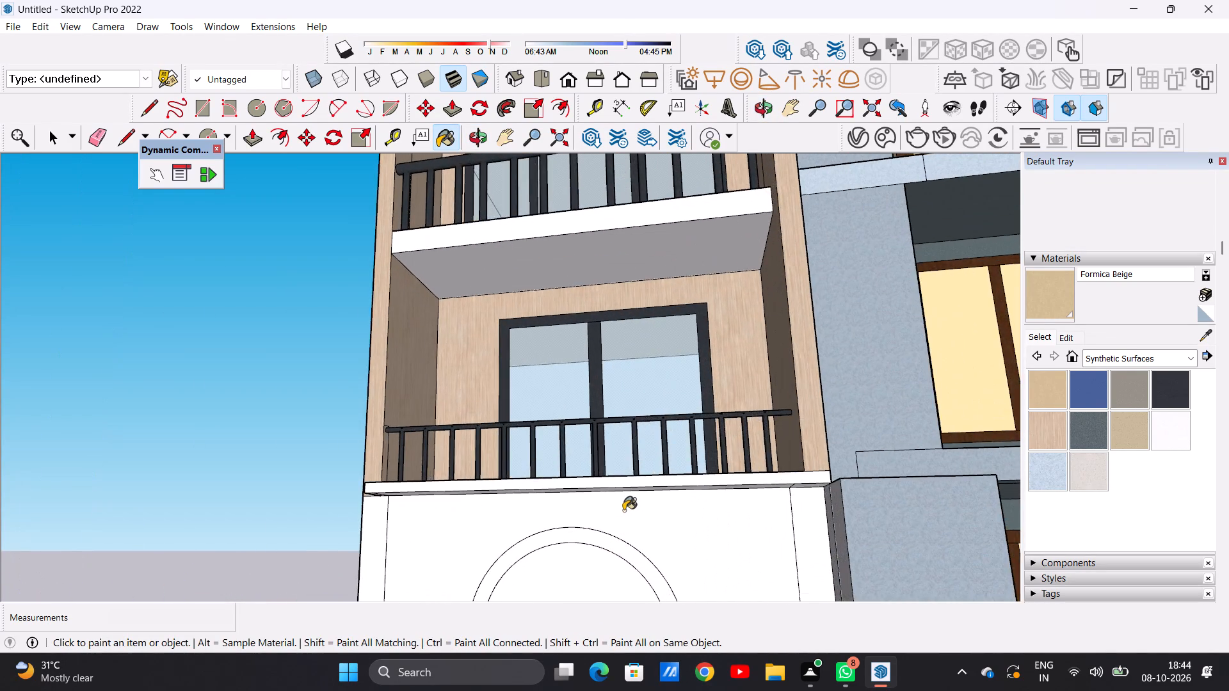
pyautogui.scroll(-17, 622, 510)
pyautogui.moveTo(650, 454); pyautogui.dragTo(696, 538, button='middle')
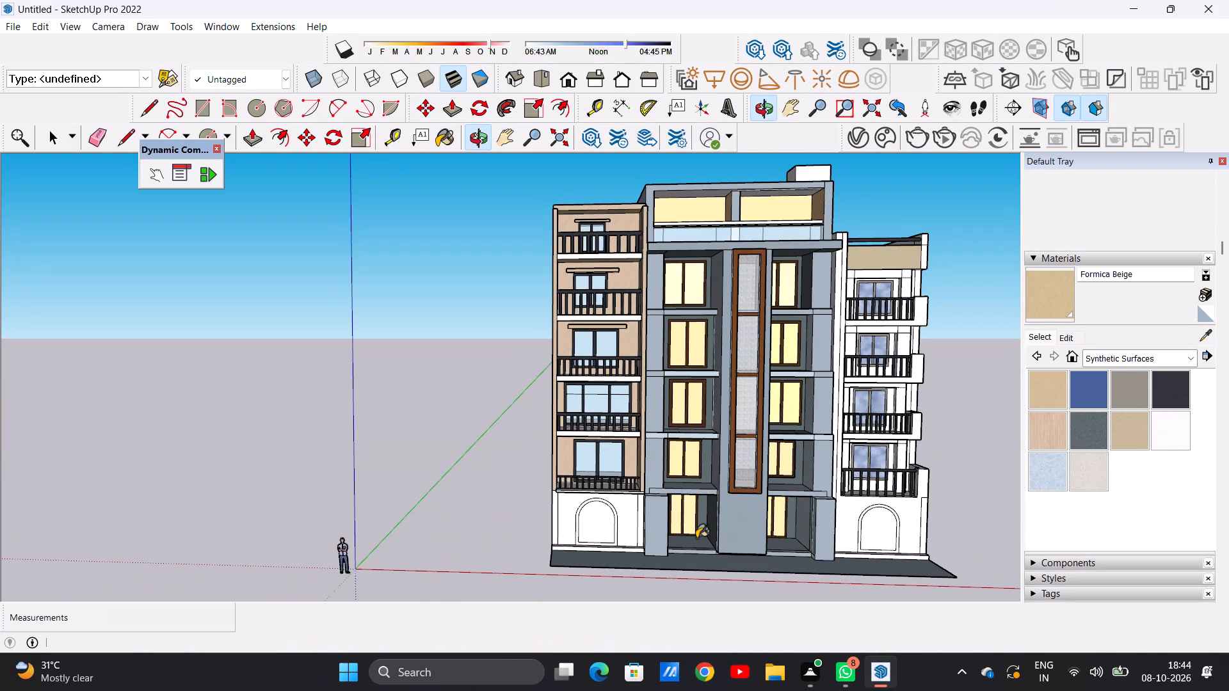
# Paint the front edge of the taller wing's top balcony slab in Formica Speckled Grey.
pyautogui.scroll(8, 642, 267)
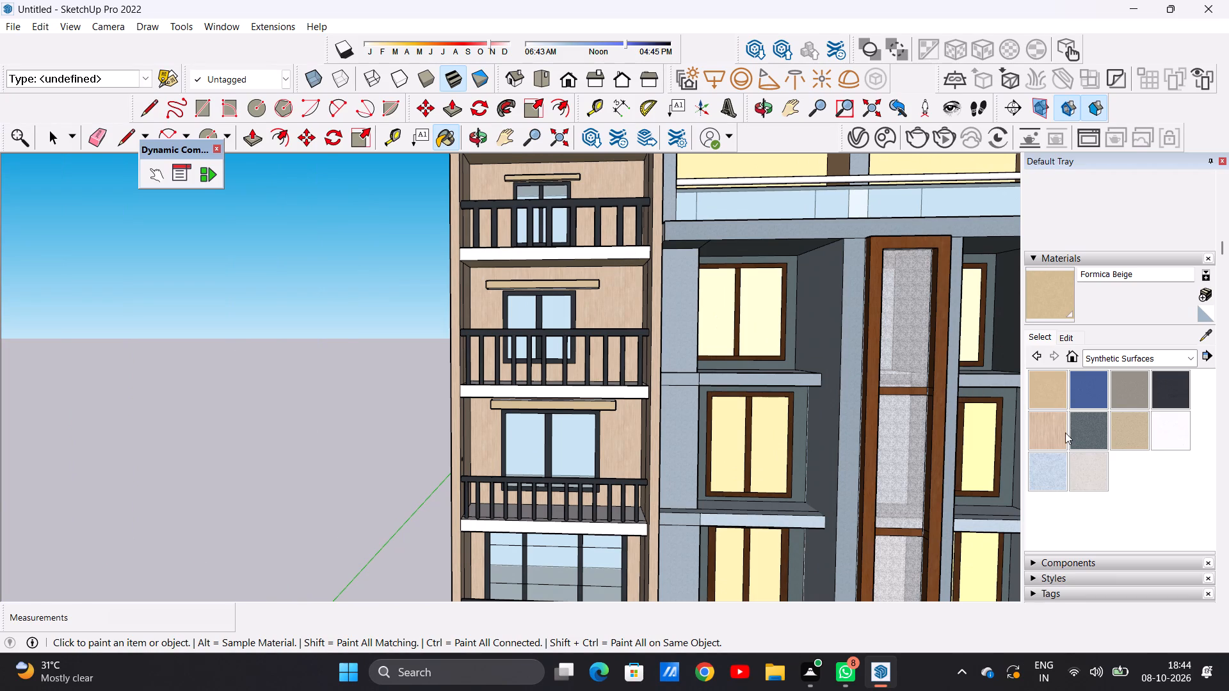
pyautogui.click(1091, 429)
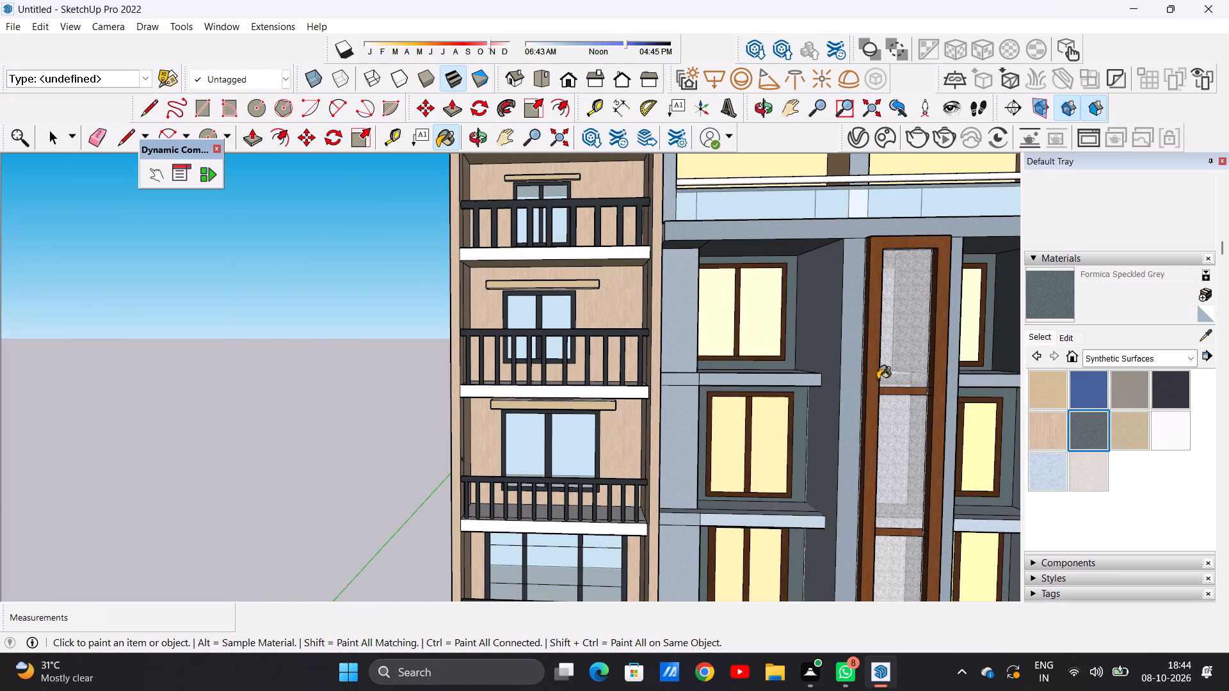
pyautogui.scroll(-6, 612, 368)
pyautogui.scroll(10, 609, 292)
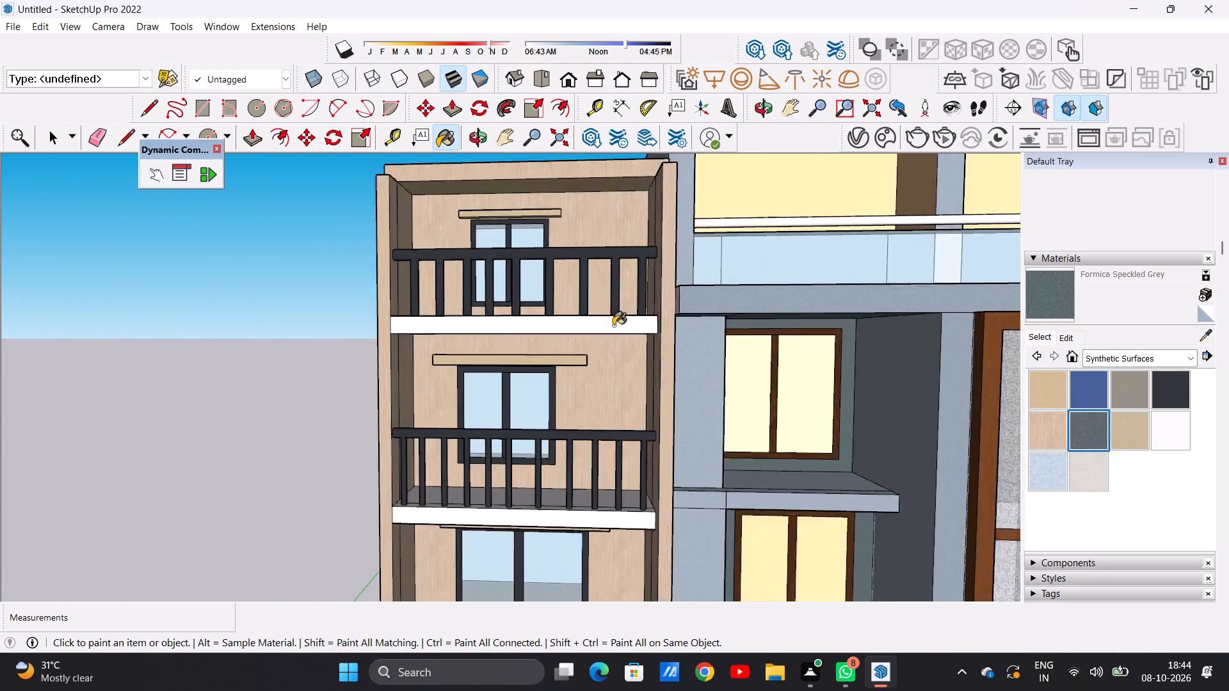
pyautogui.scroll(8, 613, 326)
pyautogui.click(626, 321)
pyautogui.scroll(-6, 613, 349)
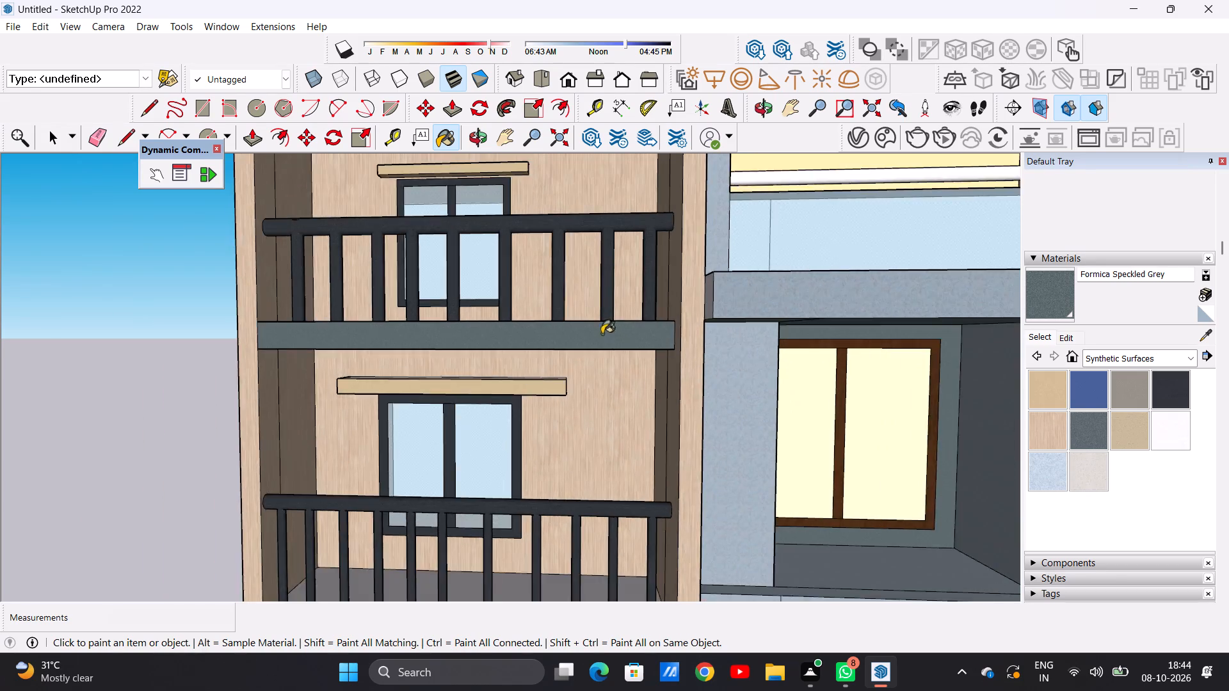
# Paint the front edge of the taller wing's second balcony slab from the top in Formica Speckled Grey.
pyautogui.scroll(-10, 602, 334)
pyautogui.scroll(13, 593, 438)
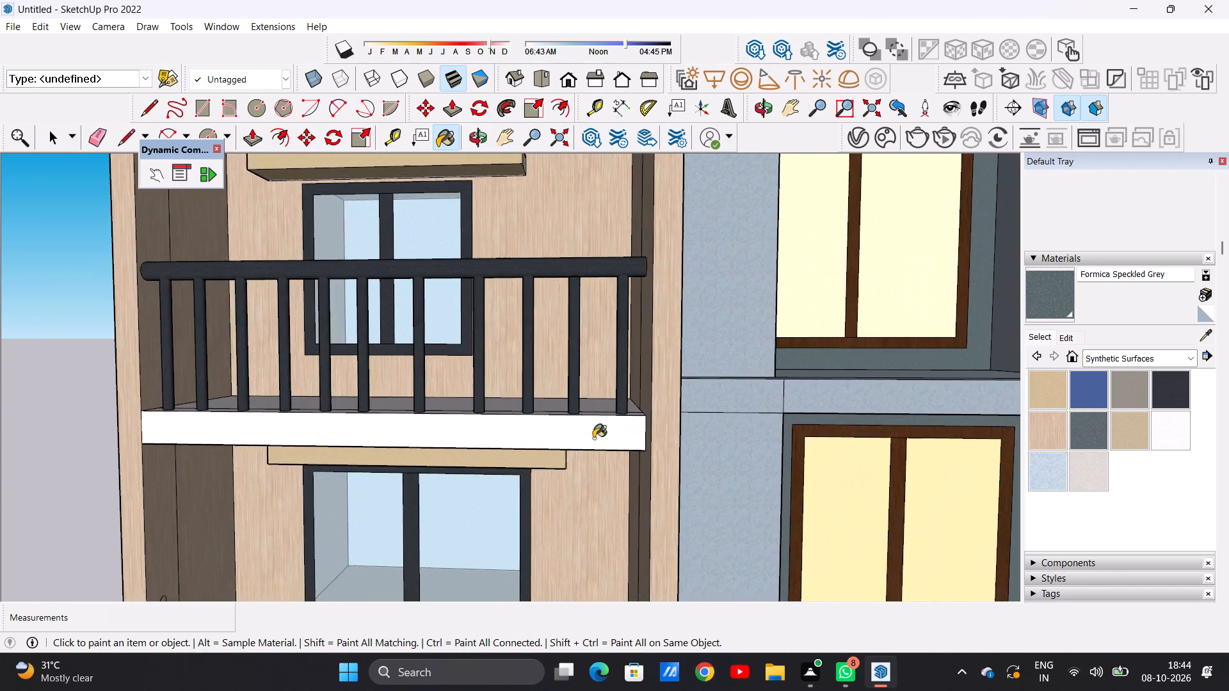
pyautogui.scroll(7, 593, 438)
pyautogui.click(590, 426)
pyautogui.scroll(-7, 582, 426)
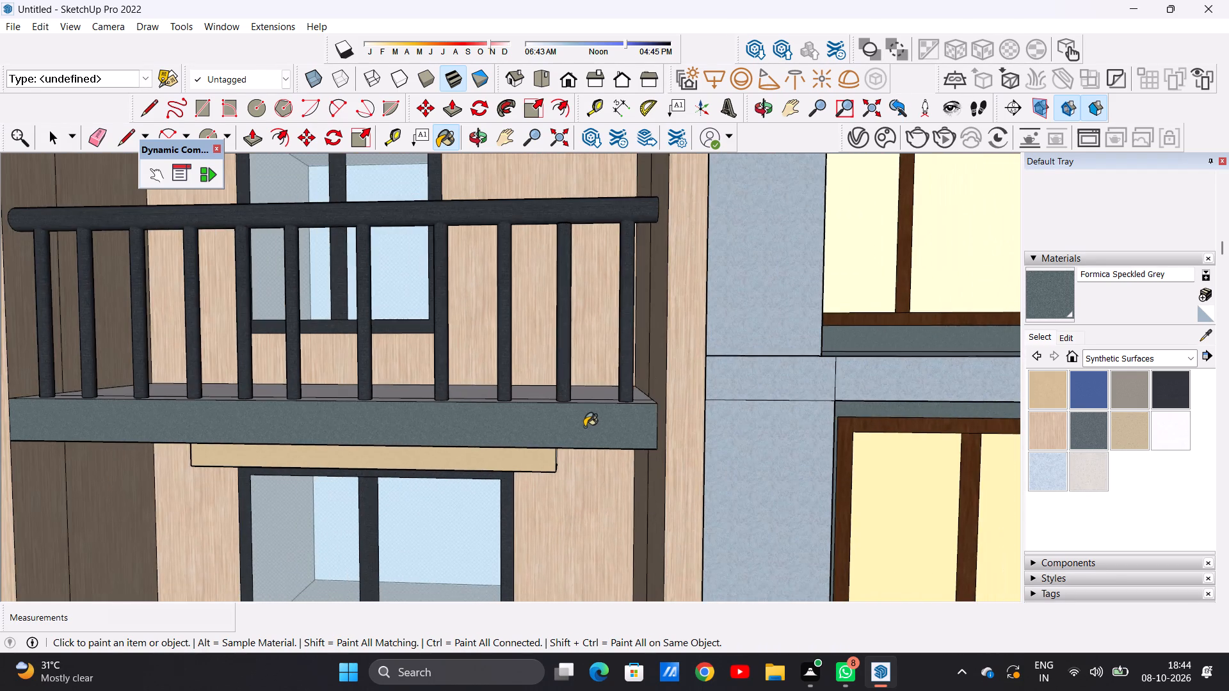
# Paint the front edge of the taller wing's third balcony slab from the top in Formica Speckled Grey.
pyautogui.scroll(-4, 579, 420)
pyautogui.scroll(-13, 587, 349)
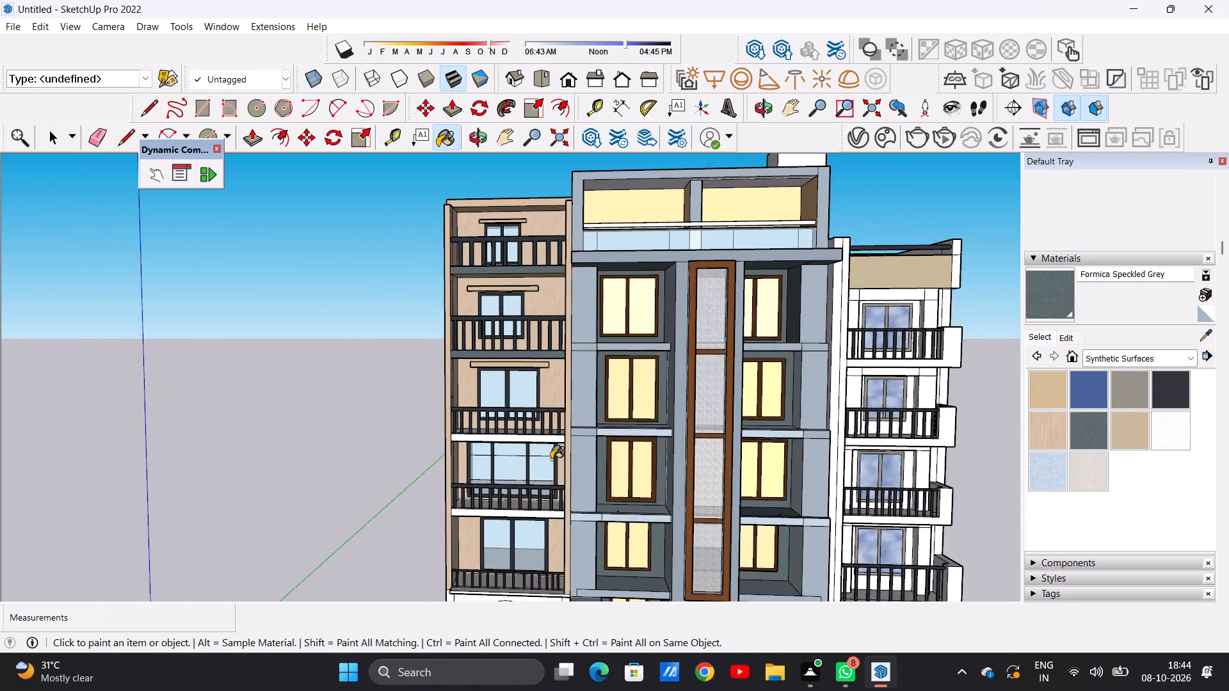
pyautogui.scroll(4, 551, 459)
pyautogui.scroll(-1, 551, 459)
pyautogui.scroll(8, 565, 415)
pyautogui.scroll(13, 557, 430)
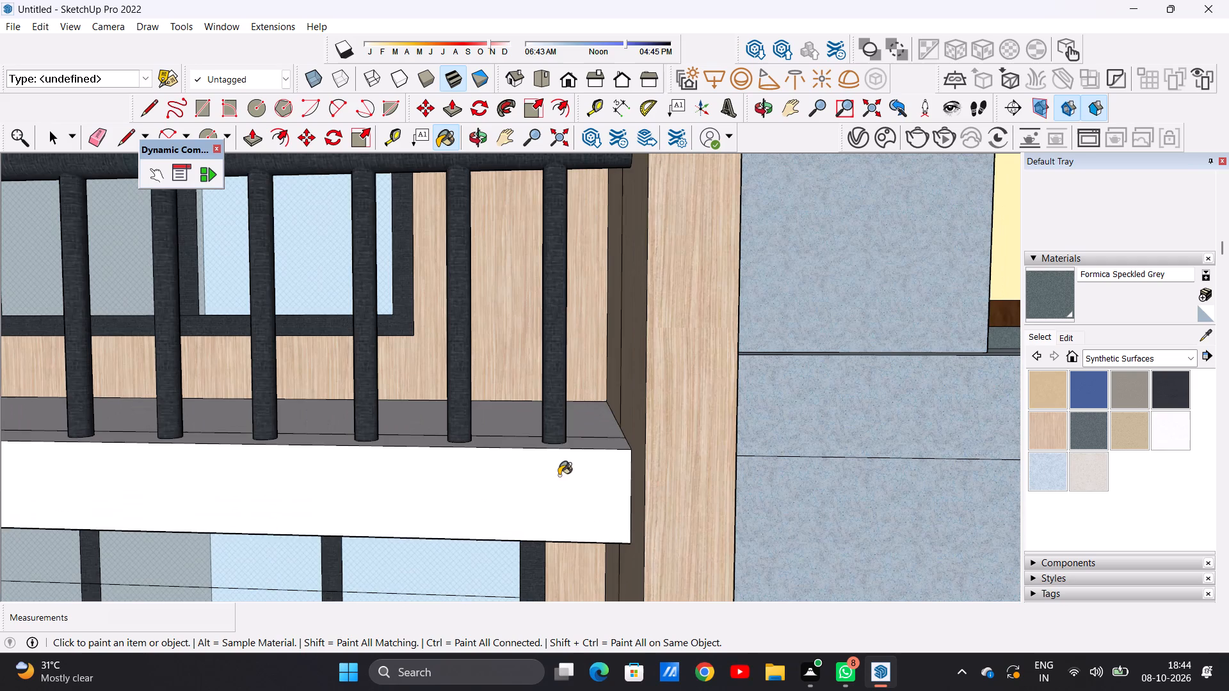
pyautogui.click(559, 475)
# Paint the front edge of the taller wing's fourth balcony slab from the top in Formica Speckled Grey.
pyautogui.scroll(-20, 581, 466)
pyautogui.scroll(-5, 581, 466)
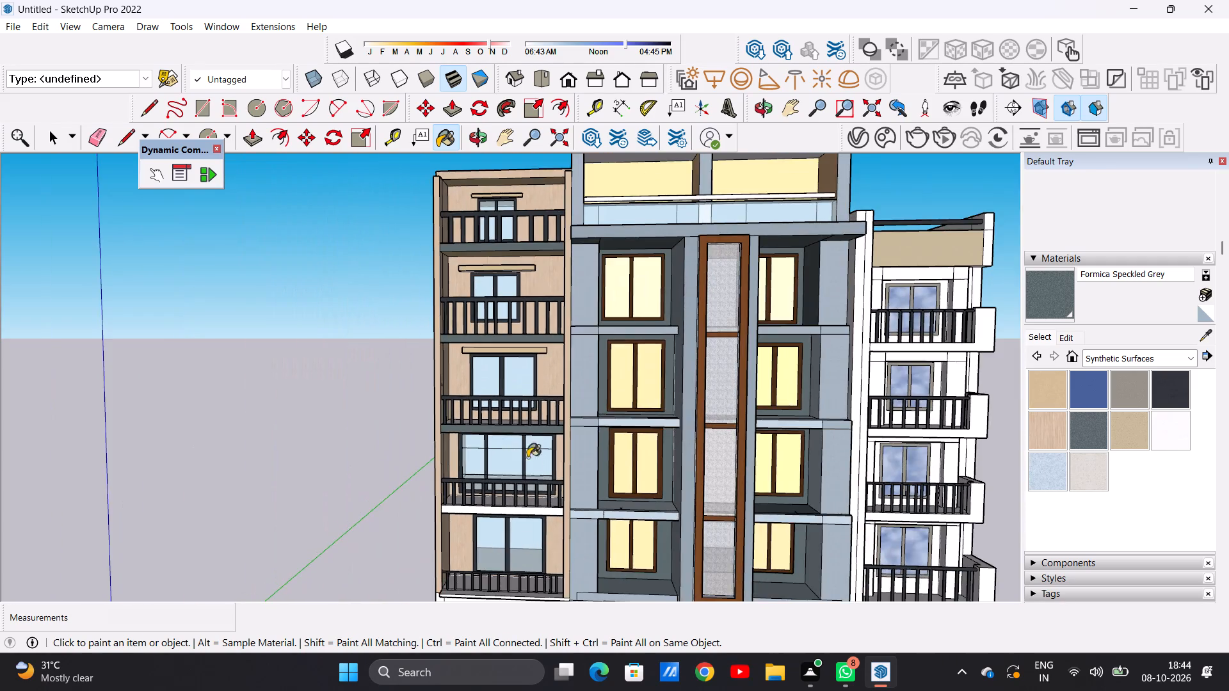
pyautogui.scroll(7, 547, 555)
pyautogui.scroll(13, 570, 469)
pyautogui.click(568, 465)
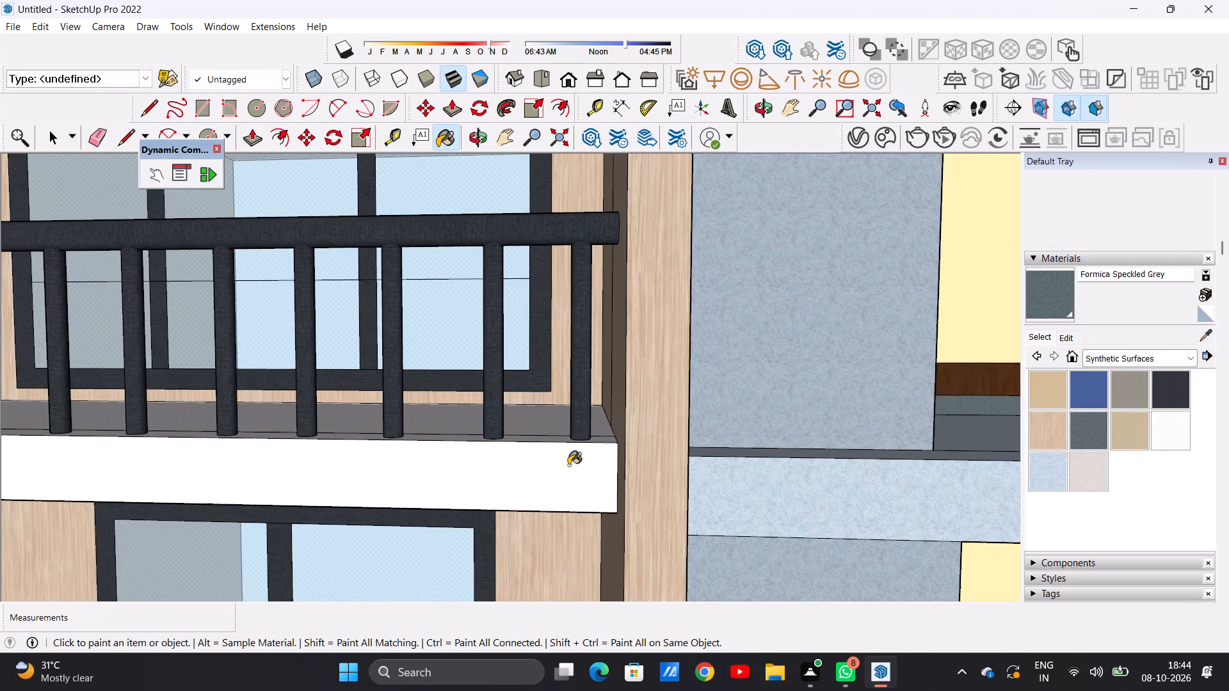
pyautogui.scroll(-20, 557, 463)
pyautogui.scroll(-1, 557, 463)
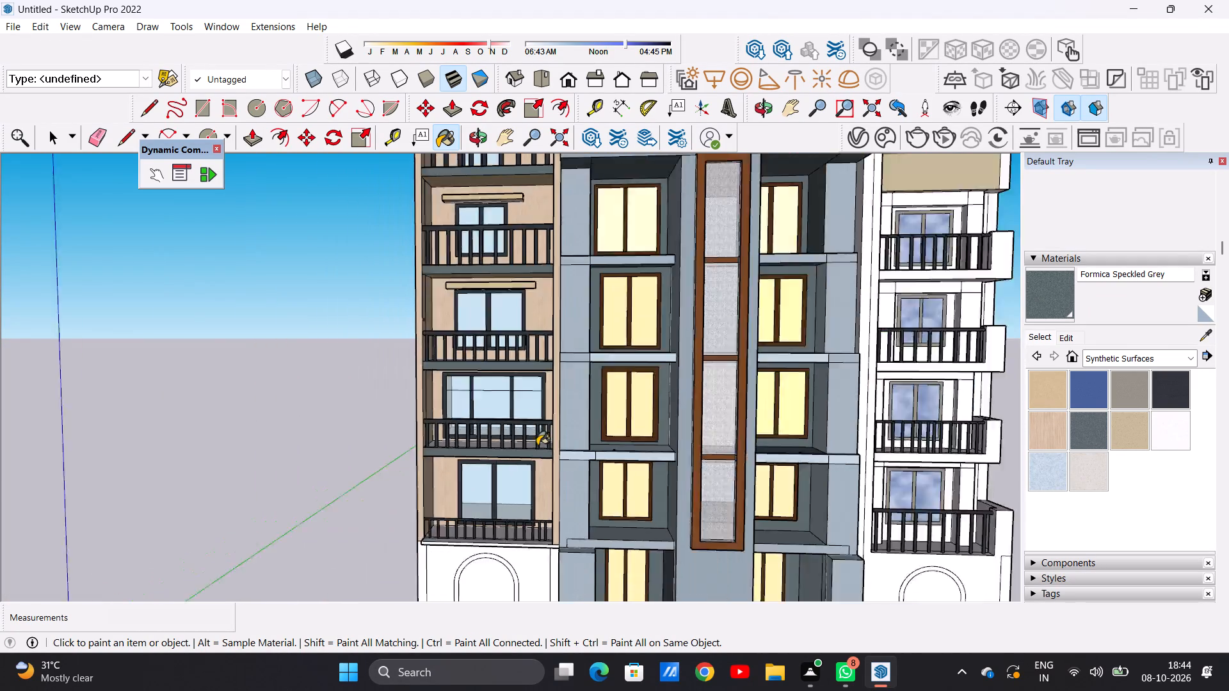
# Examine the taller wing's balcony slabs and the whole facade from above and from the front.
pyautogui.scroll(-12, 537, 445)
pyautogui.scroll(12, 513, 349)
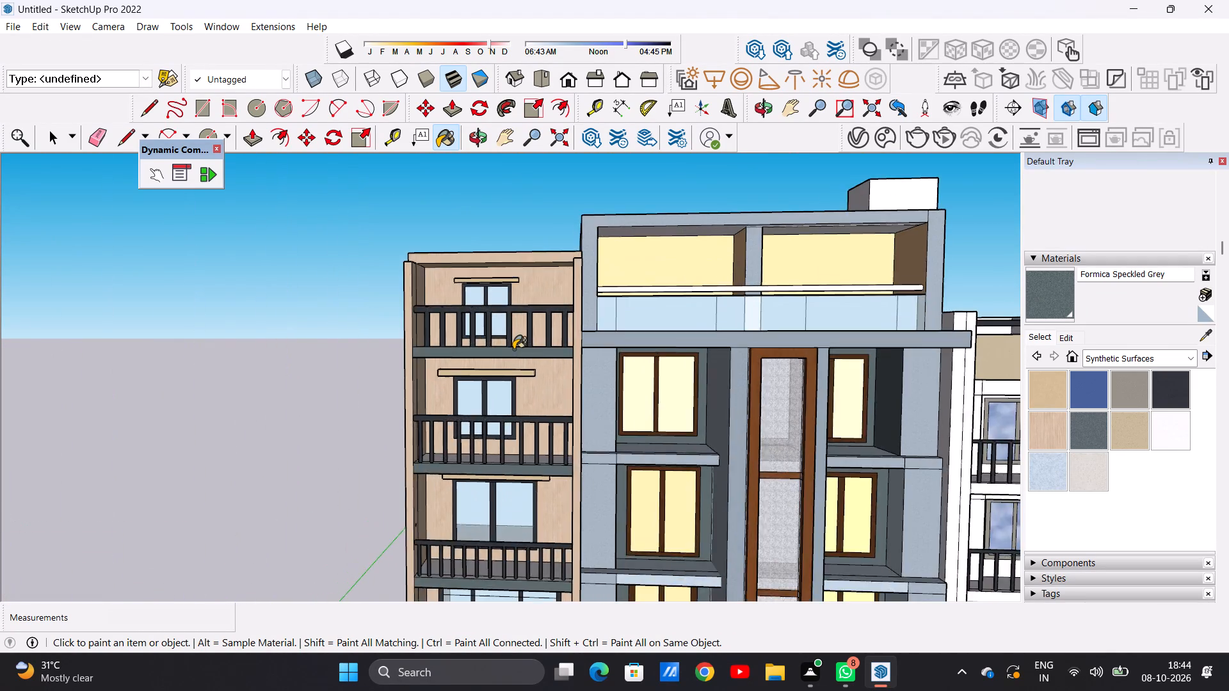
pyautogui.scroll(3, 513, 349)
pyautogui.scroll(-1, 513, 349)
pyautogui.scroll(2, 513, 349)
pyautogui.scroll(-2, 479, 407)
pyautogui.moveTo(479, 386); pyautogui.dragTo(480, 476, button='middle')
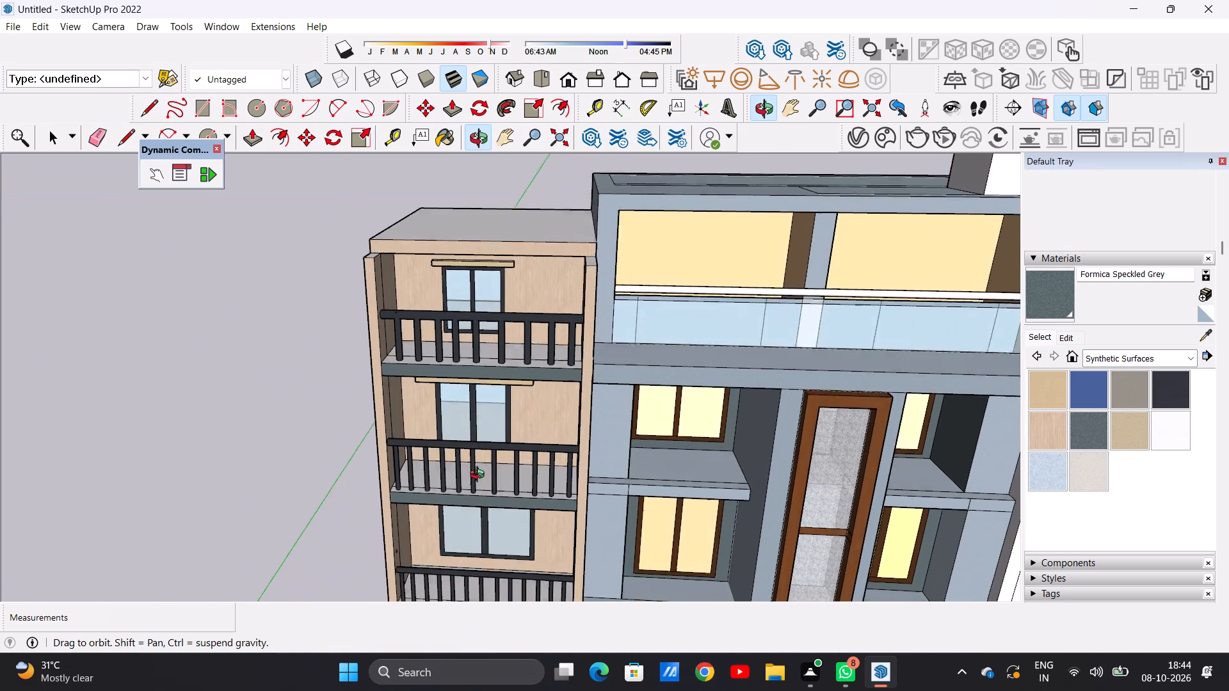
pyautogui.moveTo(480, 476); pyautogui.dragTo(478, 487, button='middle')
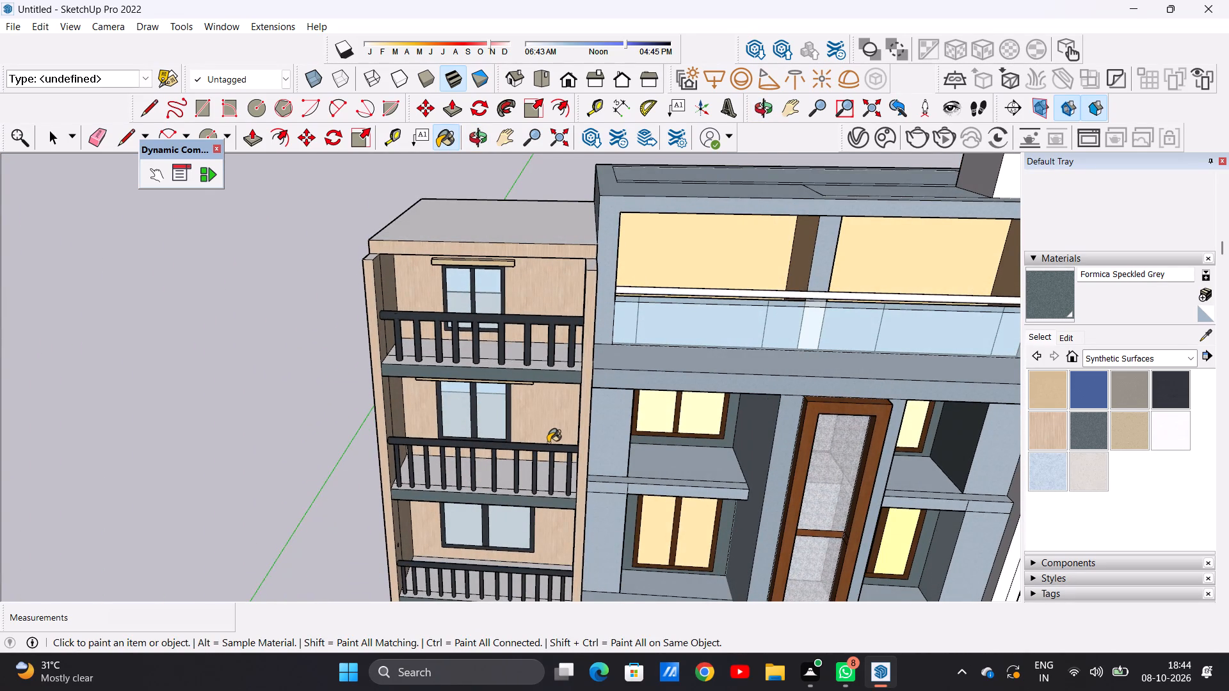
pyautogui.scroll(-5, 549, 443)
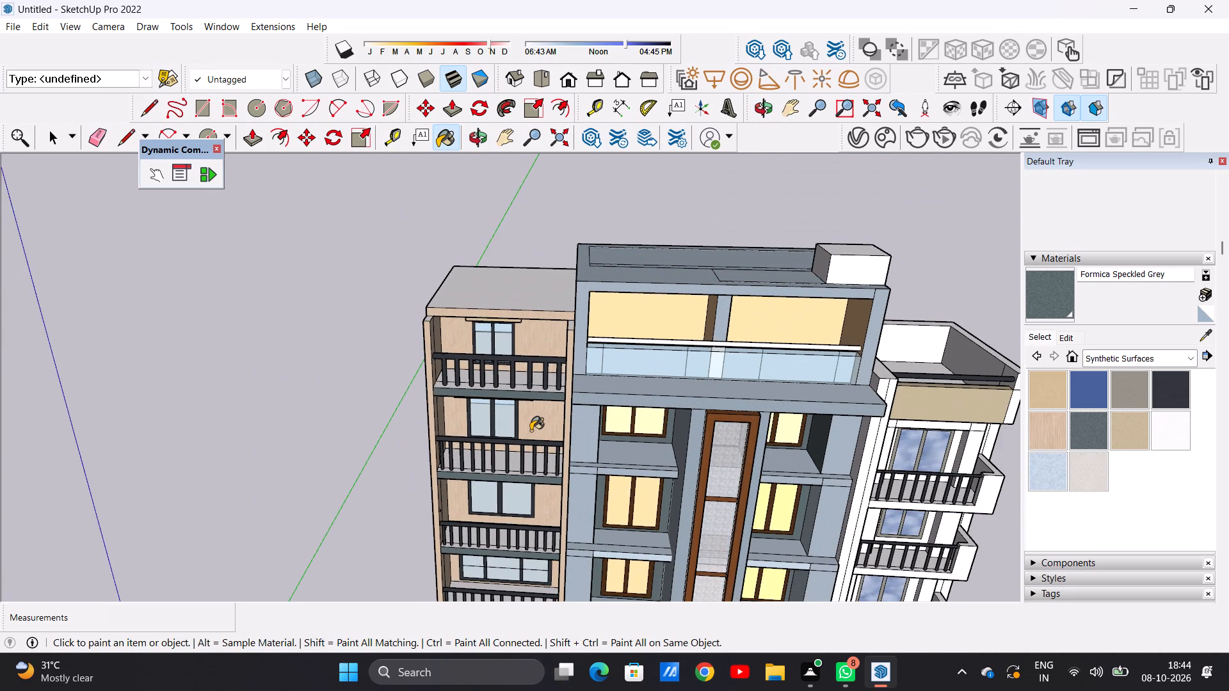
pyautogui.scroll(-7, 525, 429)
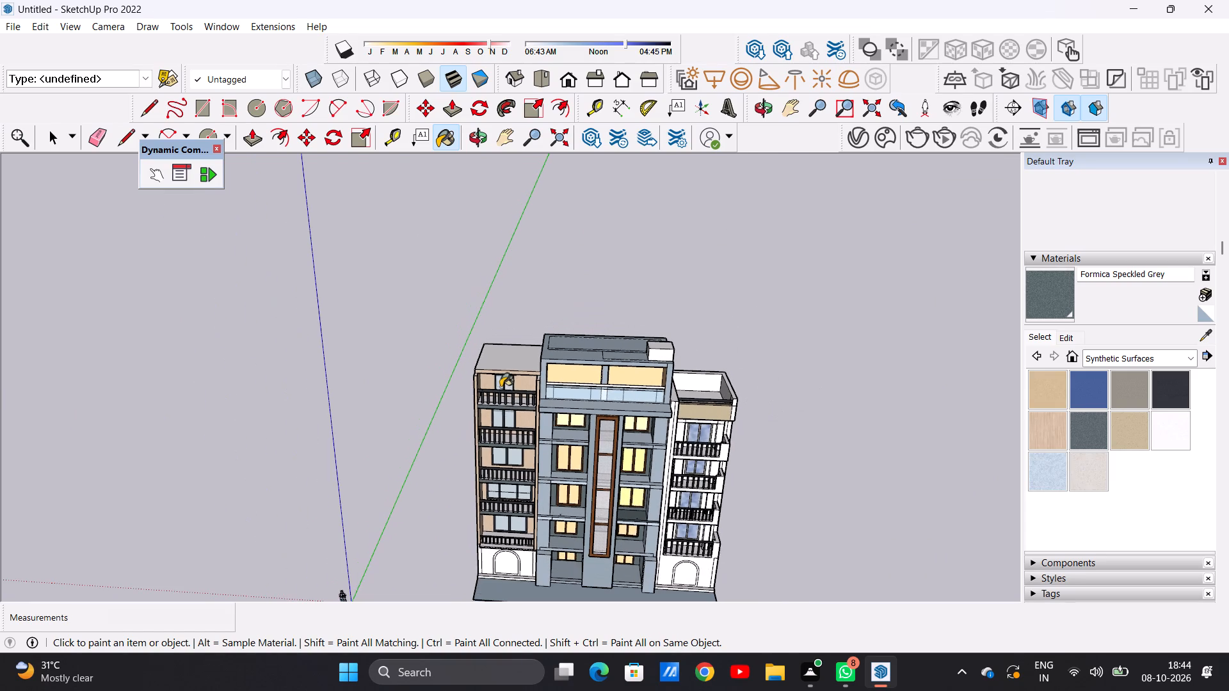
pyautogui.scroll(5, 622, 459)
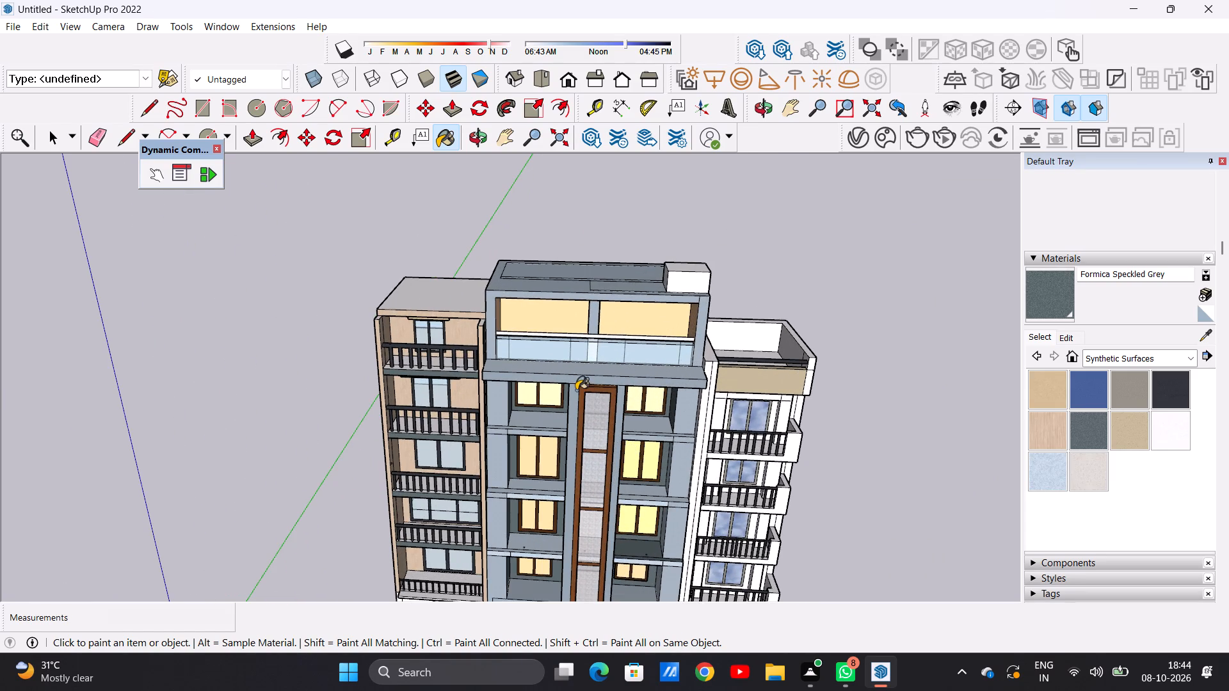
pyautogui.moveTo(546, 423); pyautogui.dragTo(556, 347, button='middle')
pyautogui.scroll(-10, 540, 392)
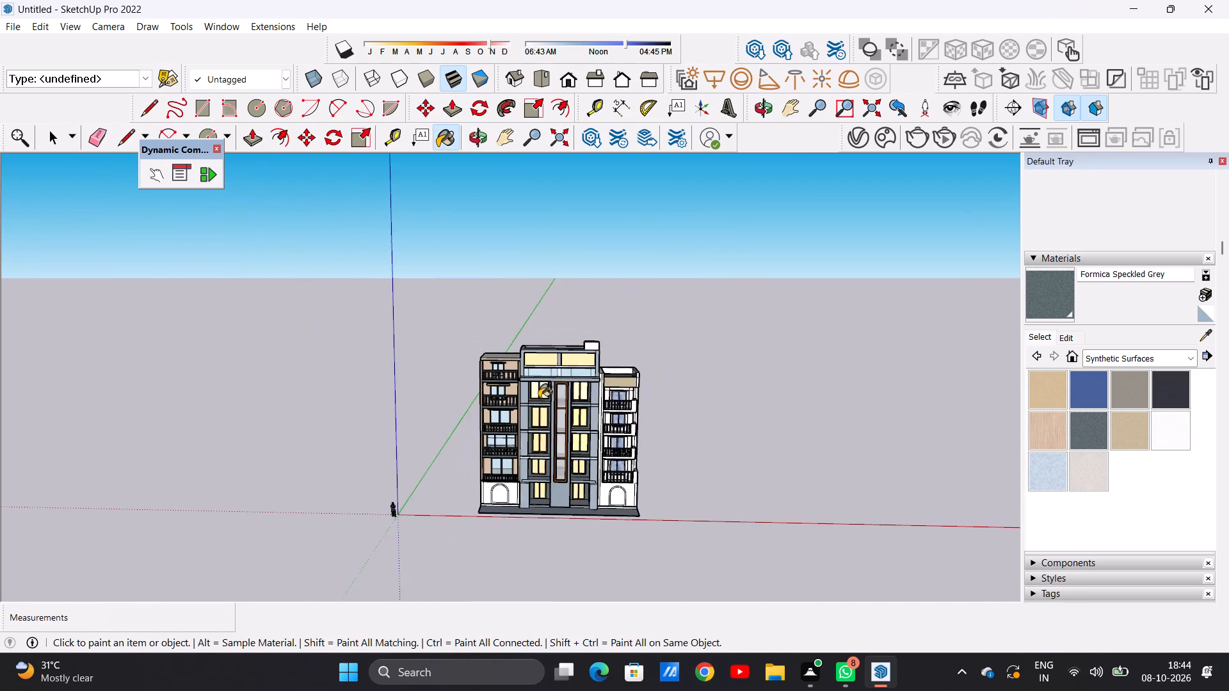
pyautogui.scroll(18, 537, 476)
pyautogui.scroll(-4, 481, 461)
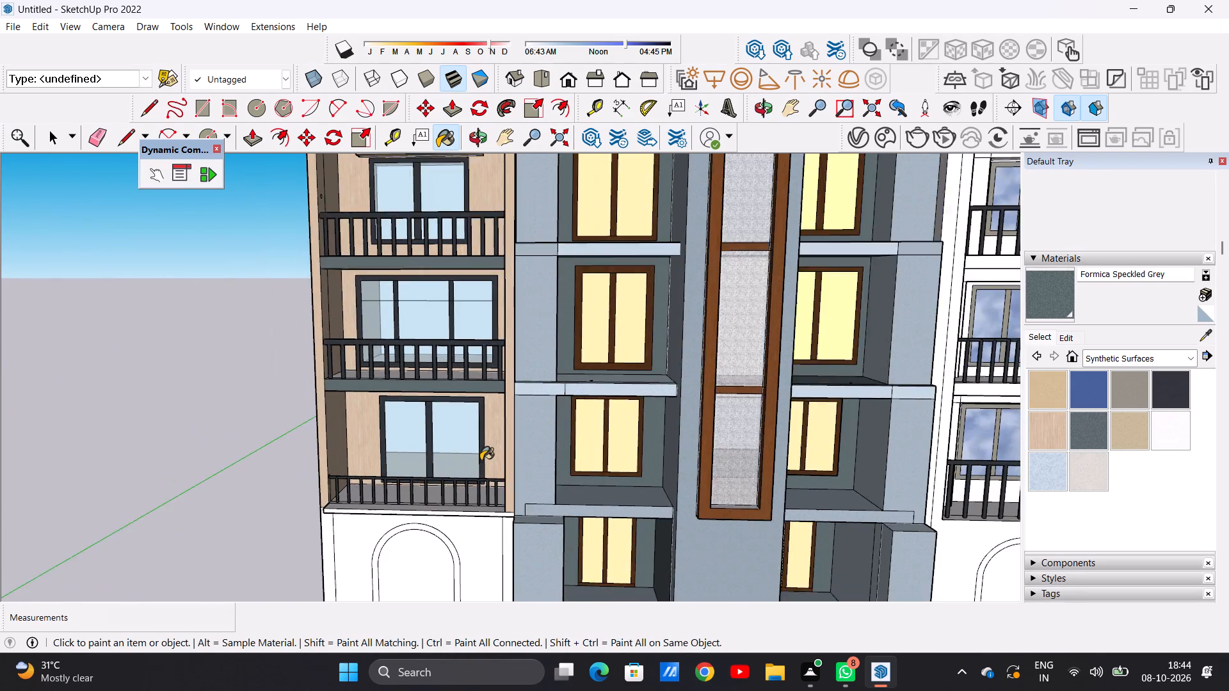
pyautogui.scroll(-2, 481, 461)
pyautogui.scroll(-2, 466, 391)
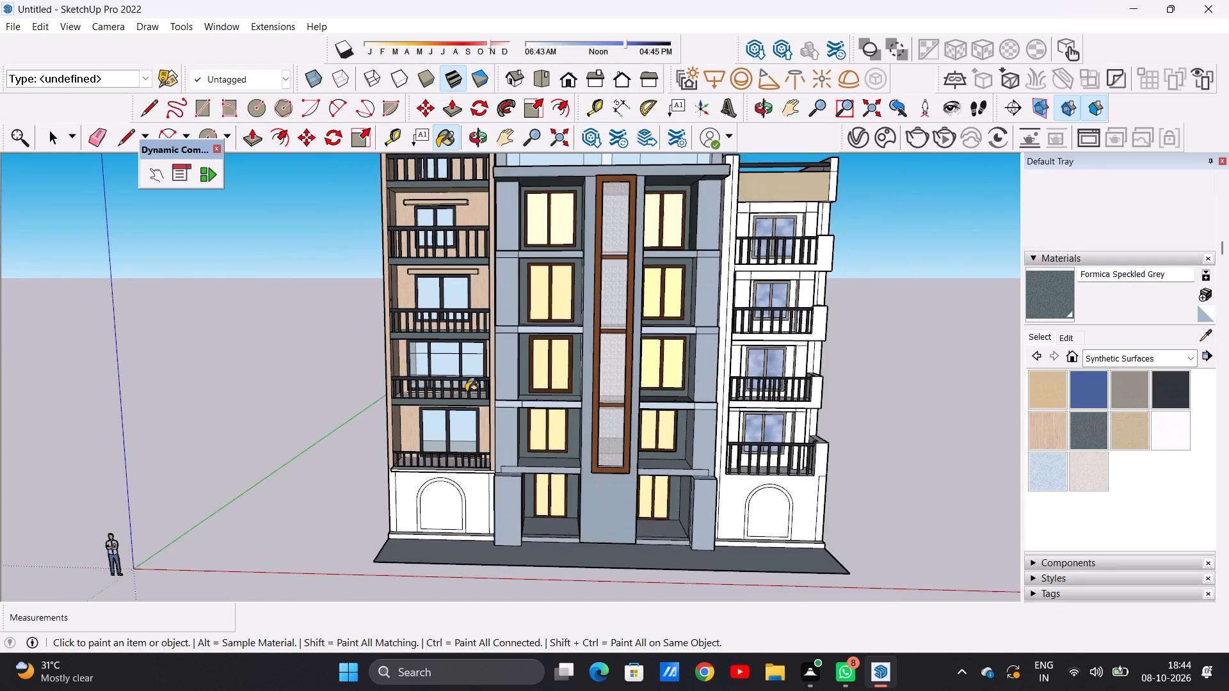
pyautogui.scroll(-5, 466, 392)
# Paint the outer floor strip beneath the top balcony's railing on the taller wing in Formica Speckled Grey.
pyautogui.scroll(8, 478, 228)
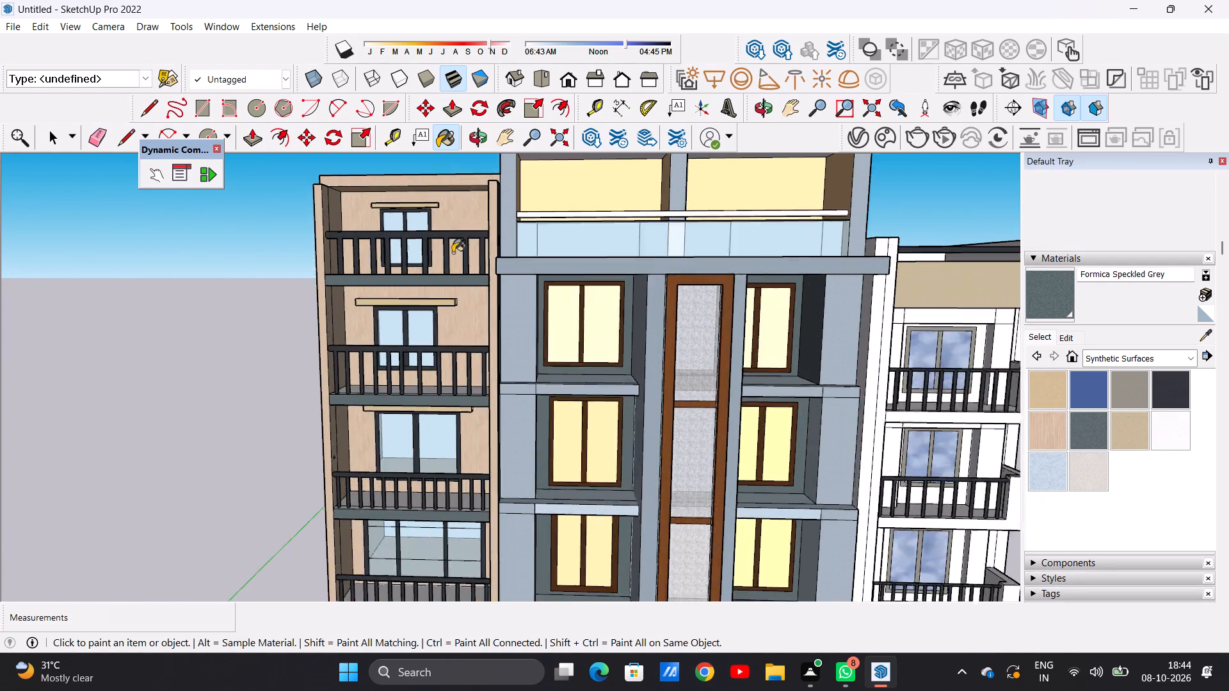
pyautogui.scroll(10, 453, 253)
pyautogui.moveTo(426, 262); pyautogui.dragTo(447, 390, button='middle')
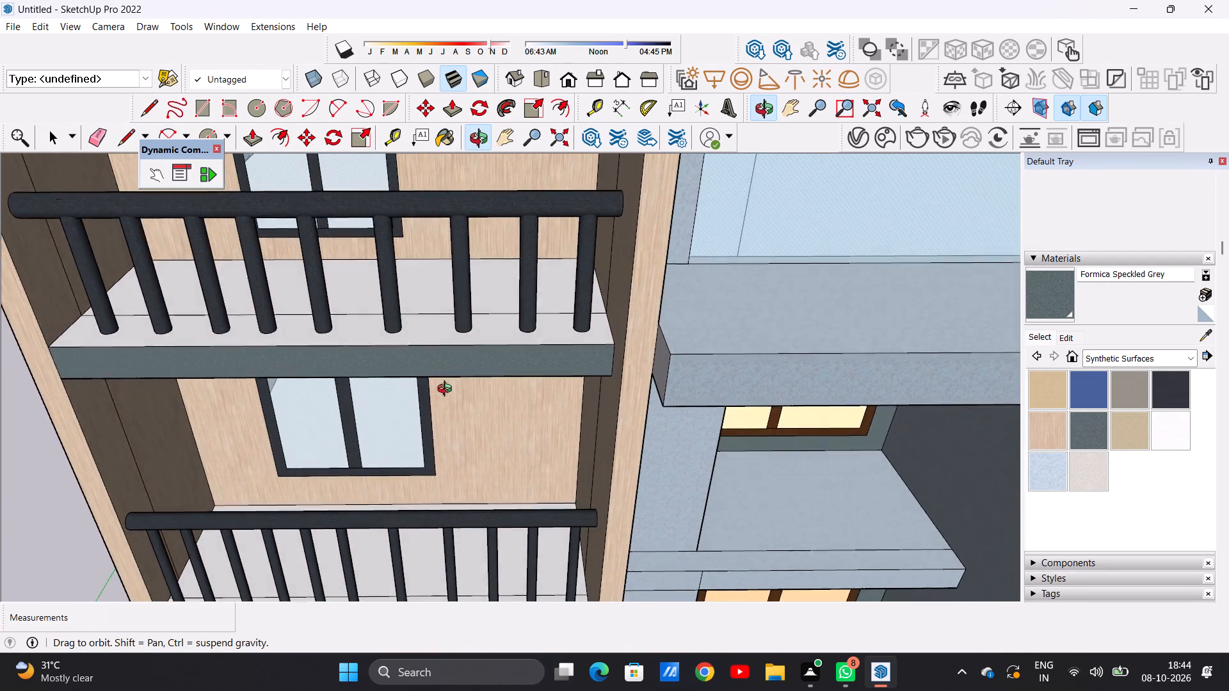
pyautogui.moveTo(447, 390); pyautogui.dragTo(456, 448, button='middle')
pyautogui.scroll(5, 494, 381)
pyautogui.click(508, 337)
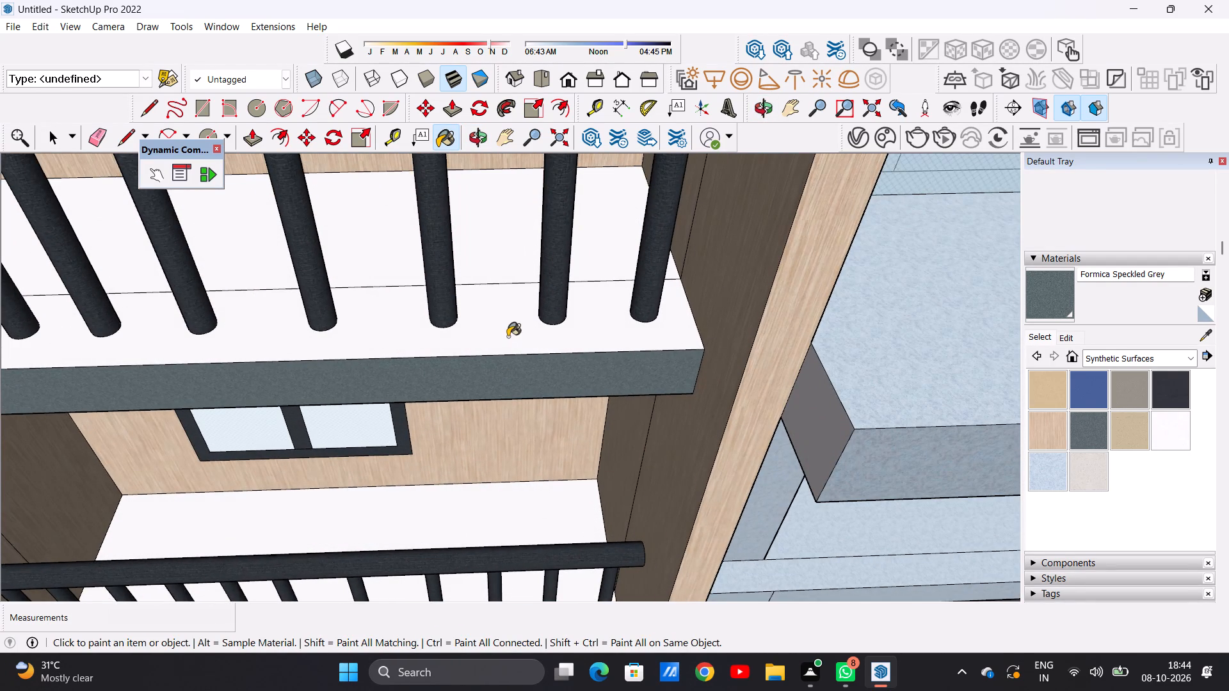
# Paint the outer floor strip beneath the second balcony's railing from the top in Formica Speckled Grey.
pyautogui.scroll(-12, 517, 331)
pyautogui.scroll(13, 534, 441)
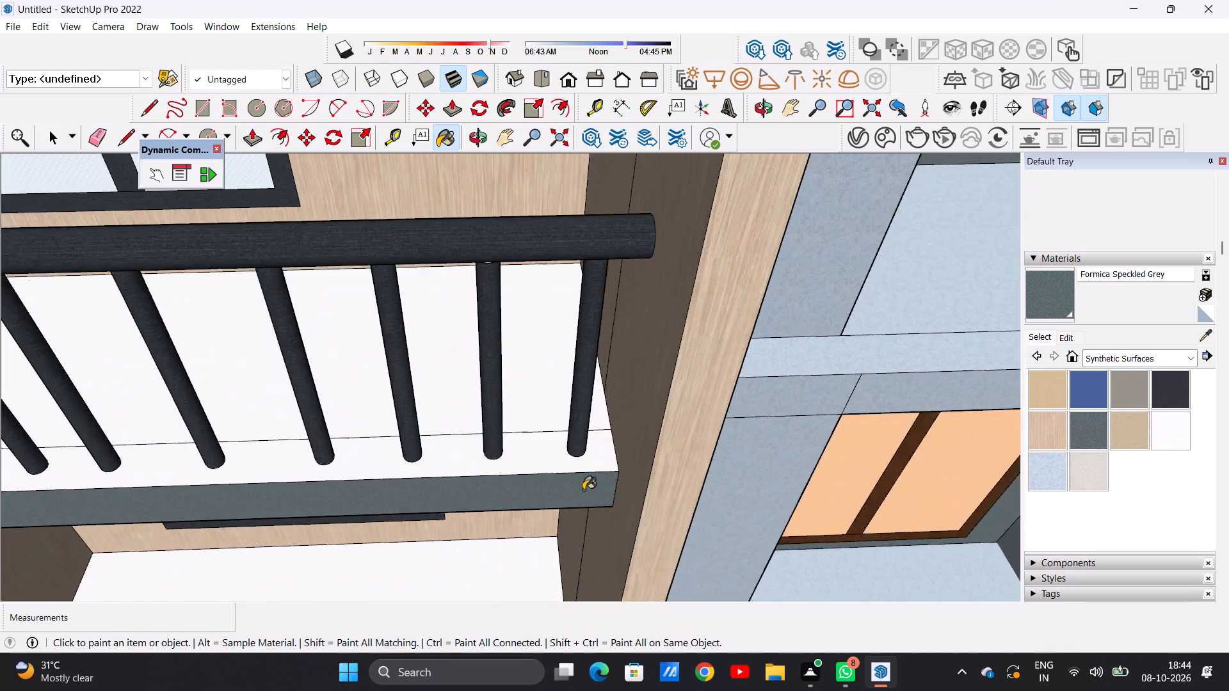
pyautogui.scroll(5, 583, 490)
pyautogui.click(538, 440)
# Paint the outer floor strip beneath the third balcony's railing from the top in Formica Speckled Grey.
pyautogui.scroll(-19, 538, 440)
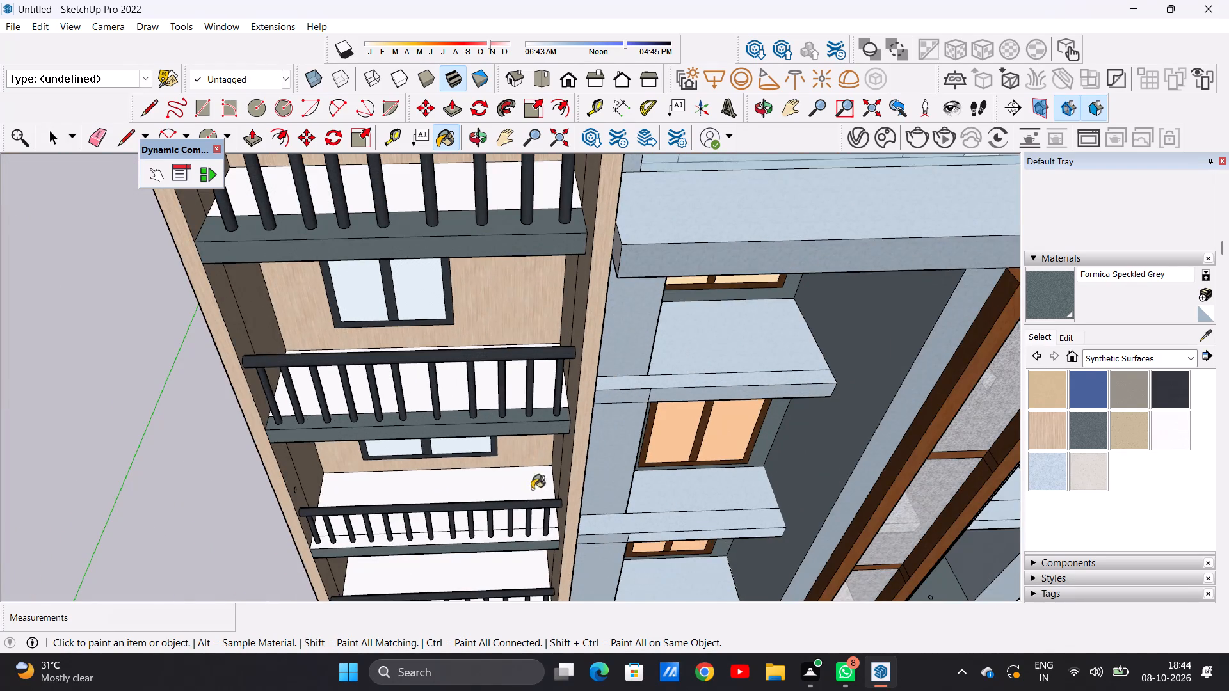
pyautogui.scroll(19, 531, 536)
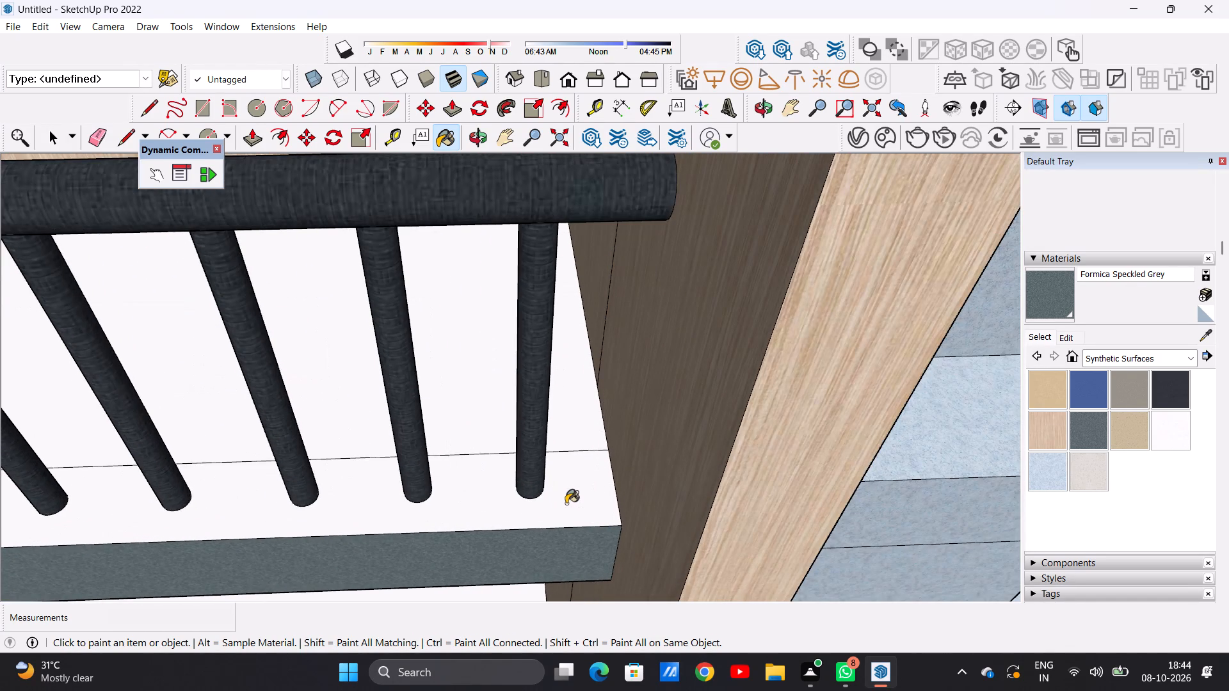
pyautogui.click(566, 504)
# Paint the outer floor strip beneath the fourth balcony's railing from the top in Formica Speckled Grey.
pyautogui.scroll(-20, 579, 501)
pyautogui.scroll(-9, 579, 501)
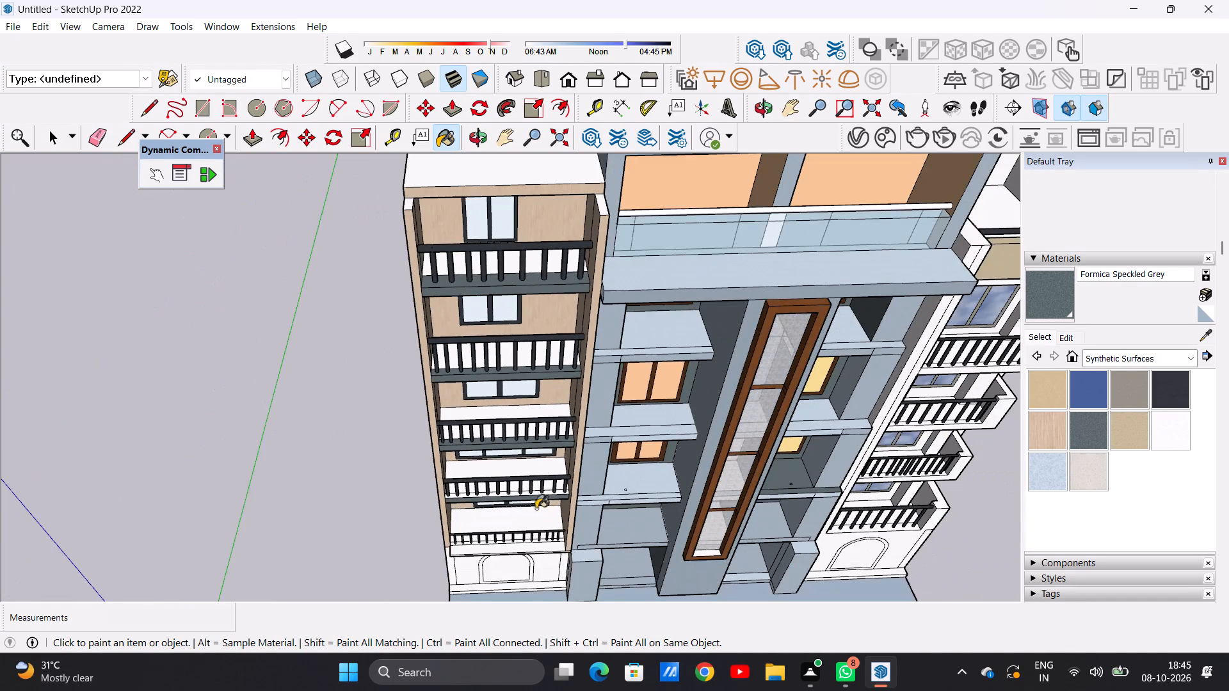
pyautogui.scroll(8, 535, 521)
pyautogui.scroll(-1, 535, 521)
pyautogui.scroll(6, 535, 521)
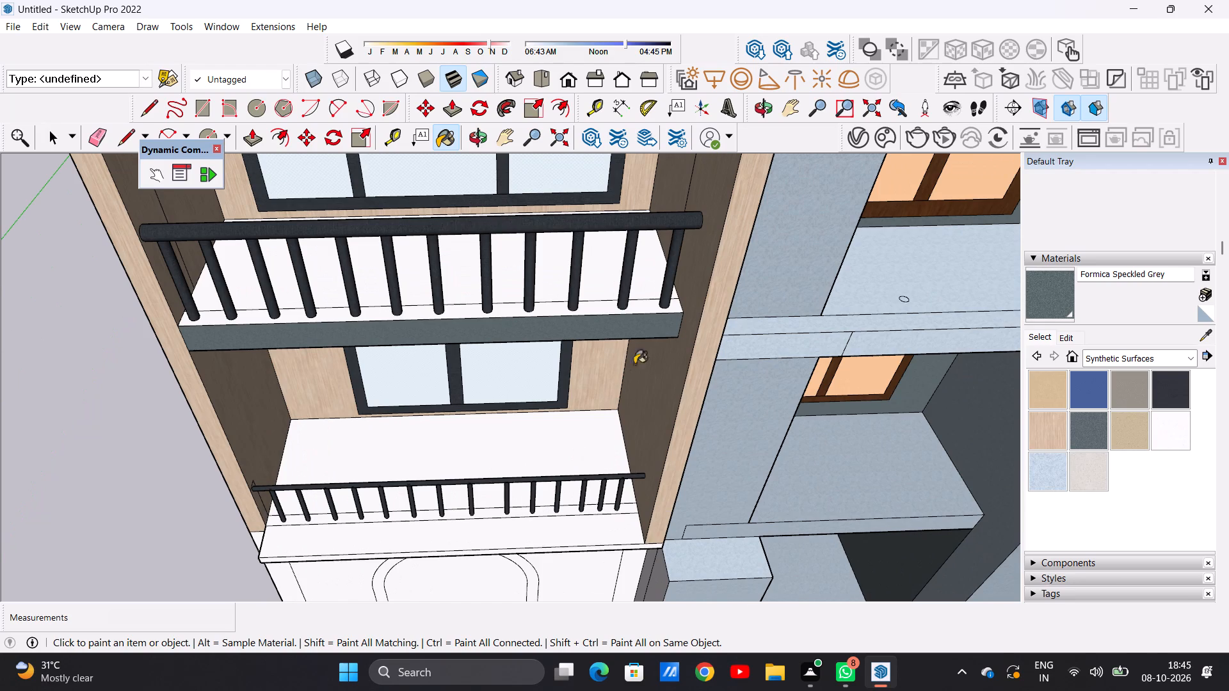
pyautogui.scroll(13, 657, 289)
pyautogui.click(635, 328)
pyautogui.scroll(-3, 619, 364)
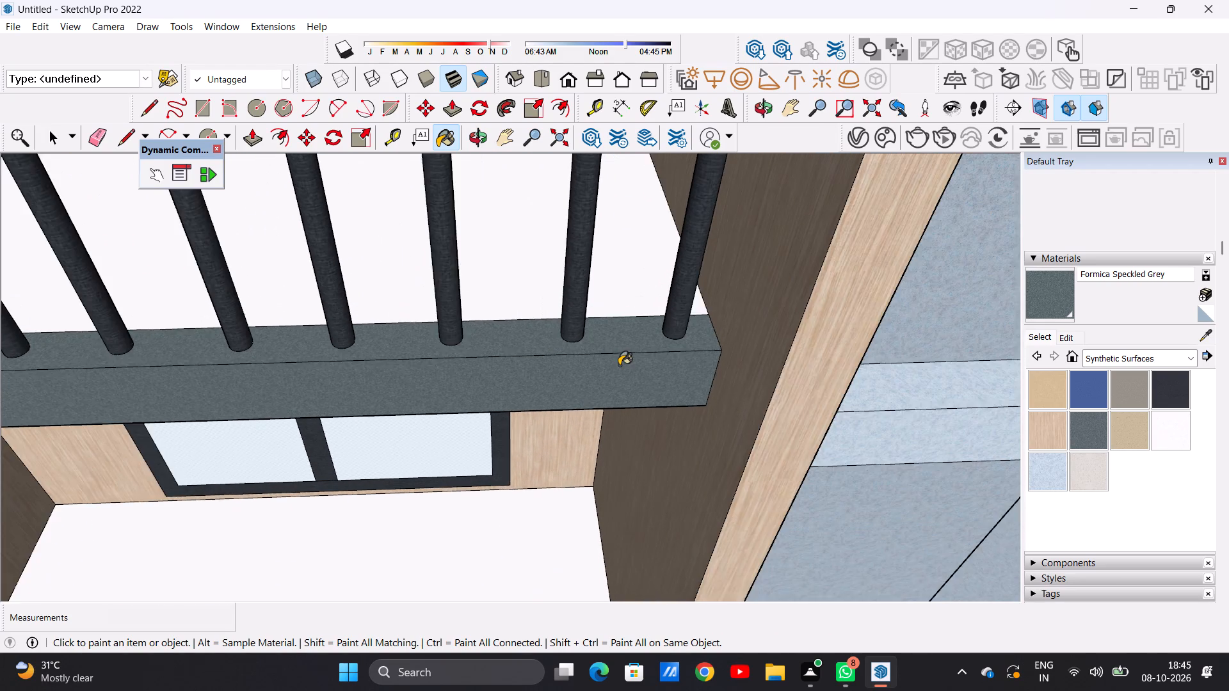
pyautogui.scroll(-18, 619, 365)
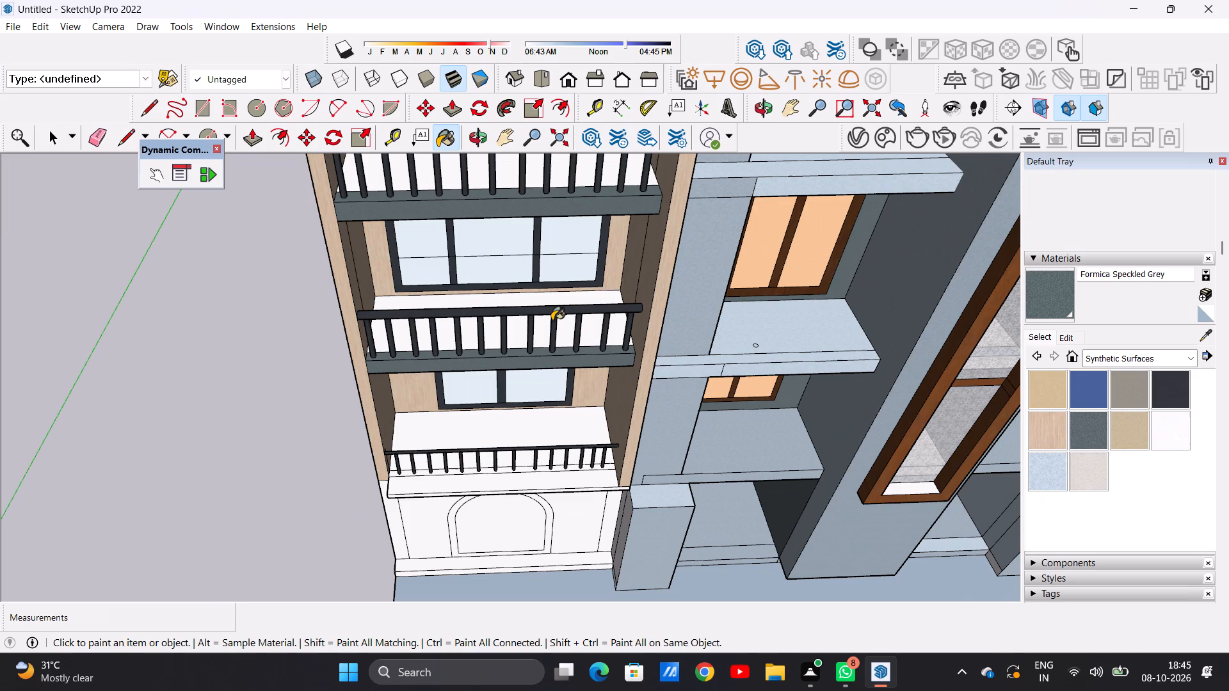
pyautogui.scroll(-1, 542, 324)
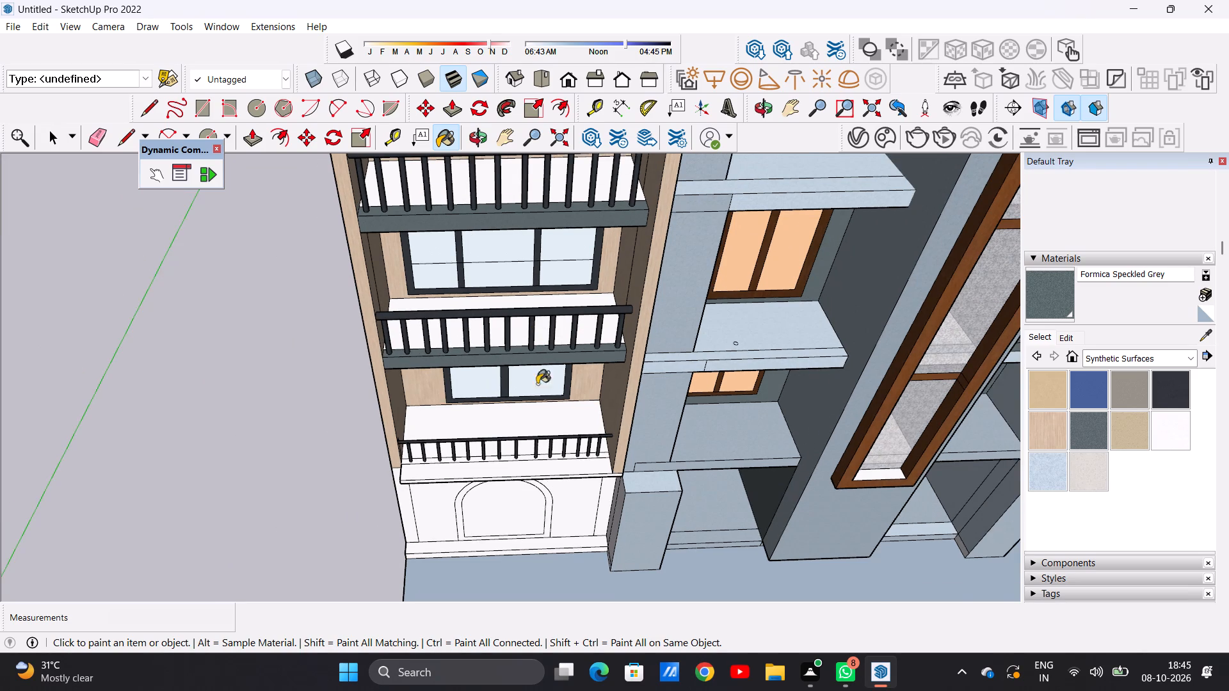
# Paint the outer floor strip beneath the lowest balcony's railing on the taller wing in Formica Speckled Grey.
pyautogui.scroll(20, 569, 461)
pyautogui.scroll(5, 569, 461)
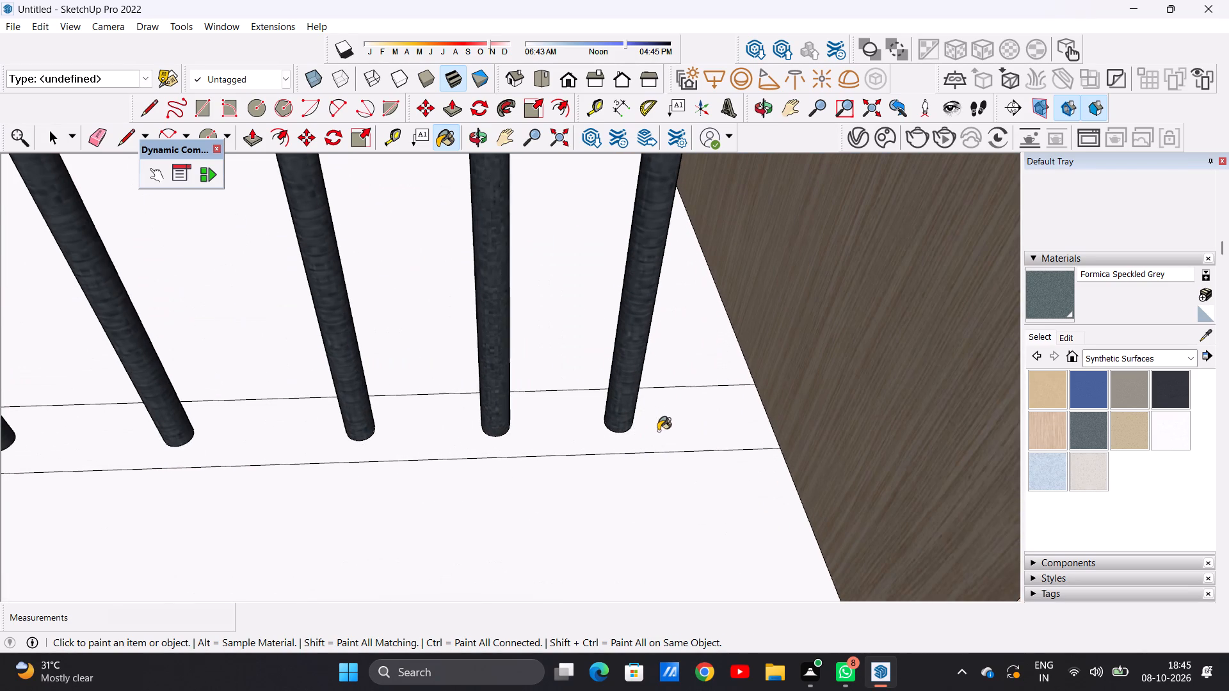
pyautogui.click(658, 431)
pyautogui.scroll(-20, 604, 432)
pyautogui.scroll(-10, 604, 432)
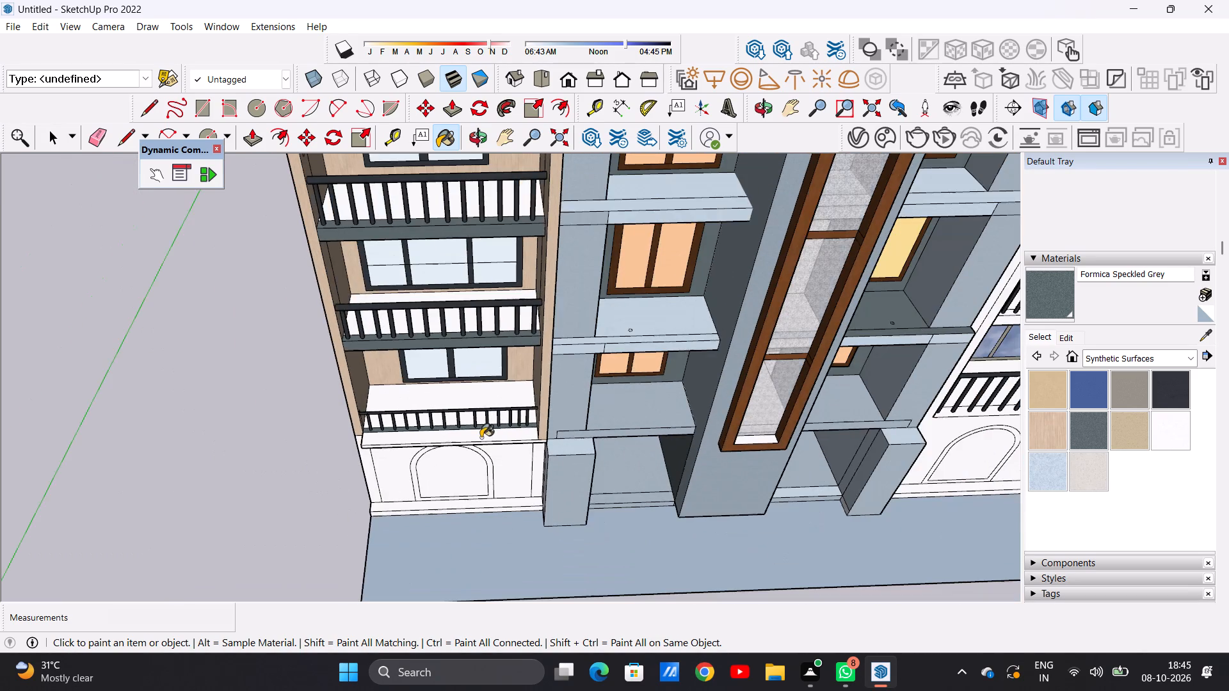
# Examine the taller wing's balconies from the ground level up to the roof for surfaces still unpainted.
pyautogui.moveTo(479, 395); pyautogui.dragTo(453, 468, button='middle')
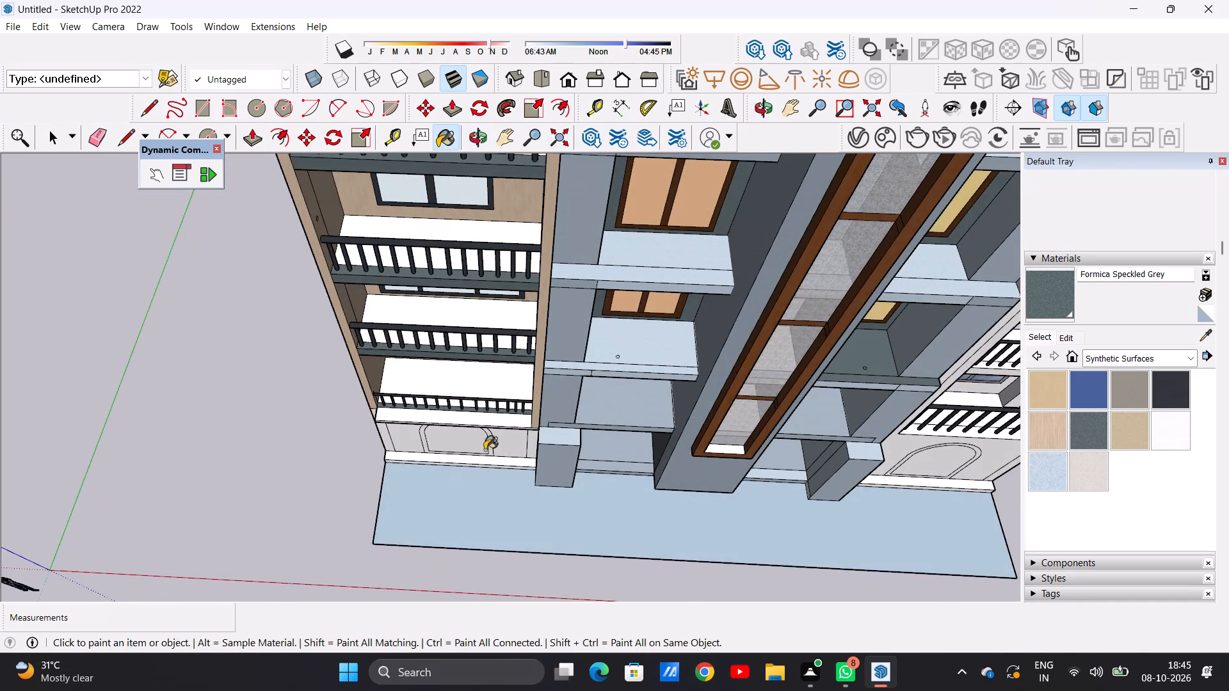
pyautogui.scroll(13, 510, 431)
pyautogui.scroll(-13, 502, 473)
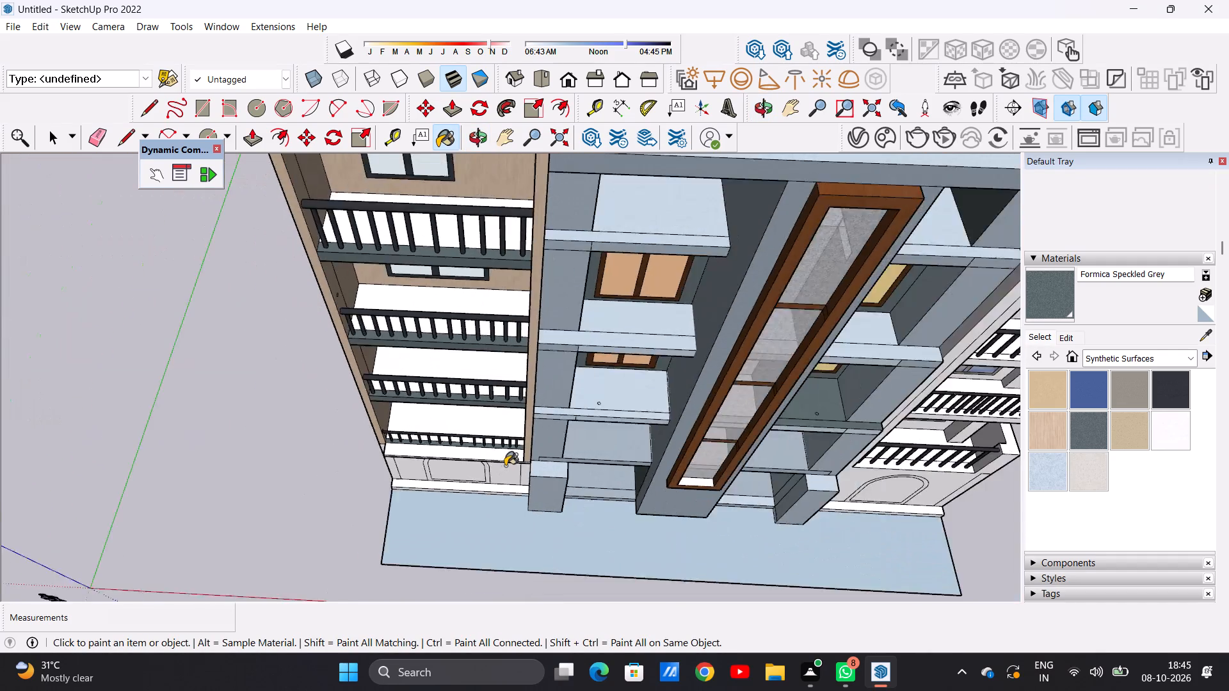
pyautogui.scroll(-7, 505, 466)
pyautogui.moveTo(493, 465); pyautogui.dragTo(501, 241, button='middle')
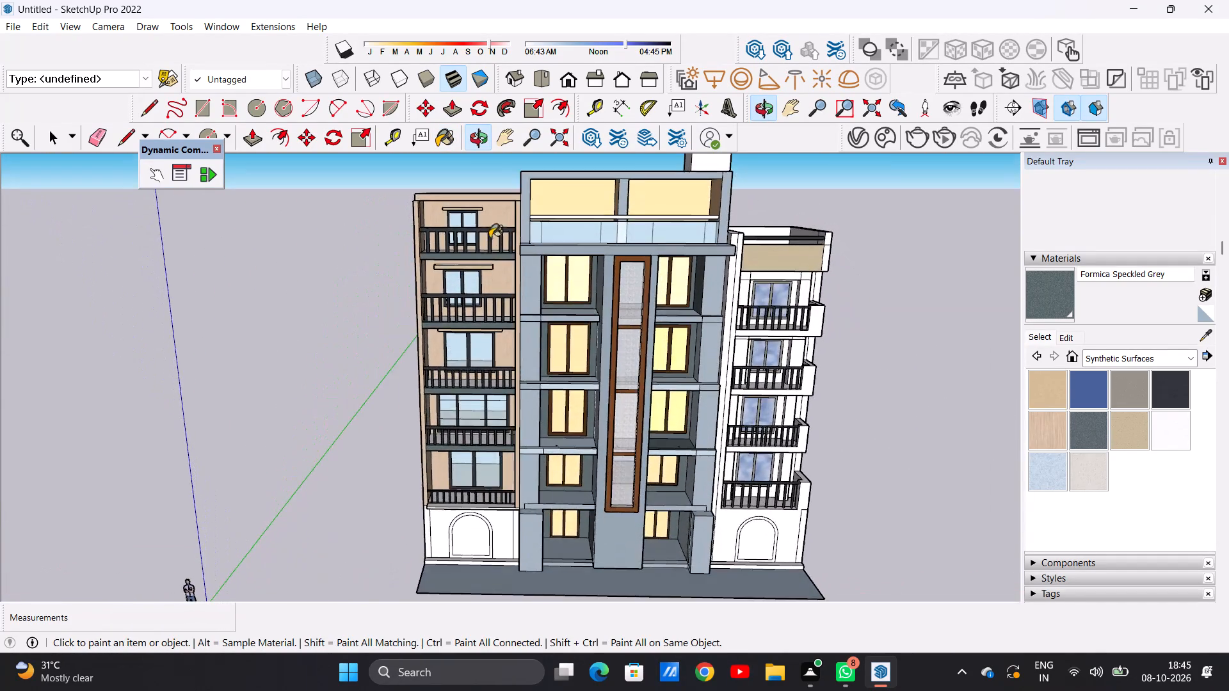
pyautogui.scroll(16, 477, 228)
pyautogui.moveTo(458, 264); pyautogui.dragTo(449, 408, button='middle')
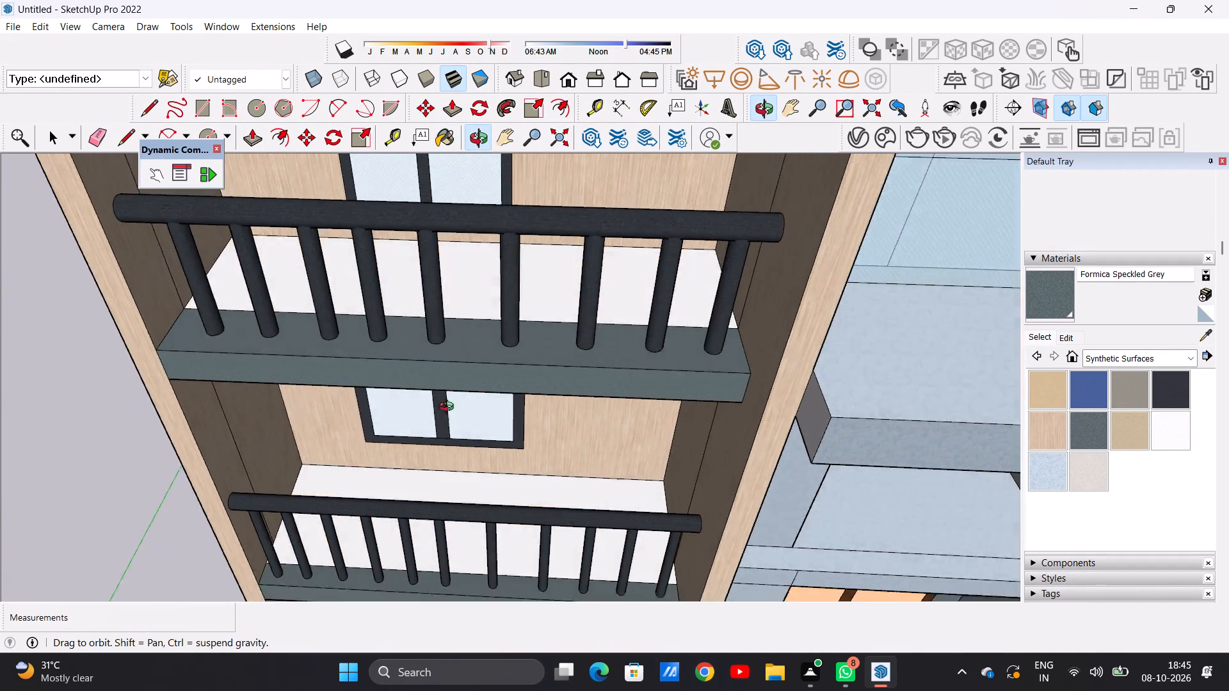
pyautogui.moveTo(449, 408); pyautogui.dragTo(465, 471, button='middle')
pyautogui.scroll(-4, 488, 421)
pyautogui.scroll(-3, 440, 312)
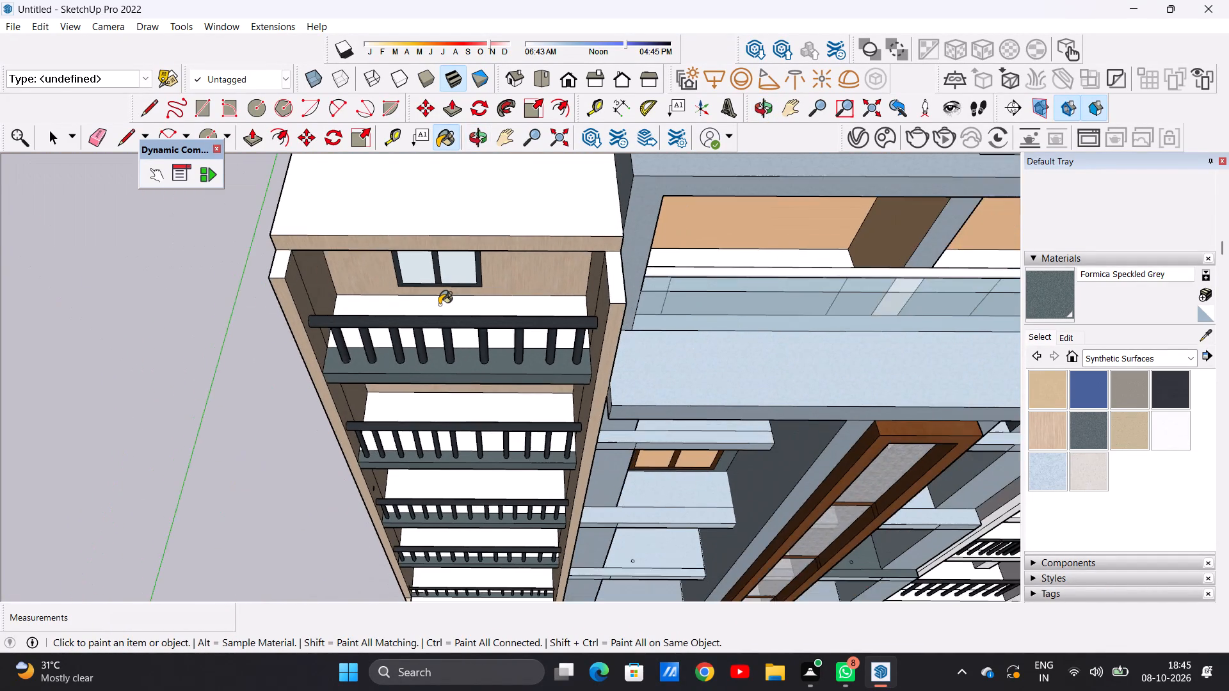
pyautogui.scroll(-2, 439, 305)
# Paint the white top end faces of both side walls framing the top balcony in Formica Laminate Light.
pyautogui.scroll(1, 439, 305)
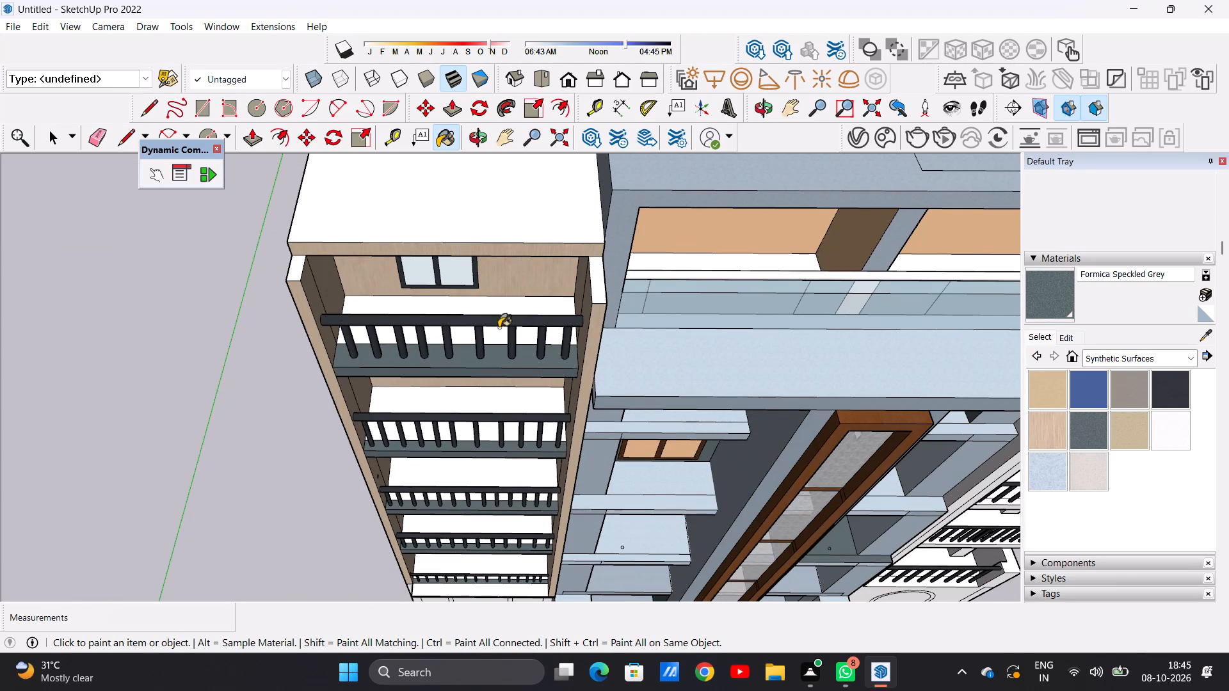
pyautogui.click(1058, 436)
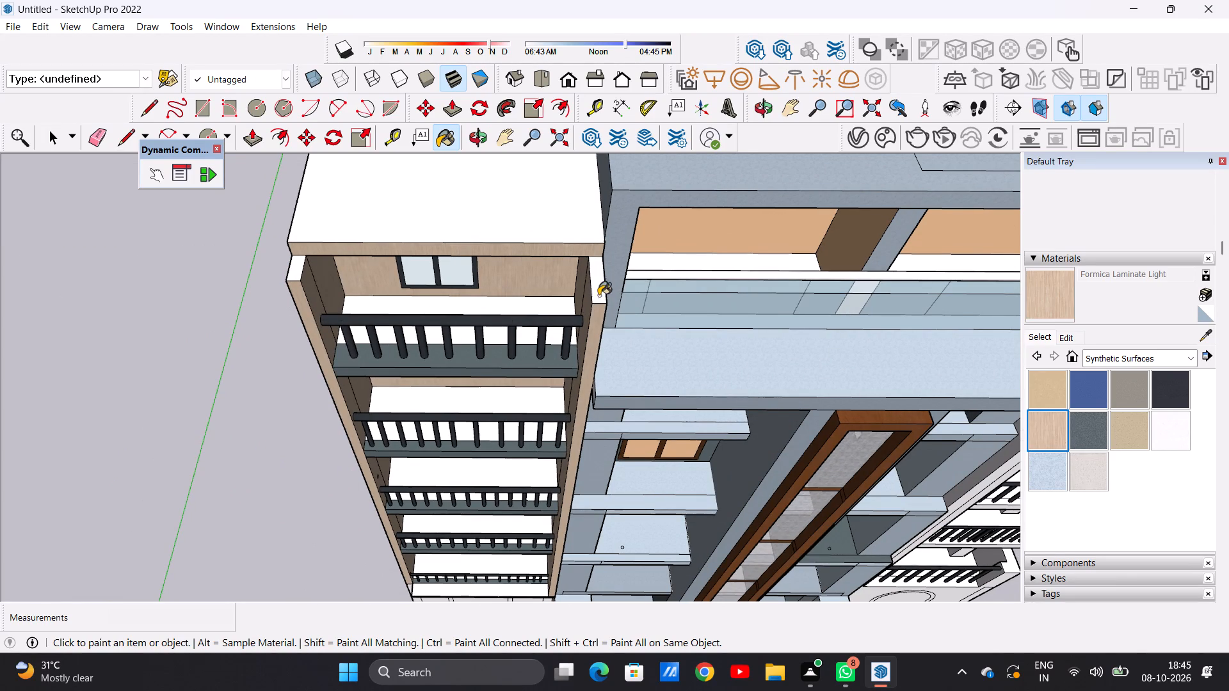
pyautogui.scroll(3, 586, 275)
pyautogui.scroll(-1, 586, 275)
pyautogui.scroll(6, 593, 275)
pyautogui.click(613, 289)
pyautogui.scroll(-6, 579, 310)
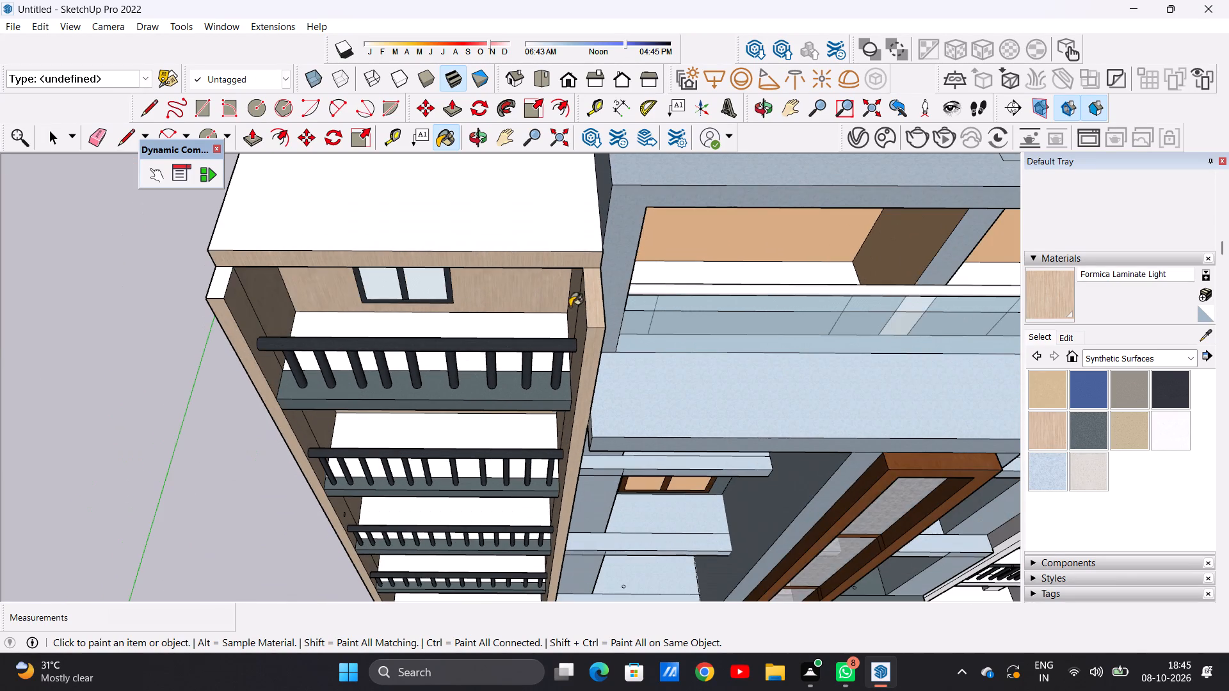
pyautogui.scroll(11, 221, 271)
pyautogui.click(219, 285)
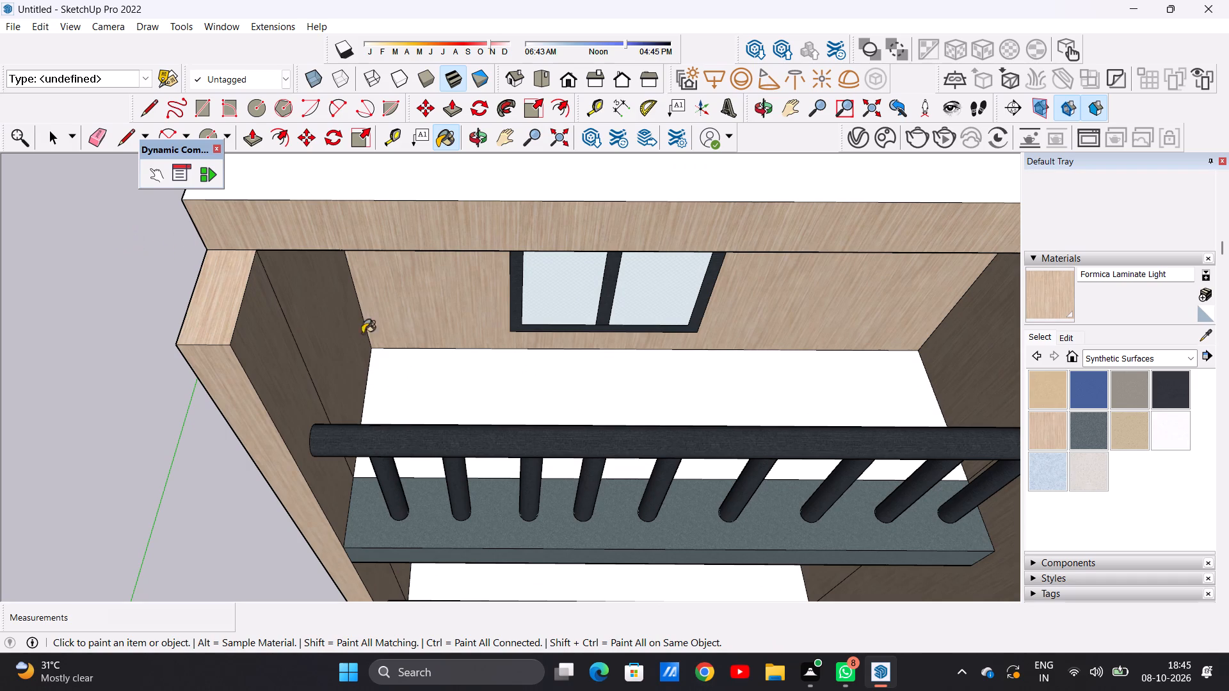
# Inspect the taller wing's balcony stack from several angles and distances, checking the painted surfaces and the bare inner floors.
pyautogui.scroll(-18, 460, 370)
pyautogui.moveTo(488, 429); pyautogui.dragTo(491, 406, button='middle')
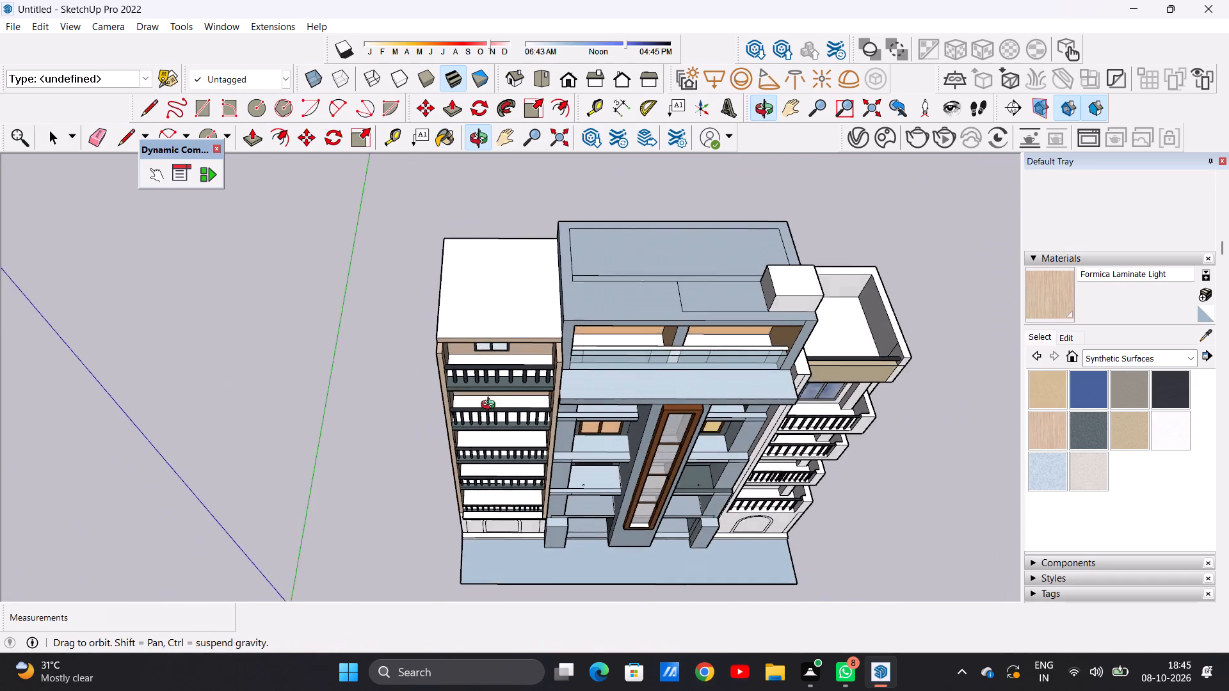
pyautogui.moveTo(491, 406); pyautogui.dragTo(506, 278, button='middle')
pyautogui.scroll(11, 540, 335)
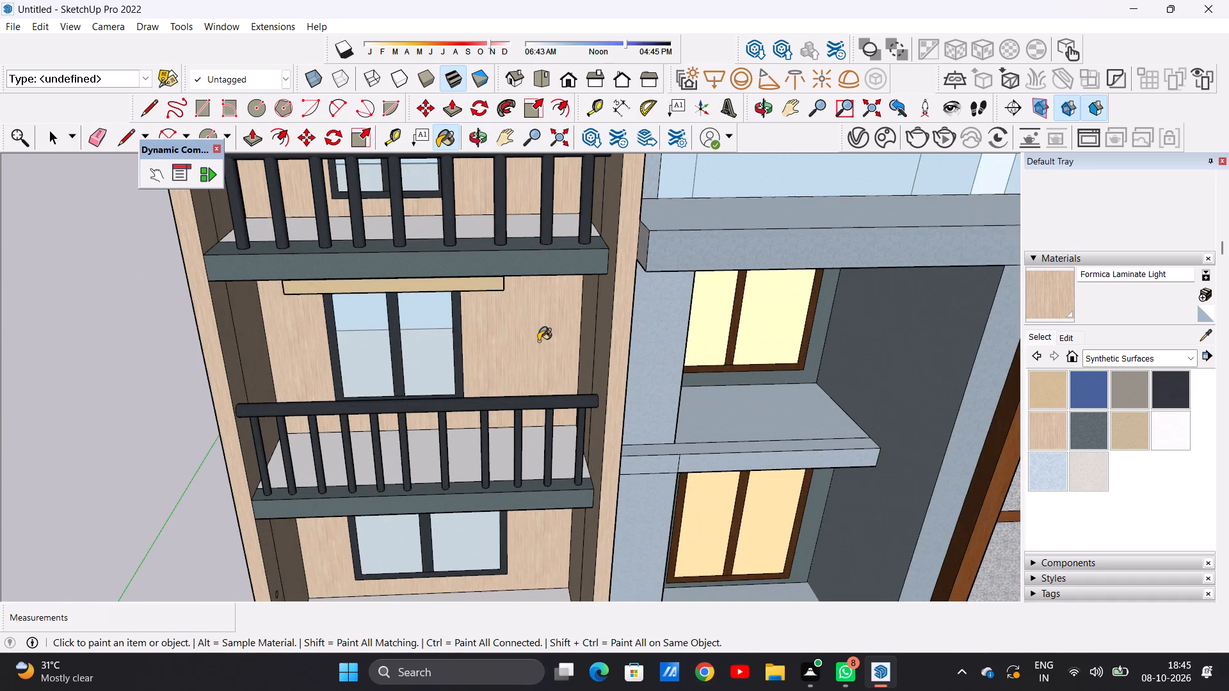
pyautogui.scroll(-8, 522, 335)
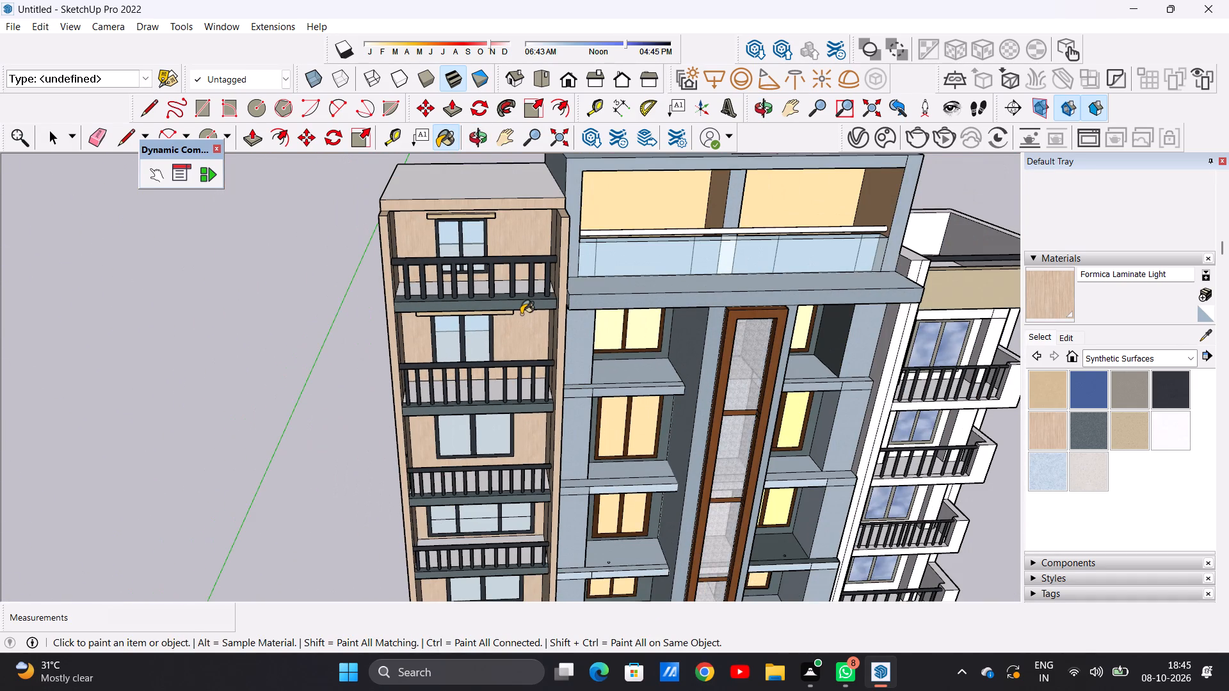
pyautogui.scroll(-8, 516, 299)
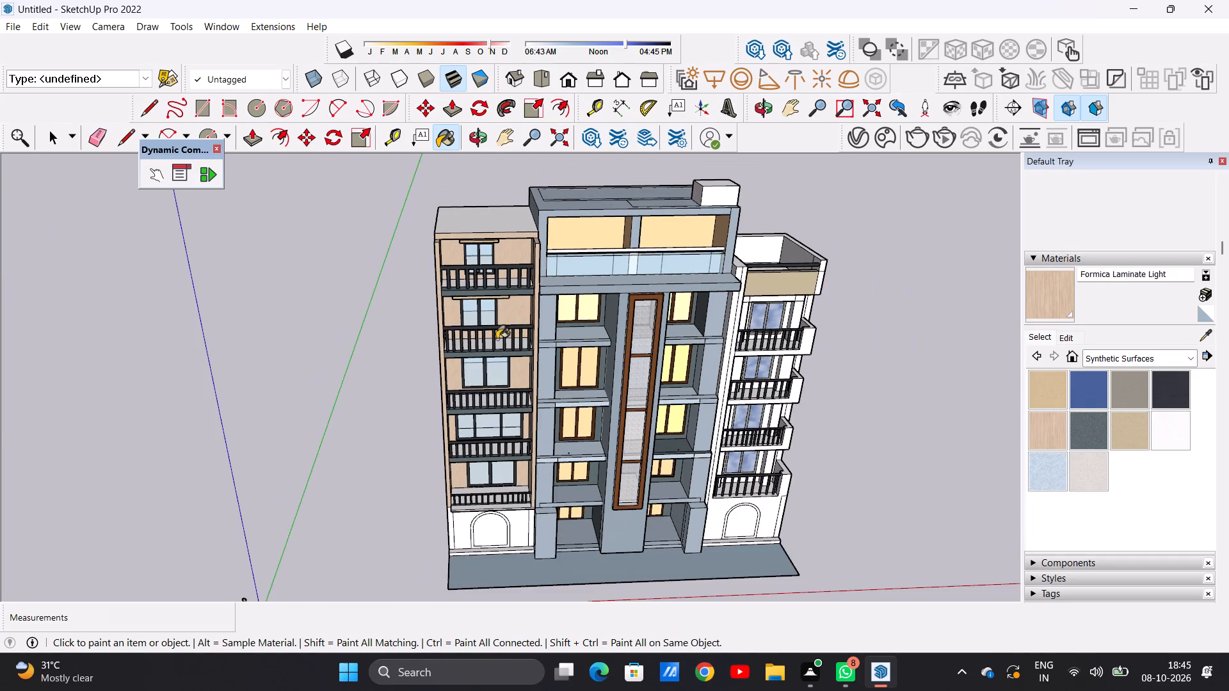
pyautogui.scroll(14, 494, 342)
pyautogui.scroll(-9, 490, 361)
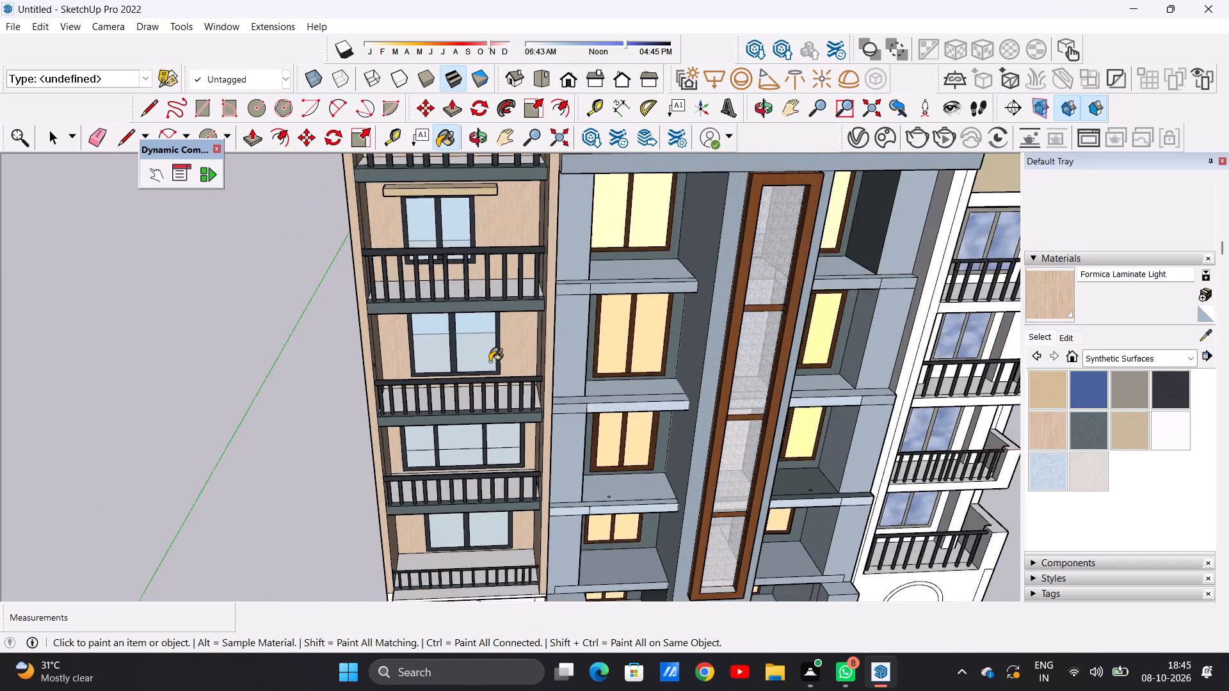
pyautogui.scroll(-6, 490, 361)
pyautogui.moveTo(492, 305); pyautogui.dragTo(452, 381, button='middle')
pyautogui.scroll(3, 471, 289)
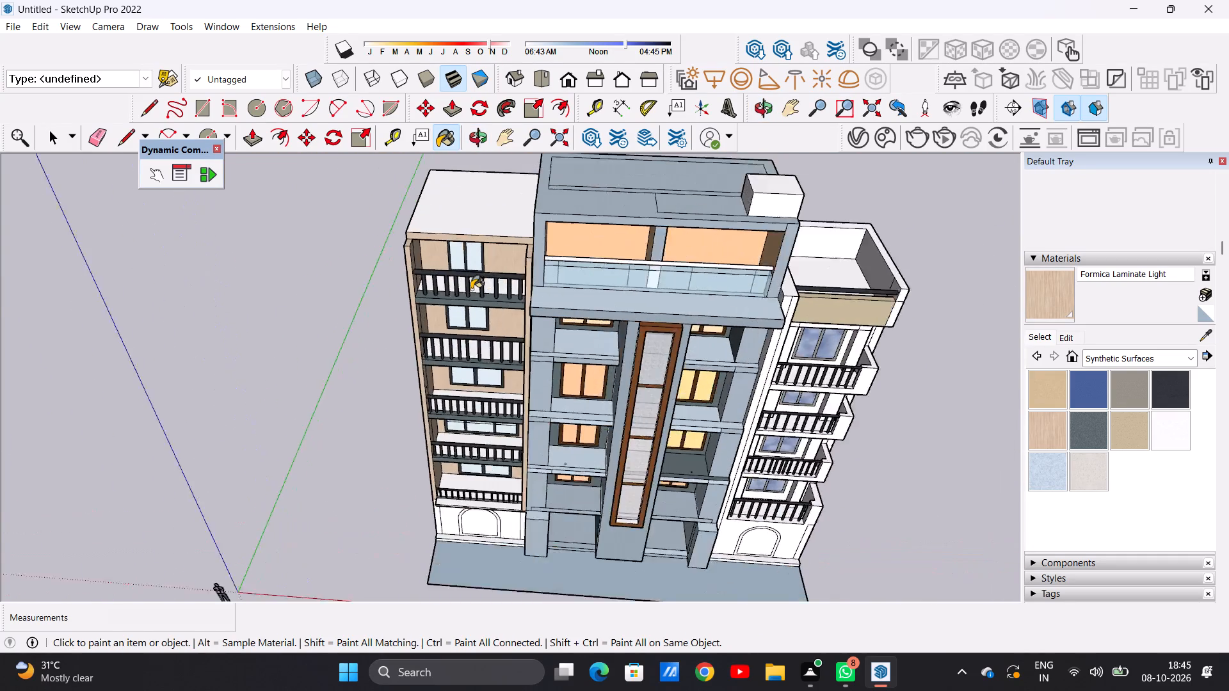
pyautogui.scroll(18, 471, 289)
pyautogui.moveTo(497, 360); pyautogui.dragTo(504, 400, button='middle')
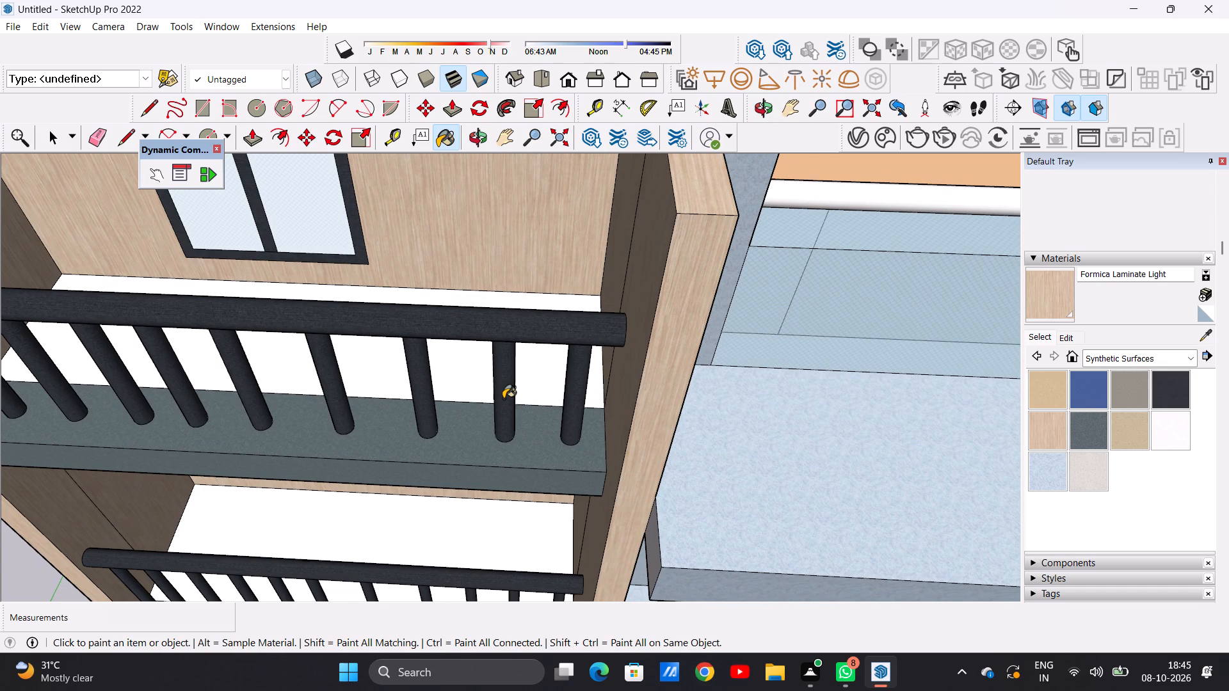
pyautogui.scroll(-4, 508, 389)
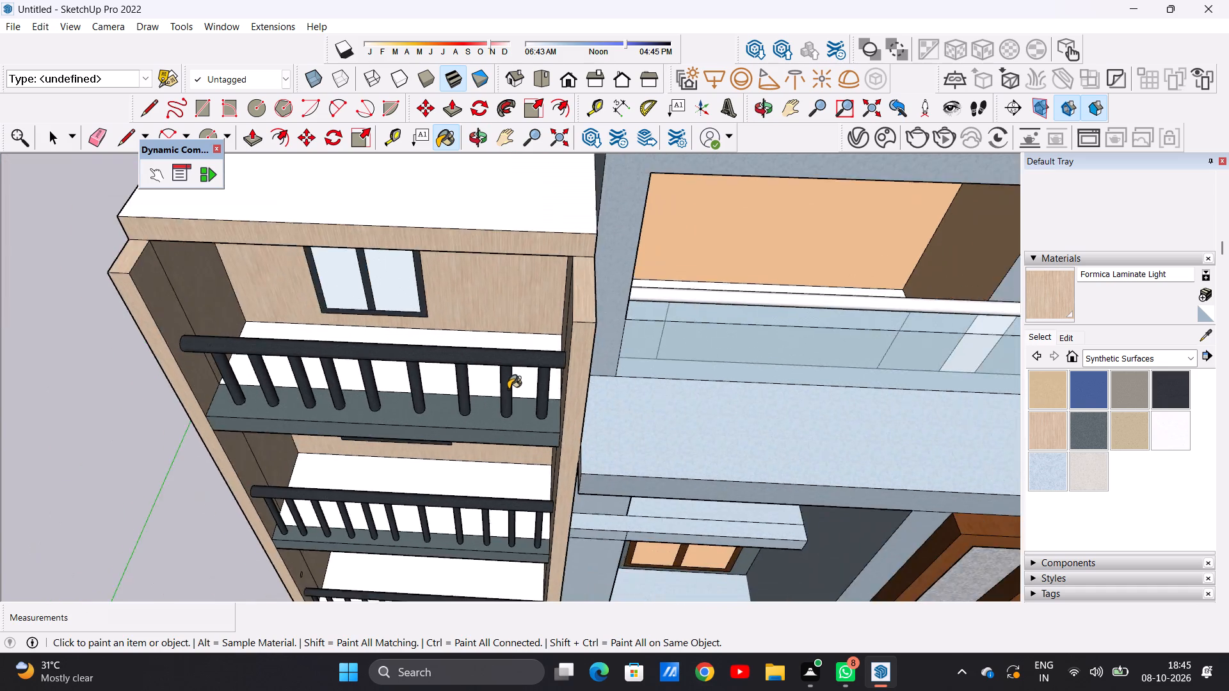
pyautogui.scroll(-18, 508, 389)
pyautogui.moveTo(496, 453); pyautogui.dragTo(492, 426, button='middle')
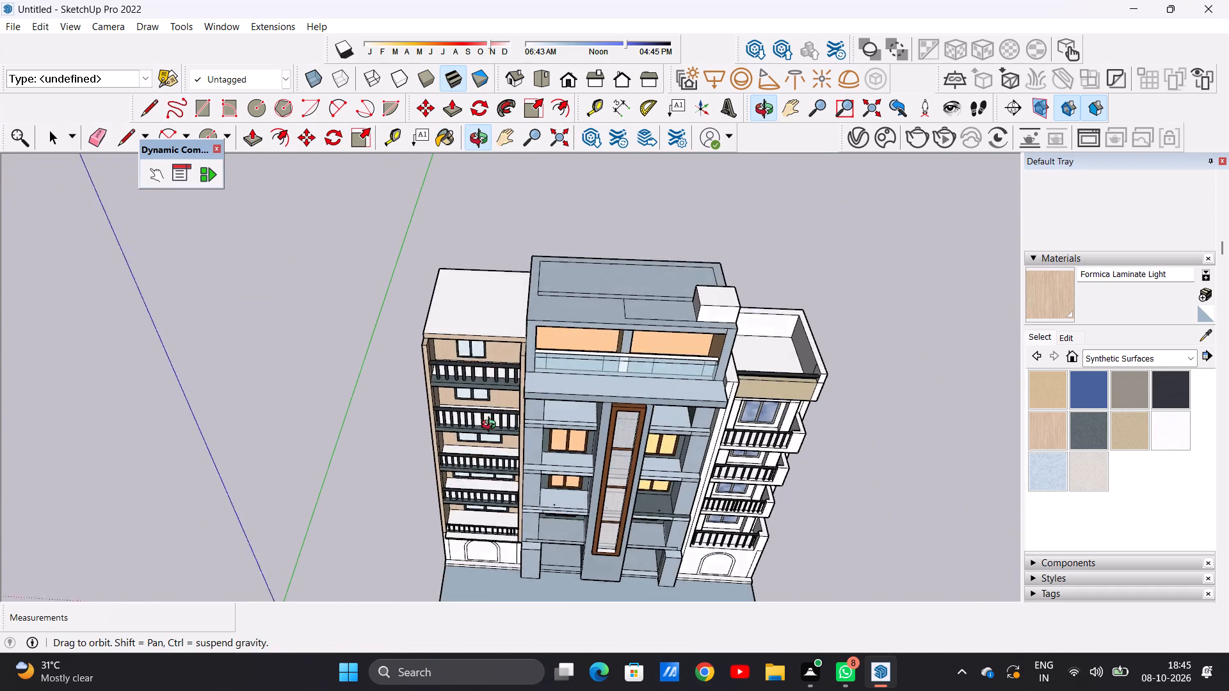
pyautogui.moveTo(492, 426); pyautogui.dragTo(490, 432, button='middle')
pyautogui.scroll(20, 495, 373)
pyautogui.scroll(2, 495, 373)
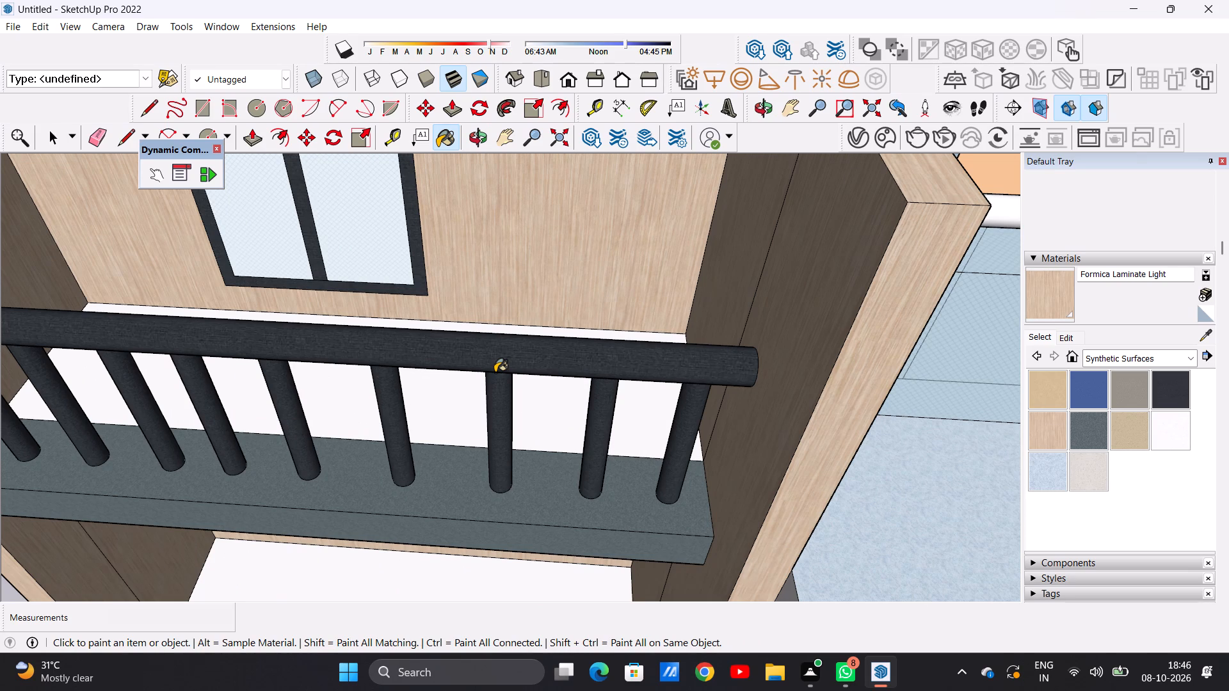
pyautogui.scroll(1, 495, 372)
pyautogui.scroll(-8, 520, 410)
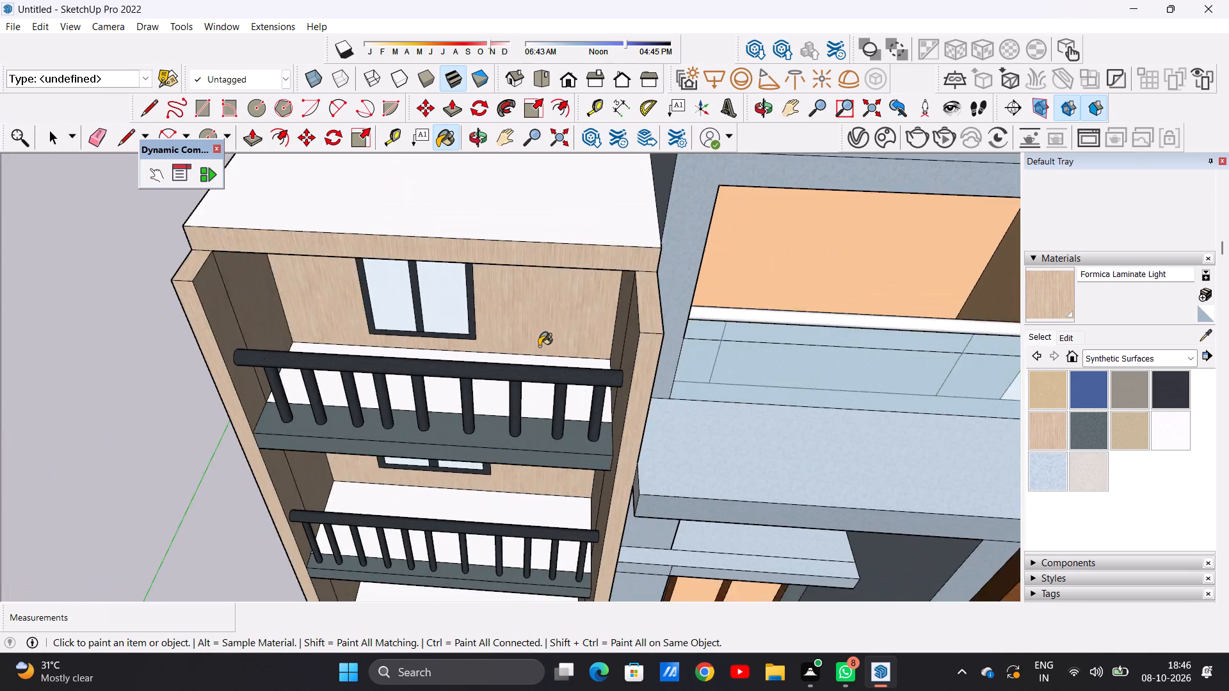
pyautogui.scroll(-11, 539, 346)
pyautogui.moveTo(510, 467); pyautogui.dragTo(522, 347, button='middle')
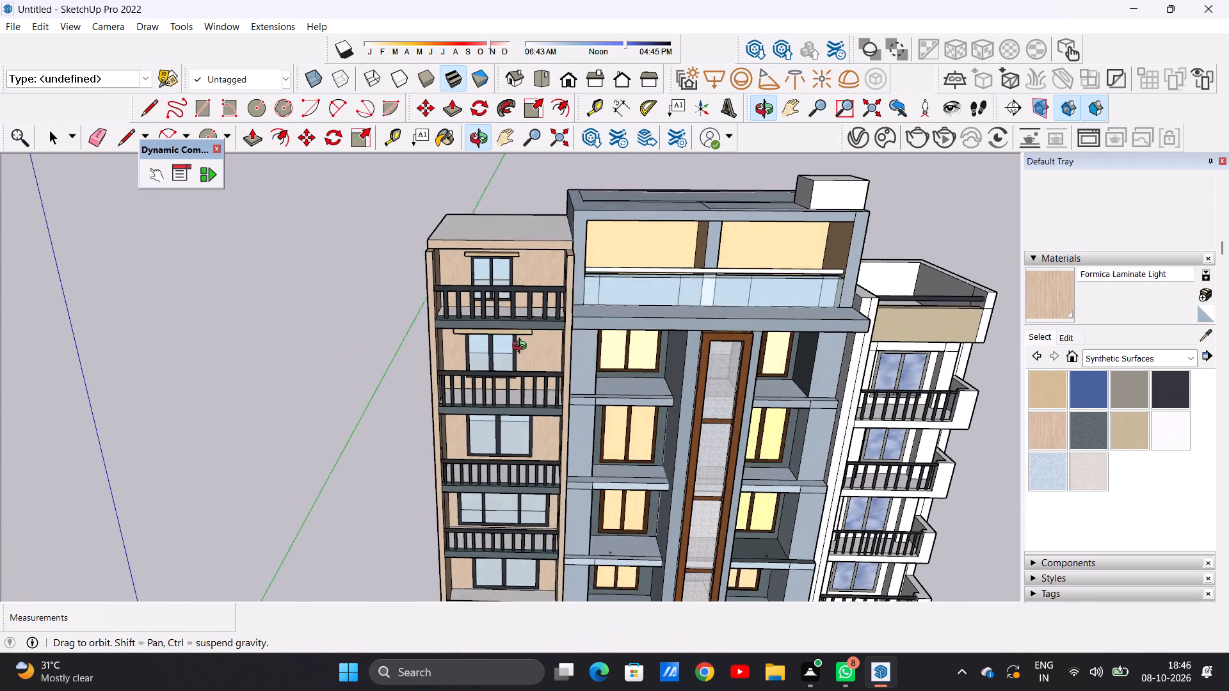
pyautogui.moveTo(522, 347); pyautogui.dragTo(517, 330, button='middle')
pyautogui.scroll(-6, 460, 431)
pyautogui.scroll(4, 530, 405)
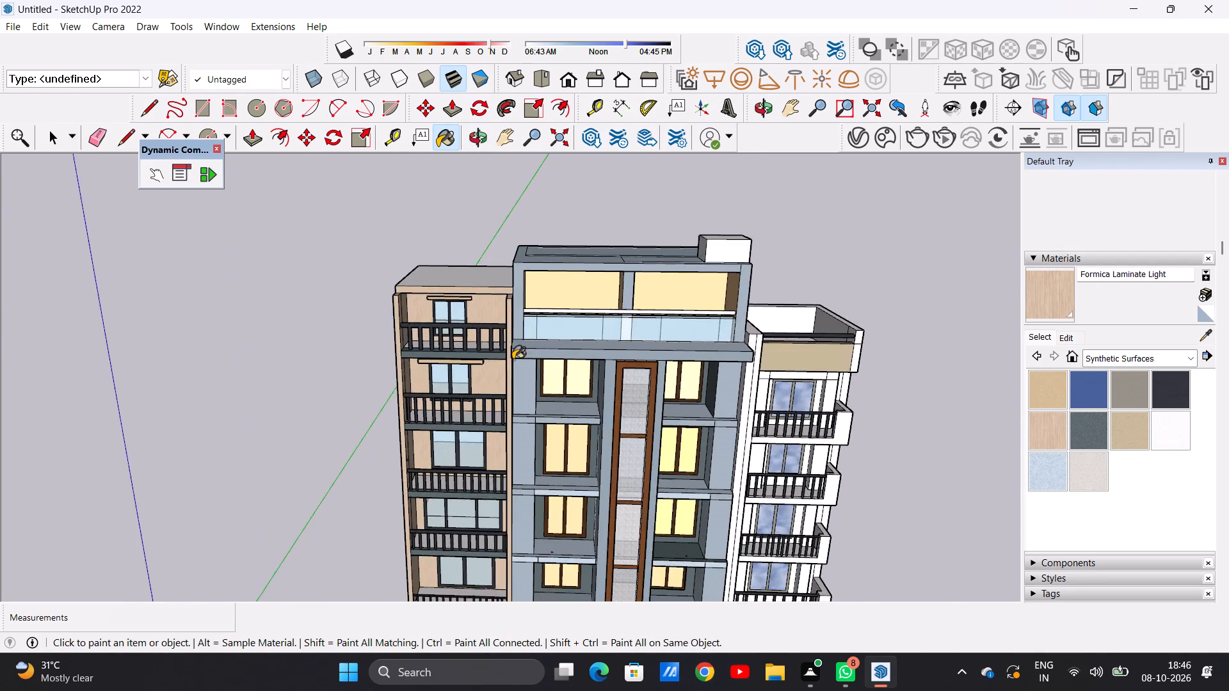
pyautogui.scroll(12, 469, 337)
pyautogui.moveTo(478, 309); pyautogui.dragTo(494, 509, button='middle')
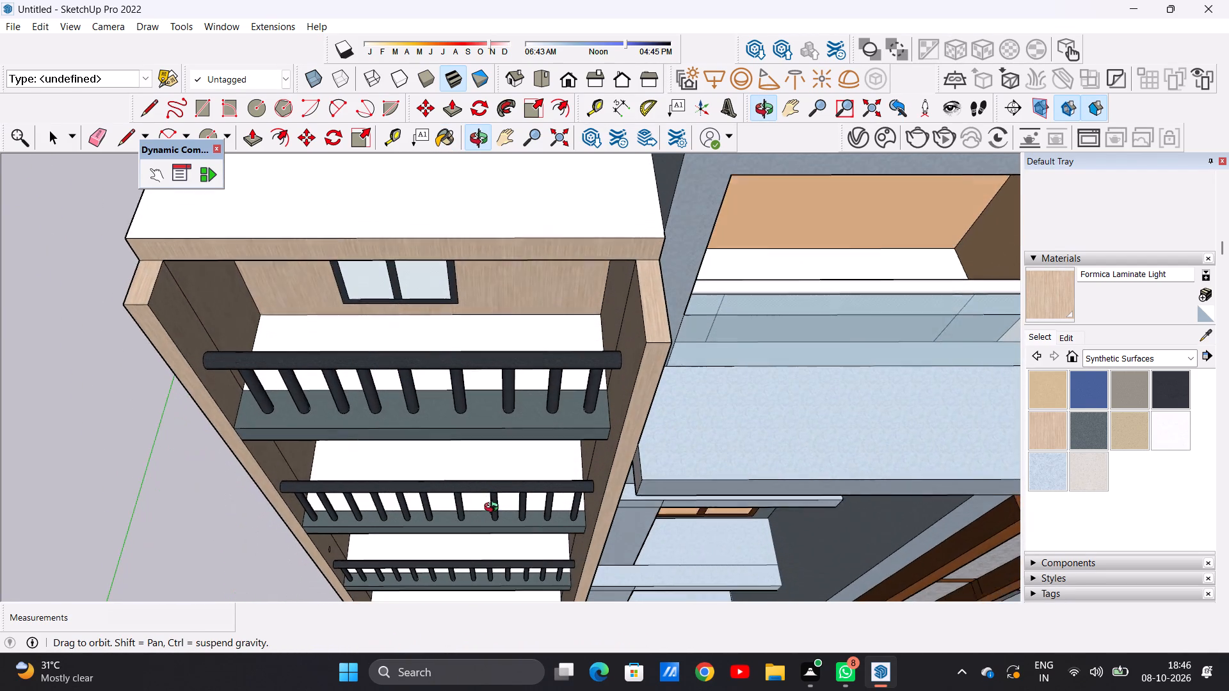
pyautogui.moveTo(494, 509); pyautogui.dragTo(495, 516, button='middle')
# Paint the top balcony's inner floor with Marble Carrara Gold Floor Tile from the Tile materials.
pyautogui.scroll(3, 558, 404)
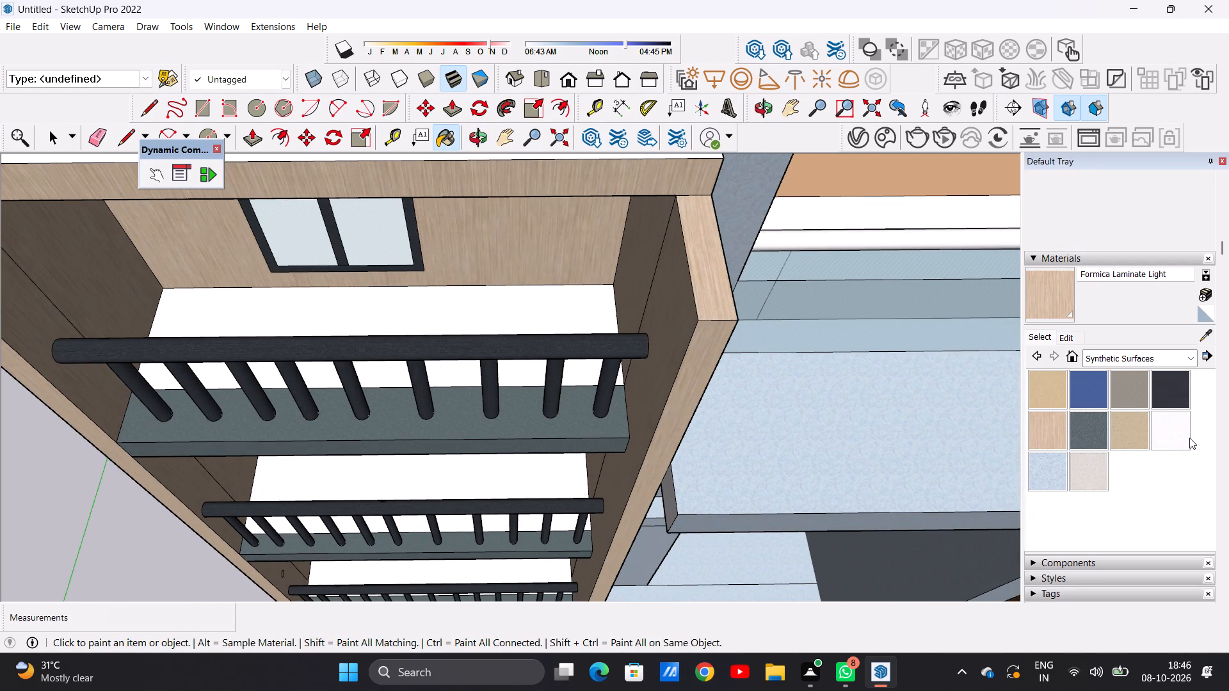
pyautogui.click(1187, 356)
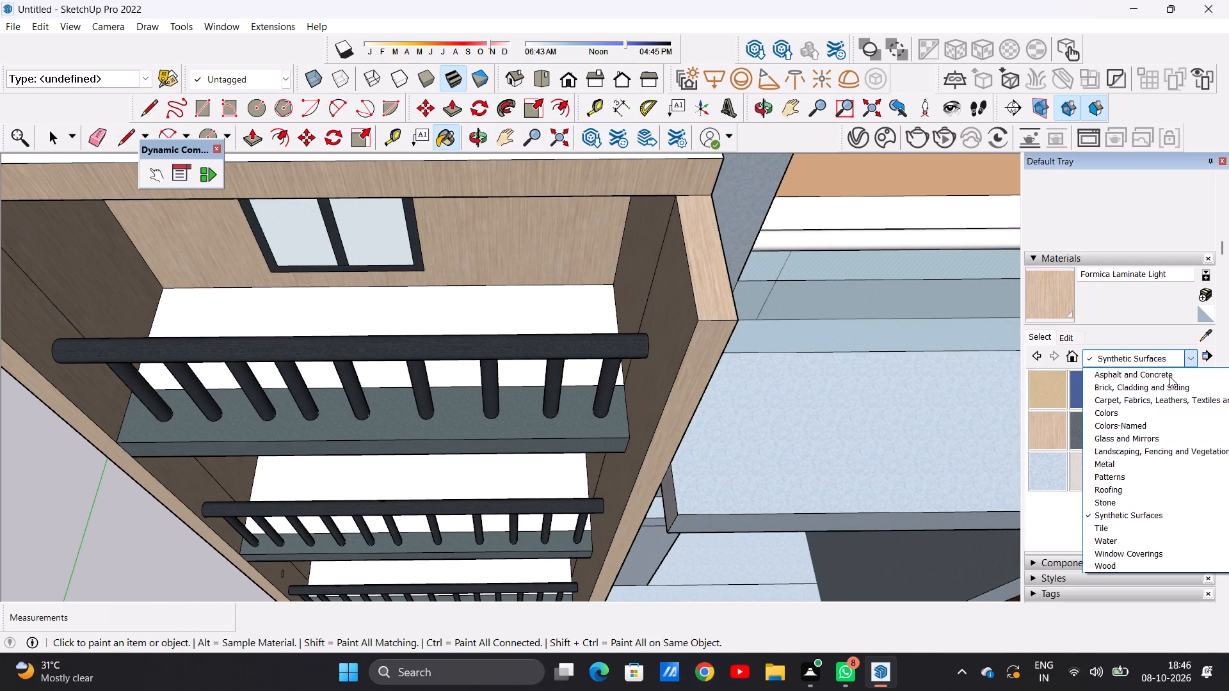
pyautogui.click(1155, 532)
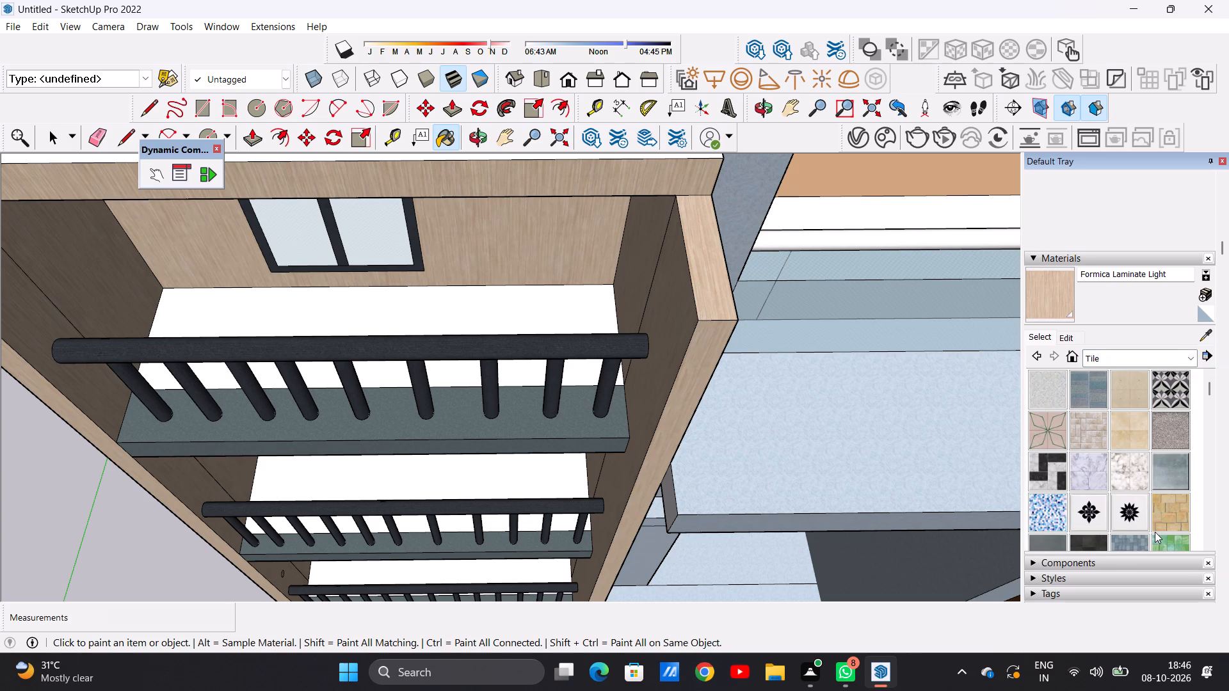
pyautogui.click(1127, 466)
pyautogui.scroll(11, 549, 301)
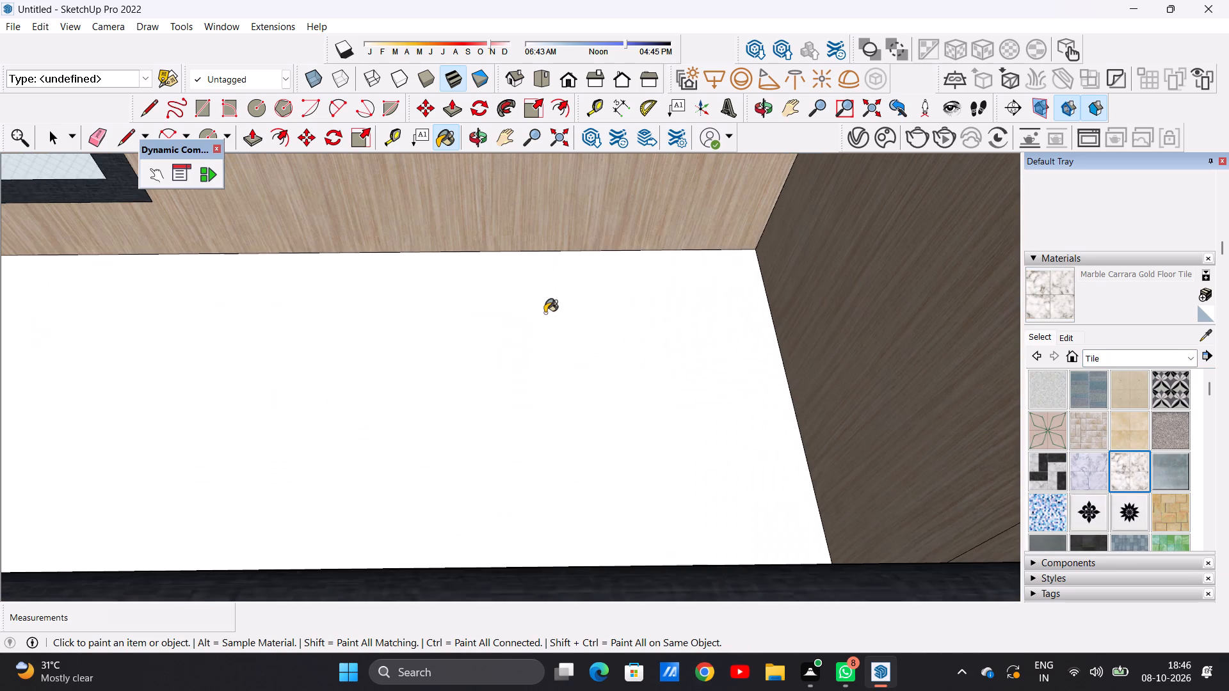
pyautogui.click(540, 338)
pyautogui.scroll(-13, 586, 404)
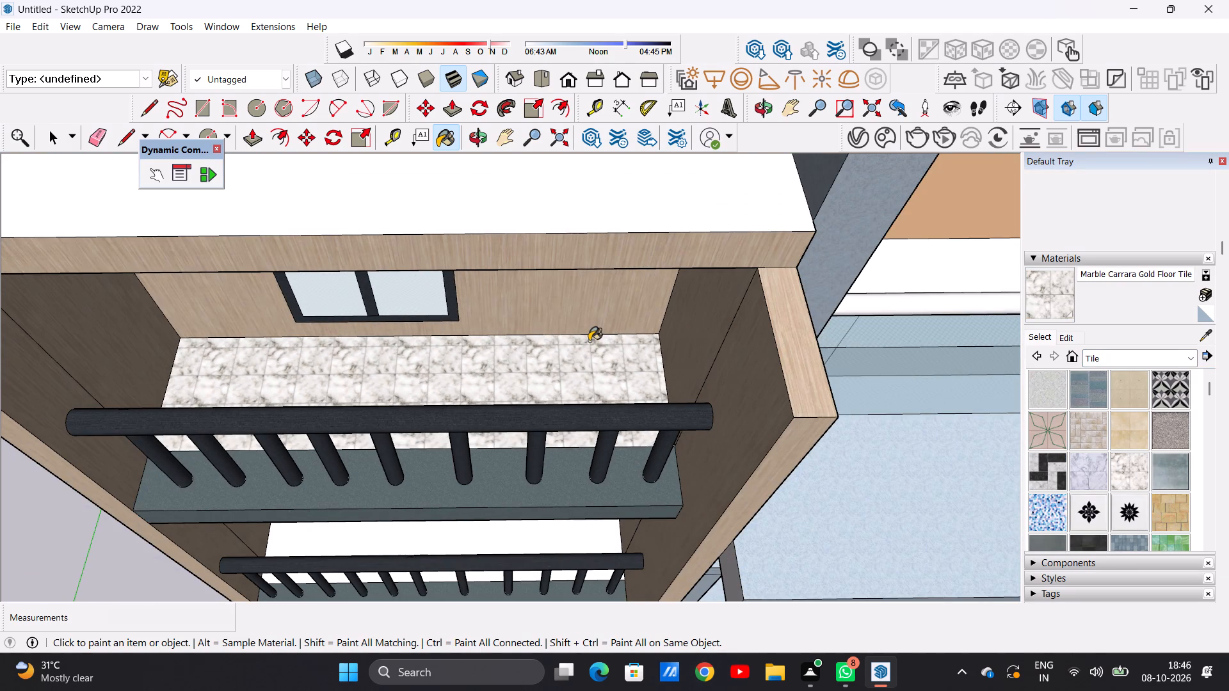
pyautogui.scroll(-3, 588, 335)
# Paint the inner floor of the second balcony from the top with Marble Carrara Gold Floor Tile.
pyautogui.moveTo(570, 513); pyautogui.dragTo(562, 454, button='middle')
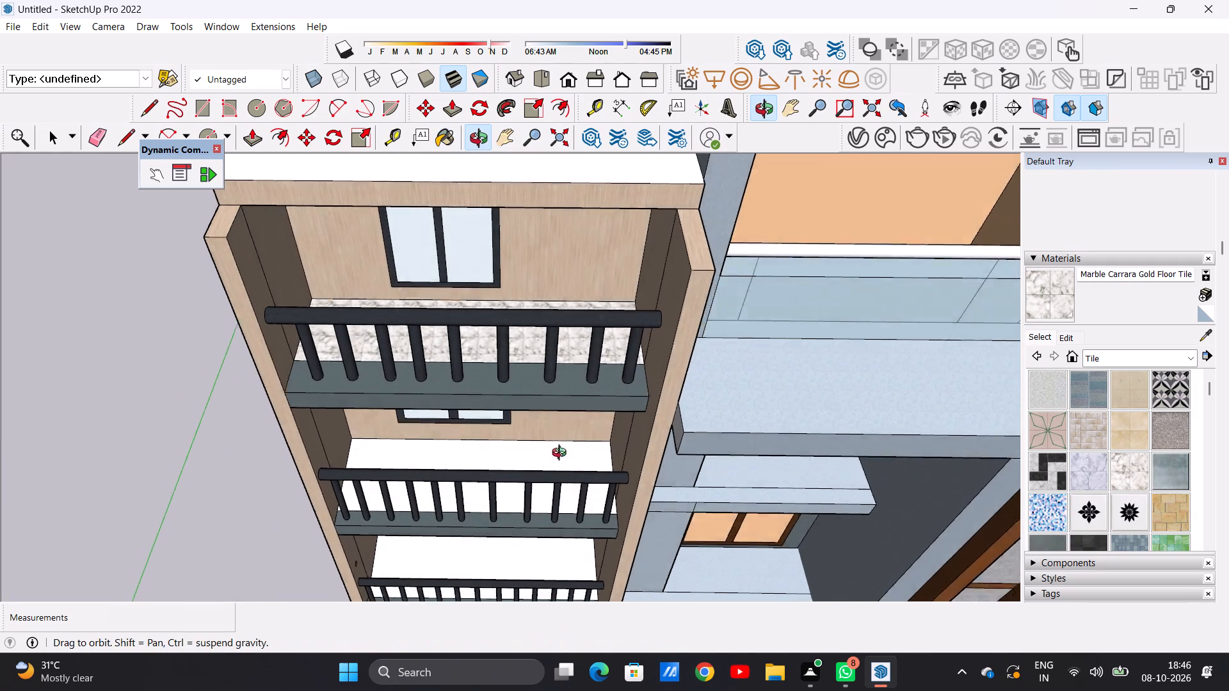
pyautogui.moveTo(562, 454); pyautogui.dragTo(561, 427, button='middle')
pyautogui.scroll(12, 580, 443)
pyautogui.click(571, 477)
pyautogui.scroll(-6, 588, 464)
pyautogui.scroll(-18, 598, 385)
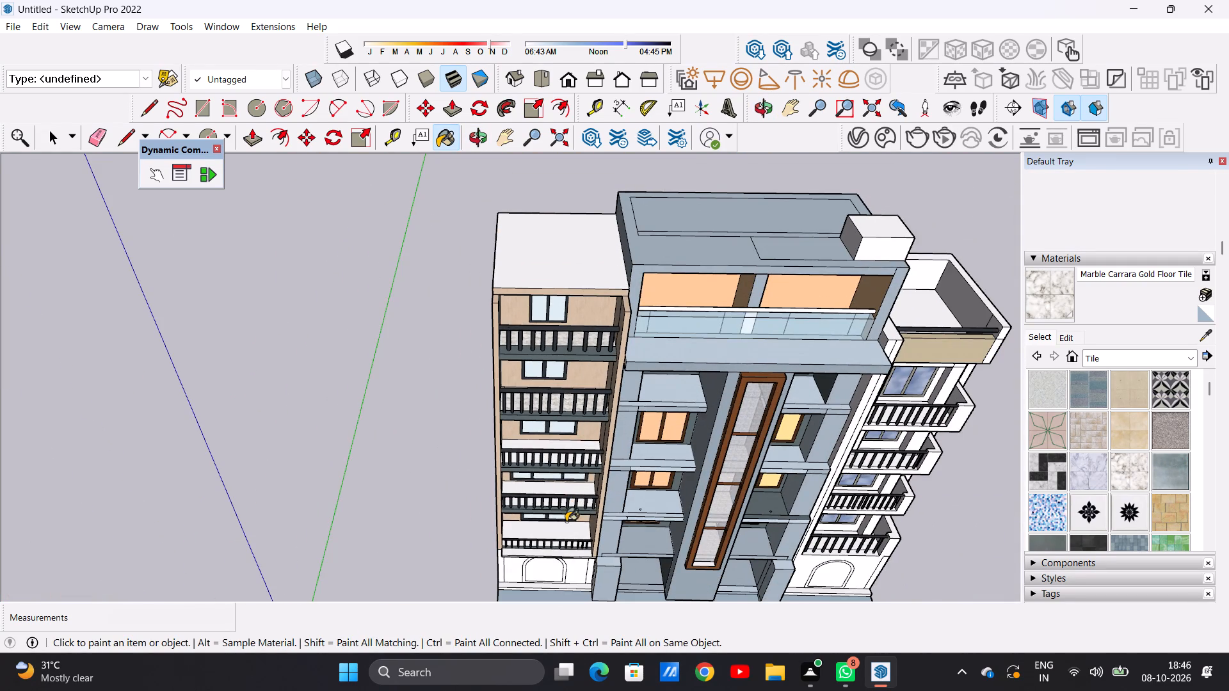
# Paint the inner floor of the third balcony from the top with Marble Carrara Gold Floor Tile.
pyautogui.moveTo(566, 522); pyautogui.dragTo(558, 462, button='middle')
pyautogui.scroll(13, 566, 443)
pyautogui.moveTo(575, 448); pyautogui.dragTo(575, 449, button='middle')
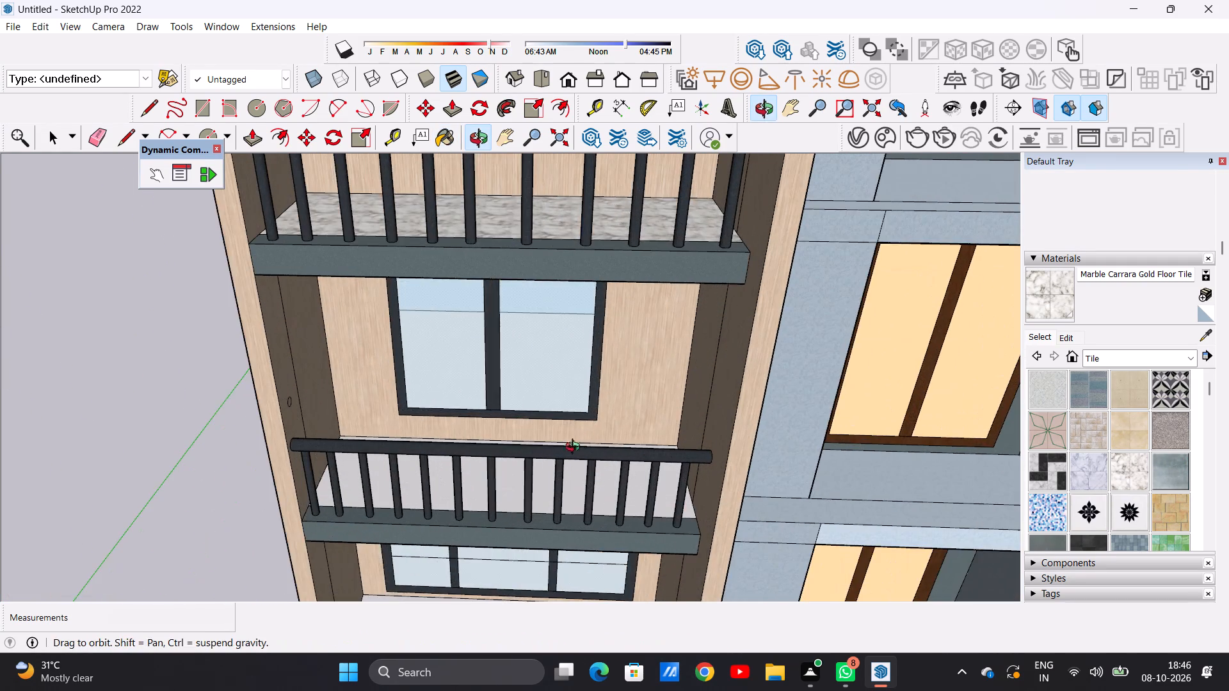
pyautogui.moveTo(575, 449); pyautogui.dragTo(586, 527, button='middle')
pyautogui.scroll(6, 632, 466)
pyautogui.click(648, 409)
pyautogui.scroll(-2, 650, 414)
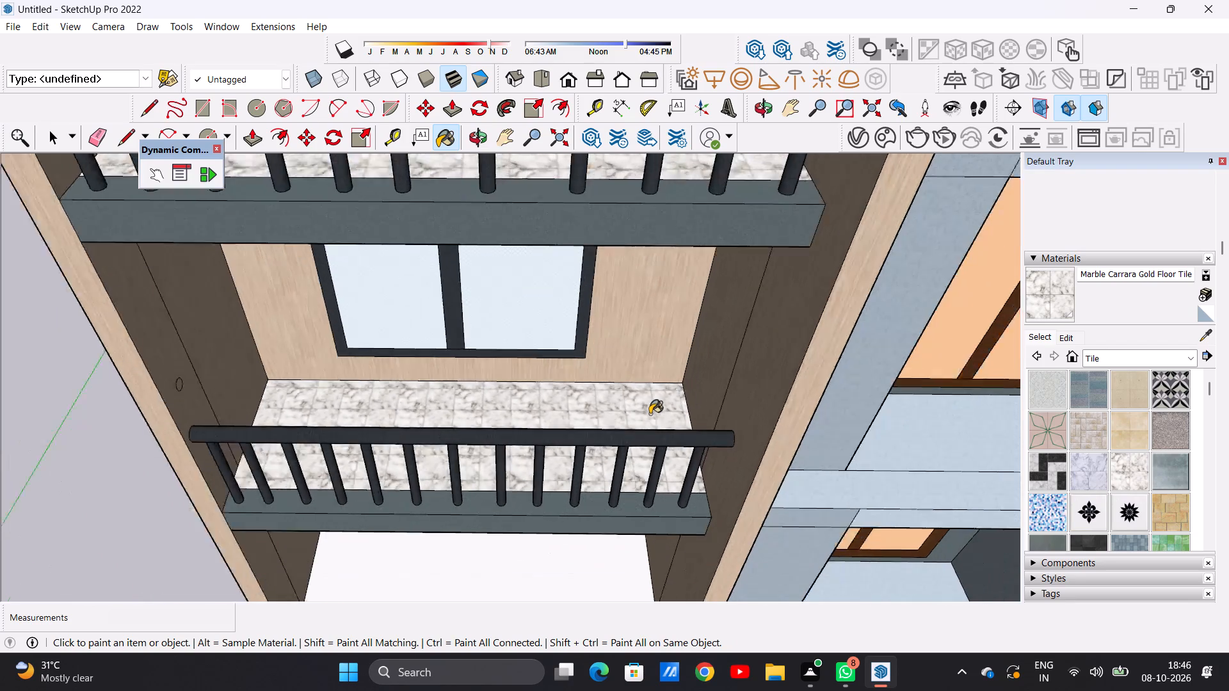
# Paint the inner floor of the taller wing's fourth balcony from the top with Marble Carrara Gold Floor Tile.
pyautogui.scroll(-16, 650, 414)
pyautogui.scroll(5, 607, 486)
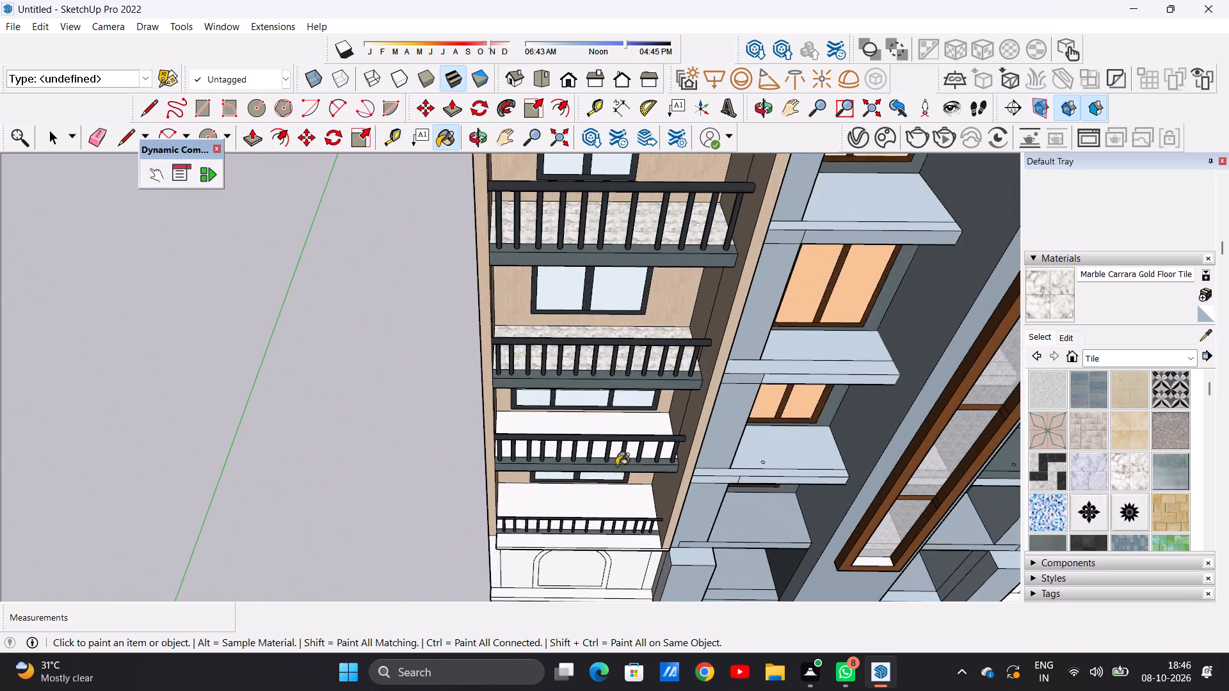
pyautogui.scroll(20, 636, 454)
pyautogui.click(655, 385)
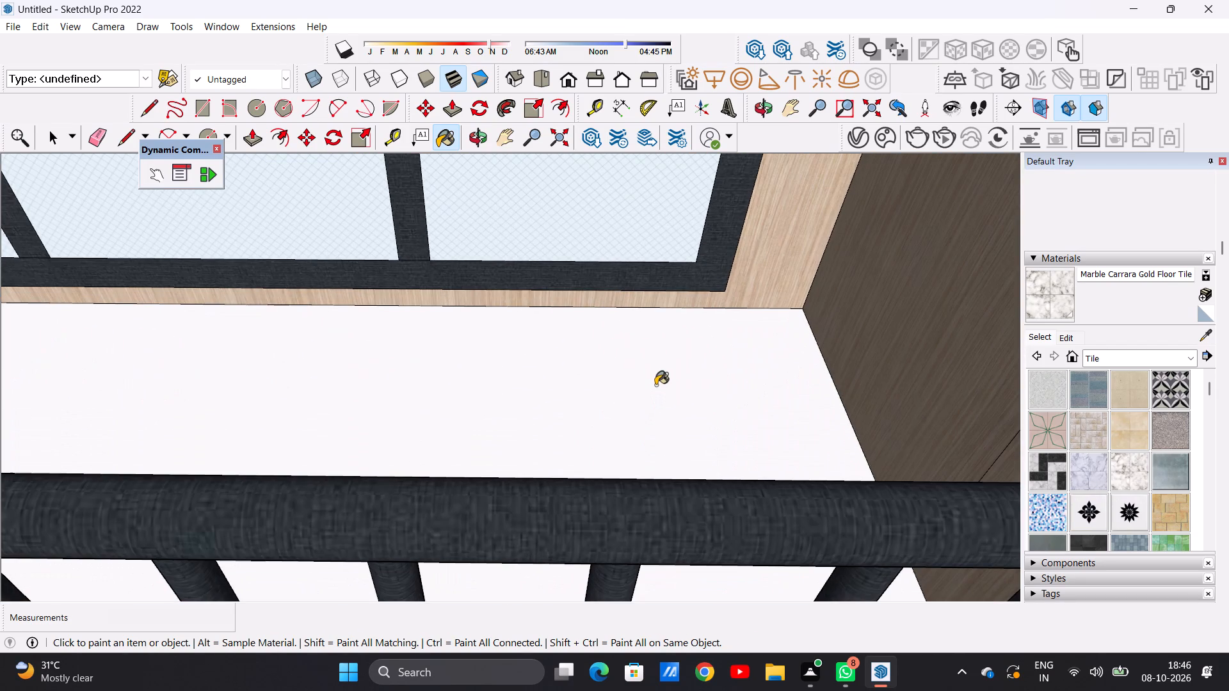
# Paint the inner floor of the taller wing's lowest balcony with Marble Carrara Gold Floor Tile.
pyautogui.scroll(-5, 642, 441)
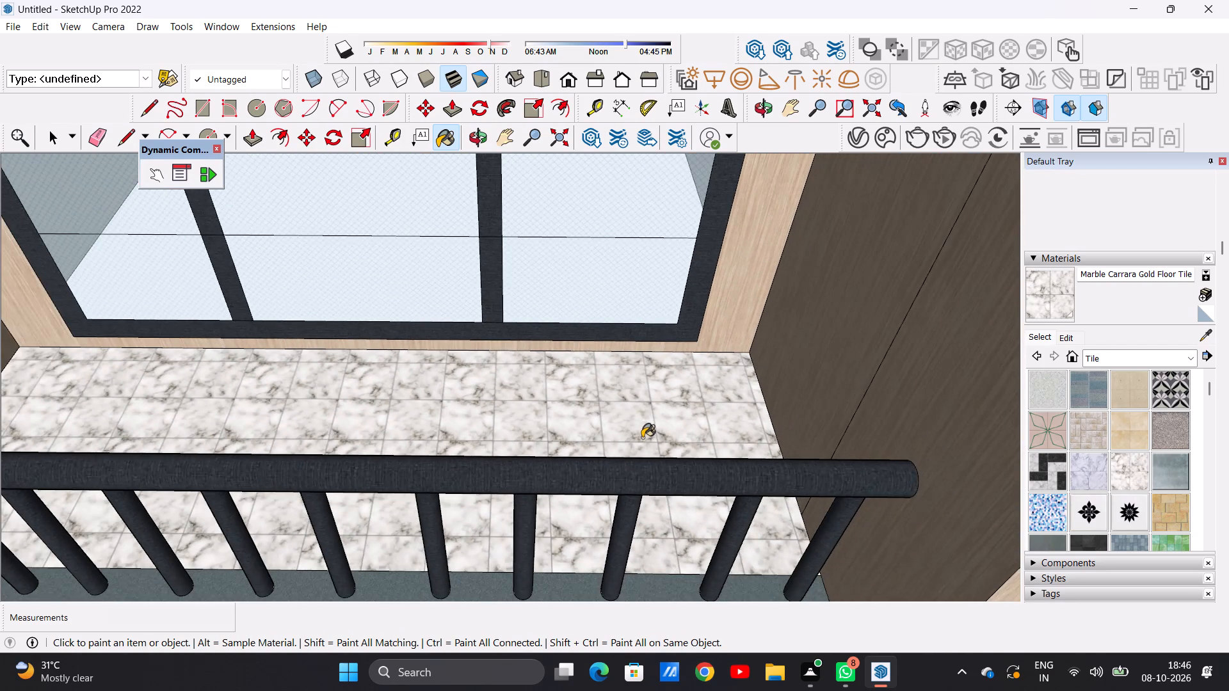
pyautogui.scroll(-14, 657, 395)
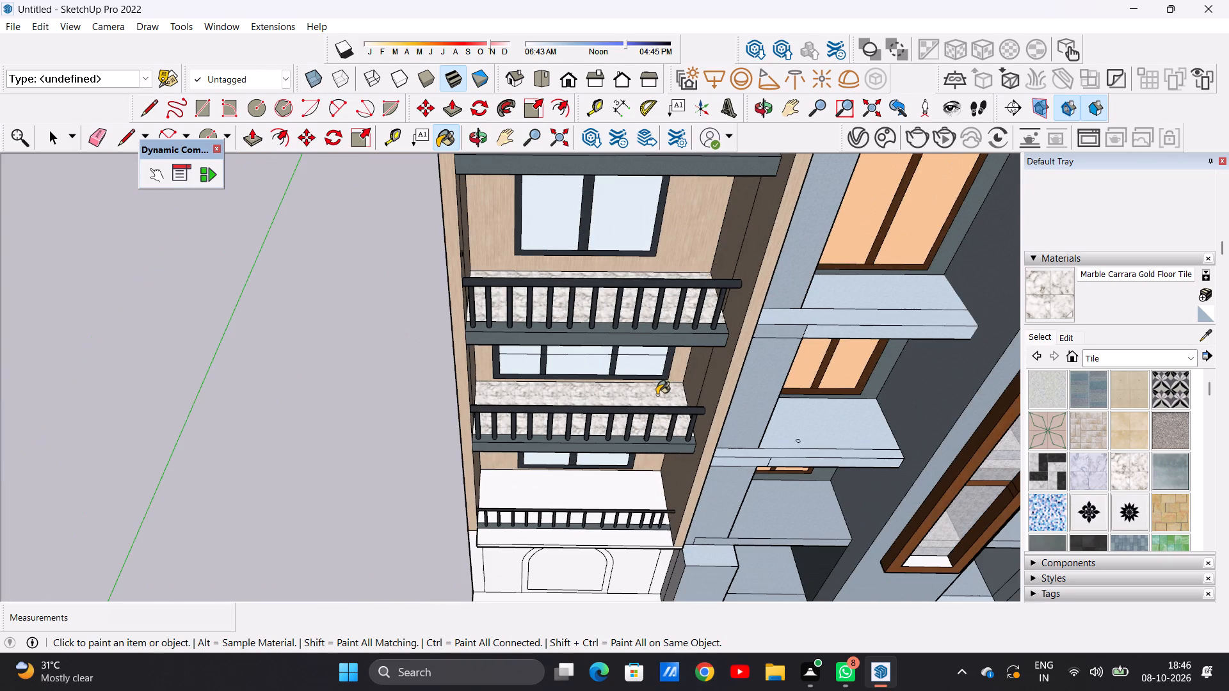
pyautogui.scroll(13, 643, 501)
pyautogui.click(643, 470)
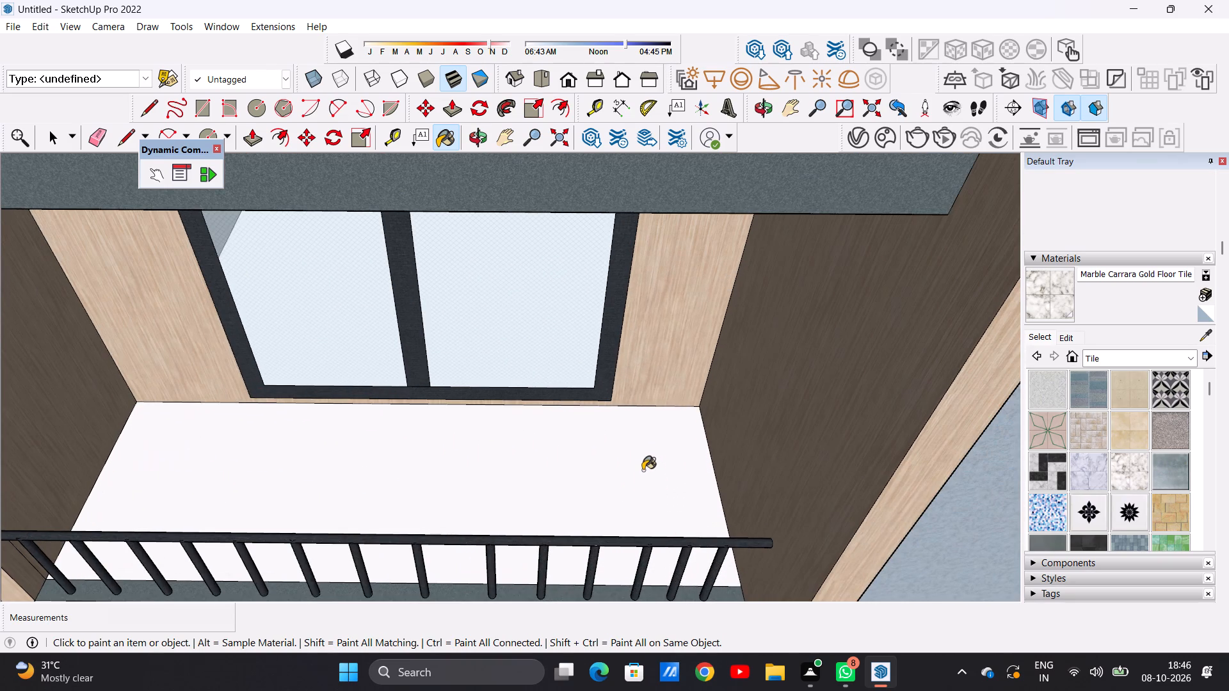
# Inspect the whole facade, then examine the shorter wing's unpainted balconies, walls and parapet from several angles and distances.
pyautogui.scroll(-4, 597, 418)
pyautogui.scroll(-6, 490, 434)
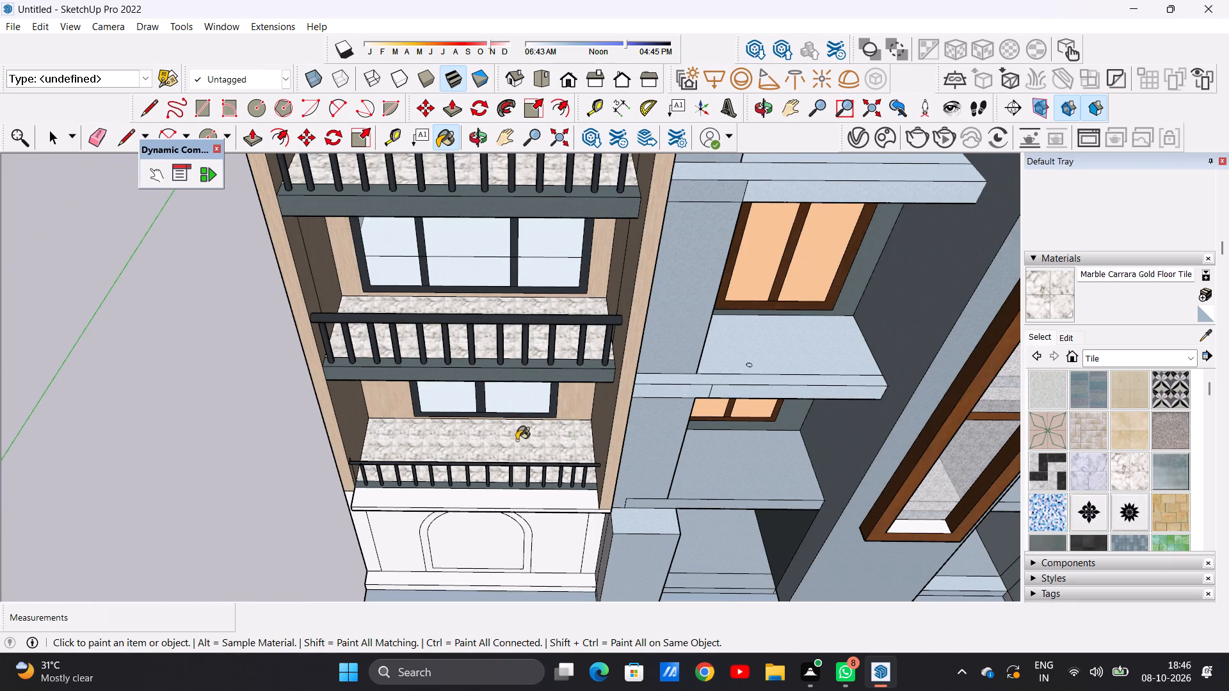
pyautogui.scroll(-12, 524, 464)
pyautogui.moveTo(495, 482); pyautogui.dragTo(427, 304, button='middle')
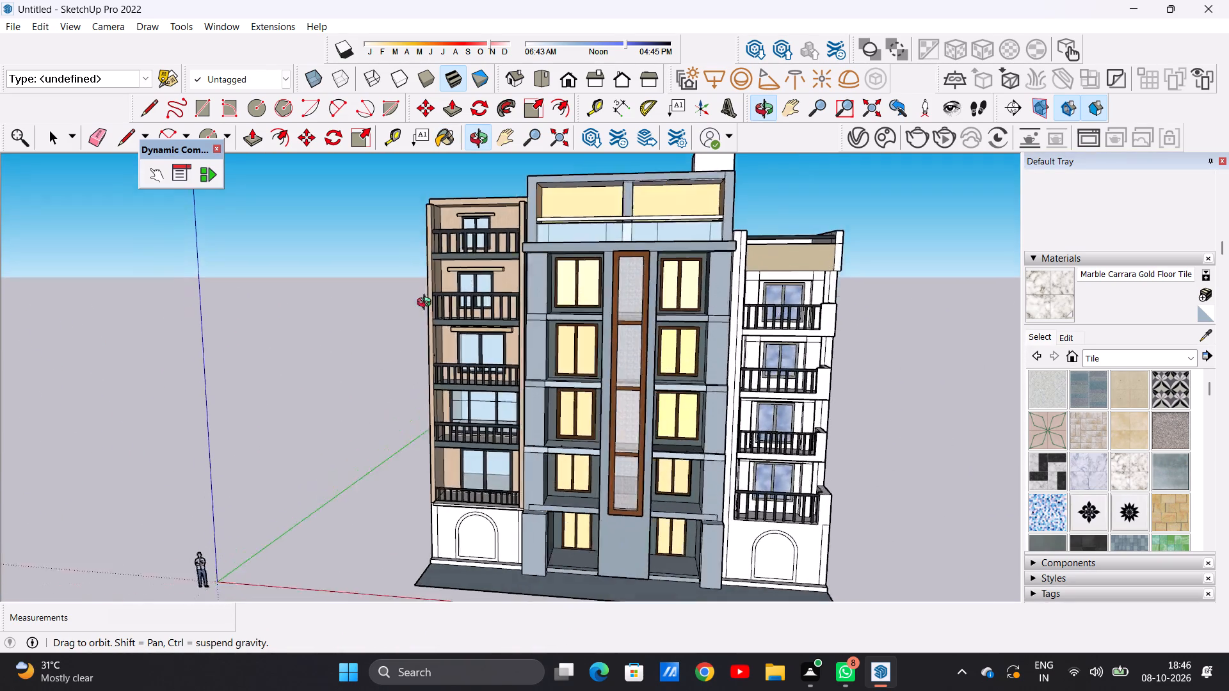
pyautogui.moveTo(427, 304); pyautogui.dragTo(454, 356, button='middle')
pyautogui.scroll(-3, 403, 415)
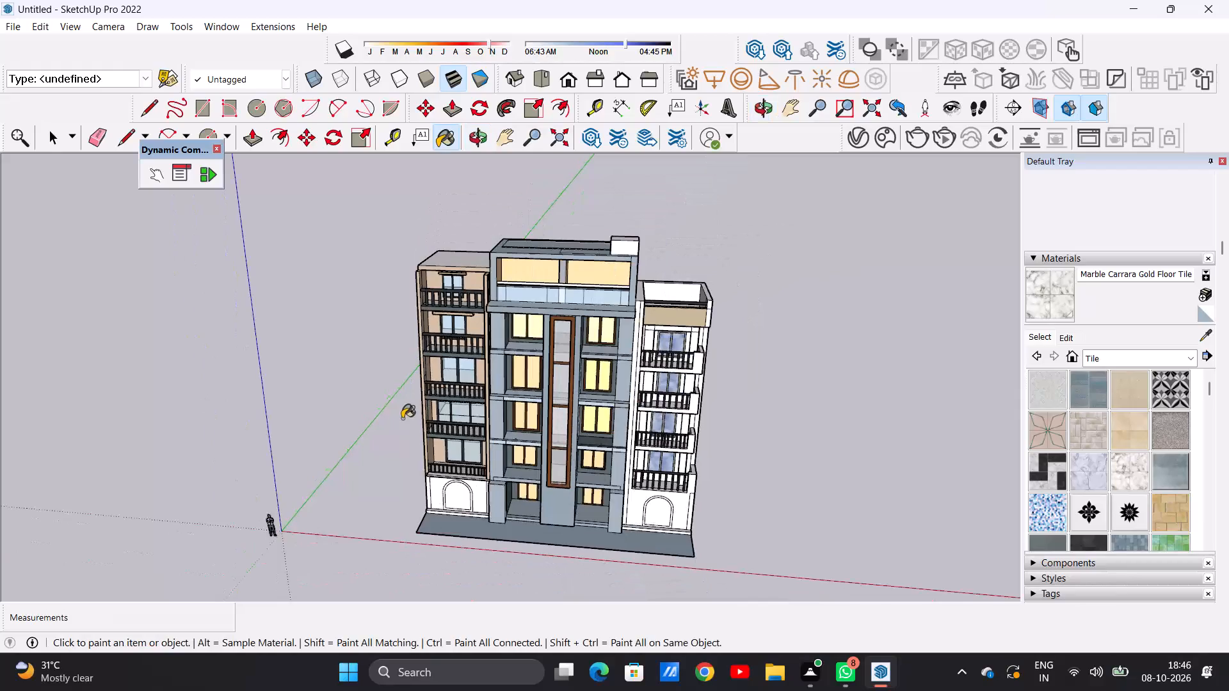
pyautogui.scroll(-4, 402, 418)
pyautogui.scroll(13, 693, 401)
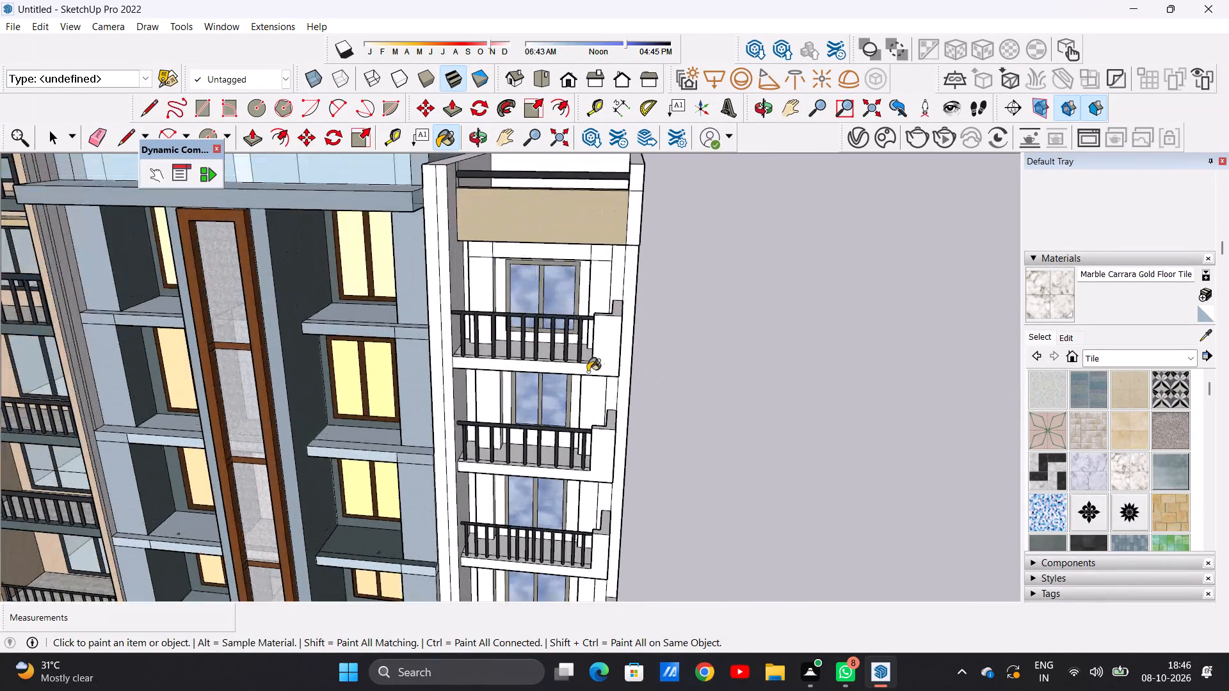
pyautogui.press('space')
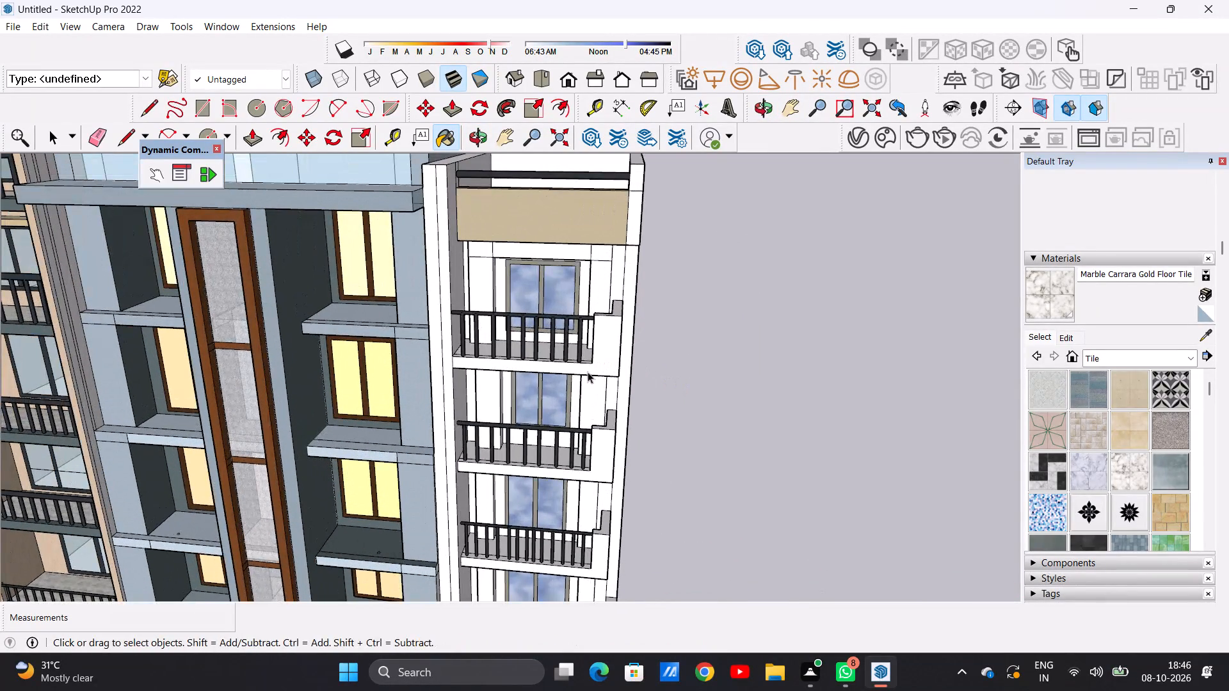
pyautogui.scroll(3, 632, 347)
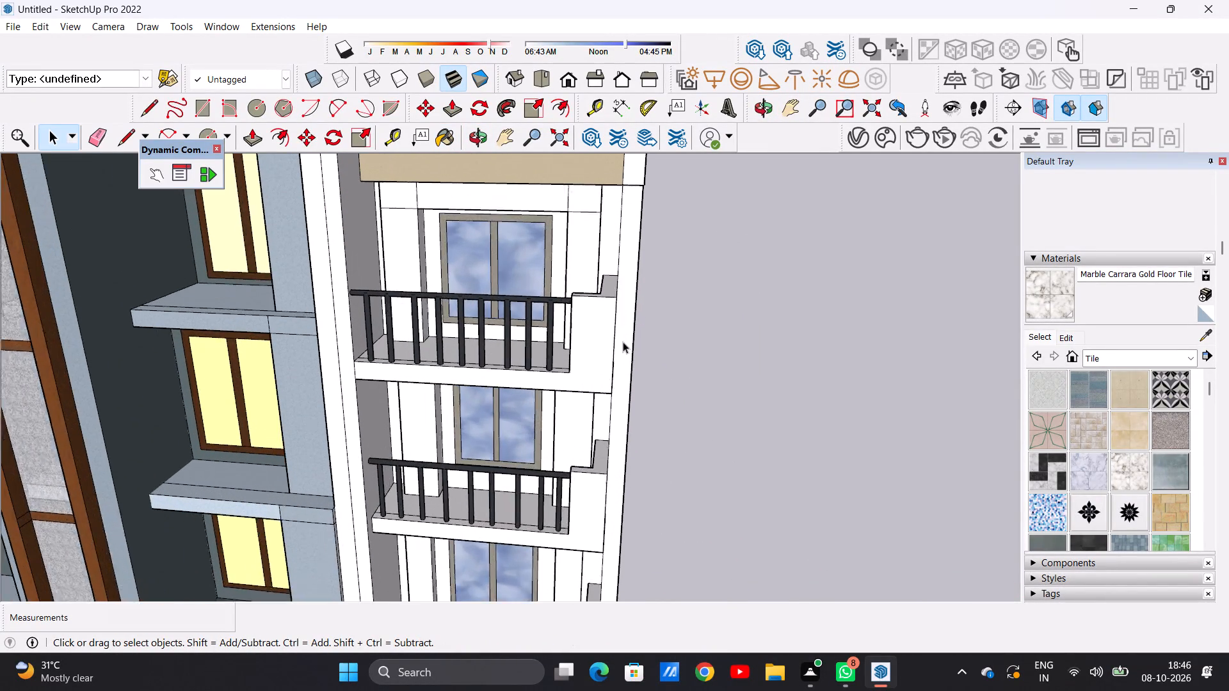
pyautogui.scroll(2, 623, 342)
pyautogui.scroll(4, 497, 275)
pyautogui.scroll(-4, 555, 305)
pyautogui.moveTo(565, 298); pyautogui.dragTo(554, 428, button='middle')
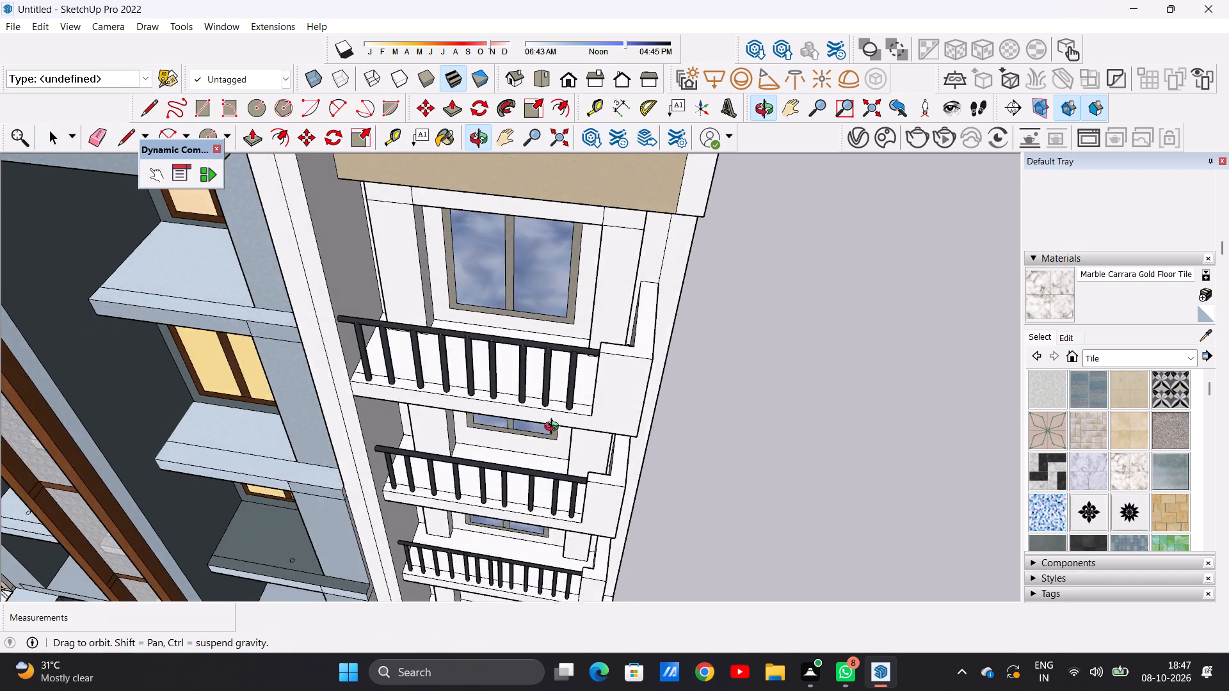
pyautogui.moveTo(554, 428); pyautogui.dragTo(554, 429, button='middle')
pyautogui.scroll(-10, 581, 351)
pyautogui.moveTo(580, 377); pyautogui.dragTo(594, 233, button='middle')
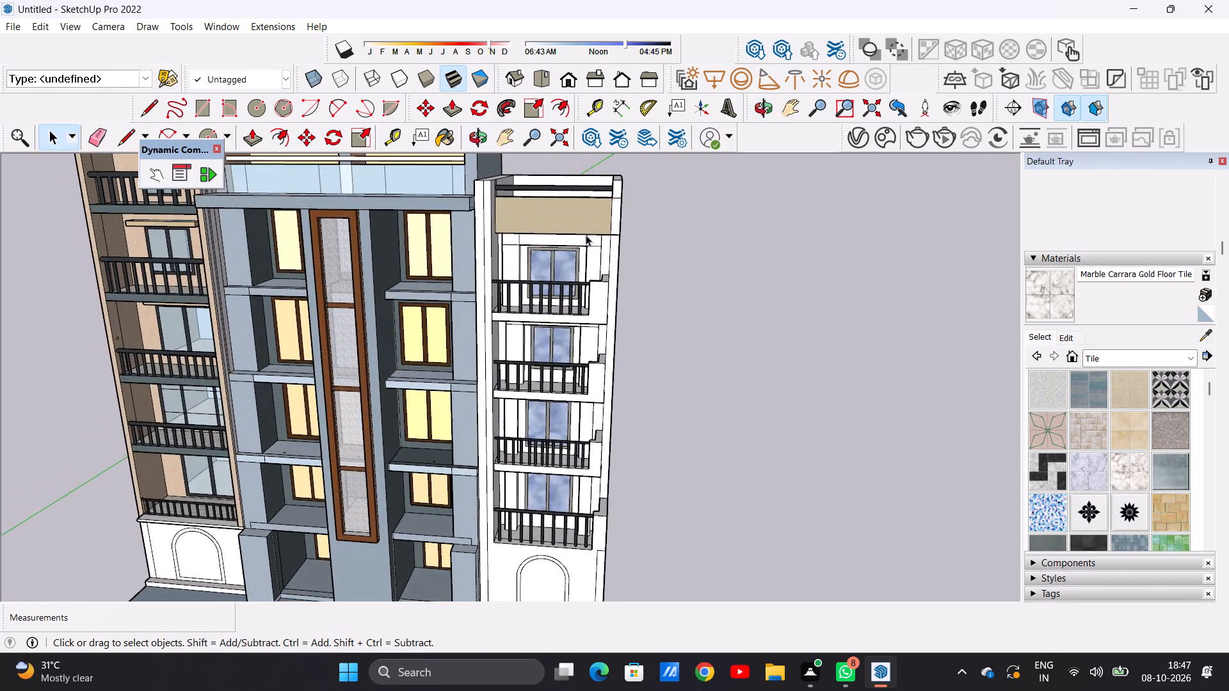
pyautogui.scroll(7, 499, 239)
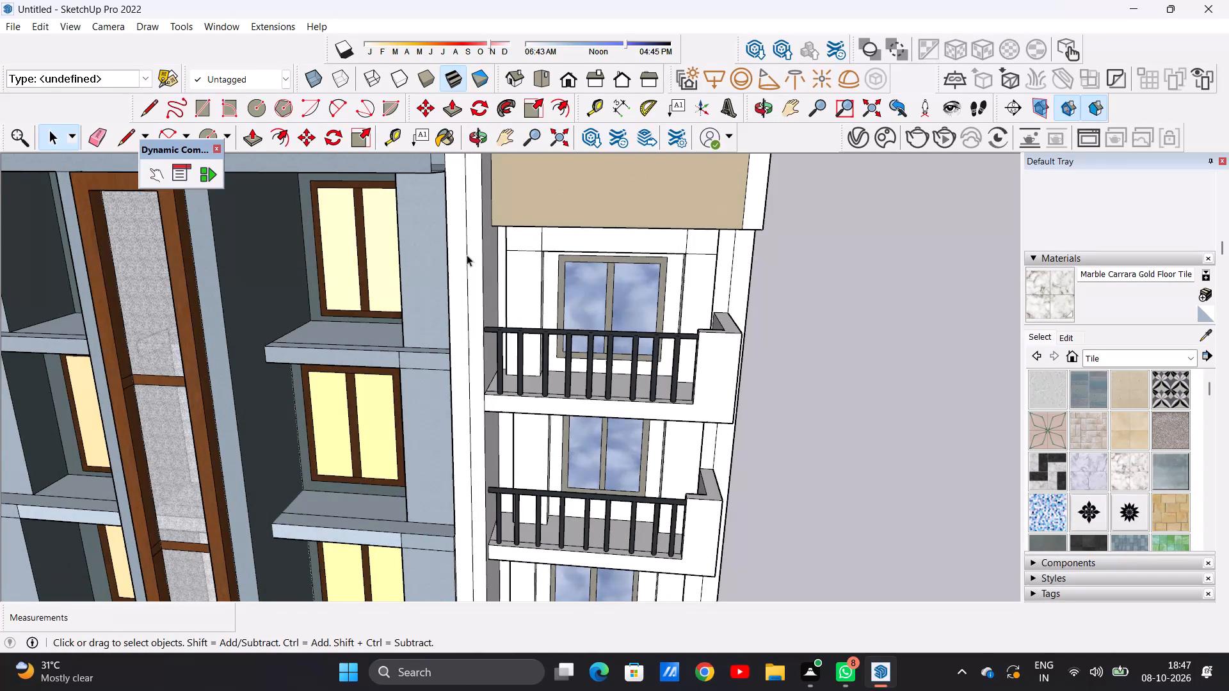
pyautogui.scroll(-5, 573, 293)
pyautogui.scroll(5, 574, 298)
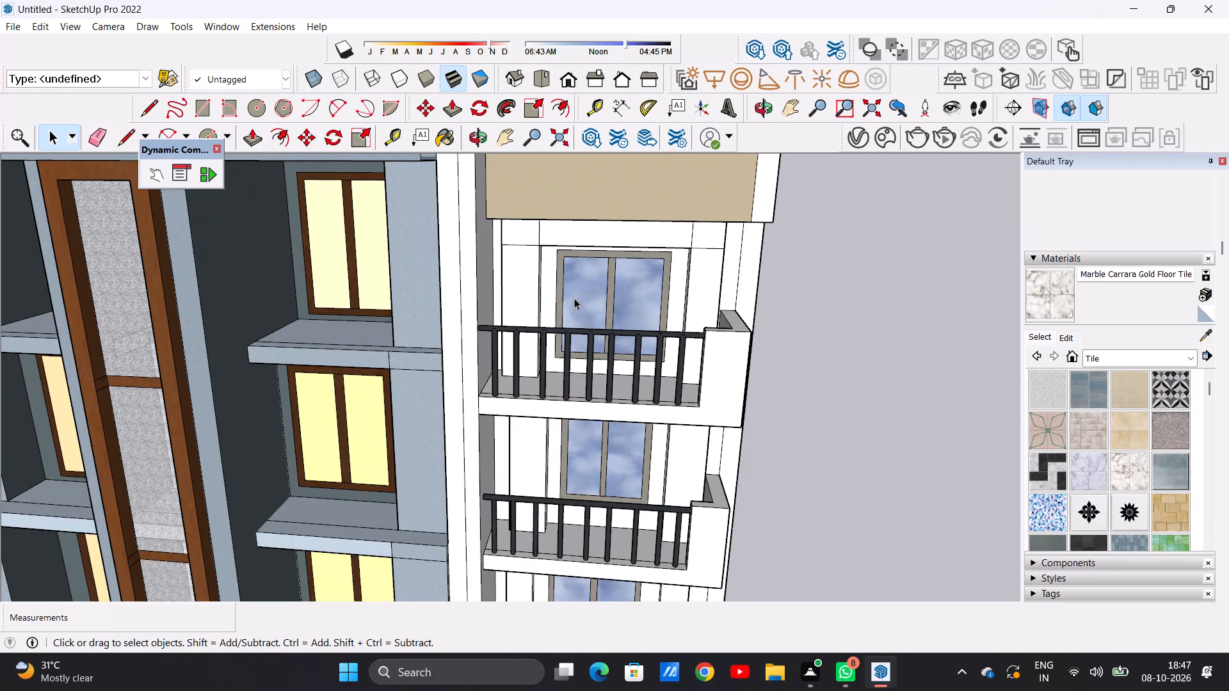
pyautogui.scroll(-10, 616, 370)
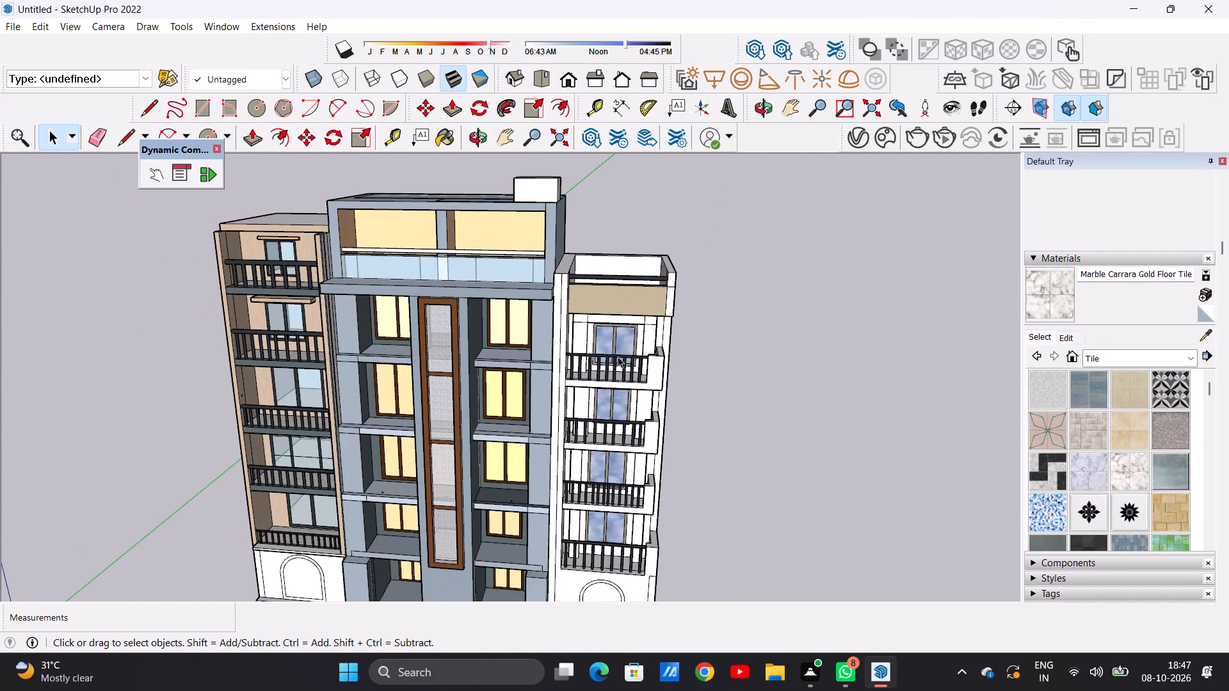
pyautogui.scroll(5, 617, 392)
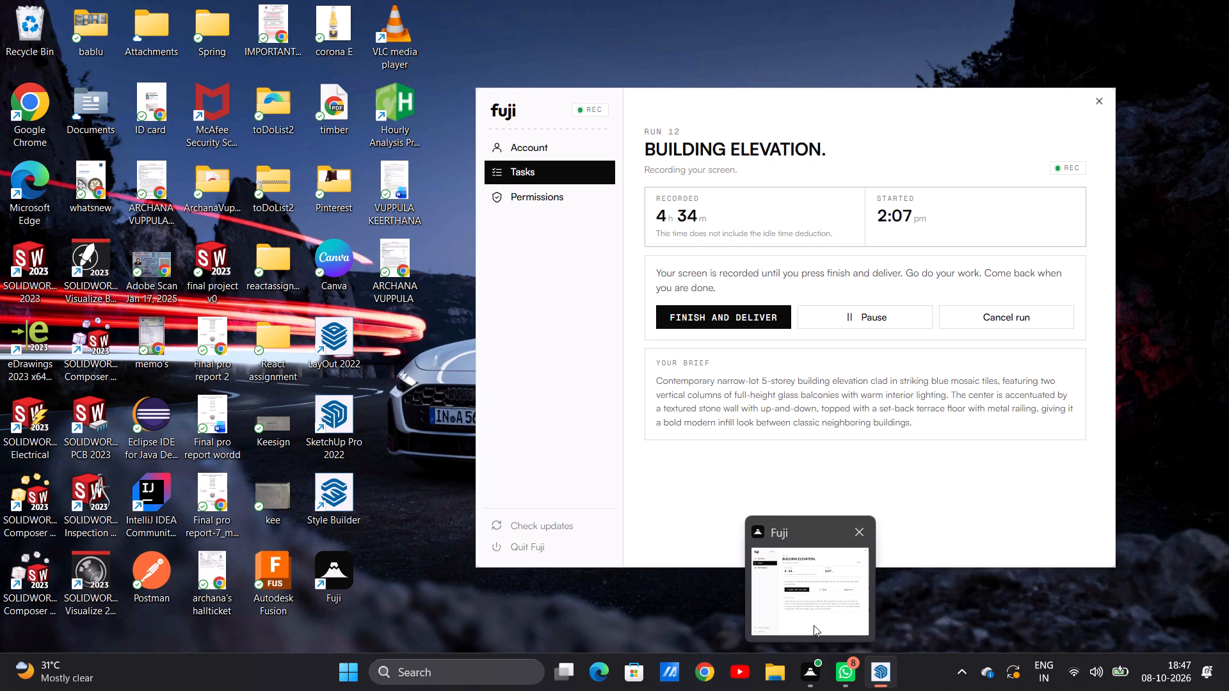
pyautogui.click(862, 607)
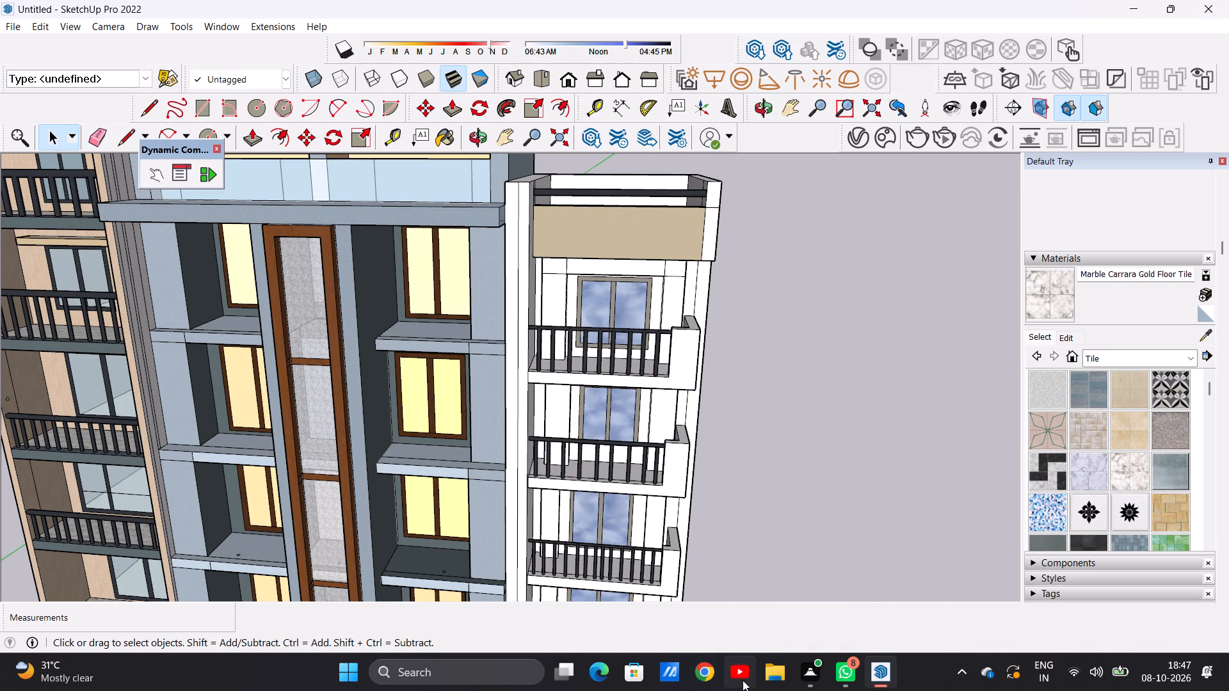
pyautogui.scroll(-12, 582, 395)
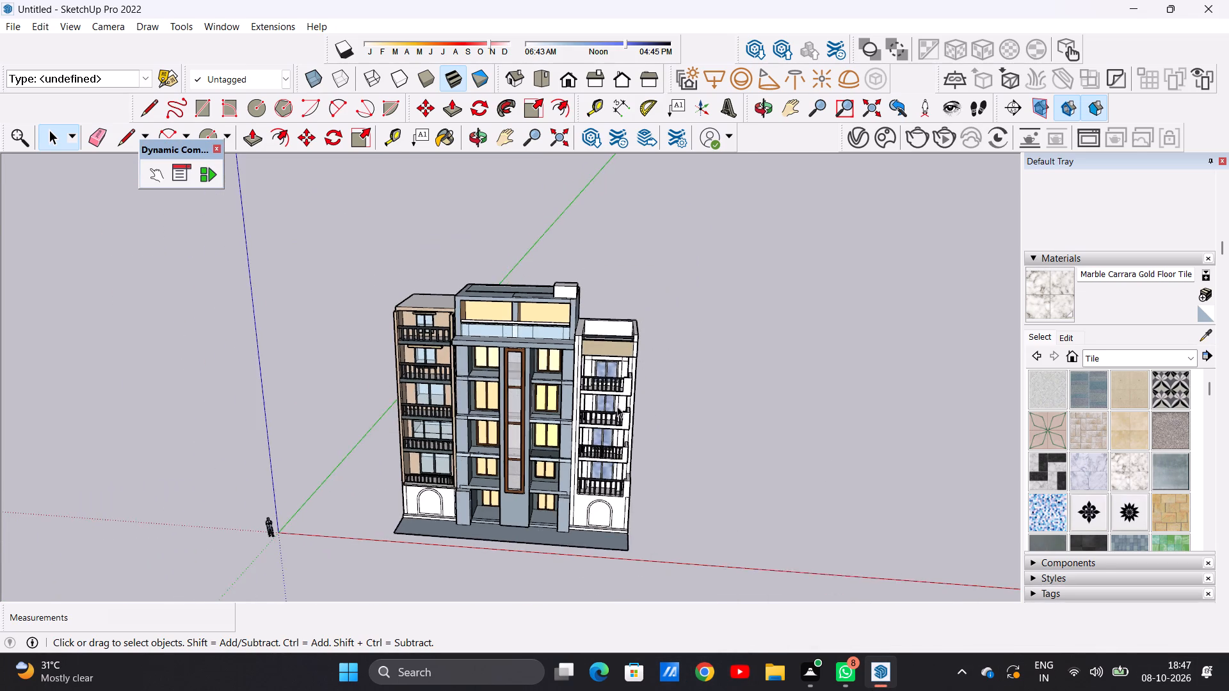
pyautogui.moveTo(652, 485); pyautogui.dragTo(667, 392, button='middle')
pyautogui.scroll(11, 598, 358)
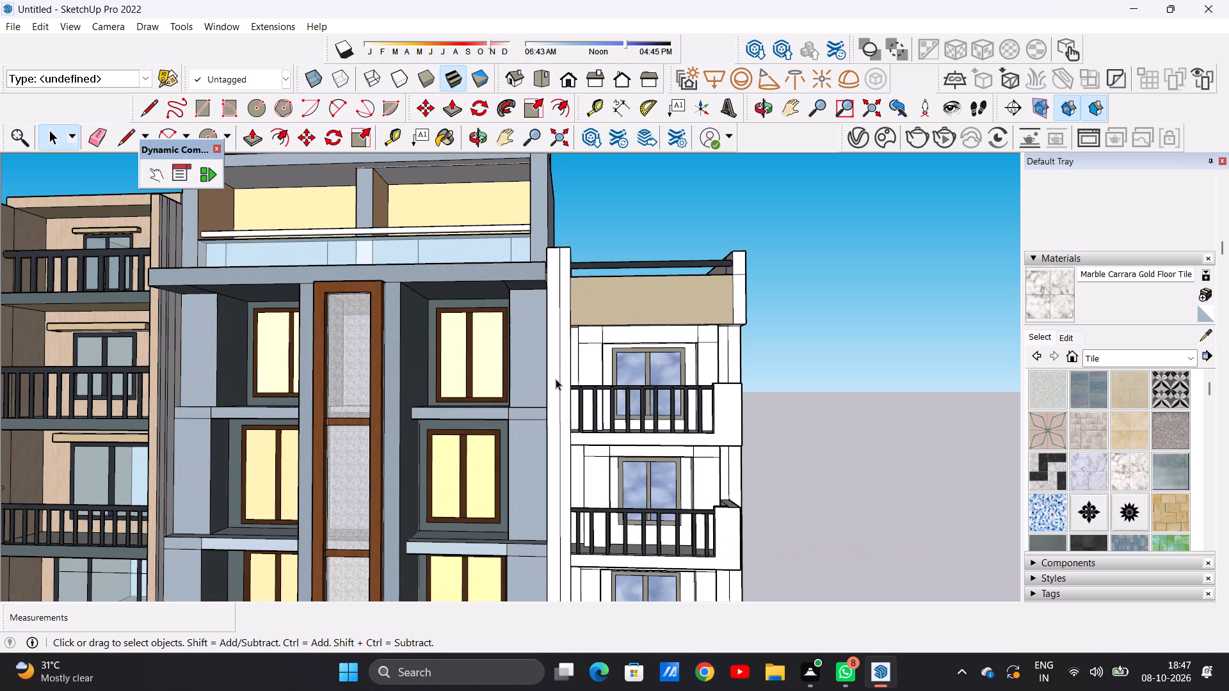
pyautogui.moveTo(556, 379); pyautogui.dragTo(563, 380, button='middle')
pyautogui.scroll(3, 563, 380)
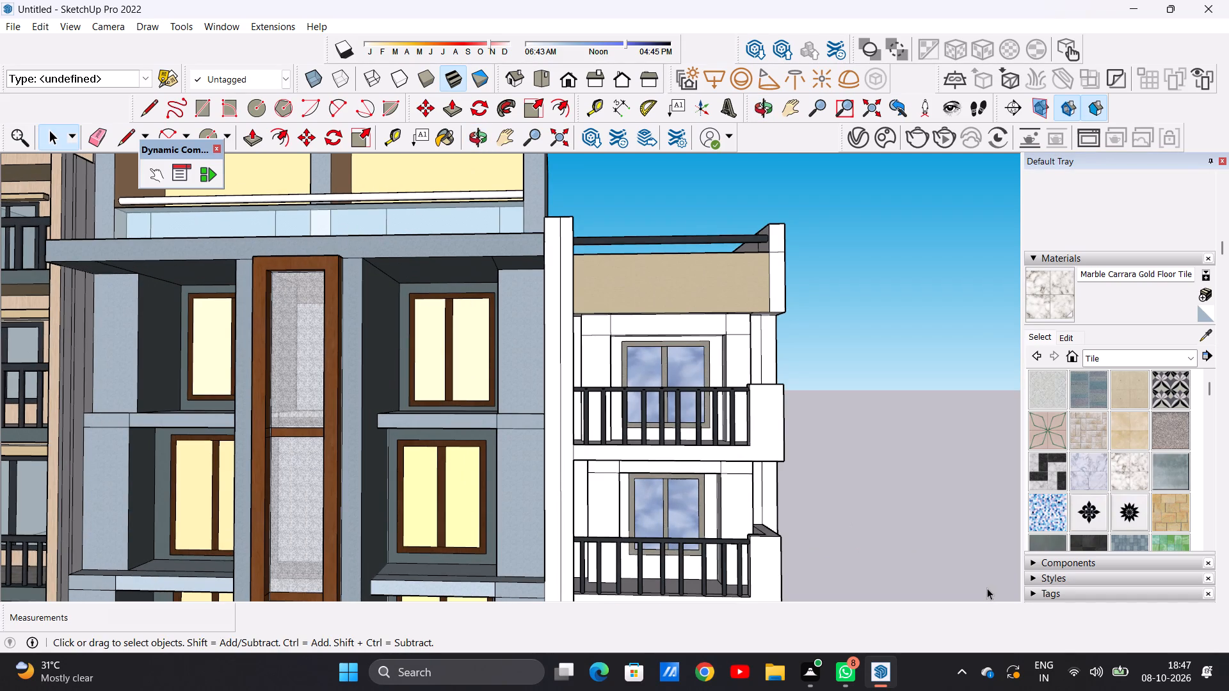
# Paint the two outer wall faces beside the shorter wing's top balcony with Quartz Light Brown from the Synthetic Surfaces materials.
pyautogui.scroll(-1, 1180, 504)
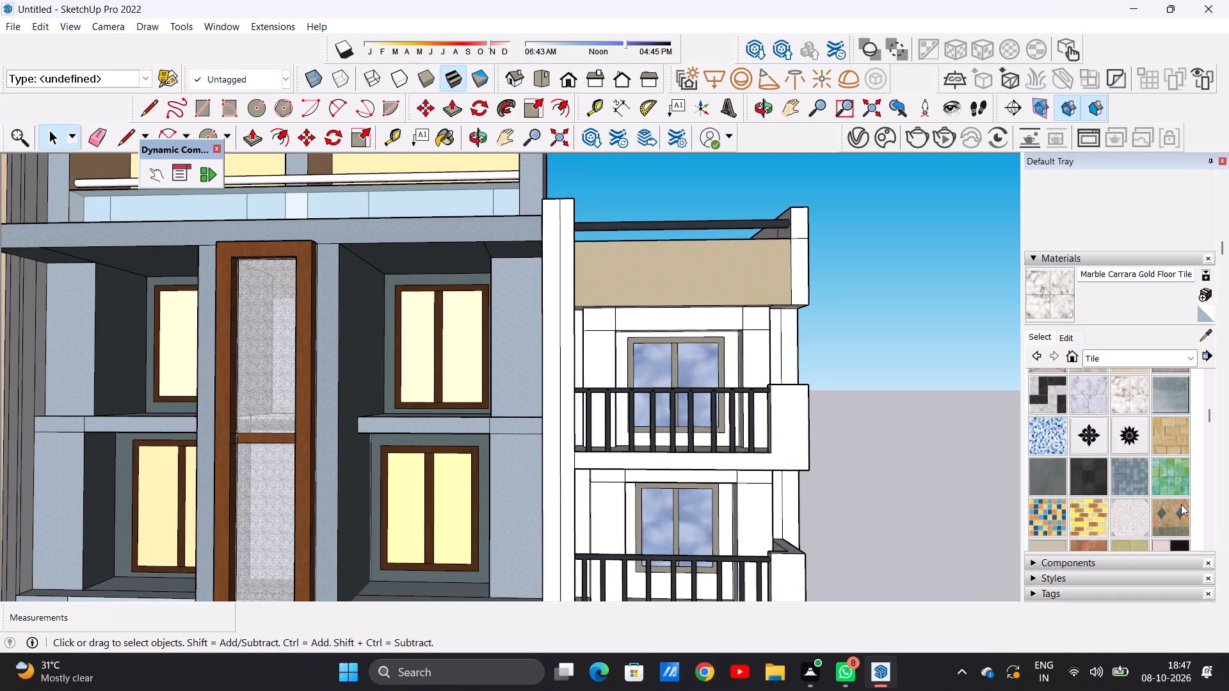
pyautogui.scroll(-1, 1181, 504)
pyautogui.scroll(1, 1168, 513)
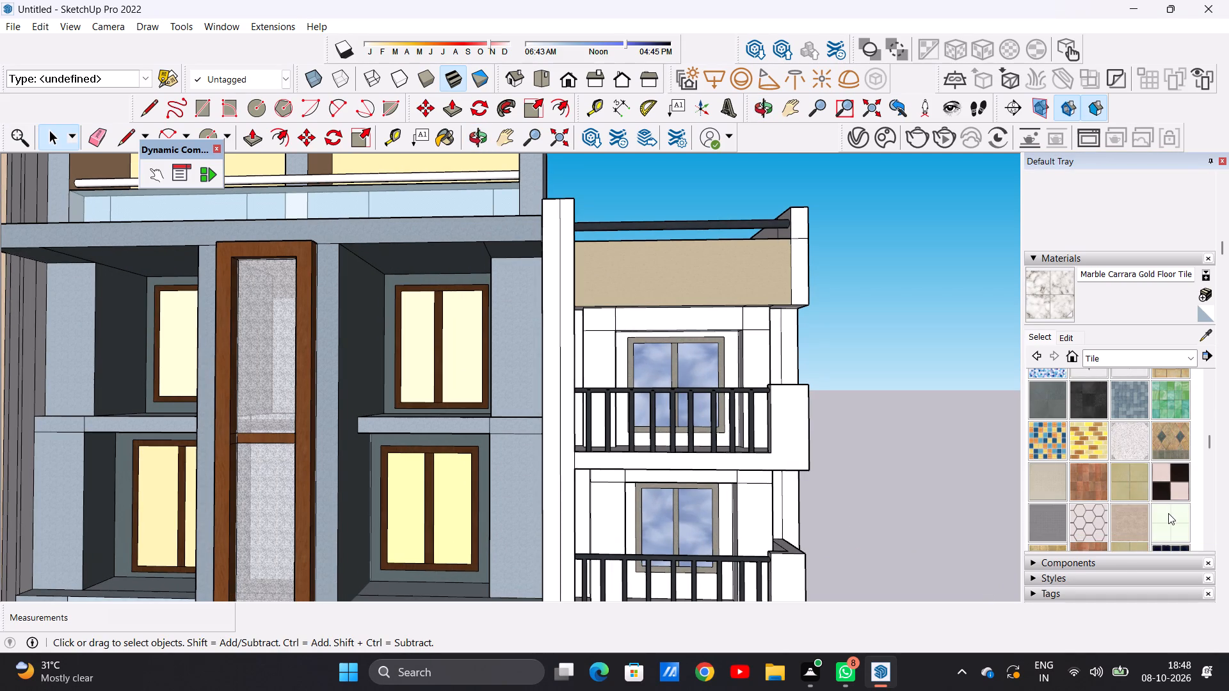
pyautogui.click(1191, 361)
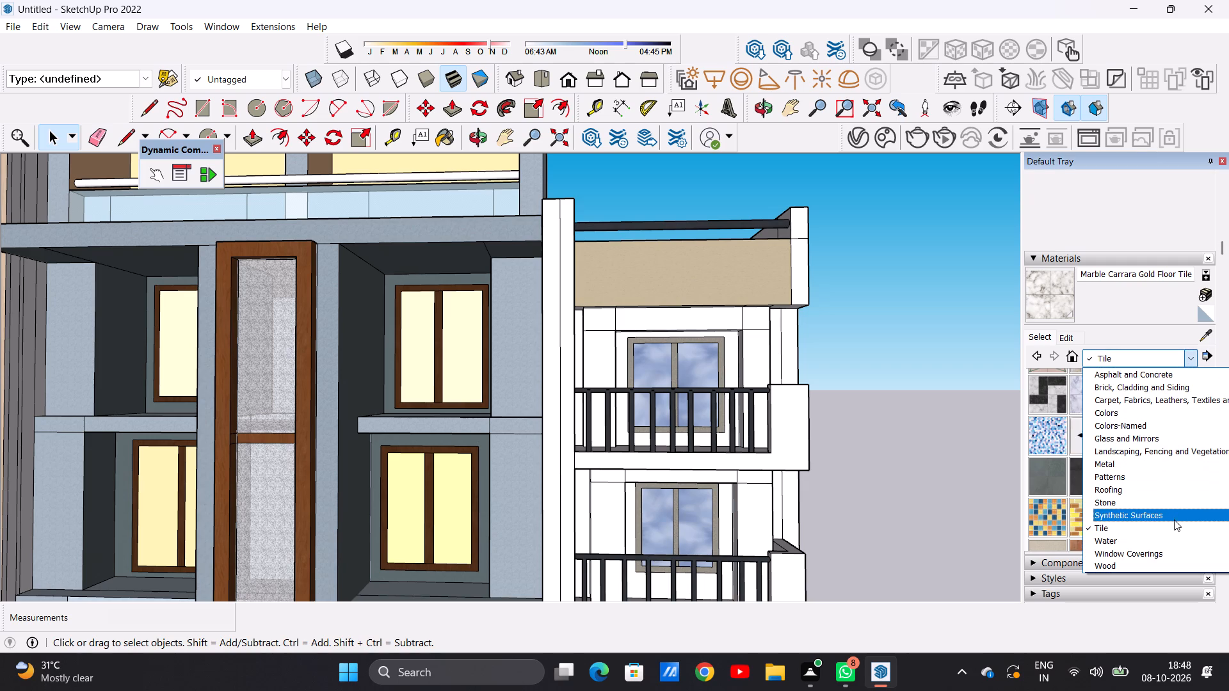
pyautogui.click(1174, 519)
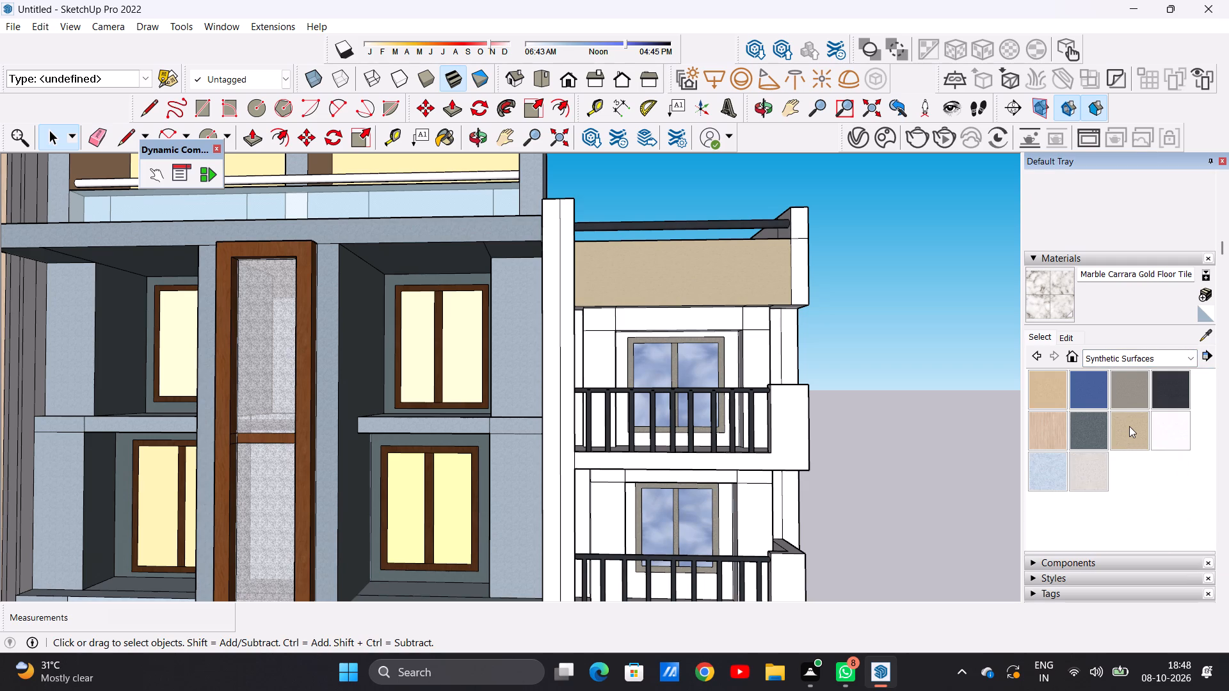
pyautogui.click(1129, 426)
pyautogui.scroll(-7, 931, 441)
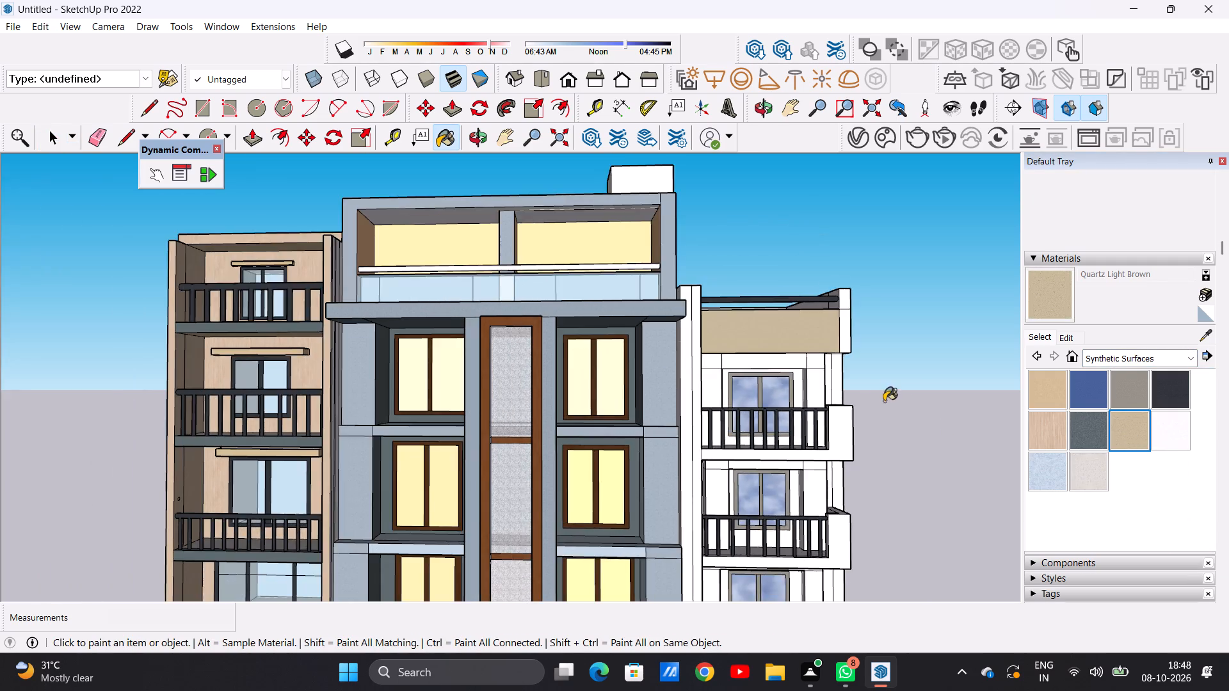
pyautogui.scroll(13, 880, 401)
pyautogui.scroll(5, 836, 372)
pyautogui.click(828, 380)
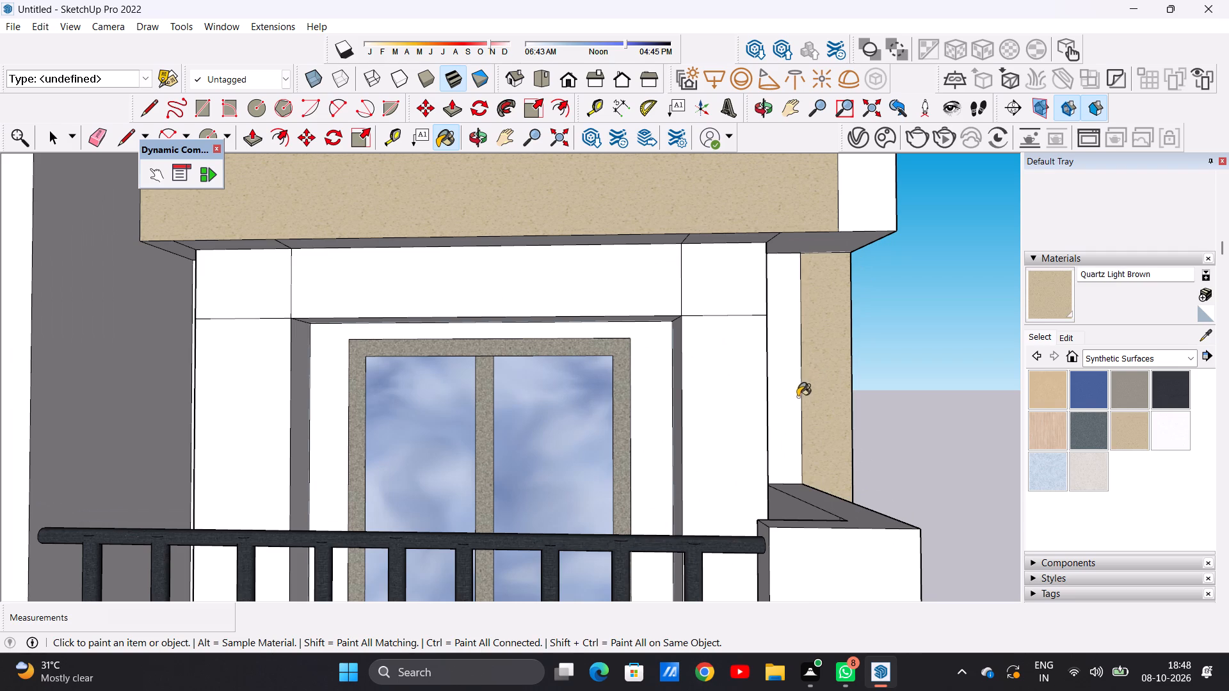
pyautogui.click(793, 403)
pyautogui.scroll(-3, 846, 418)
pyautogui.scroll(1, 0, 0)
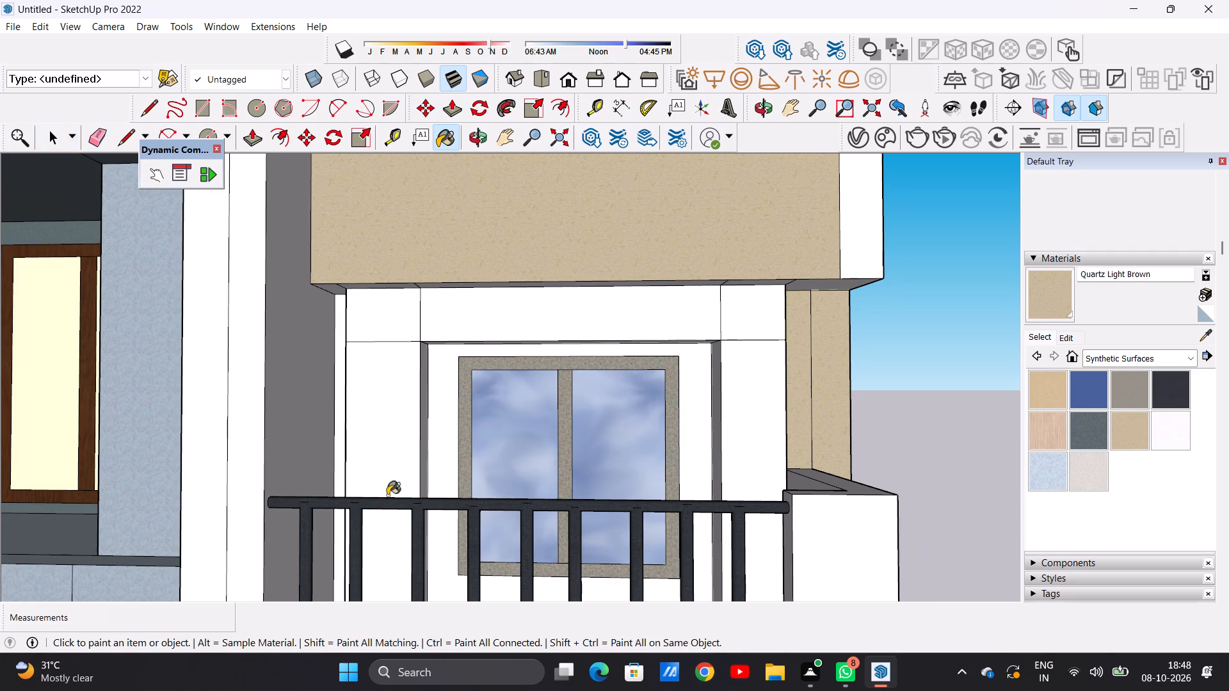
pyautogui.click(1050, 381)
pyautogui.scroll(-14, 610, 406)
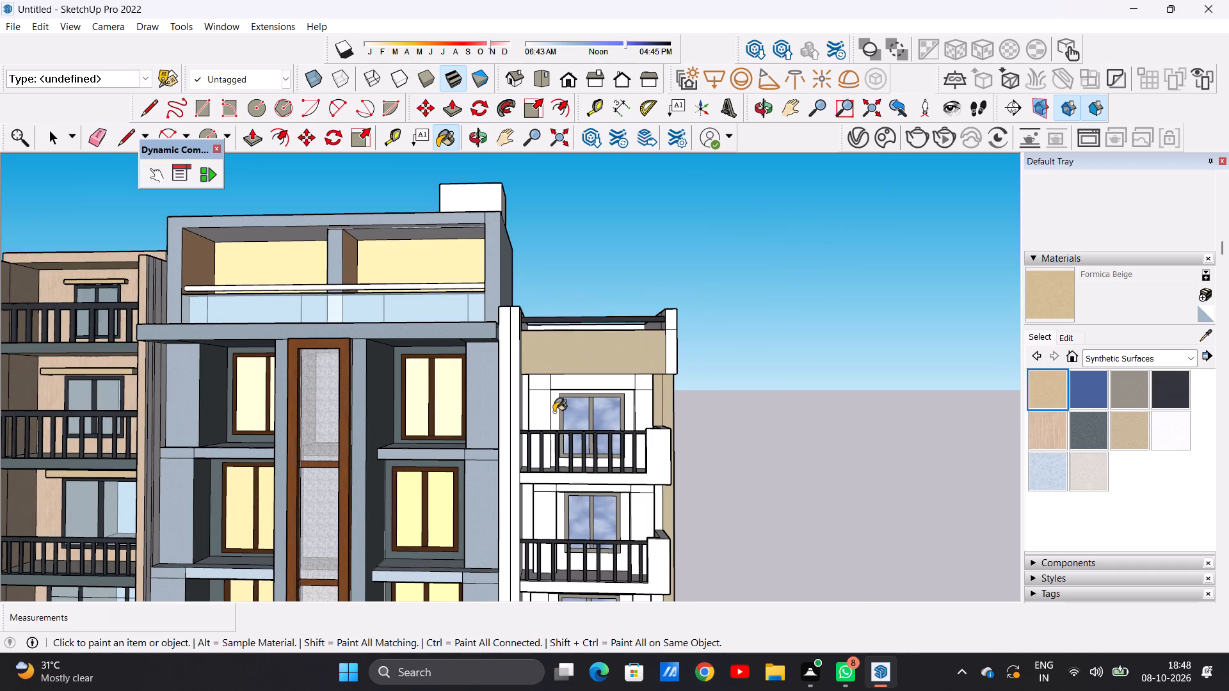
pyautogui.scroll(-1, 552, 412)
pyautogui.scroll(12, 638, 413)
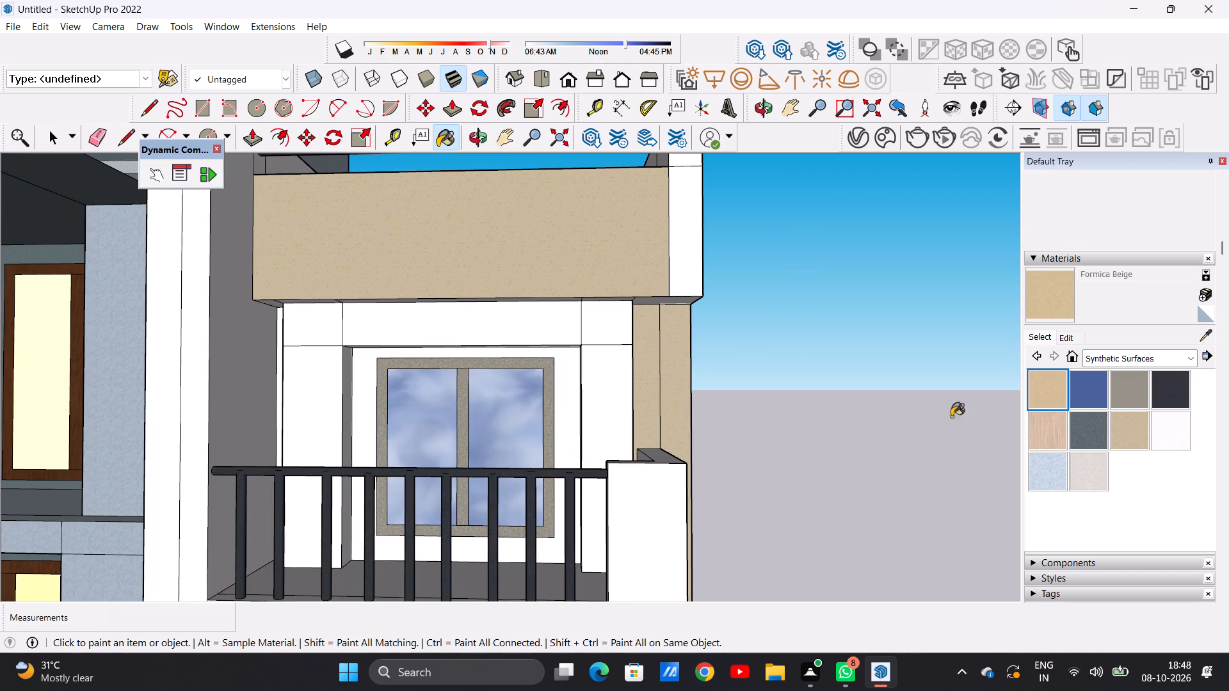
# Repaint the two outer wall faces beside the shorter wing's top balcony with Color B02 from the Colors materials.
pyautogui.click(1184, 358)
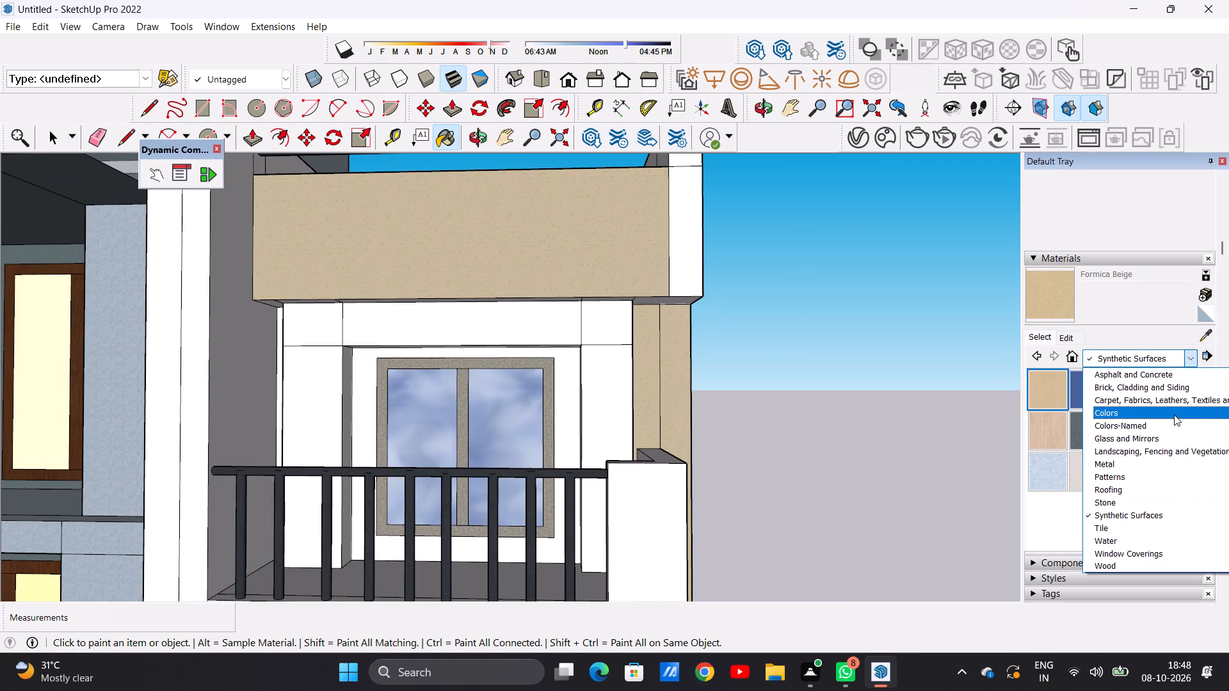
pyautogui.click(1174, 410)
pyautogui.scroll(-1, 1127, 449)
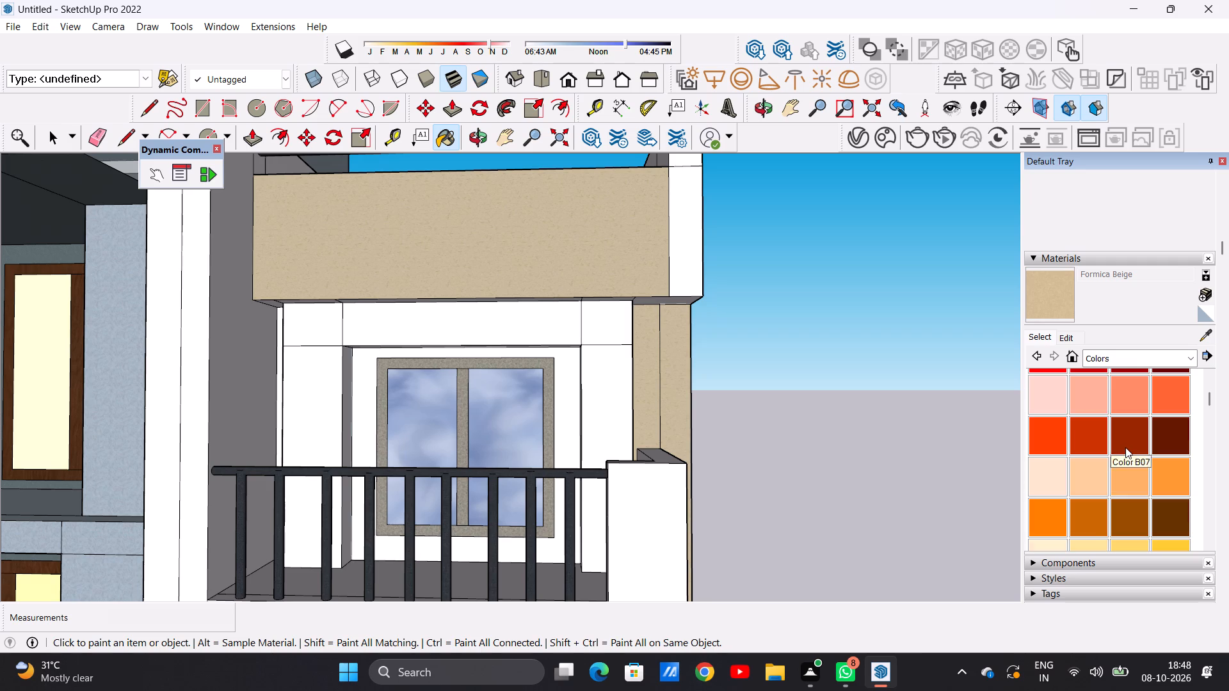
pyautogui.click(1090, 395)
pyautogui.scroll(4, 654, 386)
pyautogui.click(654, 386)
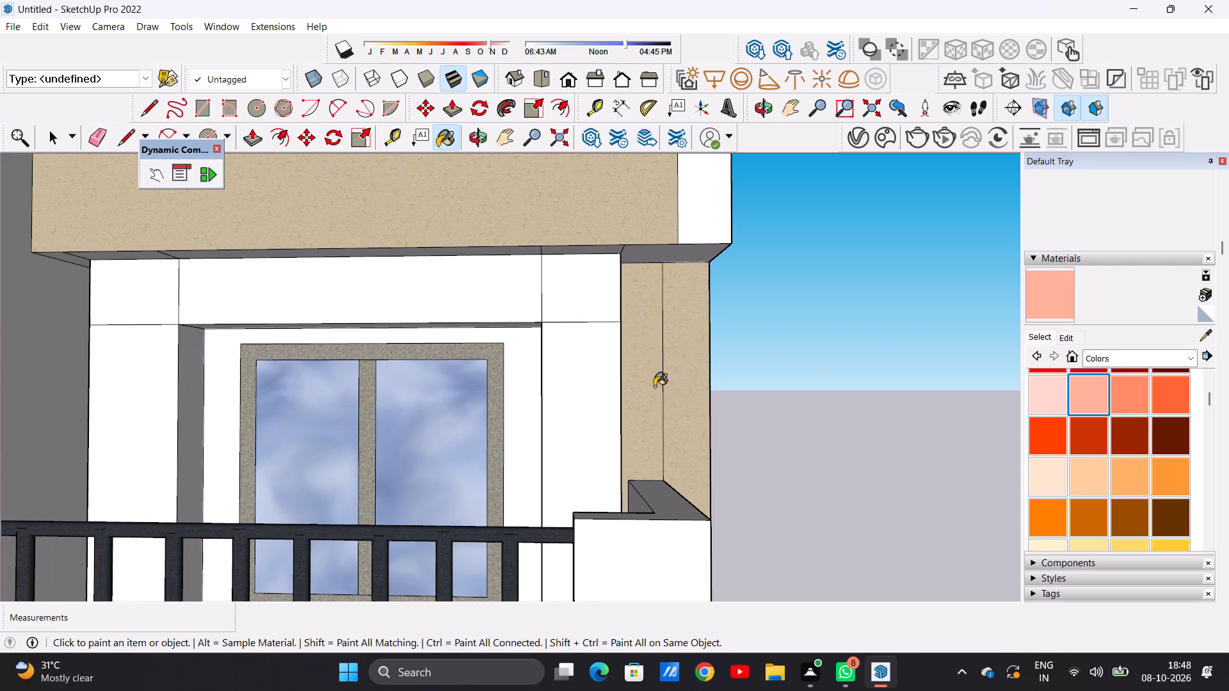
pyautogui.click(680, 374)
# Paint the inner face of the shorter wing's side wall, next to the central block, with Color B02.
pyautogui.scroll(-7, 602, 416)
pyautogui.scroll(1, 245, 401)
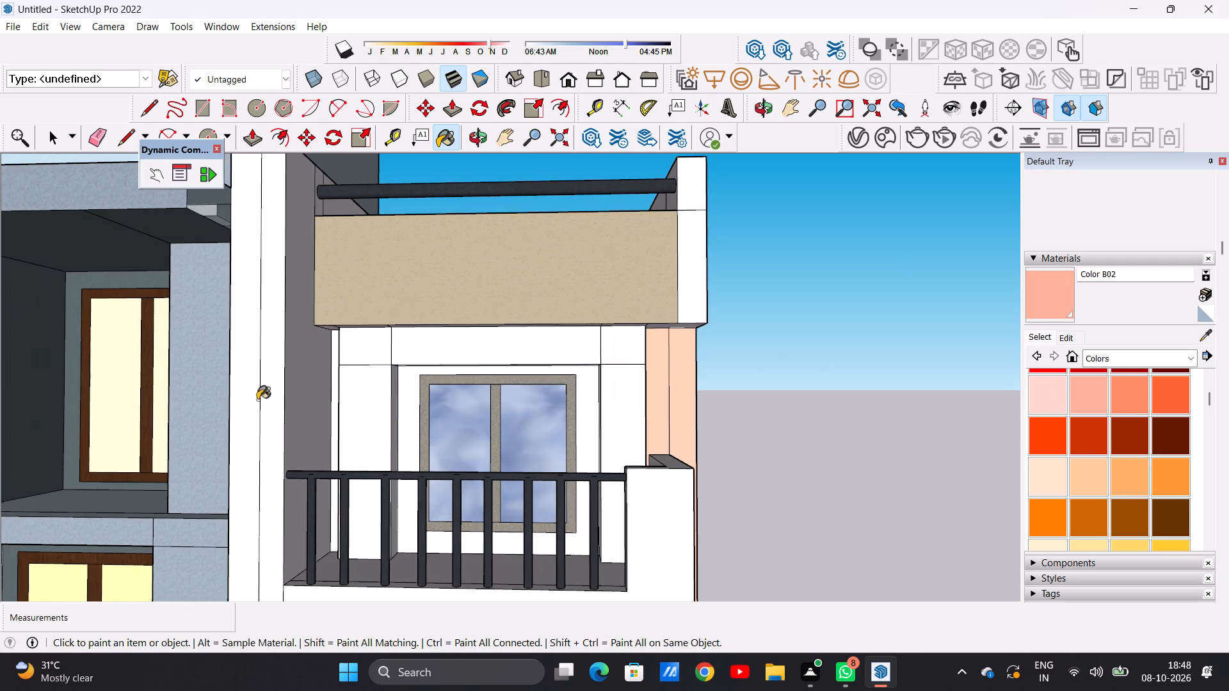
pyautogui.scroll(4, 385, 400)
pyautogui.click(253, 413)
pyautogui.scroll(-4, 259, 408)
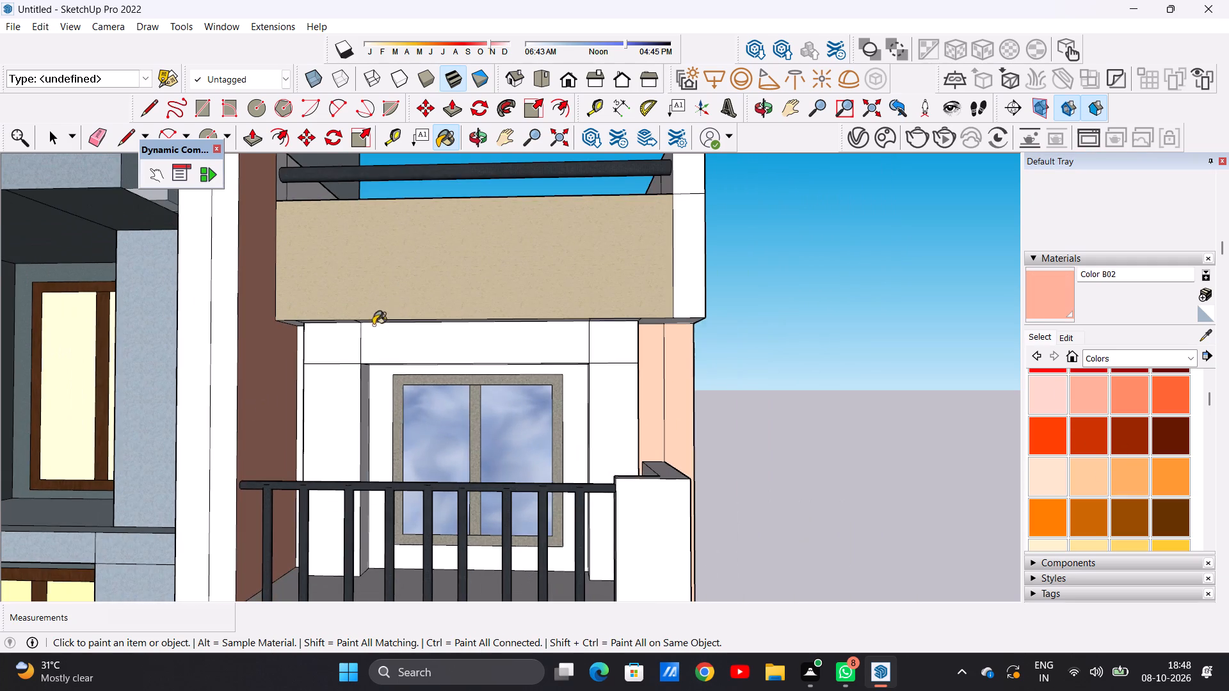
# Paint the narrow wall strip beside the inner side wall and the recessed wall around the window on the top balcony with Color B02.
pyautogui.scroll(4, 369, 335)
pyautogui.scroll(11, 288, 369)
pyautogui.click(266, 356)
pyautogui.scroll(-16, 310, 401)
pyautogui.scroll(8, 412, 437)
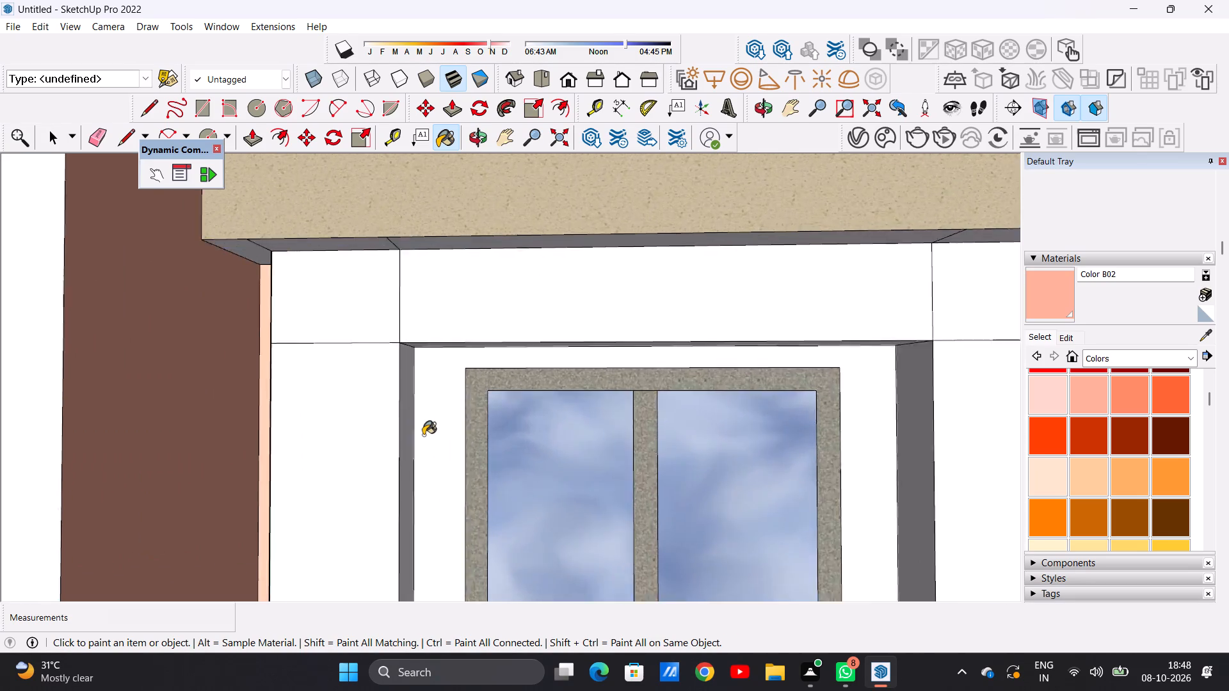
pyautogui.scroll(2, 423, 435)
pyautogui.click(423, 435)
pyautogui.scroll(-10, 429, 452)
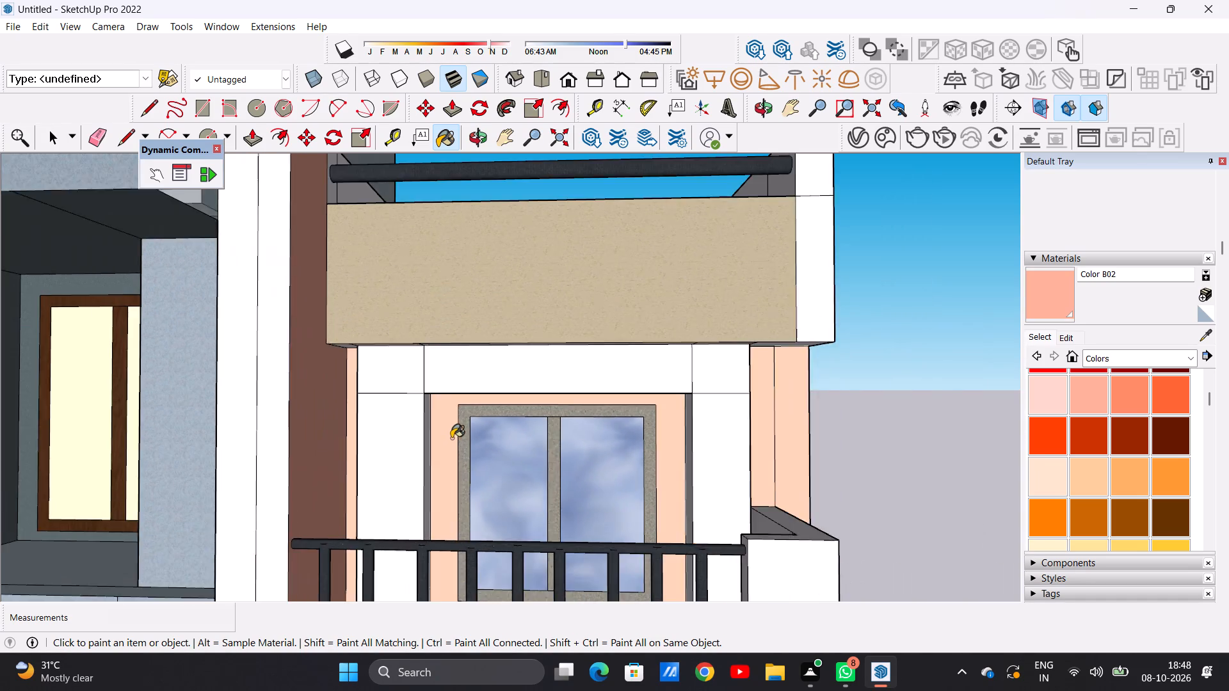
pyautogui.scroll(-9, 451, 438)
pyautogui.scroll(-7, 491, 392)
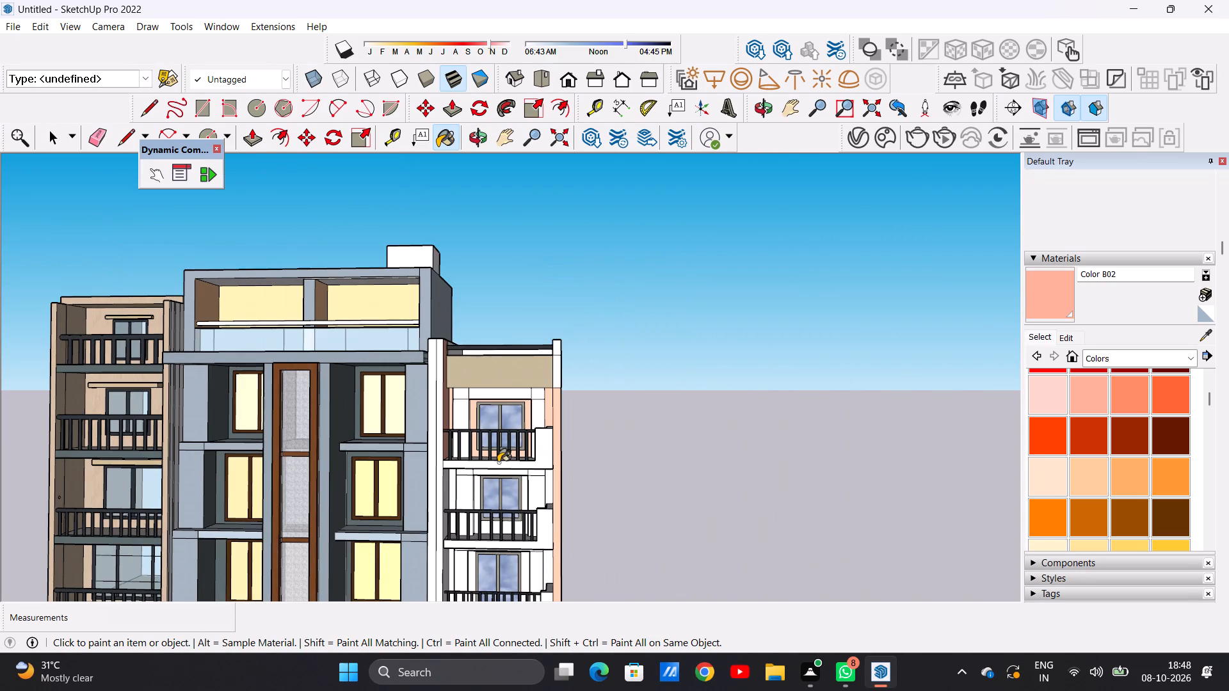
# On the second balcony from the top, paint the narrow wall strips on both sides and the side wall's inner face with Color B02.
pyautogui.scroll(10, 552, 421)
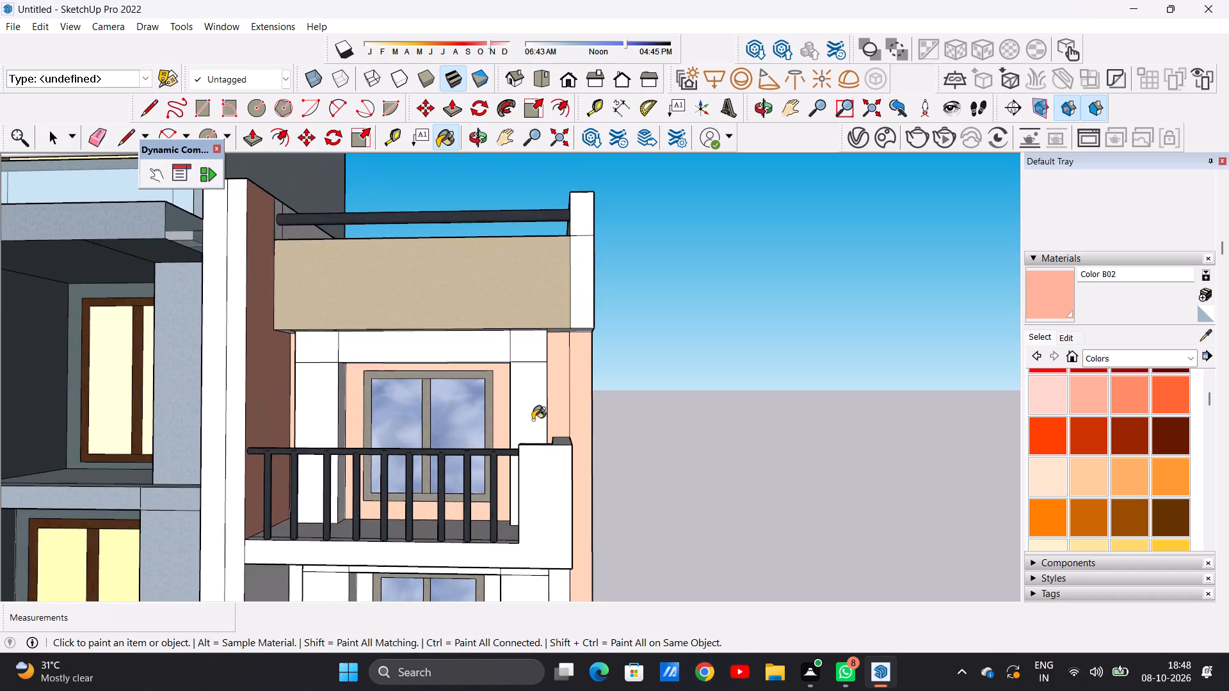
pyautogui.scroll(-8, 533, 420)
pyautogui.scroll(7, 518, 544)
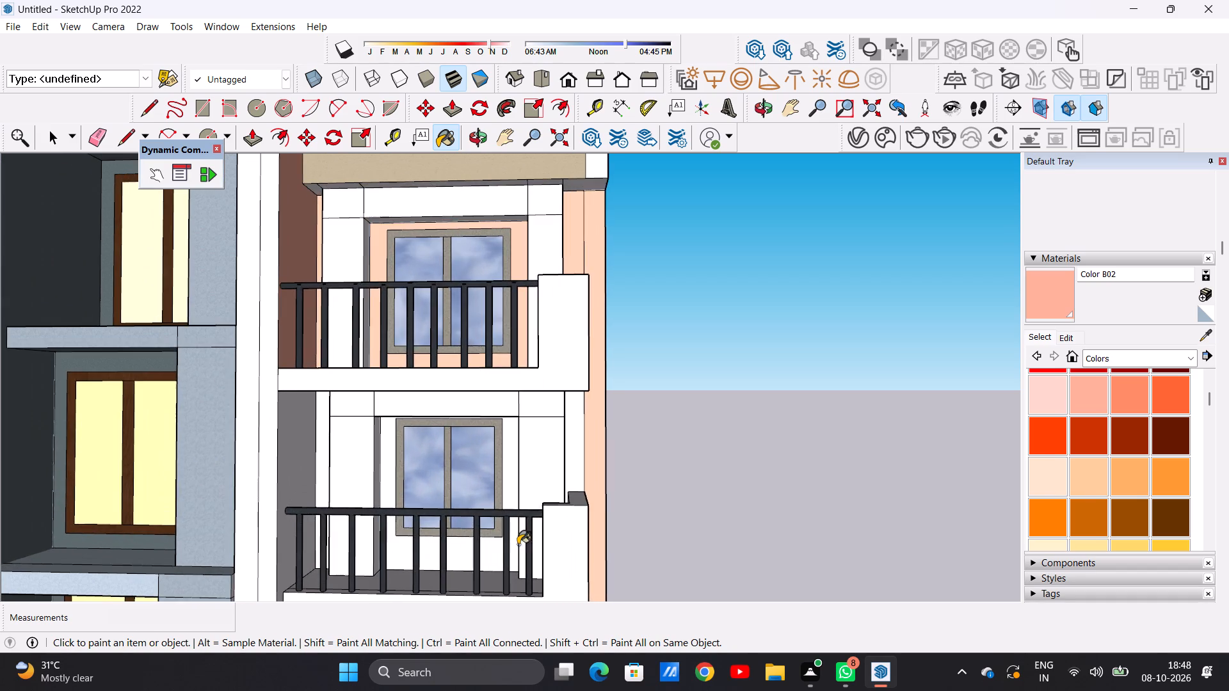
pyautogui.scroll(6, 555, 473)
pyautogui.click(593, 425)
pyautogui.scroll(-4, 581, 437)
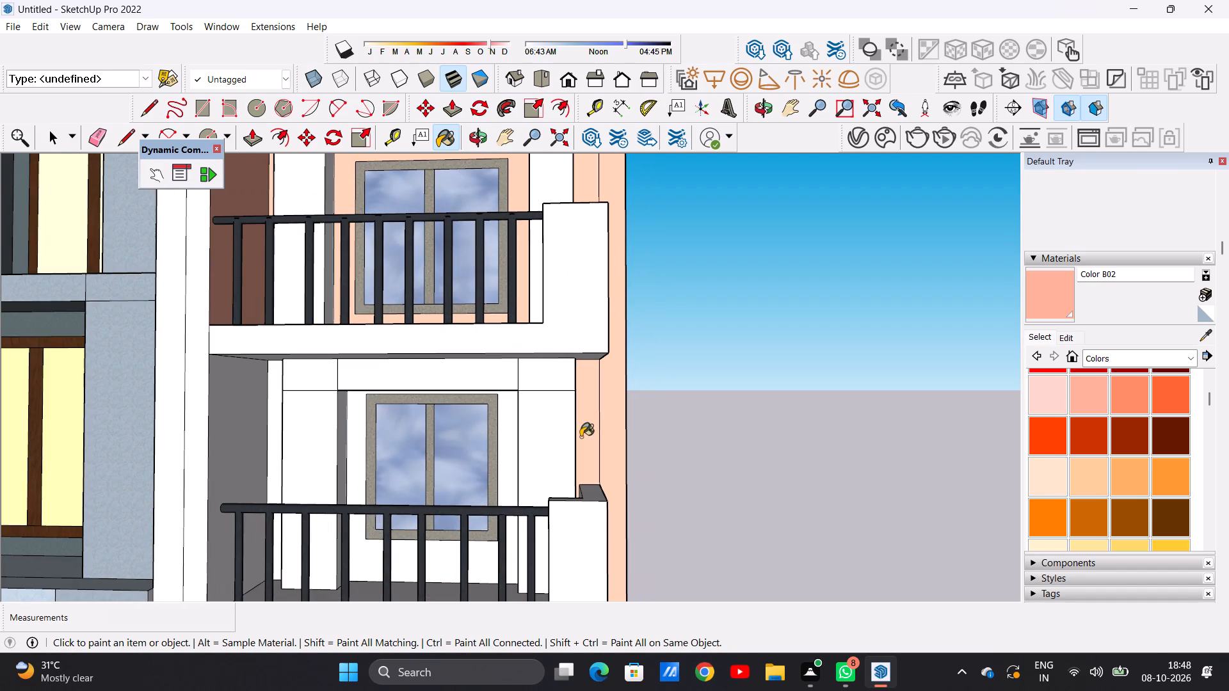
pyautogui.scroll(10, 288, 425)
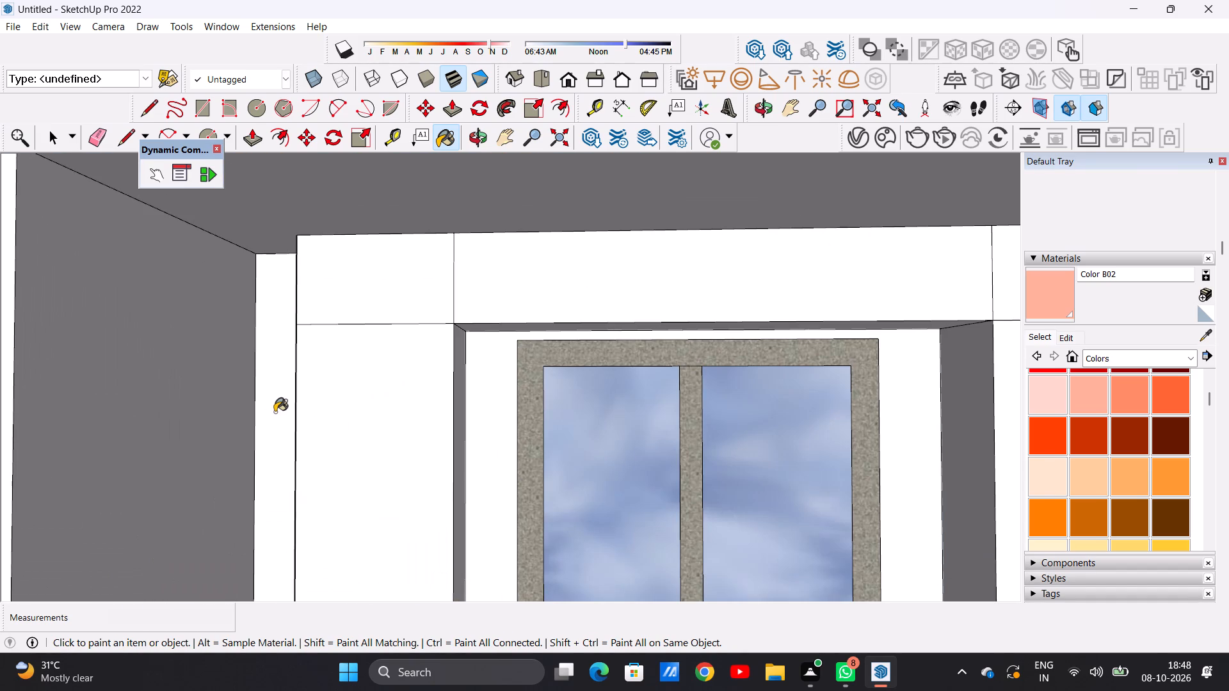
pyautogui.click(275, 412)
pyautogui.click(149, 449)
pyautogui.scroll(-11, 177, 460)
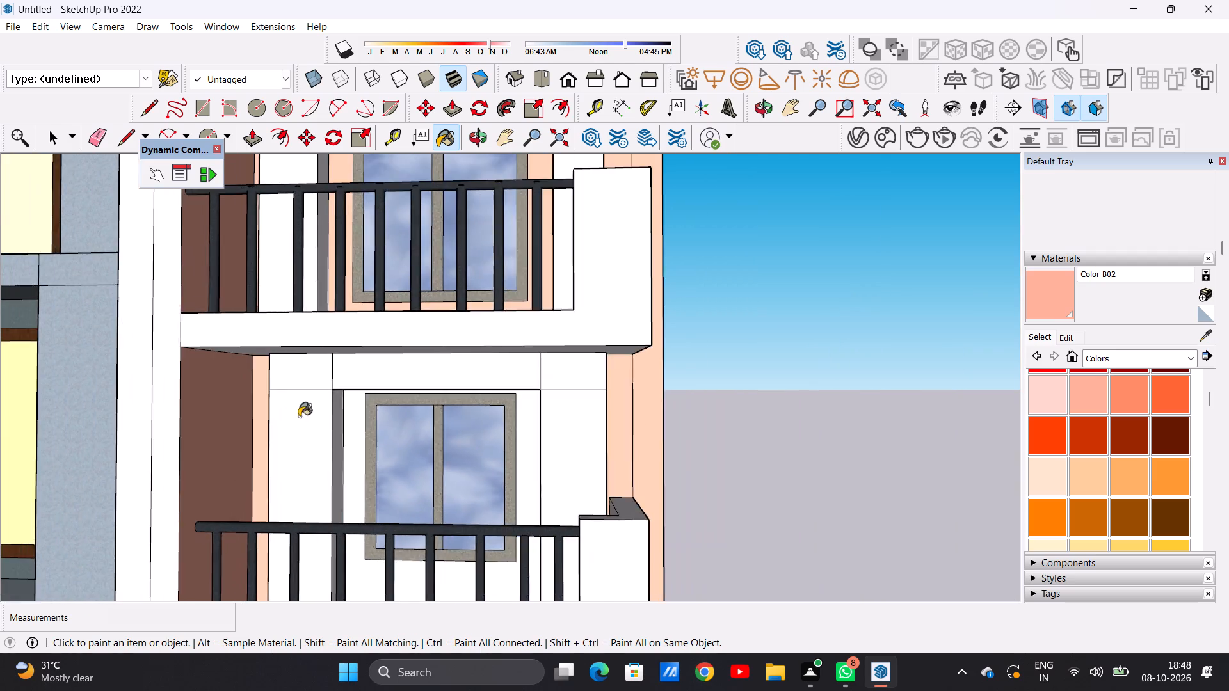
pyautogui.scroll(-8, 299, 417)
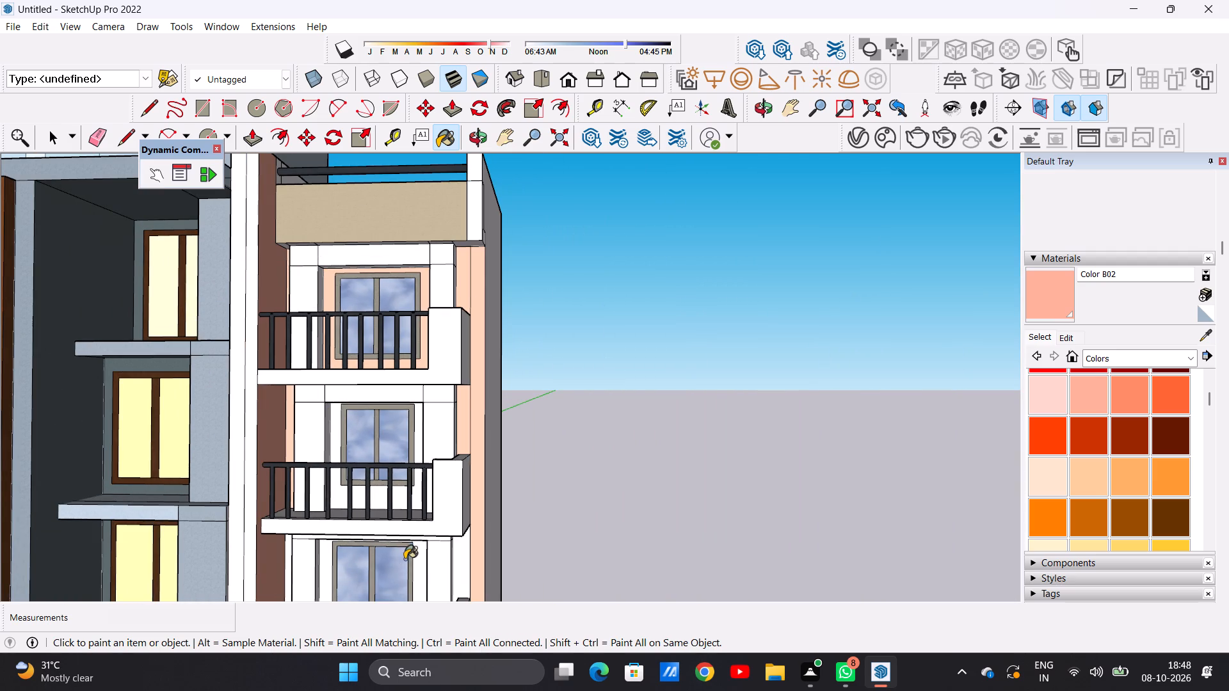
# Paint the narrow wall strips at both ends of the third balcony from the top with Color B02.
pyautogui.scroll(-6, 428, 456)
pyautogui.scroll(5, 415, 553)
pyautogui.scroll(14, 448, 496)
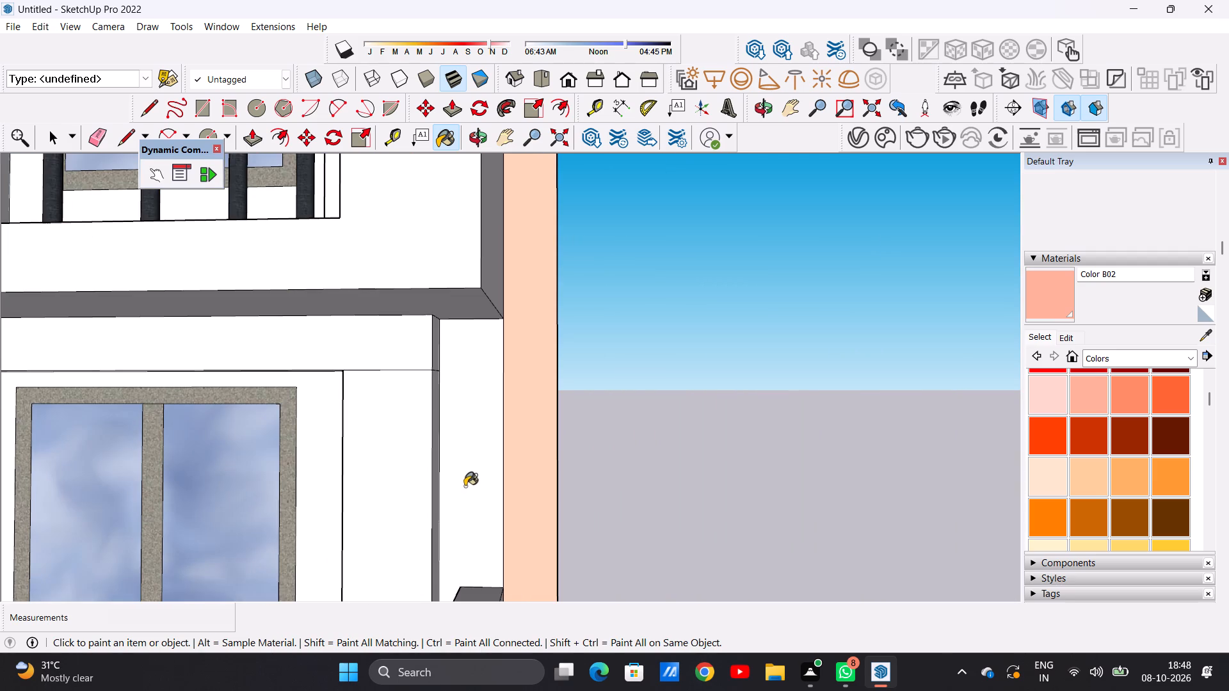
pyautogui.click(466, 486)
pyautogui.scroll(-13, 501, 486)
pyautogui.scroll(7, 308, 486)
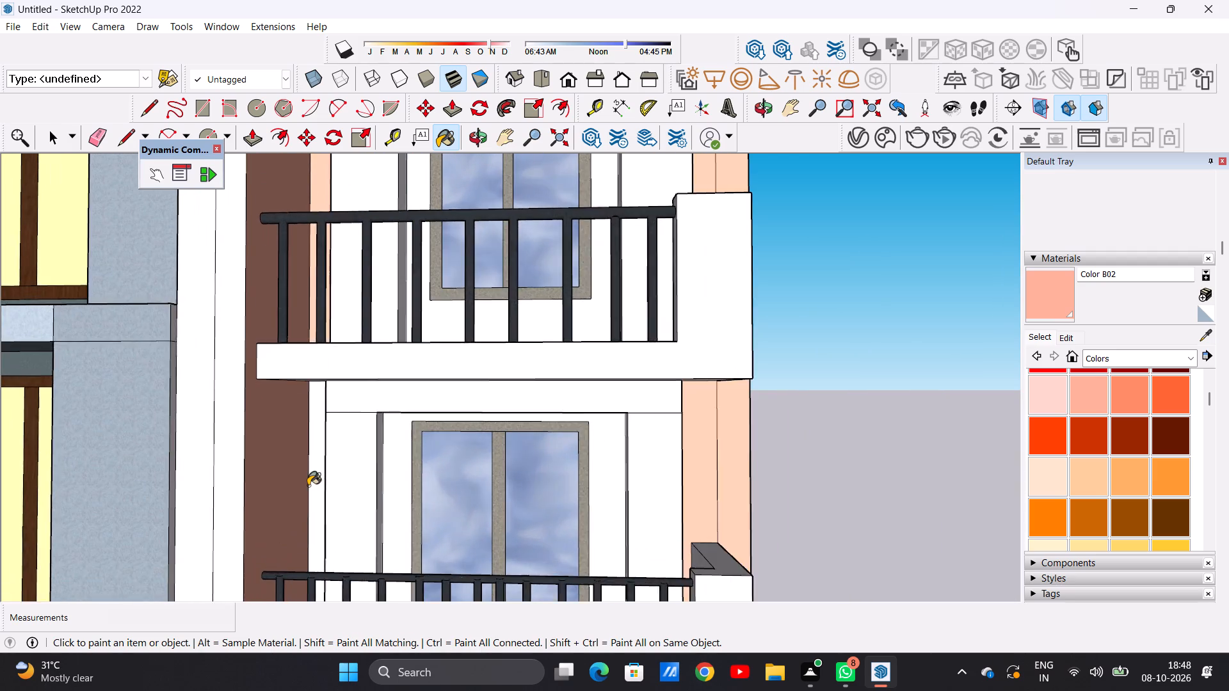
pyautogui.scroll(3, 312, 479)
pyautogui.scroll(-1, 312, 478)
pyautogui.scroll(7, 312, 478)
pyautogui.click(319, 470)
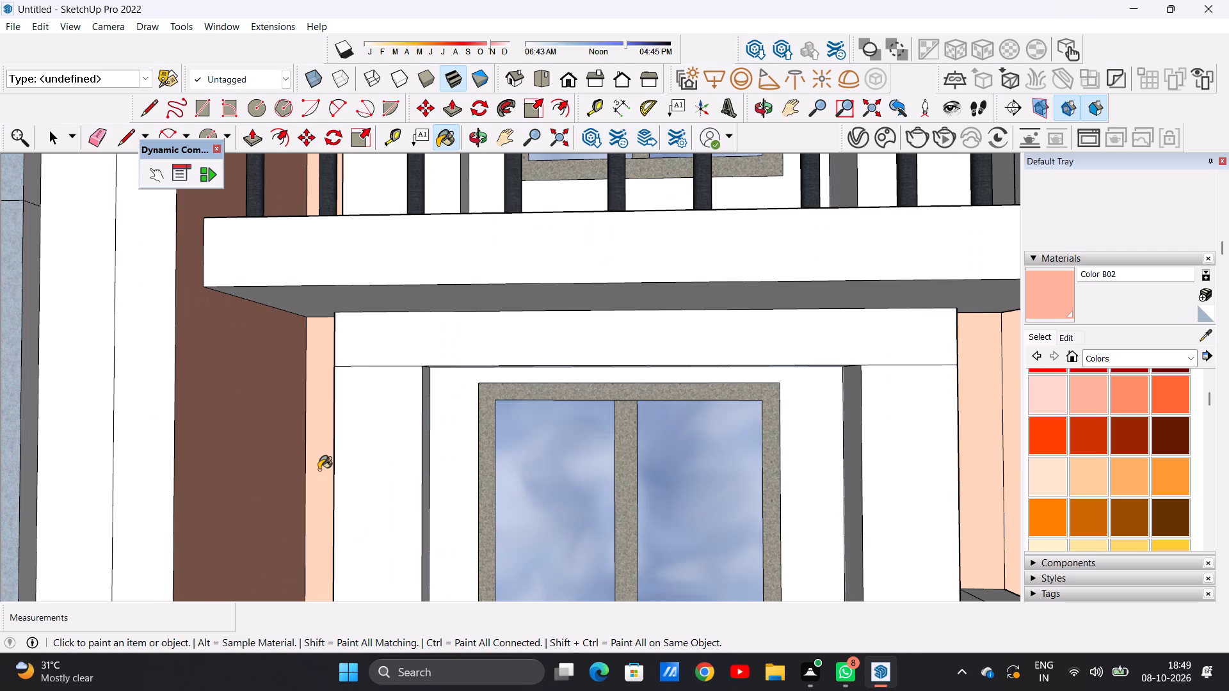
pyautogui.scroll(-3, 325, 469)
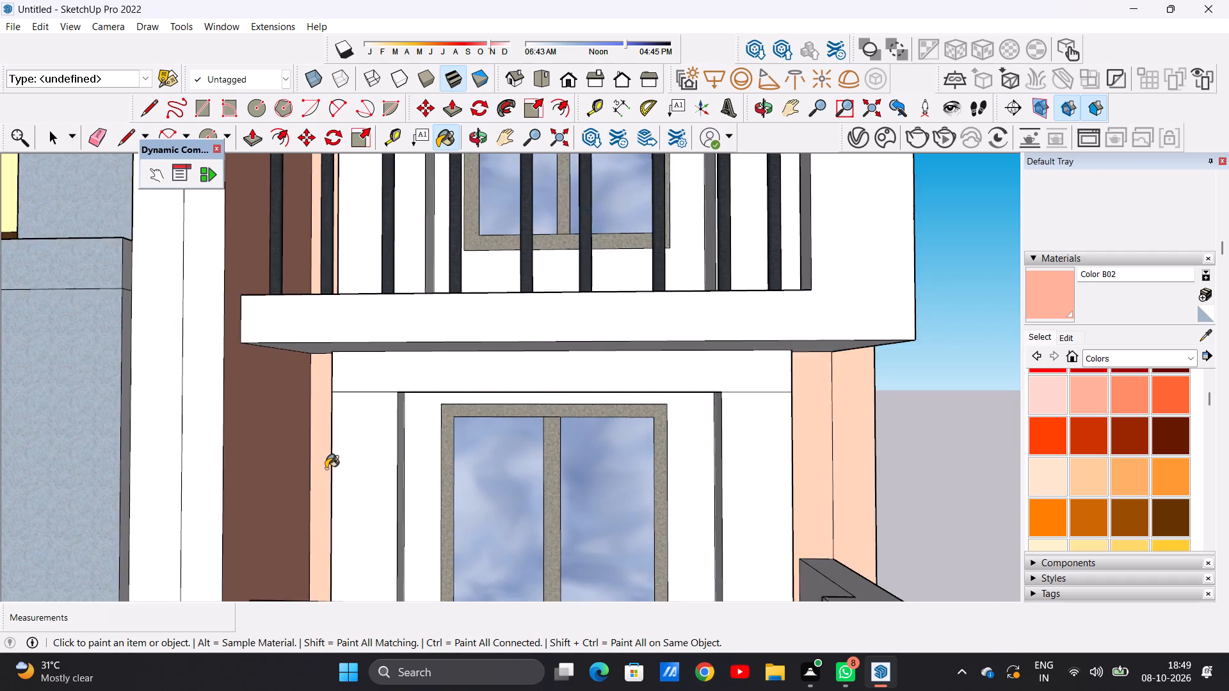
# Paint the narrow wall strips at both ends of the shorter wing's lowest balcony with Color B02.
pyautogui.scroll(-20, 326, 468)
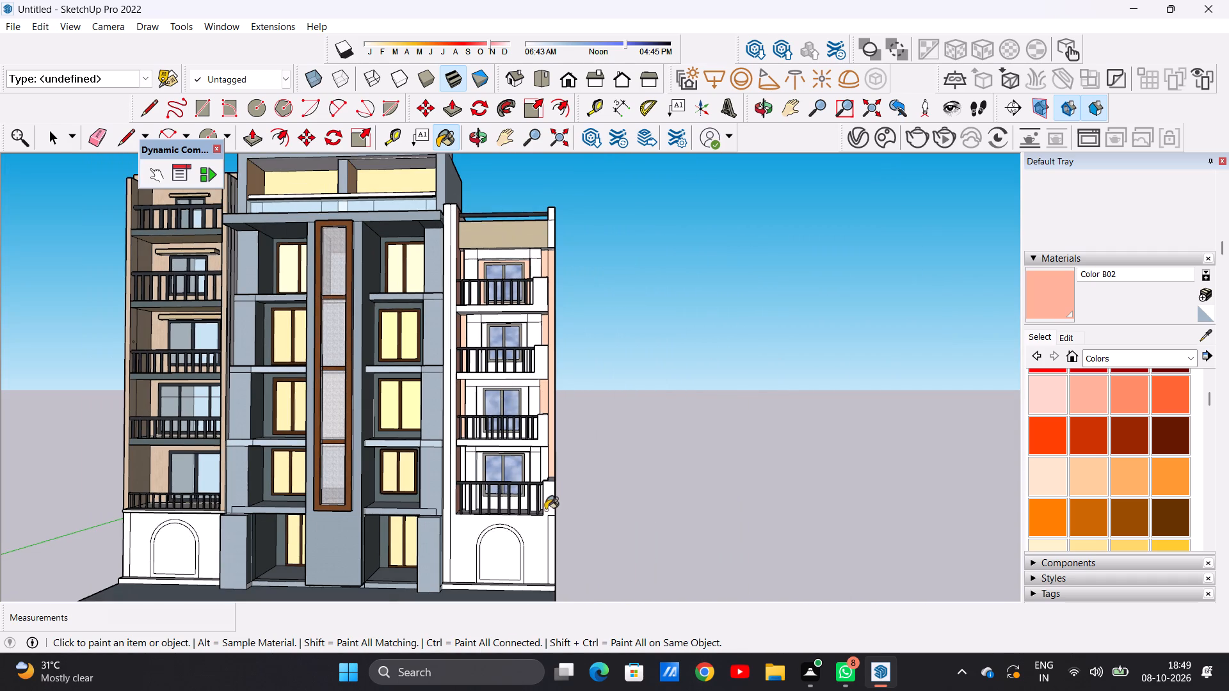
pyautogui.scroll(8, 544, 498)
pyautogui.scroll(8, 543, 412)
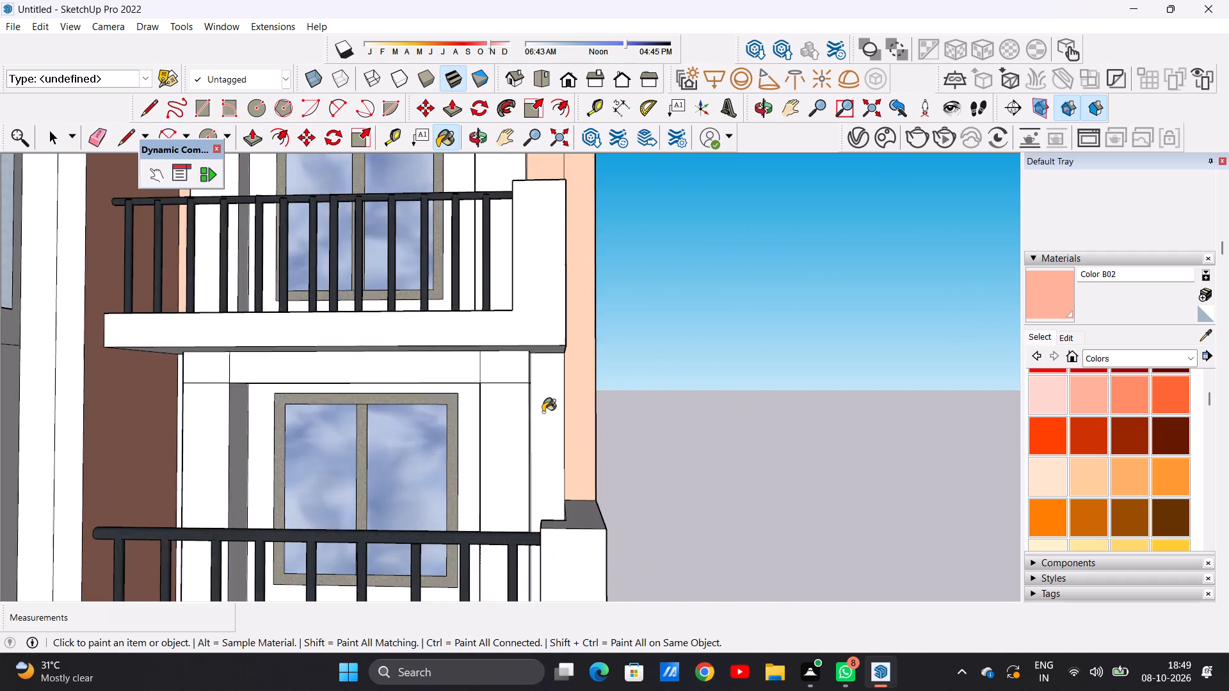
pyautogui.scroll(5, 543, 412)
pyautogui.click(543, 412)
pyautogui.scroll(-8, 555, 415)
pyautogui.scroll(1, 217, 430)
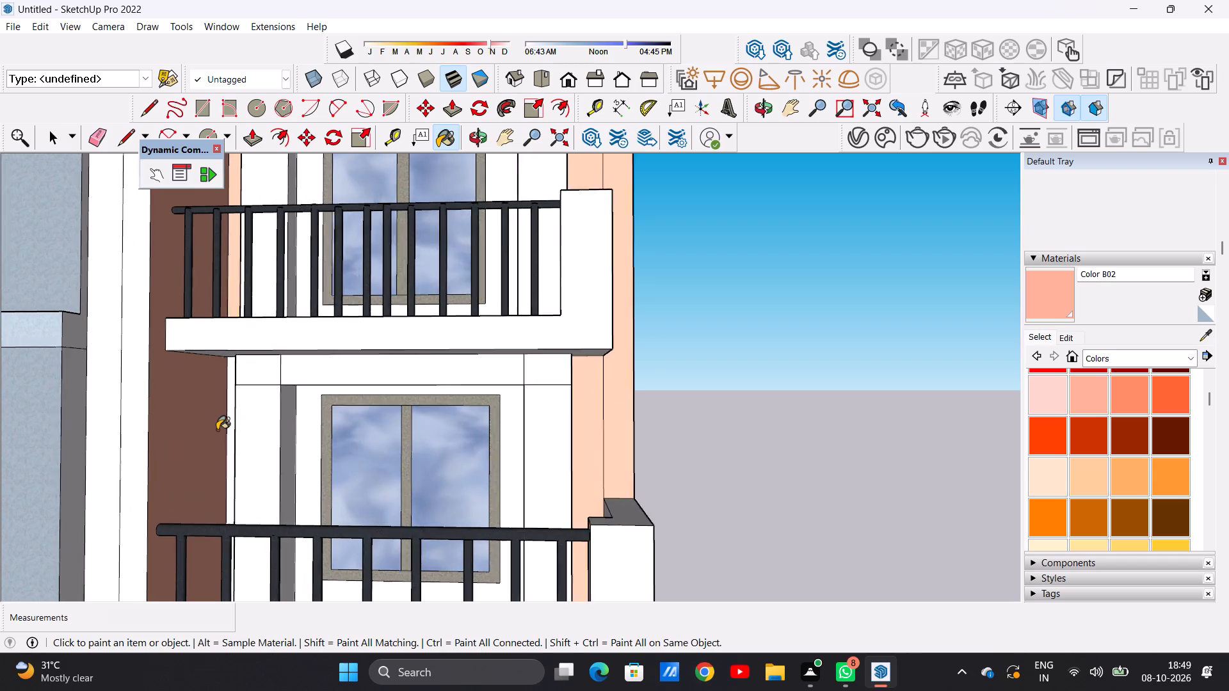
pyautogui.scroll(16, 217, 430)
pyautogui.click(233, 401)
pyautogui.scroll(-3, 280, 453)
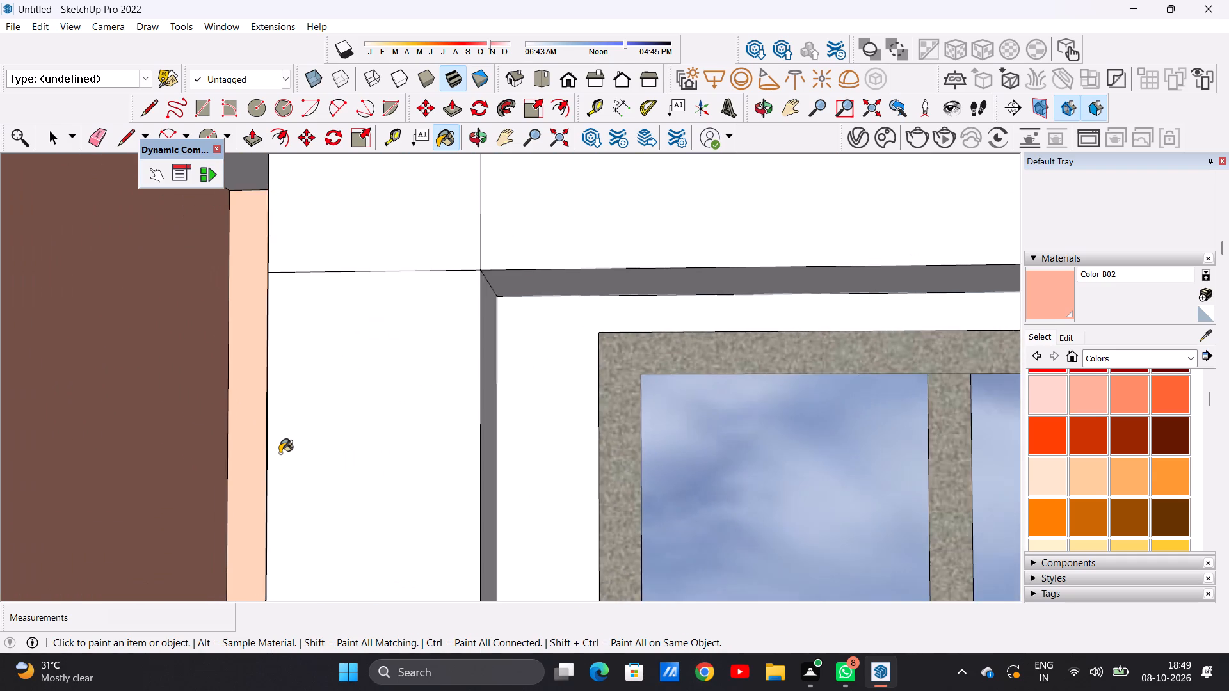
pyautogui.scroll(-20, 280, 453)
pyautogui.scroll(-3, 280, 453)
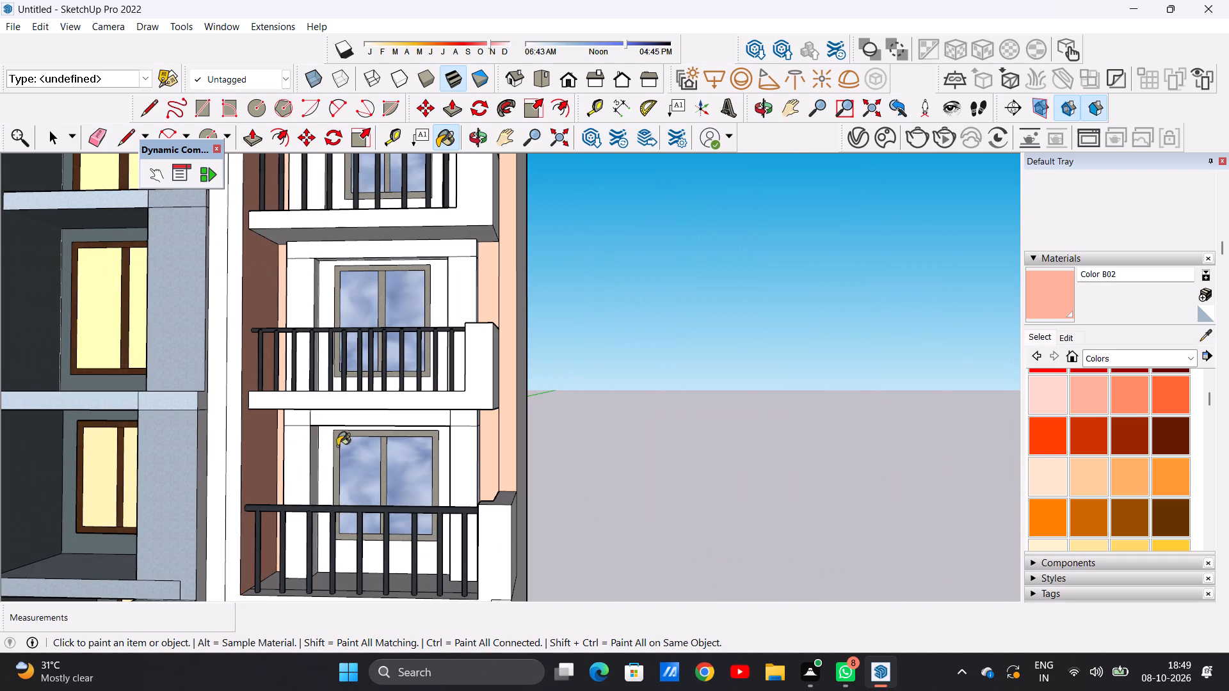
# Paint the recessed walls around the windows on the shorter wing's three lower balconies with Color B02, working upward from the lowest.
pyautogui.scroll(-10, 353, 460)
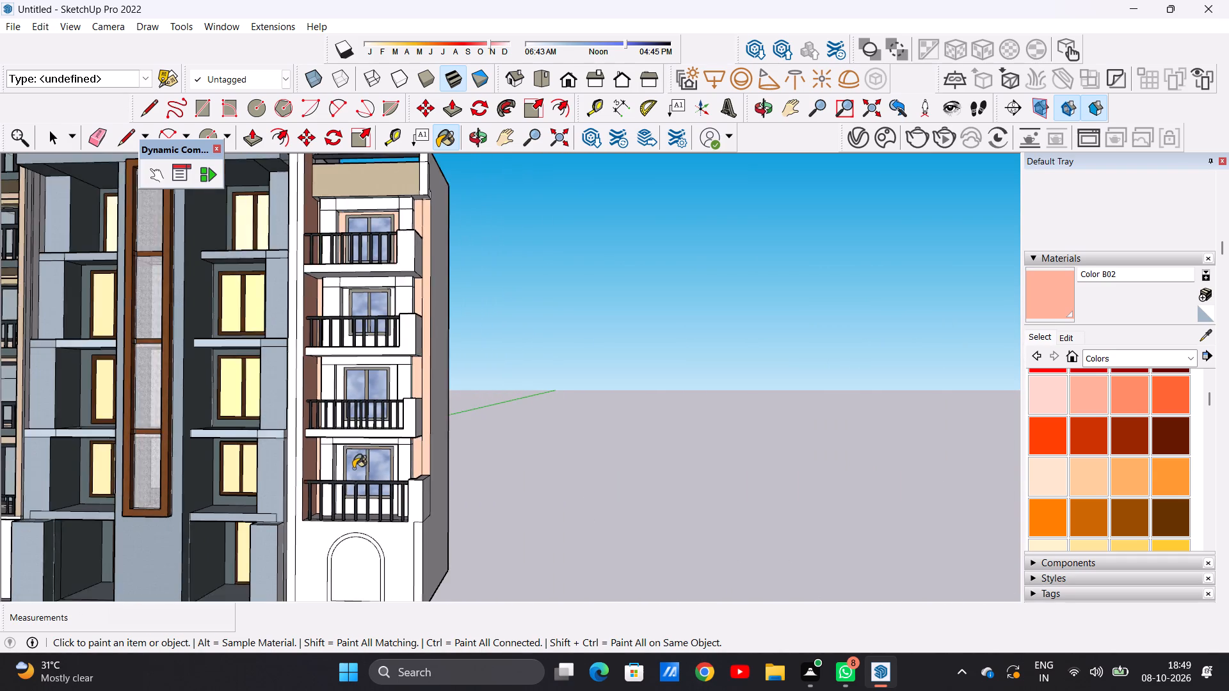
pyautogui.scroll(14, 337, 472)
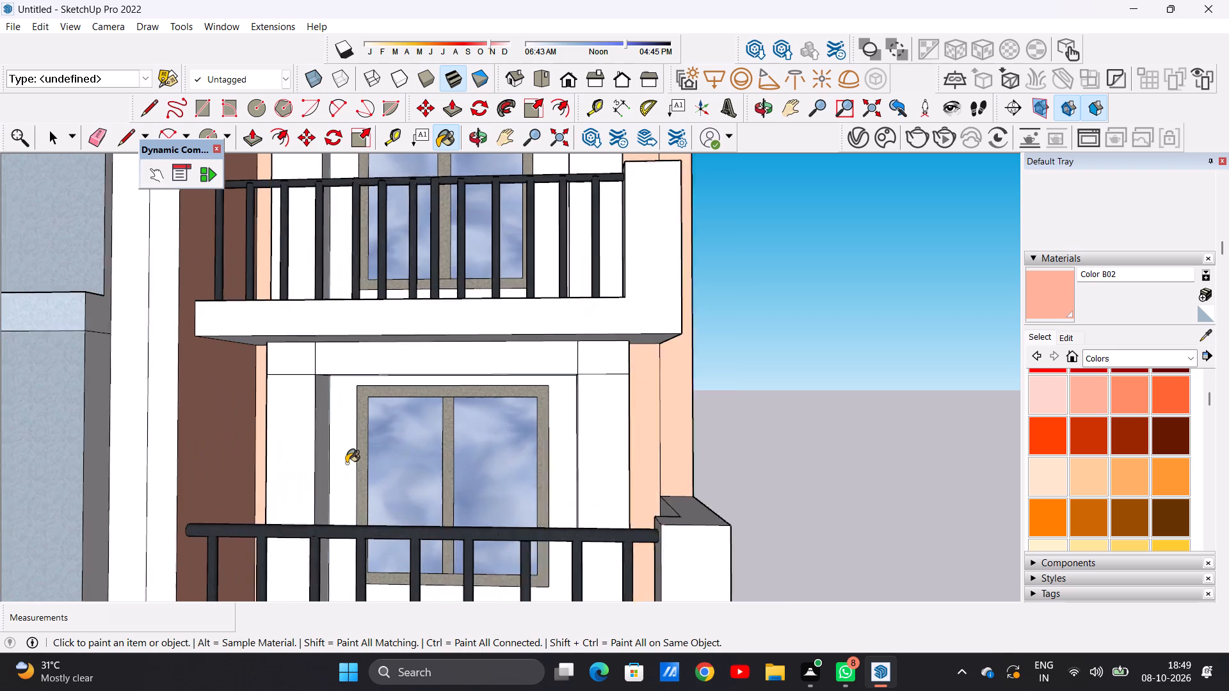
pyautogui.scroll(2, 346, 463)
pyautogui.click(344, 456)
pyautogui.scroll(-3, 344, 457)
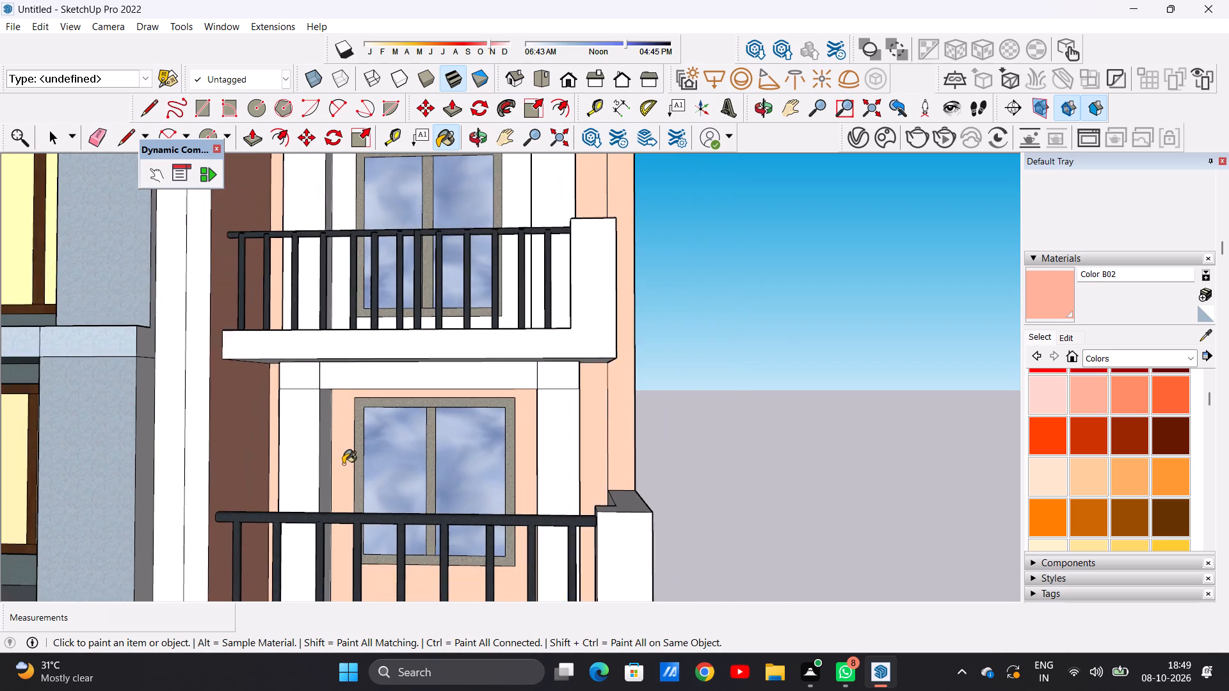
pyautogui.scroll(-11, 343, 464)
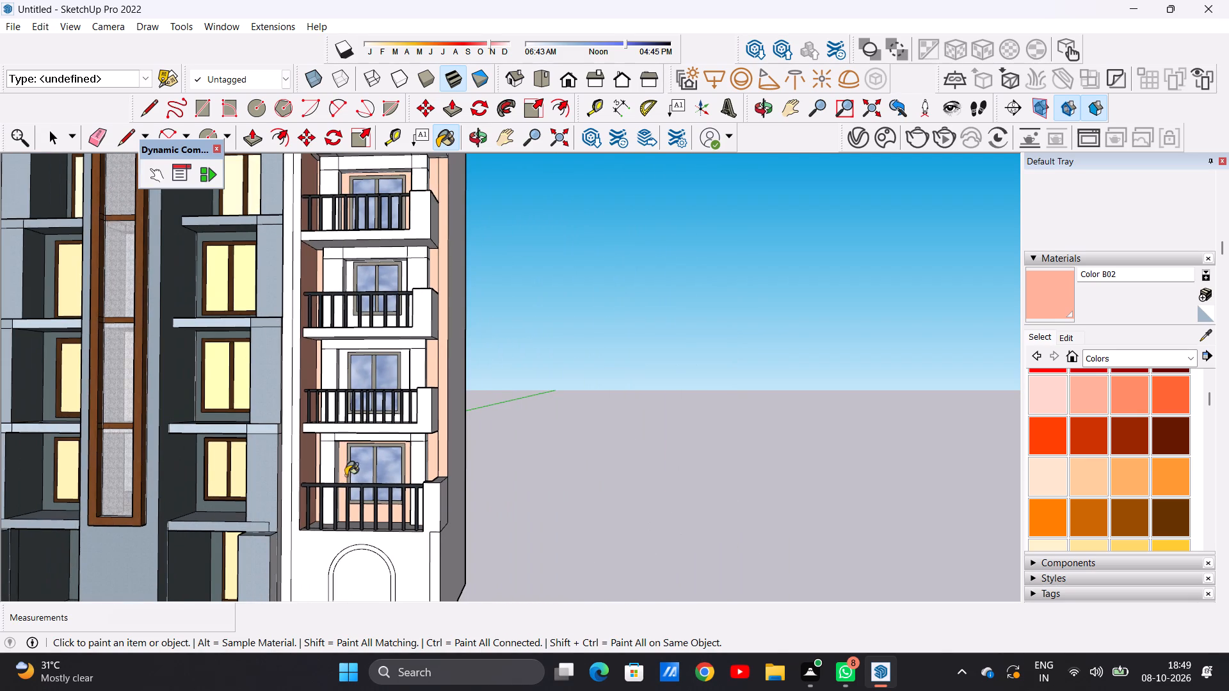
pyautogui.scroll(12, 402, 356)
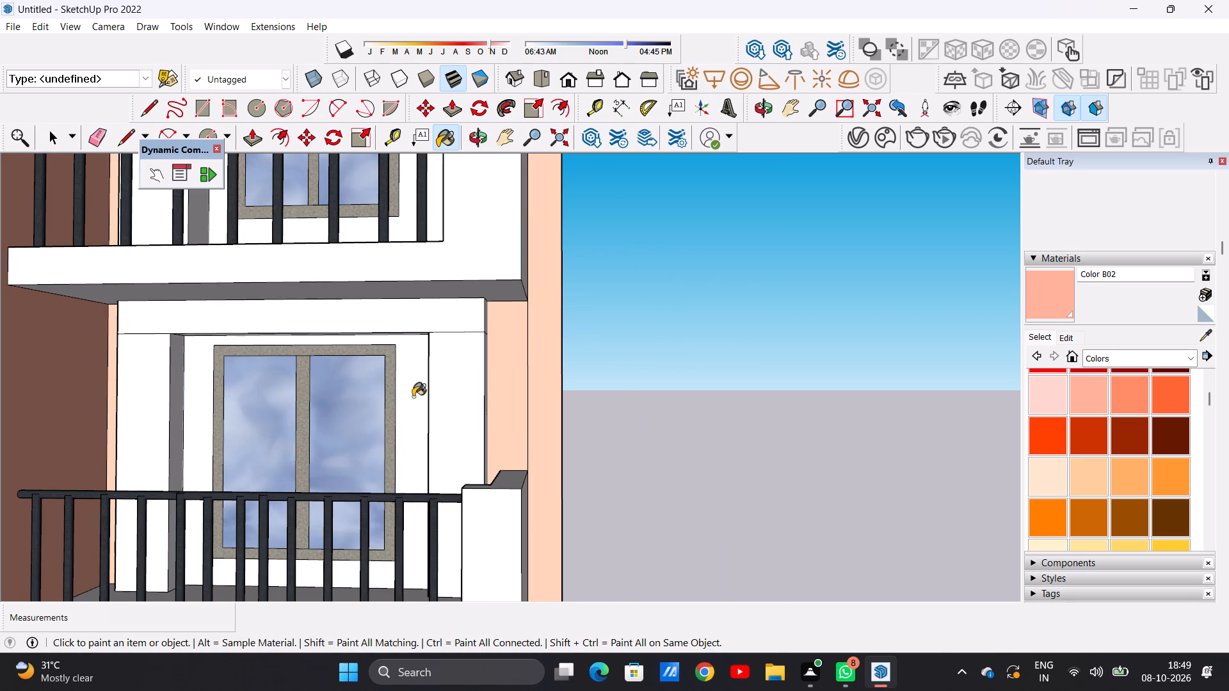
pyautogui.click(413, 397)
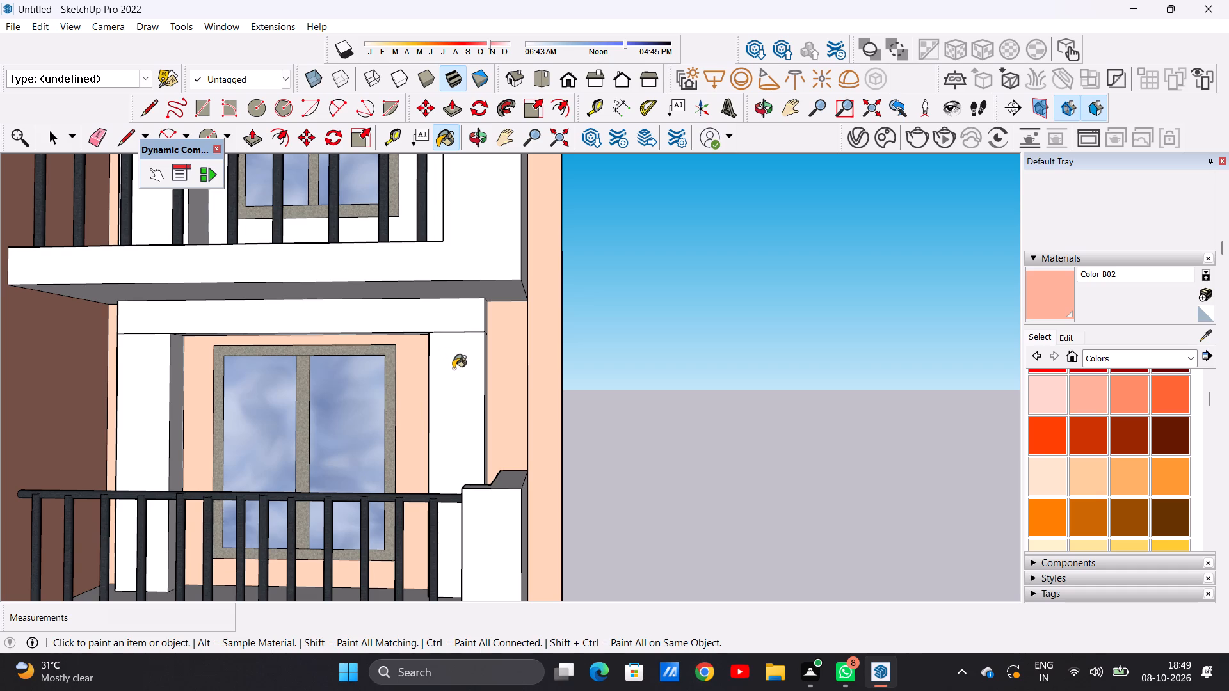
pyautogui.scroll(-13, 428, 369)
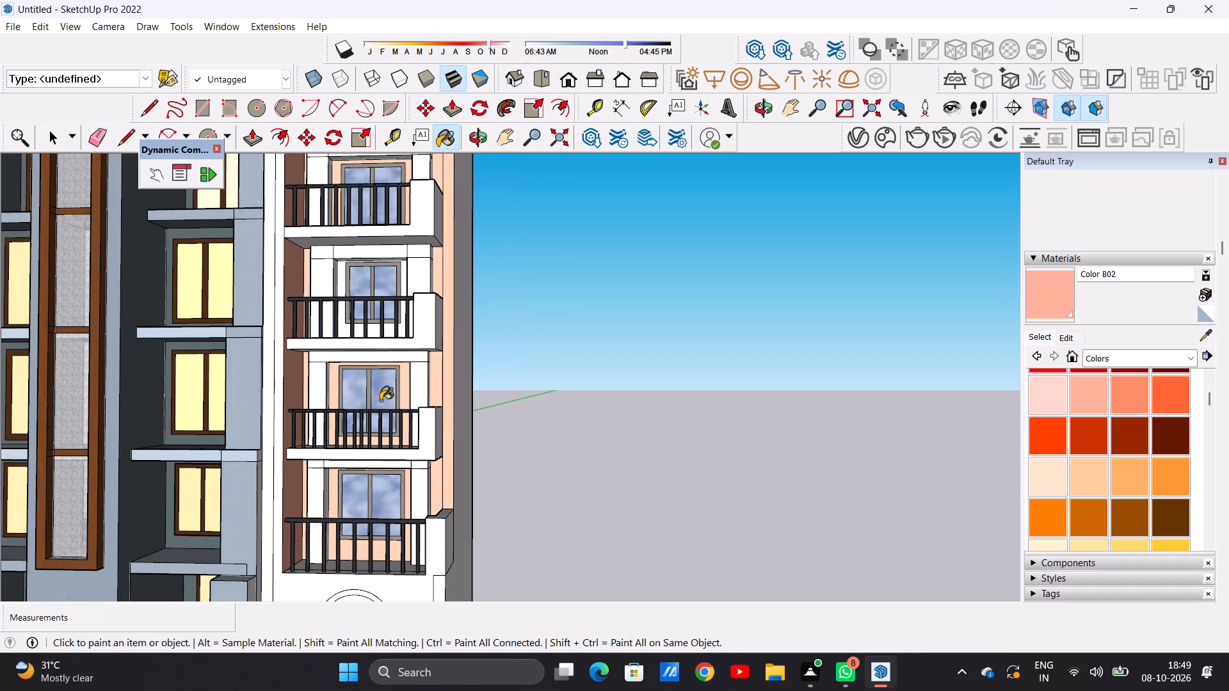
pyautogui.scroll(19, 401, 268)
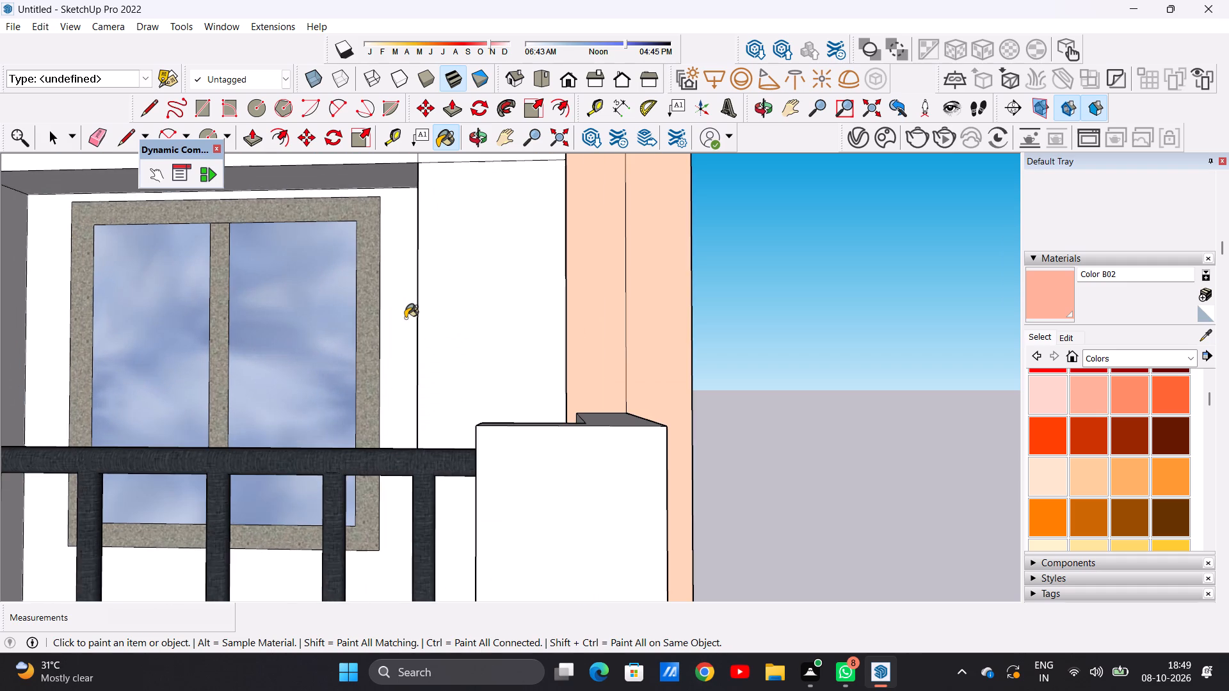
pyautogui.click(405, 318)
pyautogui.scroll(-19, 388, 332)
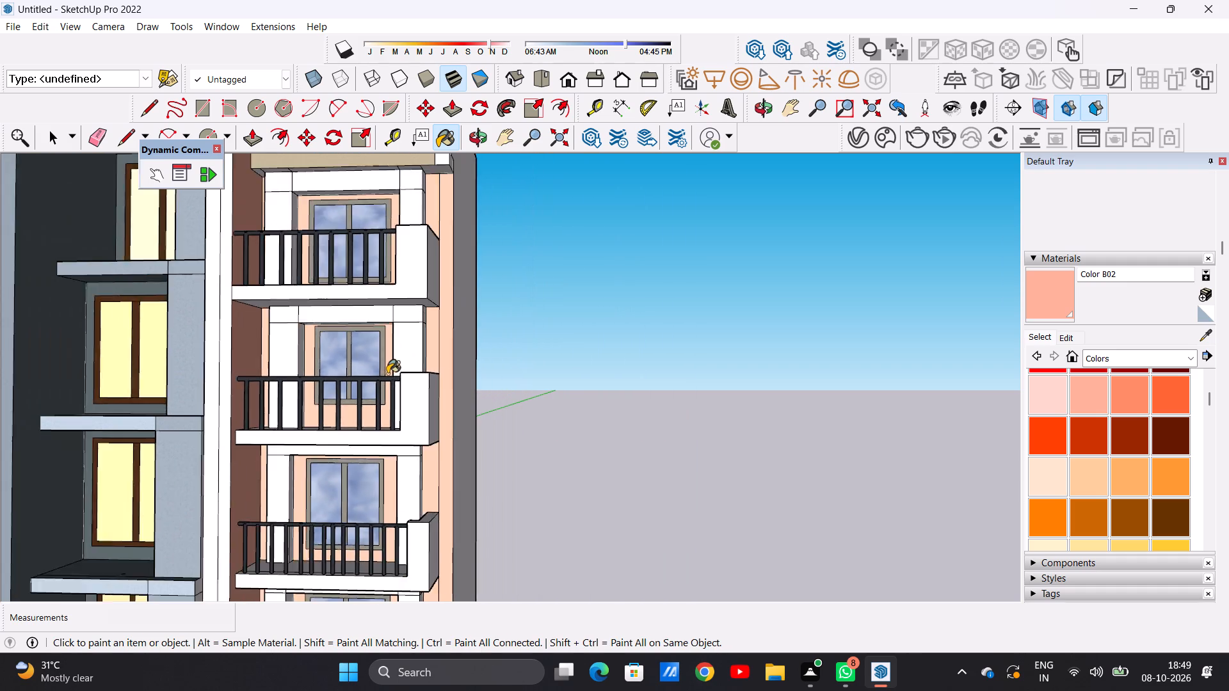
# Examine the shorter wing's painted walls, then its top balcony, window frame surround and parapet from several angles and distances.
pyautogui.scroll(-3, 387, 374)
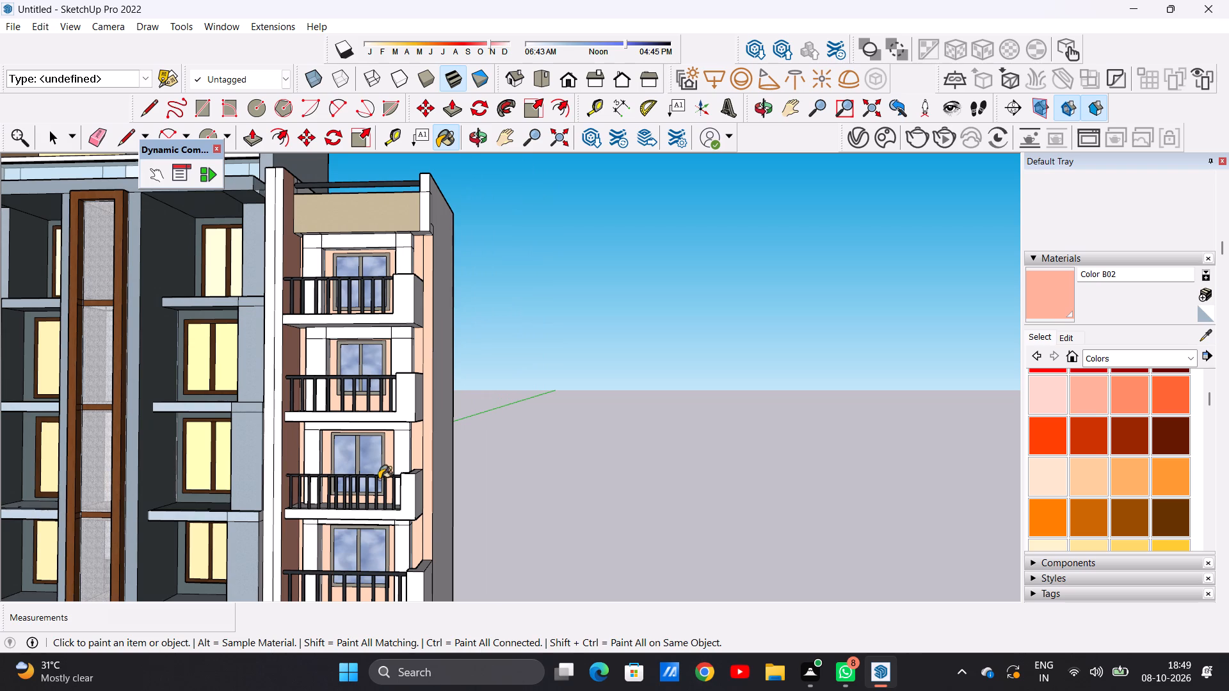
pyautogui.scroll(-11, 377, 460)
pyautogui.scroll(3, 366, 406)
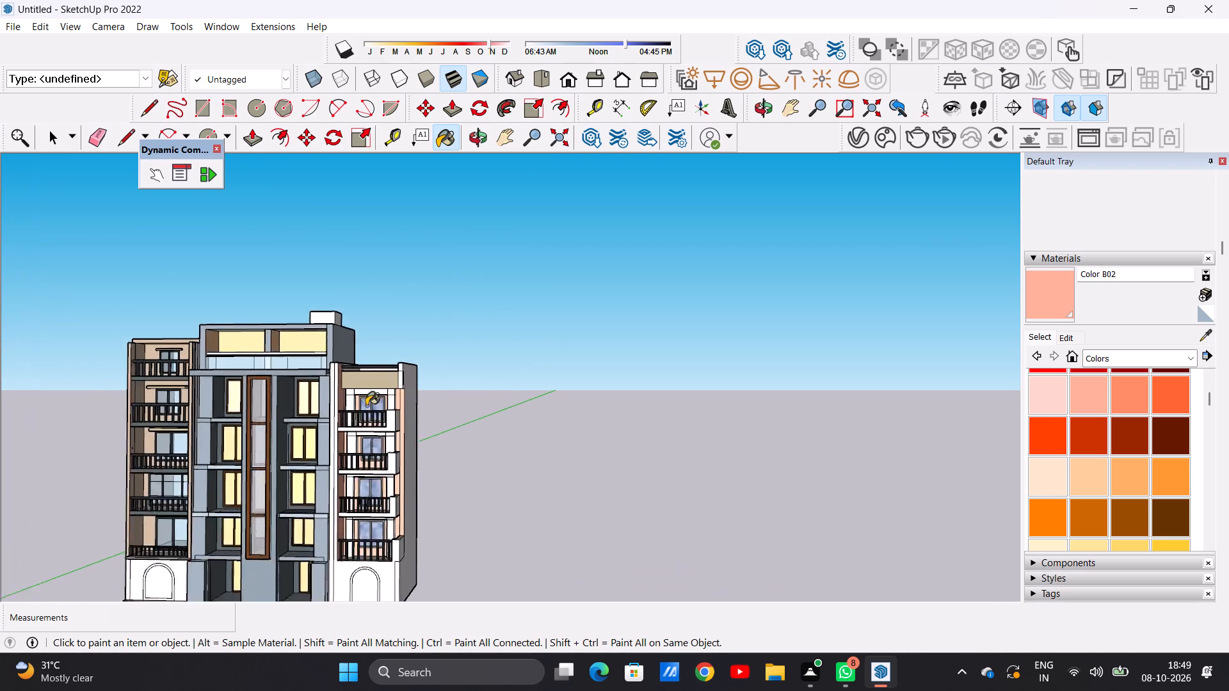
pyautogui.scroll(14, 366, 406)
pyautogui.moveTo(324, 449); pyautogui.dragTo(357, 530, button='middle')
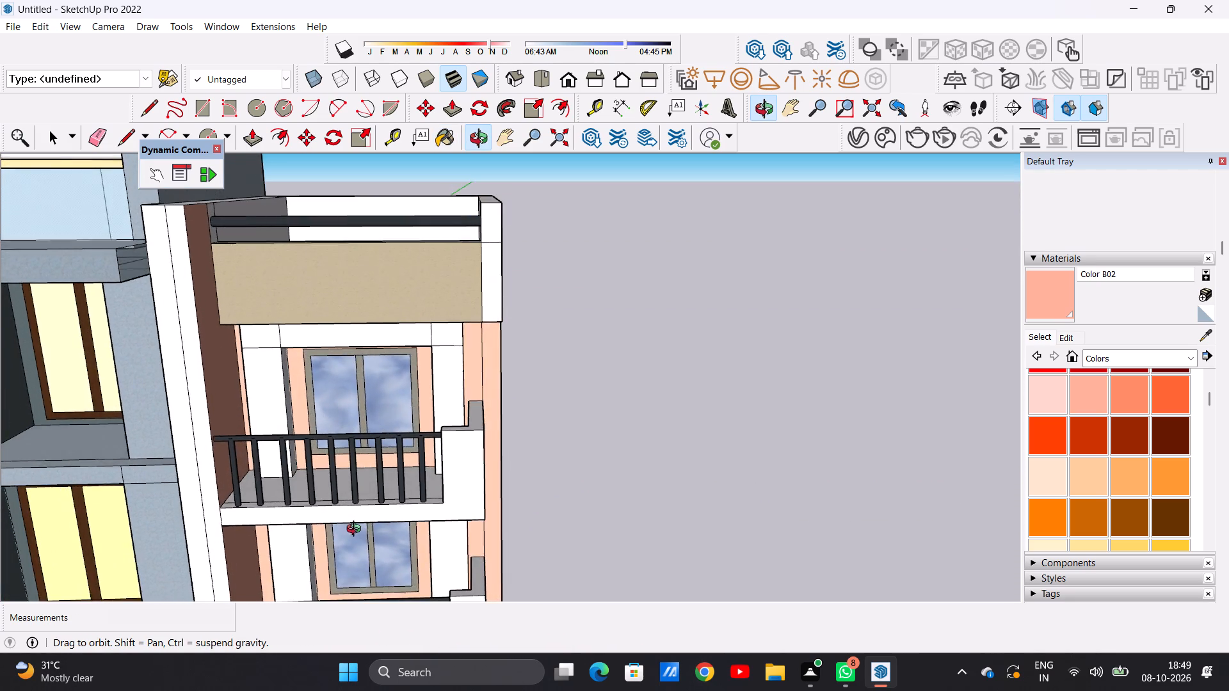
pyautogui.moveTo(357, 530); pyautogui.dragTo(349, 505, button='middle')
pyautogui.scroll(-4, 349, 505)
pyautogui.moveTo(406, 426); pyautogui.dragTo(431, 389, button='middle')
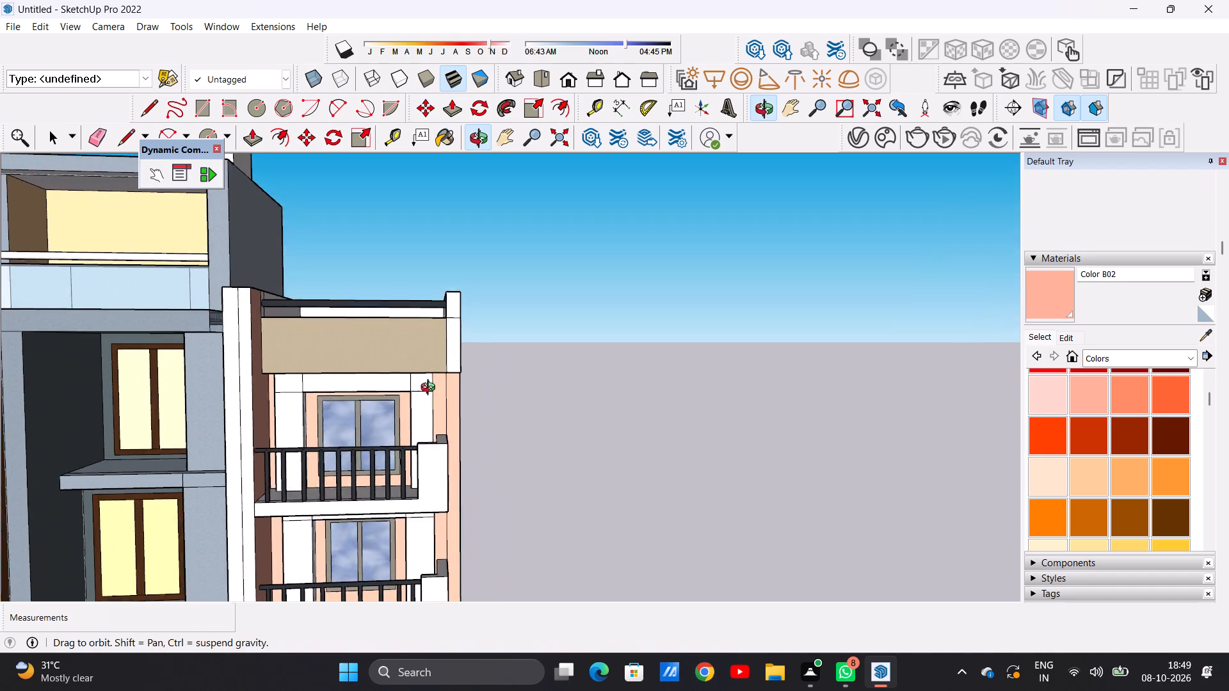
pyautogui.moveTo(431, 389); pyautogui.dragTo(414, 371, button='middle')
pyautogui.scroll(8, 412, 409)
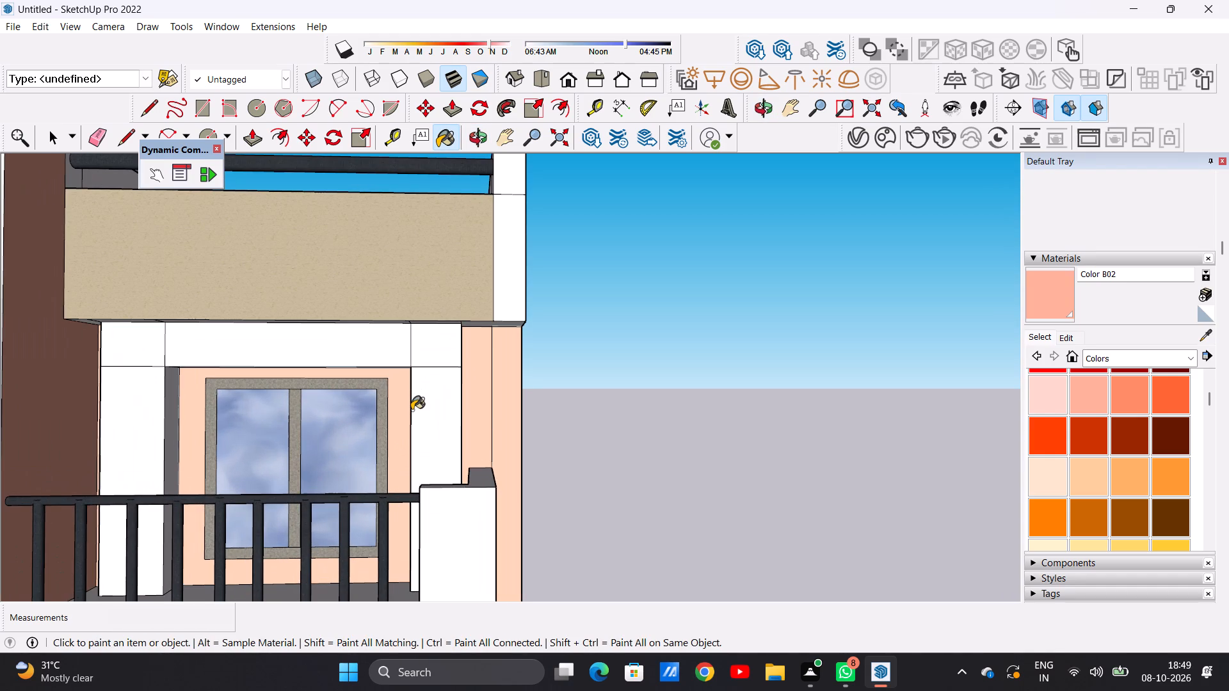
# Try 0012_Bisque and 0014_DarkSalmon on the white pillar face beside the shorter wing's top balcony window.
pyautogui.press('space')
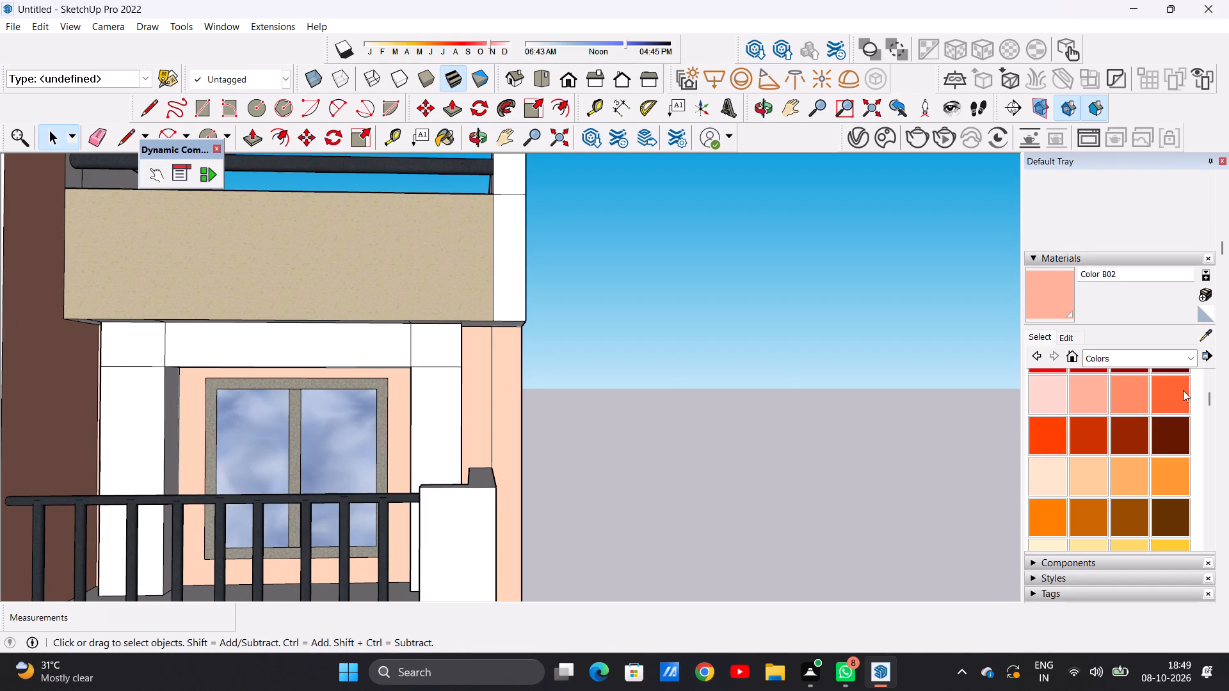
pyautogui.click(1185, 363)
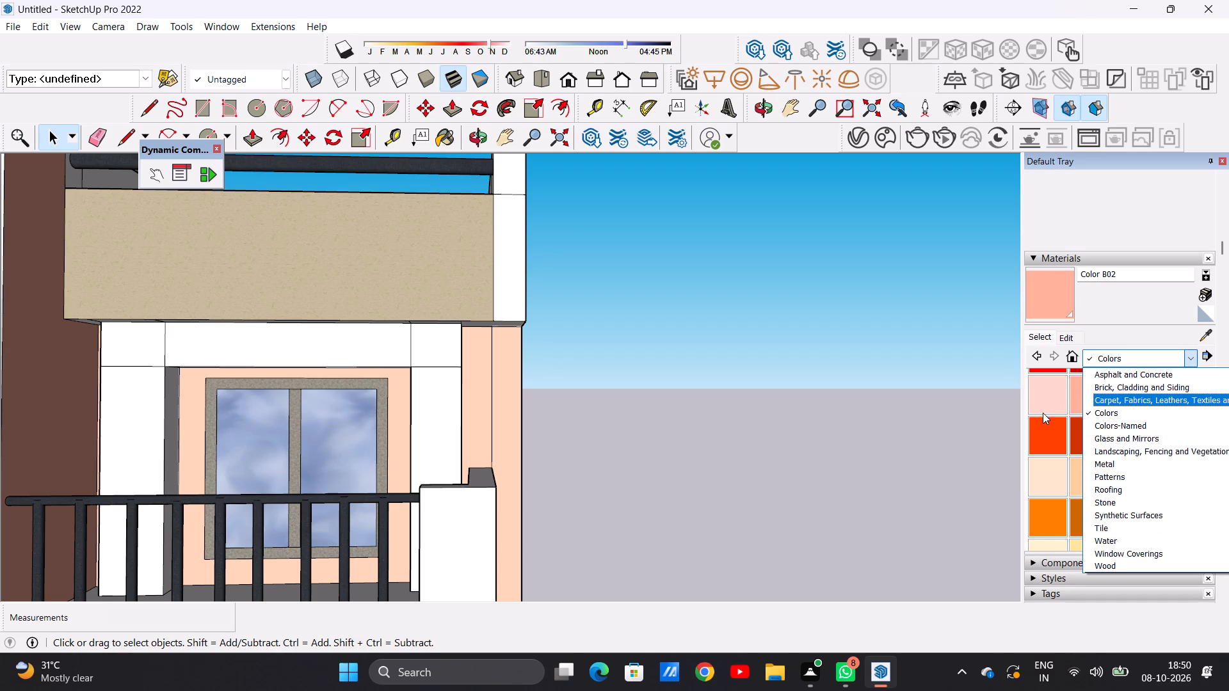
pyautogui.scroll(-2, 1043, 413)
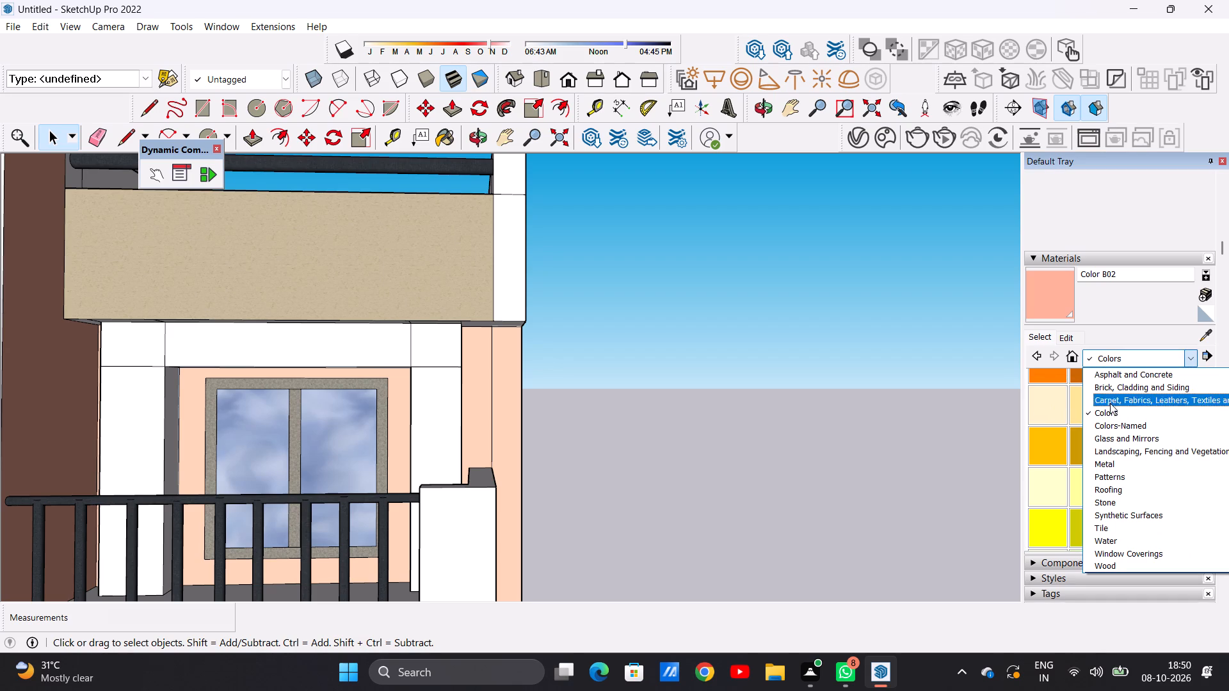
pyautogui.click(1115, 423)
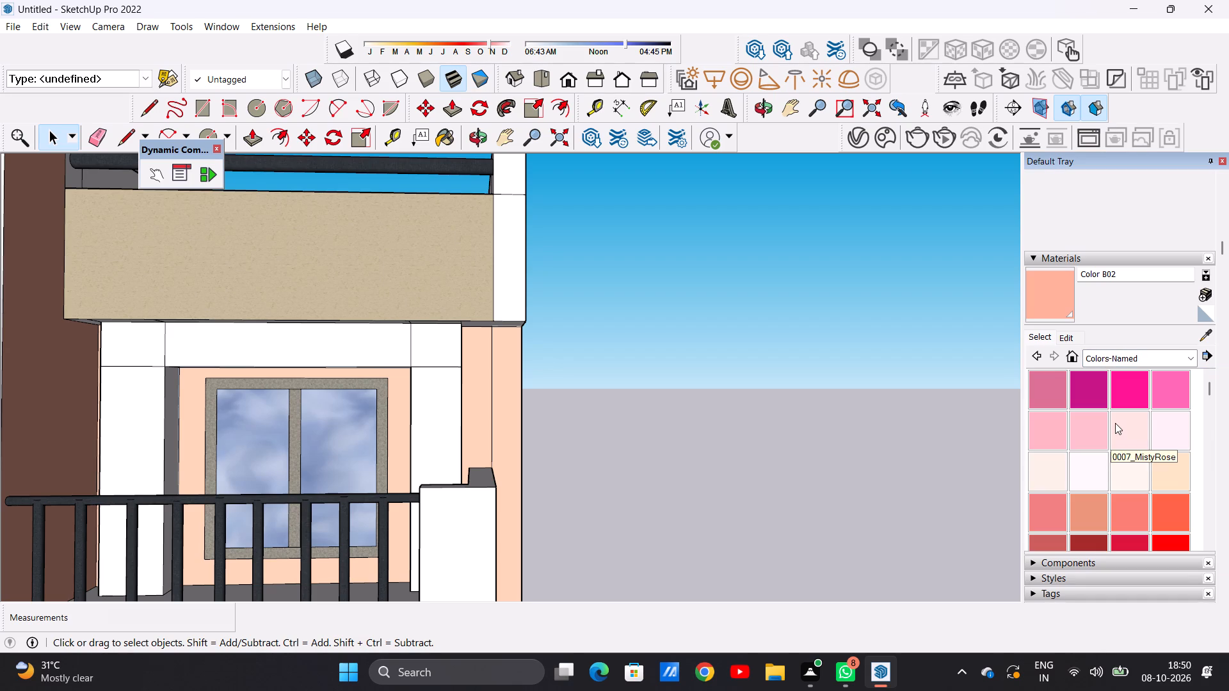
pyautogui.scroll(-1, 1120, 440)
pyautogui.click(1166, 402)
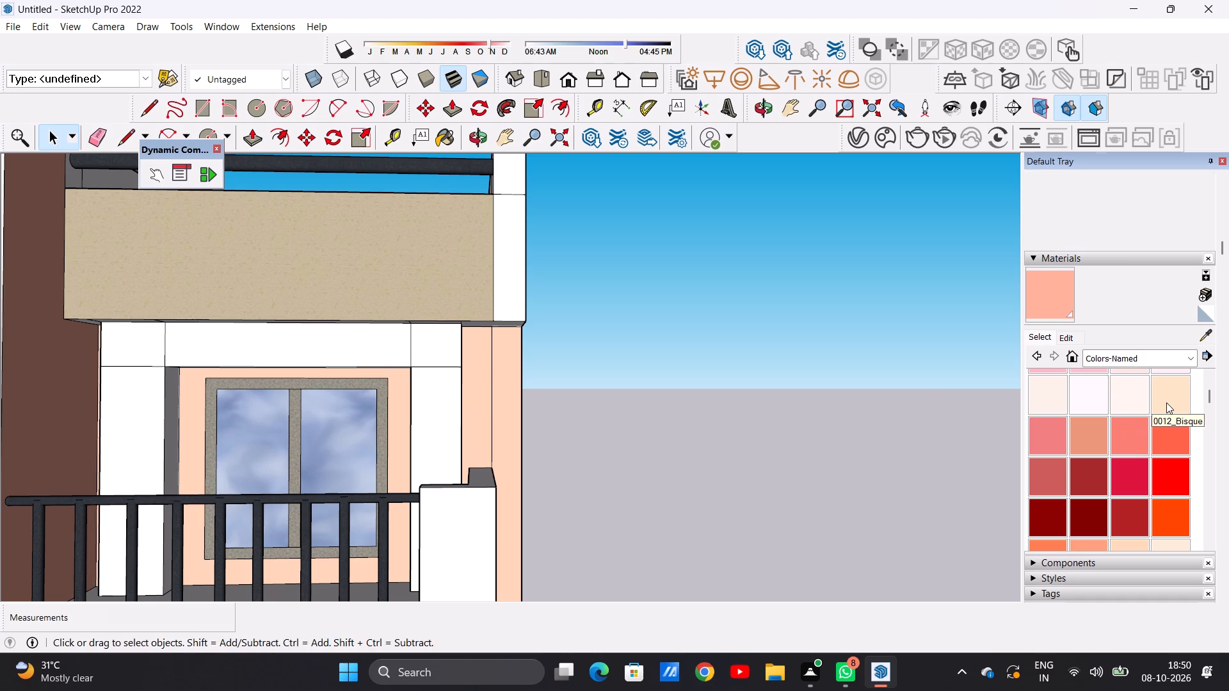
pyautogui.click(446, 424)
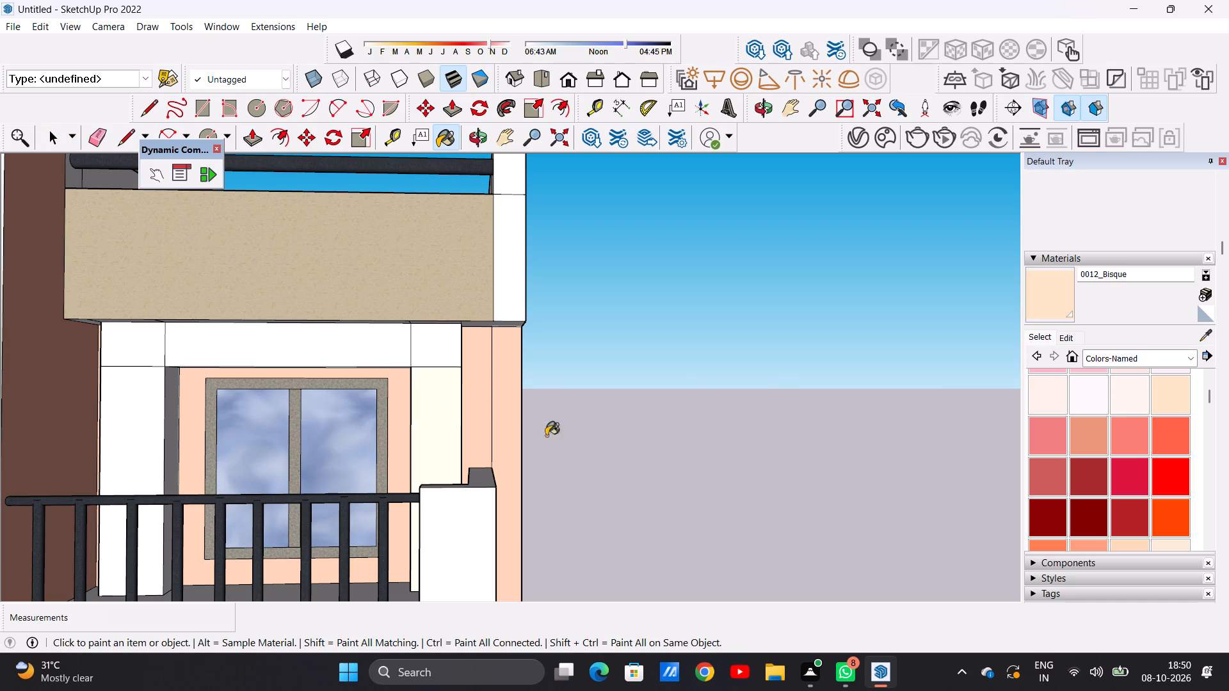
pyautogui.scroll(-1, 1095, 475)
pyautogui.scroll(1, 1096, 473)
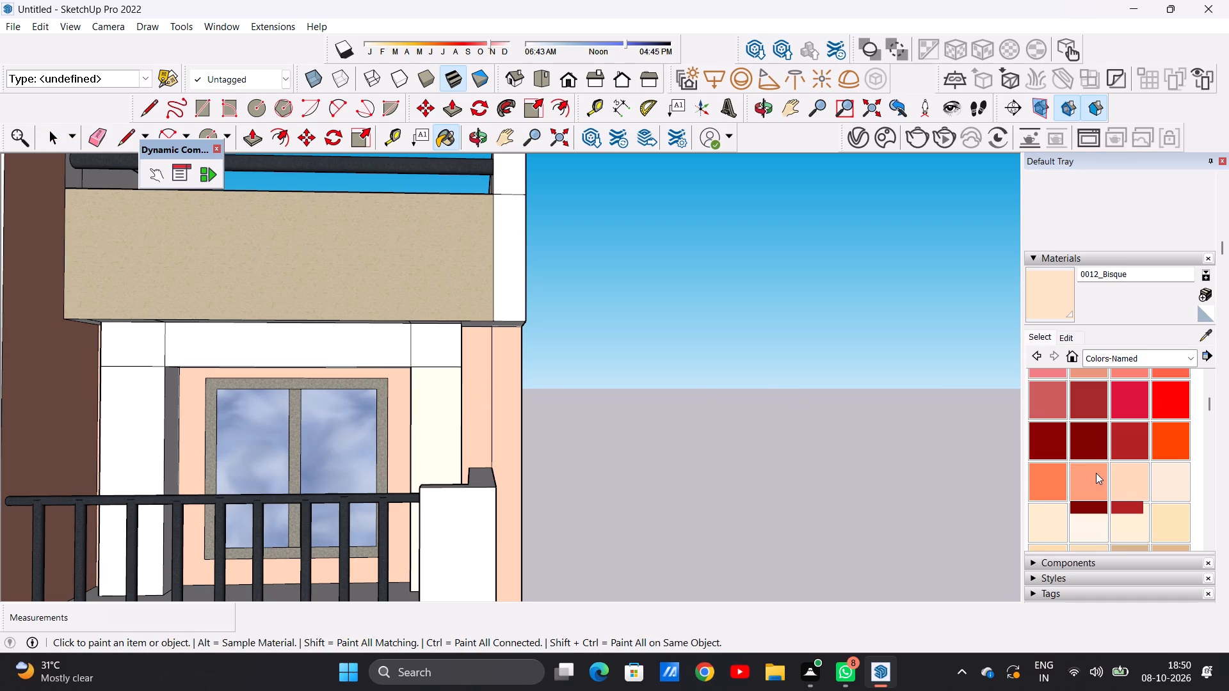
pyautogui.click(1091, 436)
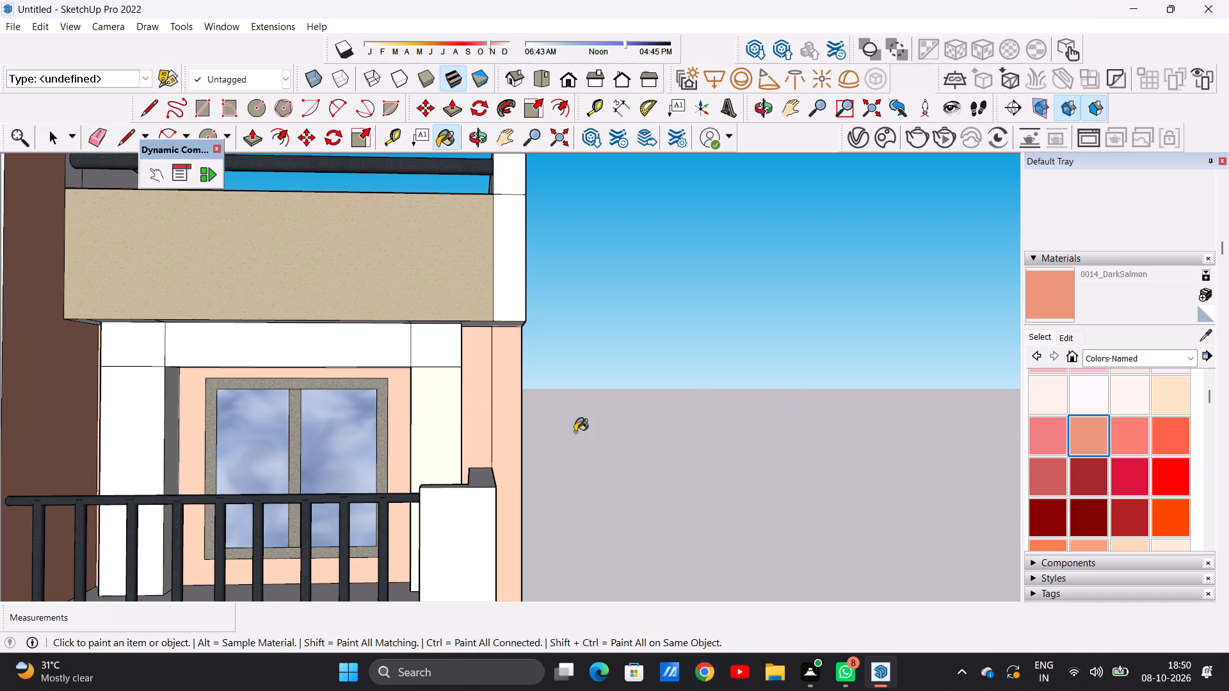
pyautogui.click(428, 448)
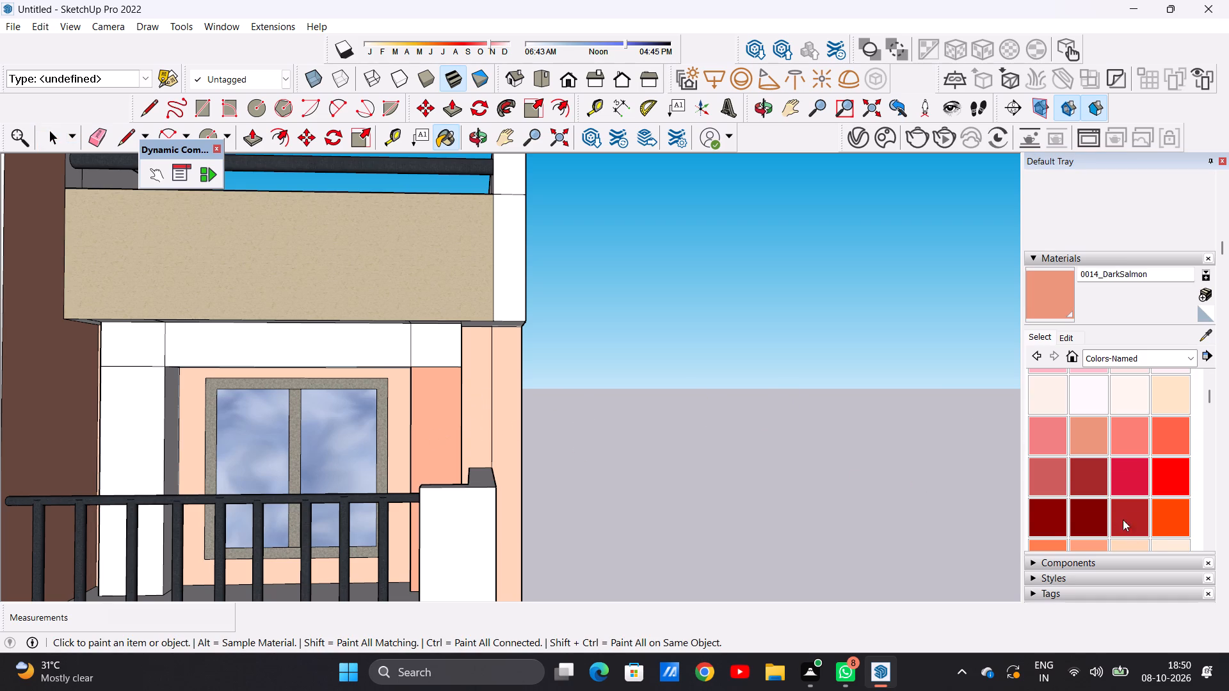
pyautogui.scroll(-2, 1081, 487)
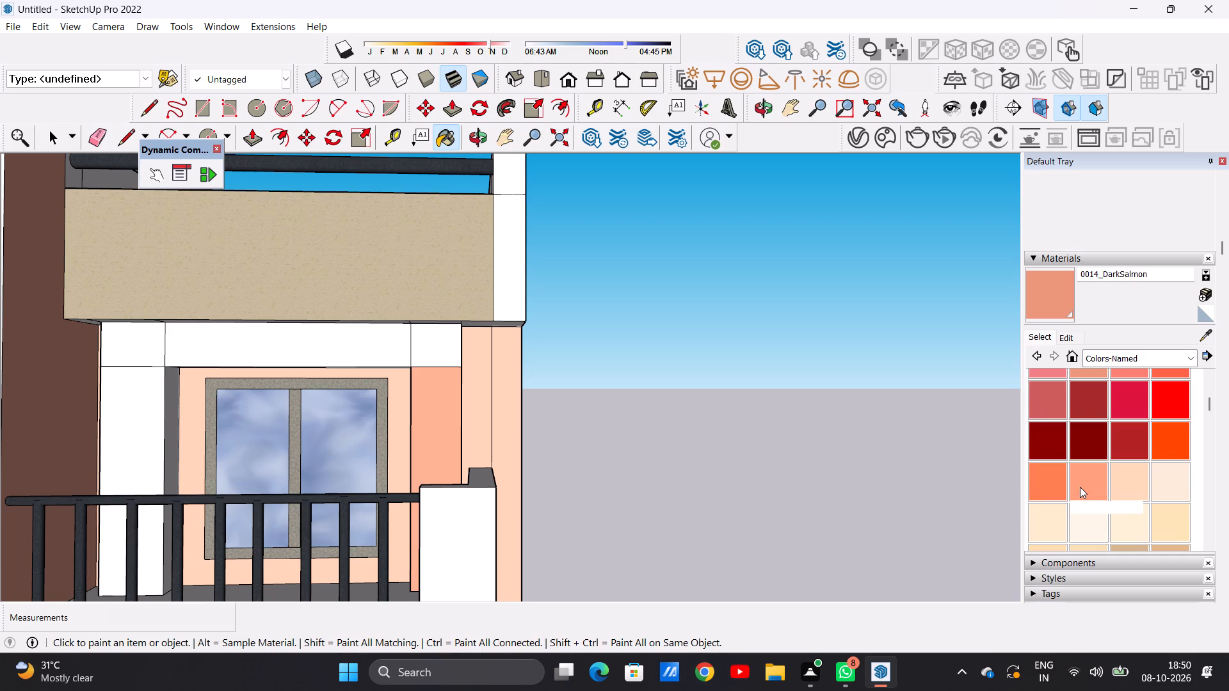
# Paint all front faces of the frame surround around the shorter wing's top balcony window with Wood Floor Light.
pyautogui.click(1188, 357)
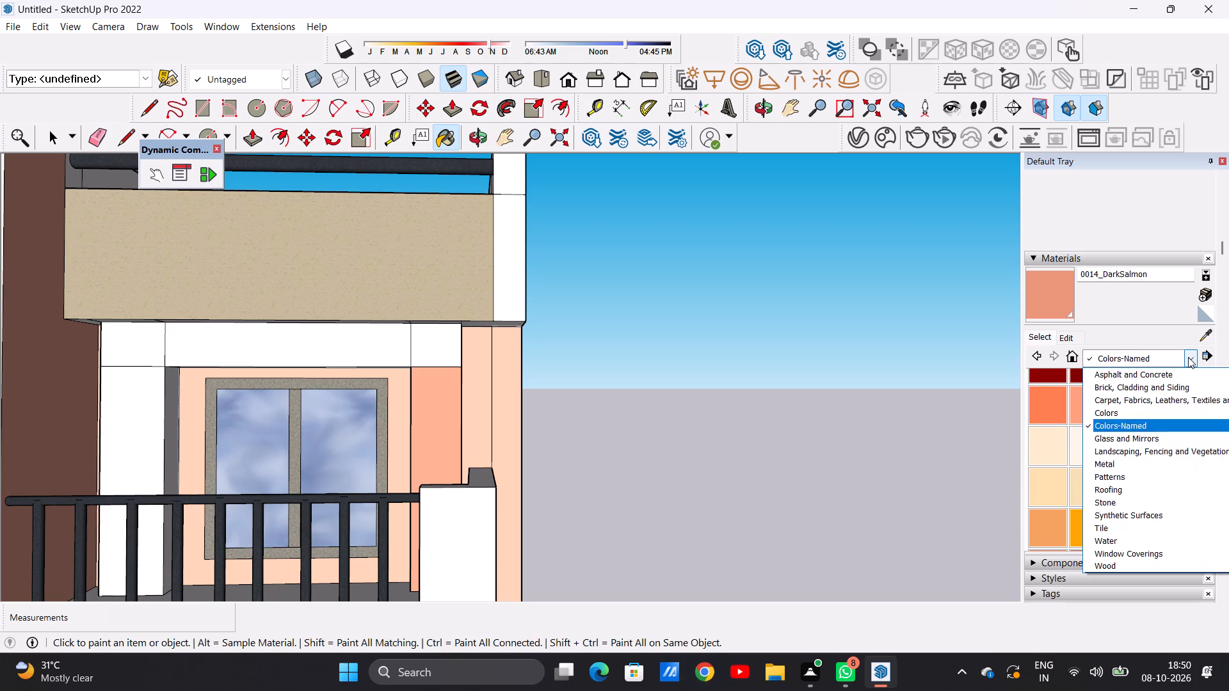
pyautogui.click(1106, 560)
pyautogui.click(1091, 430)
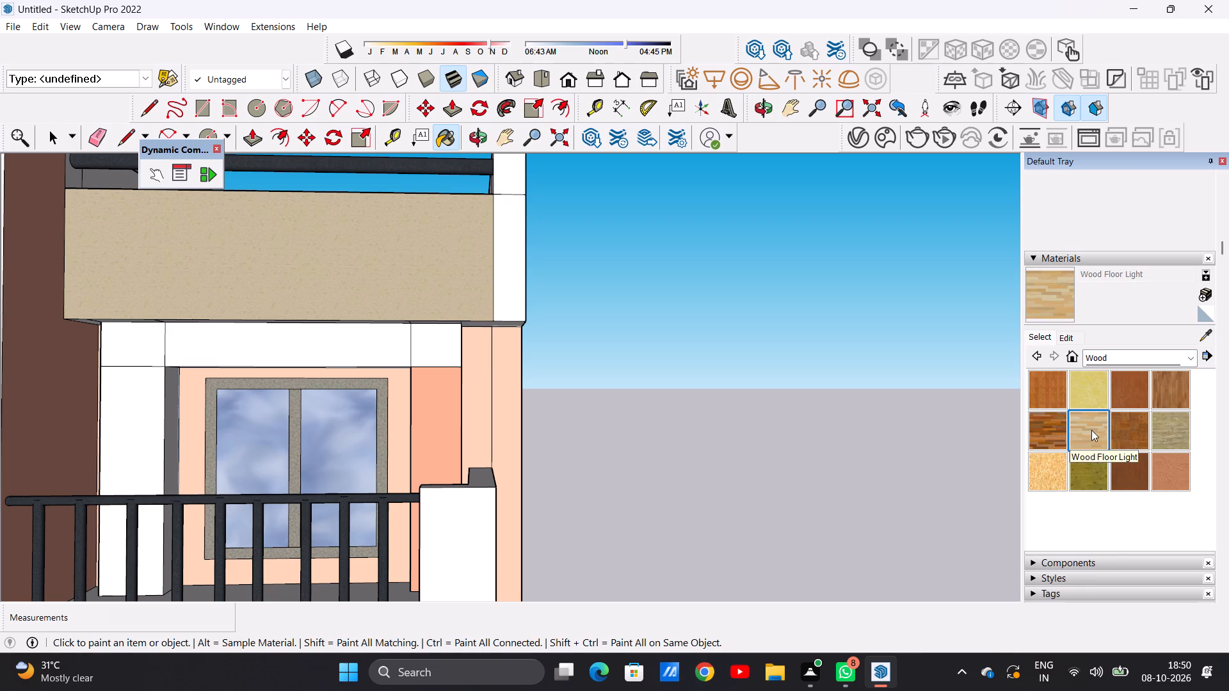
pyautogui.scroll(5, 447, 427)
pyautogui.click(431, 424)
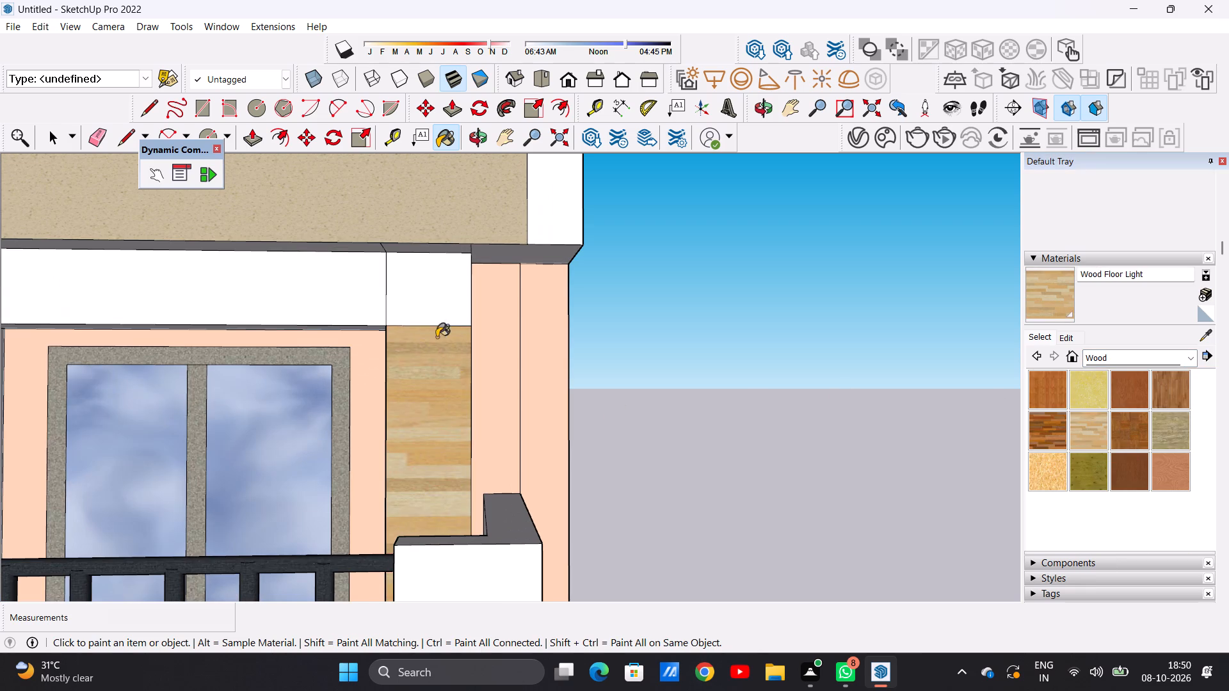
pyautogui.click(426, 305)
pyautogui.click(340, 296)
pyautogui.scroll(-8, 511, 397)
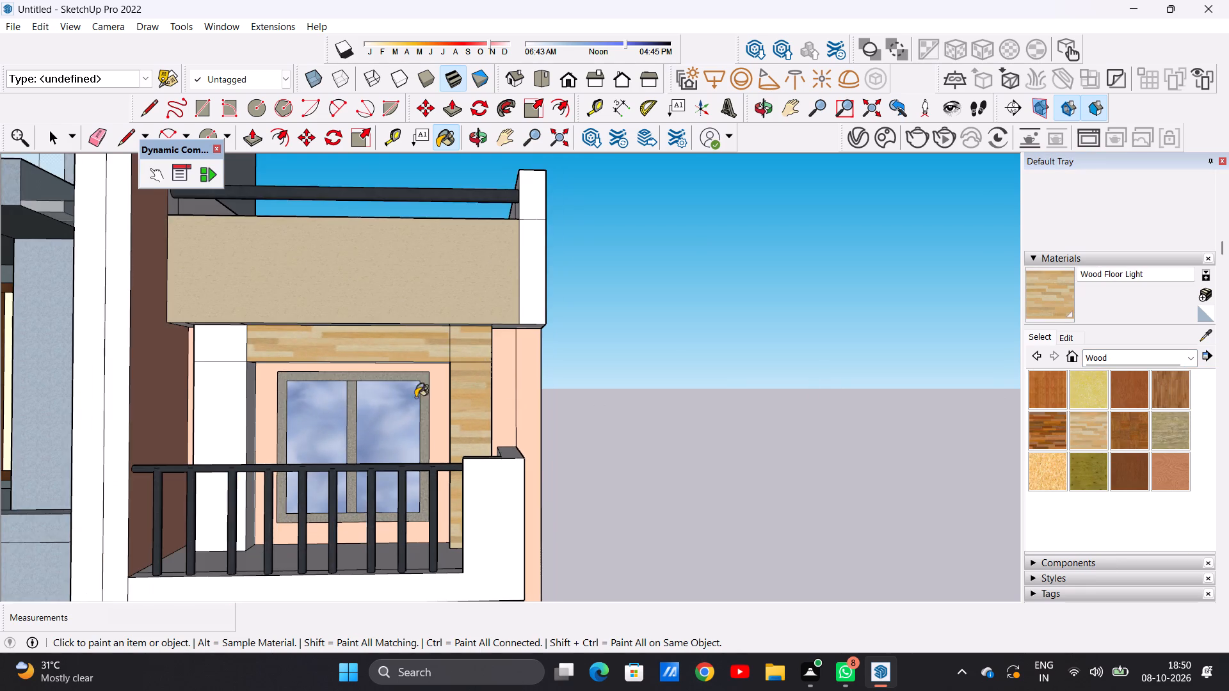
pyautogui.scroll(10, 224, 386)
pyautogui.click(246, 392)
pyautogui.click(266, 299)
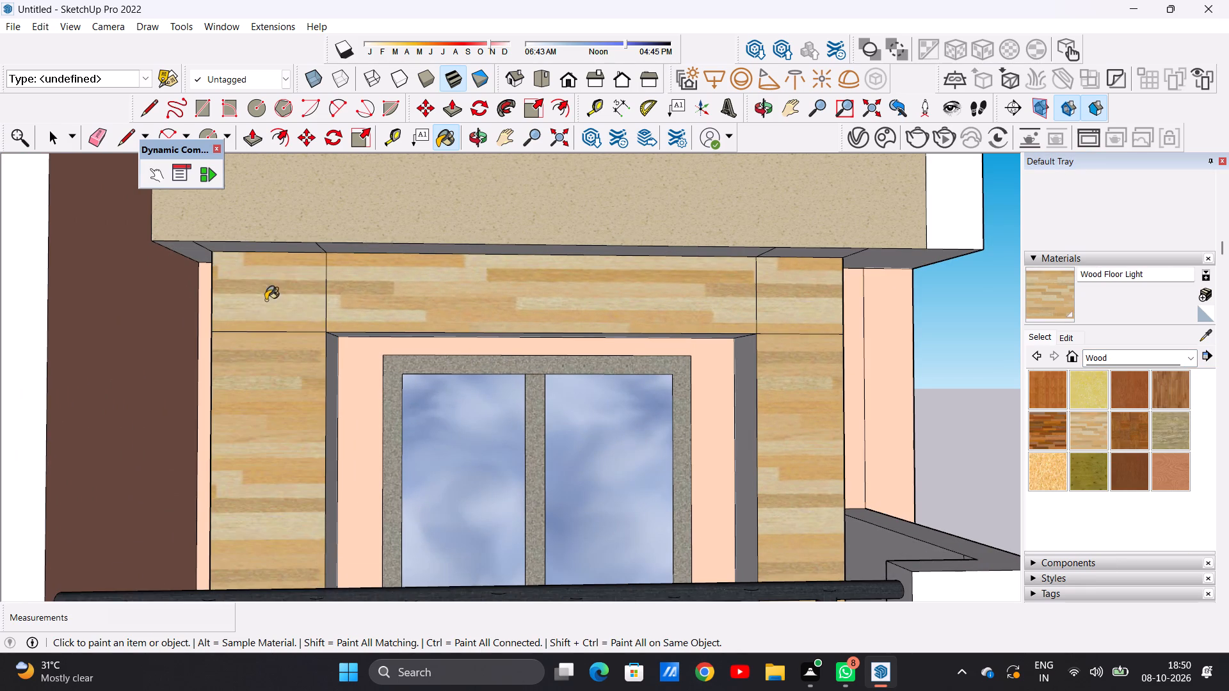
# Paint the inner reveal and outer side faces of the top balcony surround's pillar nearest the central block with Wood Floor Light.
pyautogui.scroll(-8, 270, 422)
pyautogui.moveTo(344, 436); pyautogui.dragTo(265, 447, button='middle')
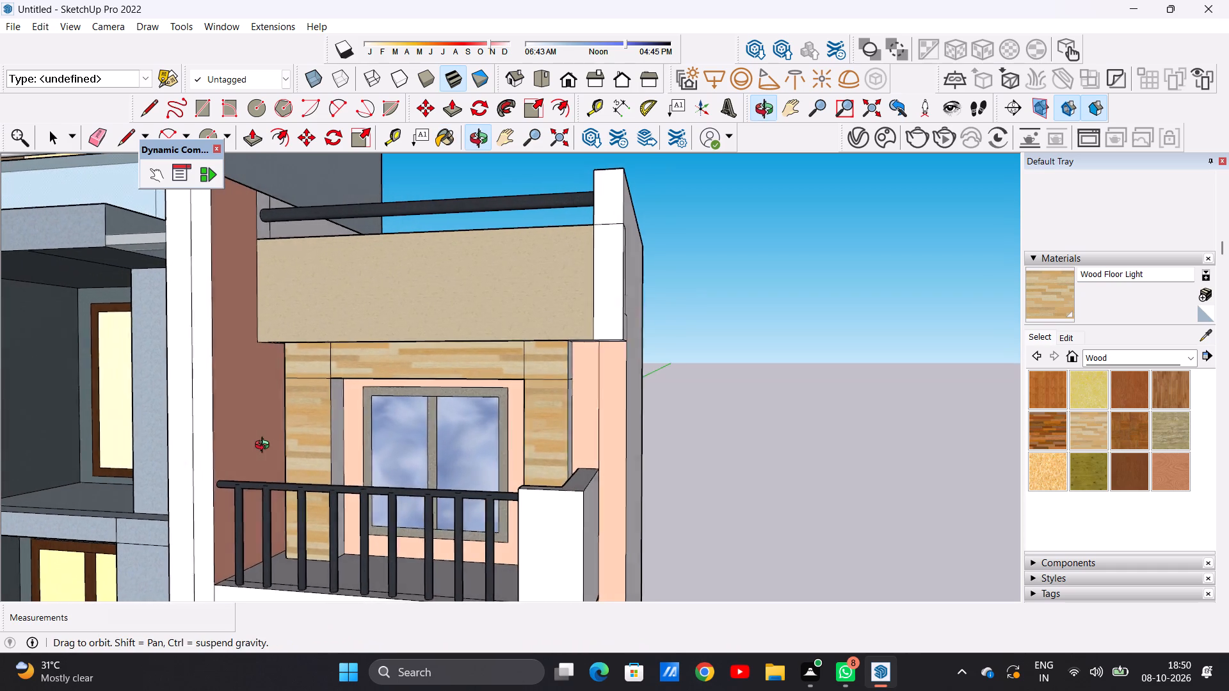
pyautogui.moveTo(265, 447); pyautogui.dragTo(264, 447, button='middle')
pyautogui.scroll(12, 341, 422)
pyautogui.click(339, 422)
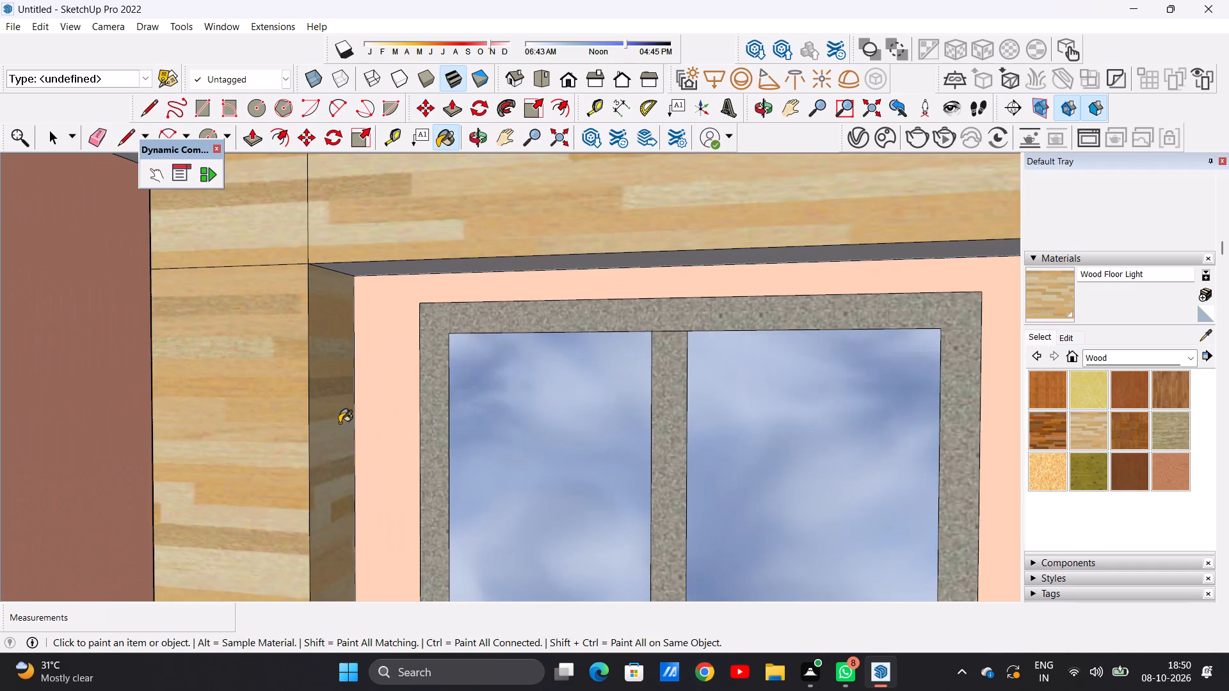
pyautogui.scroll(-9, 356, 436)
pyautogui.moveTo(317, 438); pyautogui.dragTo(504, 444, button='middle')
pyautogui.scroll(11, 227, 410)
pyautogui.middleClick(178, 404)
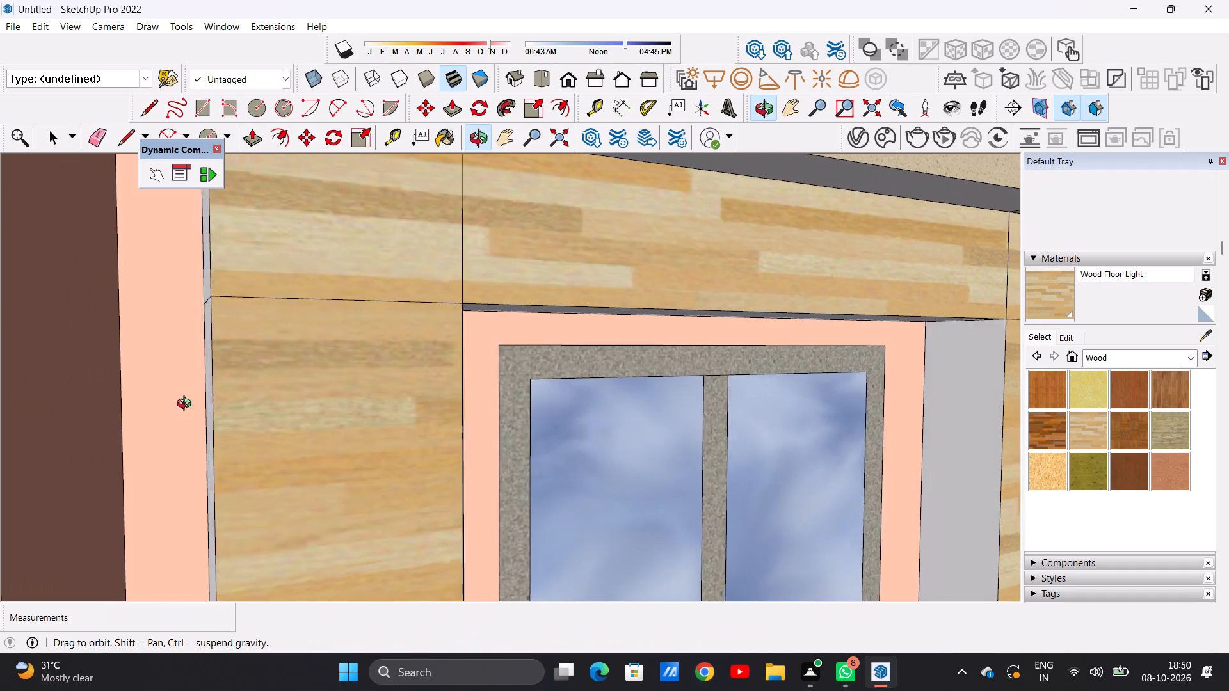
pyautogui.moveTo(200, 389); pyautogui.dragTo(220, 388, button='middle')
pyautogui.scroll(5, 240, 373)
pyautogui.click(220, 375)
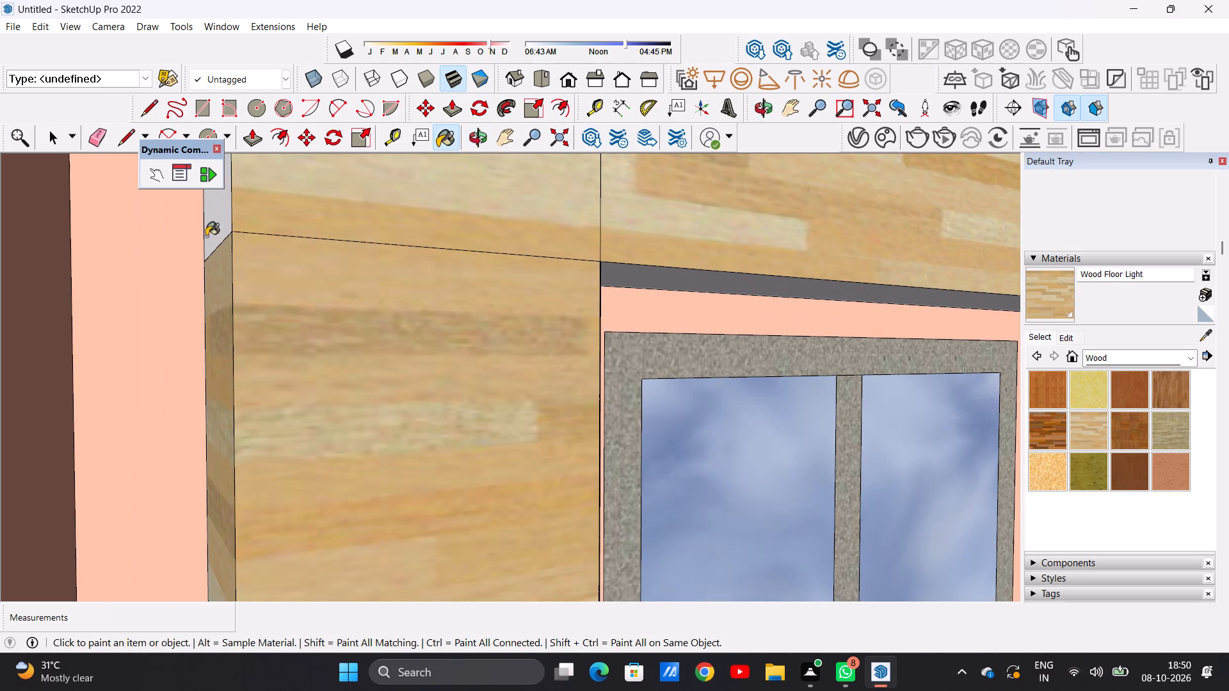
pyautogui.click(218, 233)
# Paint the far pillar's inner reveal and the underside of the top balcony surround's lintel with Wood Floor Light.
pyautogui.scroll(-10, 266, 380)
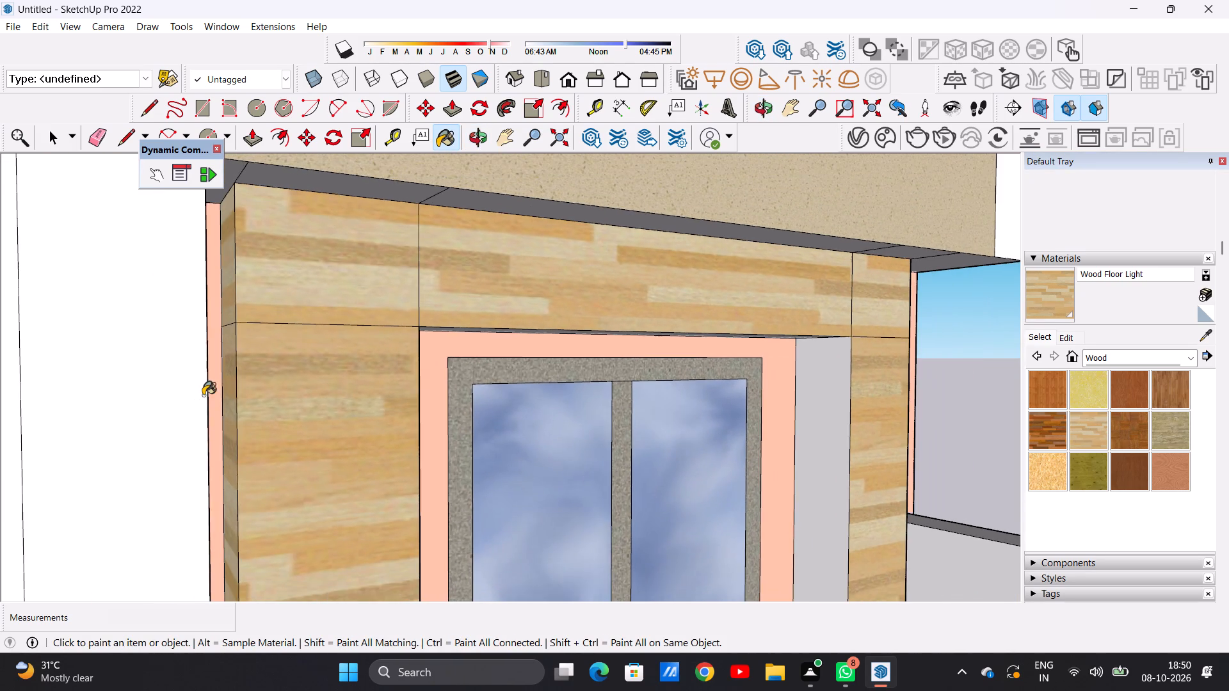
pyautogui.scroll(-10, 203, 395)
pyautogui.scroll(9, 649, 412)
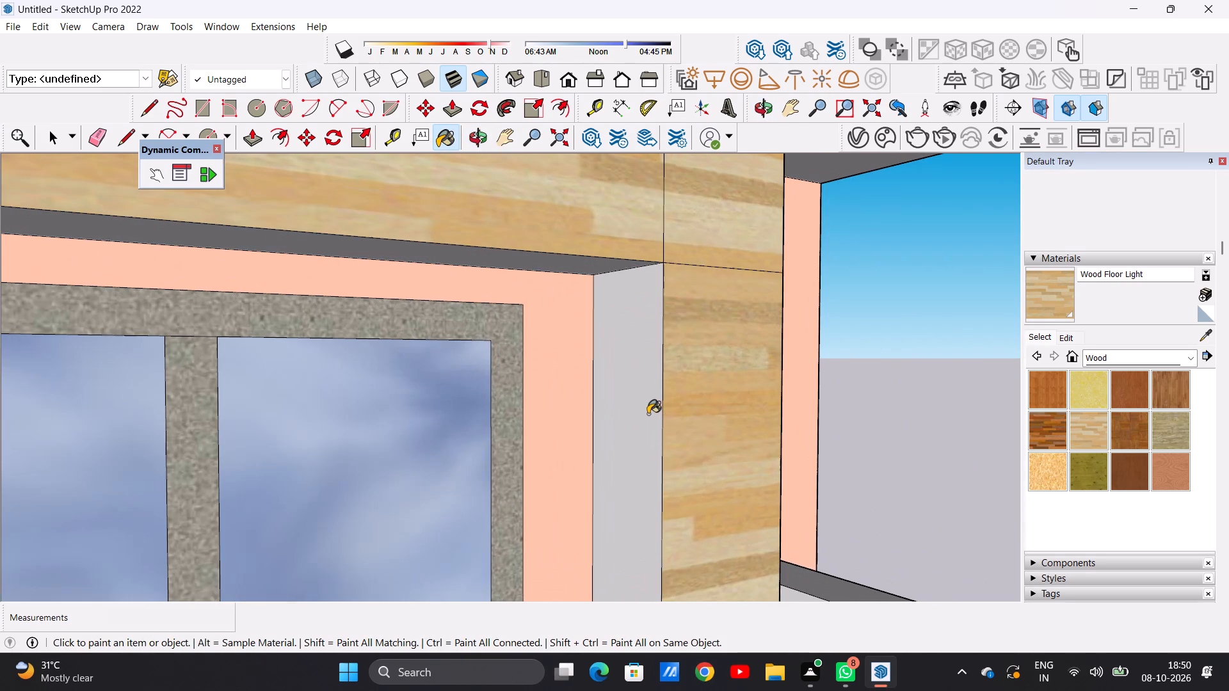
pyautogui.click(647, 414)
pyautogui.moveTo(616, 427); pyautogui.dragTo(611, 374, button='middle')
pyautogui.scroll(1, 611, 374)
pyautogui.scroll(3, 556, 260)
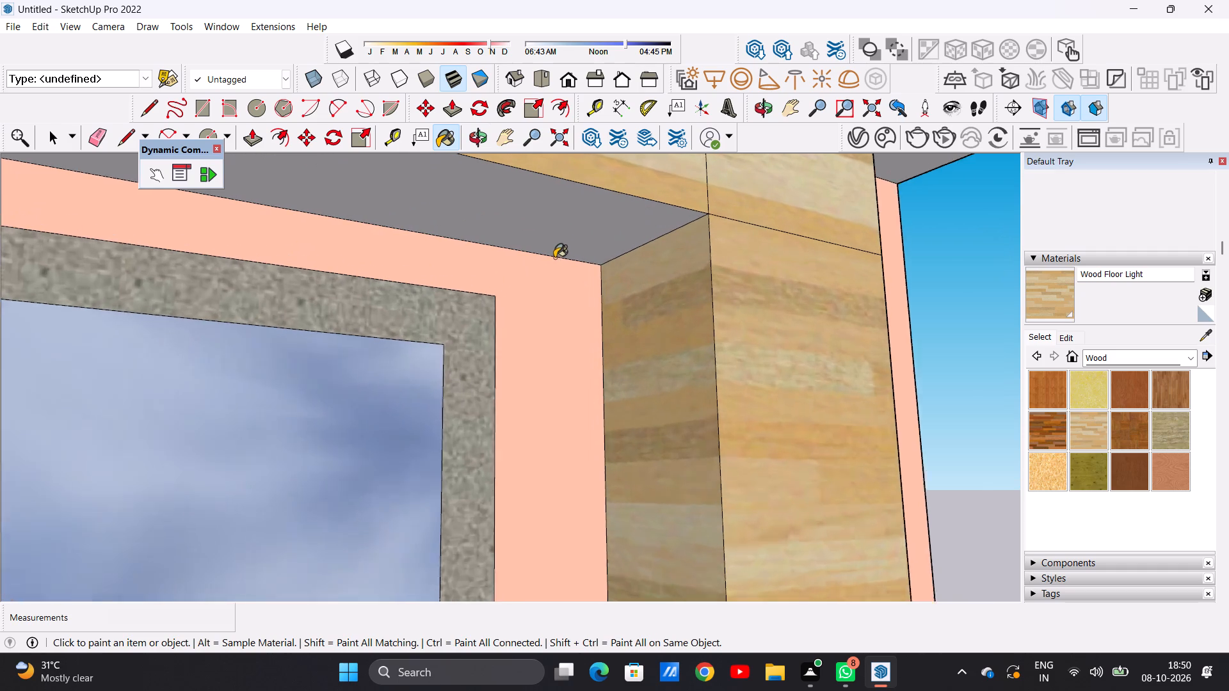
pyautogui.scroll(2, 554, 258)
pyautogui.click(545, 226)
# Paint the upper and lower outer side faces of the top balcony surround's far pillar with Wood Floor Light.
pyautogui.scroll(-13, 582, 360)
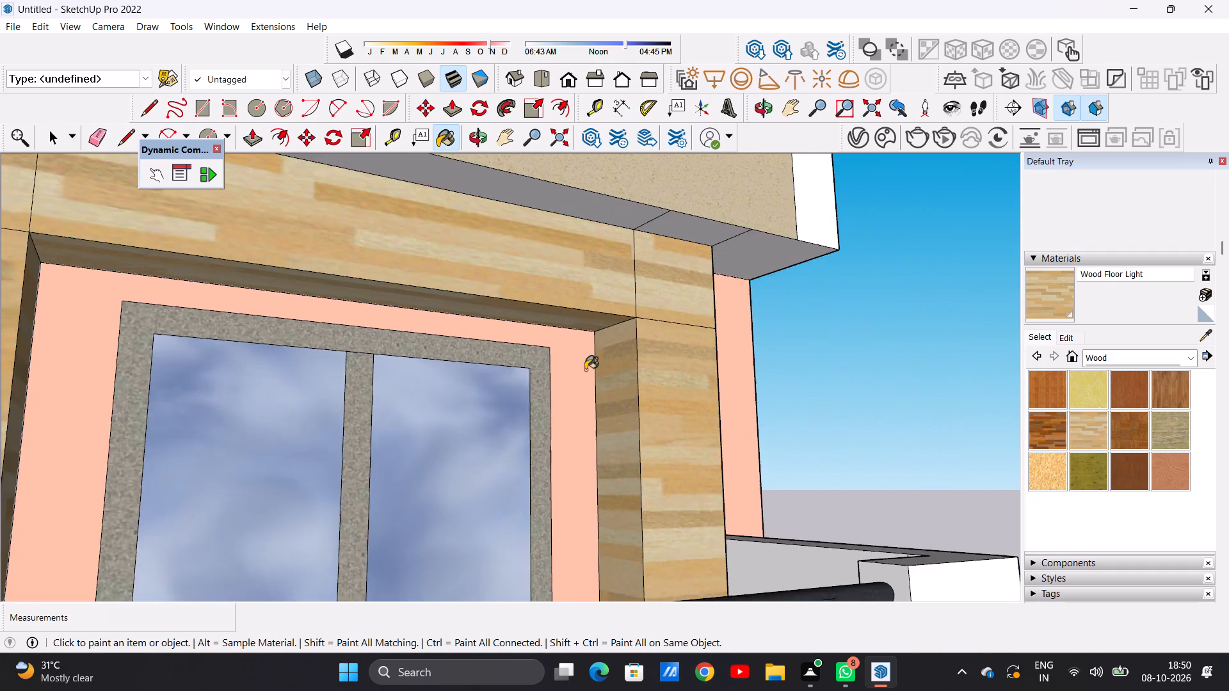
pyautogui.scroll(-8, 585, 370)
pyautogui.moveTo(718, 379); pyautogui.dragTo(373, 425, button='middle')
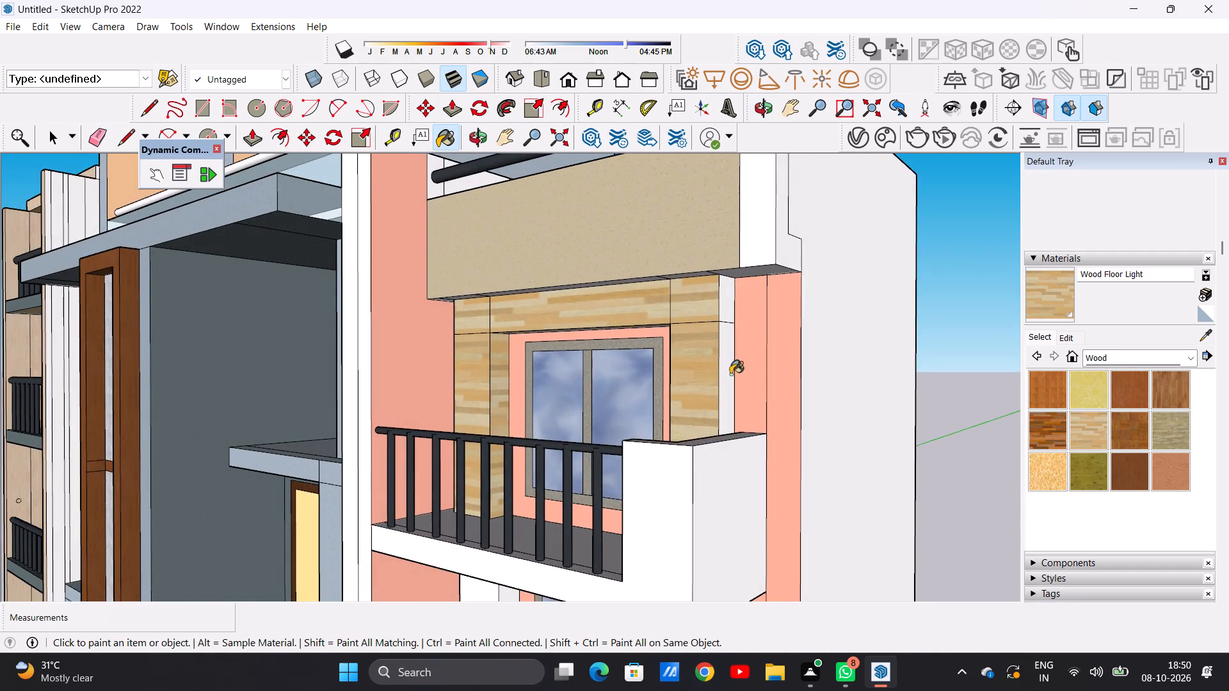
pyautogui.scroll(3, 737, 322)
pyautogui.scroll(-1, 735, 318)
pyautogui.scroll(1, 735, 313)
pyautogui.click(724, 300)
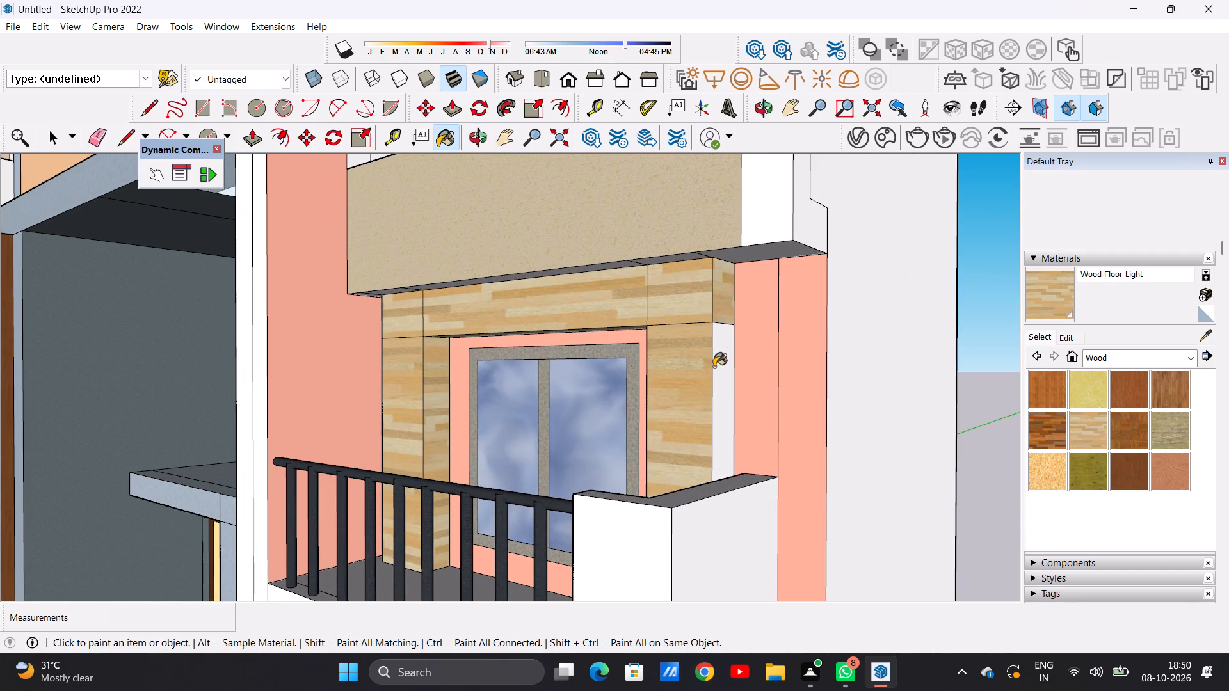
pyautogui.click(719, 363)
# Paint all front faces of the window surround on the shorter wing's second balcony from the top with Wood Floor Light.
pyautogui.scroll(-6, 703, 433)
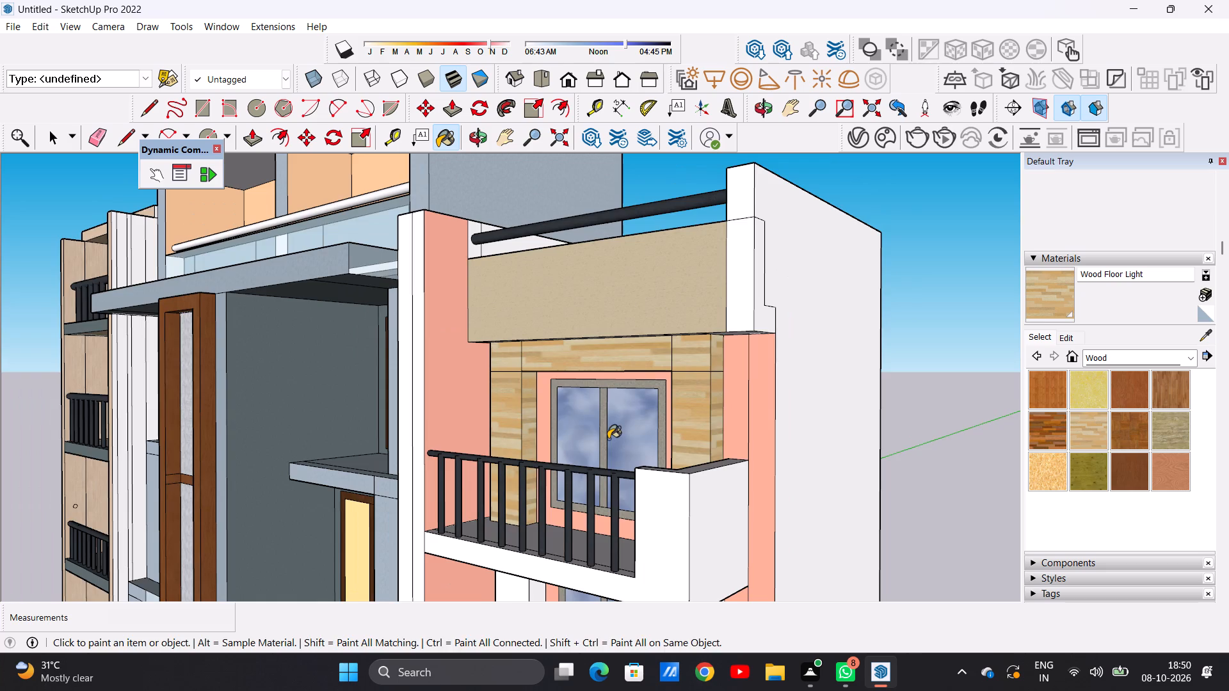
pyautogui.moveTo(607, 439); pyautogui.dragTo(699, 436, button='middle')
pyautogui.scroll(-13, 575, 388)
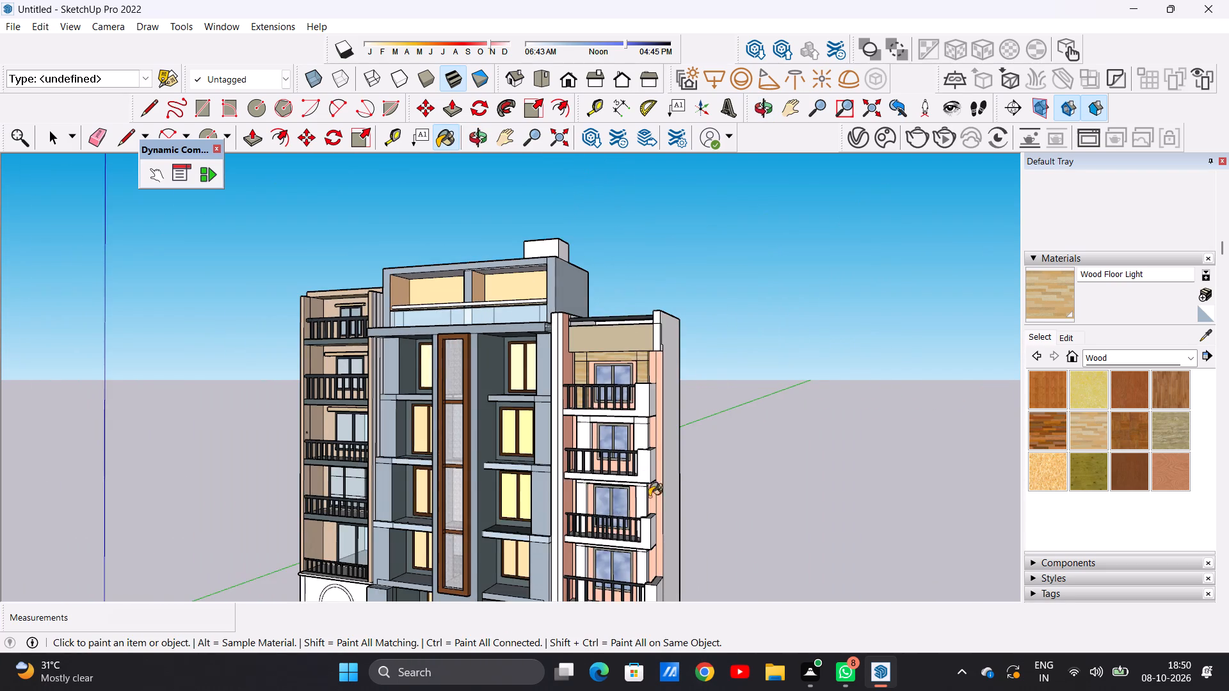
pyautogui.scroll(6, 638, 486)
pyautogui.scroll(4, 634, 400)
pyautogui.moveTo(614, 405); pyautogui.dragTo(659, 426, button='middle')
pyautogui.scroll(13, 645, 383)
pyautogui.click(645, 411)
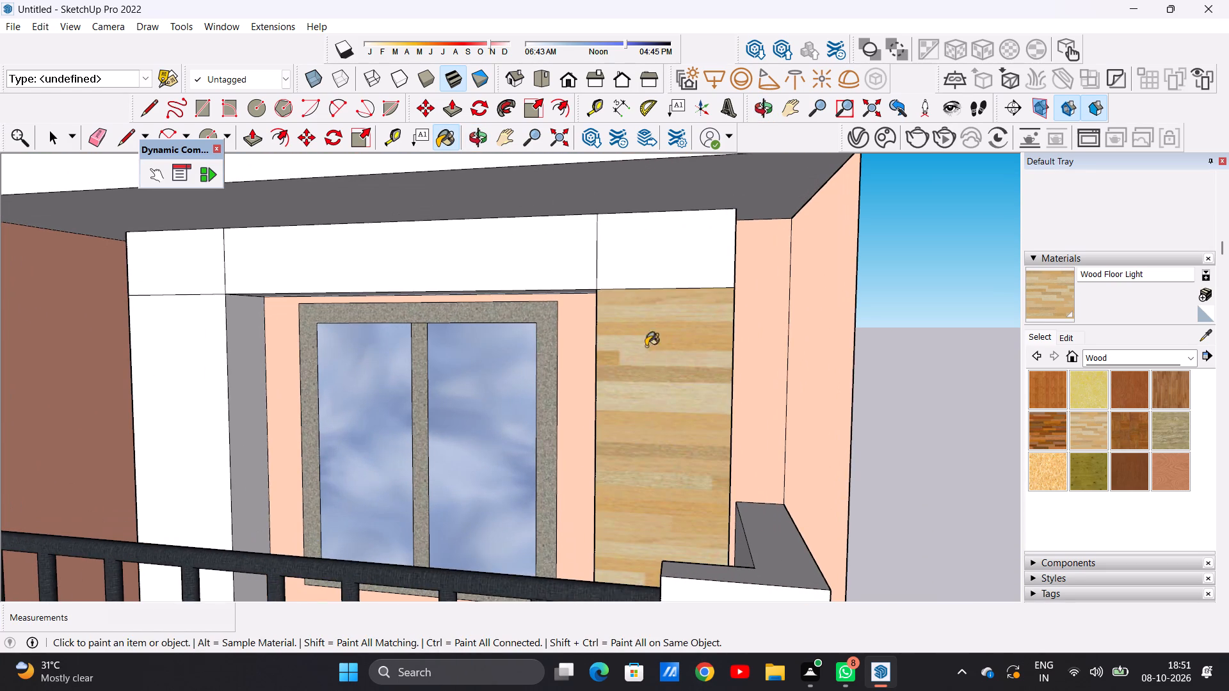
pyautogui.click(650, 260)
pyautogui.click(539, 249)
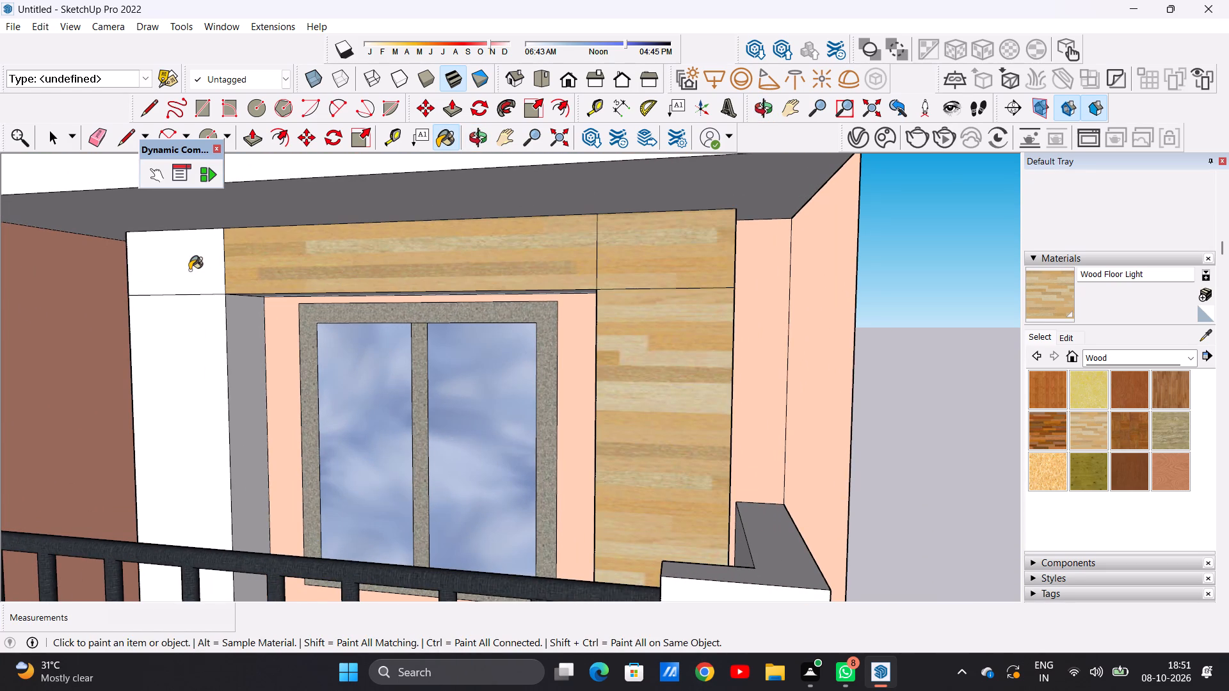
pyautogui.click(189, 270)
pyautogui.click(179, 362)
# Paint the far pillar's inner reveal and the lintel's underside on the second balcony's window surround with Wood Floor Light.
pyautogui.scroll(-5, 514, 351)
pyautogui.moveTo(466, 383); pyautogui.dragTo(640, 409, button='middle')
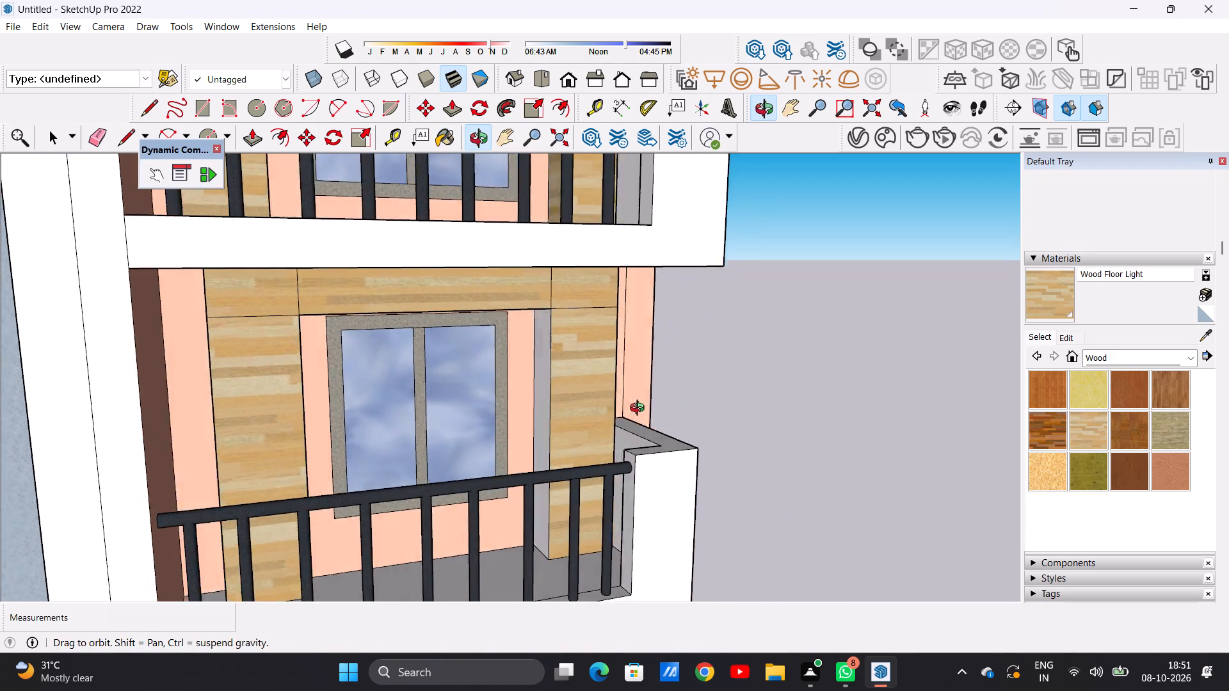
pyautogui.moveTo(640, 409); pyautogui.dragTo(684, 409, button='middle')
pyautogui.scroll(6, 588, 390)
pyautogui.click(513, 365)
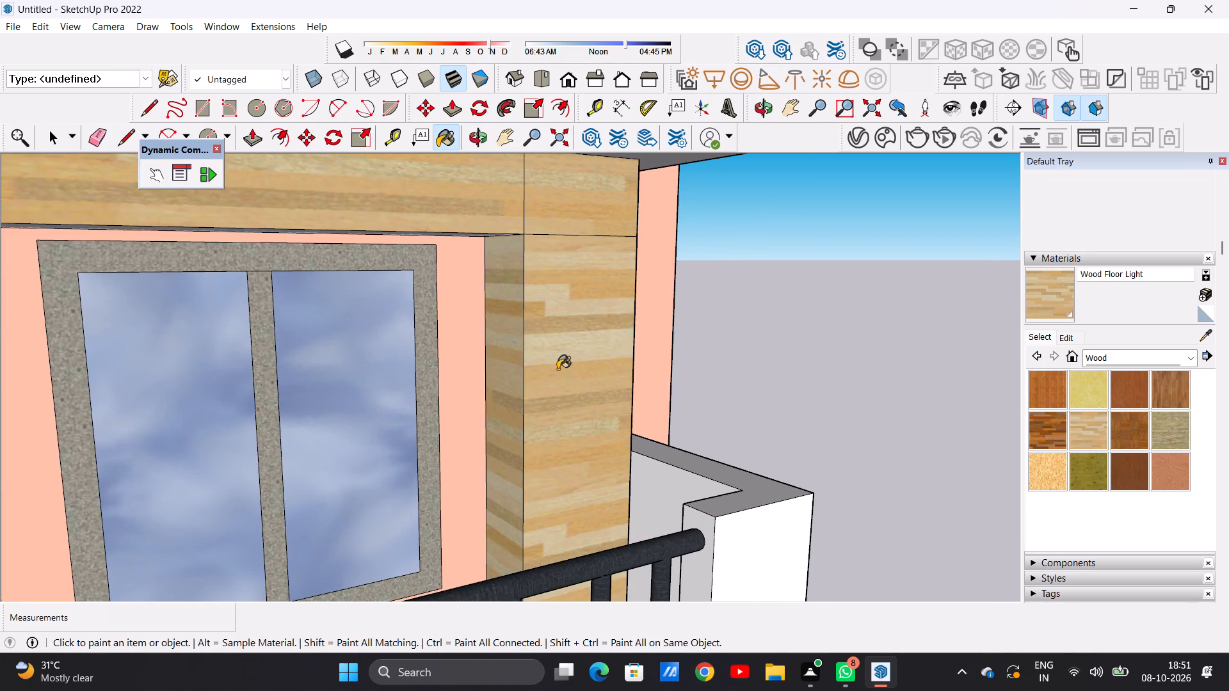
pyautogui.scroll(-8, 563, 376)
pyautogui.moveTo(576, 418); pyautogui.dragTo(545, 296, button='middle')
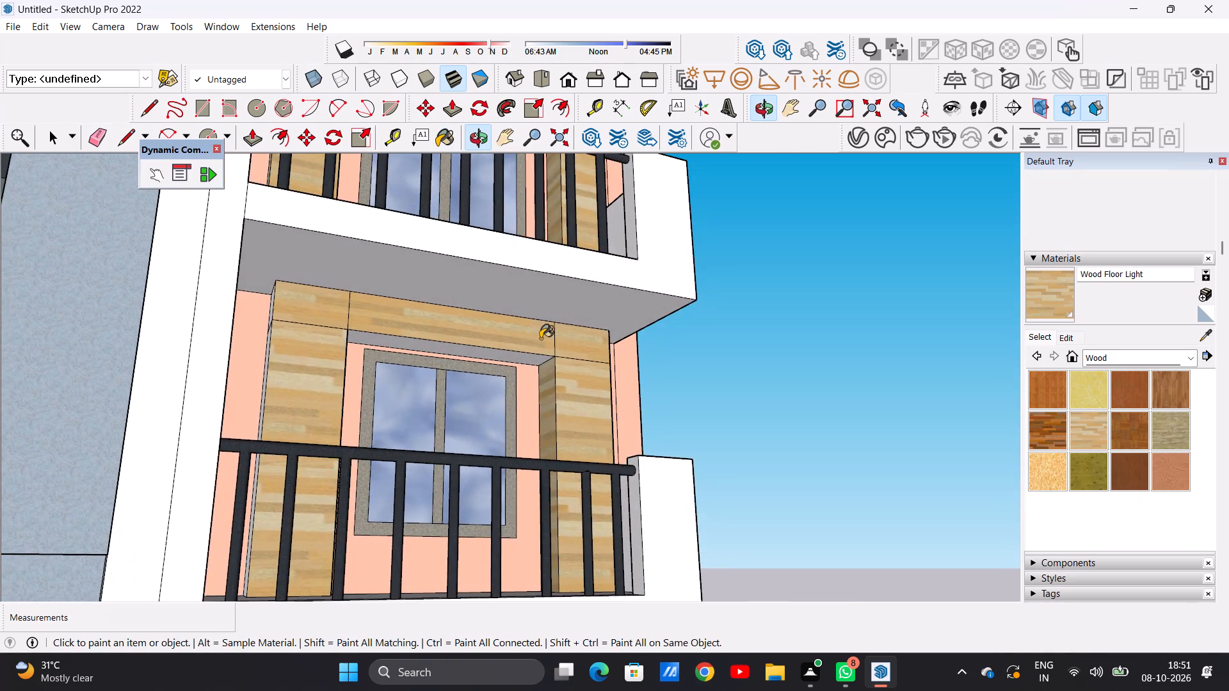
pyautogui.scroll(13, 540, 340)
pyautogui.click(531, 370)
# Paint the inner reveal of the second balcony surround's pillar nearest the central block with Wood Floor Light.
pyautogui.scroll(-3, 601, 447)
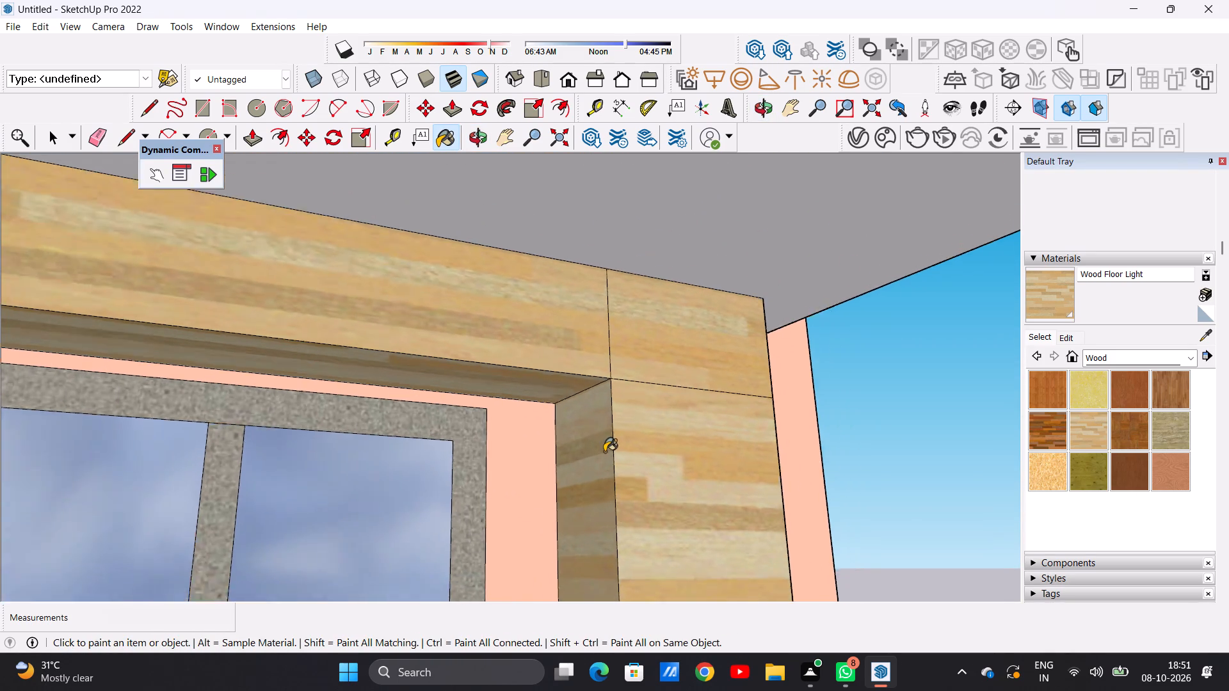
pyautogui.scroll(-17, 604, 452)
pyautogui.moveTo(643, 450); pyautogui.dragTo(398, 472, button='middle')
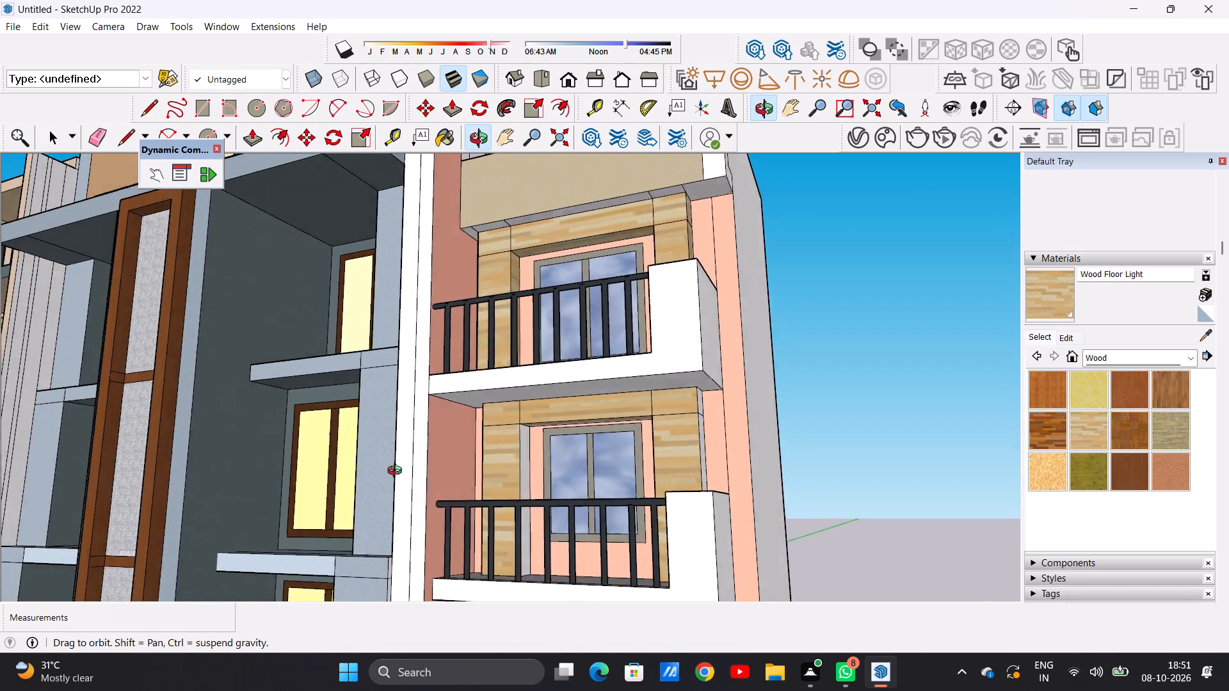
pyautogui.moveTo(398, 472); pyautogui.dragTo(392, 483, button='middle')
pyautogui.scroll(12, 558, 463)
pyautogui.click(478, 453)
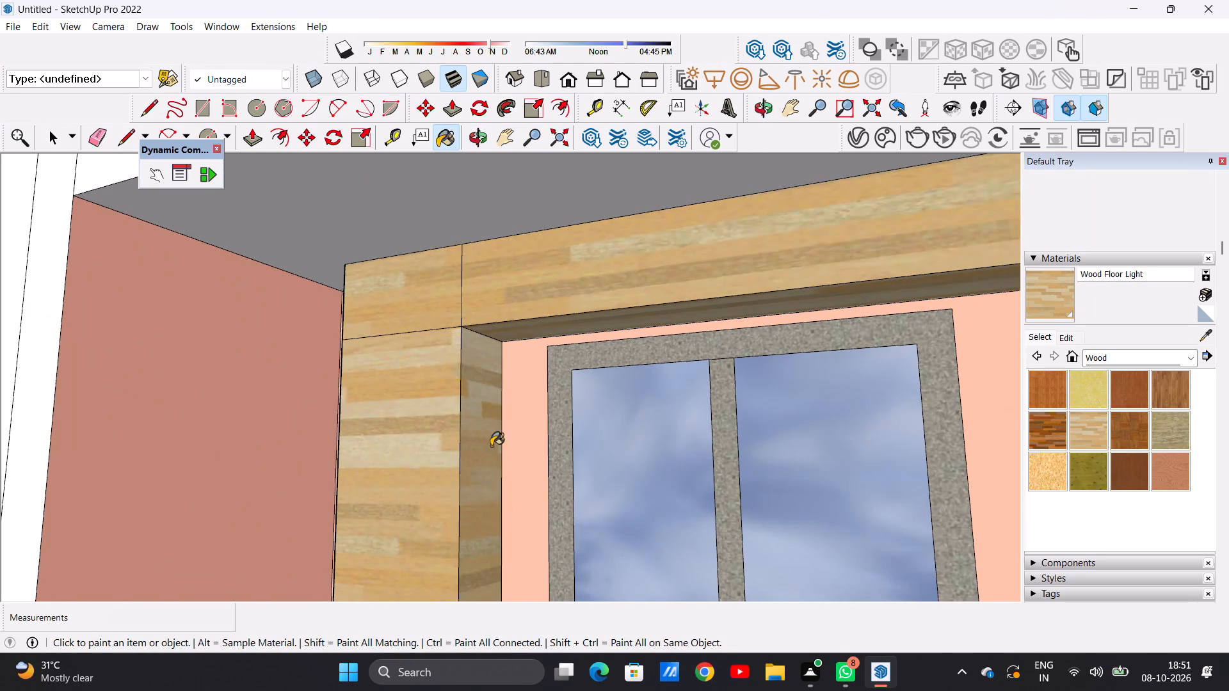
# Paint the upper and lower outer side faces of both pillars of the second balcony's surround with Wood Floor Light.
pyautogui.scroll(-13, 499, 453)
pyautogui.moveTo(698, 453); pyautogui.dragTo(604, 472, button='middle')
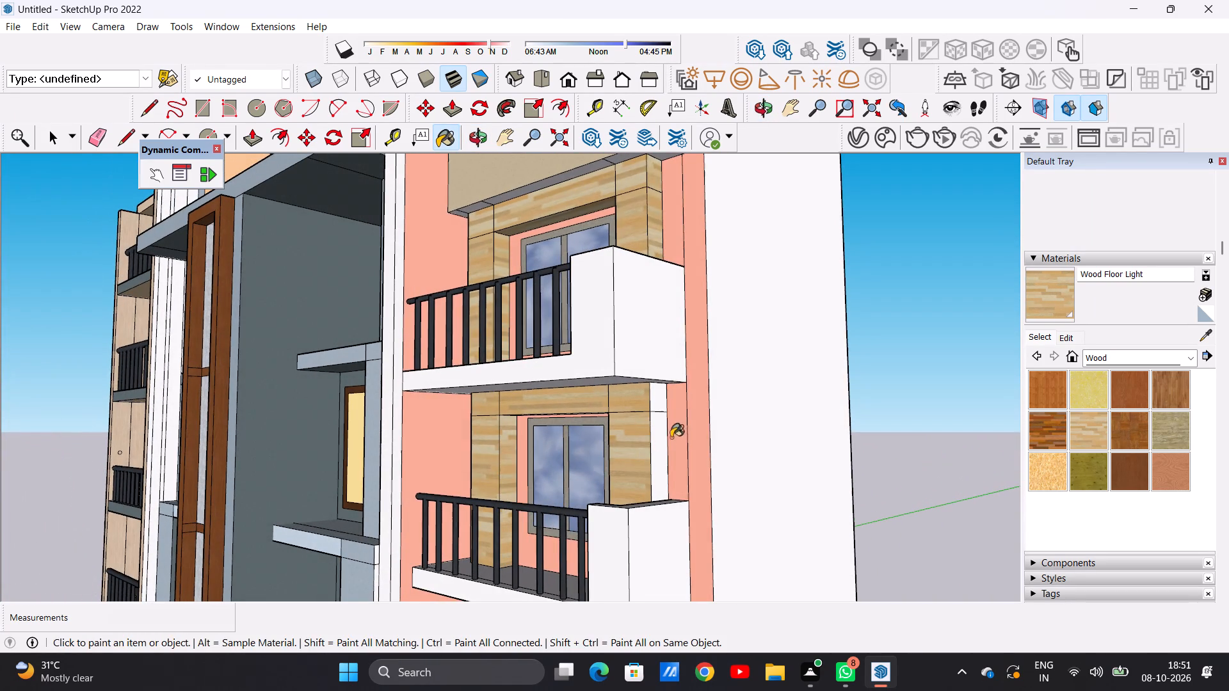
pyautogui.scroll(7, 654, 401)
pyautogui.click(654, 401)
pyautogui.click(661, 484)
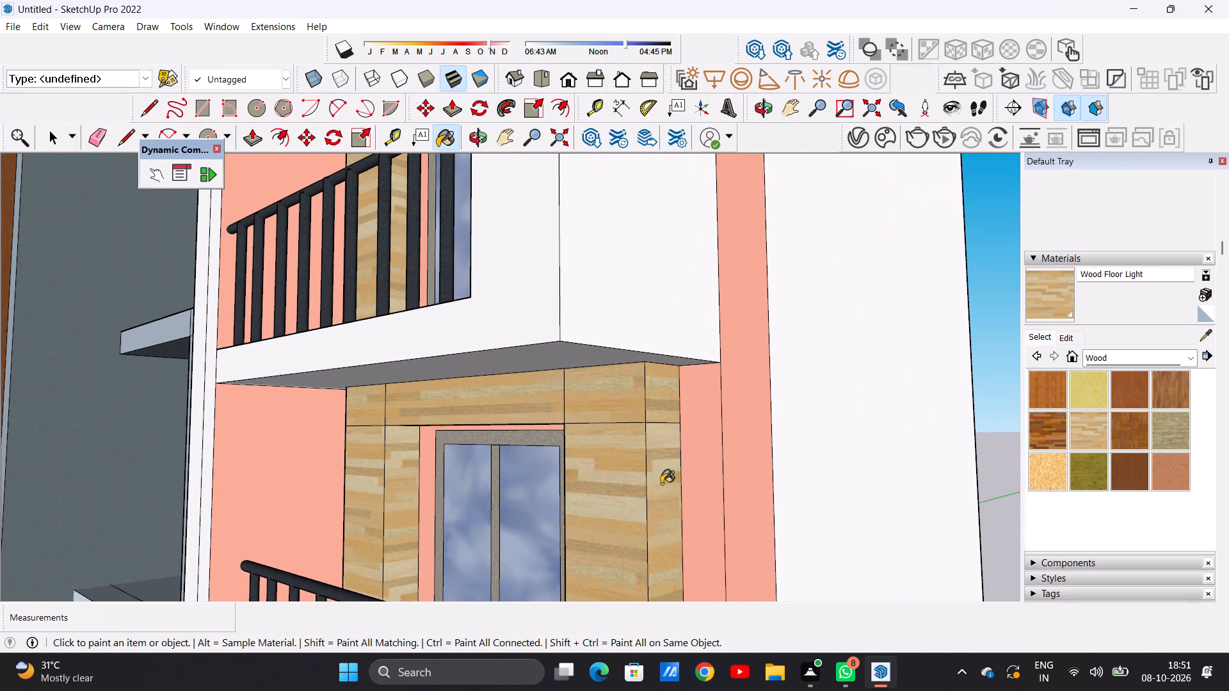
pyautogui.scroll(-14, 661, 484)
pyautogui.moveTo(583, 483); pyautogui.dragTo(723, 498, button='middle')
pyautogui.scroll(20, 625, 479)
pyautogui.scroll(1, 625, 479)
pyautogui.moveTo(622, 461); pyautogui.dragTo(620, 461, button='middle')
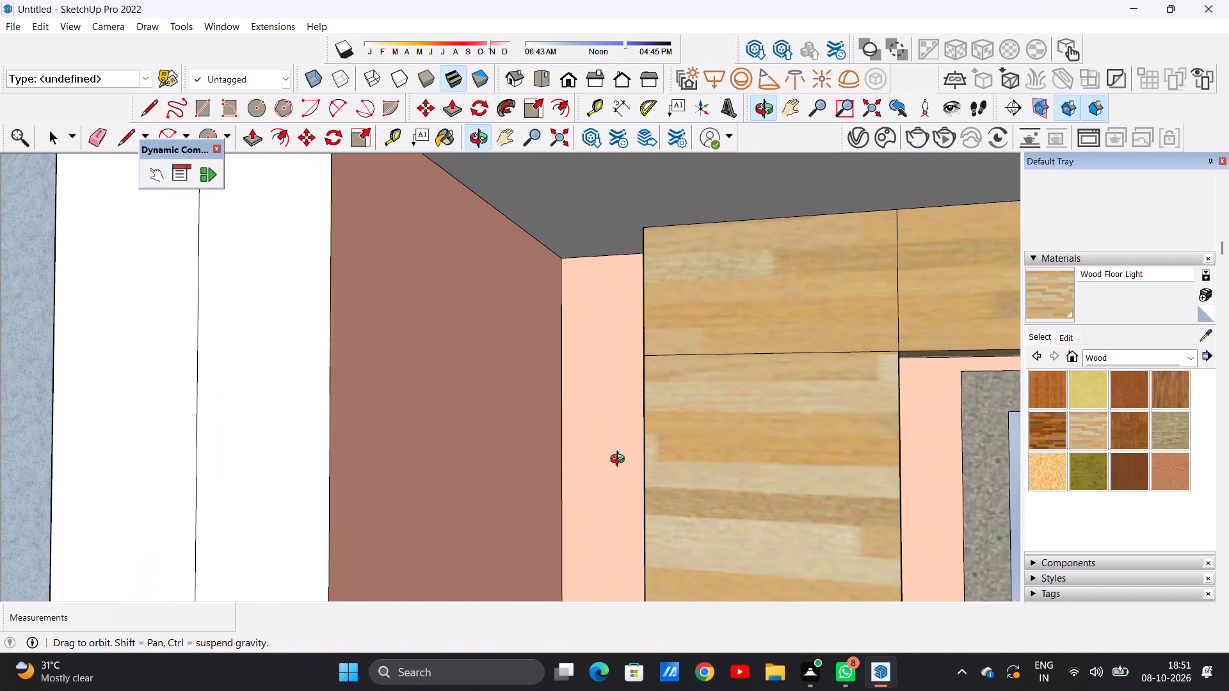
pyautogui.moveTo(620, 461); pyautogui.dragTo(701, 479, button='middle')
pyautogui.scroll(3, 661, 472)
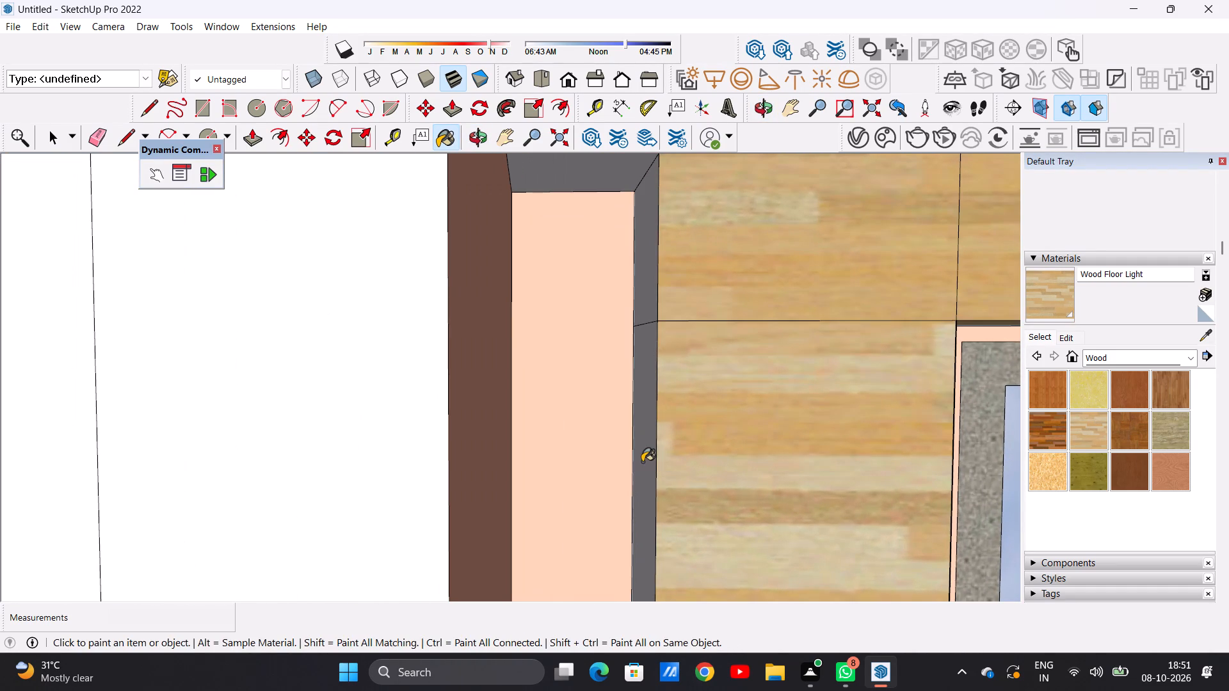
pyautogui.click(642, 462)
pyautogui.click(643, 280)
# Paint the front faces of the lintel and both pillars on the third balcony's window surround with Wood Floor Light.
pyautogui.scroll(-6, 582, 421)
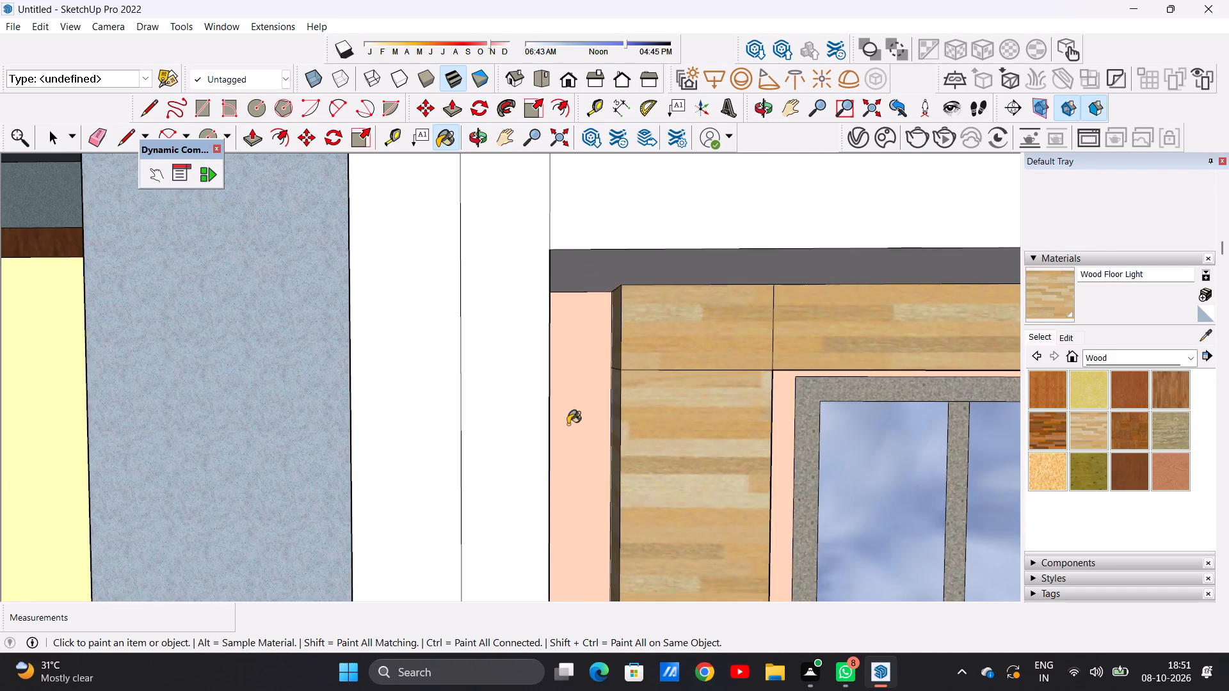
pyautogui.scroll(-4, 552, 426)
pyautogui.scroll(-20, 499, 398)
pyautogui.scroll(-2, 499, 398)
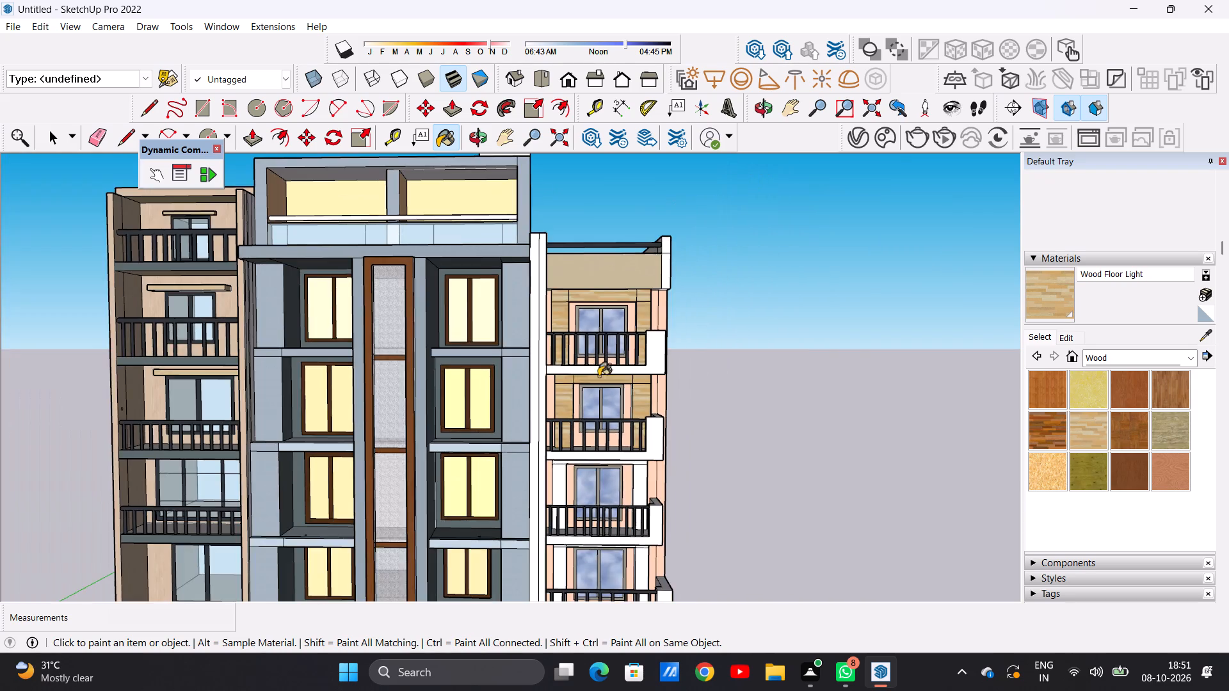
pyautogui.scroll(20, 641, 483)
pyautogui.scroll(1, 641, 483)
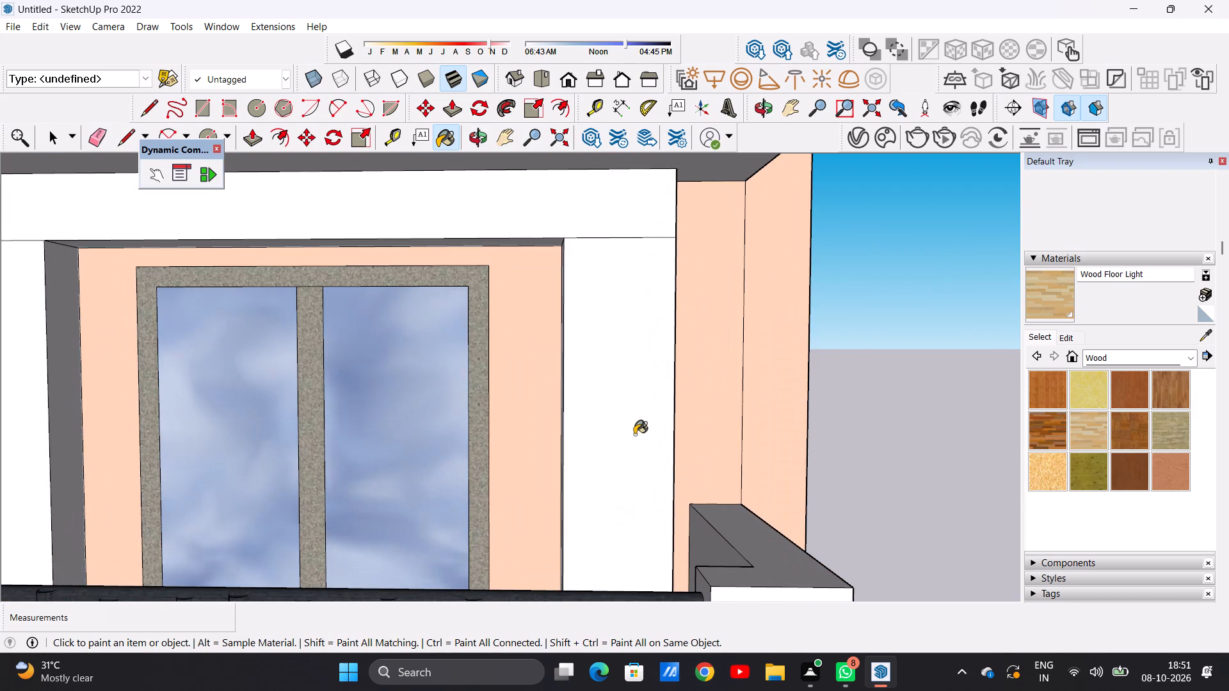
pyautogui.click(634, 434)
pyautogui.click(620, 218)
pyautogui.scroll(-4, 624, 344)
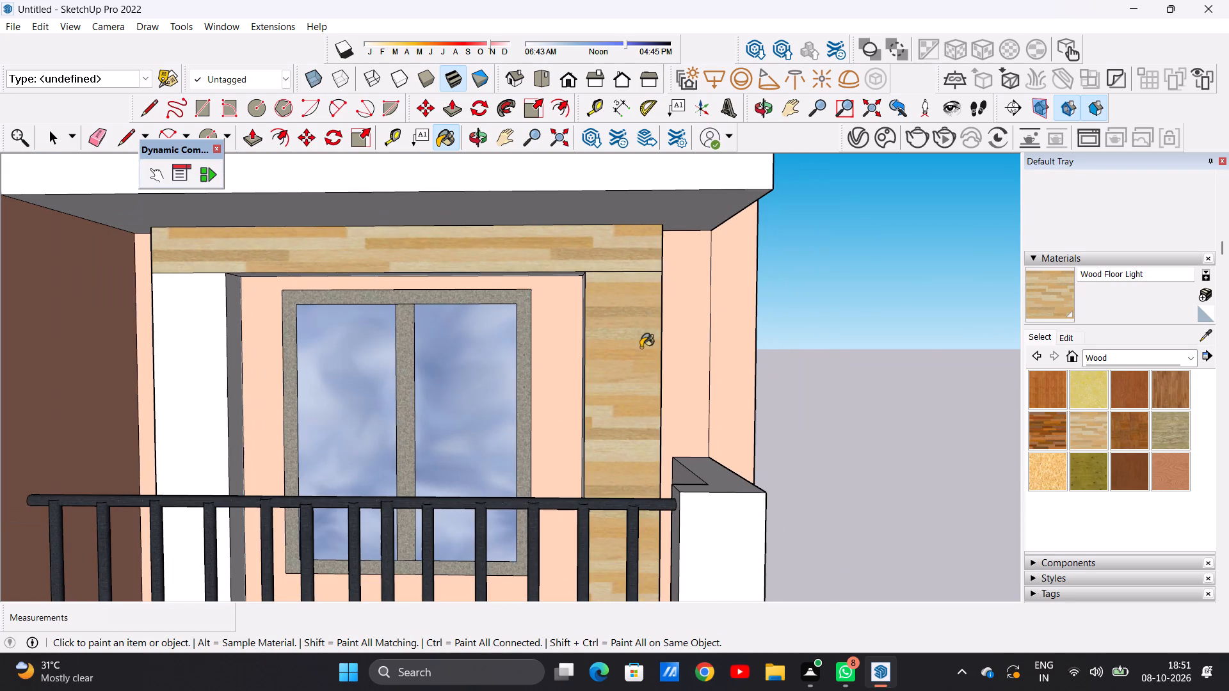
pyautogui.scroll(5, 217, 369)
pyautogui.click(177, 354)
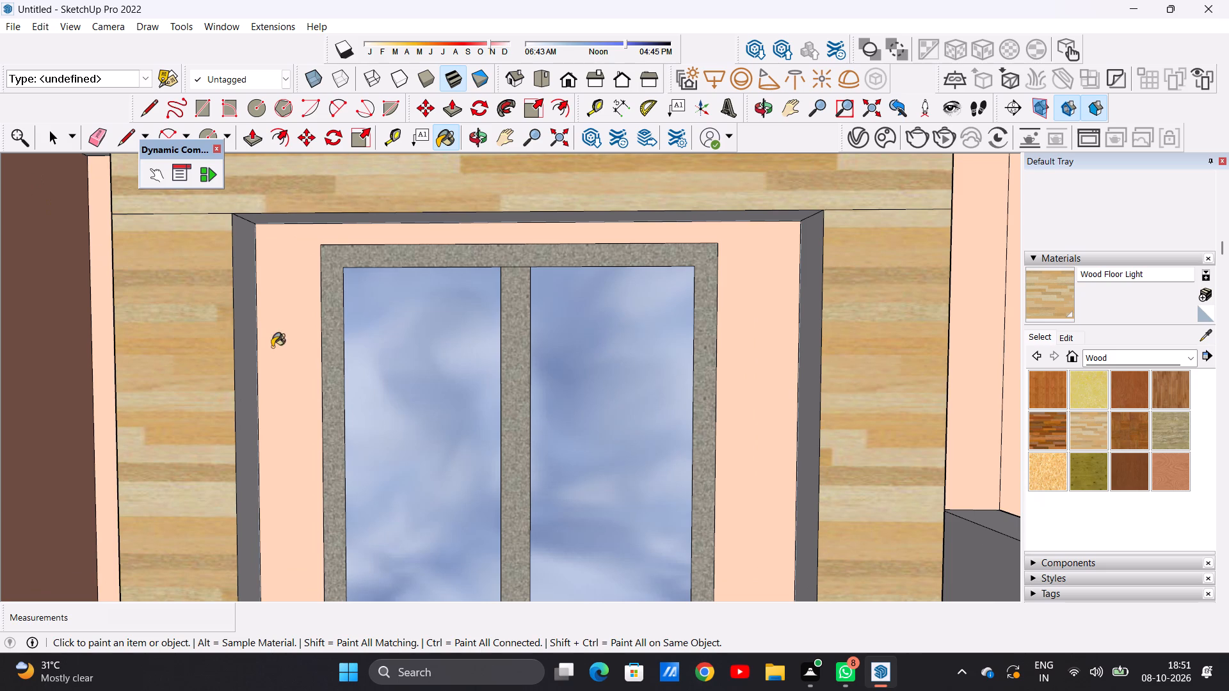
# Paint both pillars' inner reveals and the lintel's underside on the third balcony's window surround with Wood Floor Light.
pyautogui.moveTo(265, 322); pyautogui.dragTo(236, 328, button='middle')
pyautogui.click(250, 296)
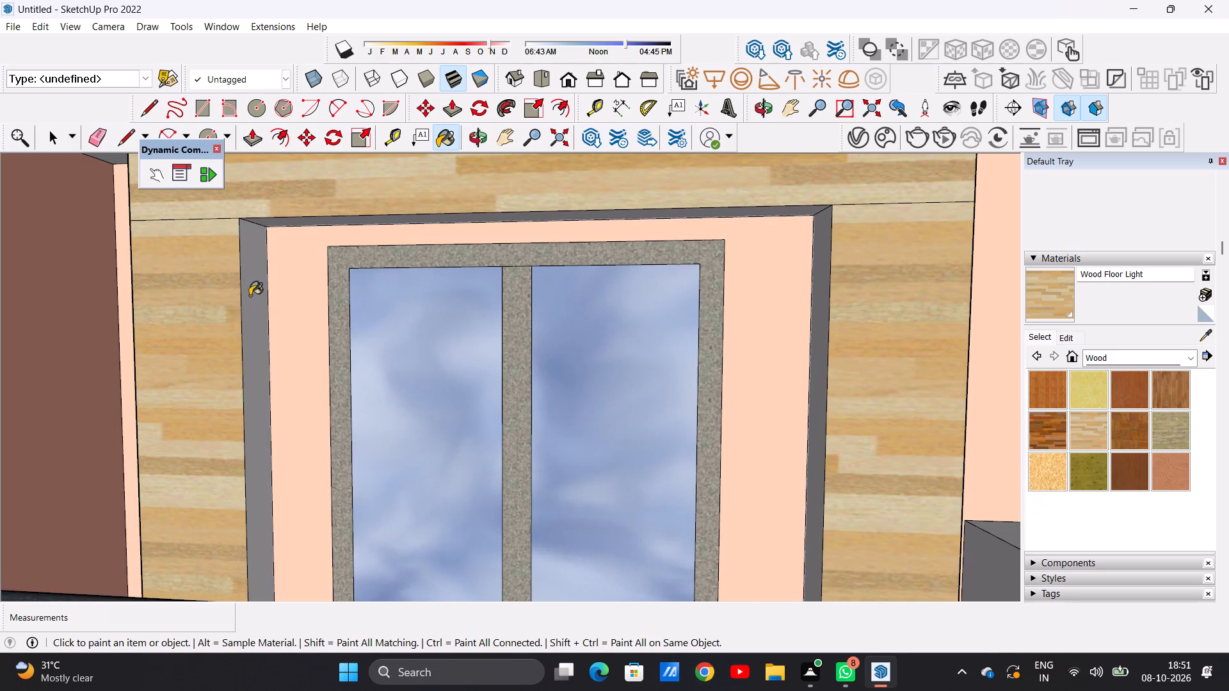
pyautogui.scroll(-8, 271, 392)
pyautogui.moveTo(276, 403); pyautogui.dragTo(500, 406, button='middle')
pyautogui.scroll(6, 497, 374)
pyautogui.click(480, 372)
pyautogui.scroll(-8, 473, 433)
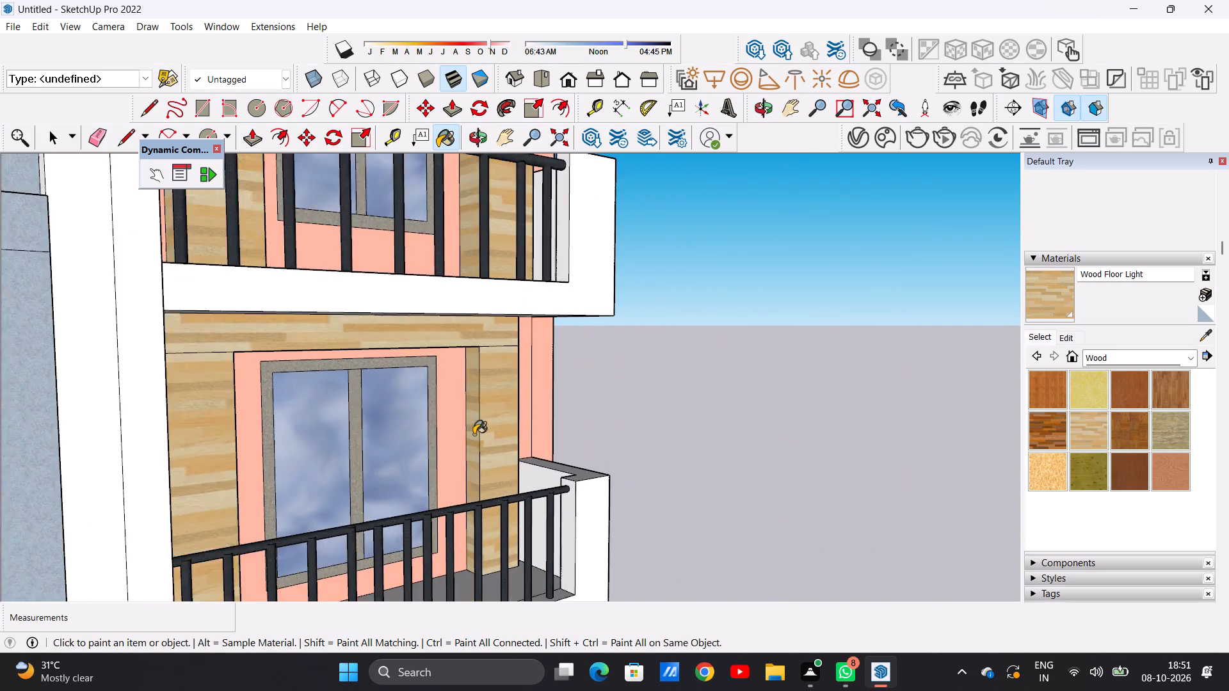
pyautogui.scroll(-2, 474, 434)
pyautogui.moveTo(478, 452); pyautogui.dragTo(294, 342, button='middle')
pyautogui.scroll(9, 389, 418)
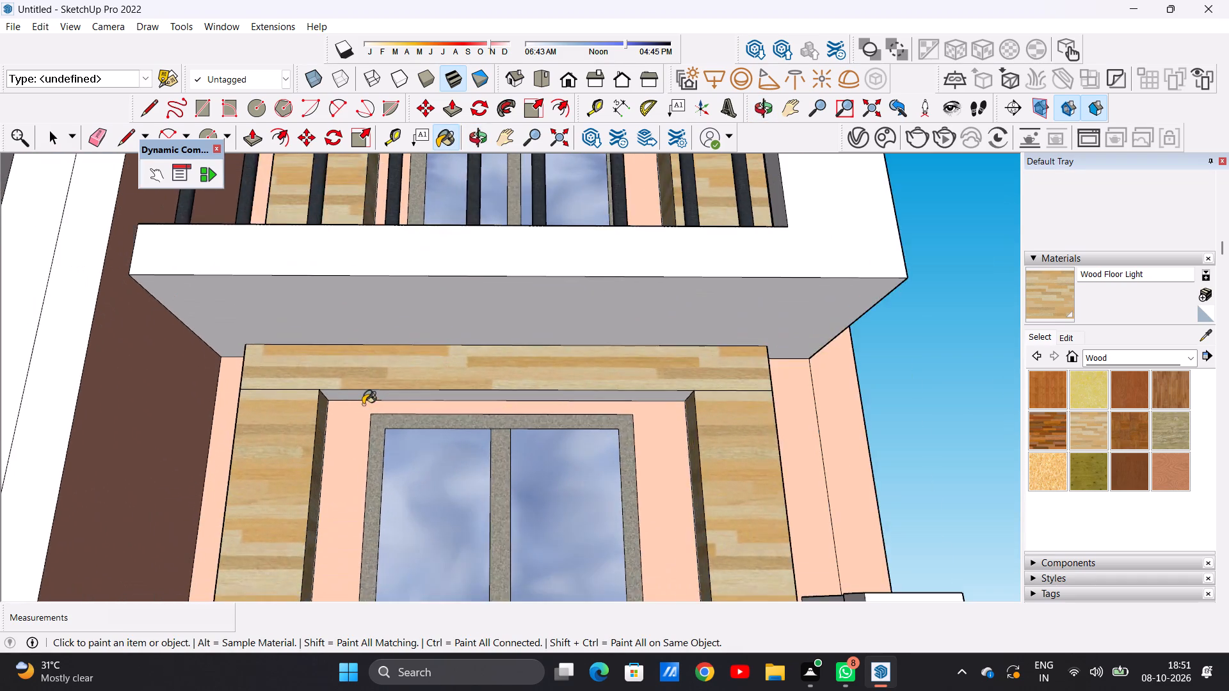
pyautogui.scroll(9, 363, 404)
pyautogui.click(311, 379)
# Paint the front faces of the lintel and both upper corner blocks on the lowest balcony's window surround with Wood Floor Light.
pyautogui.scroll(-9, 329, 439)
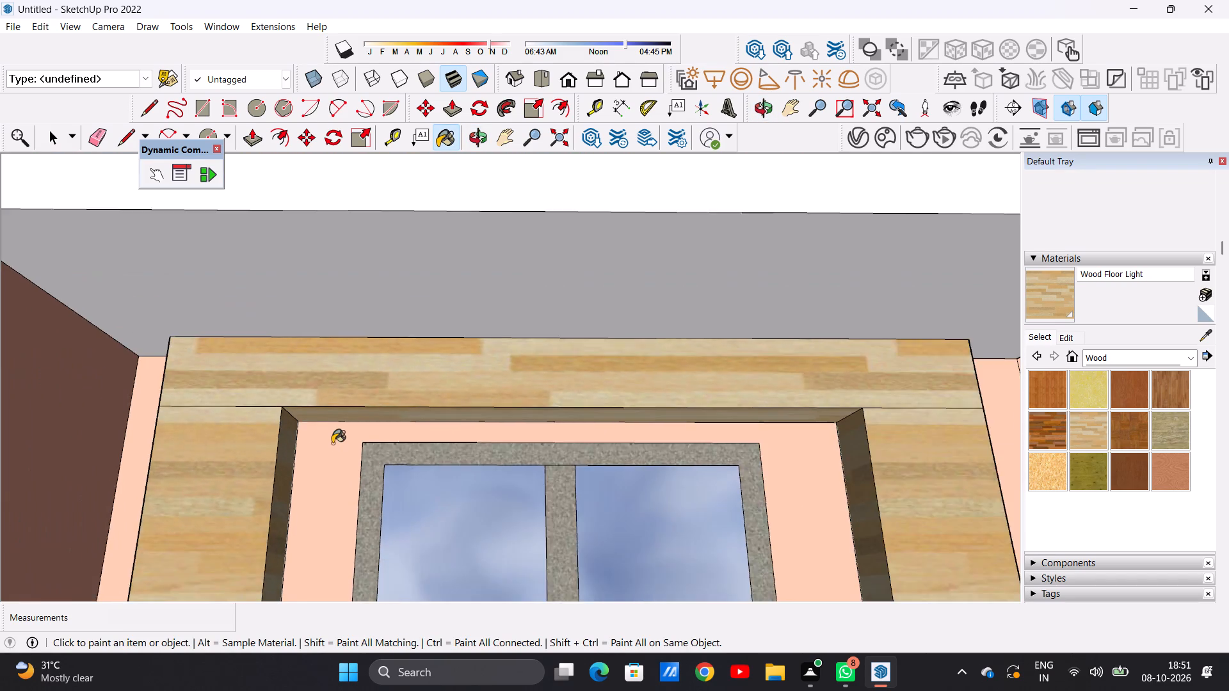
pyautogui.scroll(-15, 332, 443)
pyautogui.moveTo(329, 463); pyautogui.dragTo(338, 503, button='middle')
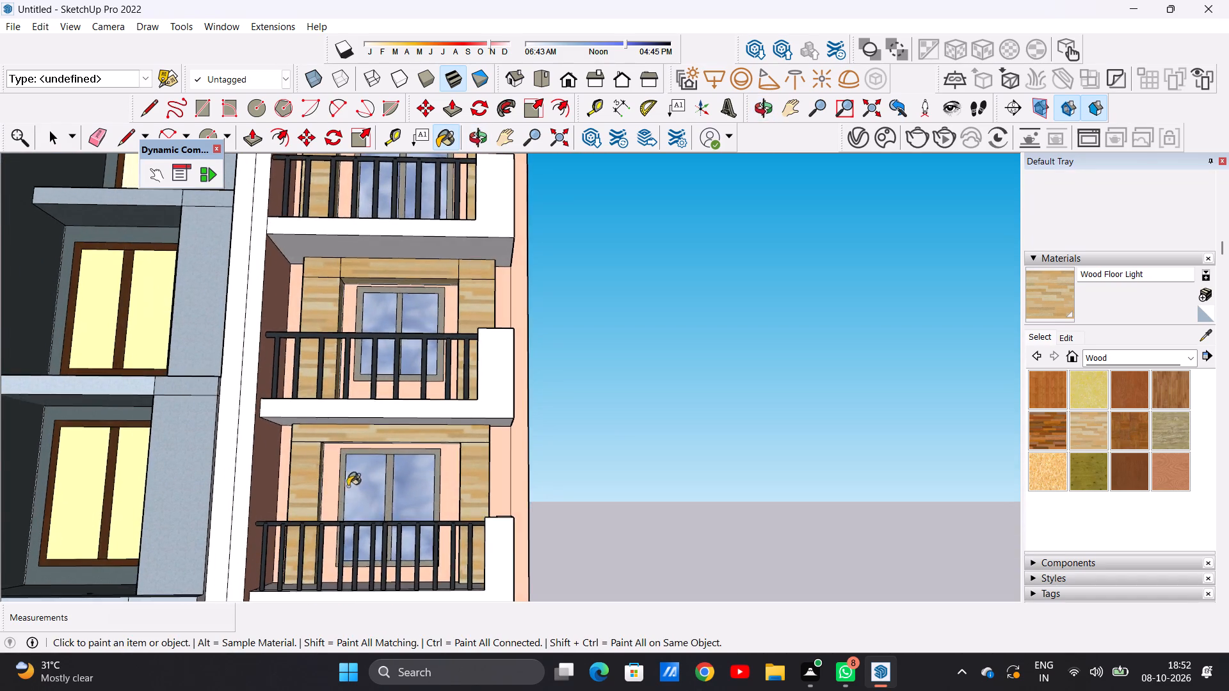
pyautogui.scroll(-12, 356, 472)
pyautogui.scroll(2, 357, 517)
pyautogui.scroll(-1, 357, 516)
pyautogui.scroll(4, 357, 516)
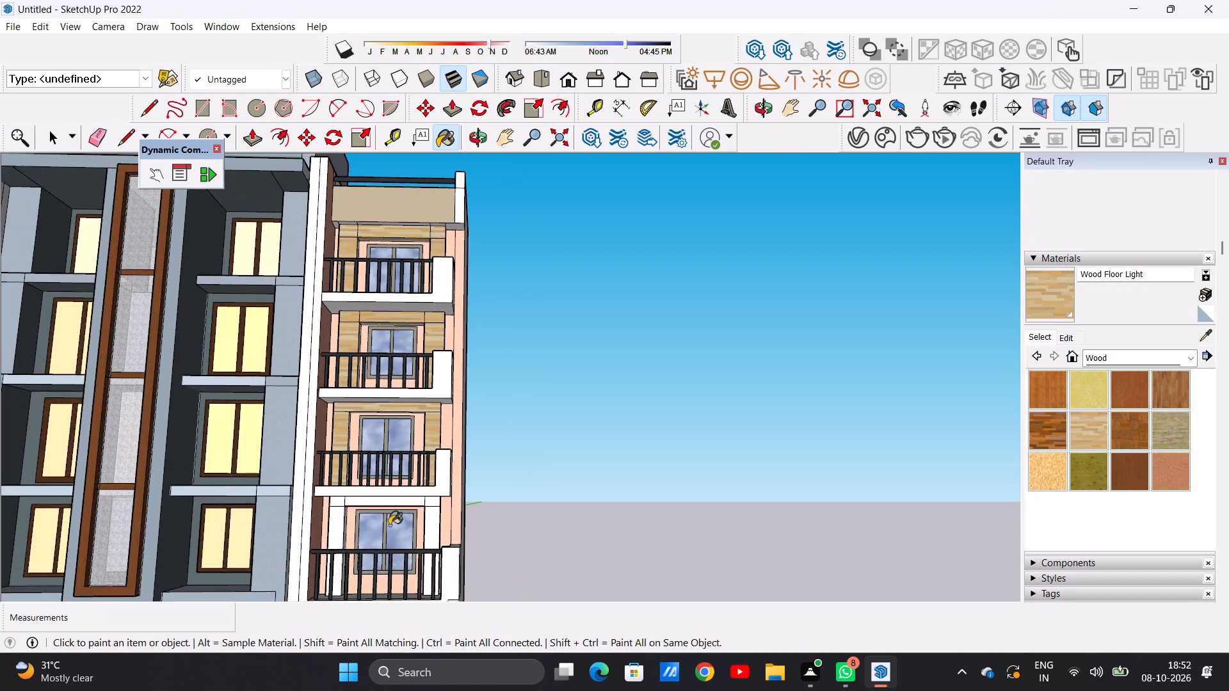
pyautogui.scroll(7, 389, 525)
pyautogui.scroll(12, 440, 493)
pyautogui.click(440, 450)
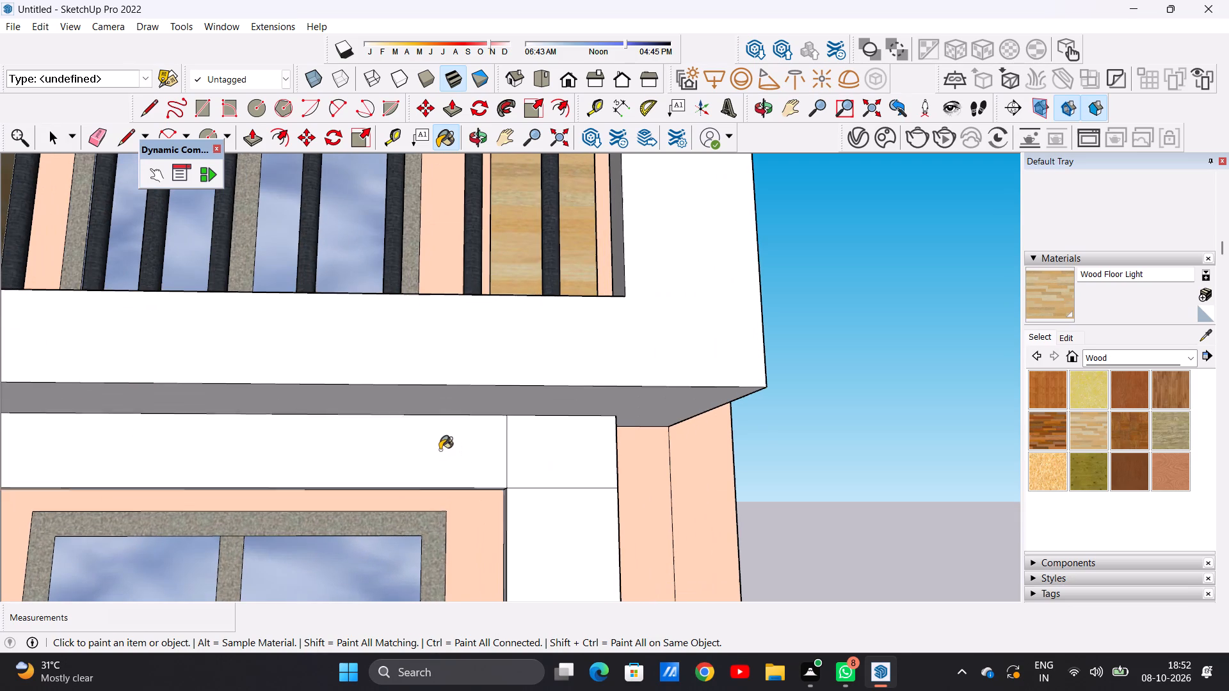
pyautogui.click(543, 459)
pyautogui.scroll(-6, 448, 476)
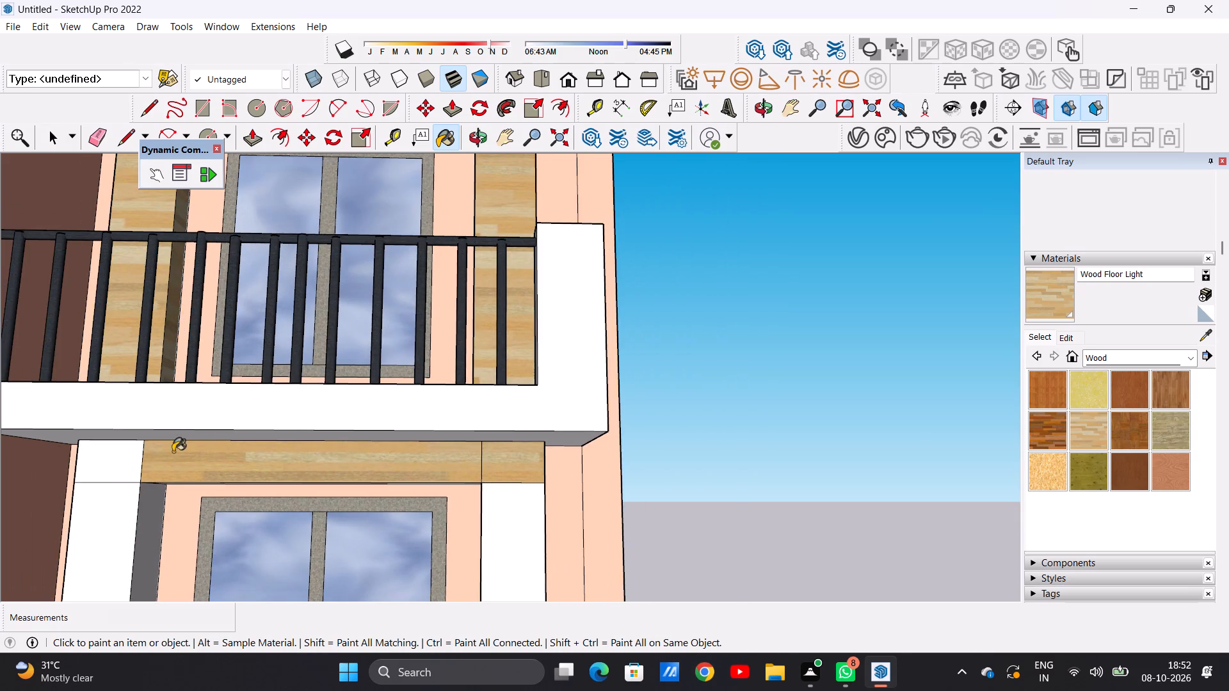
pyautogui.scroll(6, 147, 459)
pyautogui.click(89, 458)
# Paint the front faces of both pillars of the lowest balcony's window surround with Wood Floor Light.
pyautogui.scroll(-8, 257, 533)
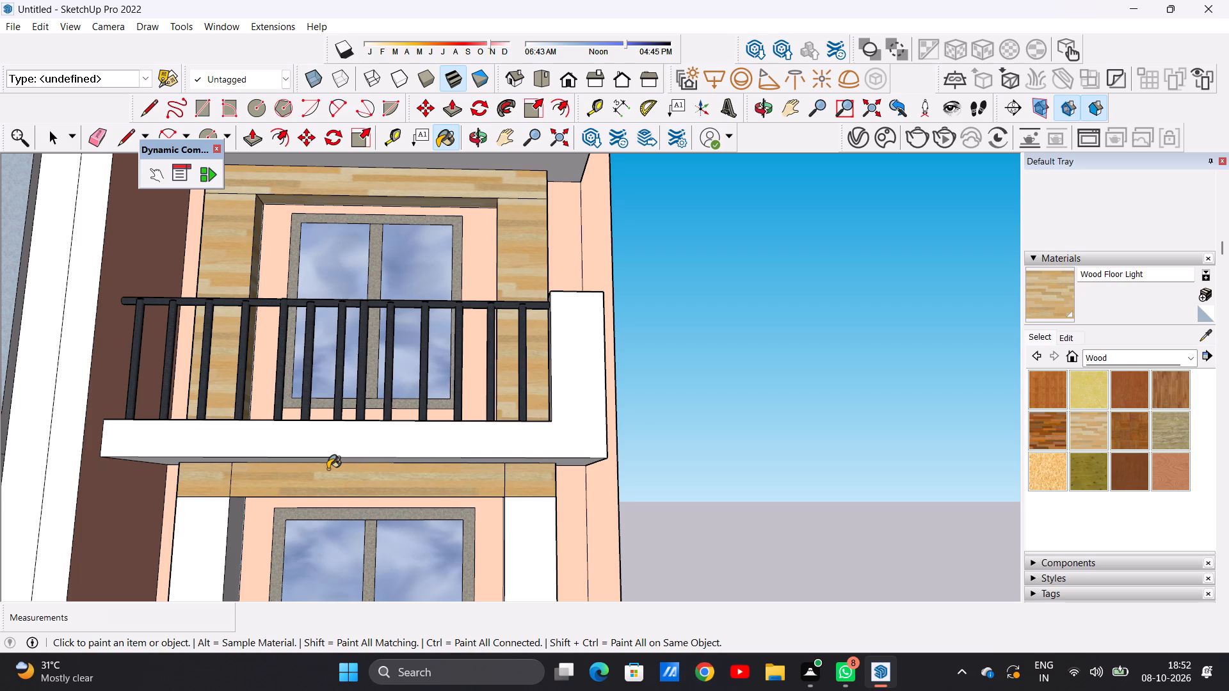
pyautogui.scroll(-11, 365, 429)
pyautogui.scroll(7, 414, 480)
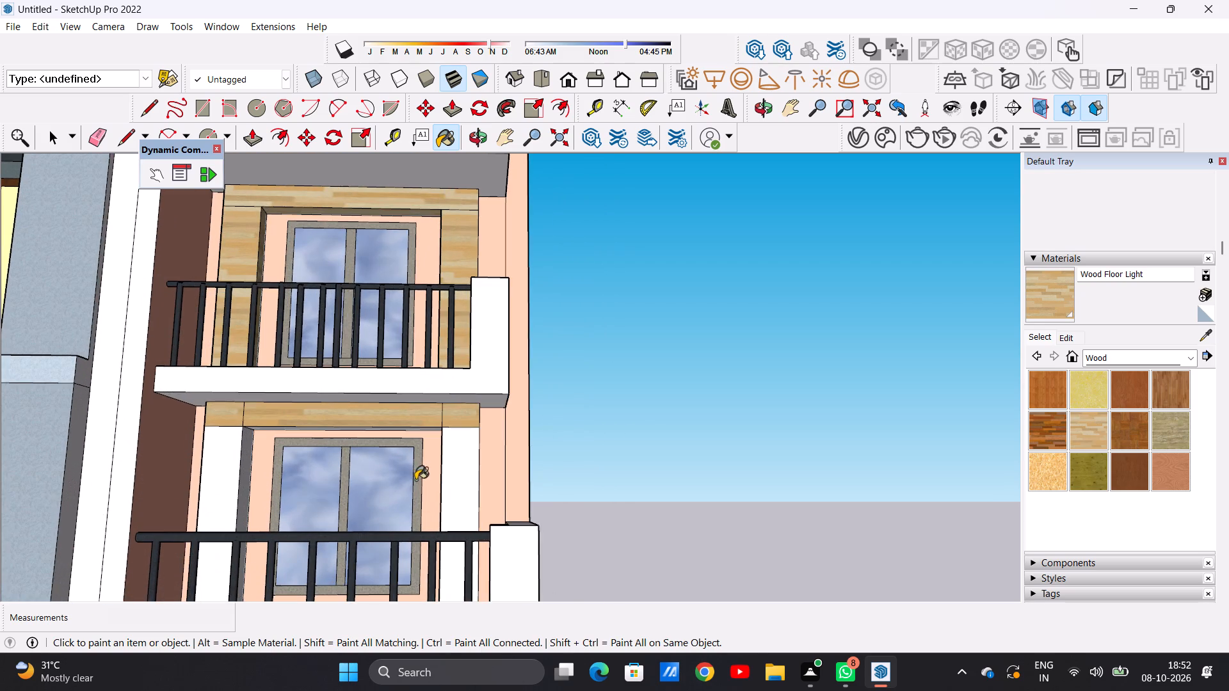
pyautogui.click(462, 472)
pyautogui.click(204, 475)
# Paint the inner reveals of both pillars of the lowest balcony's window surround with Wood Floor Light.
pyautogui.scroll(-2, 351, 459)
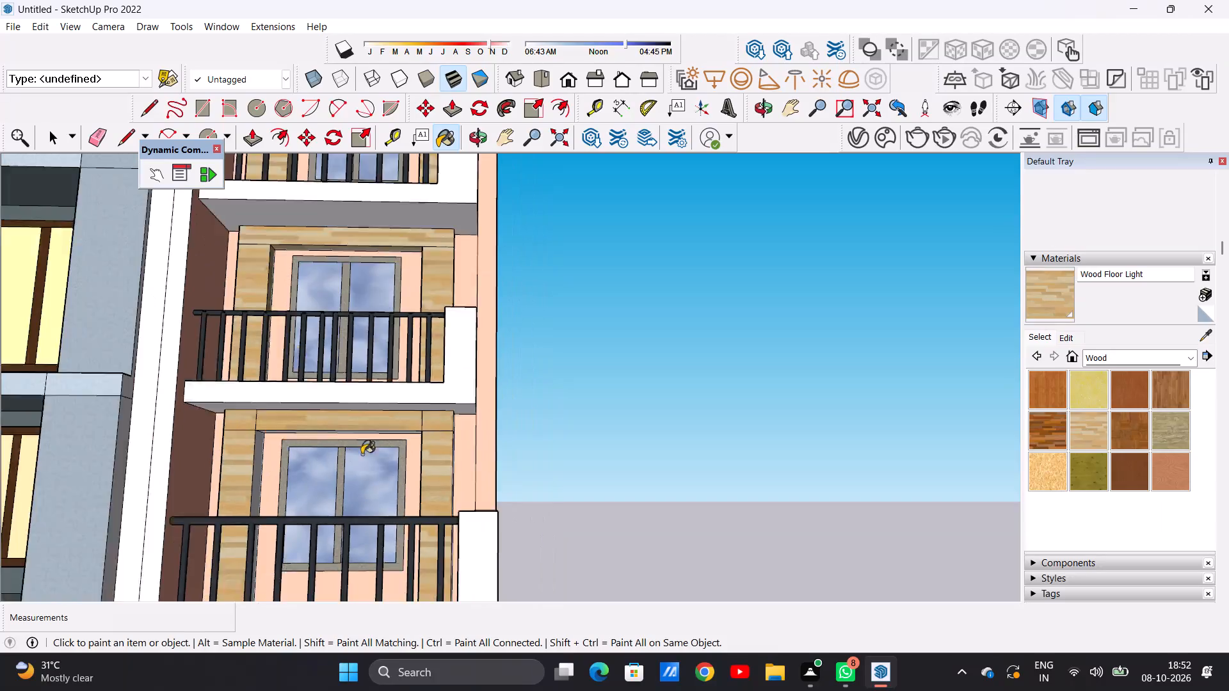
pyautogui.scroll(-6, 362, 454)
pyautogui.moveTo(390, 457); pyautogui.dragTo(273, 532, button='middle')
pyautogui.scroll(7, 358, 449)
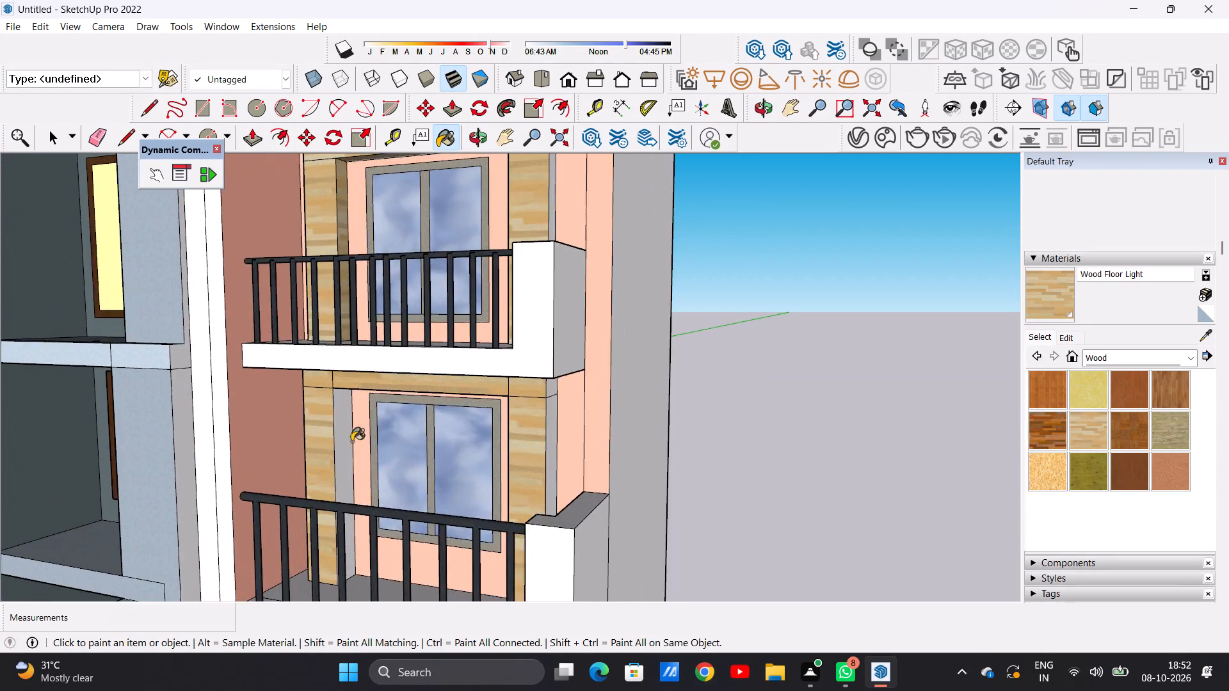
pyautogui.scroll(8, 343, 438)
pyautogui.click(343, 437)
pyautogui.scroll(-10, 349, 456)
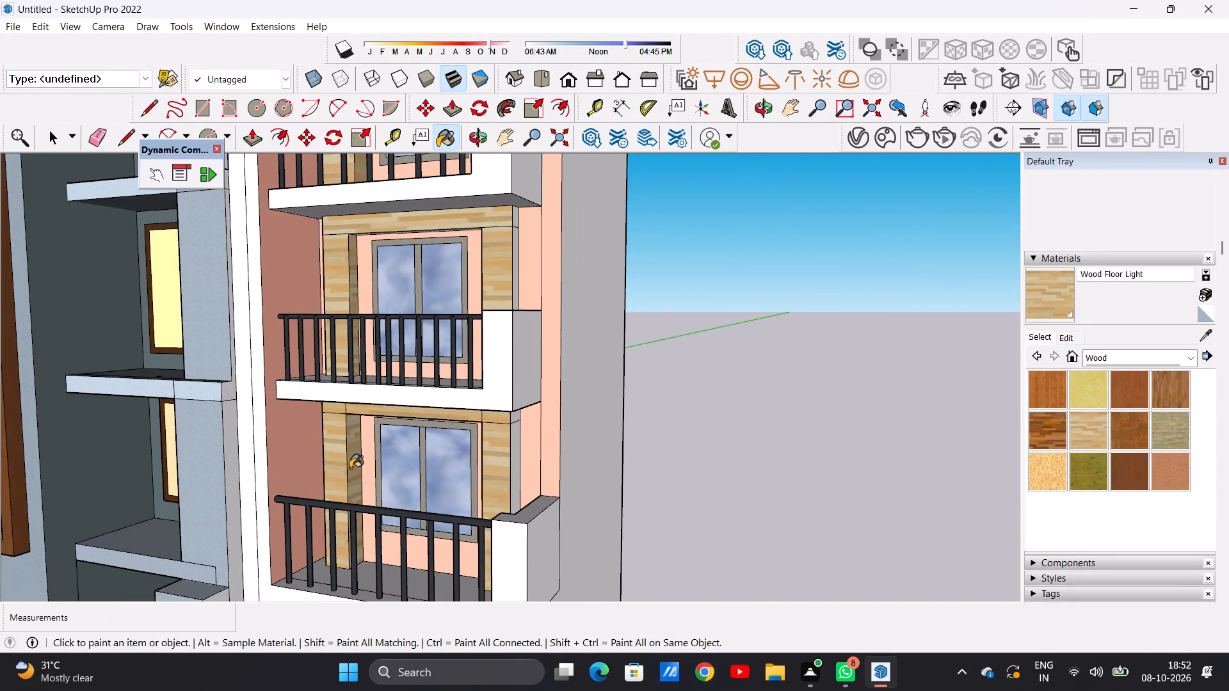
pyautogui.moveTo(352, 474); pyautogui.dragTo(643, 472, button='middle')
pyautogui.scroll(6, 528, 457)
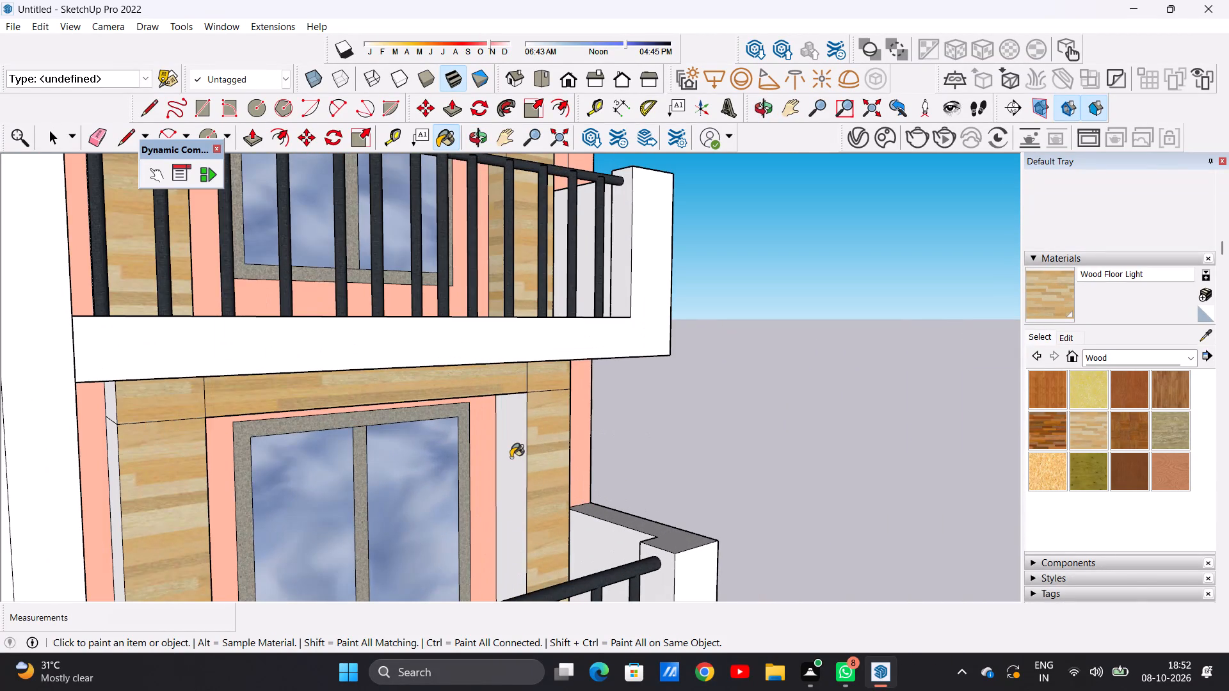
pyautogui.click(511, 457)
# Paint the outer side faces of the lowest balcony surround's pillar nearest the central block with Wood Floor Light.
pyautogui.scroll(-4, 511, 458)
pyautogui.scroll(11, 338, 468)
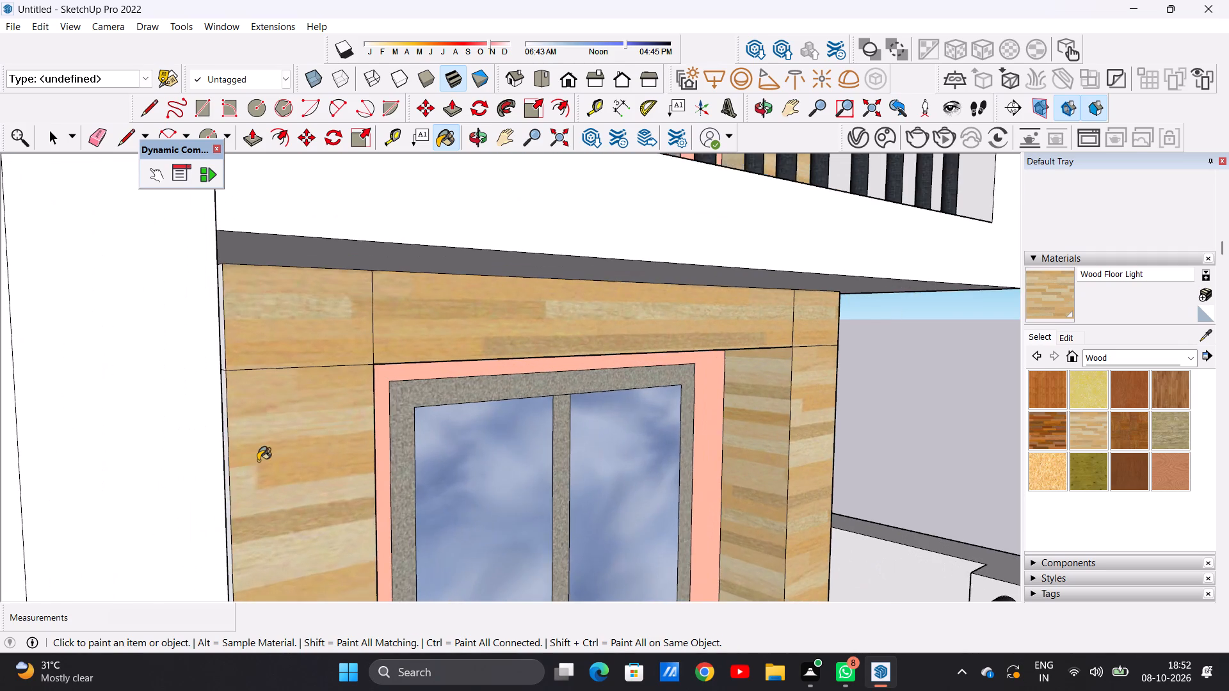
pyautogui.scroll(9, 258, 461)
pyautogui.click(162, 443)
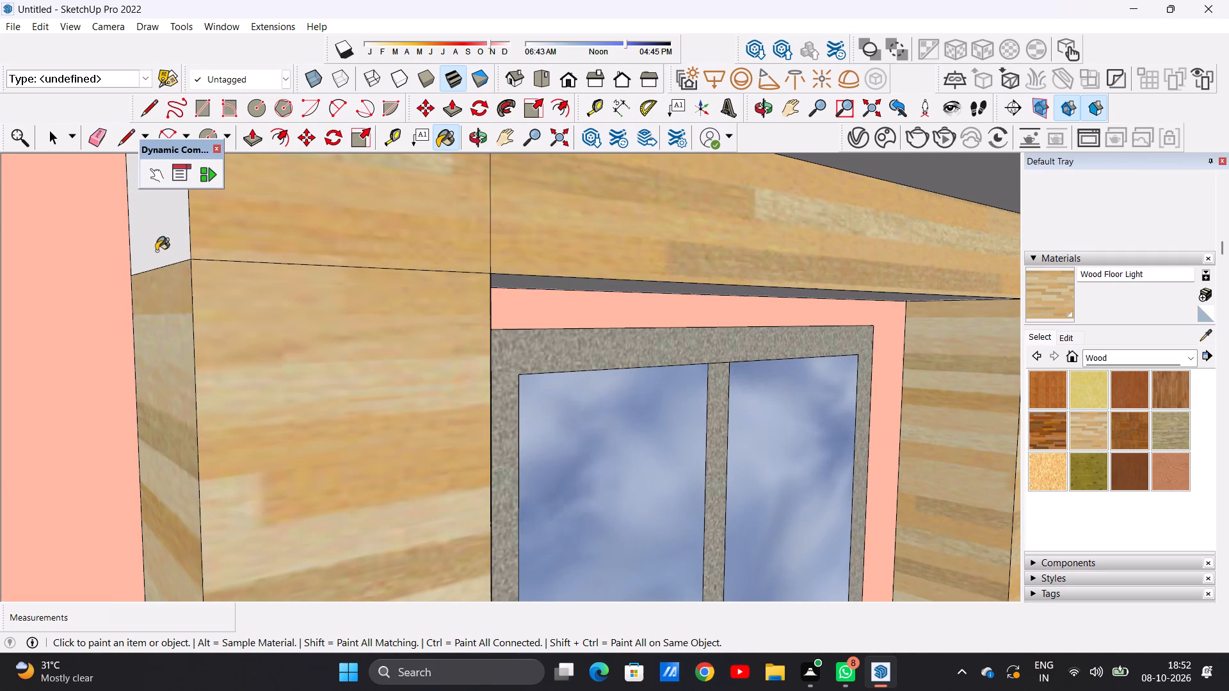
pyautogui.click(156, 251)
# Paint the upper and lower outer side faces of the lowest balcony surround's far pillar with Wood Floor Light.
pyautogui.scroll(-20, 198, 378)
pyautogui.scroll(-7, 198, 378)
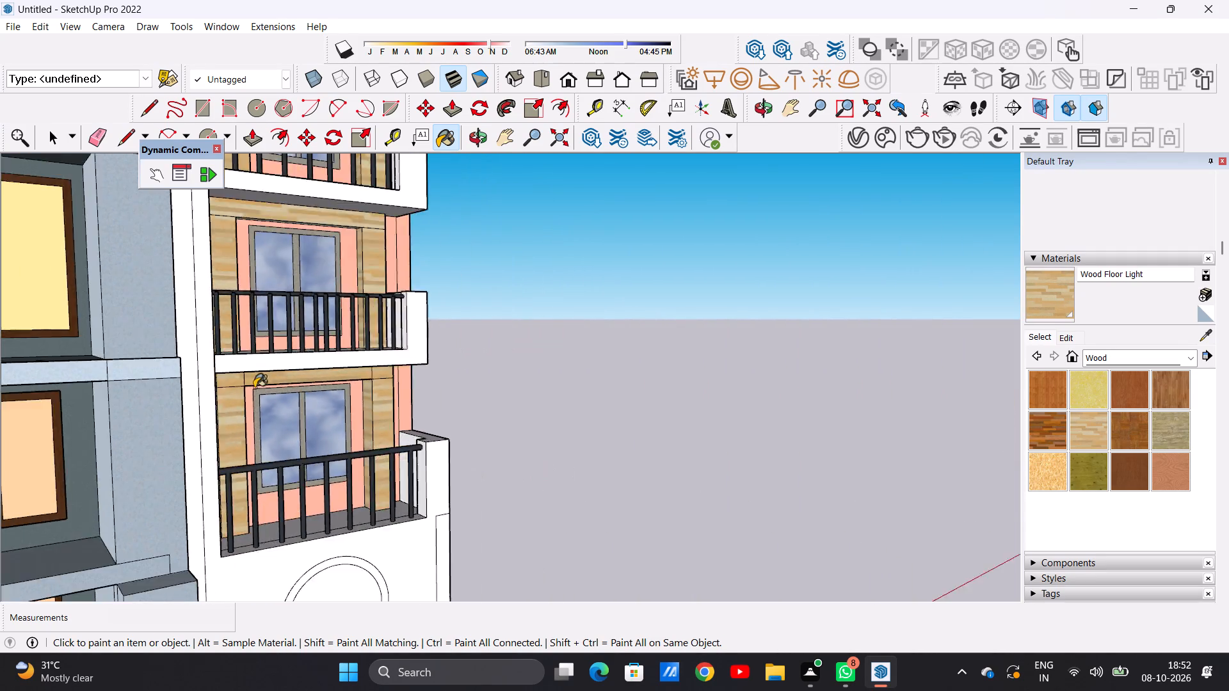
pyautogui.scroll(-10, 254, 388)
pyautogui.moveTo(441, 420); pyautogui.dragTo(112, 383, button='middle')
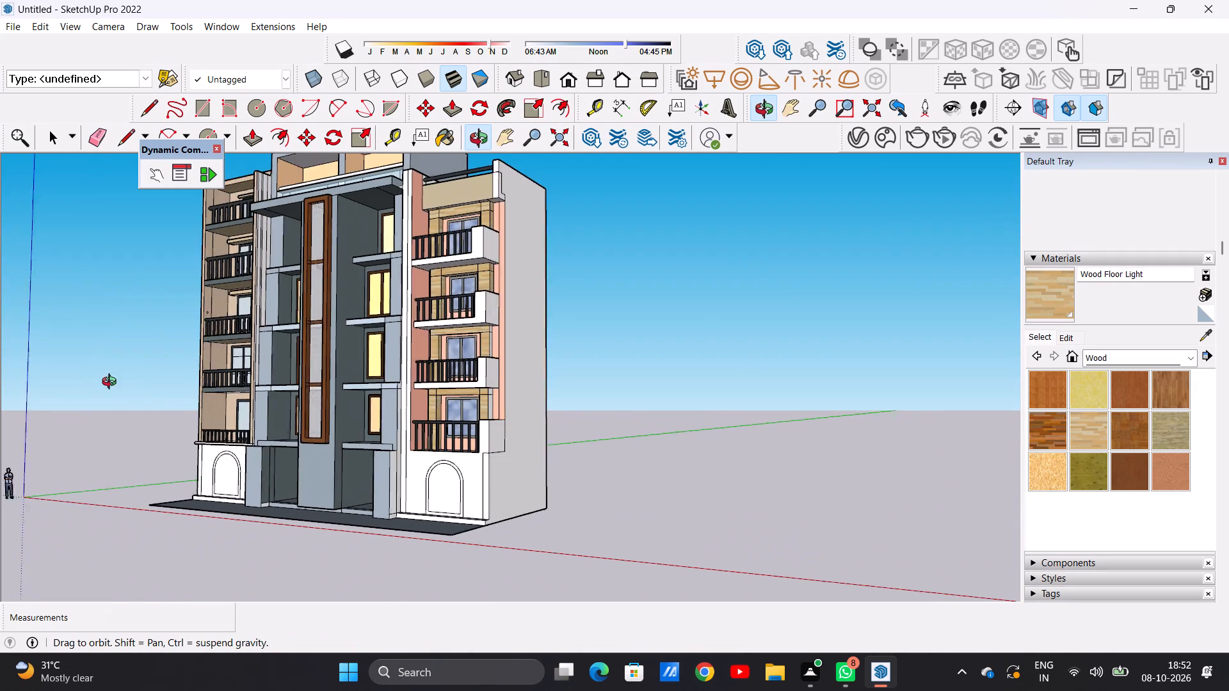
pyautogui.moveTo(112, 383); pyautogui.dragTo(111, 383, button='middle')
pyautogui.scroll(7, 533, 413)
pyautogui.scroll(11, 449, 384)
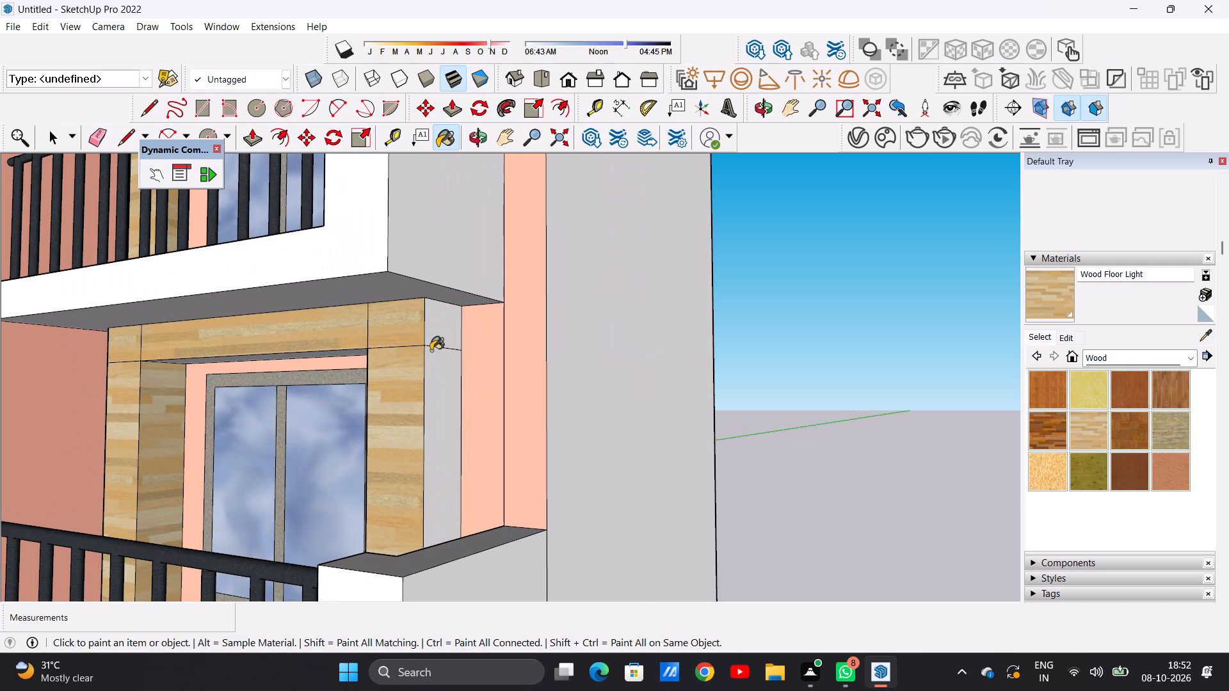
pyautogui.click(434, 335)
pyautogui.click(443, 432)
pyautogui.scroll(-9, 437, 491)
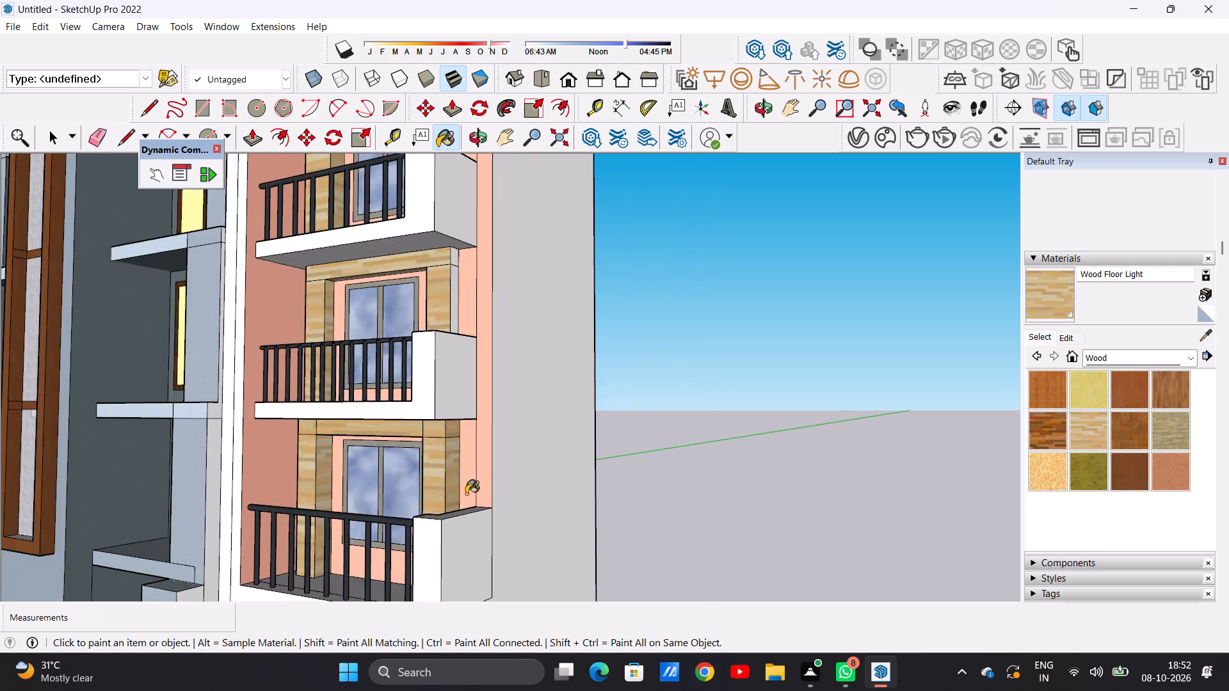
# Paint the underside of the window surround's lintel on the shorter wing's lowest balcony with Wood Floor Light.
pyautogui.scroll(-9, 466, 494)
pyautogui.moveTo(386, 502); pyautogui.dragTo(514, 509, button='middle')
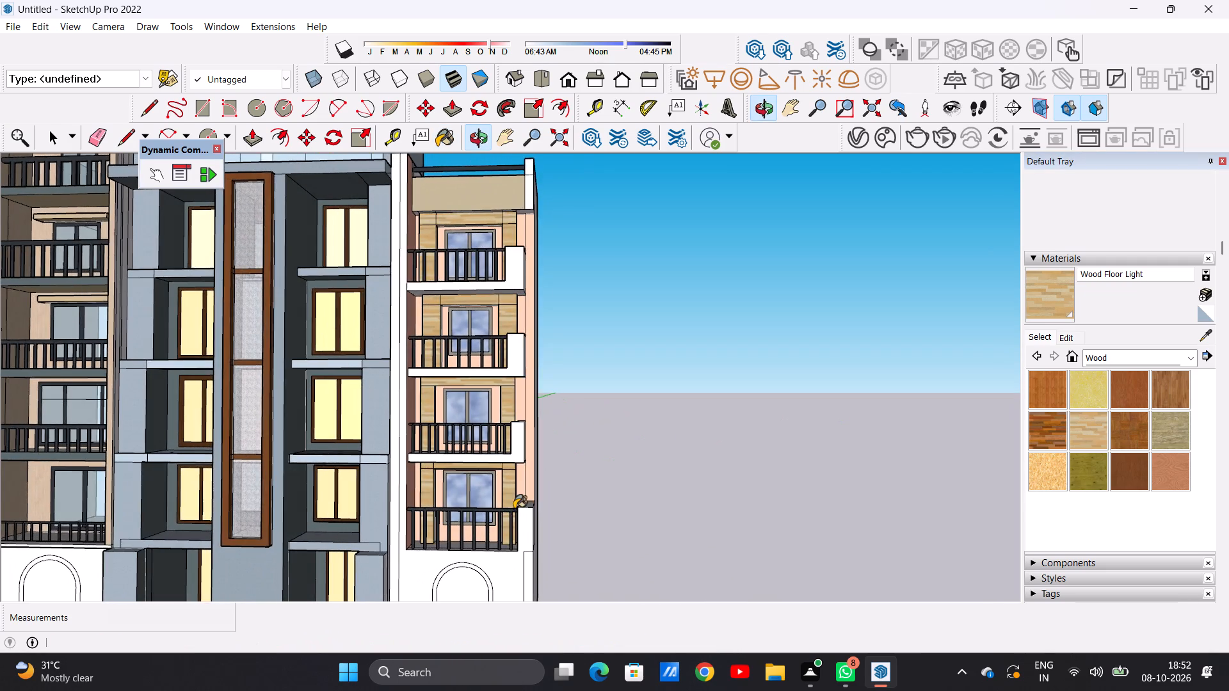
pyautogui.scroll(-6, 500, 513)
pyautogui.scroll(5, 483, 493)
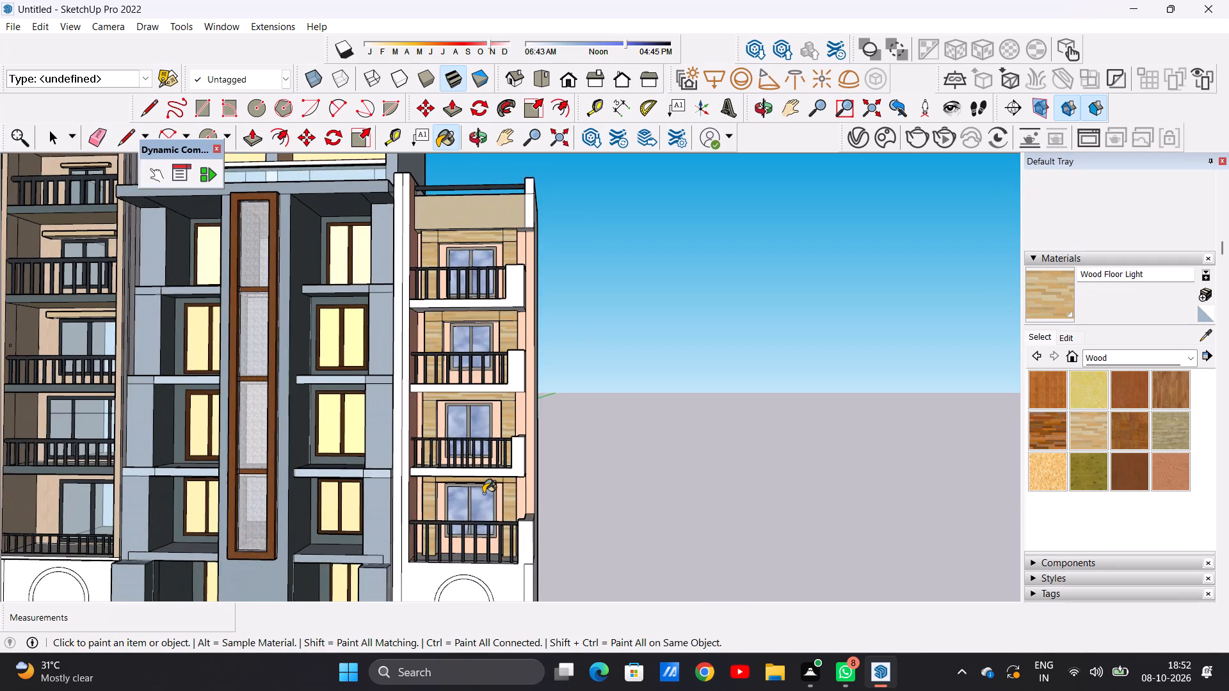
pyautogui.scroll(7, 483, 493)
pyautogui.moveTo(482, 499); pyautogui.dragTo(490, 419, button='middle')
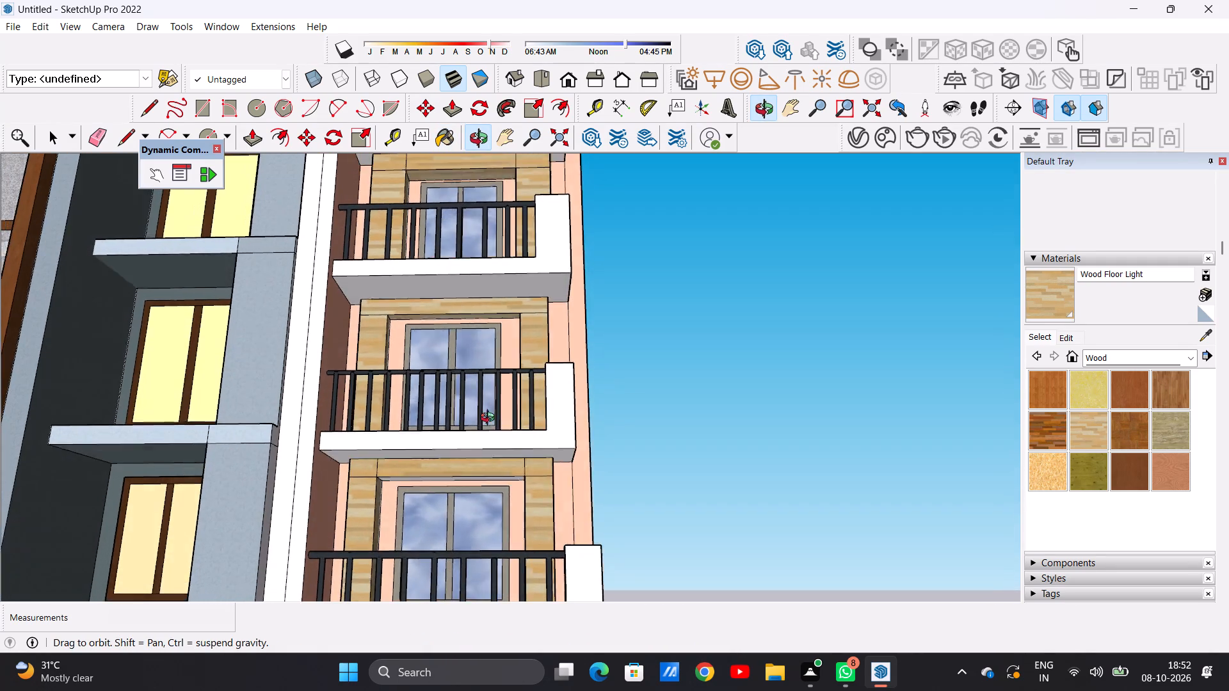
pyautogui.moveTo(490, 419); pyautogui.dragTo(479, 383, button='middle')
pyautogui.scroll(7, 494, 483)
pyautogui.scroll(-1, 494, 484)
pyautogui.scroll(6, 494, 484)
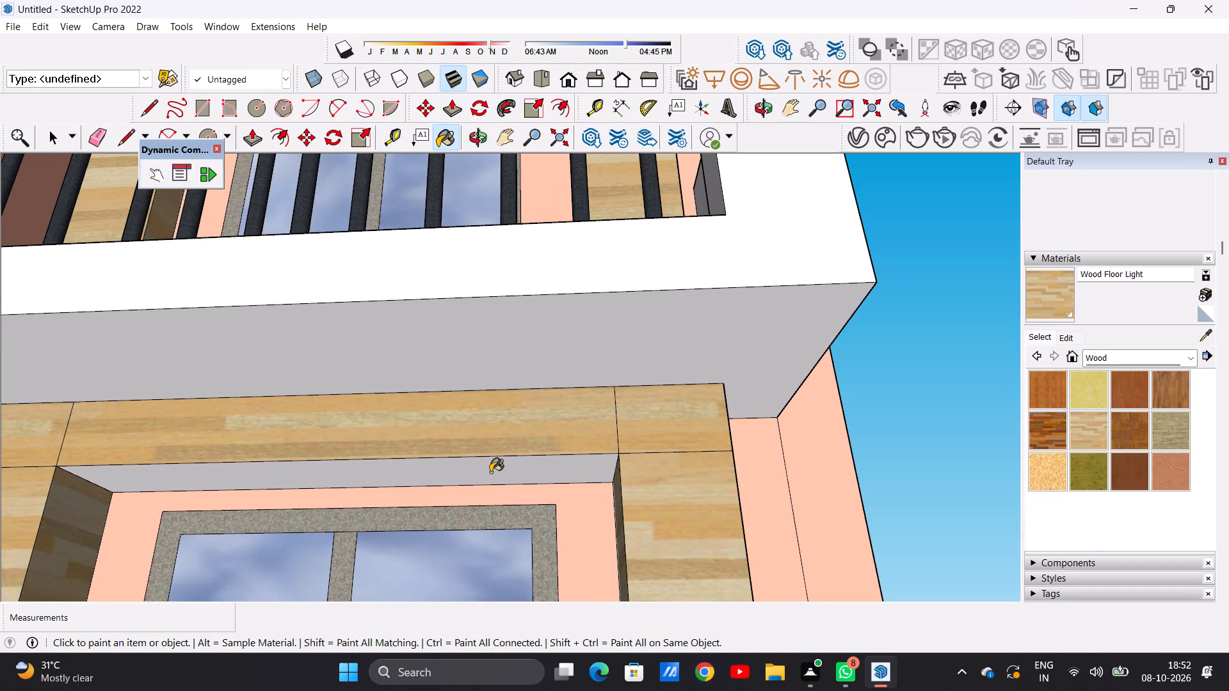
pyautogui.click(490, 472)
pyautogui.scroll(-17, 499, 505)
pyautogui.moveTo(488, 566); pyautogui.dragTo(488, 570, button='middle')
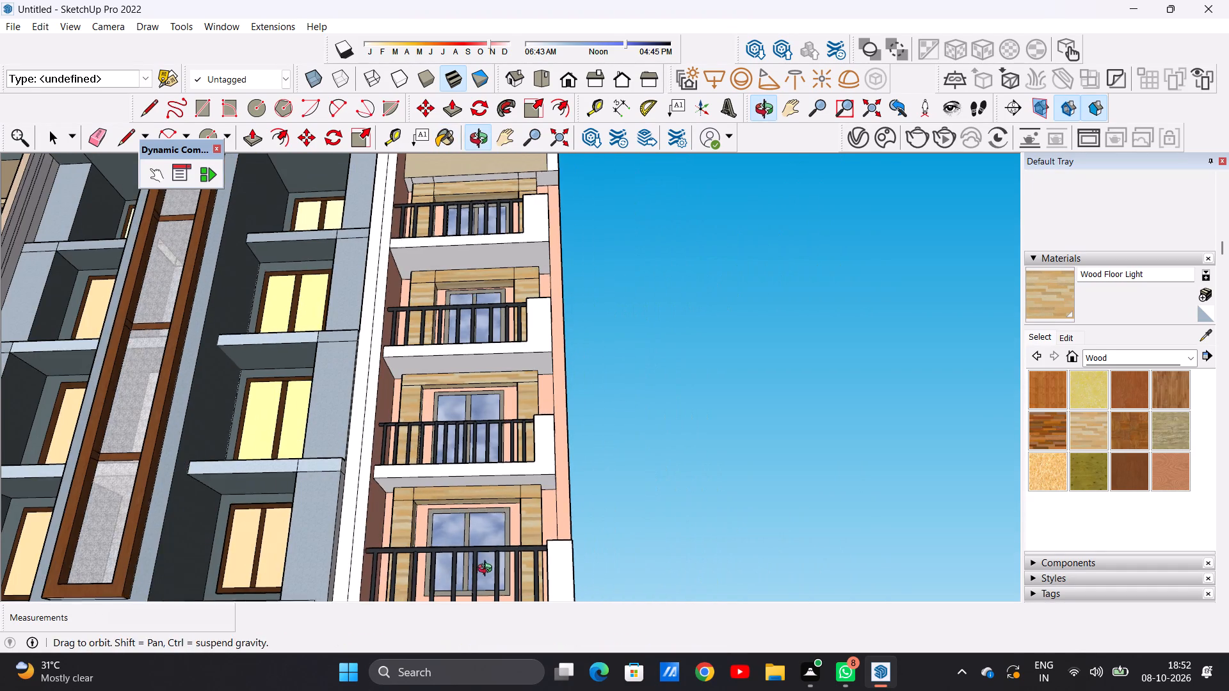
pyautogui.moveTo(488, 570); pyautogui.dragTo(485, 628, button='middle')
pyautogui.scroll(-4, 509, 515)
pyautogui.scroll(11, 498, 453)
pyautogui.scroll(-1, 495, 399)
pyautogui.scroll(2, 495, 399)
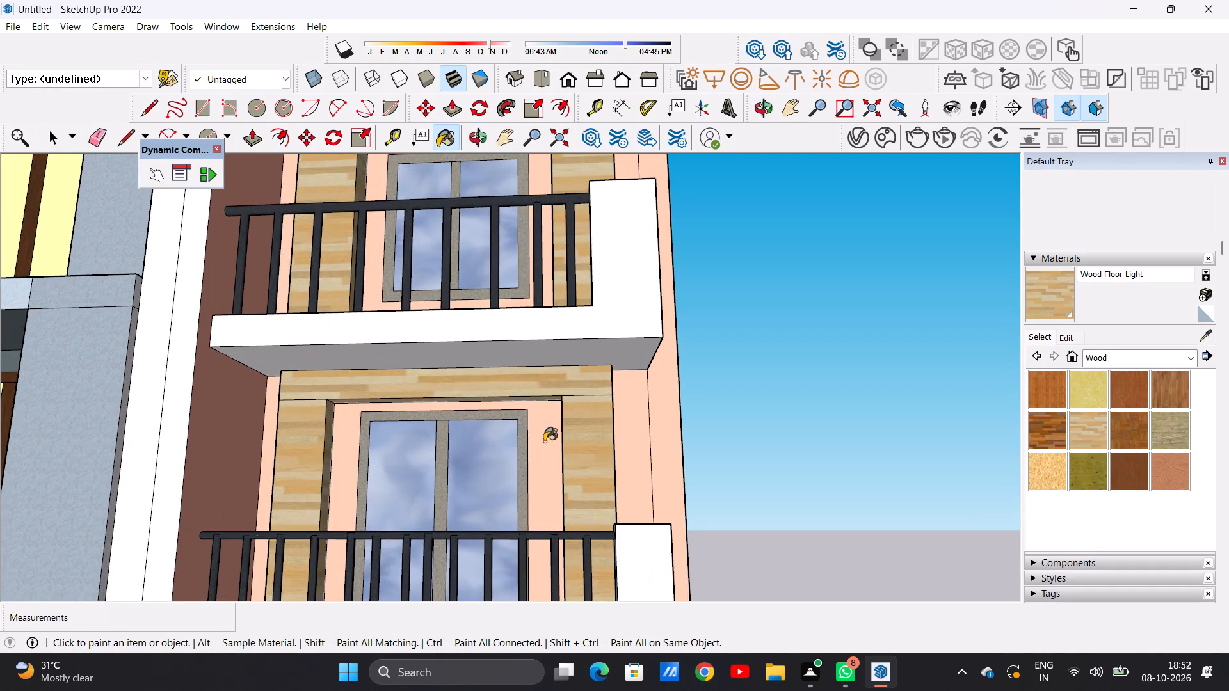
pyautogui.moveTo(545, 443); pyautogui.dragTo(522, 353, button='middle')
pyautogui.scroll(1, 522, 353)
pyautogui.scroll(13, 529, 425)
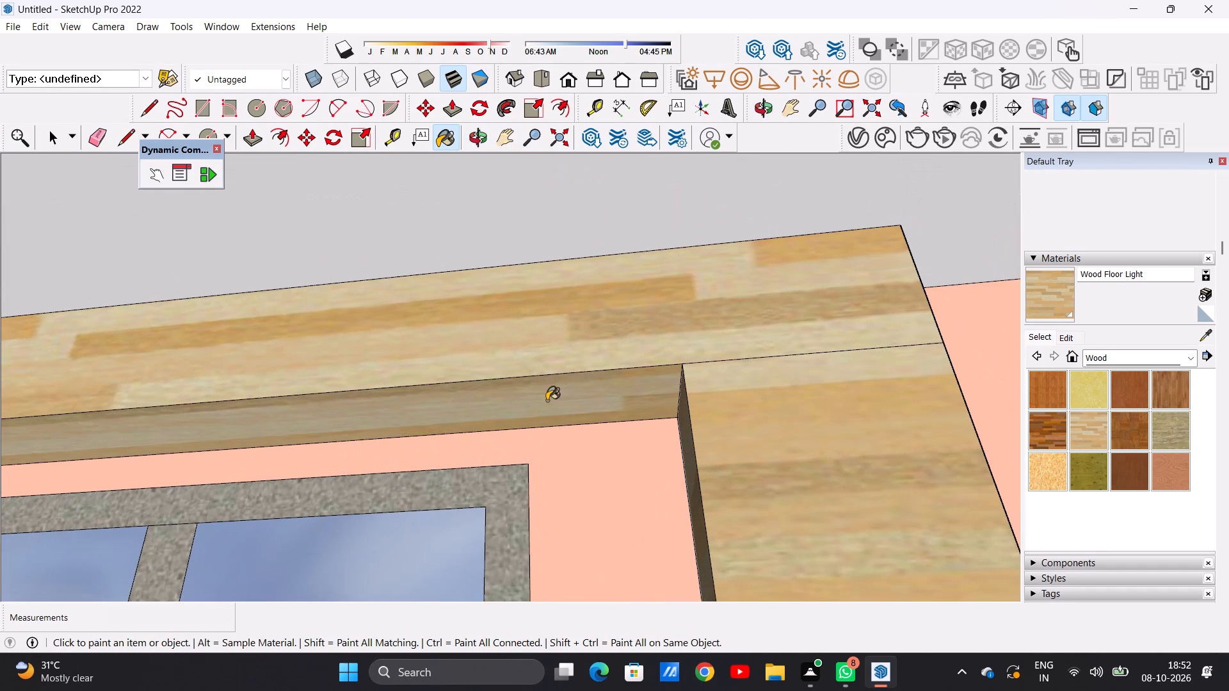
pyautogui.click(547, 401)
# Examine the upper balconies' window surrounds on the shorter wing for faces still missing the wood finish.
pyautogui.scroll(-20, 558, 511)
pyautogui.scroll(-7, 558, 511)
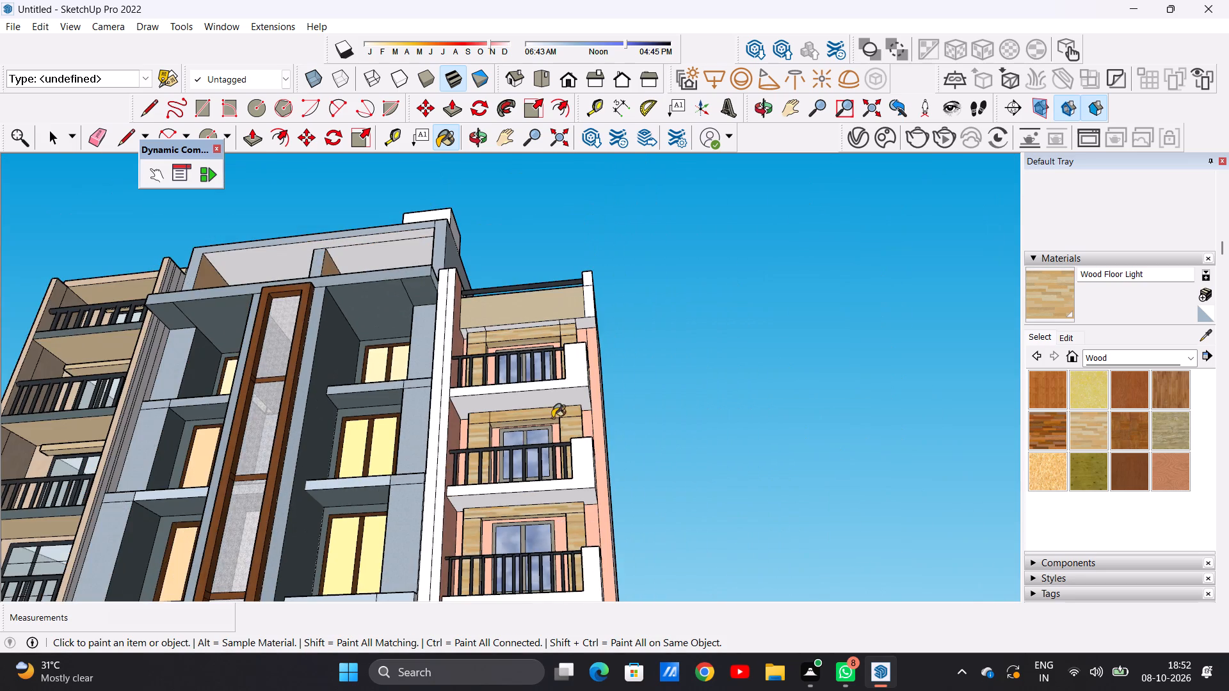
pyautogui.scroll(-1, 547, 428)
pyautogui.scroll(14, 546, 429)
pyautogui.scroll(-9, 545, 439)
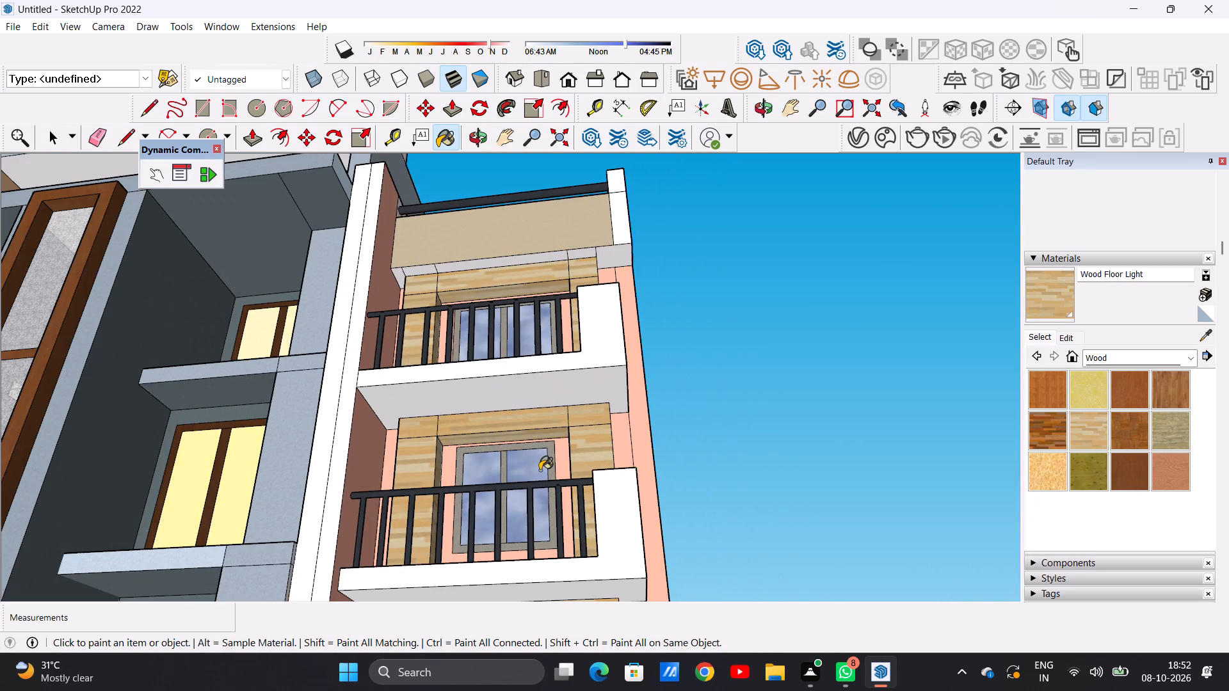
pyautogui.moveTo(480, 444); pyautogui.dragTo(500, 572, button='middle')
pyautogui.scroll(1, 566, 457)
pyautogui.scroll(-4, 566, 448)
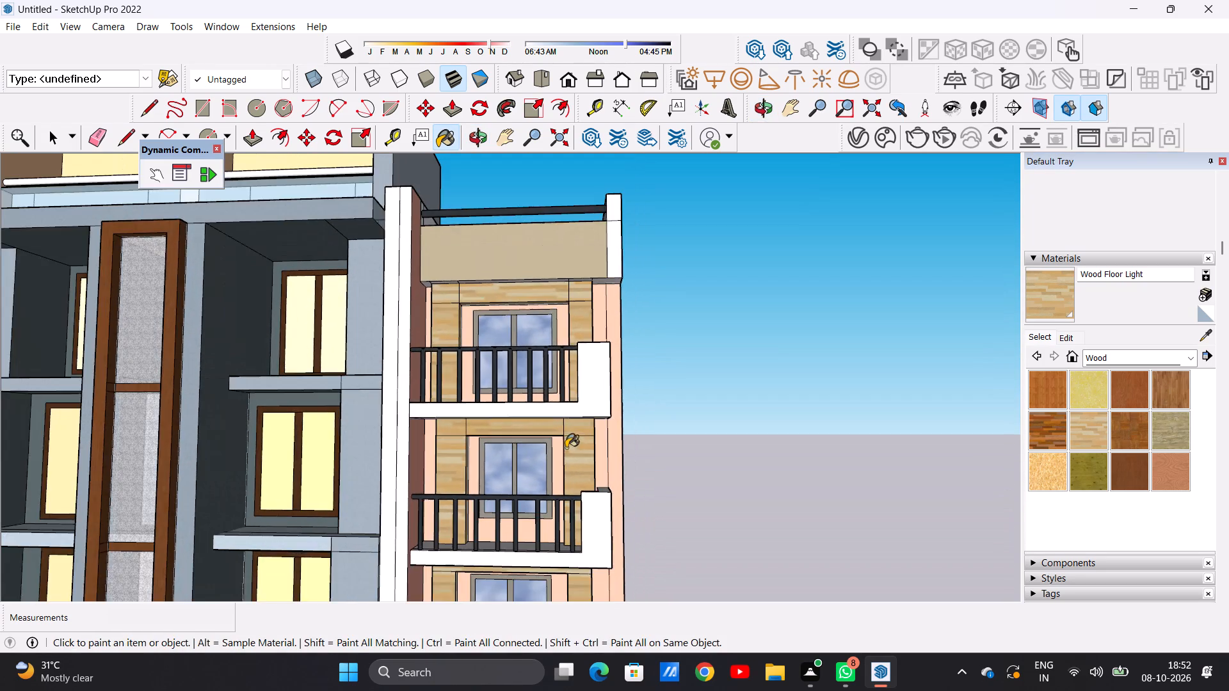
pyautogui.scroll(-5, 698, 383)
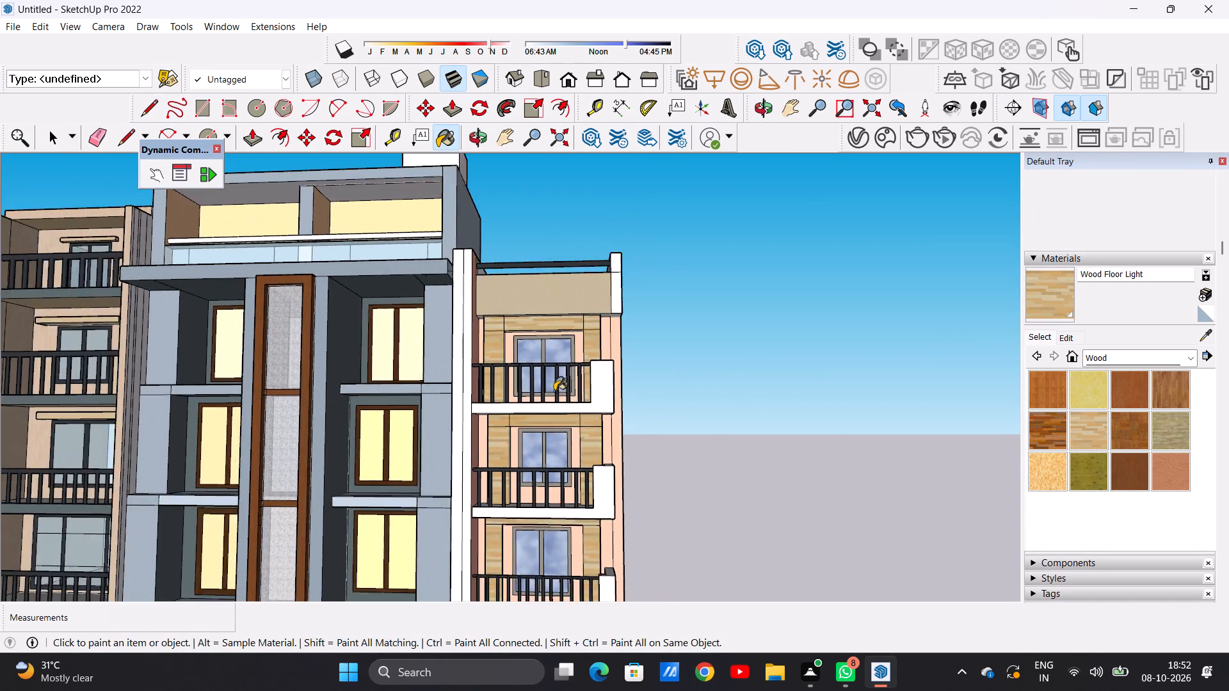
pyautogui.scroll(-7, 554, 391)
# Paint all underside faces of the shorter wing's roof parapet band with Formica Beige from the Synthetic Surfaces materials.
pyautogui.click(1189, 361)
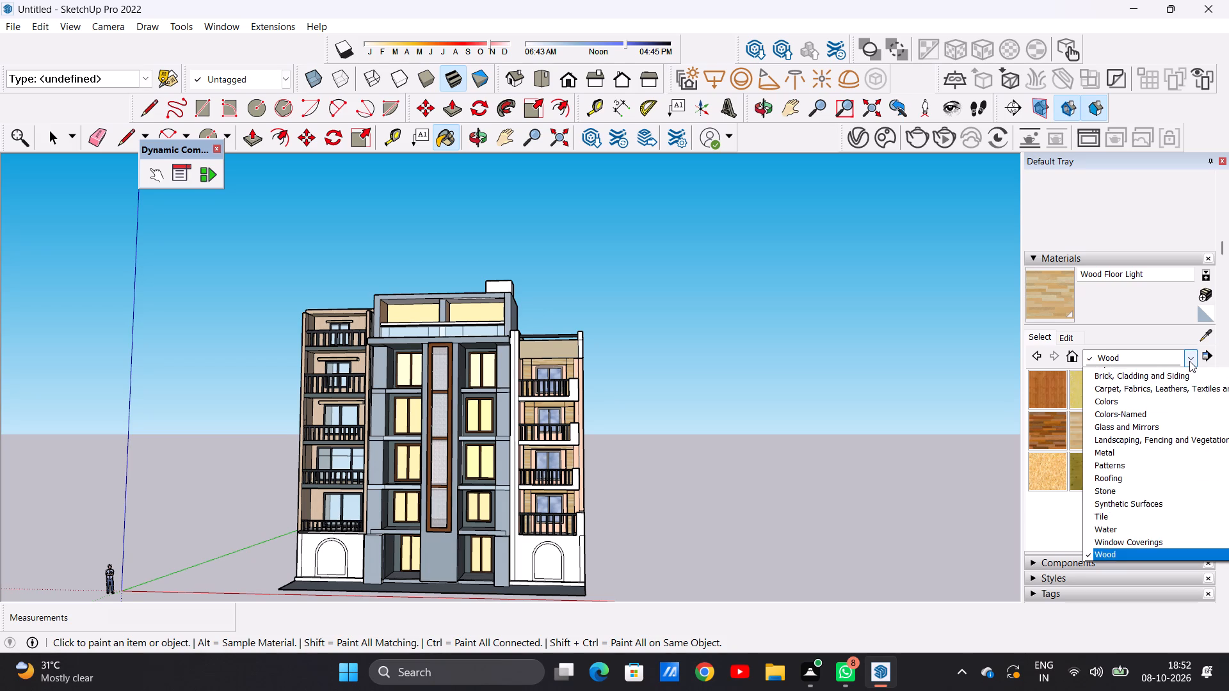
pyautogui.click(1136, 511)
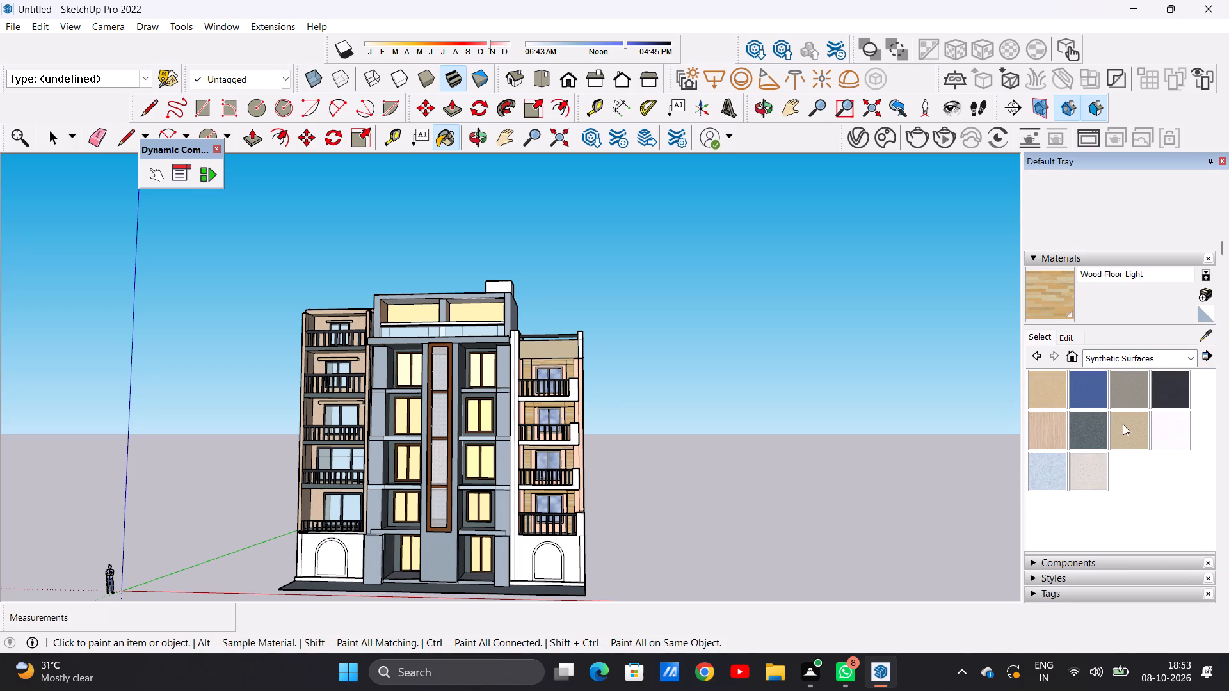
pyautogui.click(1043, 392)
pyautogui.scroll(6, 494, 353)
pyautogui.scroll(7, 637, 348)
pyautogui.moveTo(647, 388); pyautogui.dragTo(647, 314, button='middle')
pyautogui.scroll(13, 680, 367)
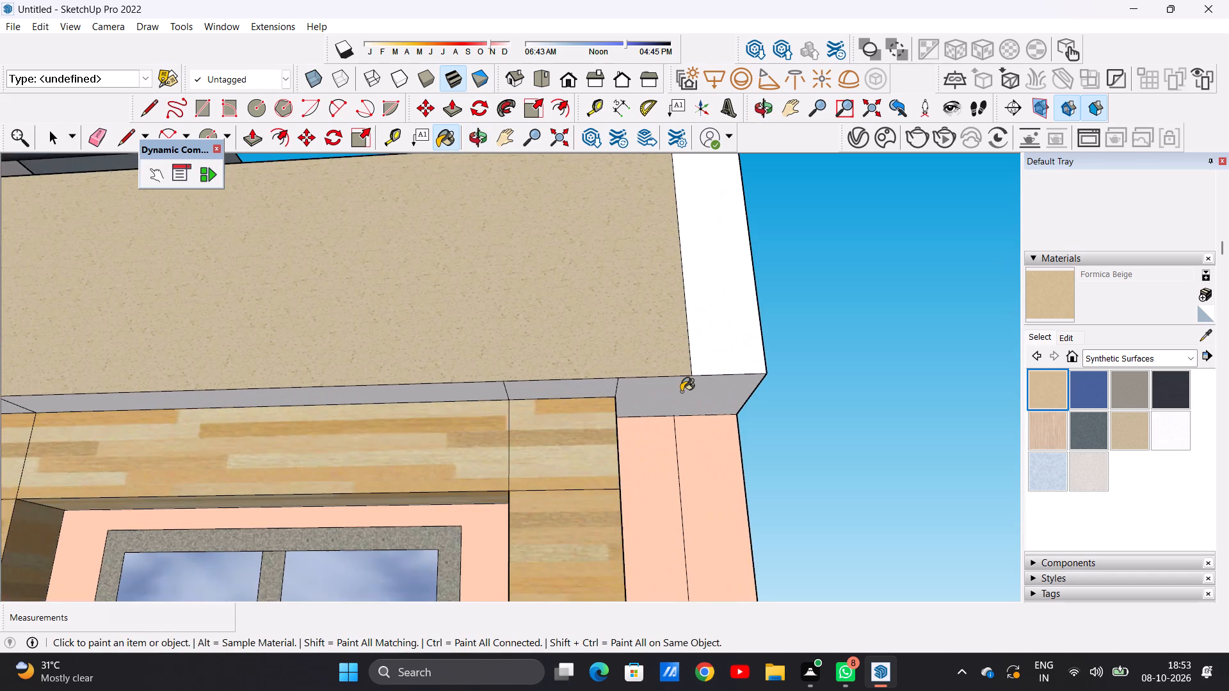
pyautogui.scroll(1, 681, 392)
pyautogui.click(681, 392)
pyautogui.click(586, 392)
pyautogui.click(449, 392)
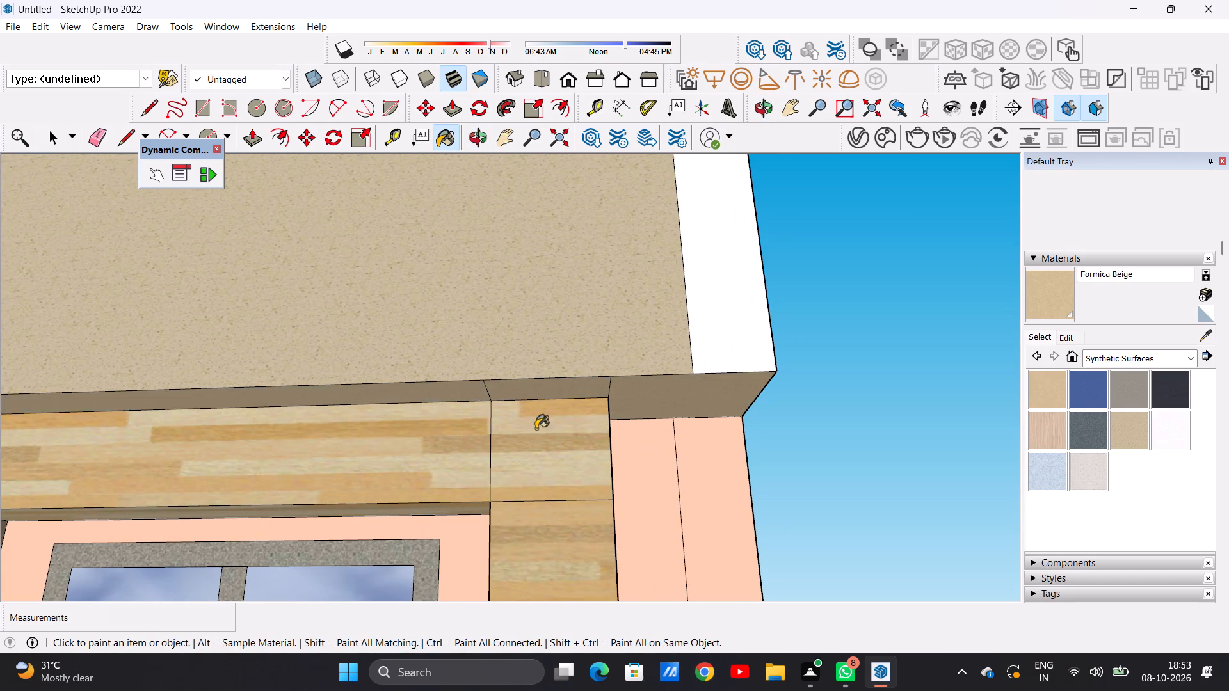
pyautogui.scroll(-8, 655, 431)
pyautogui.scroll(18, 207, 386)
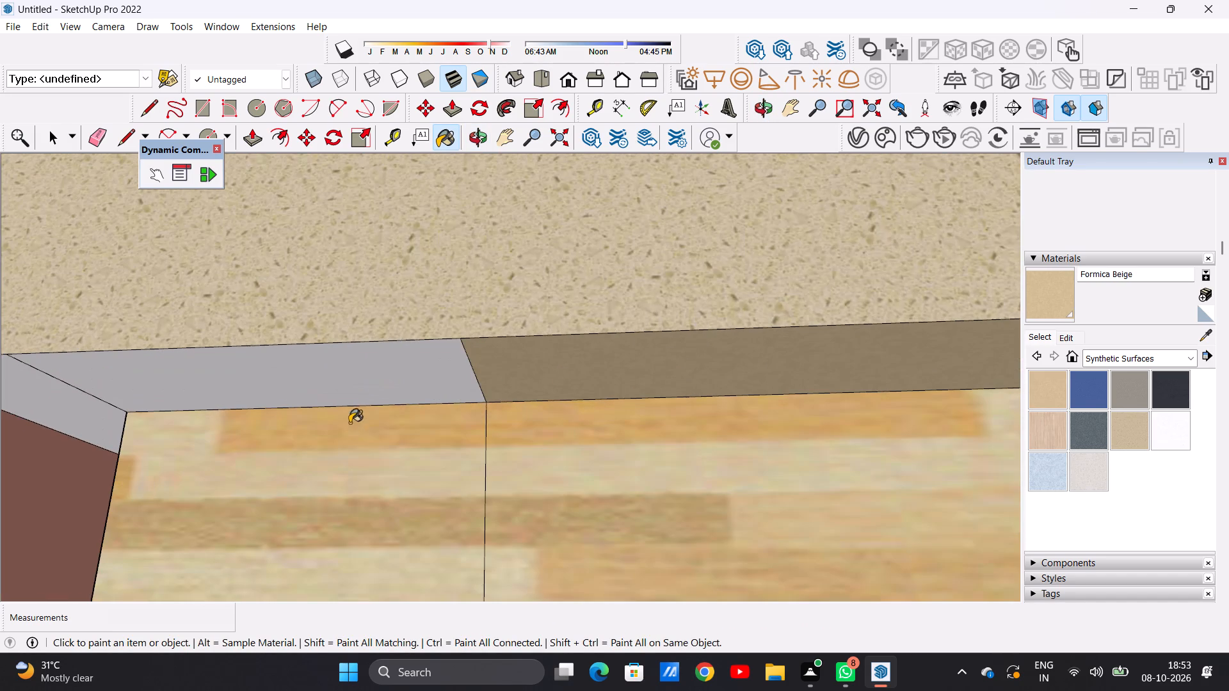
pyautogui.click(344, 383)
pyautogui.click(59, 413)
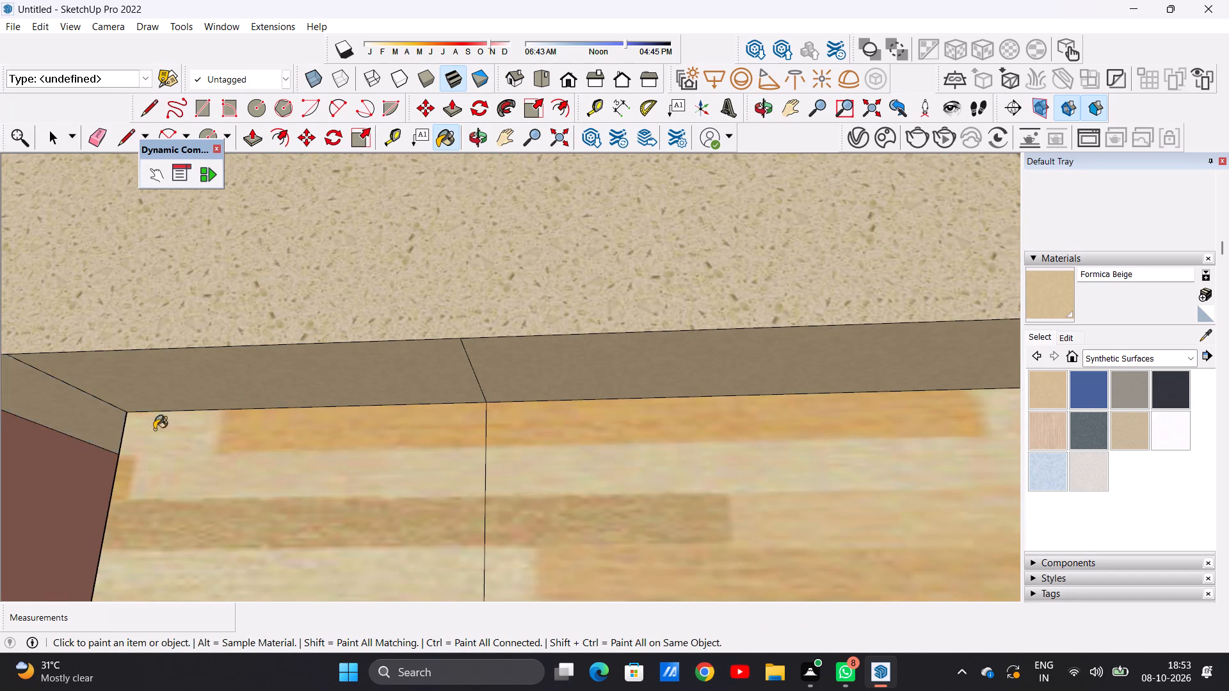
# Paint the lower and upper front faces and the inner side face of the roof parapet's outer end pier with Formica Beige.
pyautogui.scroll(-20, 325, 438)
pyautogui.scroll(-1, 325, 438)
pyautogui.scroll(5, 656, 375)
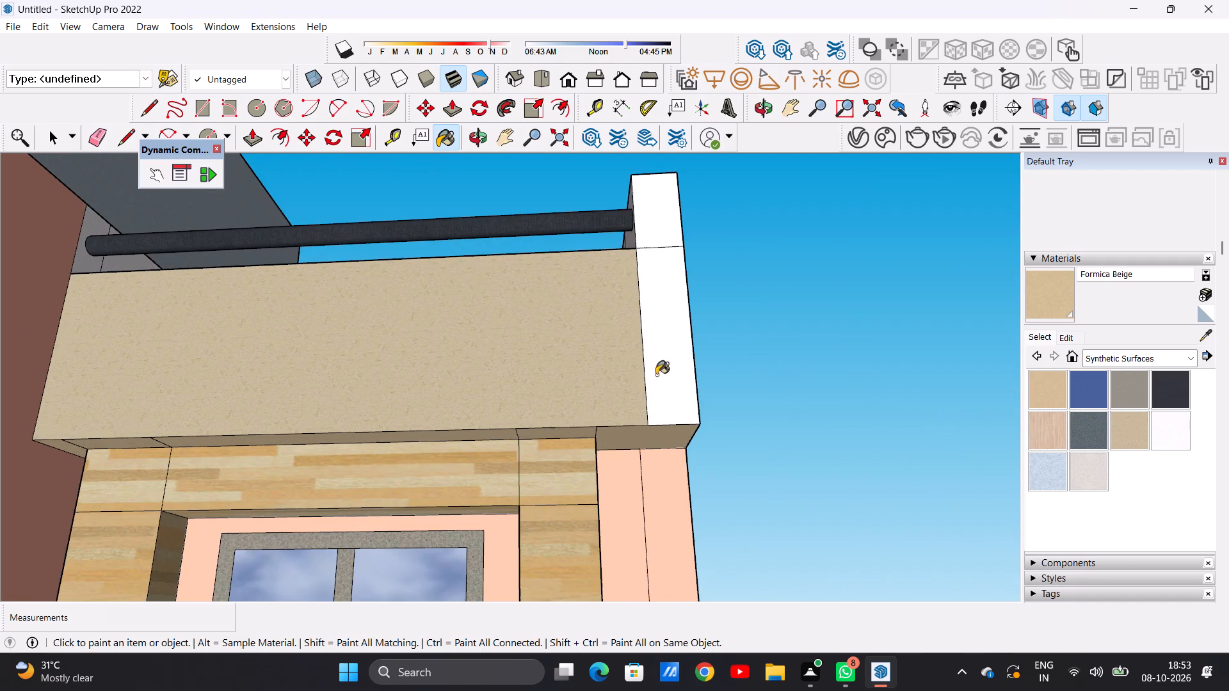
pyautogui.click(656, 375)
pyautogui.scroll(-7, 670, 364)
pyautogui.scroll(-1, 637, 314)
pyautogui.moveTo(633, 328); pyautogui.dragTo(623, 455, button='middle')
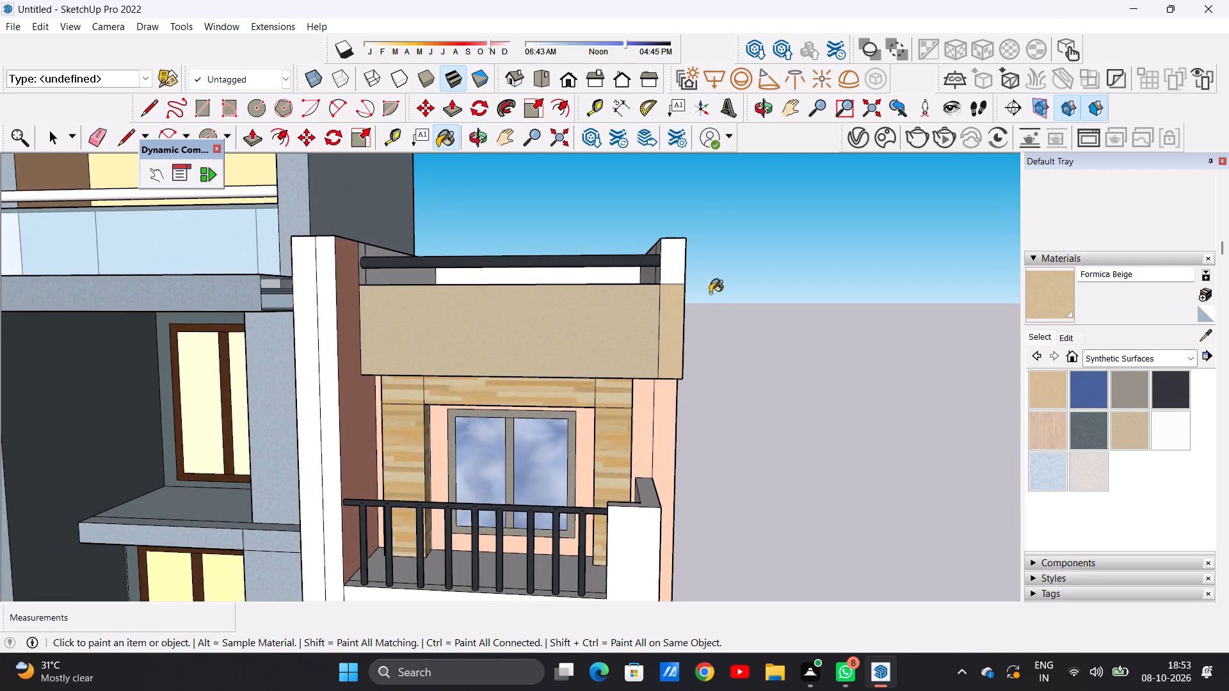
pyautogui.scroll(5, 673, 270)
pyautogui.click(668, 262)
pyautogui.scroll(-8, 649, 328)
pyautogui.moveTo(547, 308); pyautogui.dragTo(671, 356, button='middle')
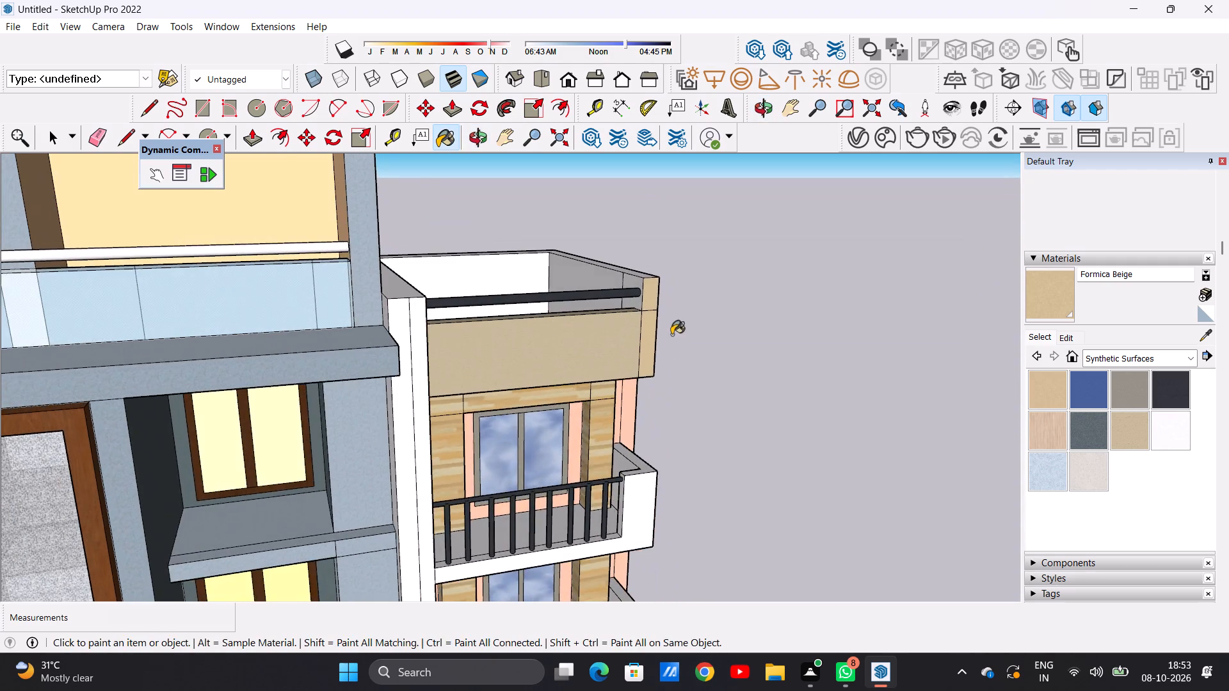
pyautogui.scroll(13, 648, 285)
pyautogui.click(632, 262)
pyautogui.scroll(-9, 644, 301)
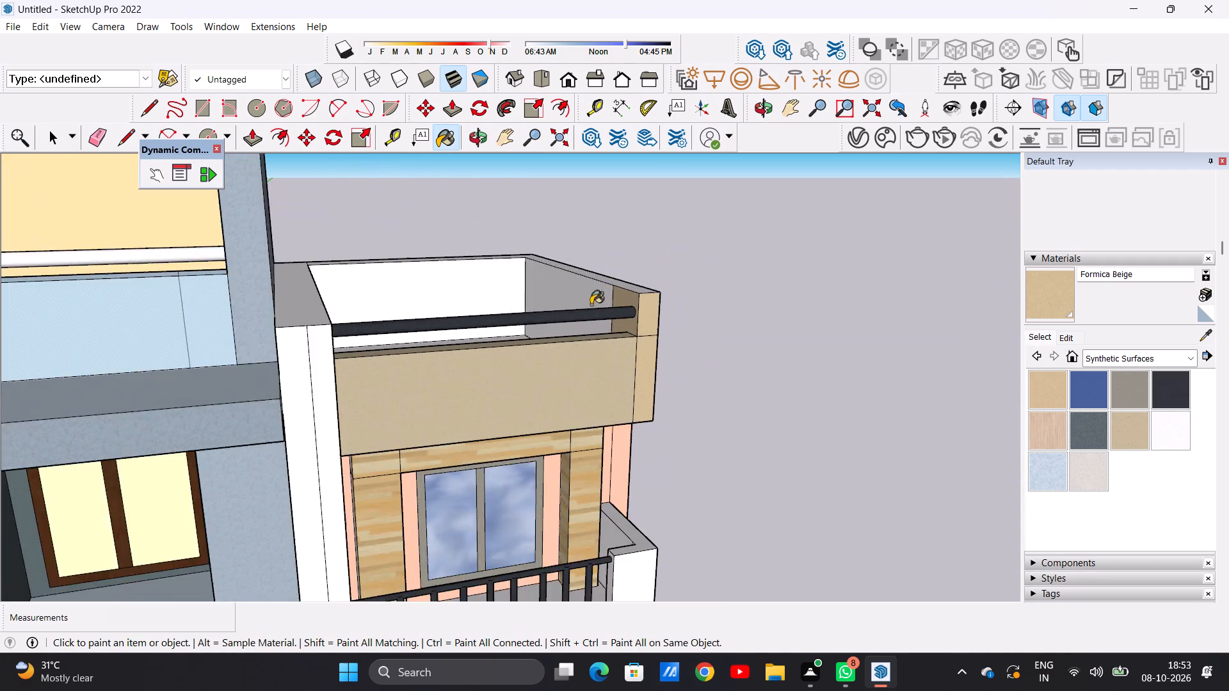
# Paint both front strips of the tall pier between the shorter wing and the central block with Formica Beige.
pyautogui.scroll(-7, 591, 305)
pyautogui.moveTo(556, 323); pyautogui.dragTo(487, 248, button='middle')
pyautogui.scroll(1, 474, 347)
pyautogui.scroll(-3, 483, 370)
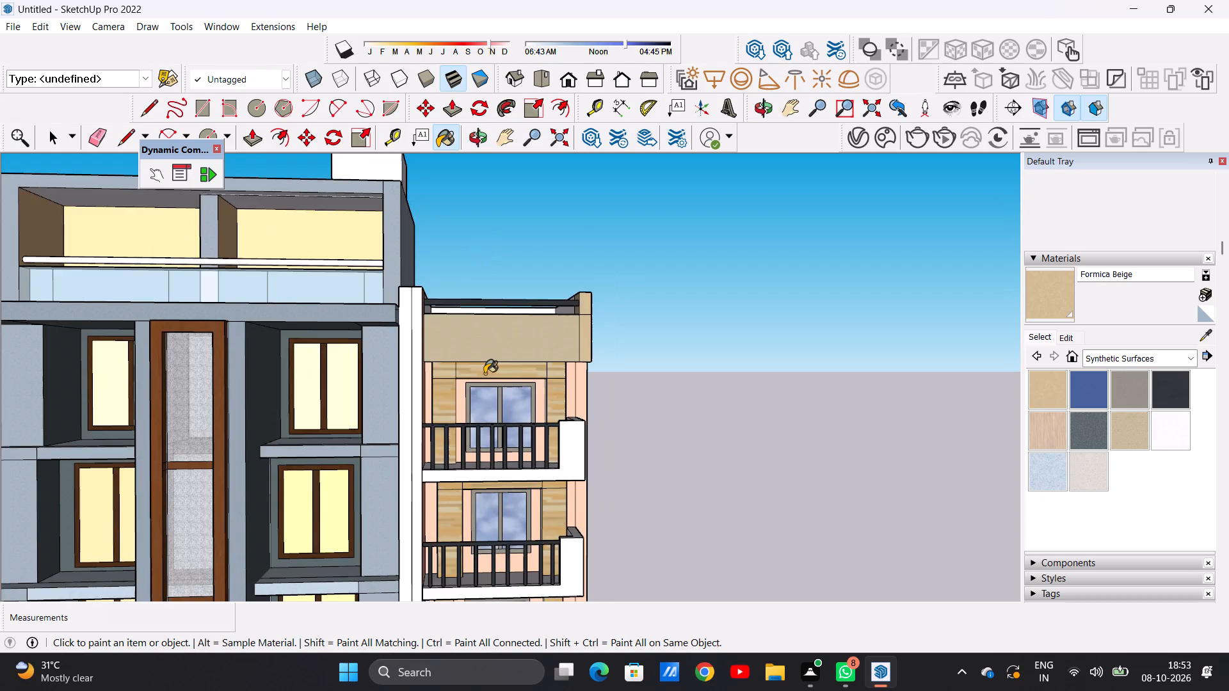
pyautogui.scroll(-11, 485, 374)
pyautogui.scroll(13, 490, 399)
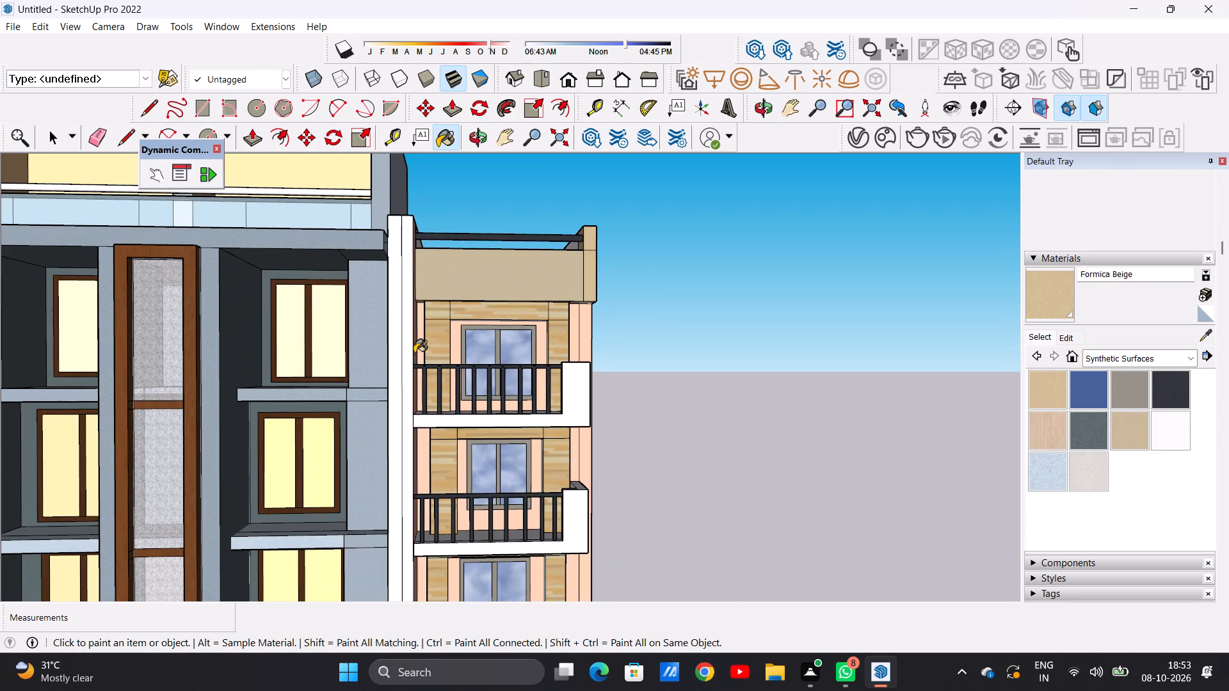
pyautogui.click(401, 354)
pyautogui.click(386, 366)
# Paint the front face of the shorter wing's topmost balcony and the top of its corner wall with Formica Beige.
pyautogui.scroll(-7, 392, 362)
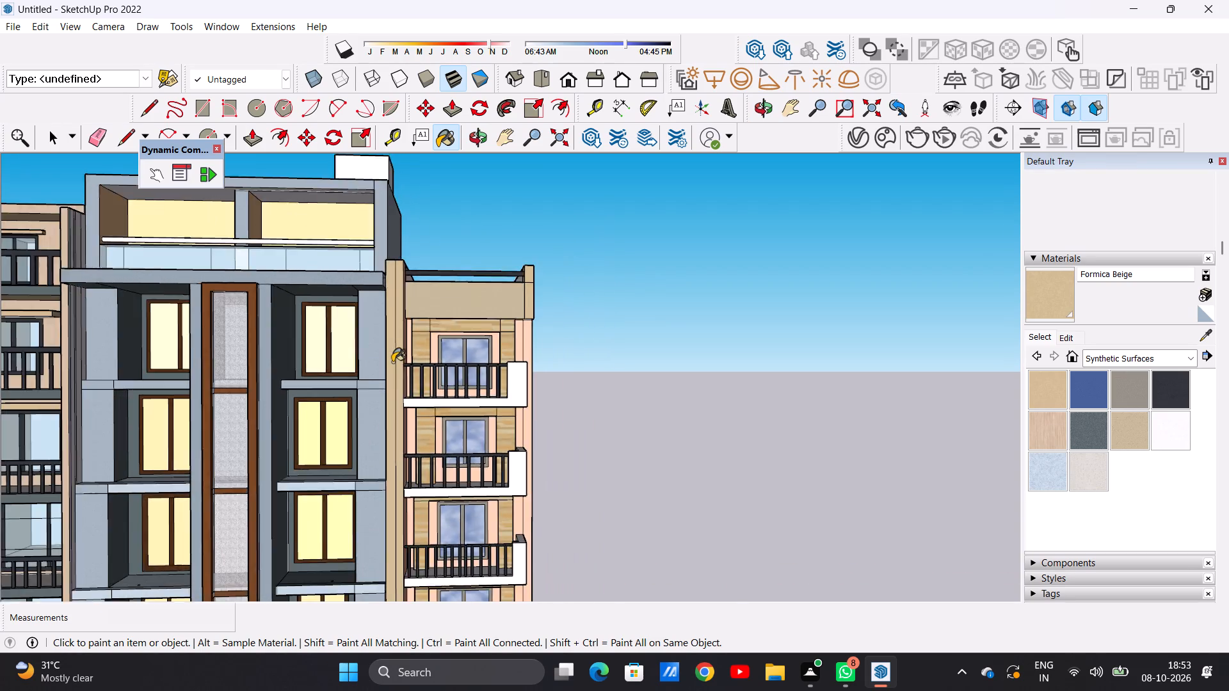
pyautogui.scroll(-2, 392, 362)
pyautogui.scroll(6, 488, 406)
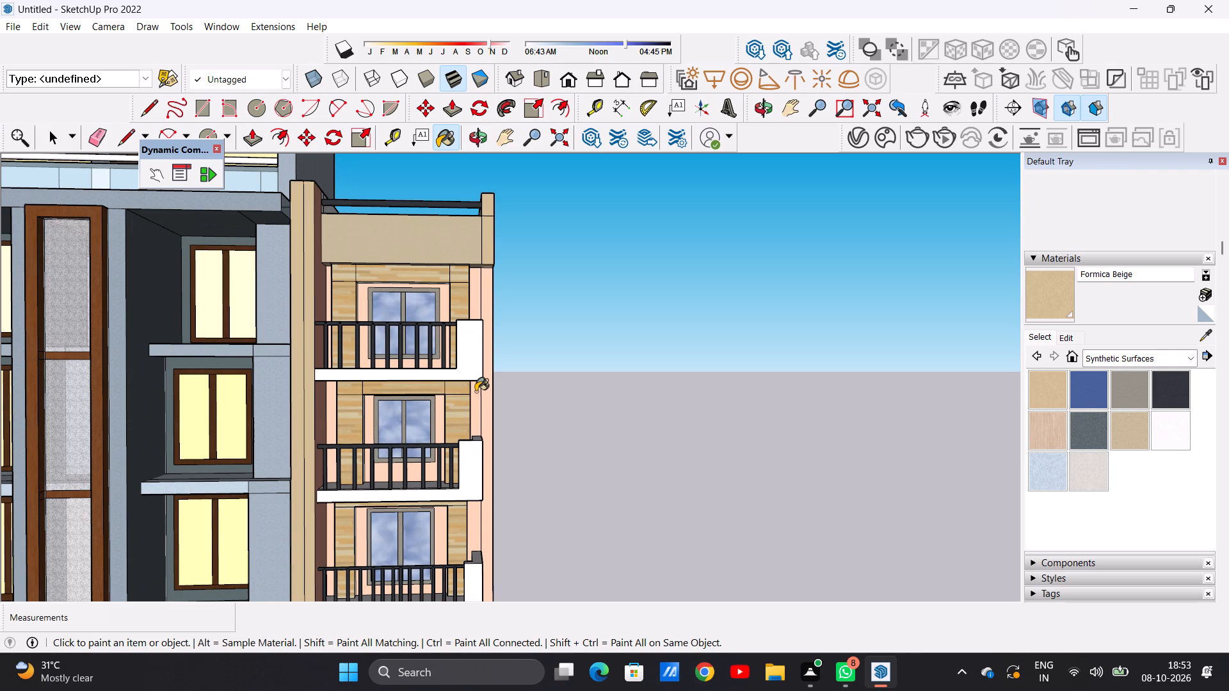
pyautogui.scroll(-12, 454, 341)
pyautogui.scroll(4, 514, 374)
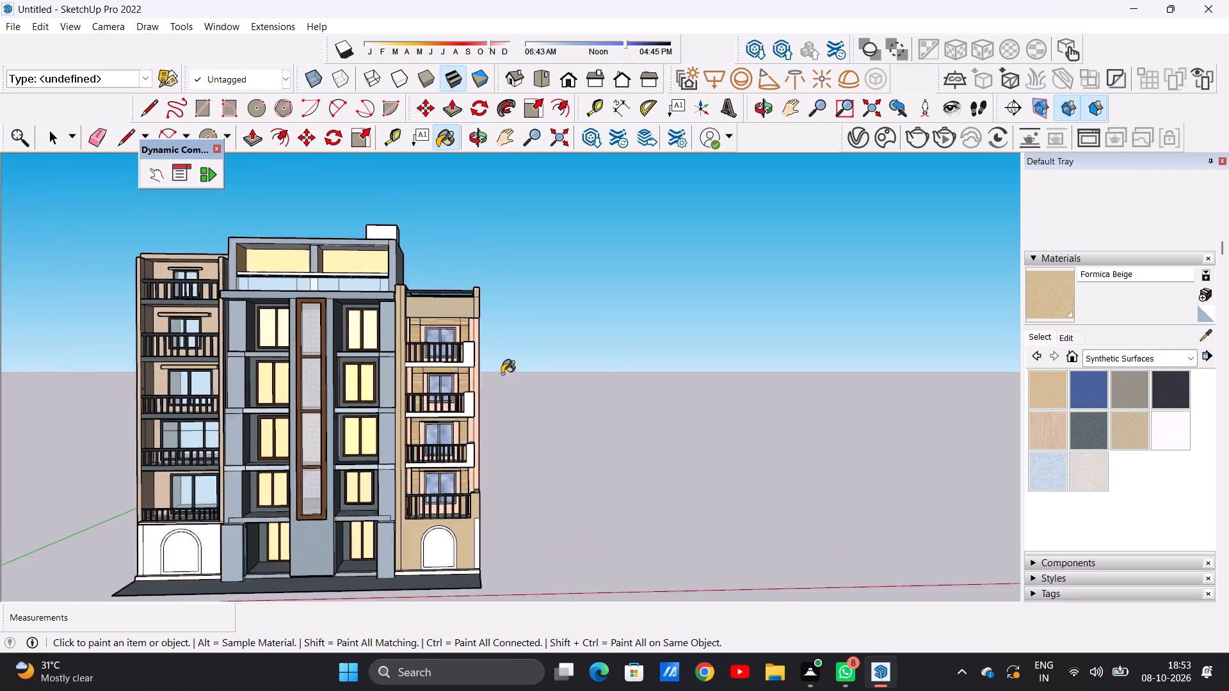
pyautogui.scroll(2, 502, 374)
pyautogui.scroll(15, 456, 350)
pyautogui.click(437, 332)
pyautogui.scroll(-3, 453, 334)
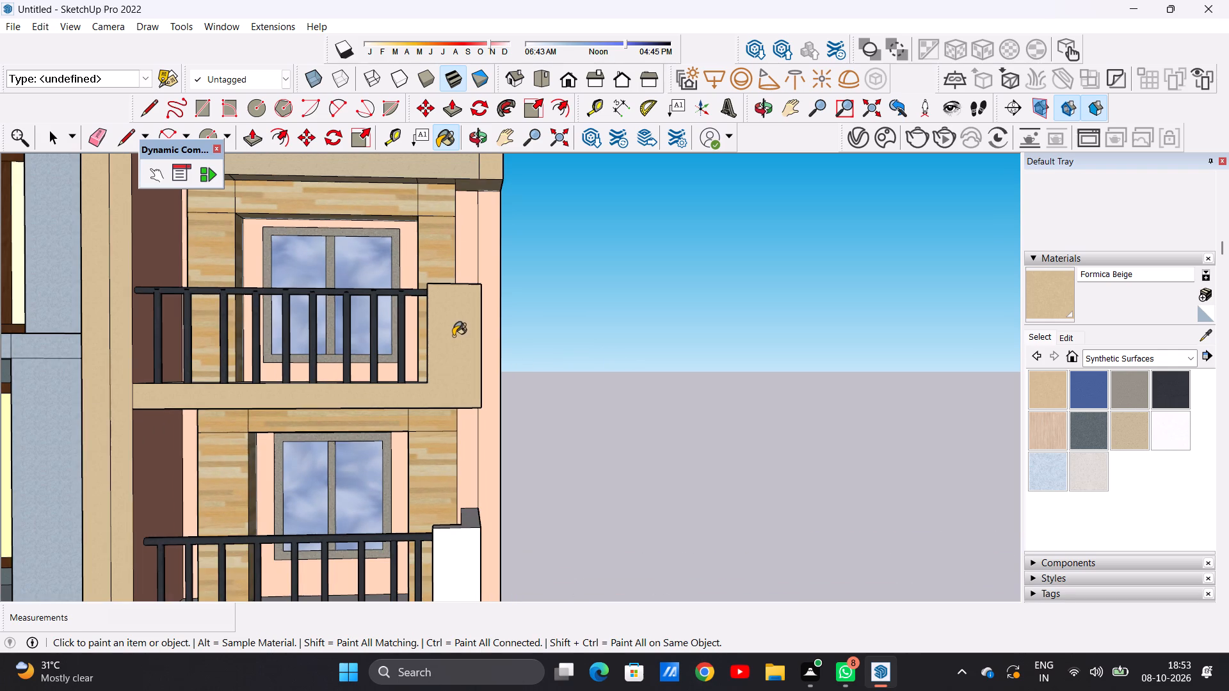
pyautogui.moveTo(444, 303); pyautogui.dragTo(469, 465, button='middle')
pyautogui.scroll(5, 465, 301)
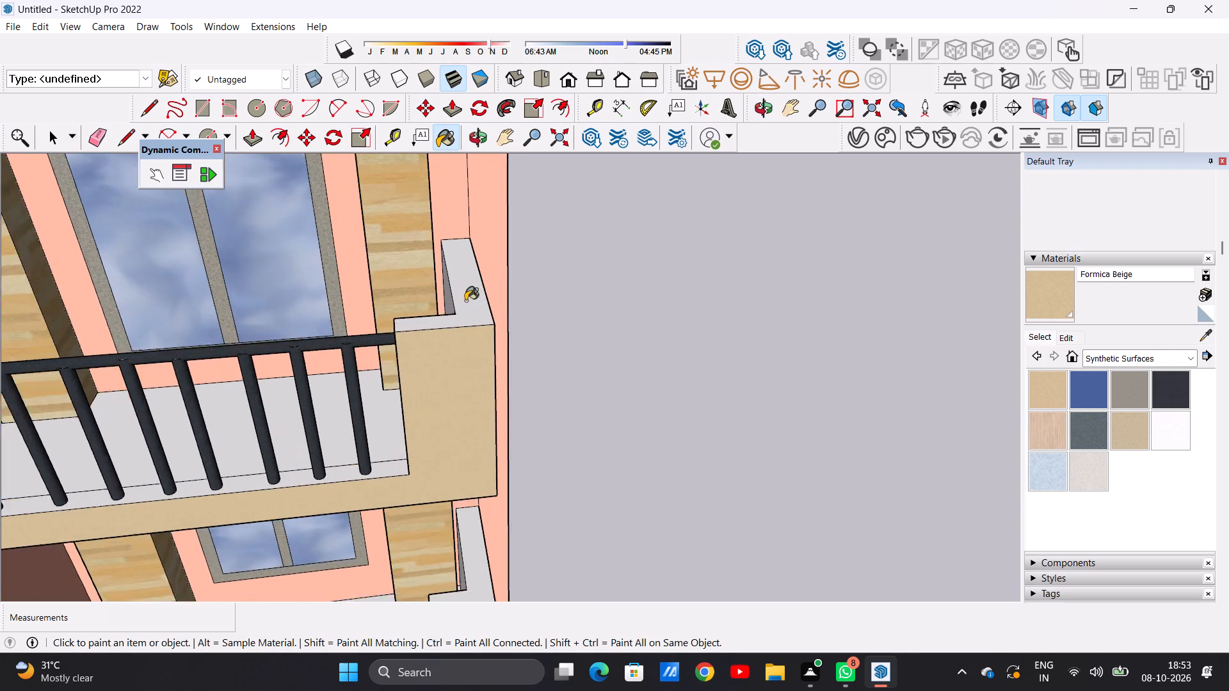
pyautogui.scroll(1, 465, 301)
pyautogui.click(465, 299)
# Paint the inner faces and the railing-side end face of the topmost balcony's corner wall with Formica Beige.
pyautogui.moveTo(339, 294); pyautogui.dragTo(462, 295, button='middle')
pyautogui.scroll(5, 444, 322)
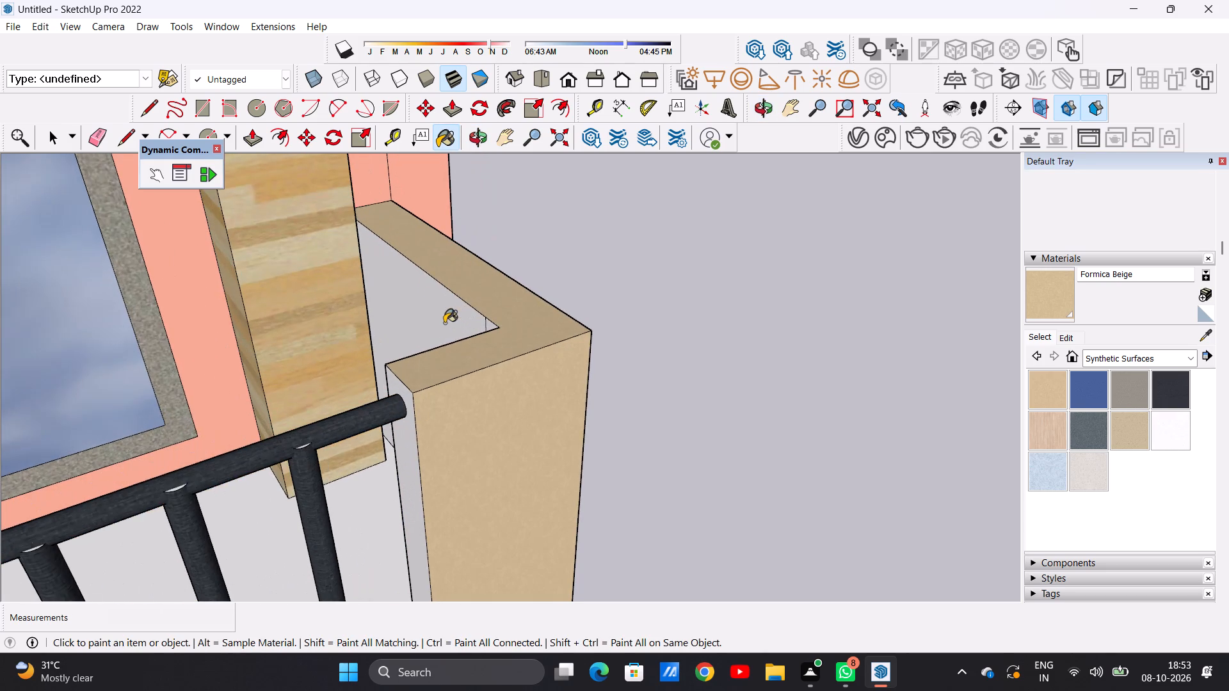
pyautogui.click(444, 323)
pyautogui.moveTo(365, 337); pyautogui.dragTo(495, 342, button='middle')
pyautogui.scroll(1, 490, 335)
pyautogui.scroll(-1, 490, 335)
pyautogui.scroll(3, 490, 335)
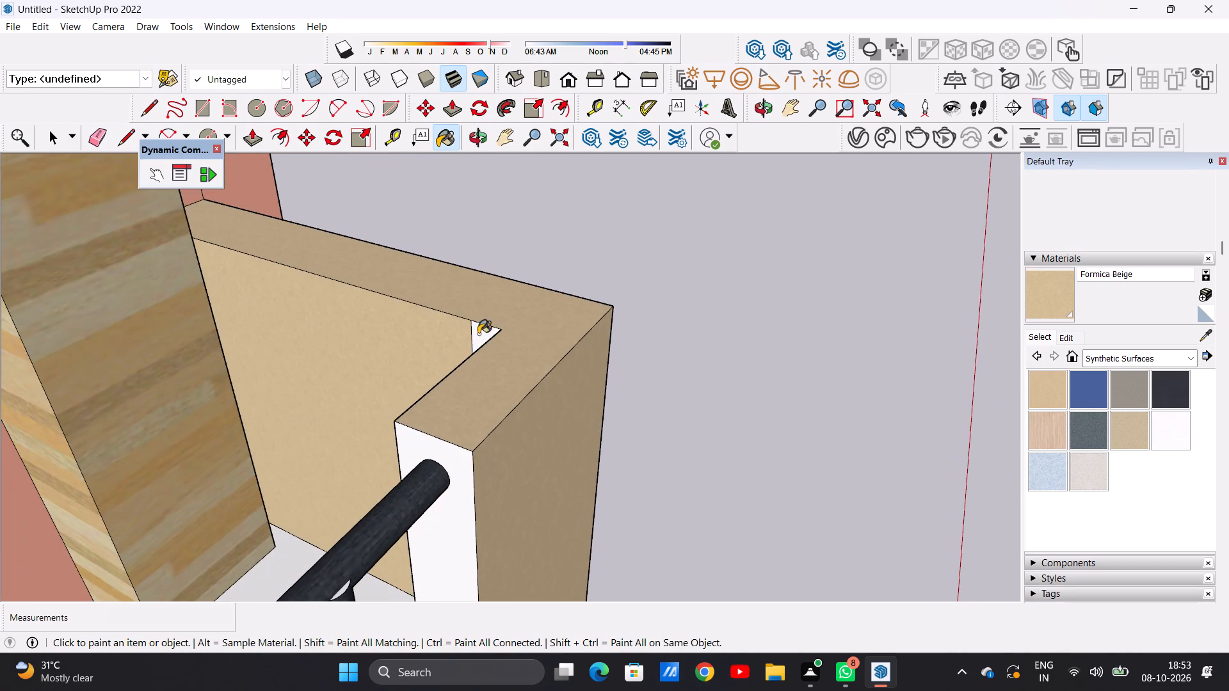
pyautogui.click(478, 333)
pyautogui.click(452, 470)
pyautogui.scroll(-6, 465, 413)
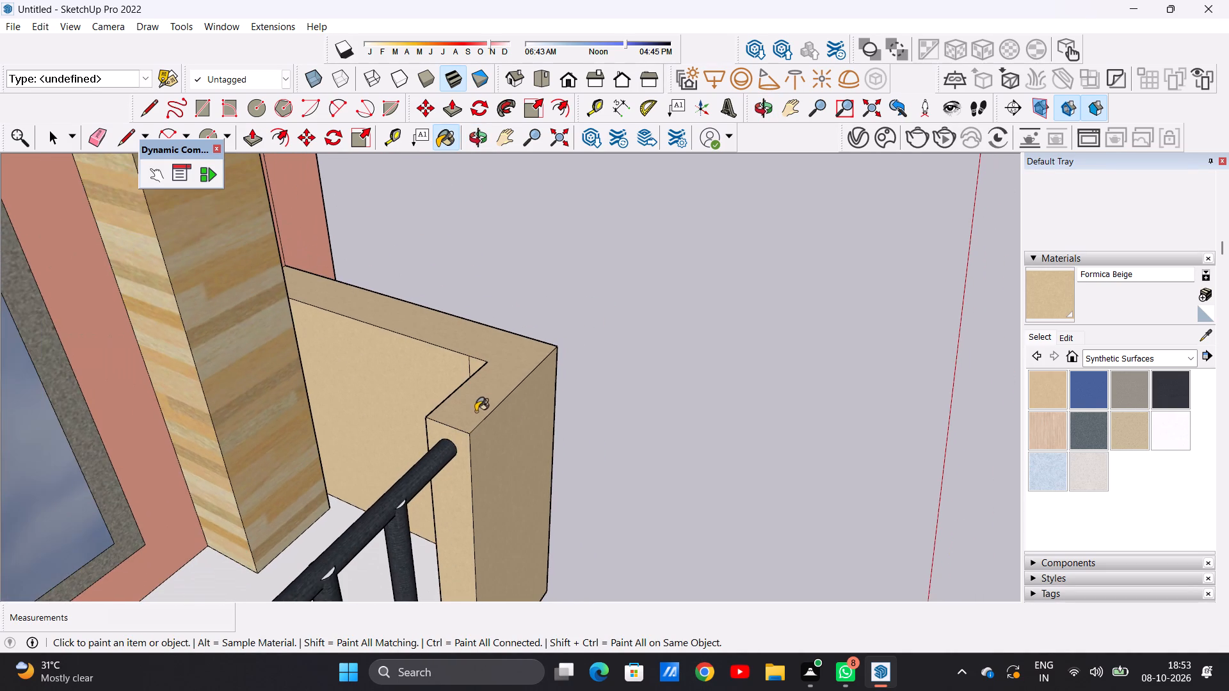
pyautogui.scroll(-1, 781, 422)
pyautogui.scroll(-4, 173, 170)
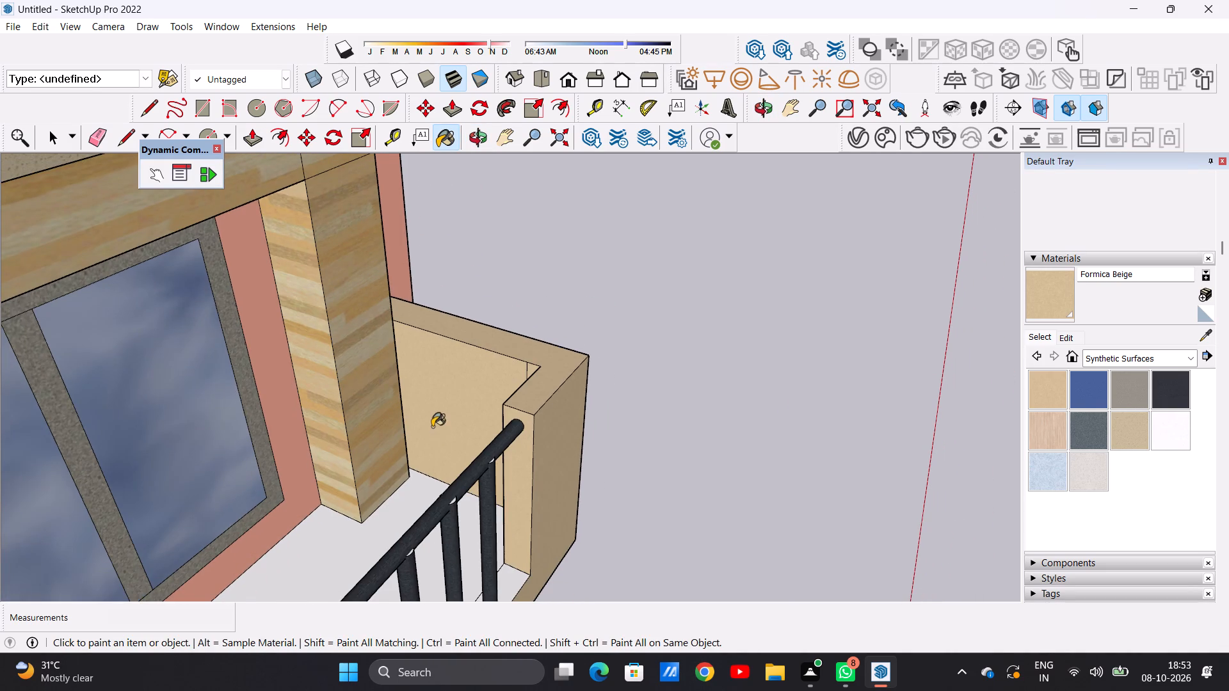
pyautogui.scroll(-15, 432, 425)
# Paint the ledge beneath the topmost balcony's railing with Formica Beige.
pyautogui.moveTo(470, 511); pyautogui.dragTo(237, 565, button='middle')
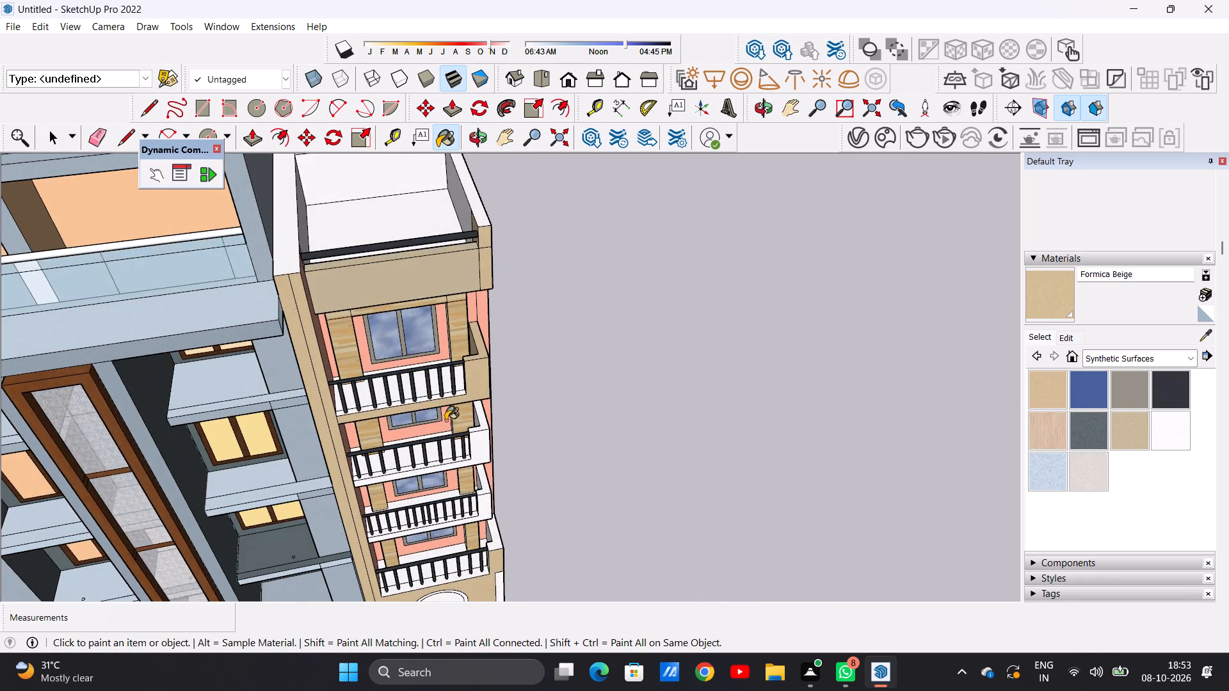
pyautogui.scroll(19, 454, 386)
pyautogui.click(473, 431)
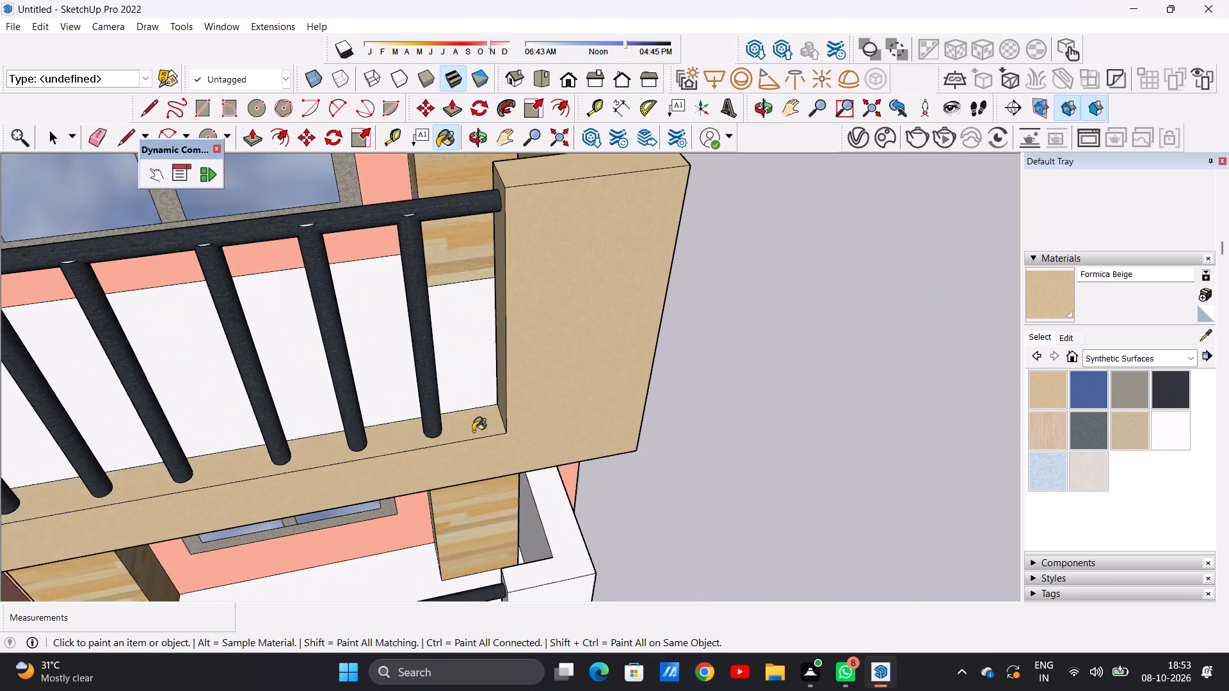
# Paint the top, front and outer side face of the corner wall on the second balcony from the top with Formica Beige.
pyautogui.scroll(-15, 473, 431)
pyautogui.moveTo(464, 512); pyautogui.dragTo(452, 459, button='middle')
pyautogui.scroll(12, 501, 441)
pyautogui.click(449, 450)
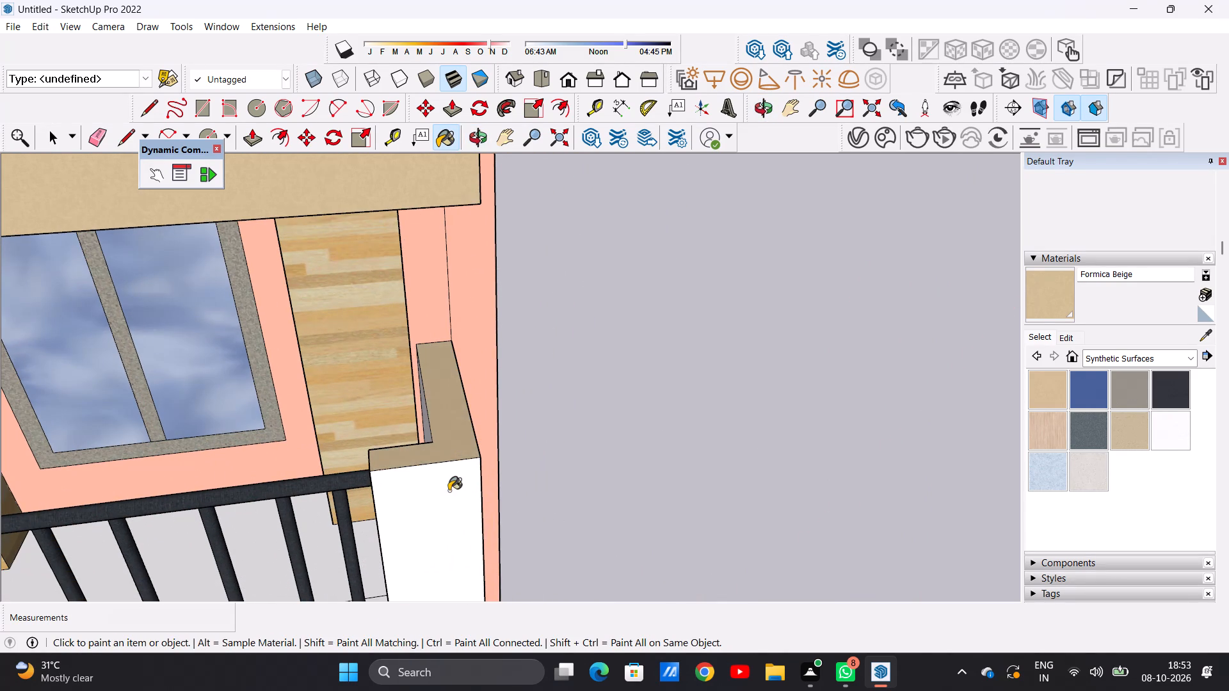
pyautogui.click(449, 498)
pyautogui.moveTo(489, 486); pyautogui.dragTo(309, 486, button='middle')
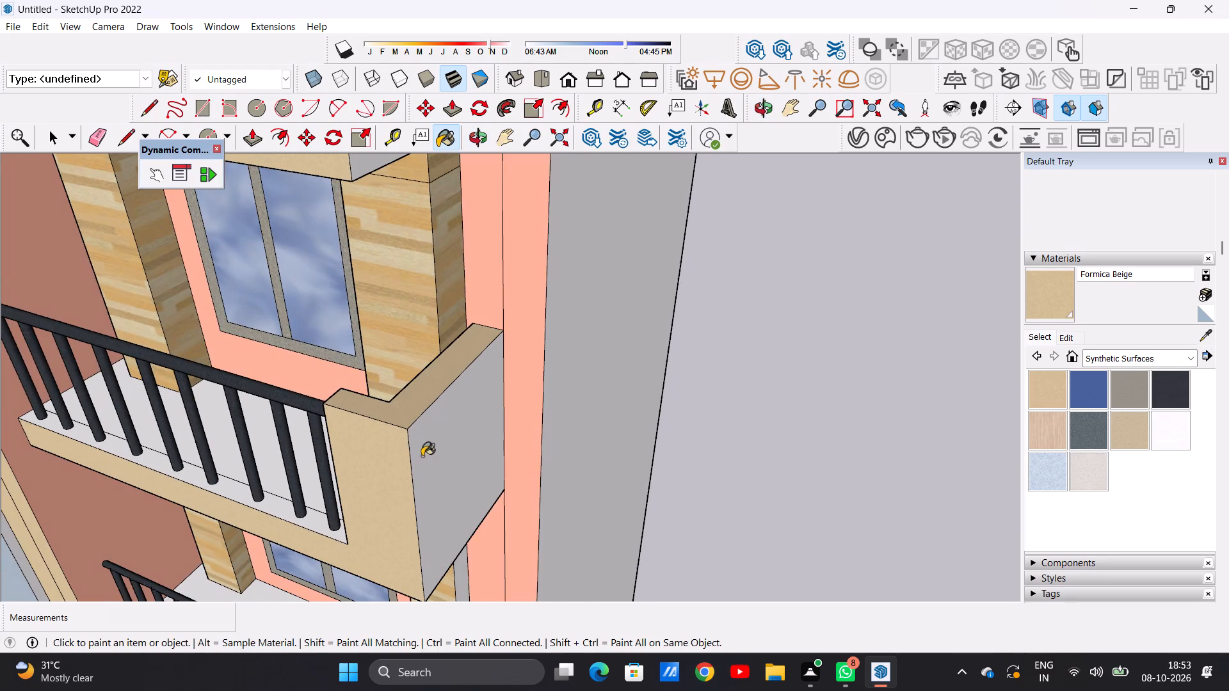
pyautogui.scroll(5, 424, 455)
pyautogui.click(424, 455)
# Paint the inner side face and railing-side end face of the second balcony's corner wall with Formica Beige.
pyautogui.moveTo(299, 463); pyautogui.dragTo(634, 464, button='middle')
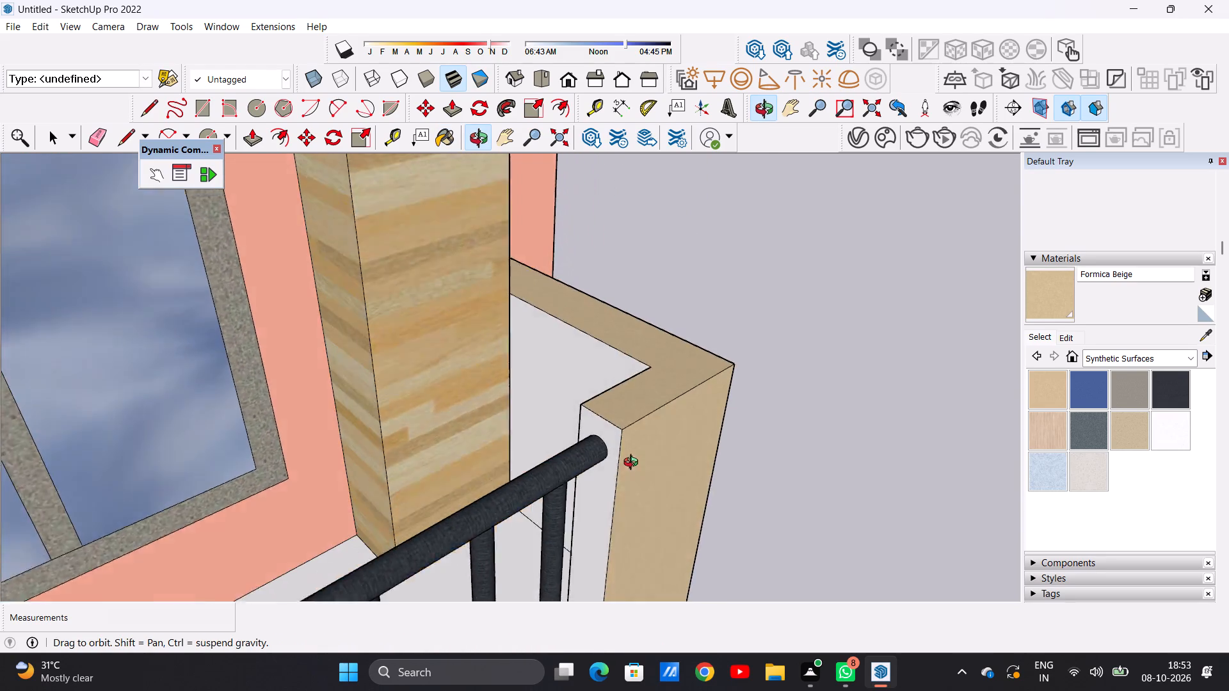
pyautogui.moveTo(634, 464); pyautogui.dragTo(651, 466, button='middle')
pyautogui.scroll(5, 617, 388)
pyautogui.click(599, 360)
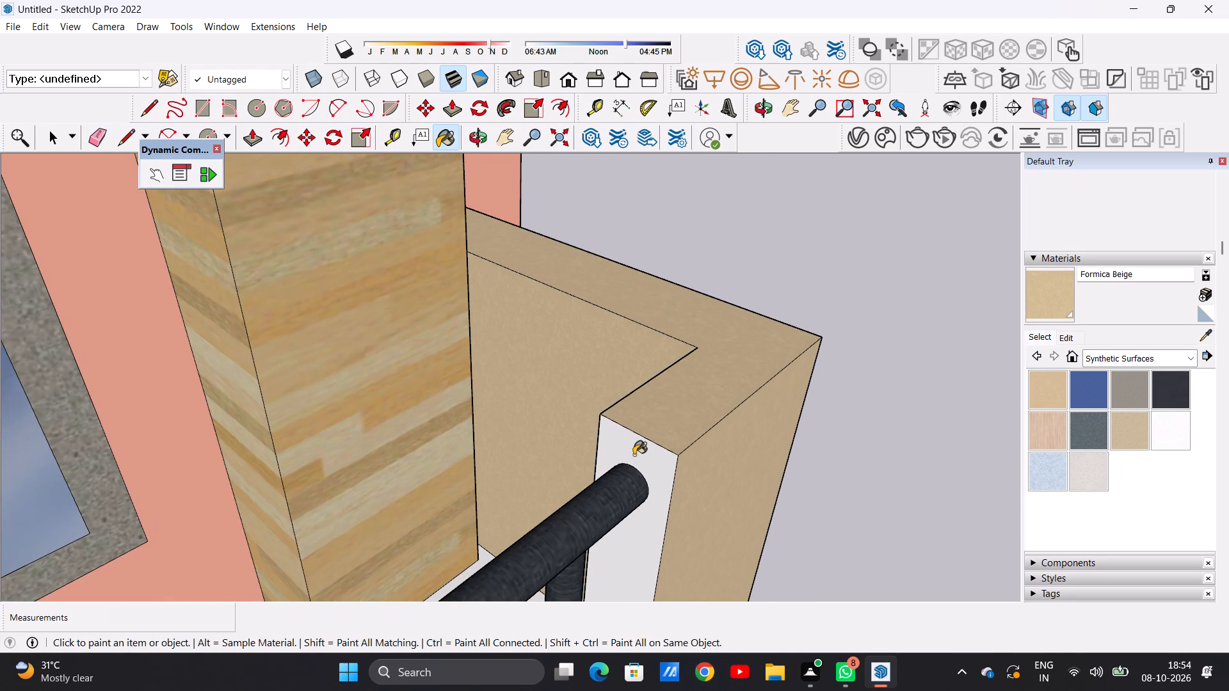
pyautogui.click(634, 455)
# Paint the ledge beneath the second balcony's railing with Formica Beige.
pyautogui.scroll(-20, 582, 429)
pyautogui.scroll(-1, 582, 429)
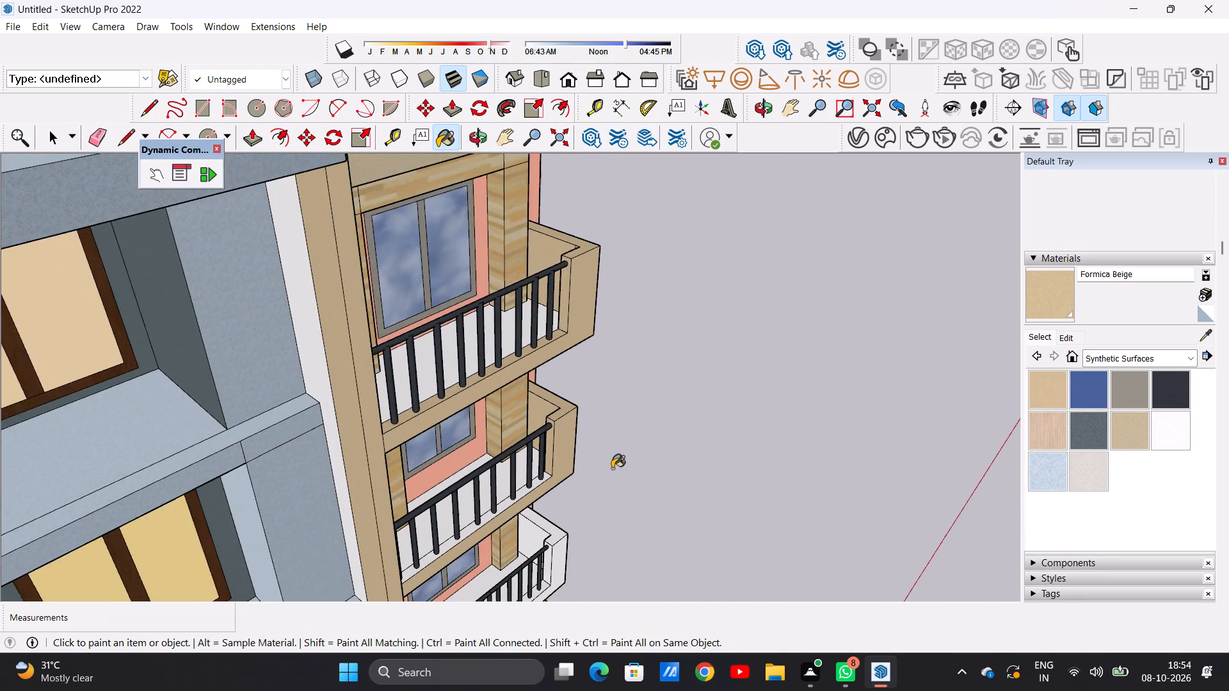
pyautogui.moveTo(612, 468); pyautogui.dragTo(467, 513, button='middle')
pyautogui.scroll(16, 526, 462)
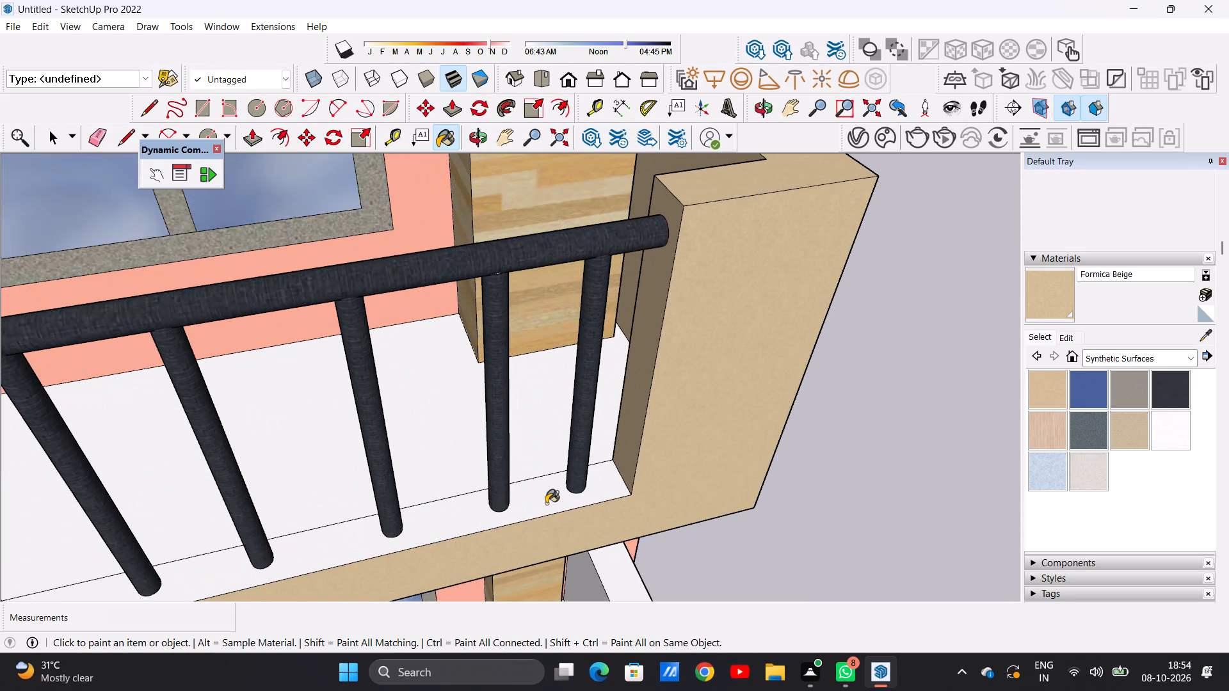
pyautogui.click(546, 504)
# Paint the front, top and outer side face of the third balcony's corner wall with Formica Beige.
pyautogui.scroll(-11, 537, 480)
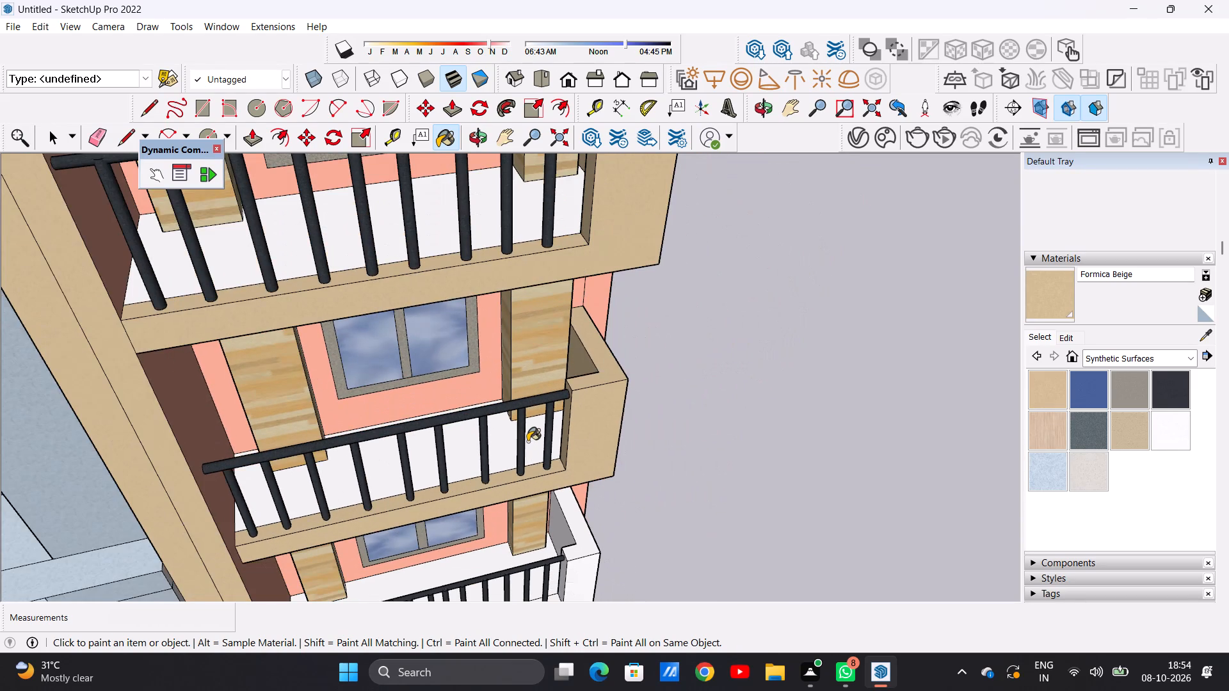
pyautogui.scroll(-14, 527, 441)
pyautogui.scroll(6, 520, 523)
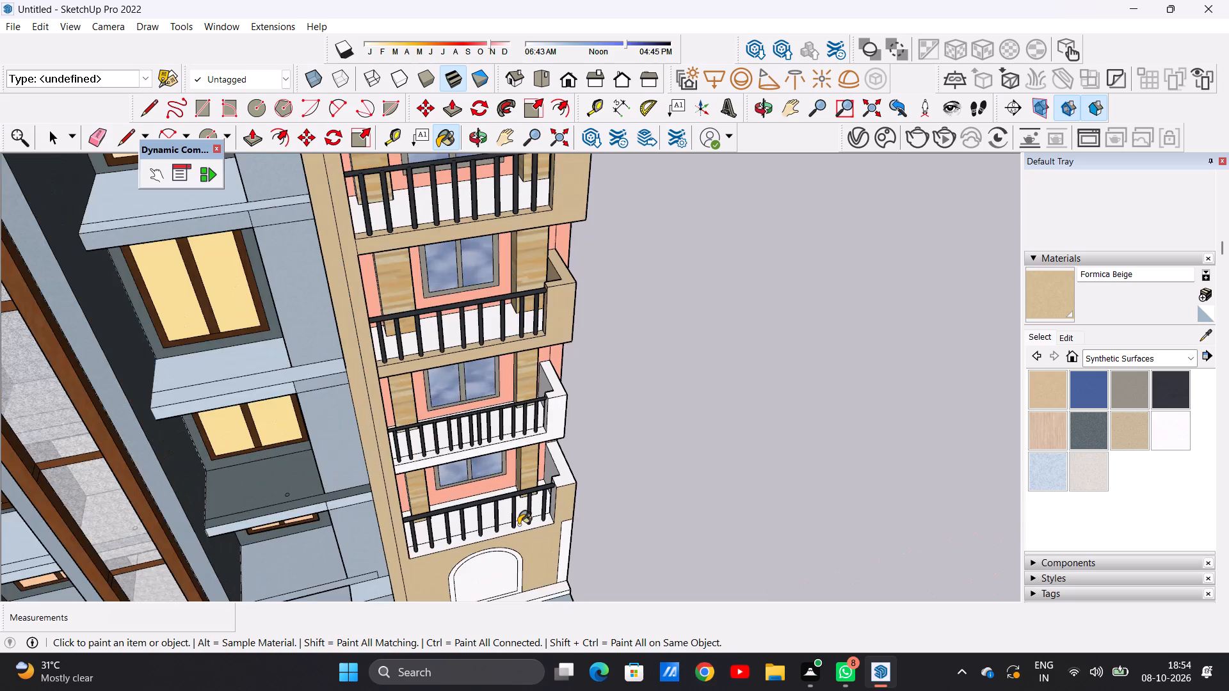
pyautogui.scroll(14, 563, 450)
pyautogui.click(547, 399)
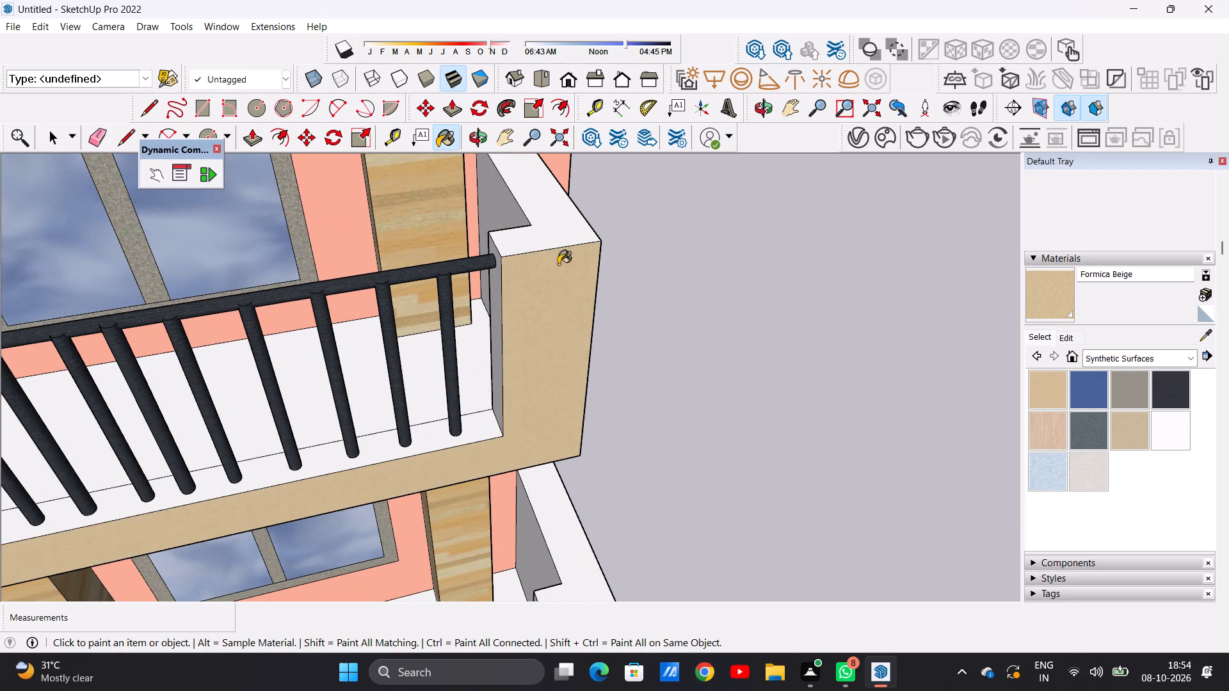
pyautogui.click(547, 238)
pyautogui.moveTo(622, 272); pyautogui.dragTo(382, 287, button='middle')
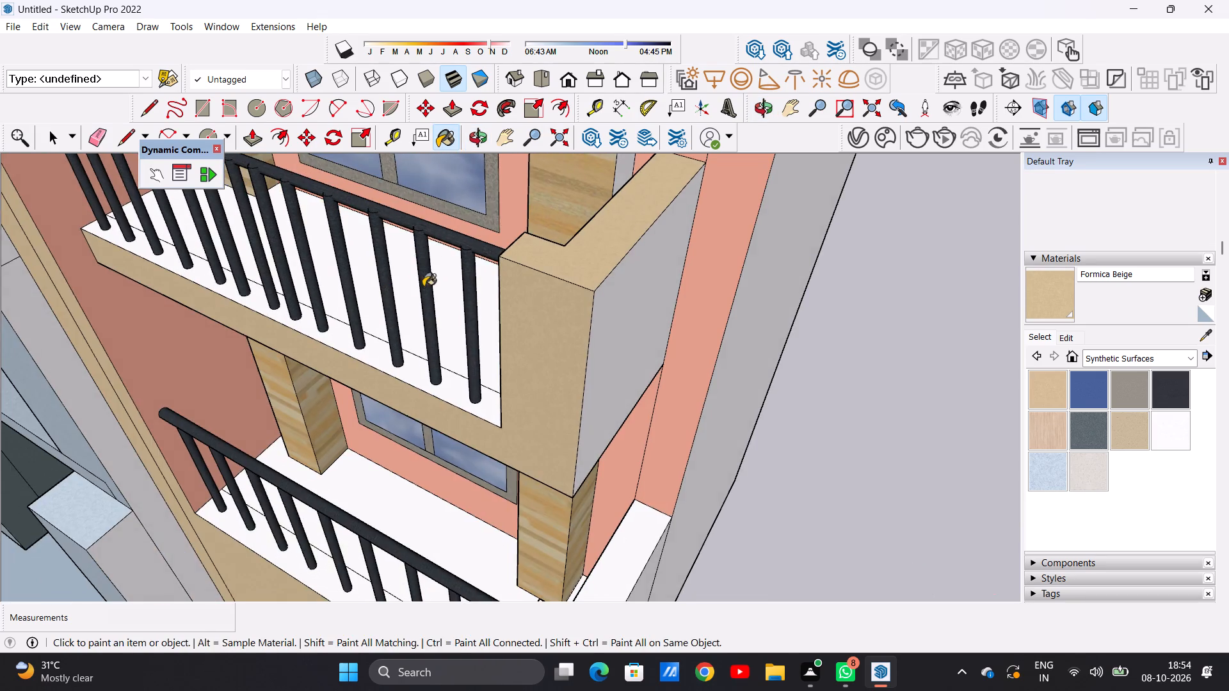
pyautogui.scroll(4, 633, 290)
pyautogui.click(614, 316)
# Paint the railing-side end face and both inner faces of the third balcony's corner wall with Formica Beige.
pyautogui.scroll(-3, 608, 330)
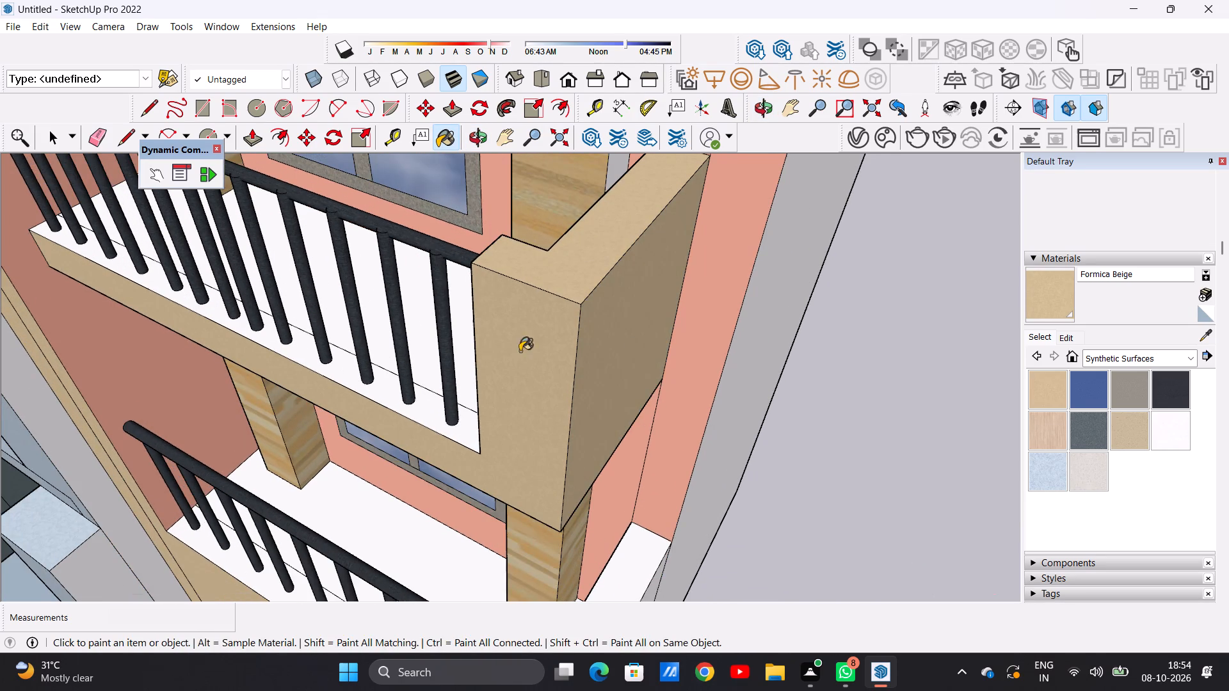
pyautogui.moveTo(470, 356); pyautogui.dragTo(741, 346, button='middle')
pyautogui.scroll(4, 714, 283)
pyautogui.click(706, 283)
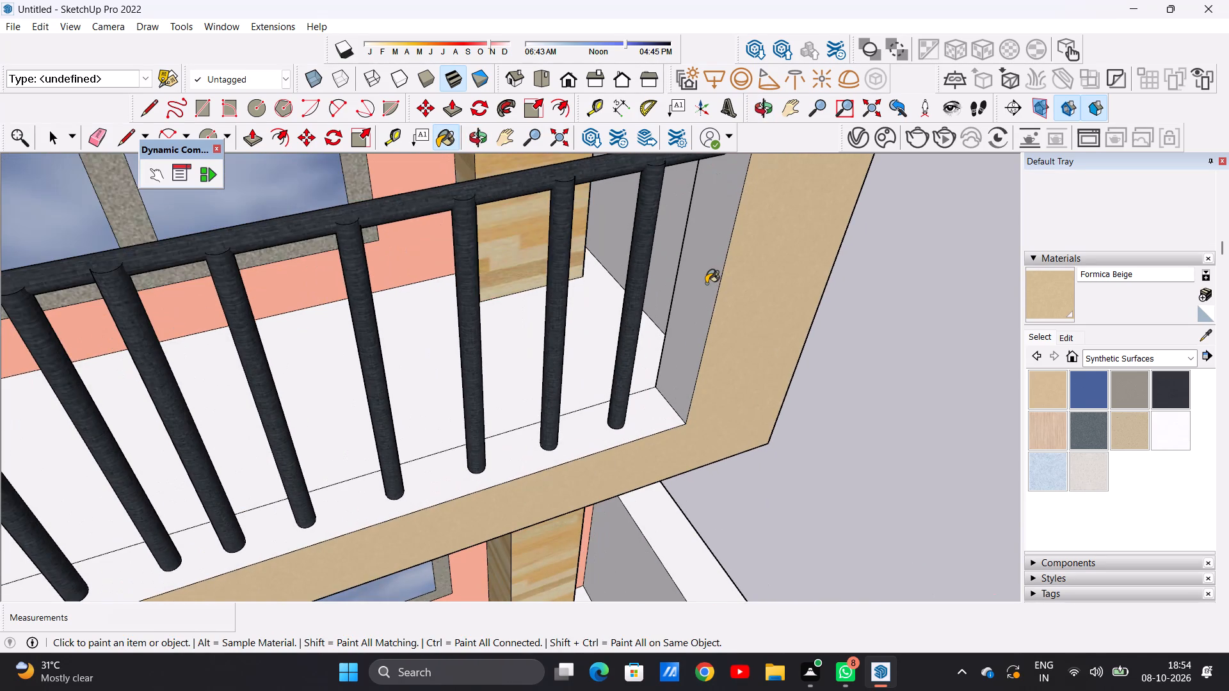
pyautogui.scroll(-13, 676, 372)
pyautogui.scroll(6, 663, 267)
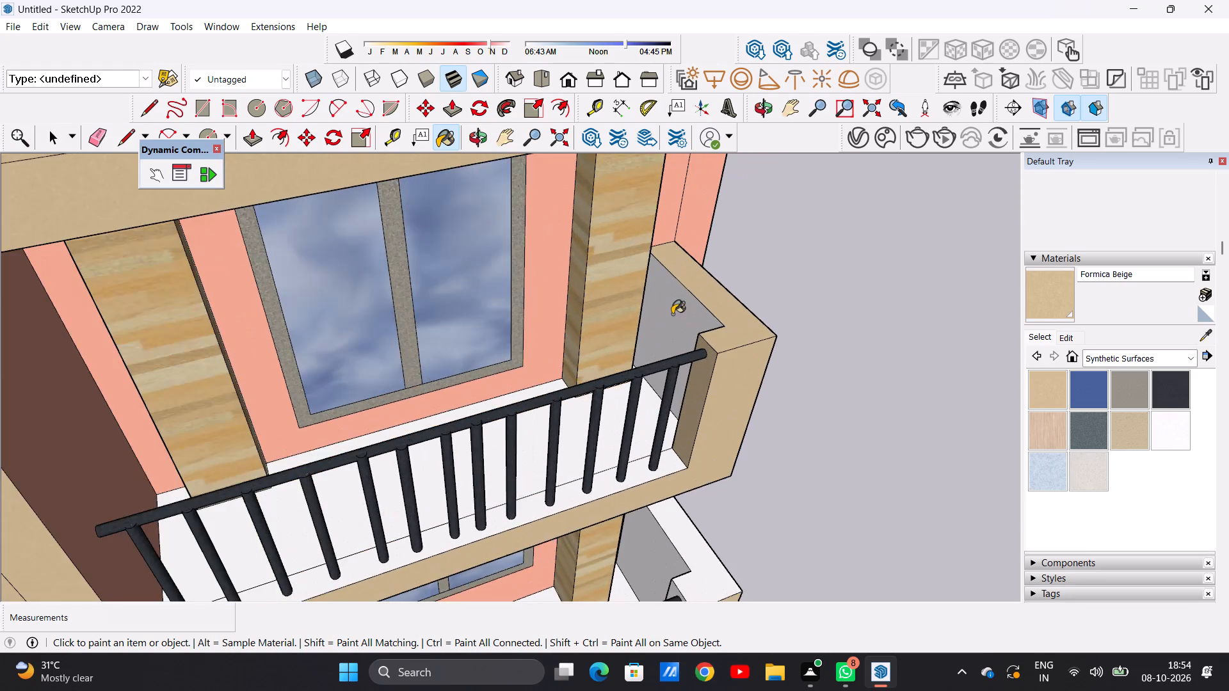
pyautogui.moveTo(677, 328); pyautogui.dragTo(889, 323, button='middle')
pyautogui.scroll(7, 597, 298)
pyautogui.click(591, 238)
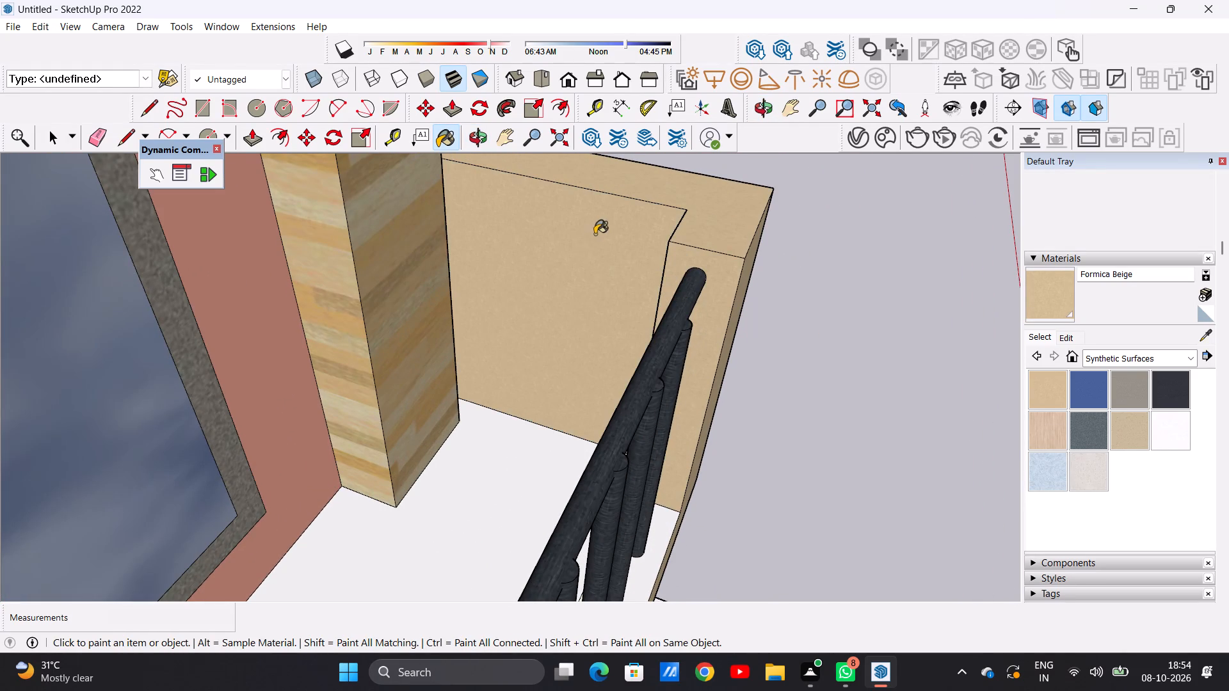
pyautogui.moveTo(577, 264); pyautogui.dragTo(723, 250, button='middle')
pyautogui.scroll(2, 612, 235)
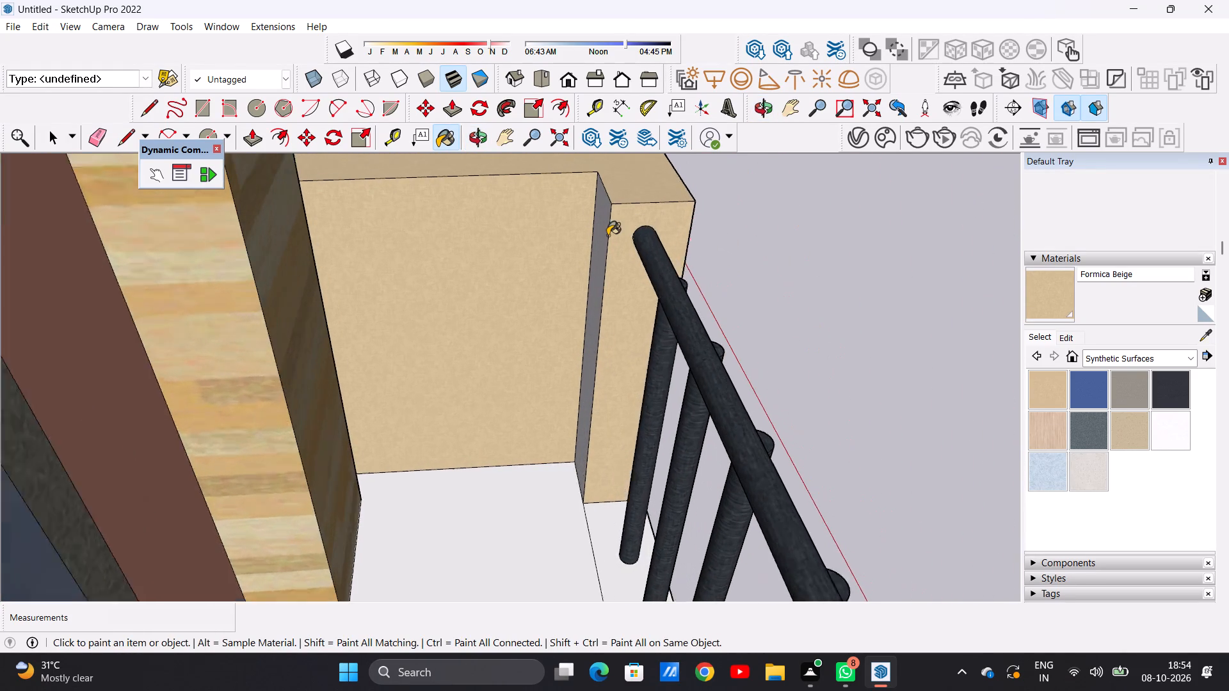
pyautogui.scroll(2, 607, 235)
pyautogui.click(605, 235)
pyautogui.scroll(-18, 541, 381)
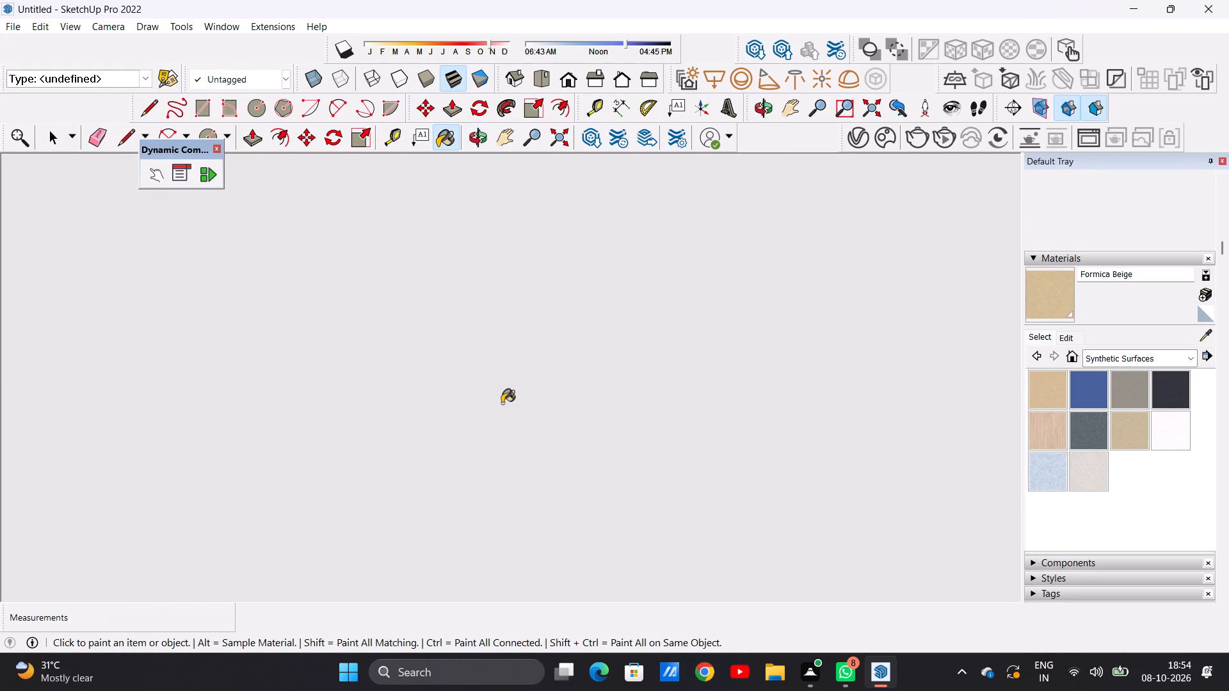
pyautogui.scroll(-5, 502, 403)
# Paint the narrow inner return face of the second balcony's corner wall with Formica Beige.
pyautogui.click(563, 81)
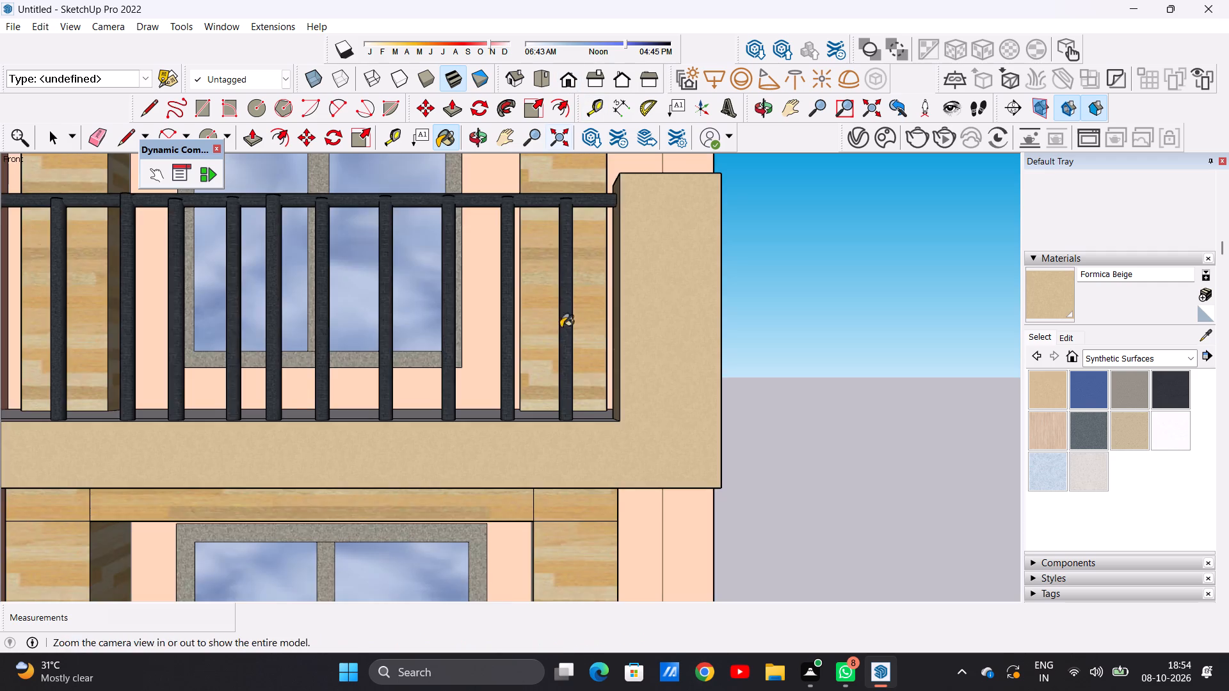
pyautogui.scroll(-19, 552, 362)
pyautogui.moveTo(534, 321); pyautogui.dragTo(828, 413, button='middle')
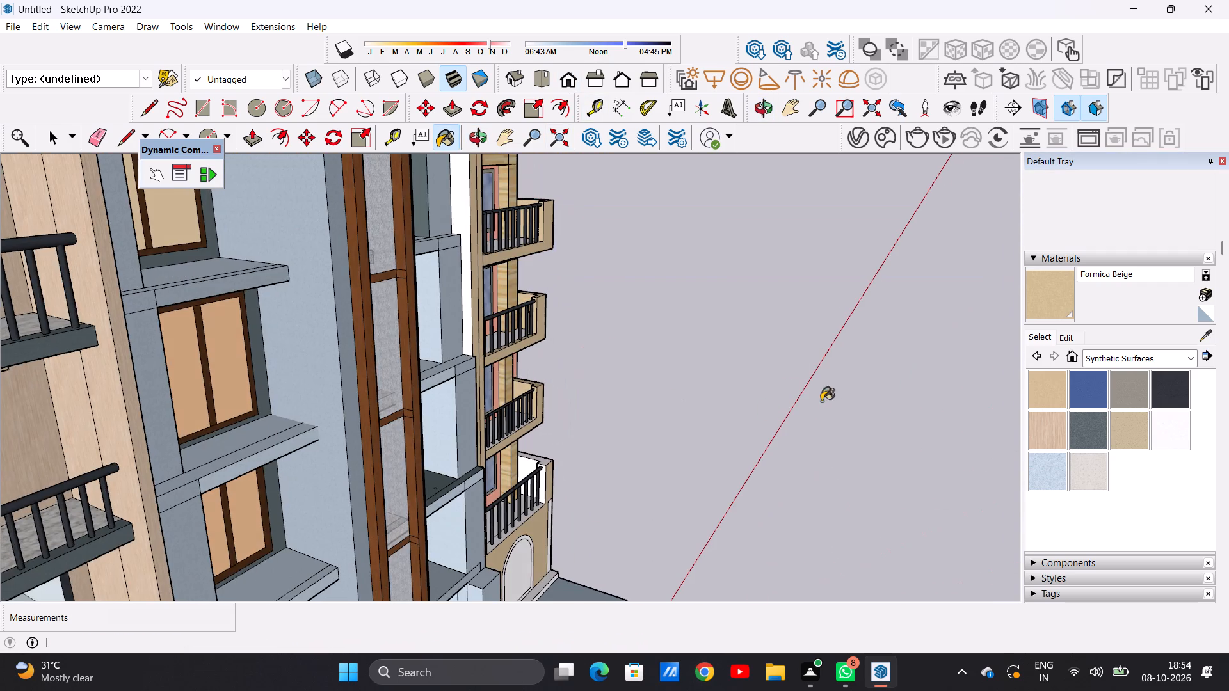
pyautogui.scroll(18, 523, 278)
pyautogui.moveTo(462, 356); pyautogui.dragTo(527, 365, button='middle')
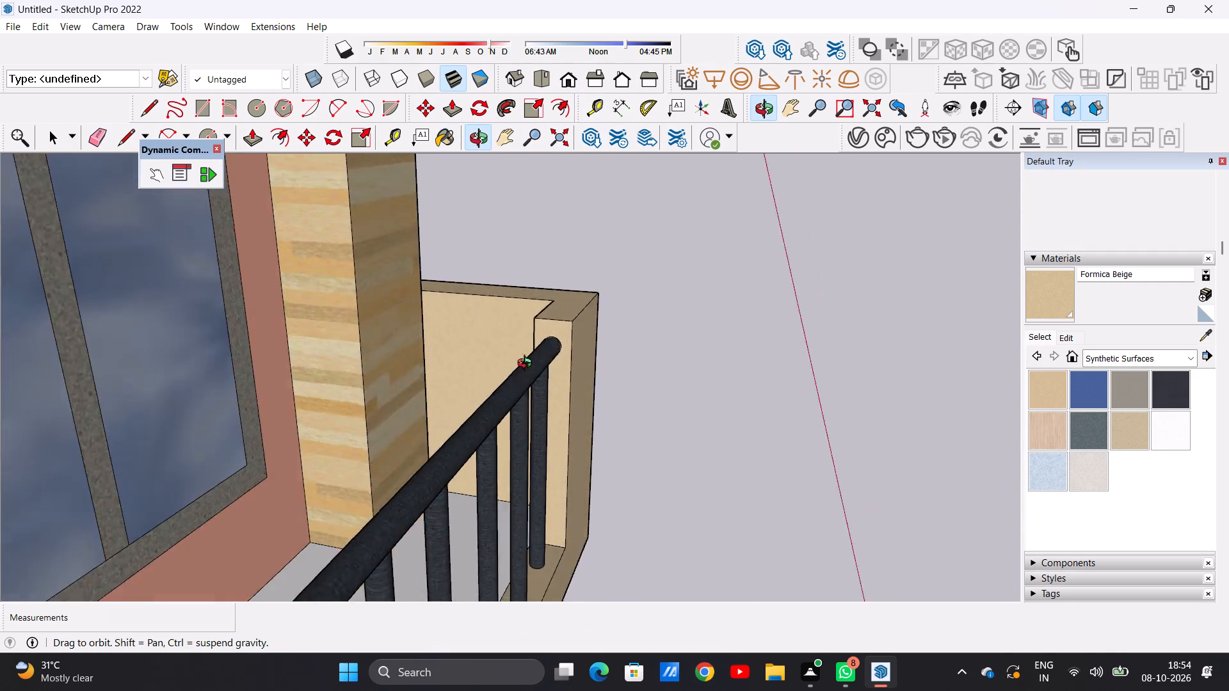
pyautogui.moveTo(527, 365); pyautogui.dragTo(685, 363, button='middle')
pyautogui.scroll(3, 482, 324)
pyautogui.click(482, 322)
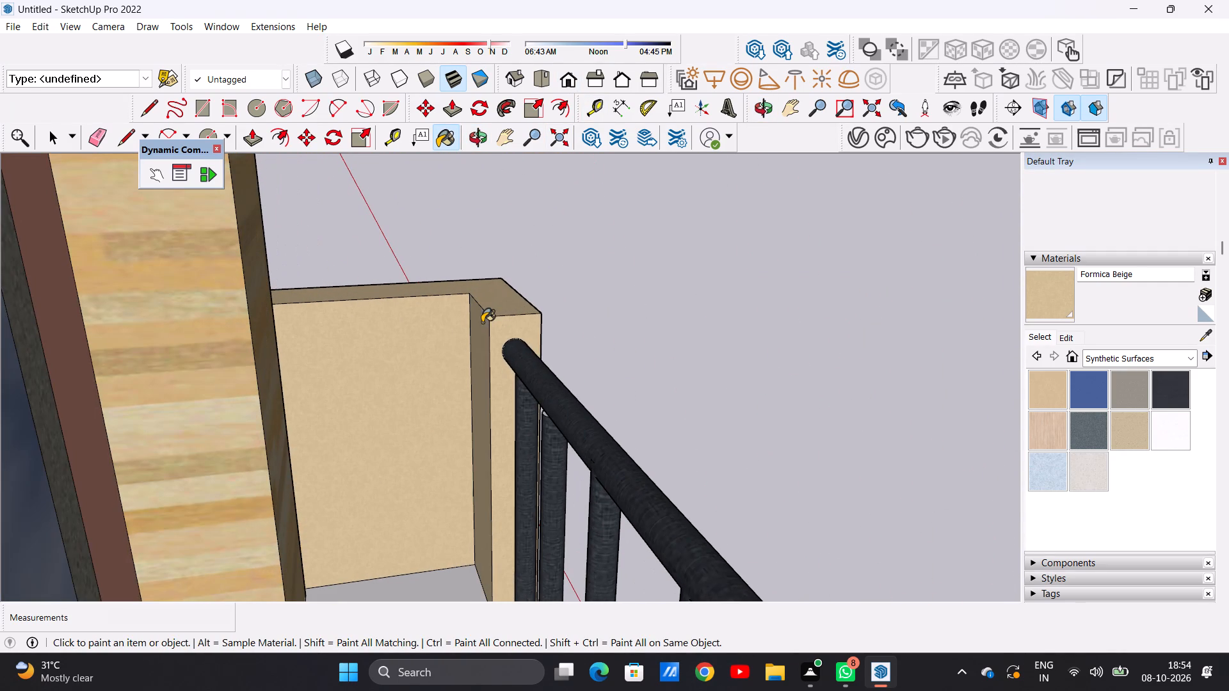
# Paint the top of the lowest balcony's corner wall with Formica Beige.
pyautogui.click(569, 81)
pyautogui.scroll(-4, 467, 452)
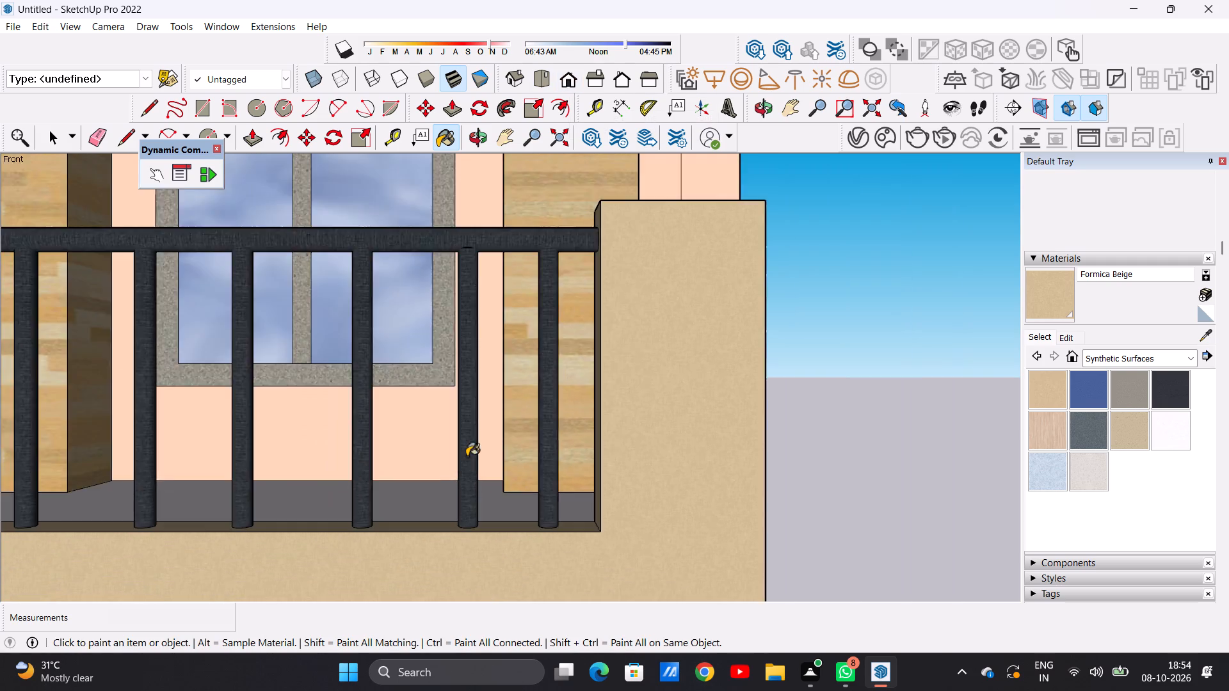
pyautogui.scroll(-20, 467, 456)
pyautogui.scroll(-11, 467, 456)
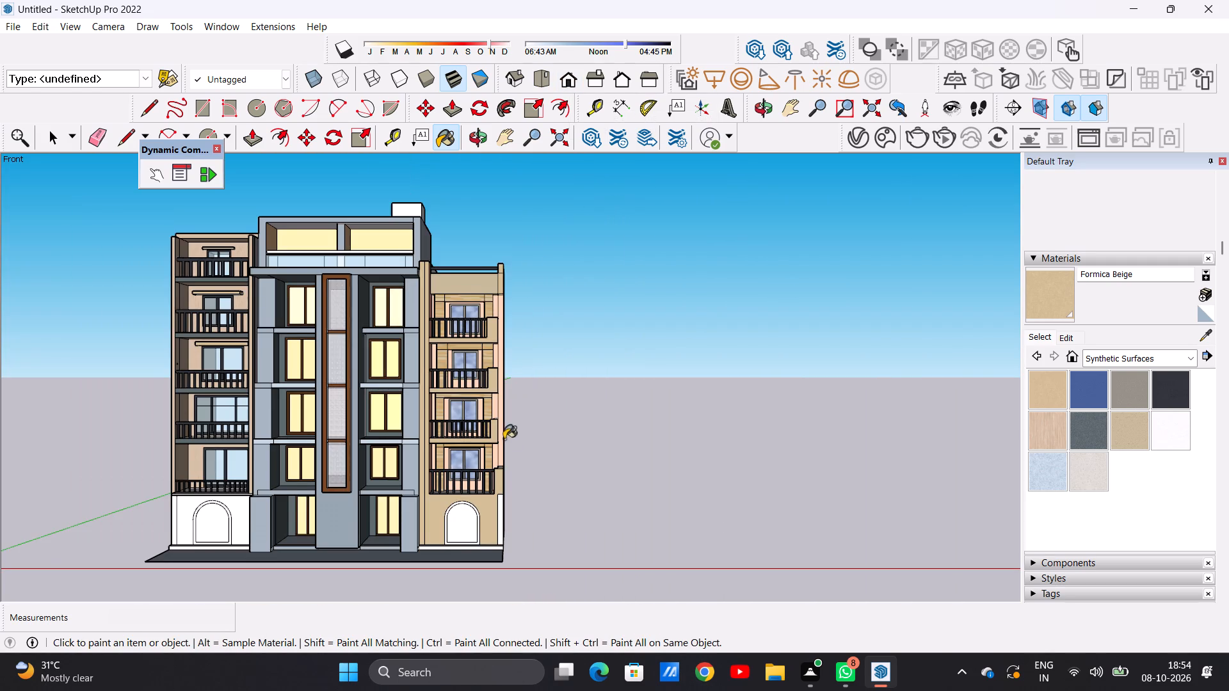
pyautogui.scroll(20, 494, 479)
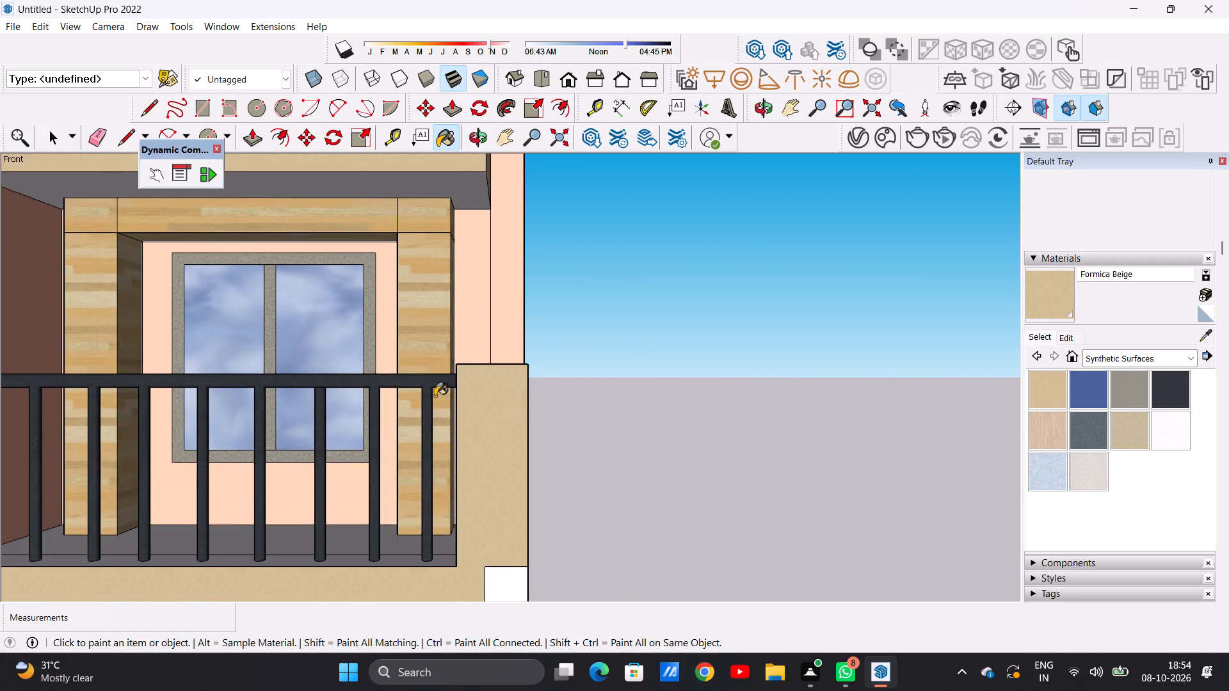
pyautogui.moveTo(435, 396); pyautogui.dragTo(478, 532, button='middle')
pyautogui.scroll(-7, 478, 532)
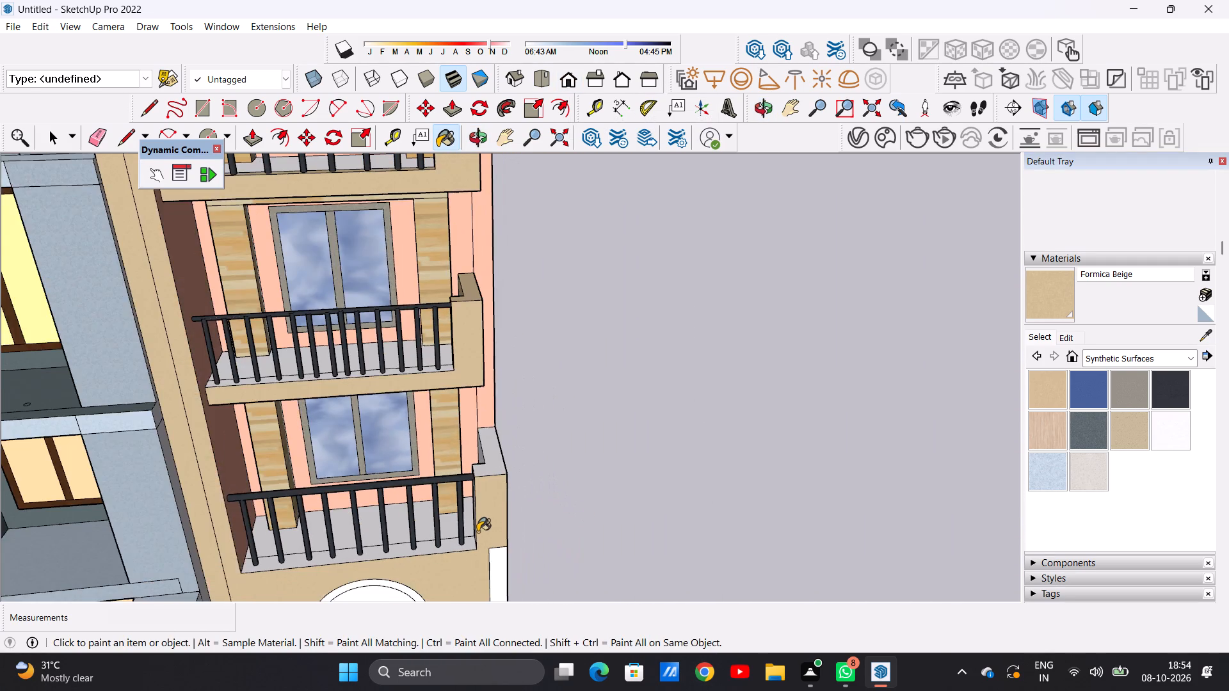
pyautogui.scroll(-3, 478, 532)
pyautogui.moveTo(412, 311); pyautogui.dragTo(779, 354, button='middle')
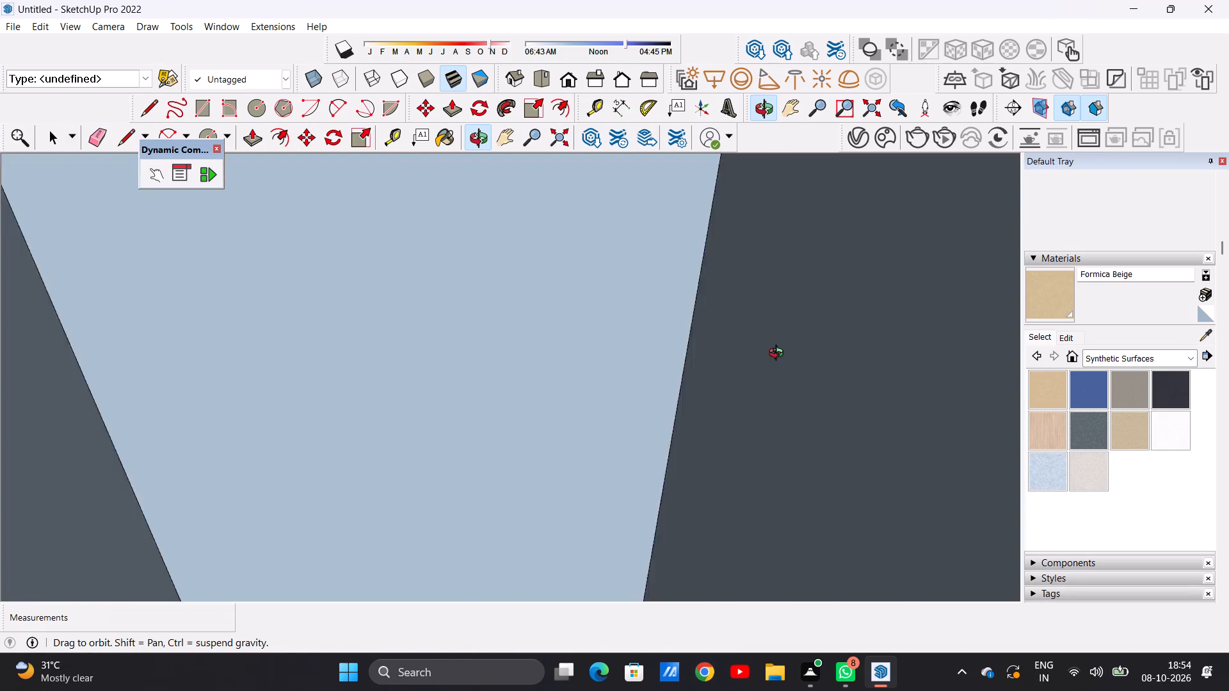
pyautogui.moveTo(779, 354); pyautogui.dragTo(370, 322, button='middle')
pyautogui.scroll(8, 492, 478)
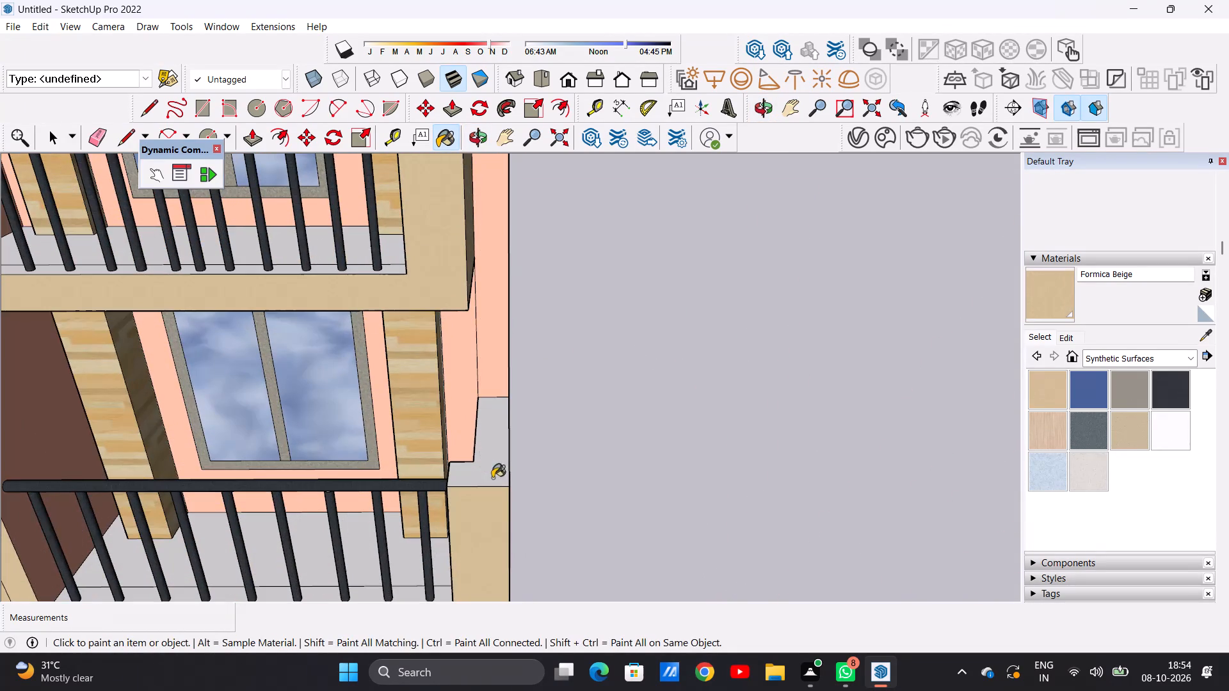
pyautogui.click(476, 470)
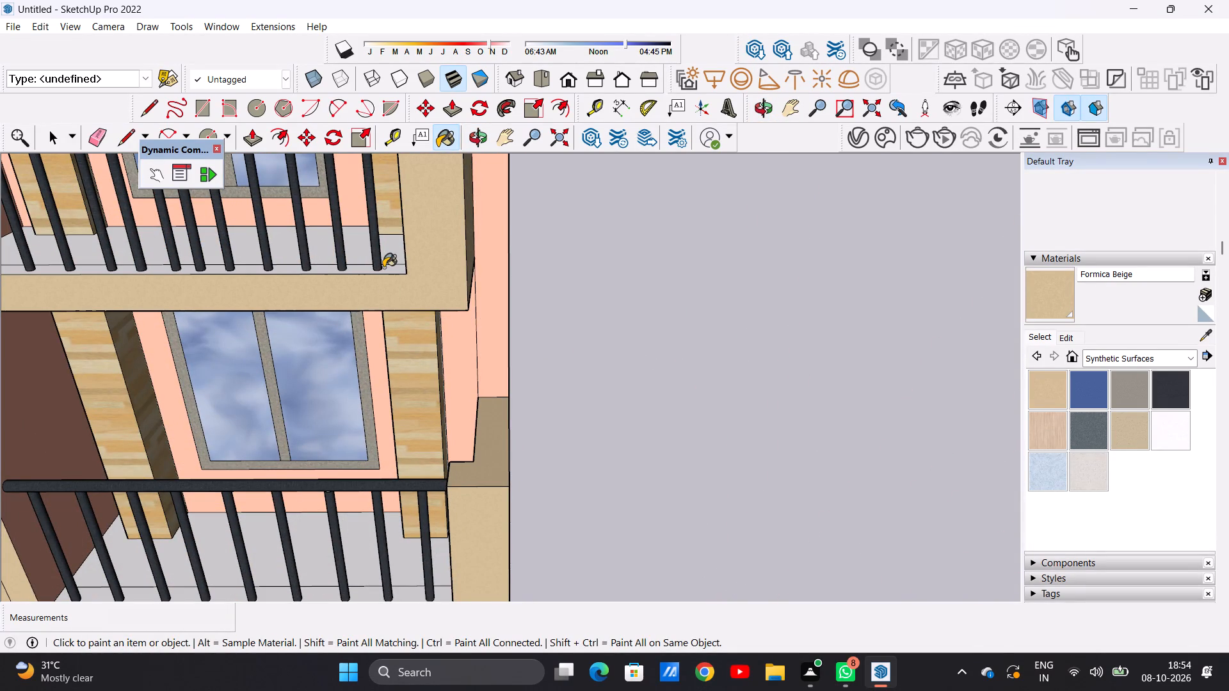
# Paint the ledges beneath the railings of the third and lowest balconies with Formica Beige.
pyautogui.click(386, 273)
pyautogui.scroll(-8, 457, 330)
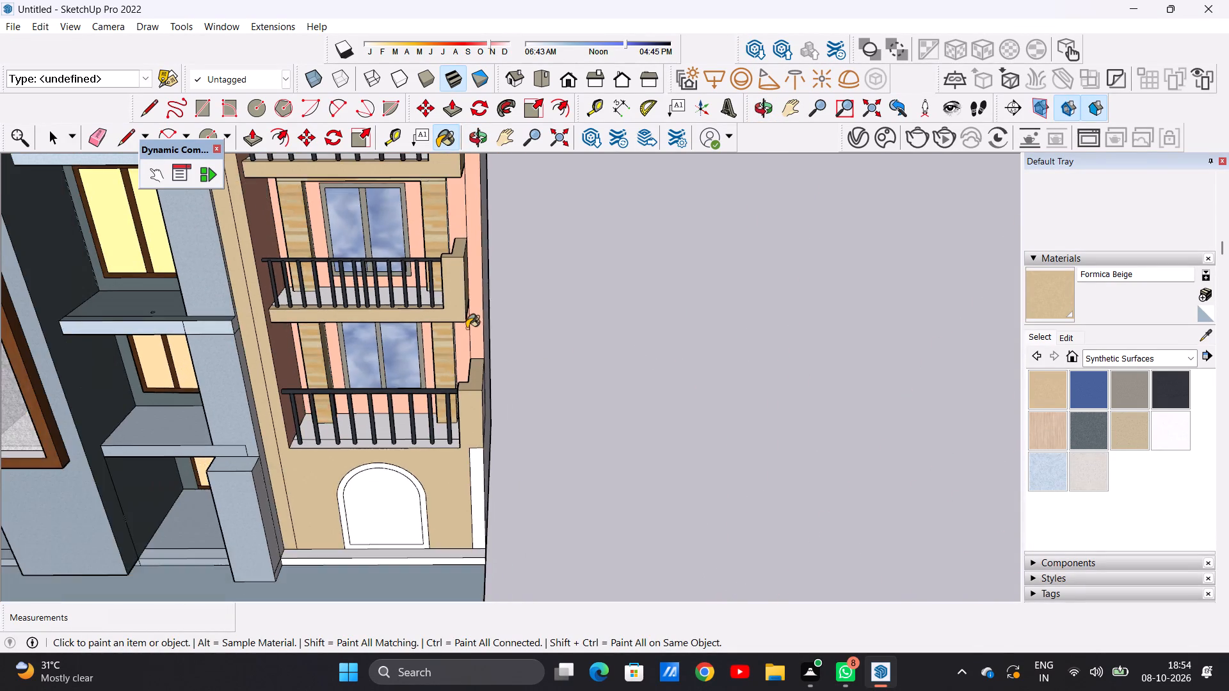
pyautogui.scroll(-3, 467, 328)
pyautogui.scroll(19, 435, 422)
pyautogui.click(421, 412)
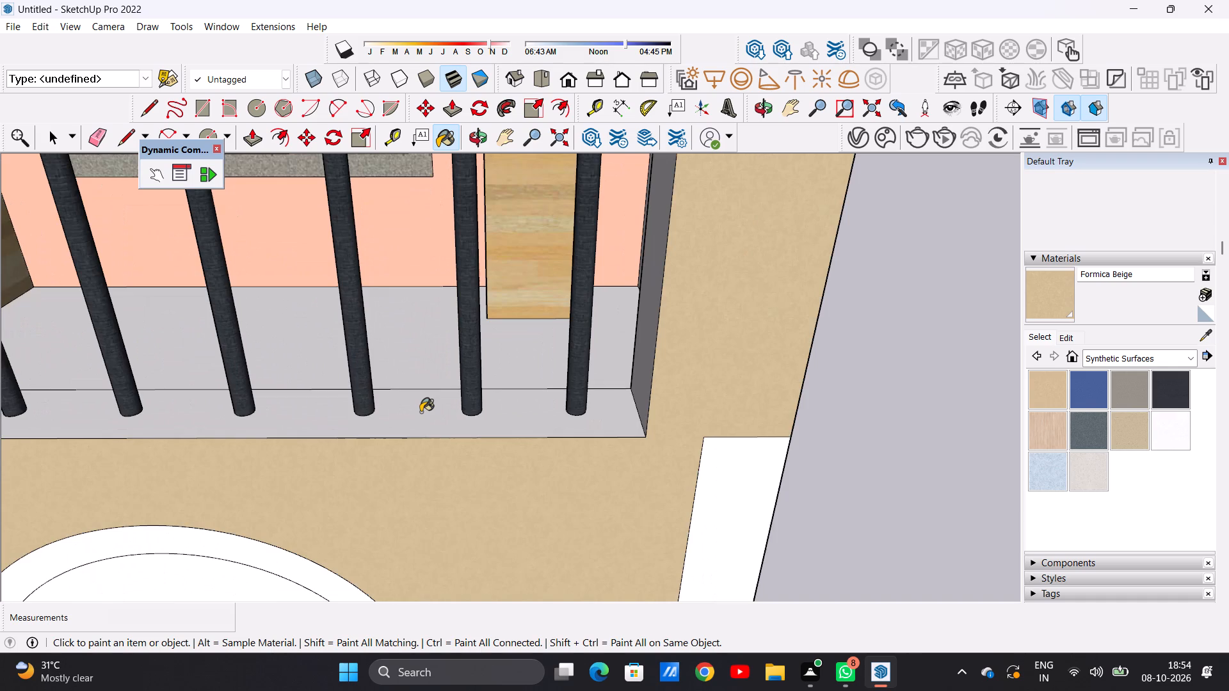
# Paint the outer side face of the lowest balcony's corner wall with Formica Beige.
pyautogui.scroll(-18, 464, 440)
pyautogui.moveTo(487, 377); pyautogui.dragTo(429, 367, button='middle')
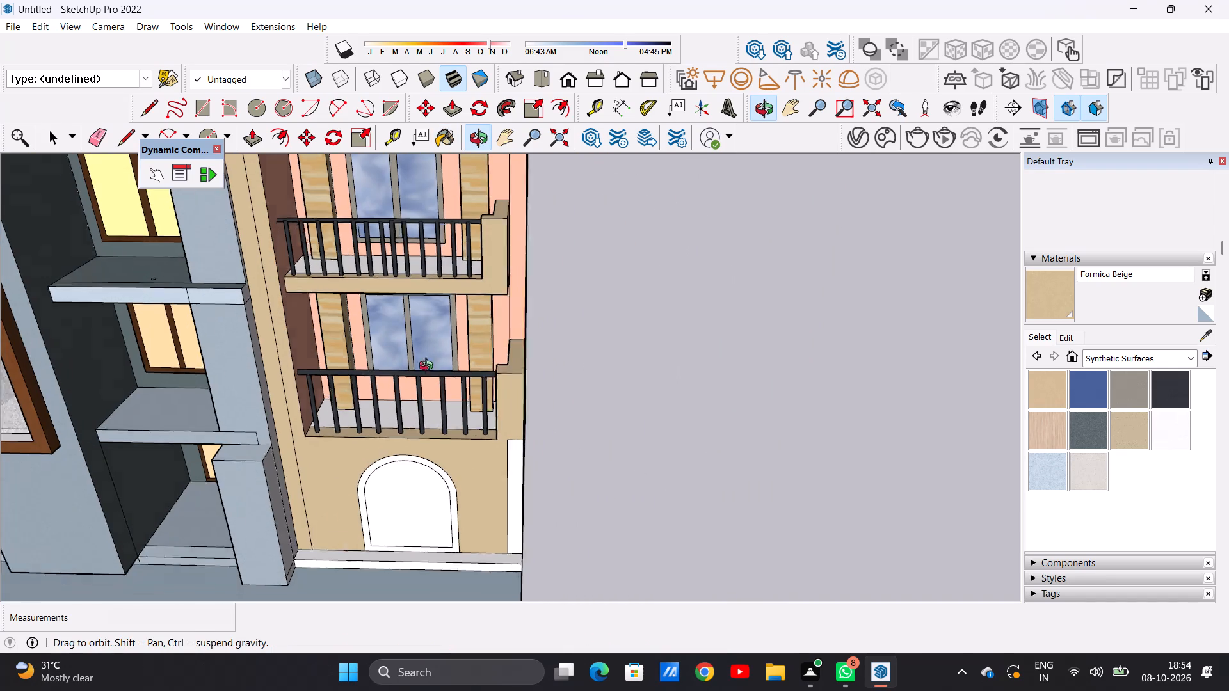
pyautogui.moveTo(429, 367); pyautogui.dragTo(19, 378, button='middle')
pyautogui.scroll(18, 527, 358)
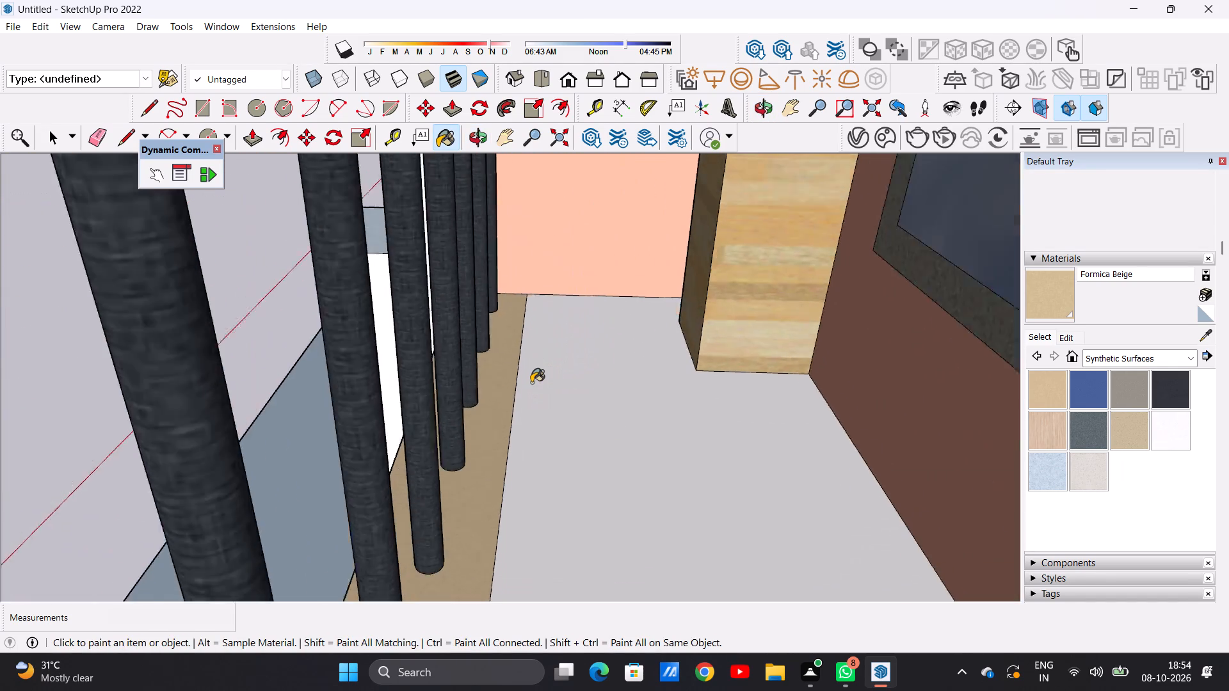
pyautogui.scroll(2, 531, 383)
pyautogui.scroll(-20, 525, 397)
pyautogui.scroll(-9, 525, 397)
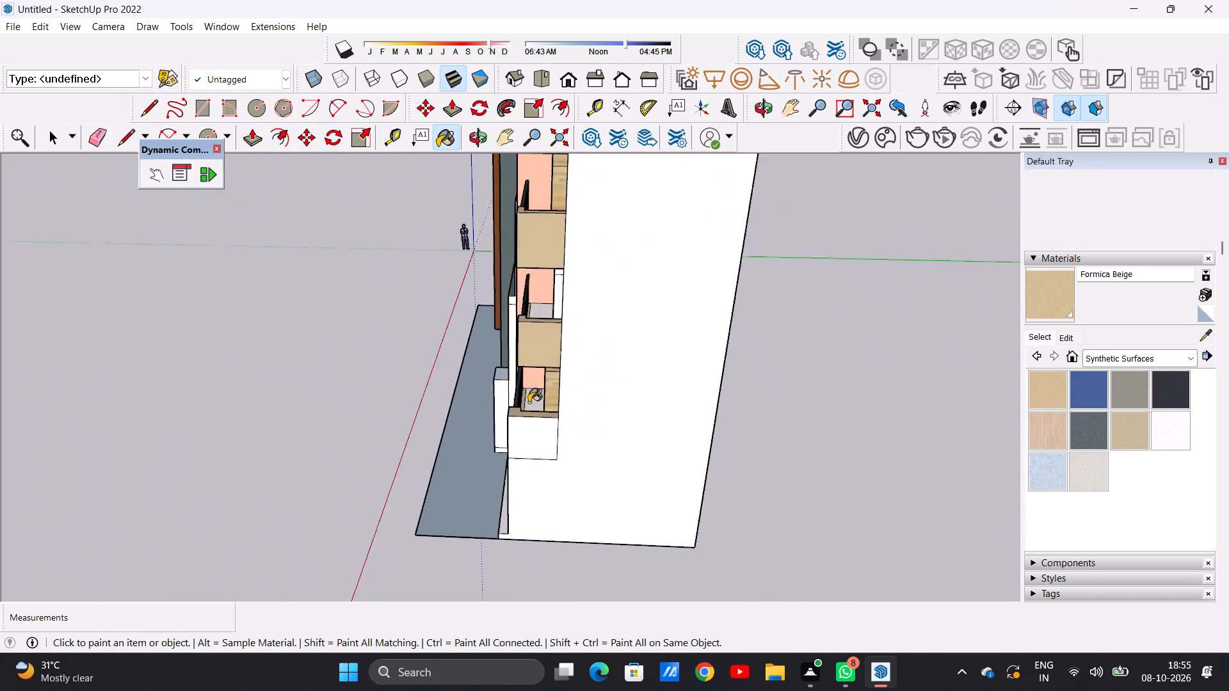
pyautogui.scroll(-6, 529, 402)
pyautogui.moveTo(469, 424); pyautogui.dragTo(571, 380, button='middle')
pyautogui.scroll(5, 565, 413)
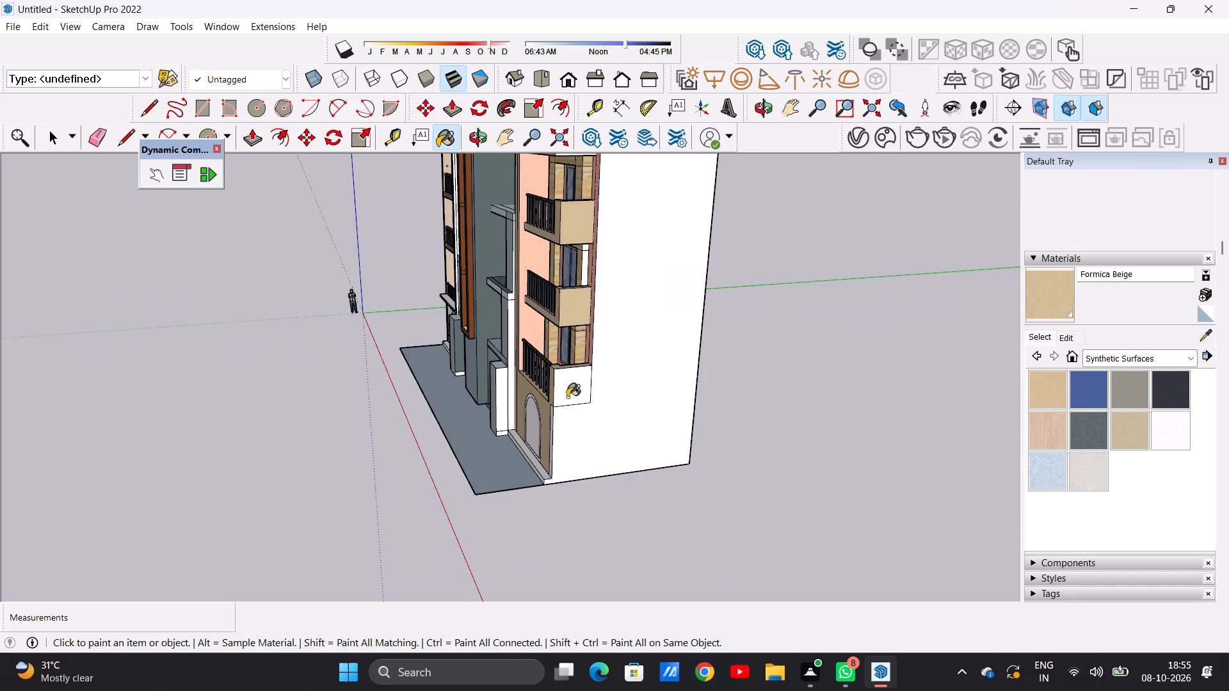
pyautogui.scroll(7, 567, 397)
pyautogui.click(558, 384)
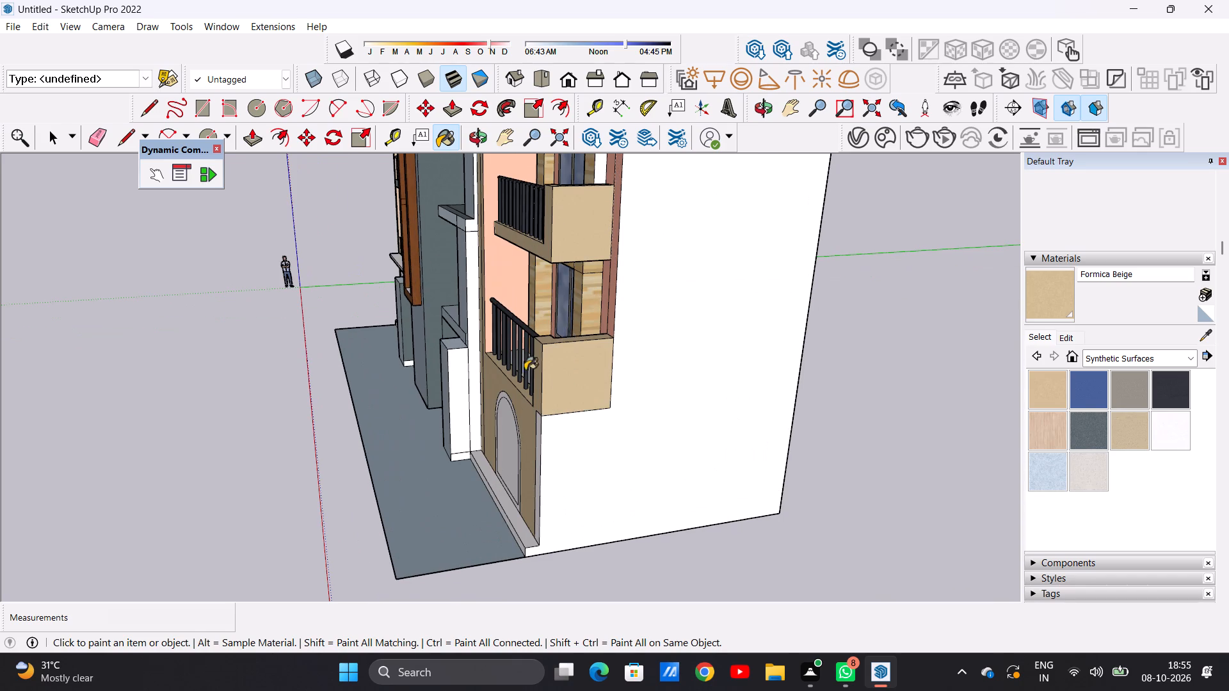
# Paint the narrow inner return face of the lowest balcony's corner wall with Formica Beige.
pyautogui.moveTo(520, 374); pyautogui.dragTo(444, 418, button='middle')
pyautogui.scroll(13, 458, 394)
pyautogui.moveTo(450, 397); pyautogui.dragTo(449, 397, button='middle')
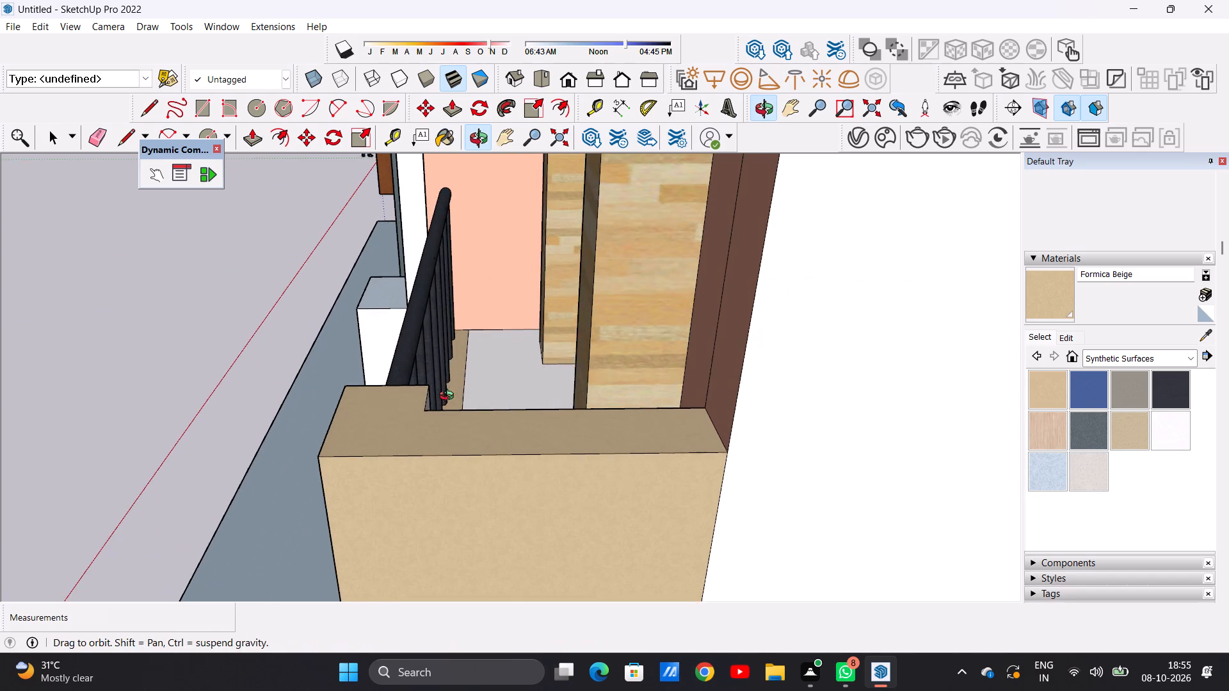
pyautogui.moveTo(449, 397); pyautogui.dragTo(399, 440, button='middle')
pyautogui.scroll(1, 399, 440)
pyautogui.scroll(4, 323, 488)
pyautogui.click(308, 497)
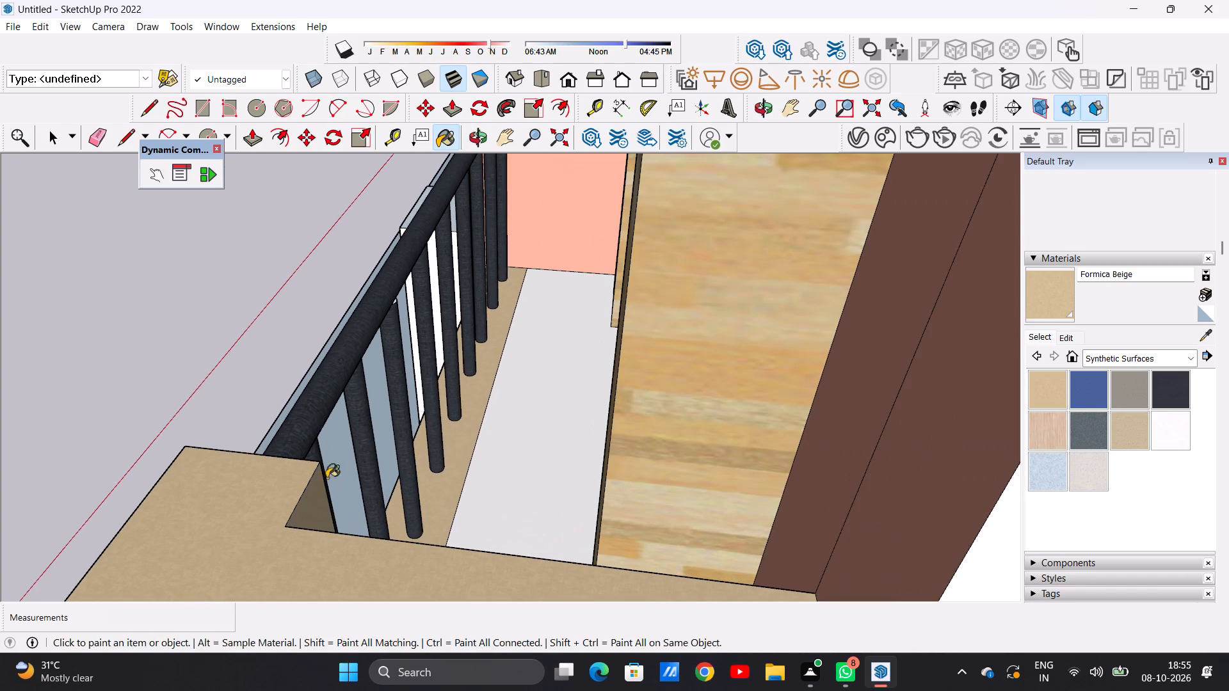
# Paint the outer side face of an upper balcony's corner wall on the shorter wing with Formica Beige.
pyautogui.moveTo(251, 456); pyautogui.dragTo(560, 397, button='middle')
pyautogui.scroll(-16, 476, 434)
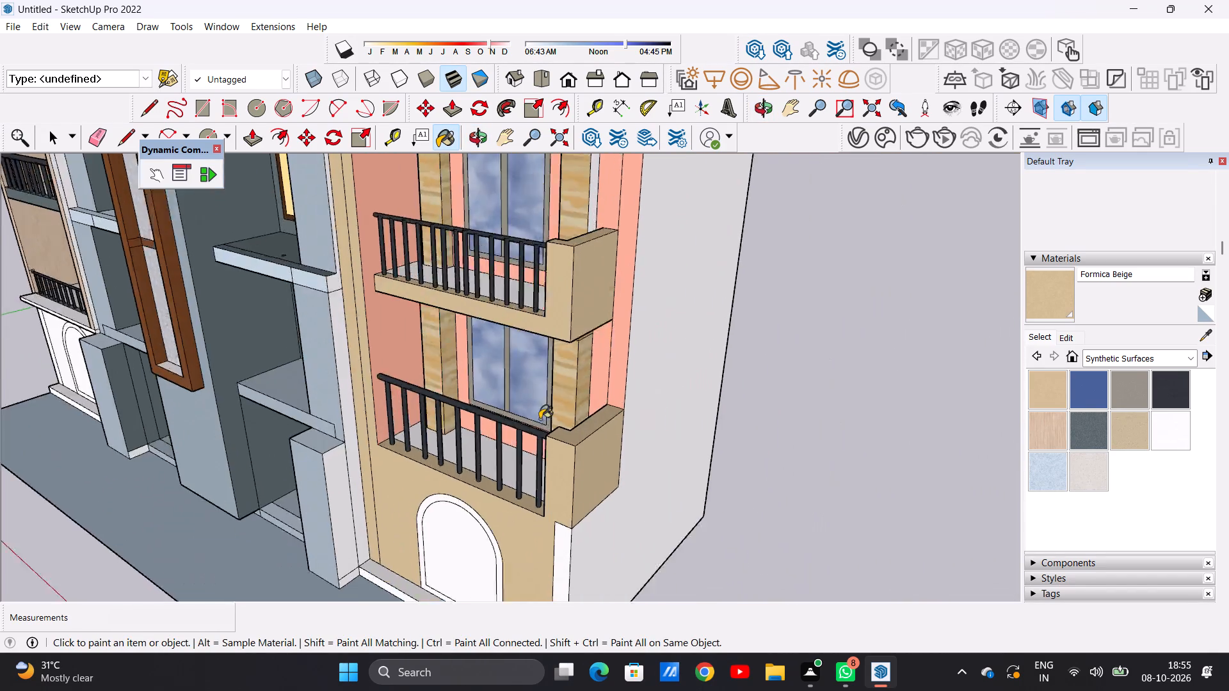
pyautogui.scroll(-20, 540, 419)
pyautogui.scroll(-3, 540, 419)
pyautogui.moveTo(485, 397); pyautogui.dragTo(498, 377, button='middle')
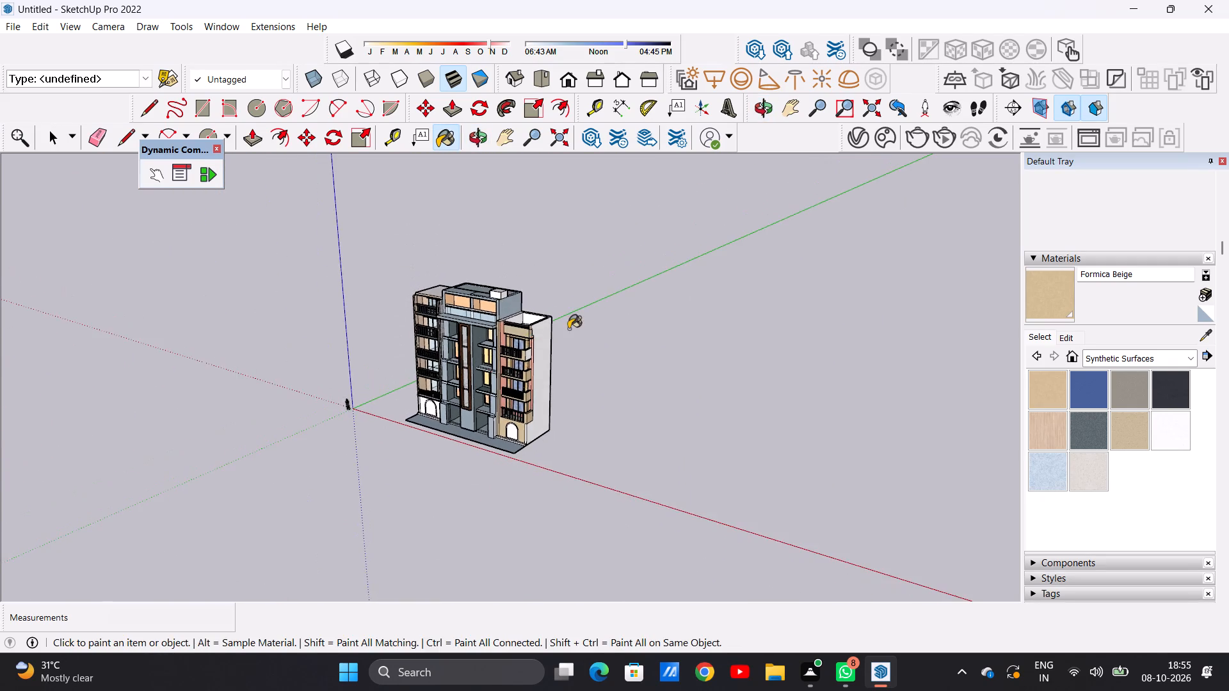
pyautogui.scroll(8, 558, 354)
pyautogui.scroll(13, 500, 356)
pyautogui.click(494, 358)
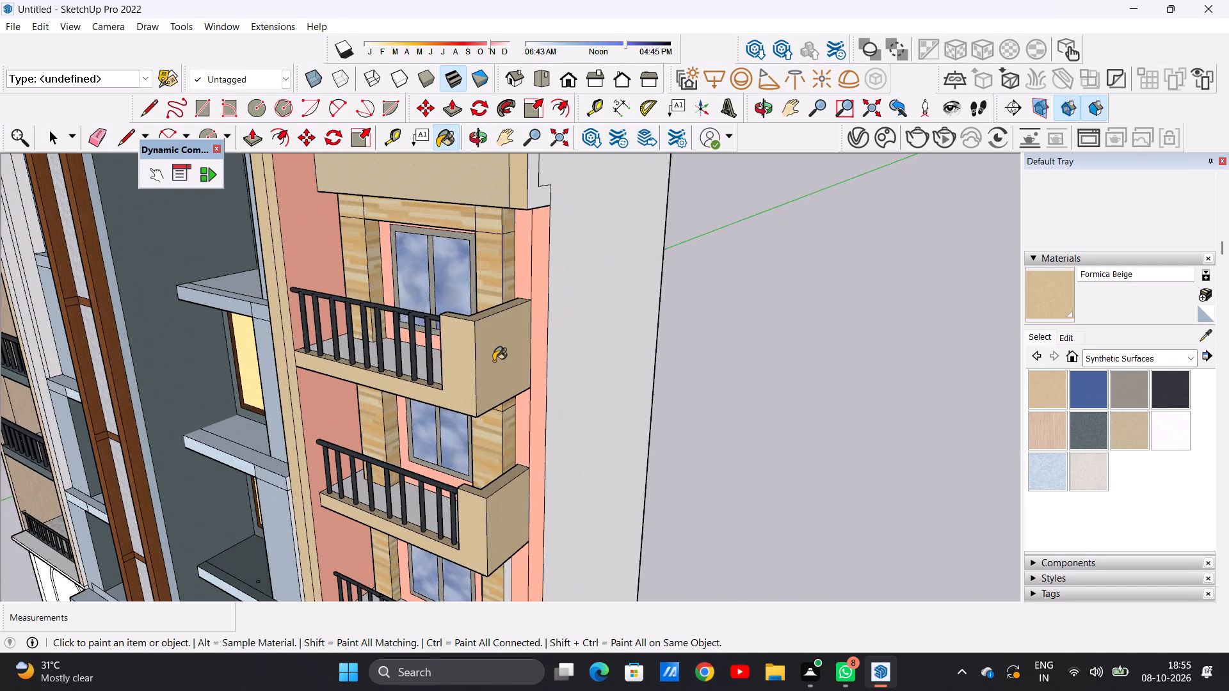
# Paint the inner faces of the shorter wing's roof terrace parapet with Formica Beige, including the narrow strip beside the railing.
pyautogui.scroll(-20, 502, 378)
pyautogui.scroll(-1, 502, 378)
pyautogui.moveTo(431, 381); pyautogui.dragTo(613, 358, button='middle')
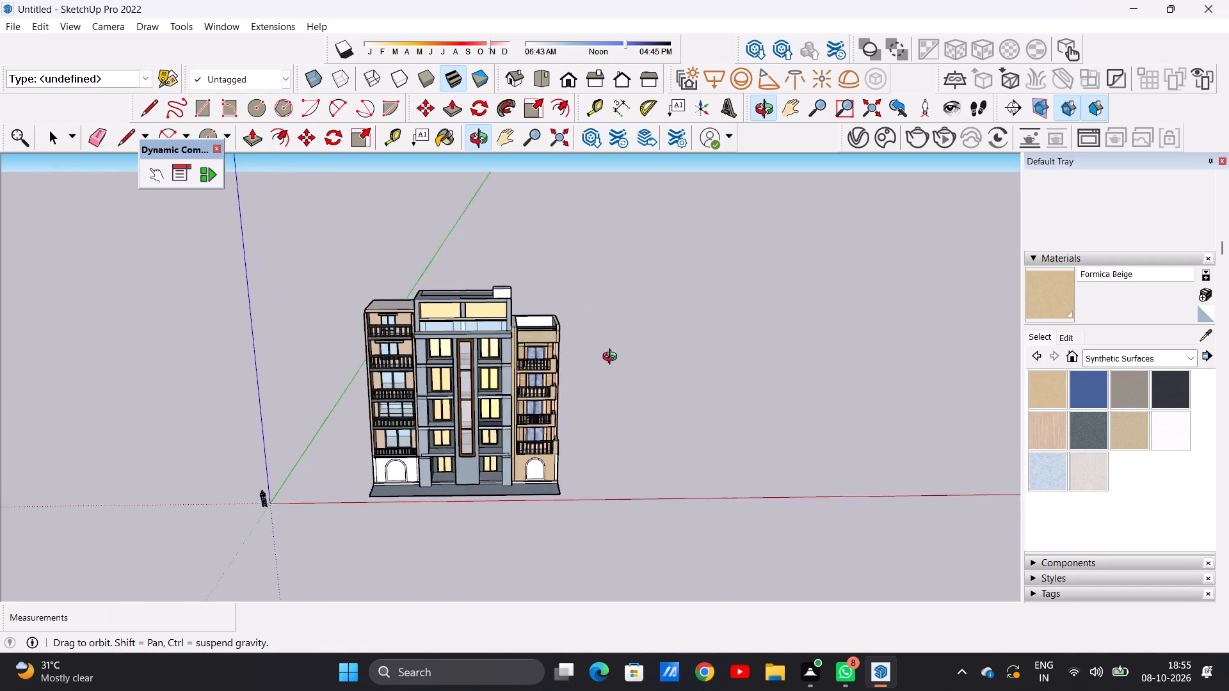
pyautogui.moveTo(613, 358); pyautogui.dragTo(618, 356, button='middle')
pyautogui.scroll(20, 548, 303)
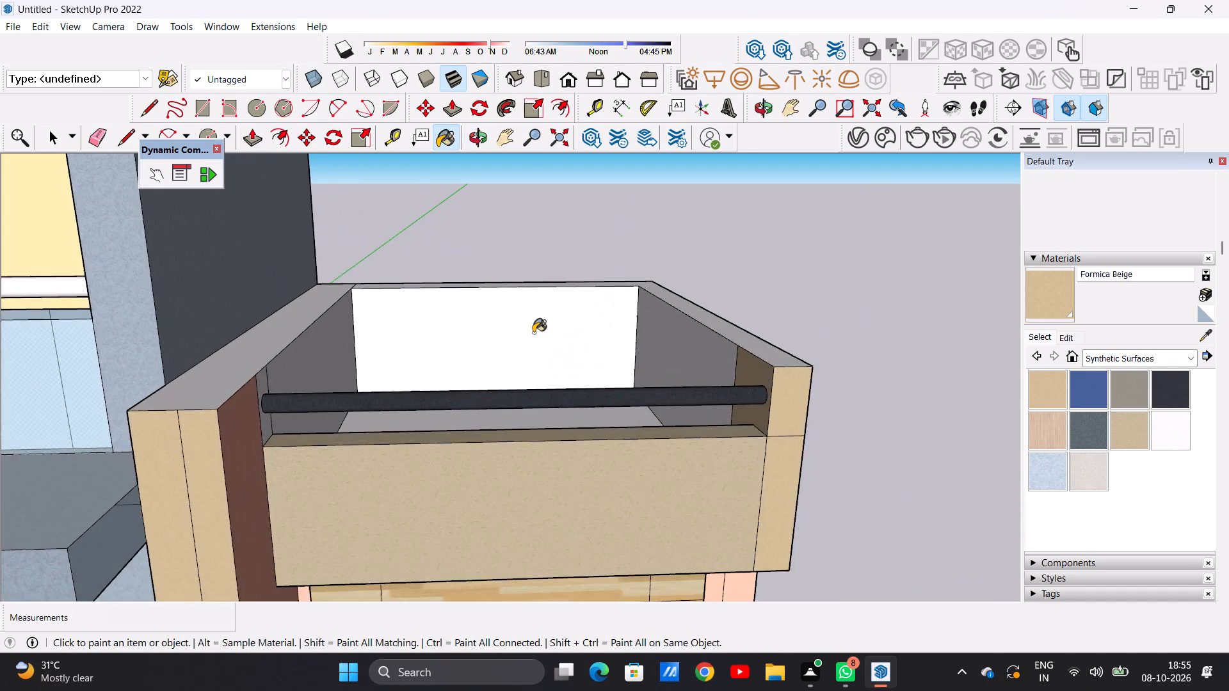
pyautogui.scroll(8, 533, 333)
pyautogui.click(527, 332)
pyautogui.click(854, 388)
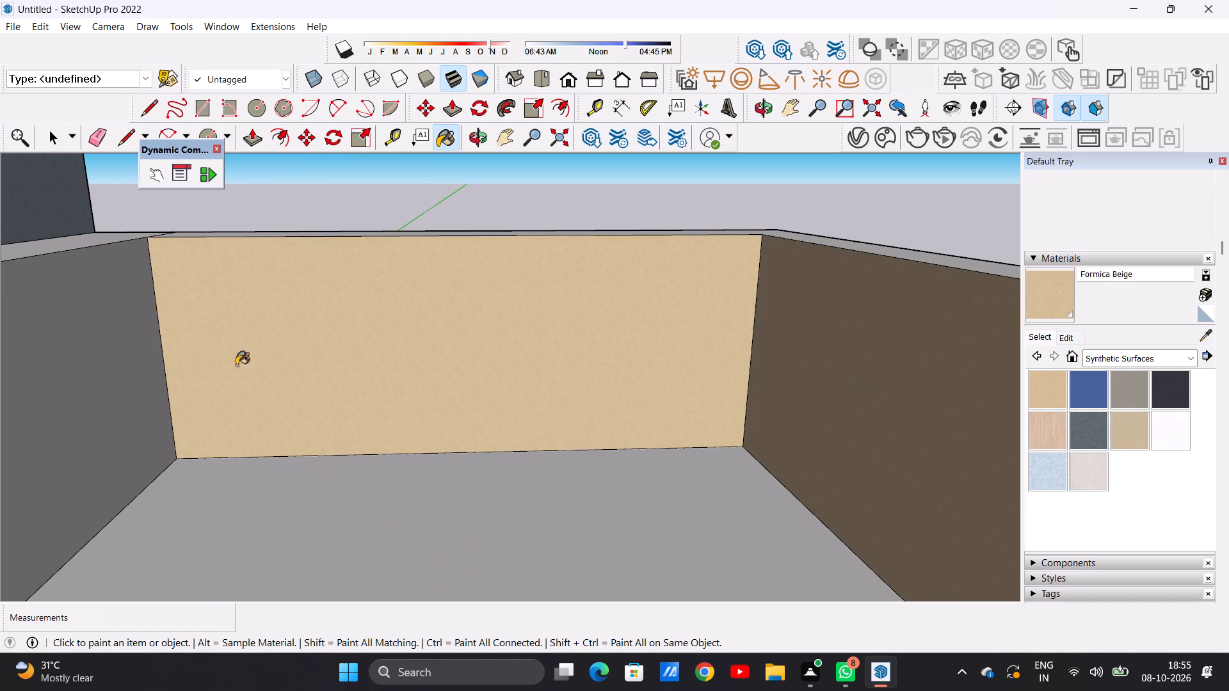
pyautogui.click(88, 389)
pyautogui.scroll(-11, 351, 394)
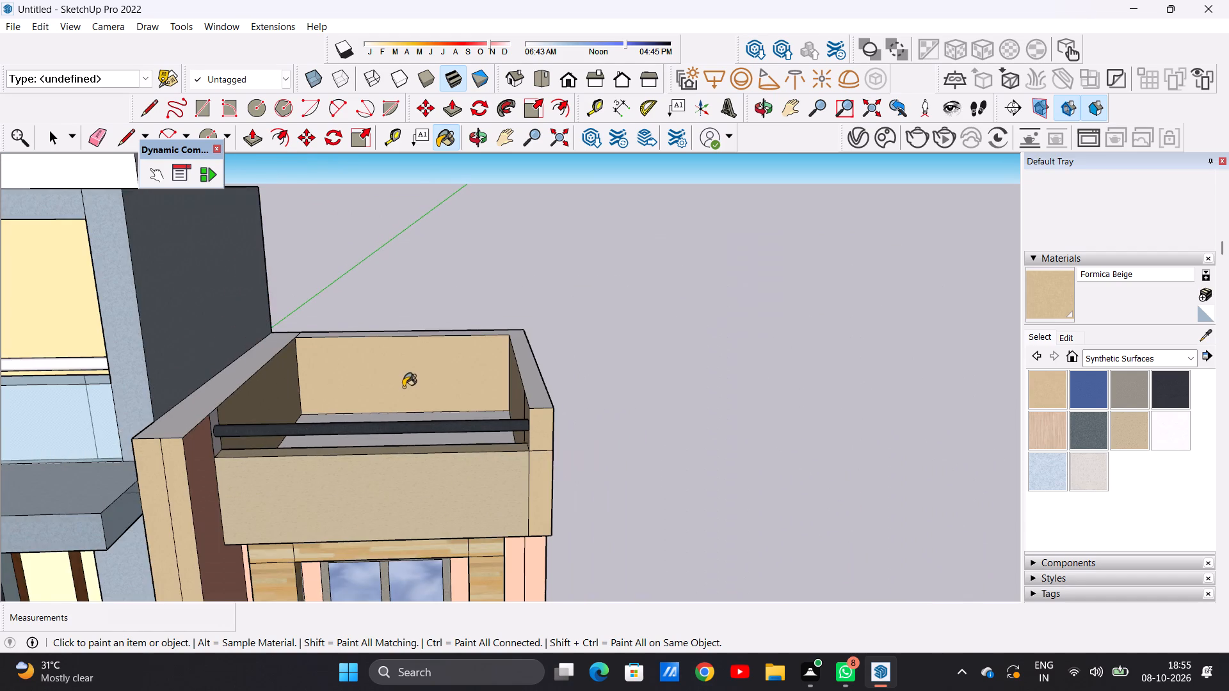
pyautogui.moveTo(392, 404); pyautogui.dragTo(0, 373, button='middle')
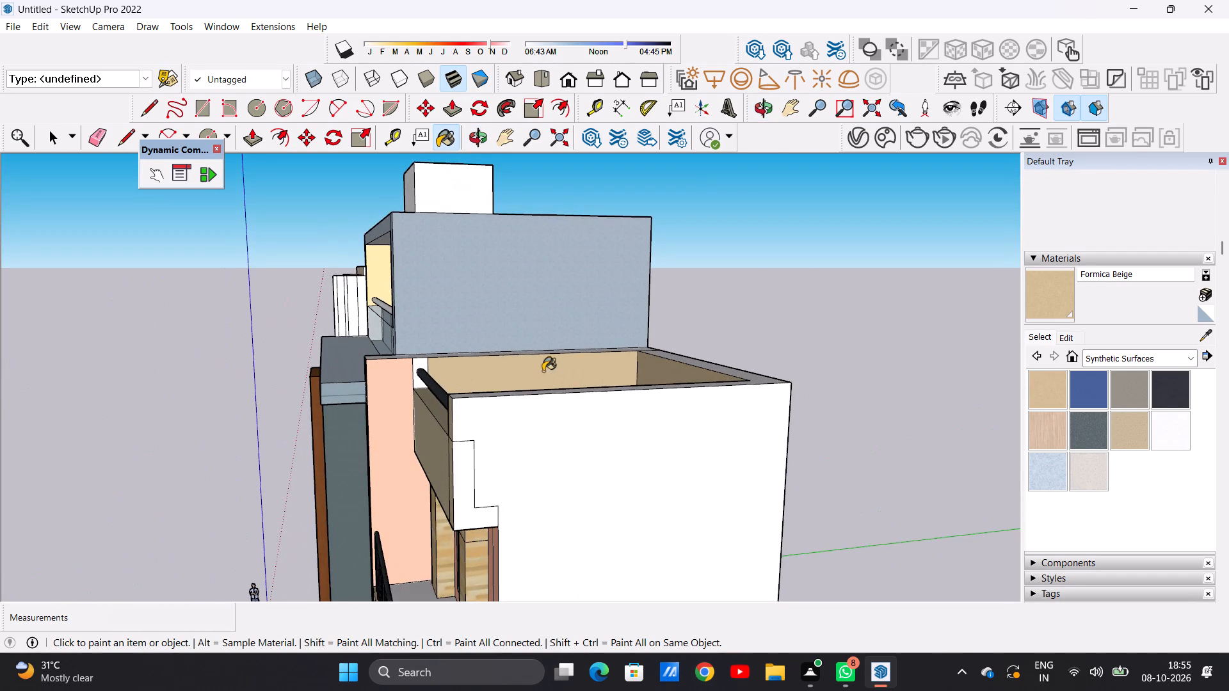
pyautogui.scroll(12, 532, 371)
pyautogui.click(302, 363)
# Paint the shorter wing's large outer side wall and its stepped patch beside the top balcony with Formica Beige.
pyautogui.moveTo(712, 502); pyautogui.dragTo(628, 487, button='middle')
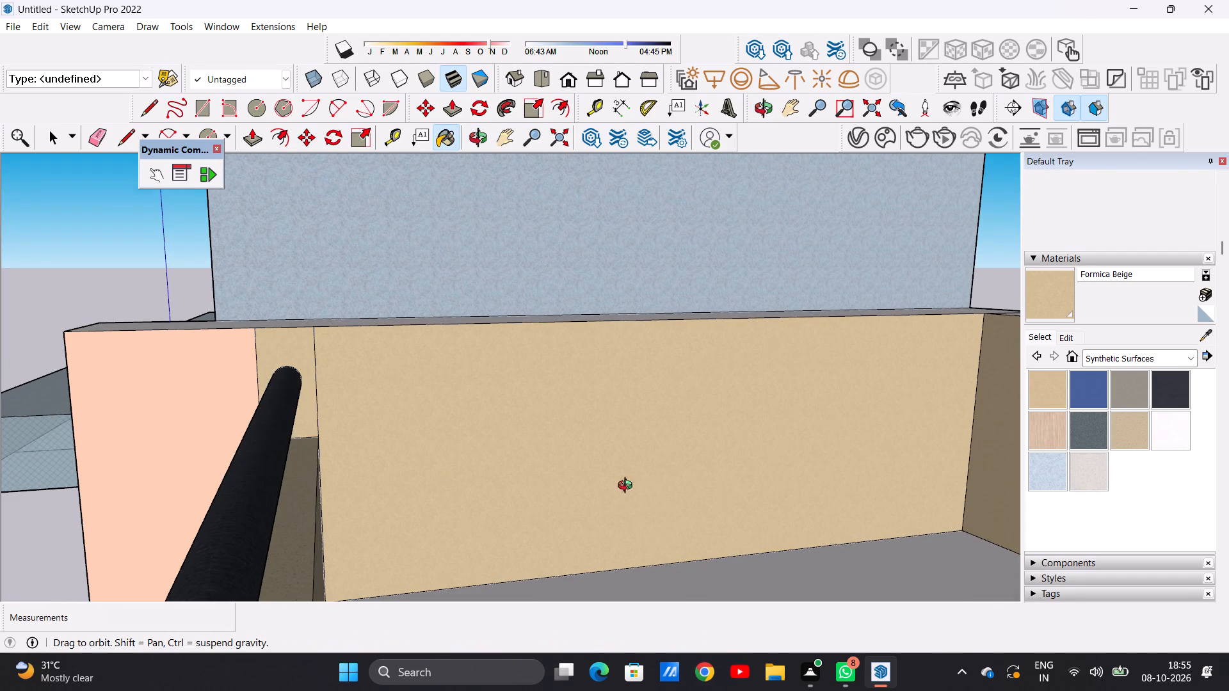
pyautogui.moveTo(628, 487); pyautogui.dragTo(508, 463, button='middle')
pyautogui.scroll(-8, 508, 463)
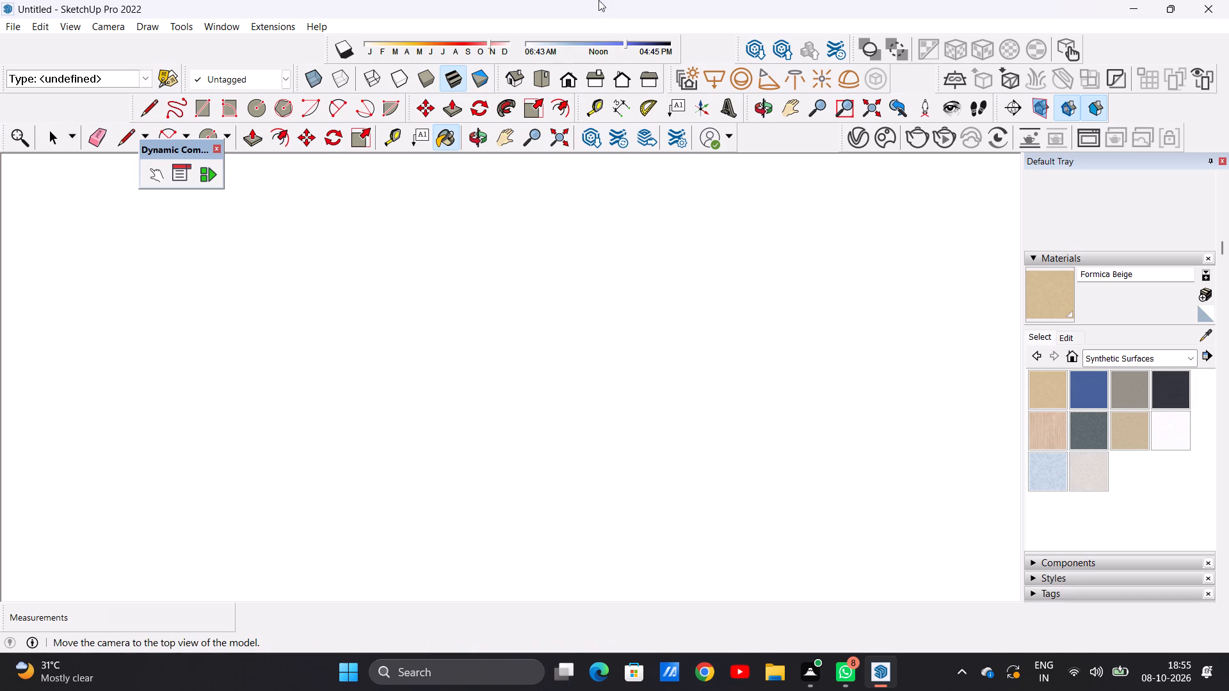
pyautogui.click(565, 81)
pyautogui.scroll(-16, 517, 401)
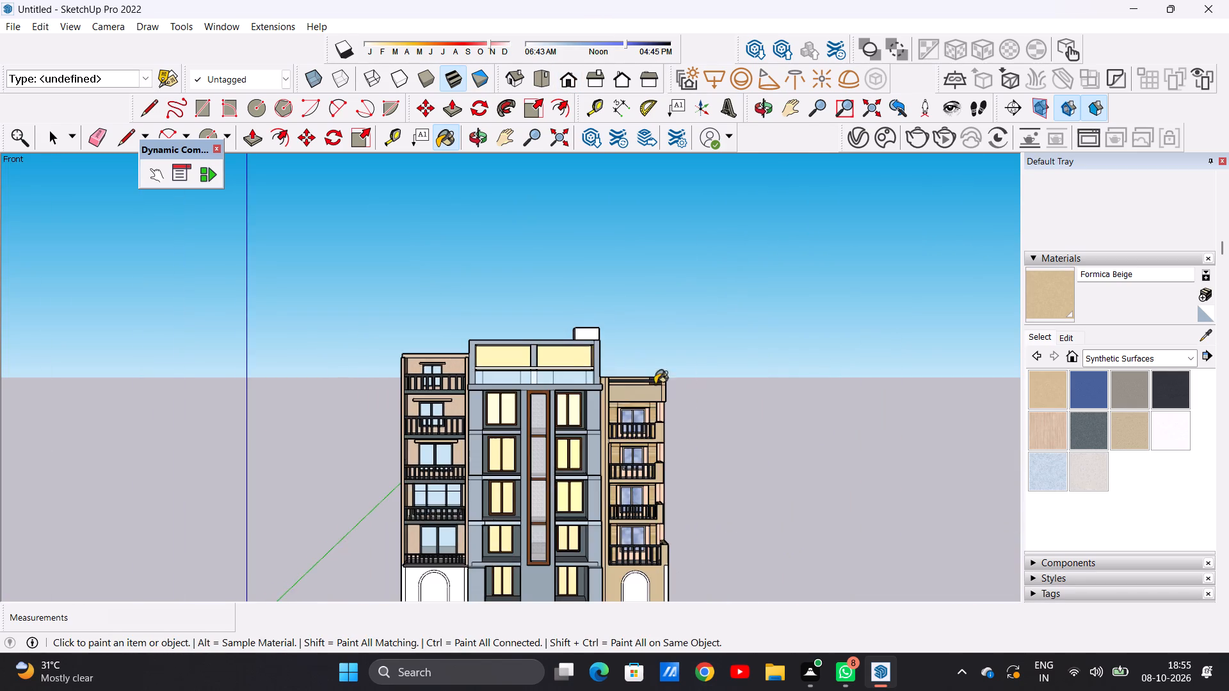
pyautogui.moveTo(712, 371); pyautogui.dragTo(427, 515, button='middle')
pyautogui.moveTo(613, 463); pyautogui.dragTo(614, 464, button='middle')
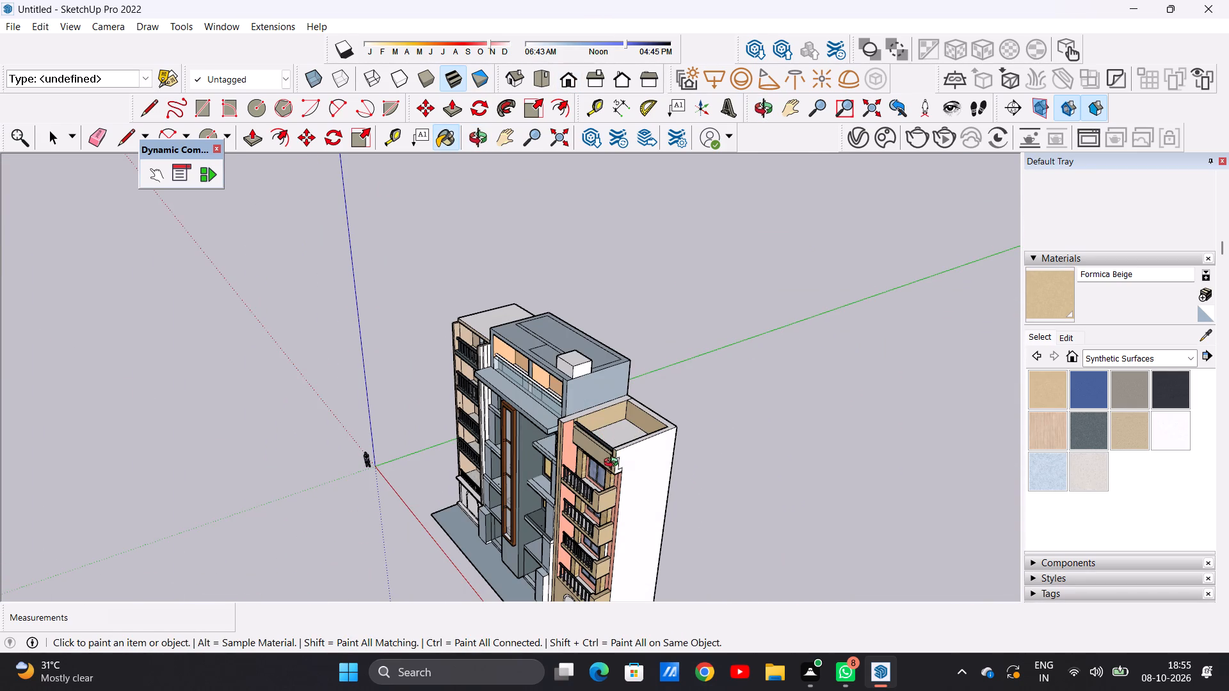
pyautogui.moveTo(614, 464); pyautogui.dragTo(575, 441, button='middle')
pyautogui.scroll(6, 637, 450)
pyautogui.click(635, 450)
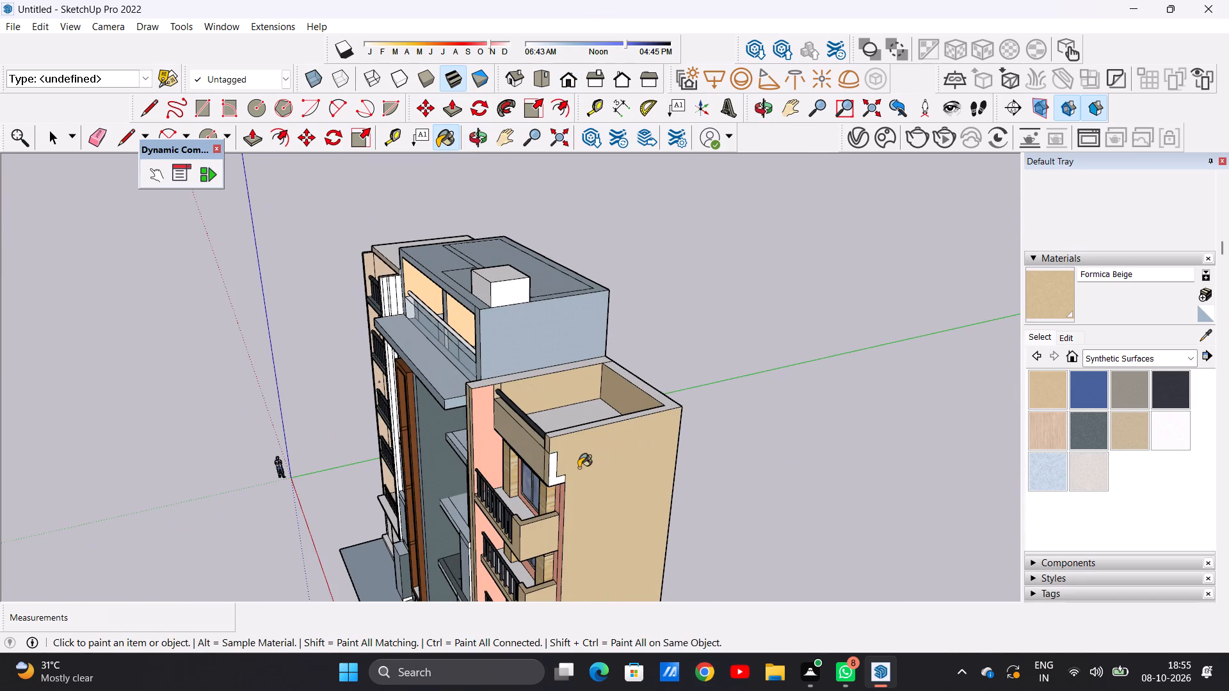
pyautogui.click(552, 473)
# Paint the top faces of the shorter wing's roof parapet with Formica Beige.
pyautogui.scroll(-13, 647, 465)
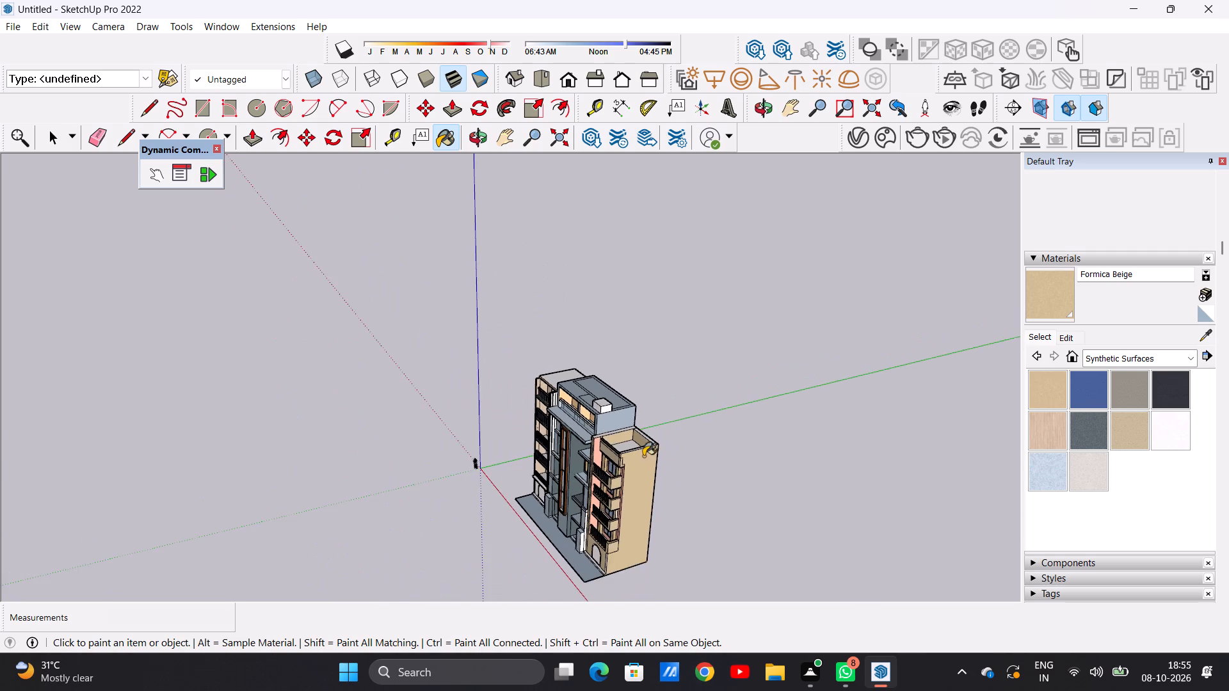
pyautogui.scroll(20, 628, 450)
pyautogui.scroll(7, 628, 450)
pyautogui.click(622, 469)
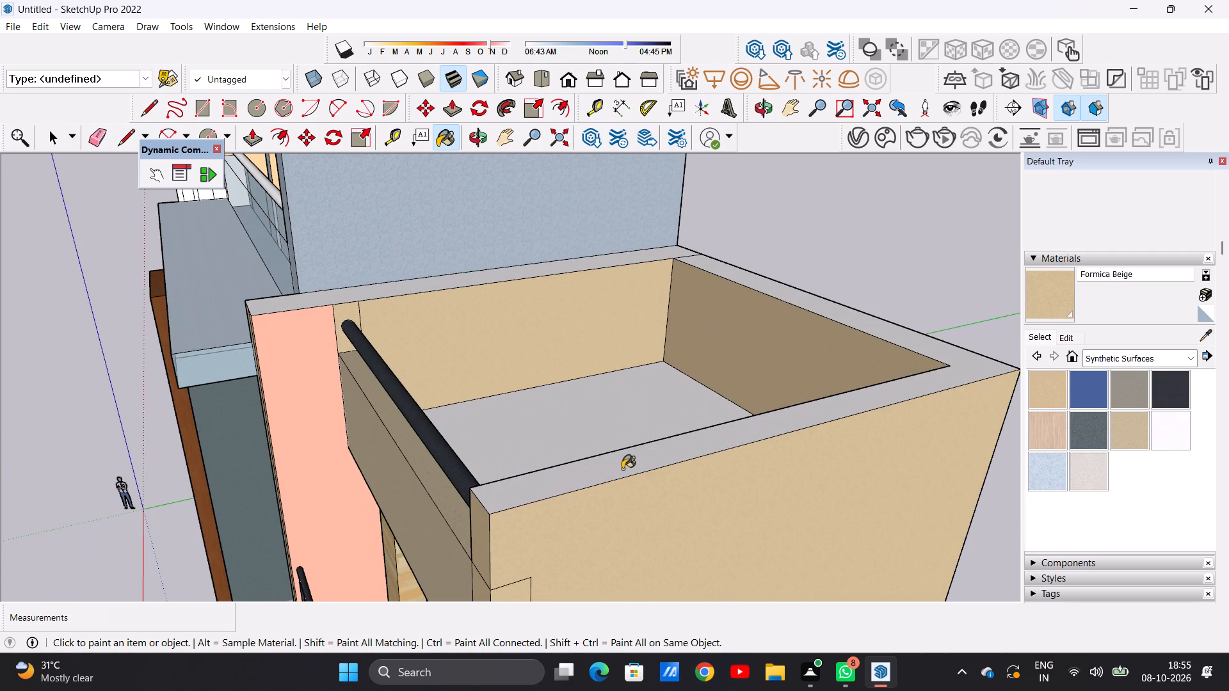
pyautogui.scroll(-5, 638, 470)
pyautogui.scroll(10, 382, 336)
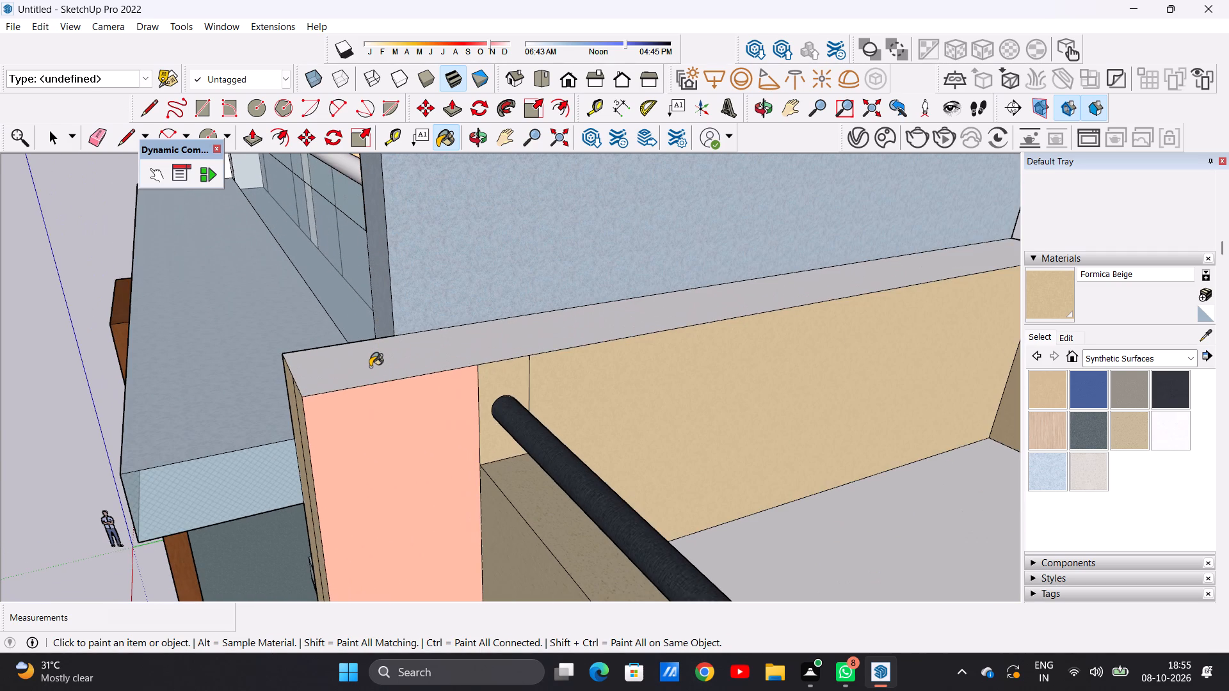
pyautogui.click(370, 367)
pyautogui.scroll(-20, 504, 420)
pyautogui.scroll(-4, 504, 420)
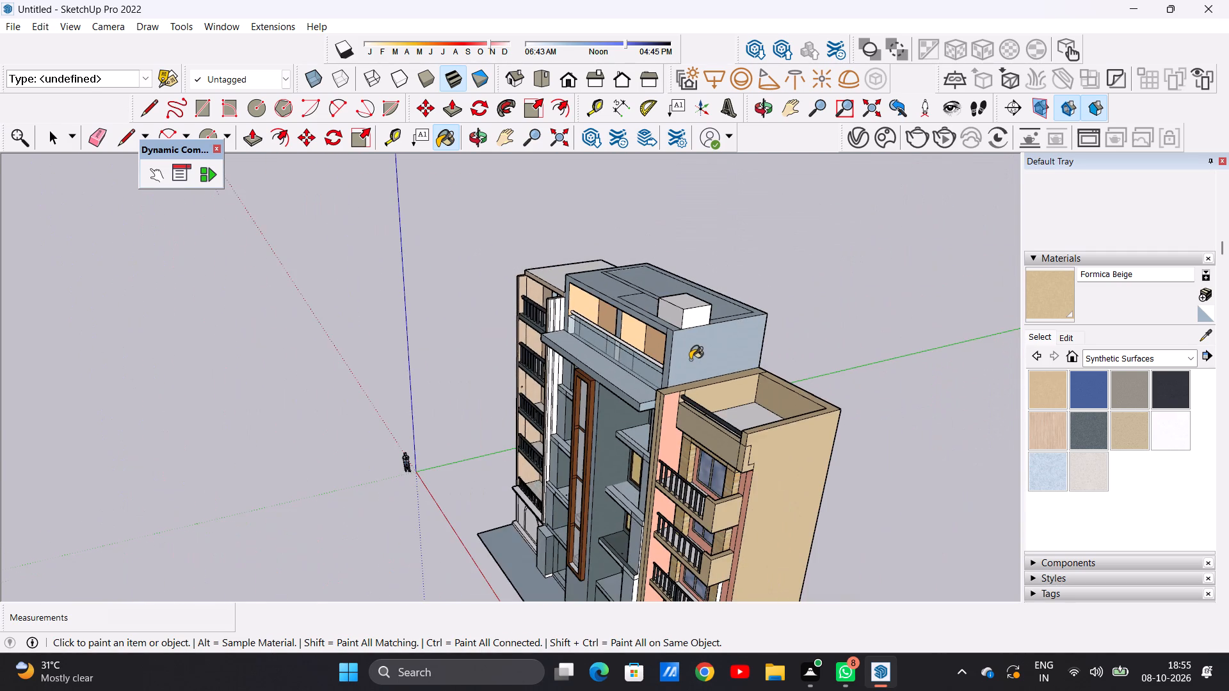
# Paint the white vertical strips of the taller side wing's inner wall below the central block's canopy with Formica Laminate Light.
pyautogui.moveTo(522, 383); pyautogui.dragTo(563, 342, button='middle')
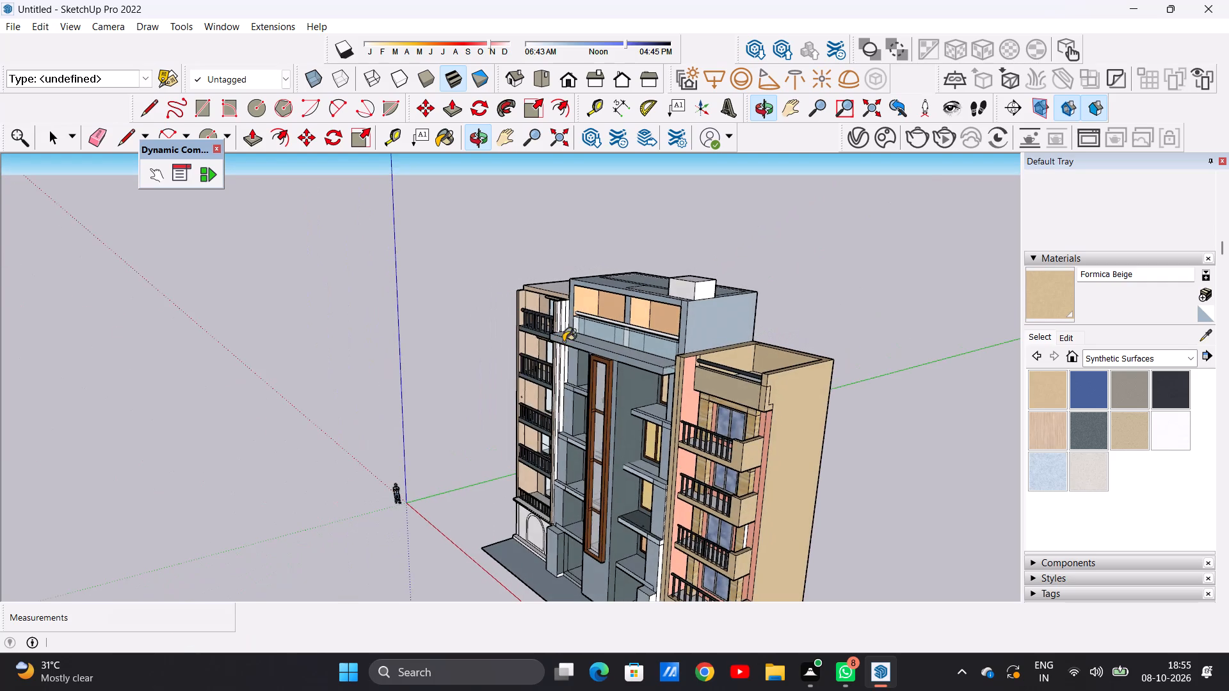
pyautogui.scroll(12, 577, 378)
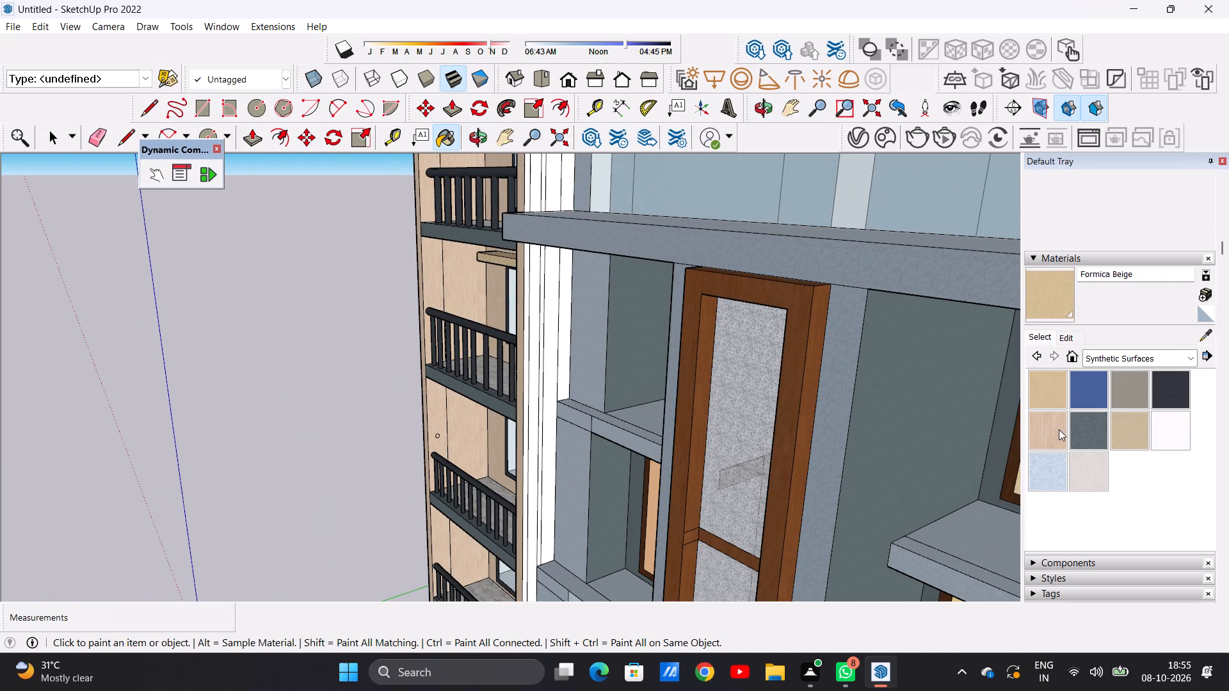
pyautogui.click(1047, 427)
pyautogui.scroll(12, 556, 303)
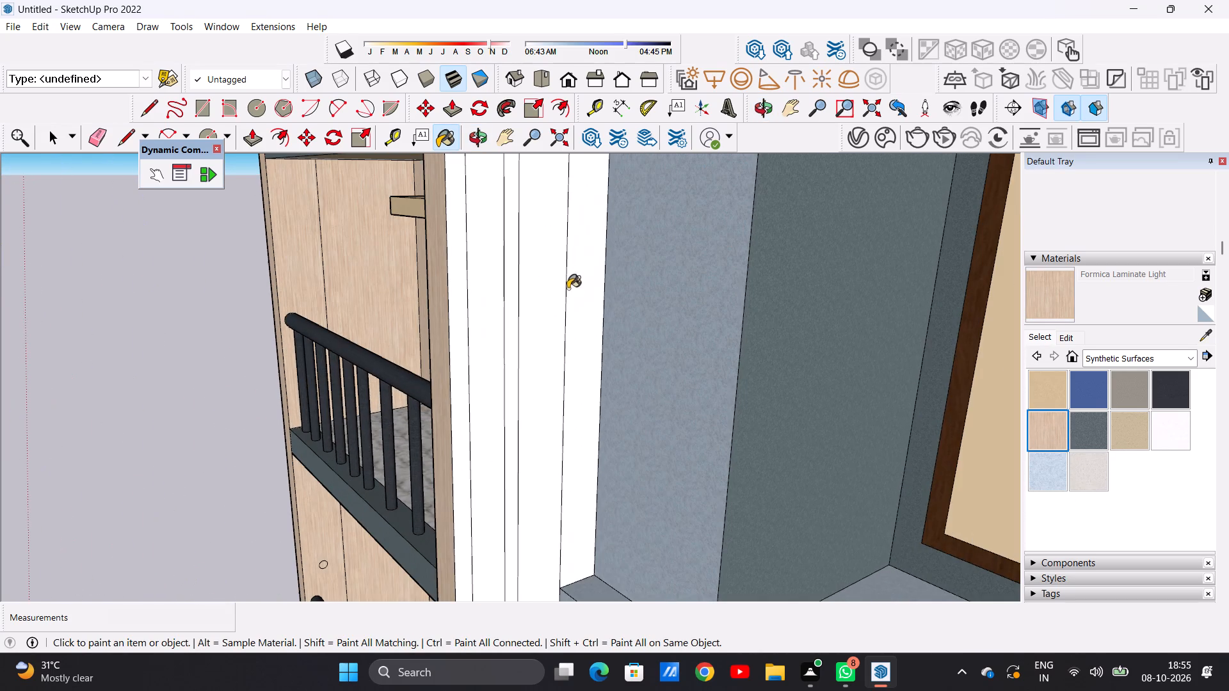
pyautogui.click(598, 264)
pyautogui.click(554, 300)
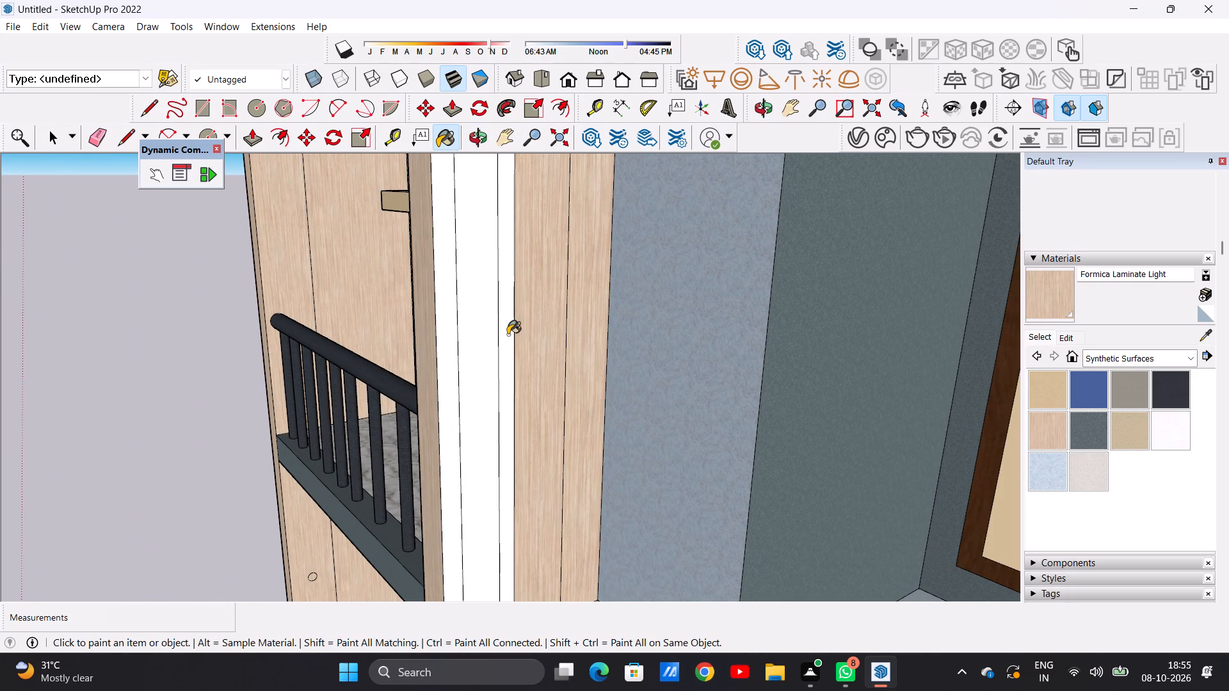
pyautogui.click(508, 335)
pyautogui.click(470, 348)
pyautogui.click(445, 357)
pyautogui.scroll(-4, 515, 379)
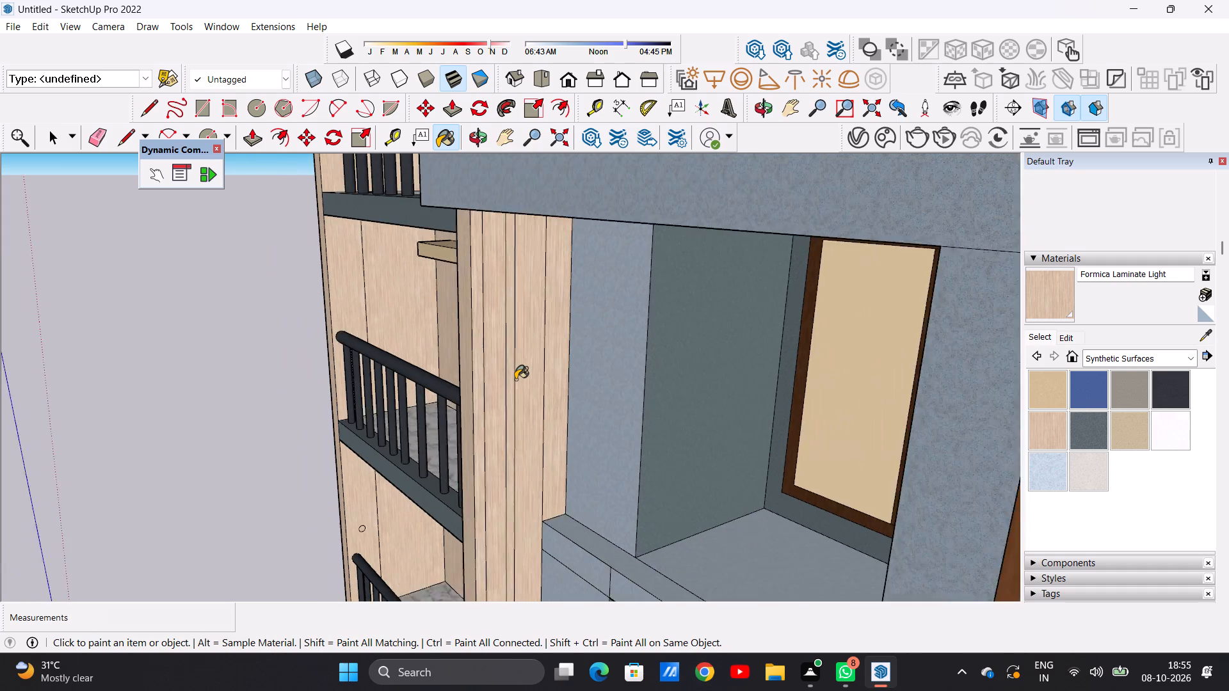
# Paint the same wall's white strips above the canopy and the adjoining end of the roof slab edge with Formica Laminate Light.
pyautogui.scroll(-20, 515, 379)
pyautogui.scroll(-1, 515, 379)
pyautogui.scroll(8, 520, 347)
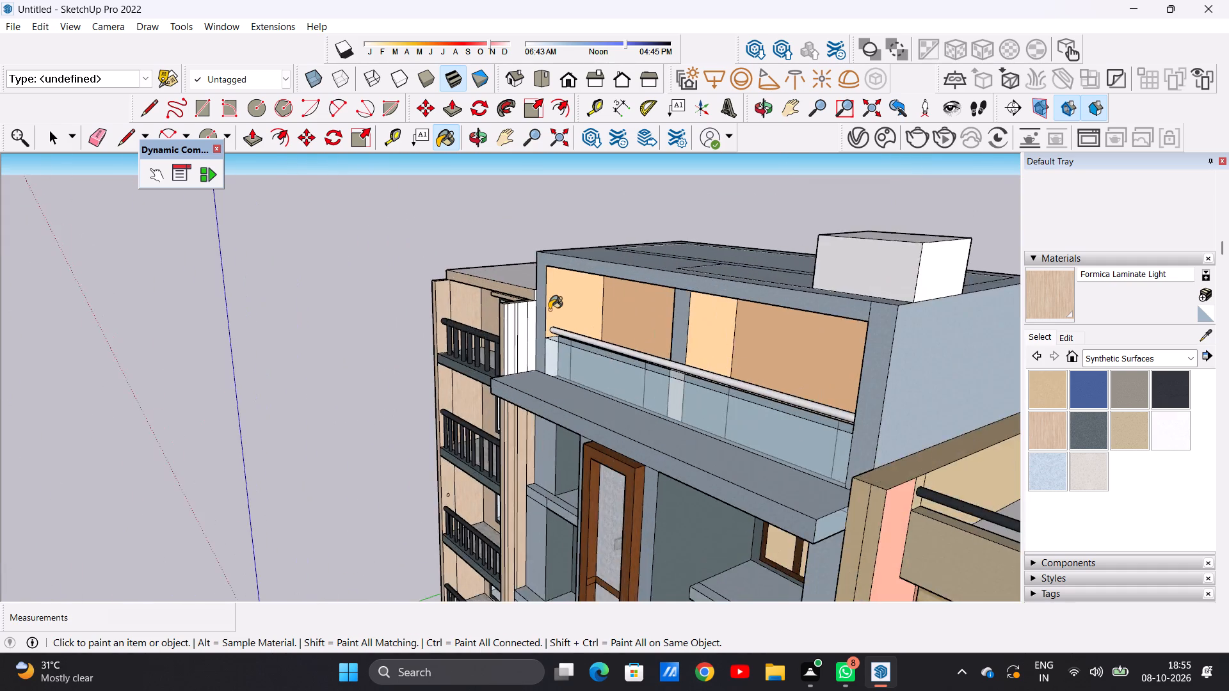
pyautogui.scroll(17, 549, 310)
pyautogui.click(477, 307)
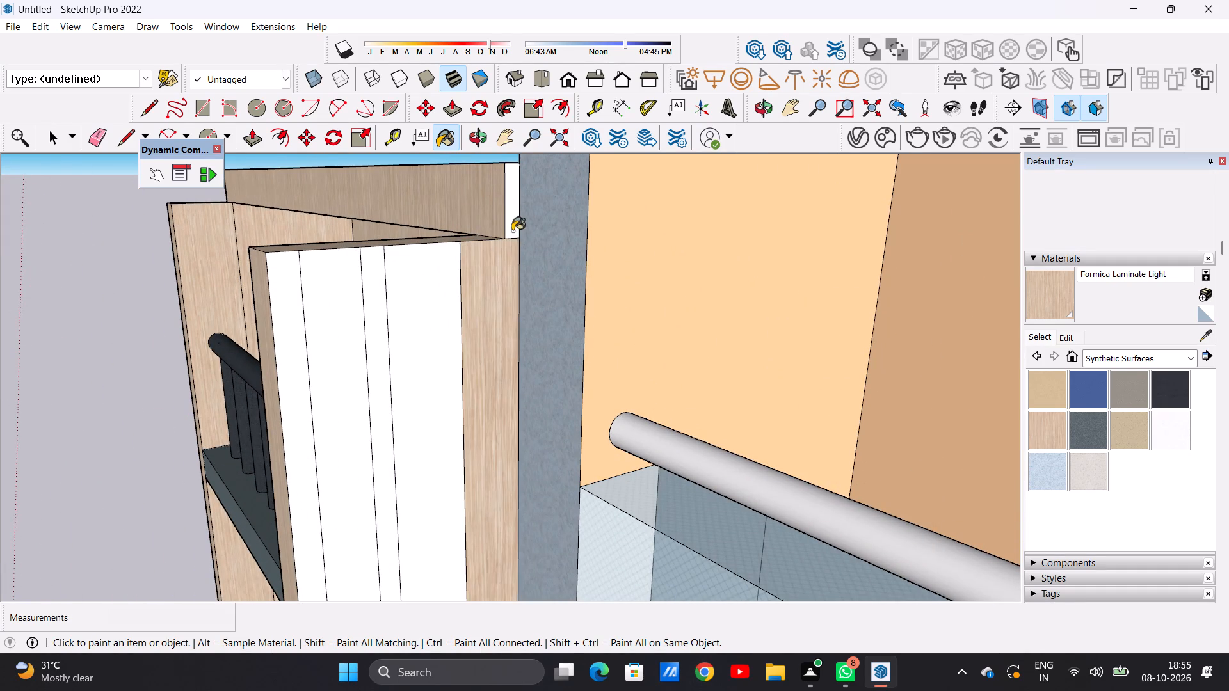
pyautogui.click(510, 224)
pyautogui.click(432, 340)
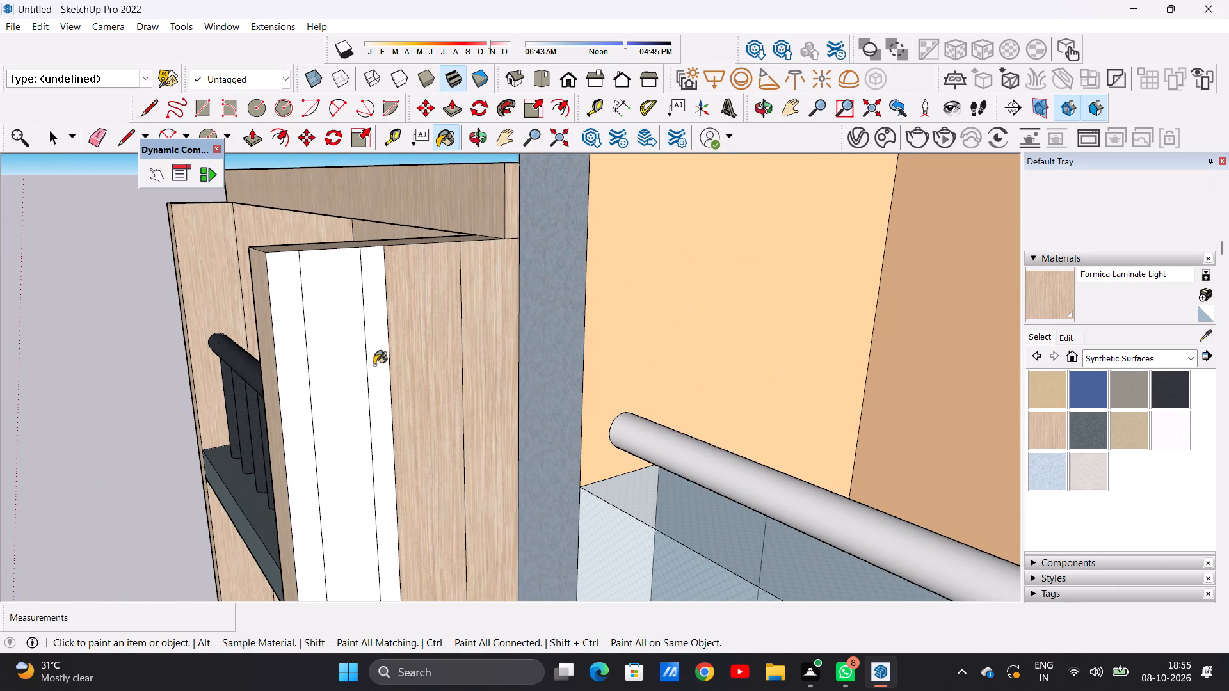
pyautogui.click(374, 365)
pyautogui.click(349, 377)
pyautogui.click(291, 390)
pyautogui.scroll(-7, 423, 368)
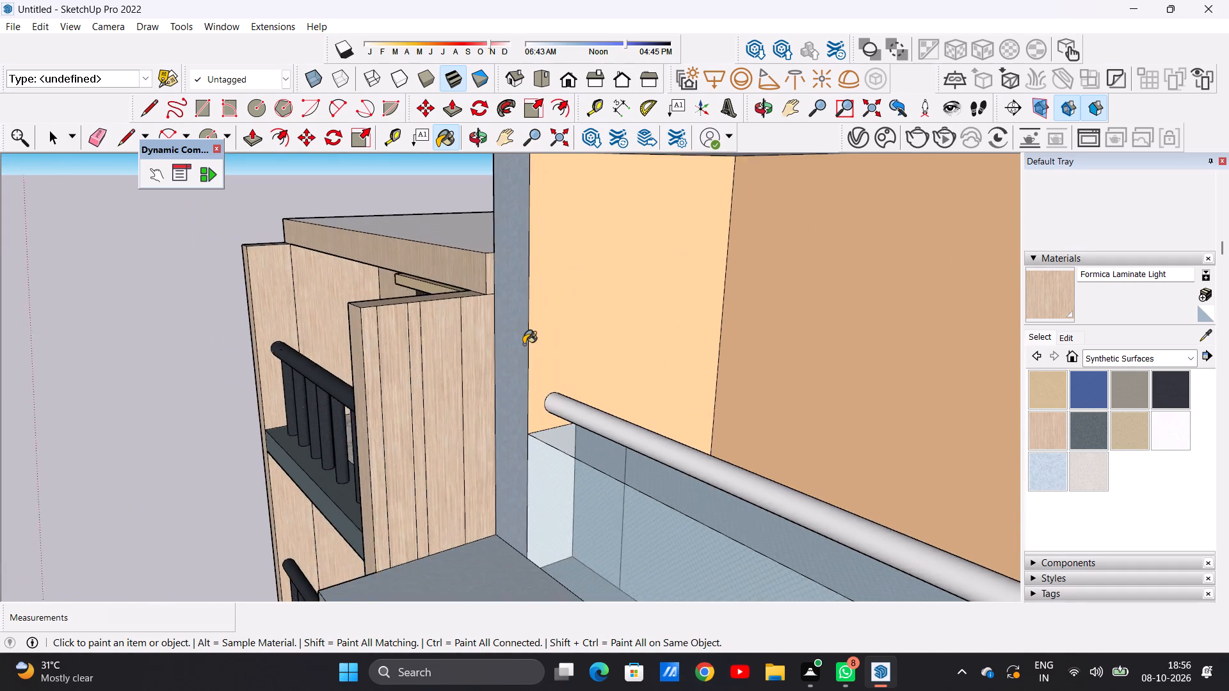
# Examine the whole front facade and the shorter wing's ground-floor arch, plinth and corner strip for unpainted faces.
pyautogui.scroll(-20, 524, 344)
pyautogui.scroll(-2, 524, 344)
pyautogui.moveTo(462, 462); pyautogui.dragTo(661, 454, button='middle')
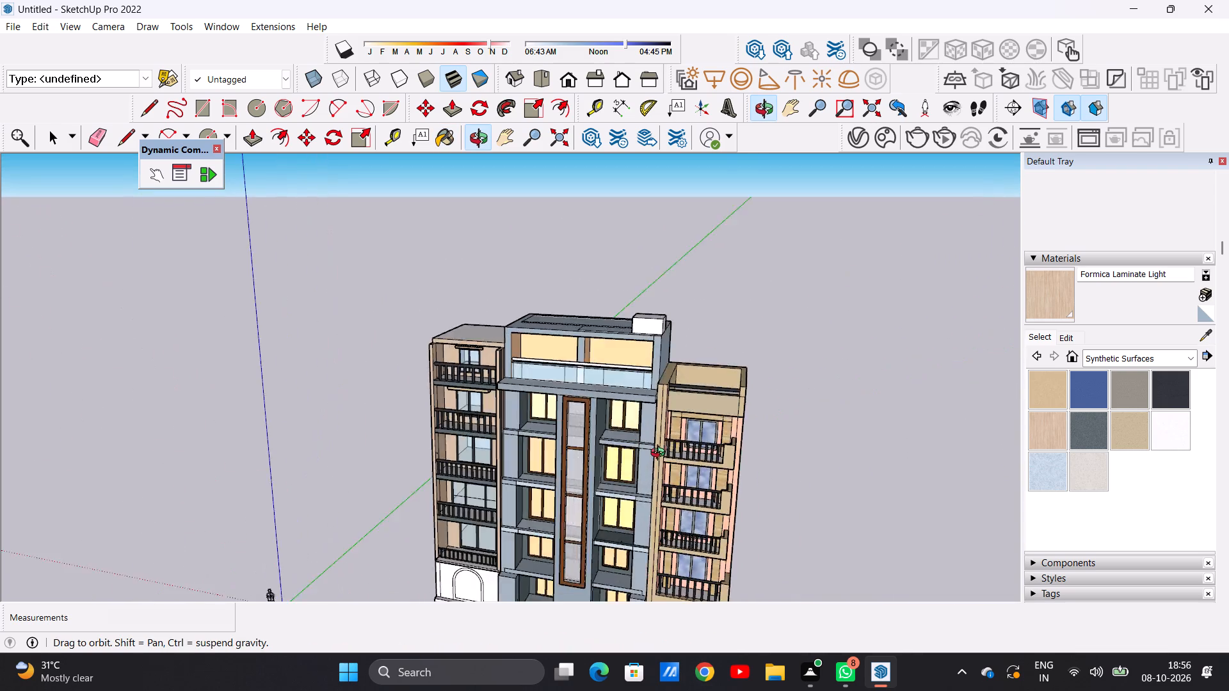
pyautogui.moveTo(661, 454); pyautogui.dragTo(711, 410, button='middle')
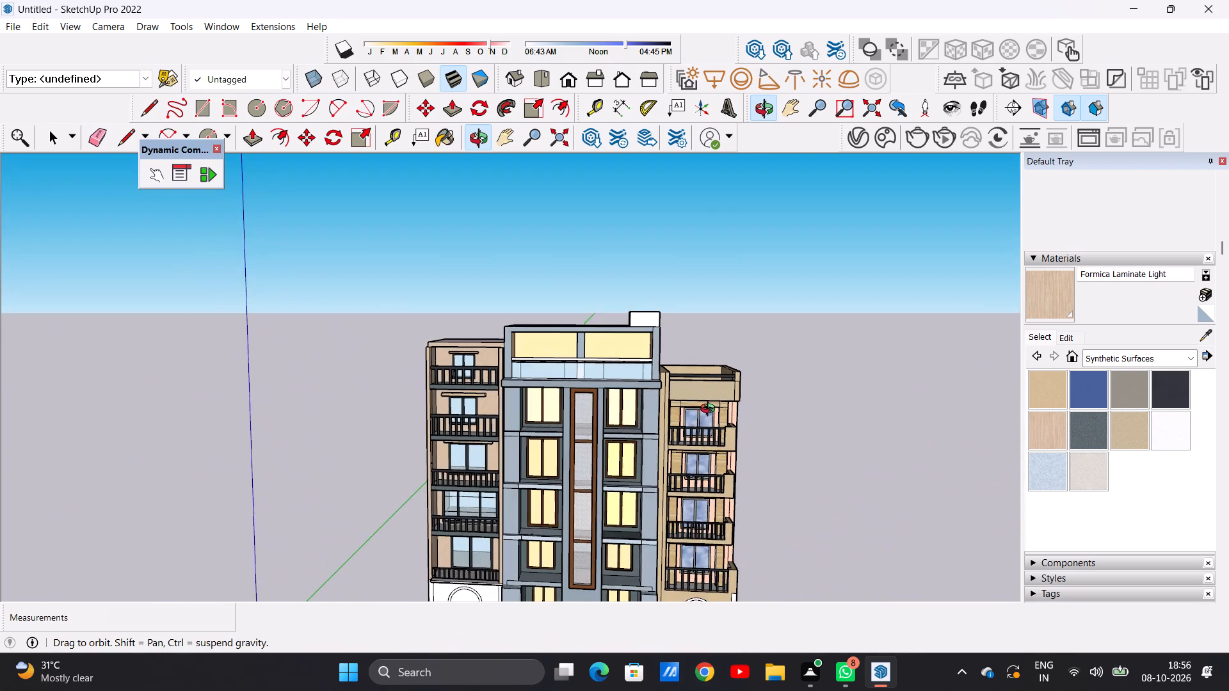
pyautogui.moveTo(711, 410); pyautogui.dragTo(712, 406, button='middle')
pyautogui.scroll(-10, 712, 407)
pyautogui.scroll(7, 719, 536)
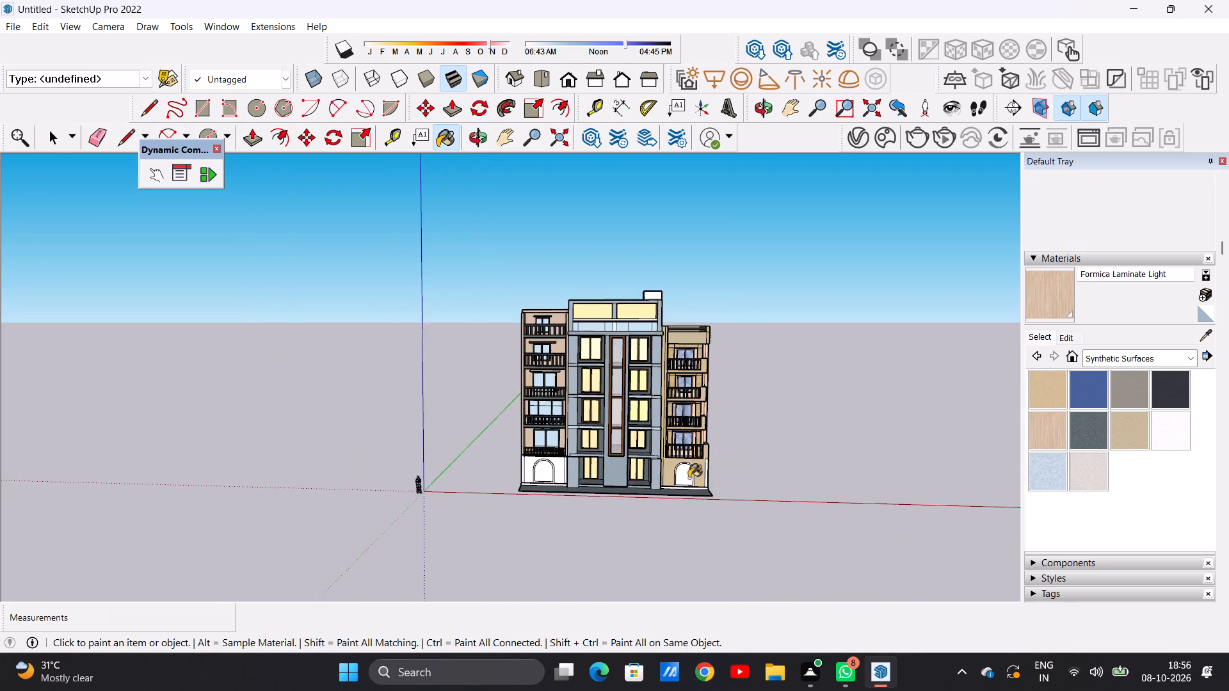
pyautogui.scroll(6, 689, 478)
pyautogui.press('space')
pyautogui.scroll(5, 673, 495)
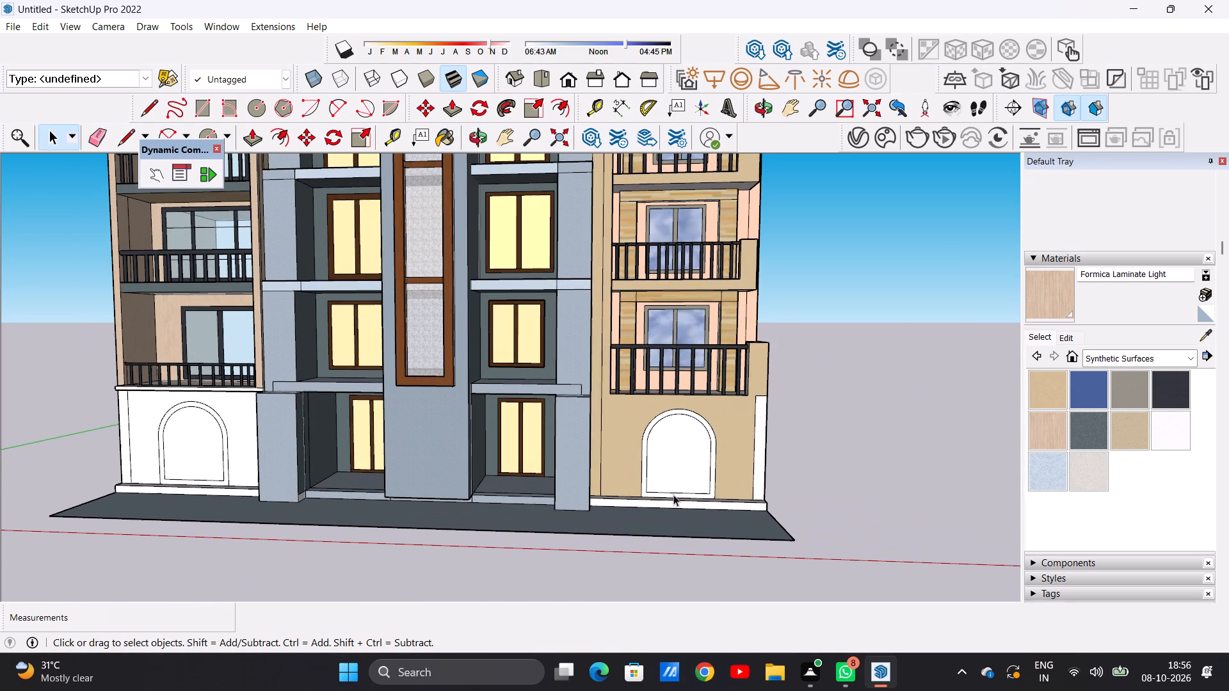
pyautogui.scroll(4, 730, 496)
pyautogui.scroll(-3, 730, 496)
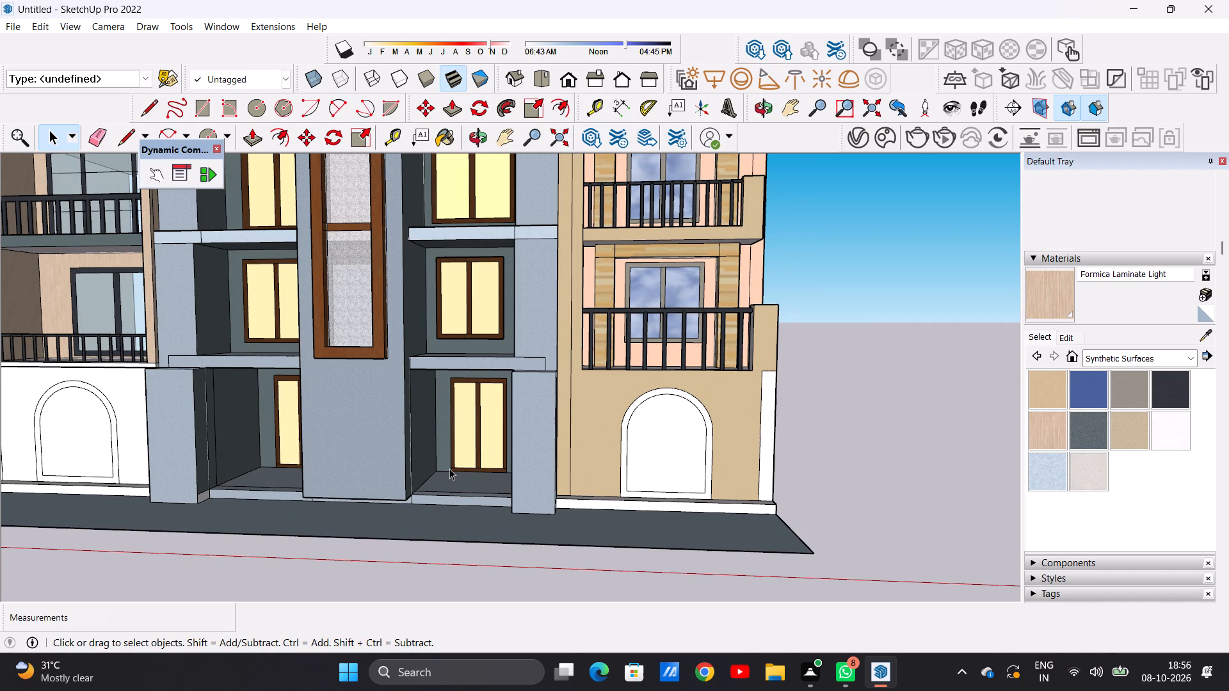
pyautogui.scroll(2, 620, 413)
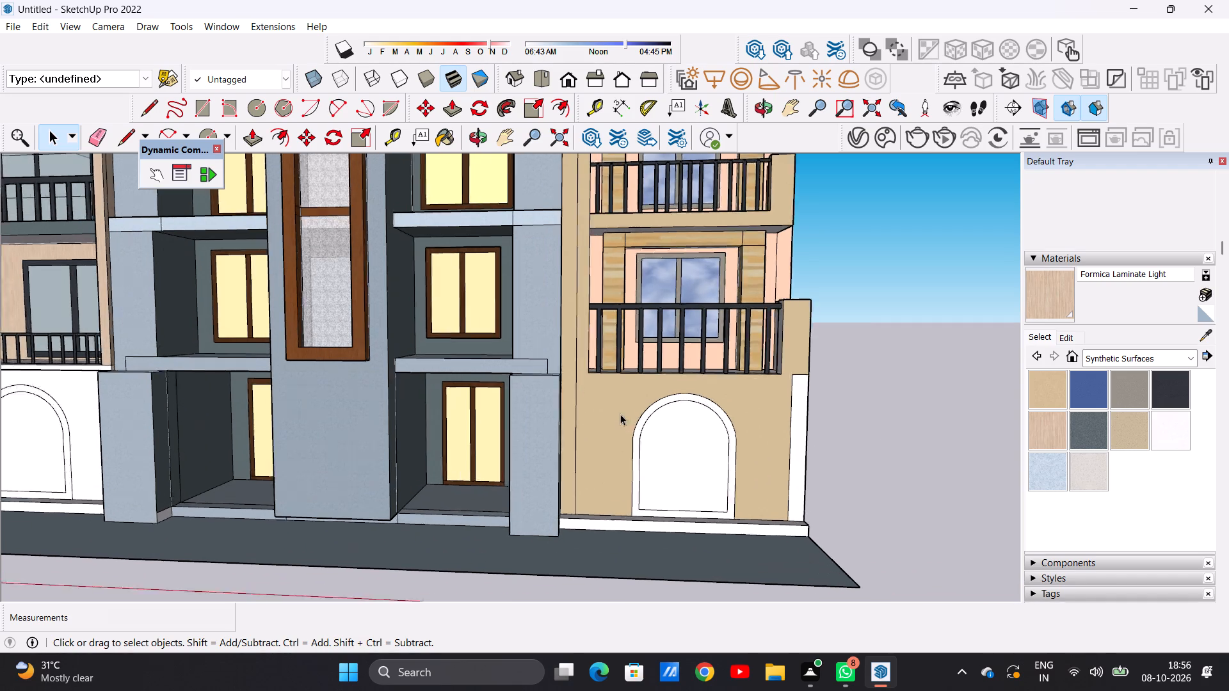
pyautogui.scroll(2, 620, 414)
pyautogui.scroll(-8, 596, 424)
pyautogui.scroll(9, 717, 444)
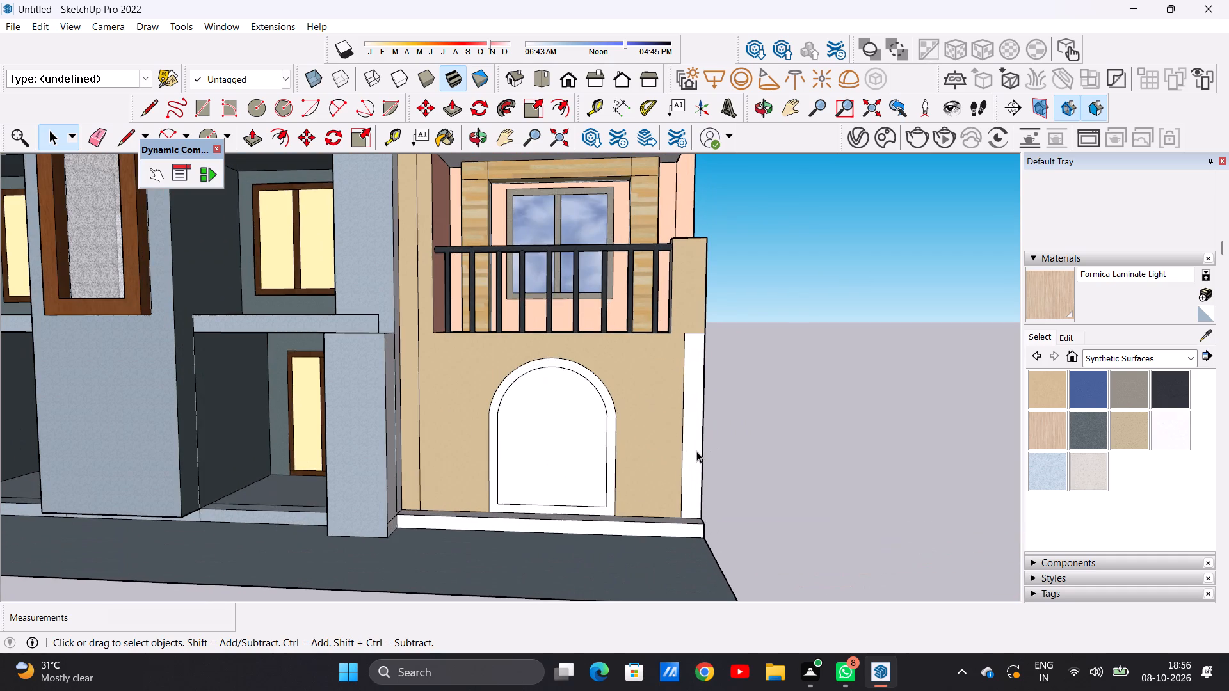
# Paint the shorter wing's ground-floor corner strip and the front and top faces of its plinth with Formica Beige.
pyautogui.click(1048, 379)
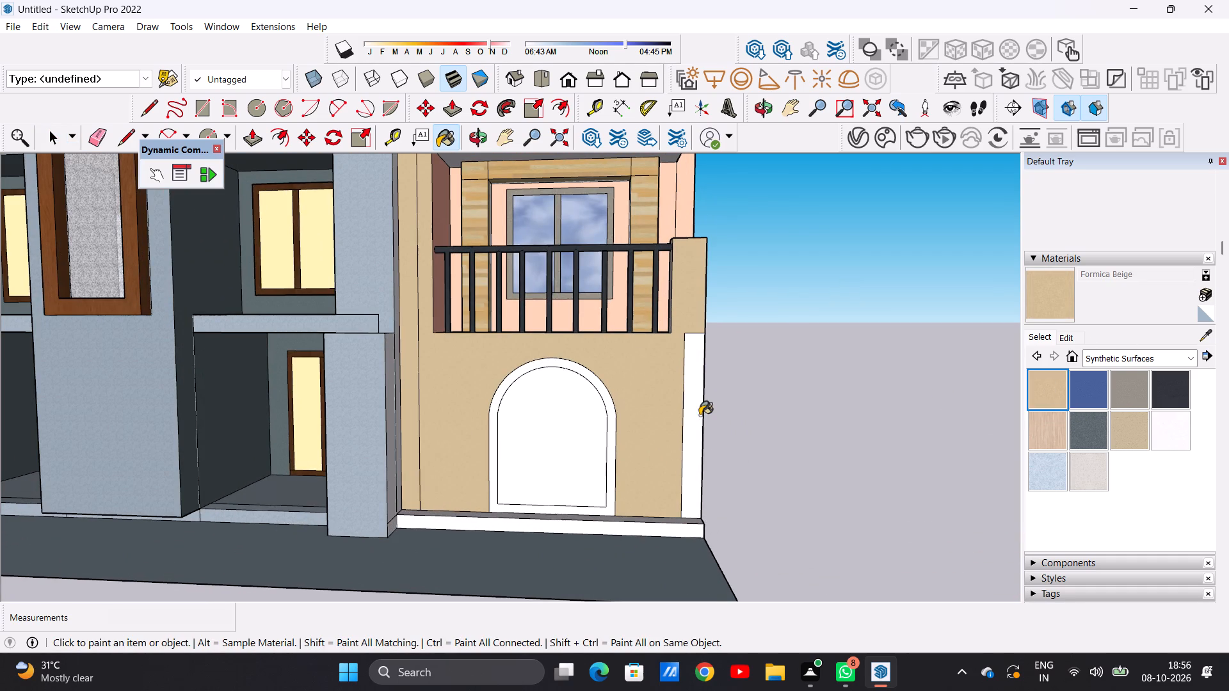
pyautogui.scroll(4, 699, 415)
pyautogui.click(699, 415)
pyautogui.scroll(-1, 666, 422)
pyautogui.scroll(6, 652, 546)
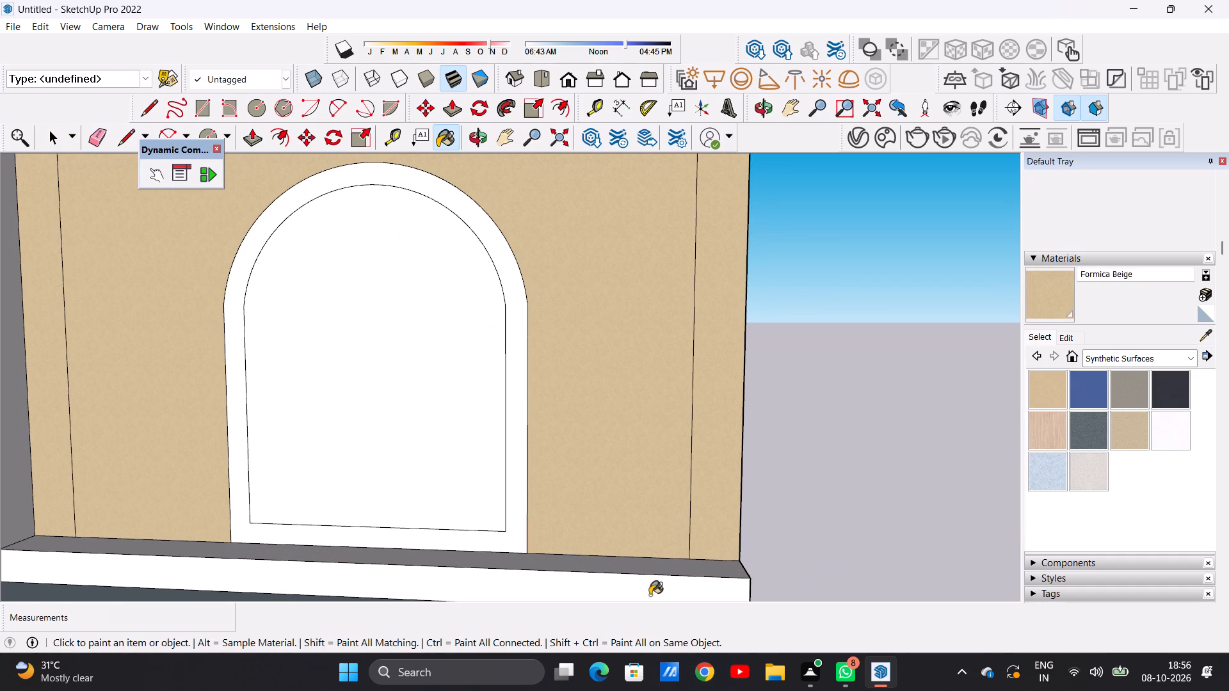
pyautogui.click(650, 600)
pyautogui.click(653, 562)
pyautogui.scroll(-7, 658, 568)
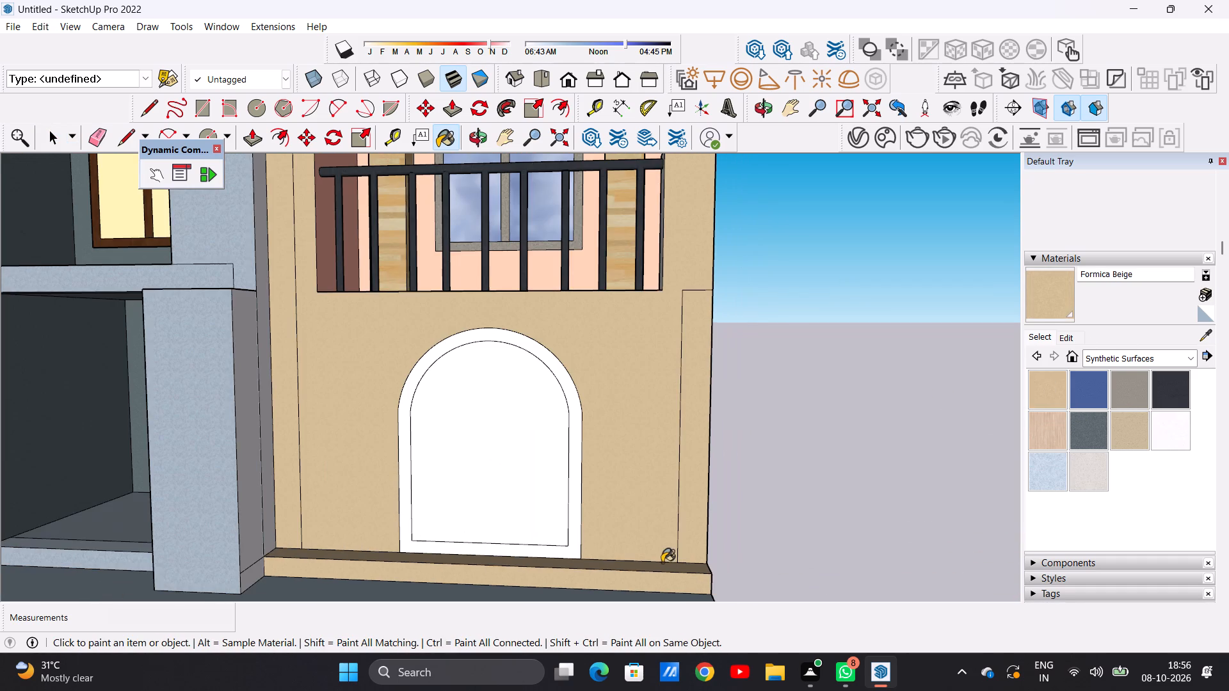
# Paint the shorter wing's arched door frame with Wood Veneer 02 and its inner panel with Wood Cherry Original.
pyautogui.click(1194, 354)
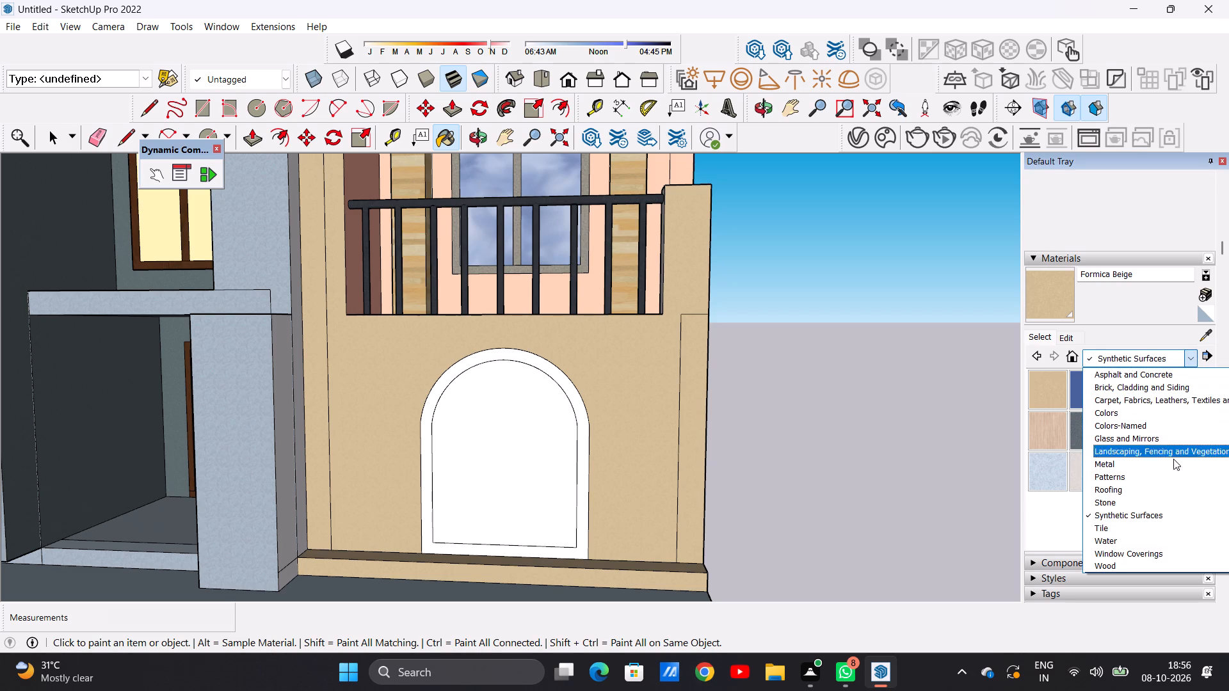
pyautogui.click(1110, 568)
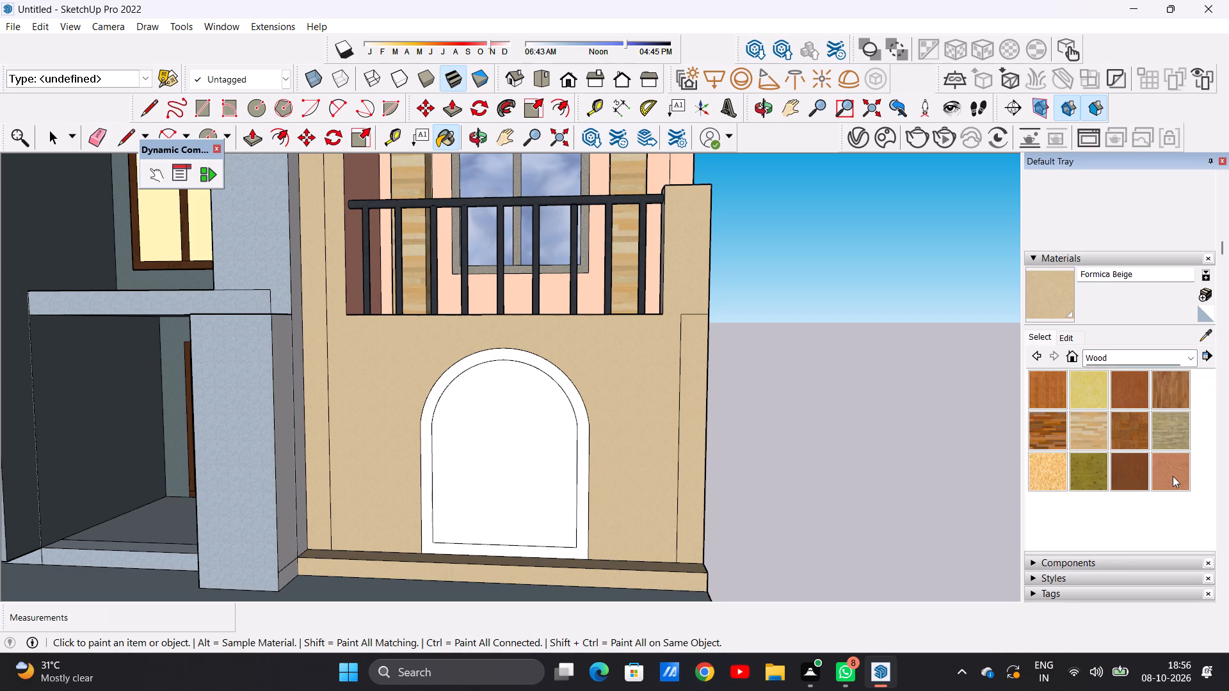
pyautogui.click(1173, 476)
pyautogui.scroll(5, 581, 481)
pyautogui.click(581, 481)
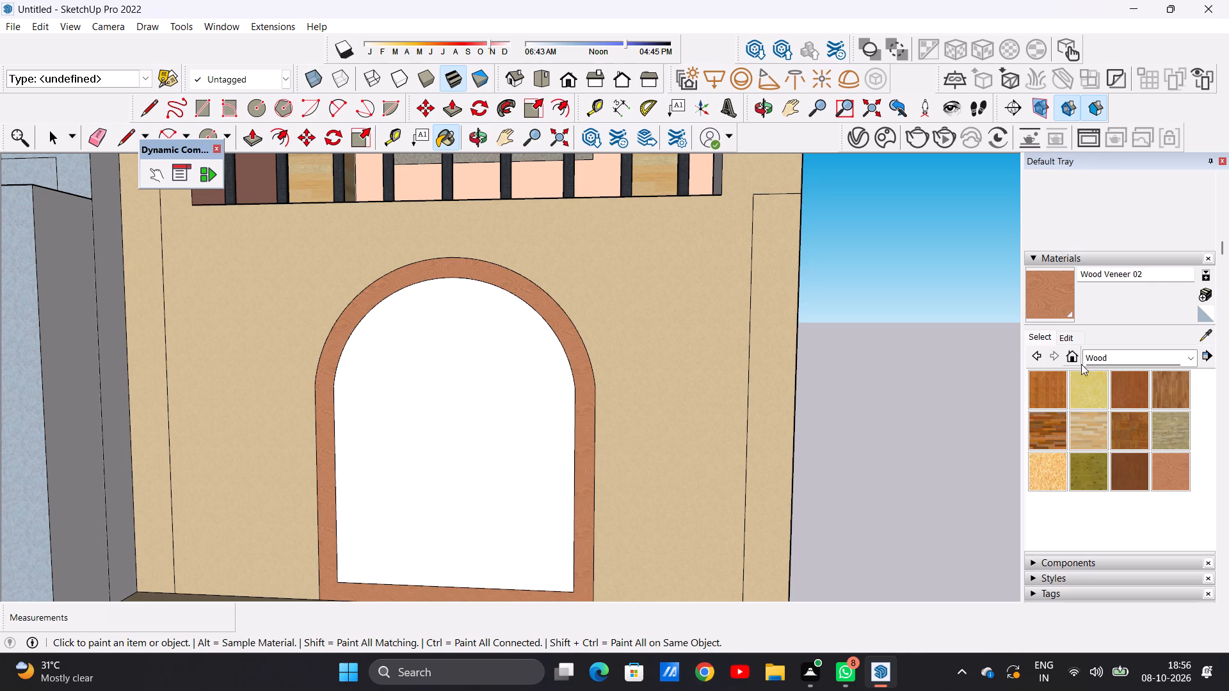
pyautogui.click(1122, 386)
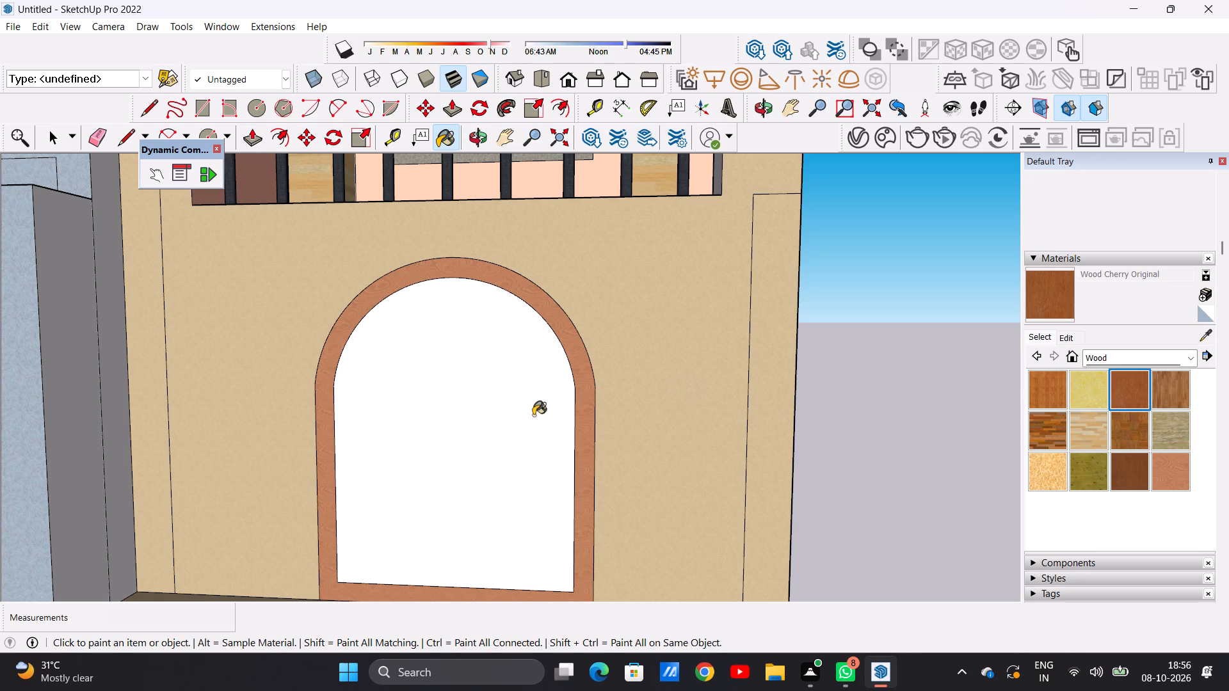
pyautogui.click(519, 426)
pyautogui.scroll(-18, 563, 444)
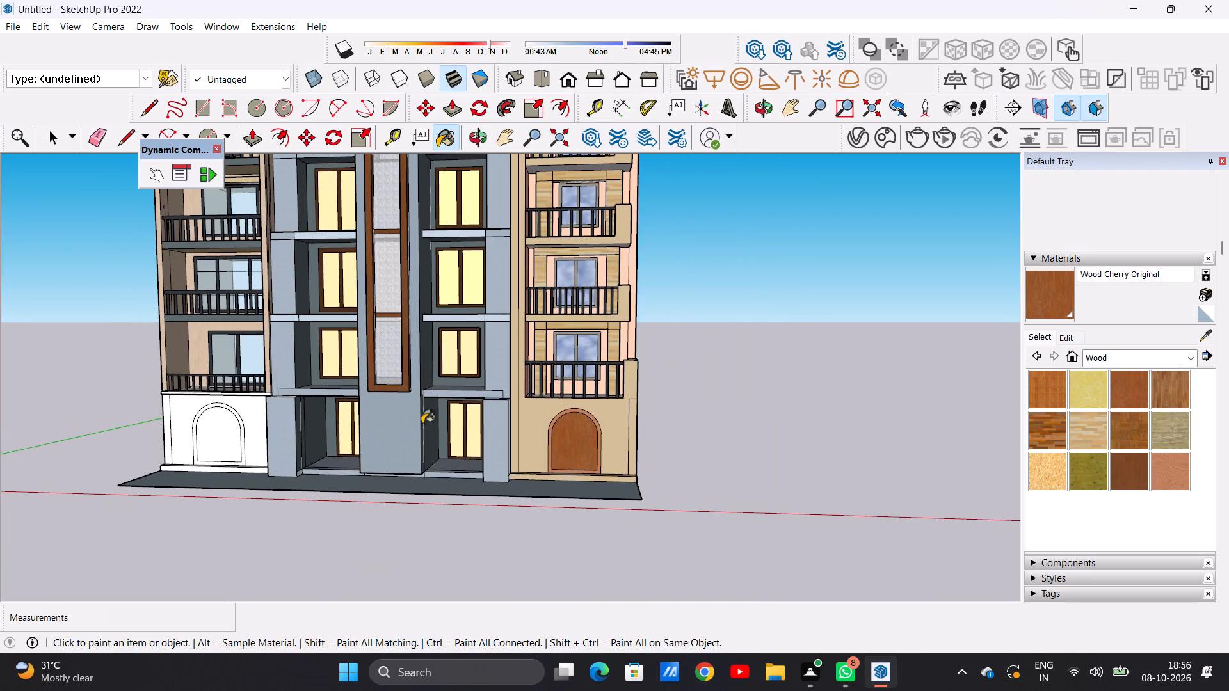
# Paint the taller side wing's white ground-floor wall around the arch with Cinder Block from the Brick, Cladding and Siding collection.
pyautogui.scroll(11, 207, 423)
pyautogui.moveTo(122, 431); pyautogui.dragTo(181, 436, button='middle')
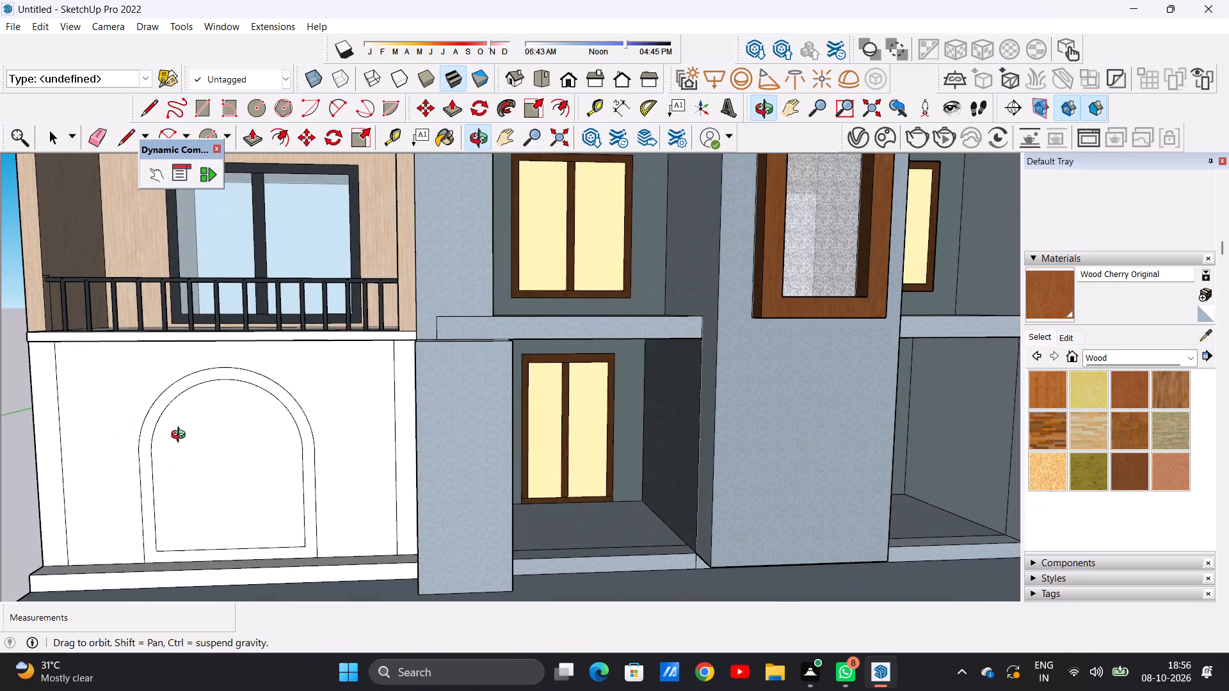
pyautogui.moveTo(181, 436); pyautogui.dragTo(182, 436, button='middle')
pyautogui.scroll(-13, 182, 435)
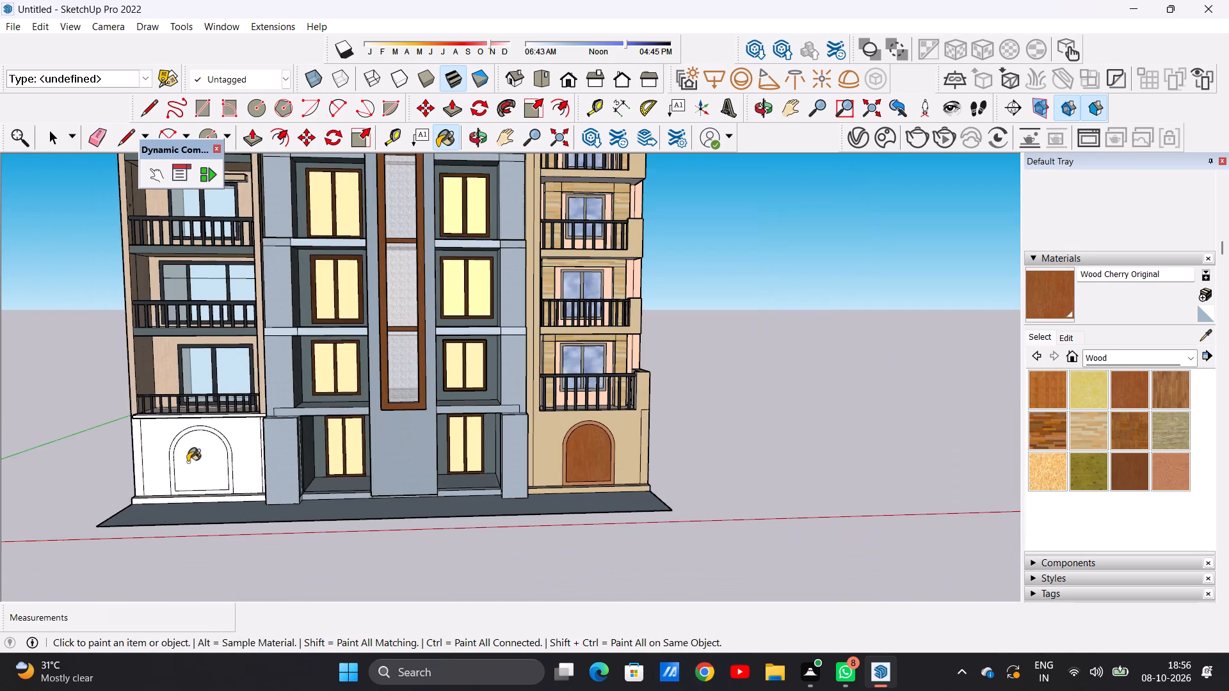
pyautogui.scroll(14, 185, 461)
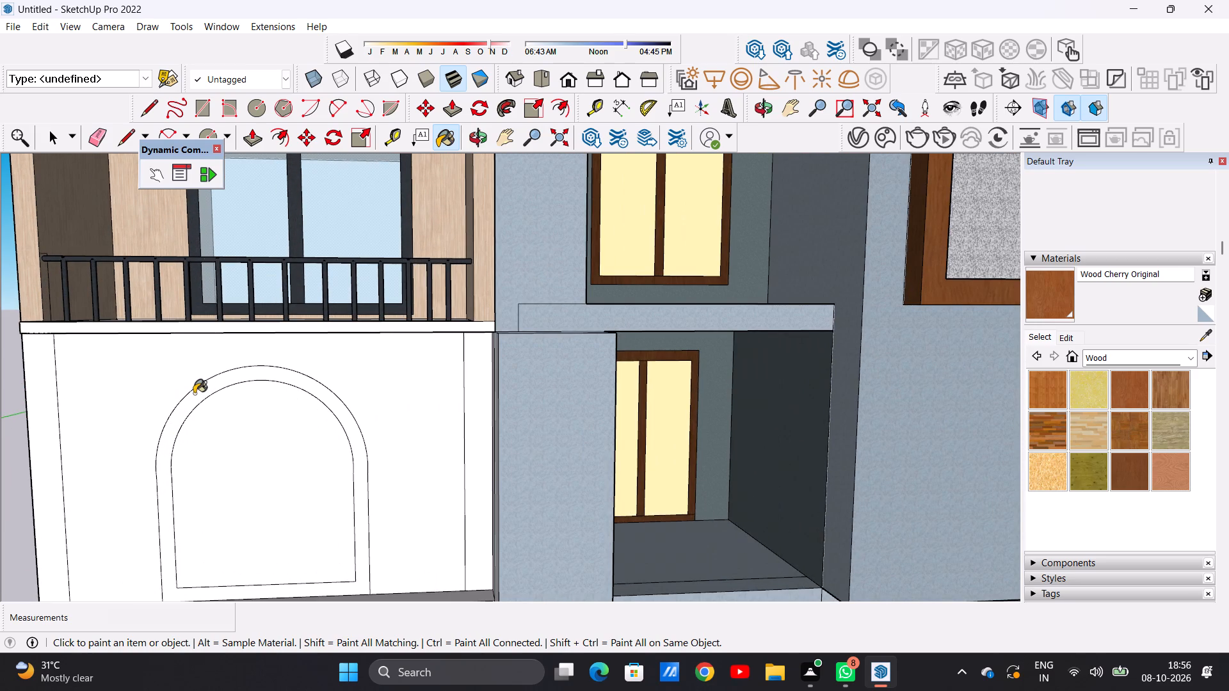
pyautogui.press('space')
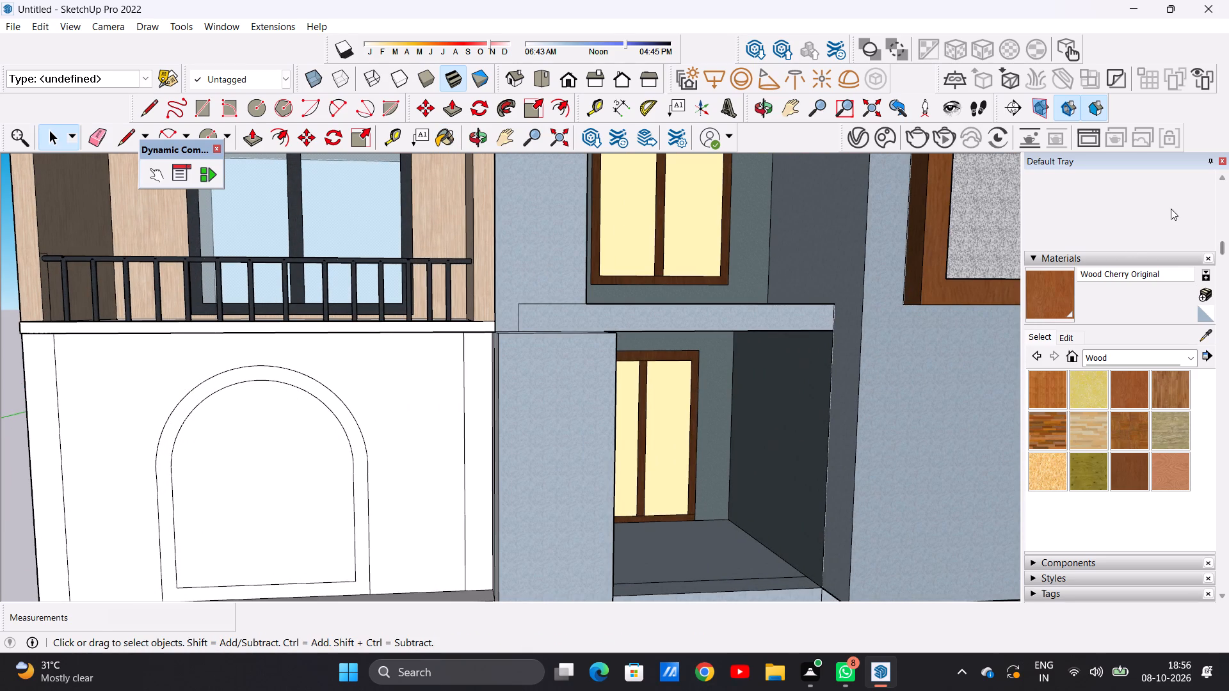
pyautogui.click(1189, 365)
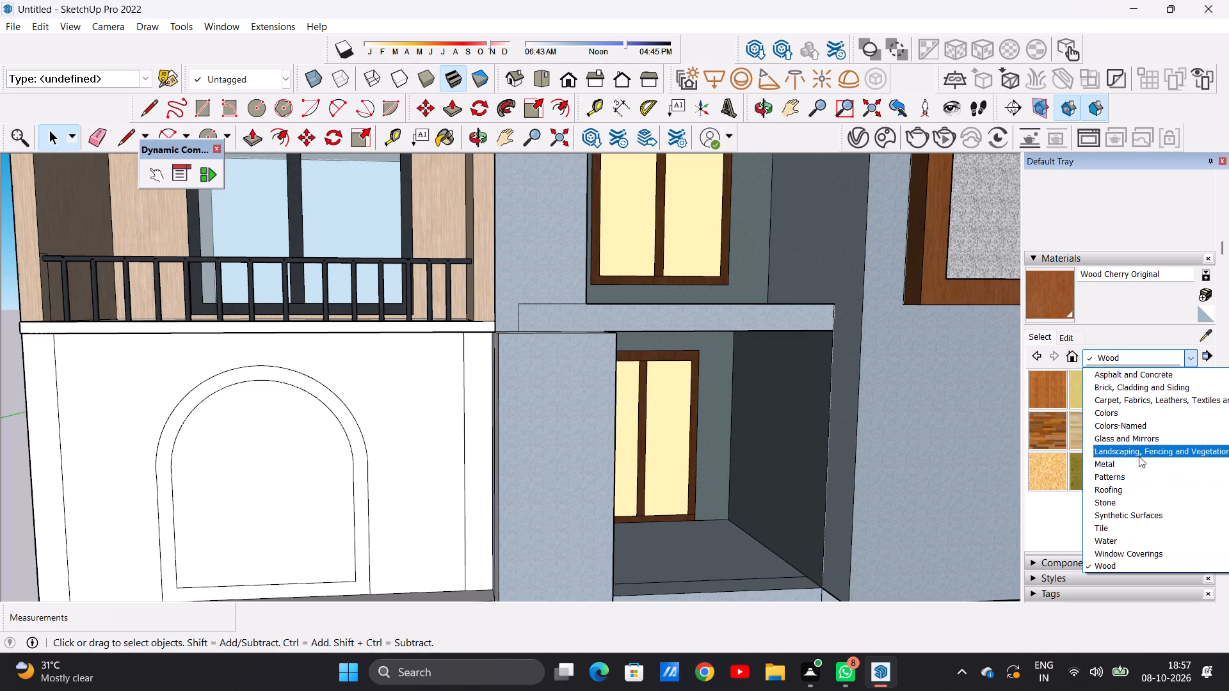
pyautogui.click(1155, 386)
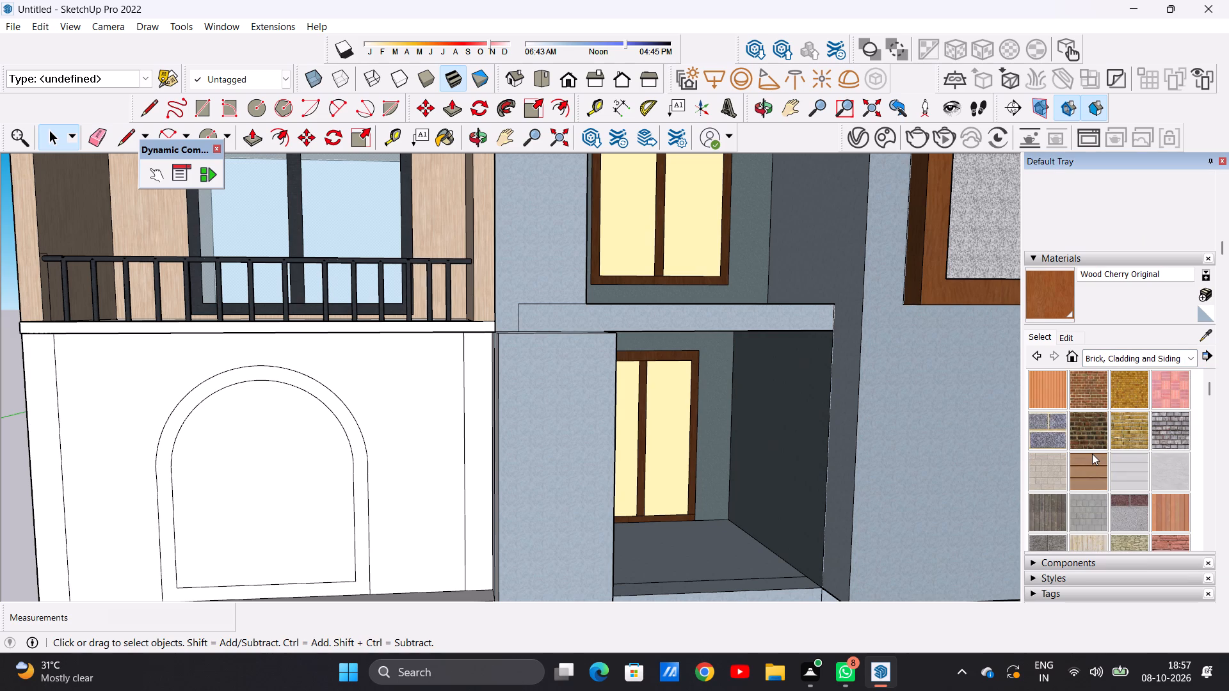
pyautogui.click(1050, 470)
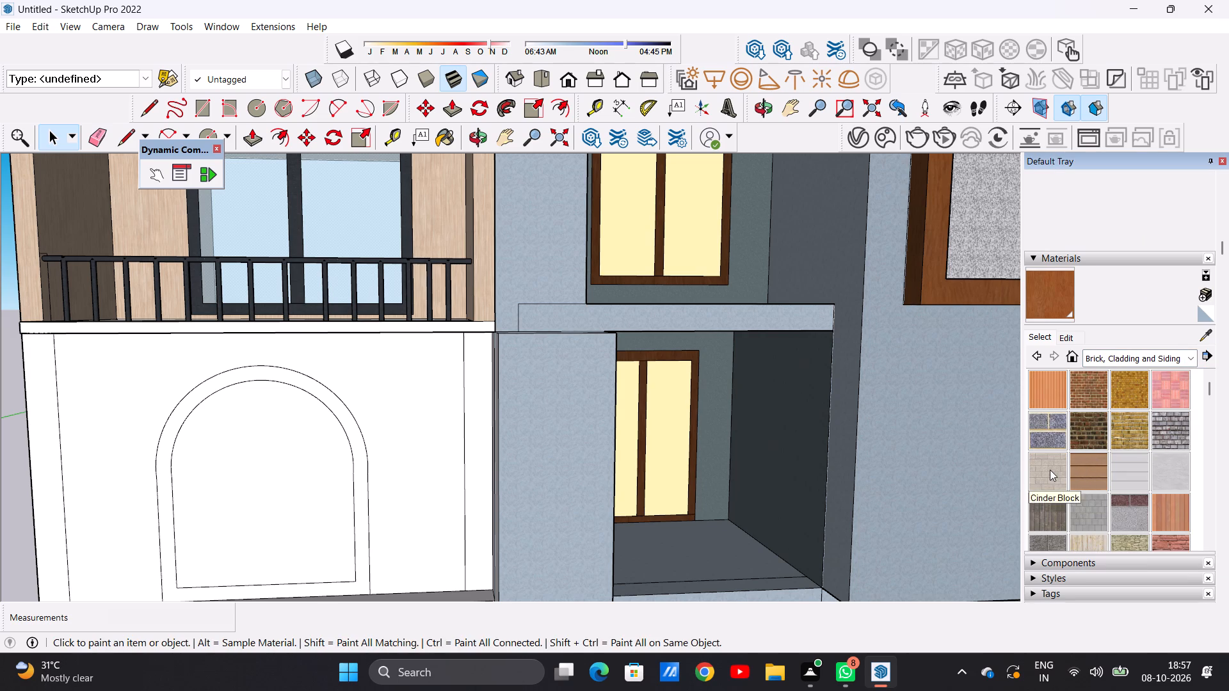
pyautogui.scroll(5, 373, 388)
pyautogui.click(391, 376)
pyautogui.scroll(-2, 413, 379)
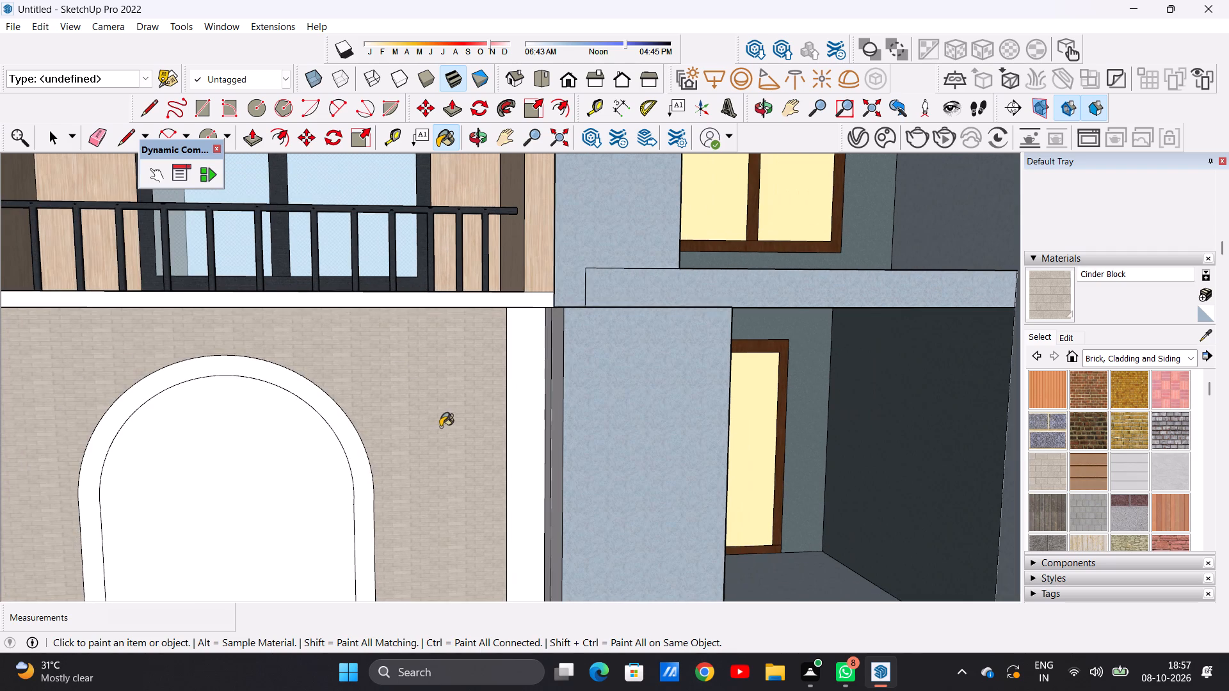
# Set the Cinder Block material's texture height to 5', keeping its proportions.
pyautogui.click(1063, 335)
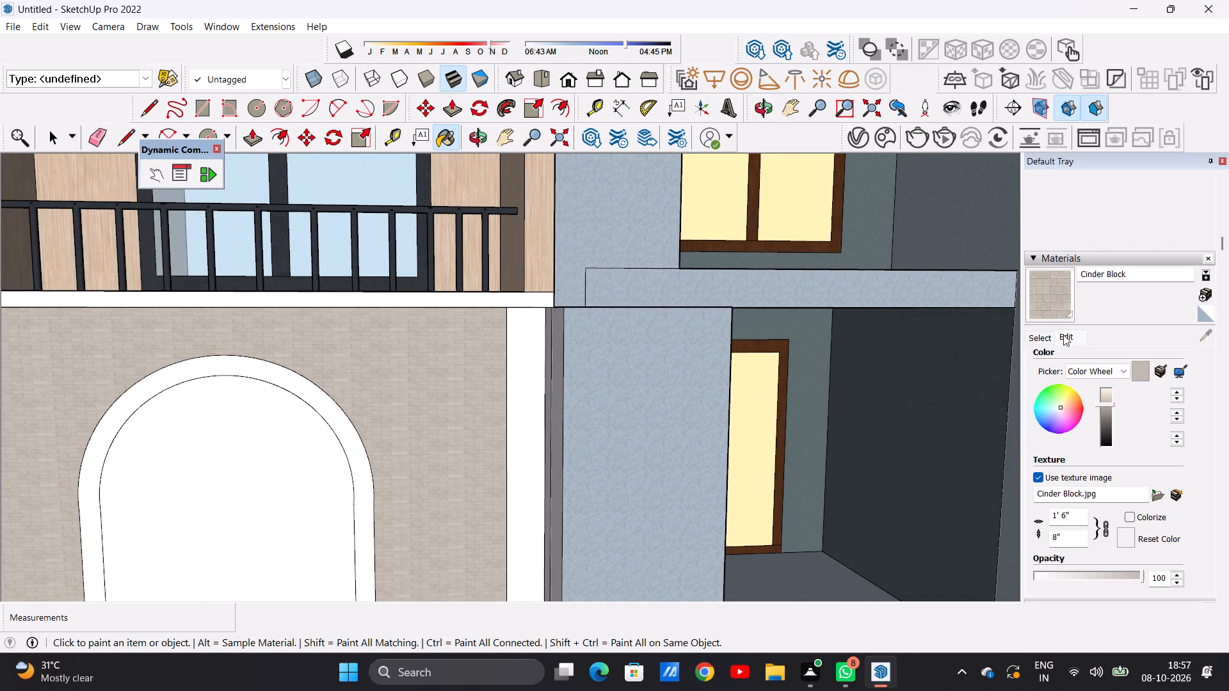
pyautogui.click(1063, 539)
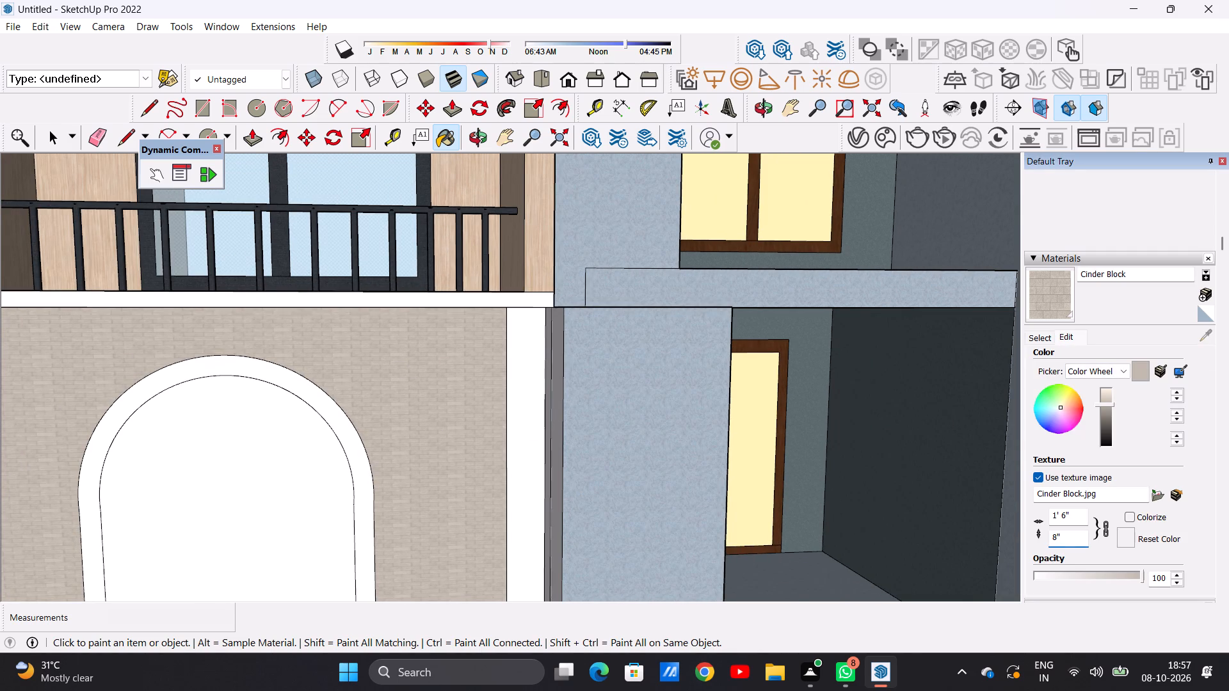
pyautogui.press('BackSpace')
pyautogui.write("5'")
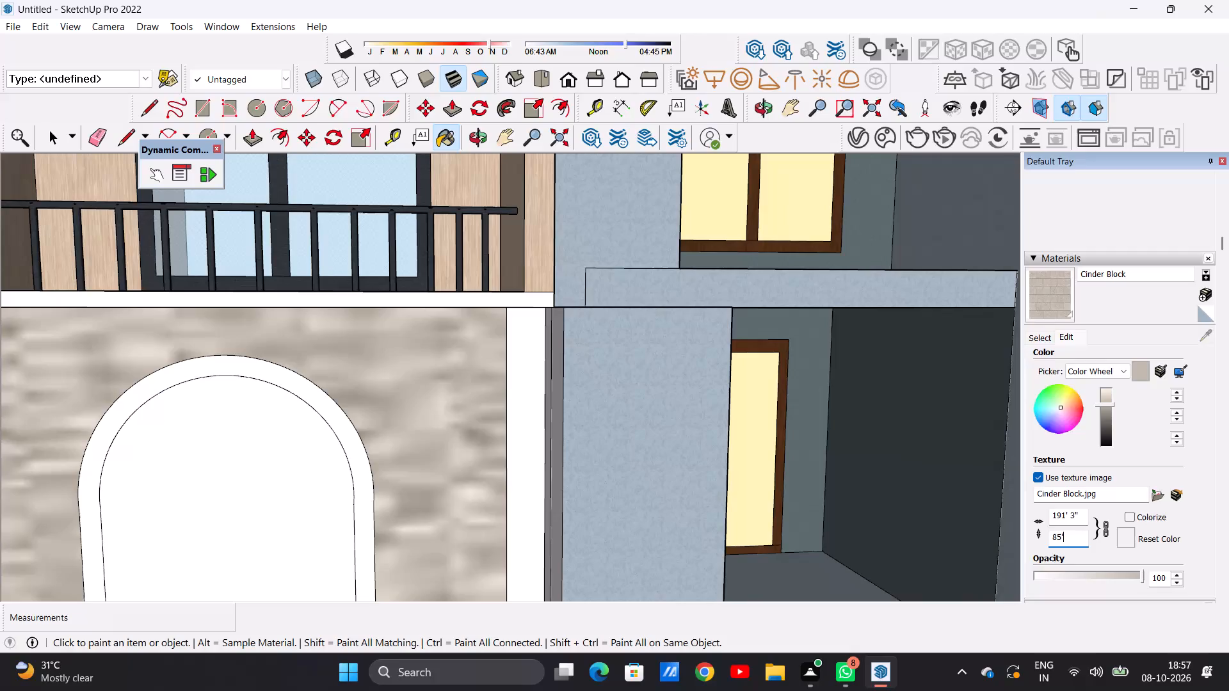
pyautogui.press('BackSpace')
pyautogui.press('BackSpace')
pyautogui.press('BackSpace')
pyautogui.press('BackSpace')
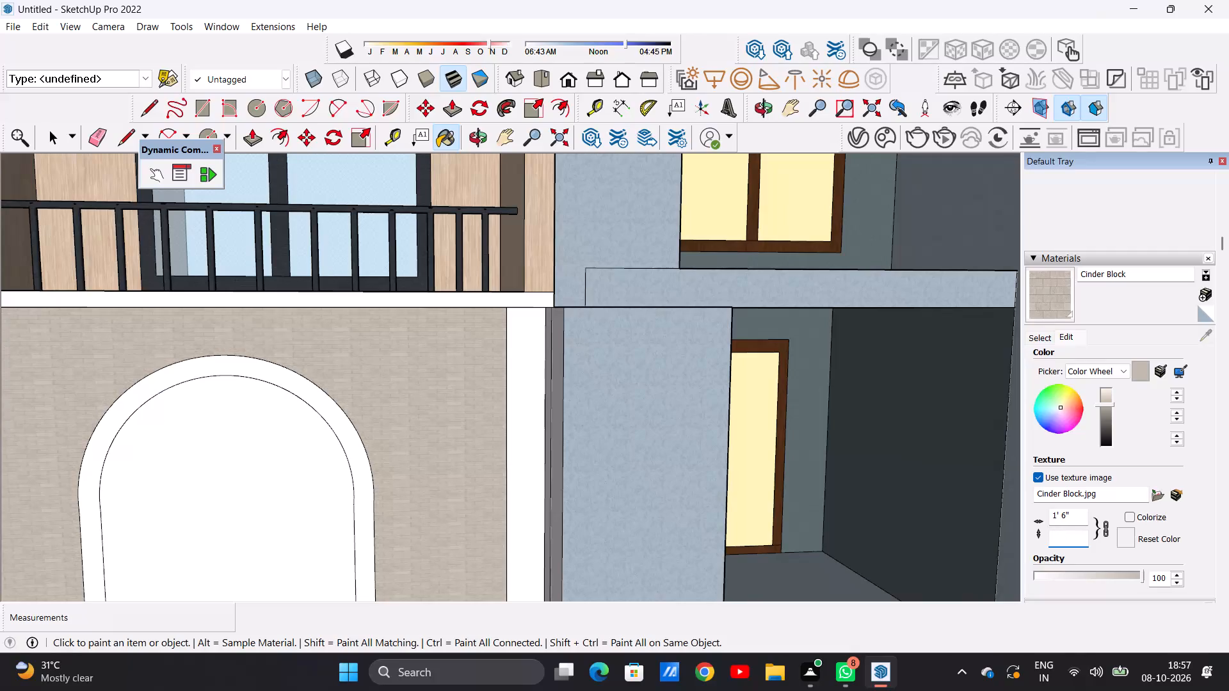
pyautogui.write("5'")
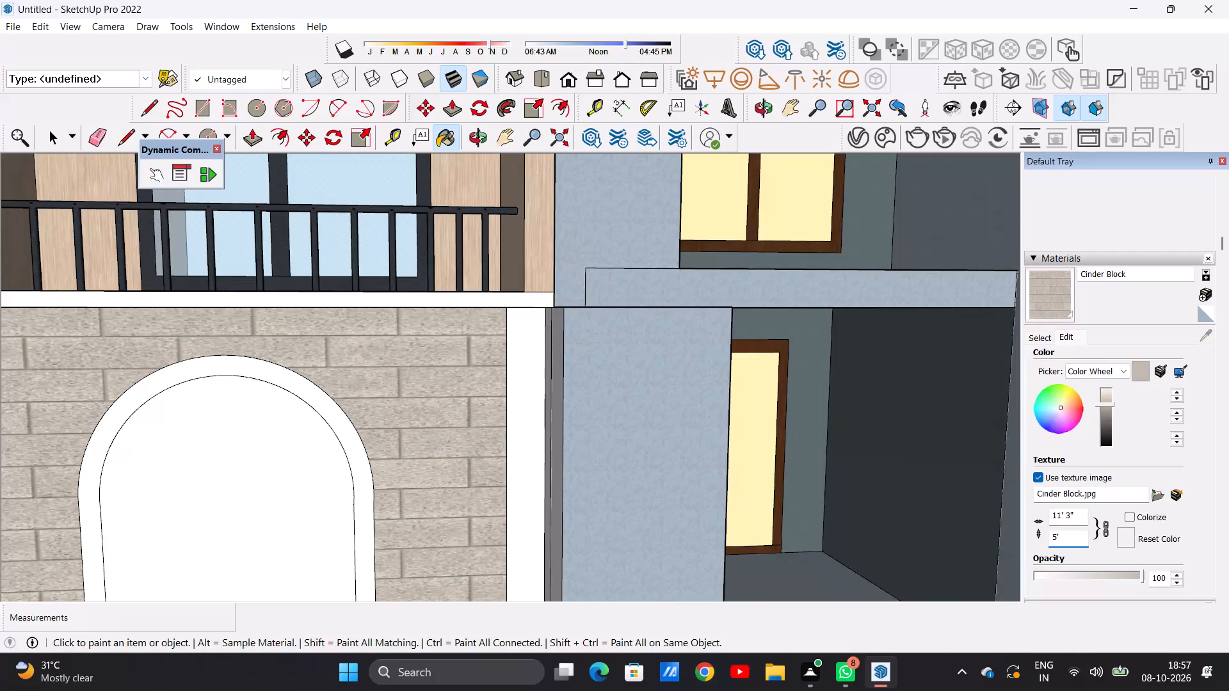
pyautogui.press('Return')
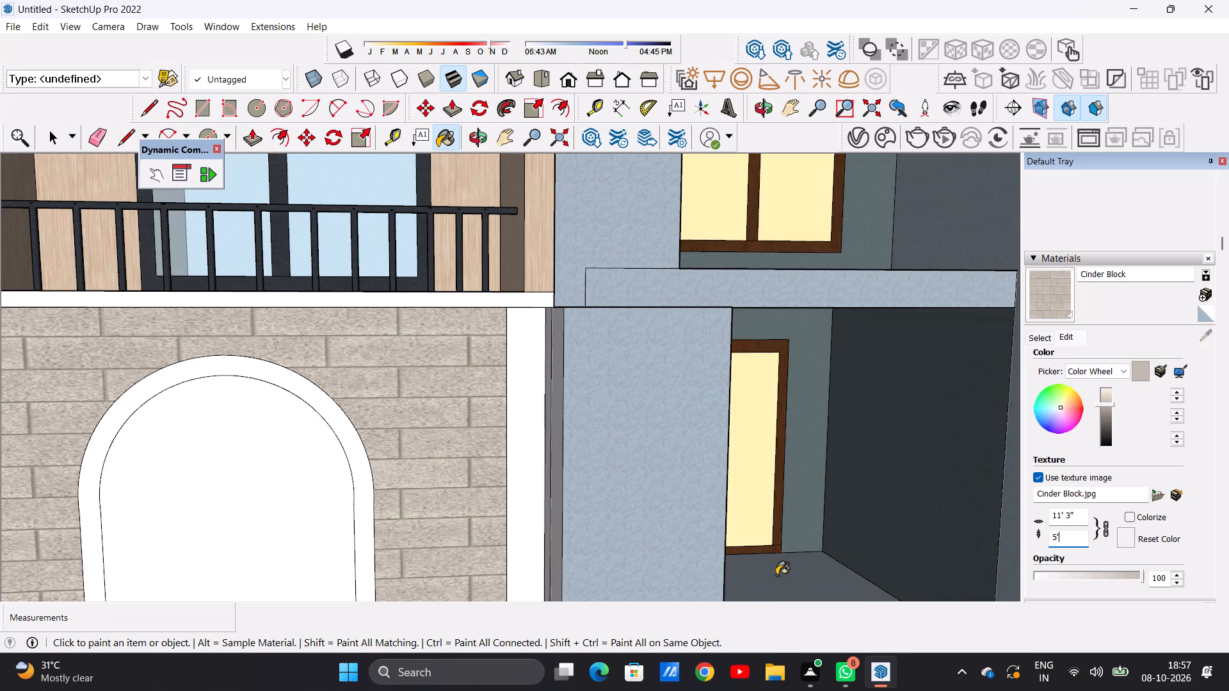
# Paint the vertical strips at both ends of the taller wing's ground-floor wall with Cinder Block.
pyautogui.scroll(-16, 438, 408)
pyautogui.scroll(10, 465, 417)
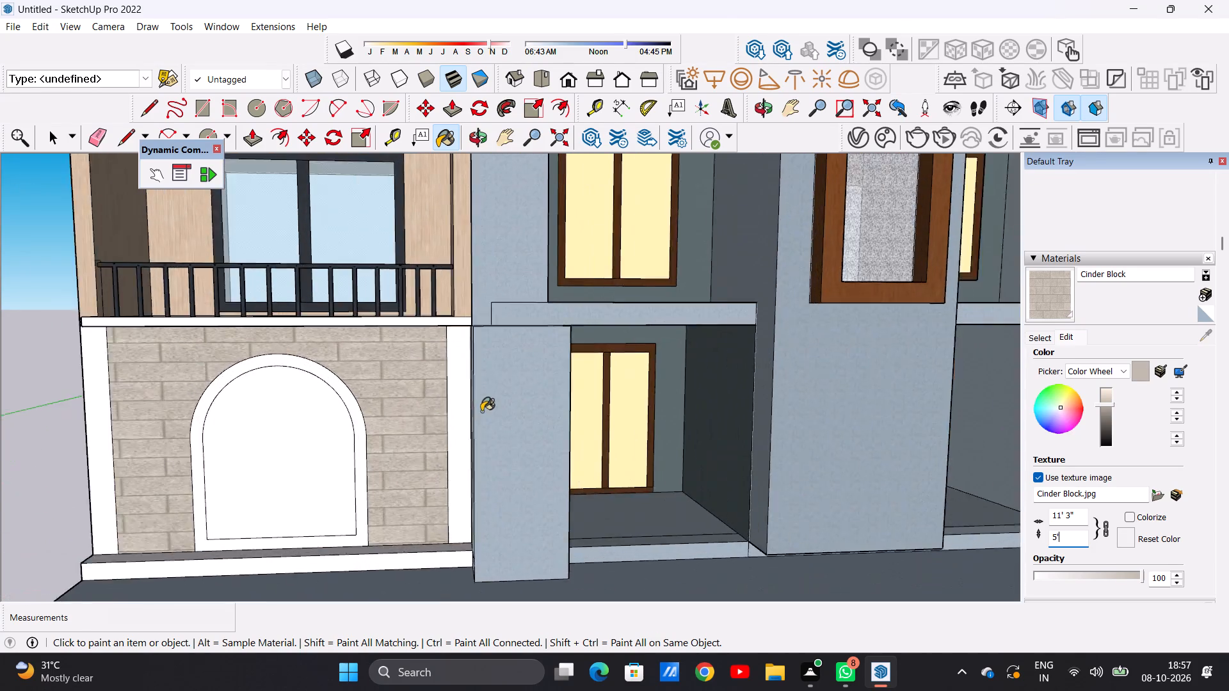
pyautogui.scroll(7, 481, 411)
pyautogui.click(454, 413)
pyautogui.scroll(-10, 417, 413)
pyautogui.scroll(6, 170, 413)
pyautogui.click(119, 413)
pyautogui.scroll(6, 227, 287)
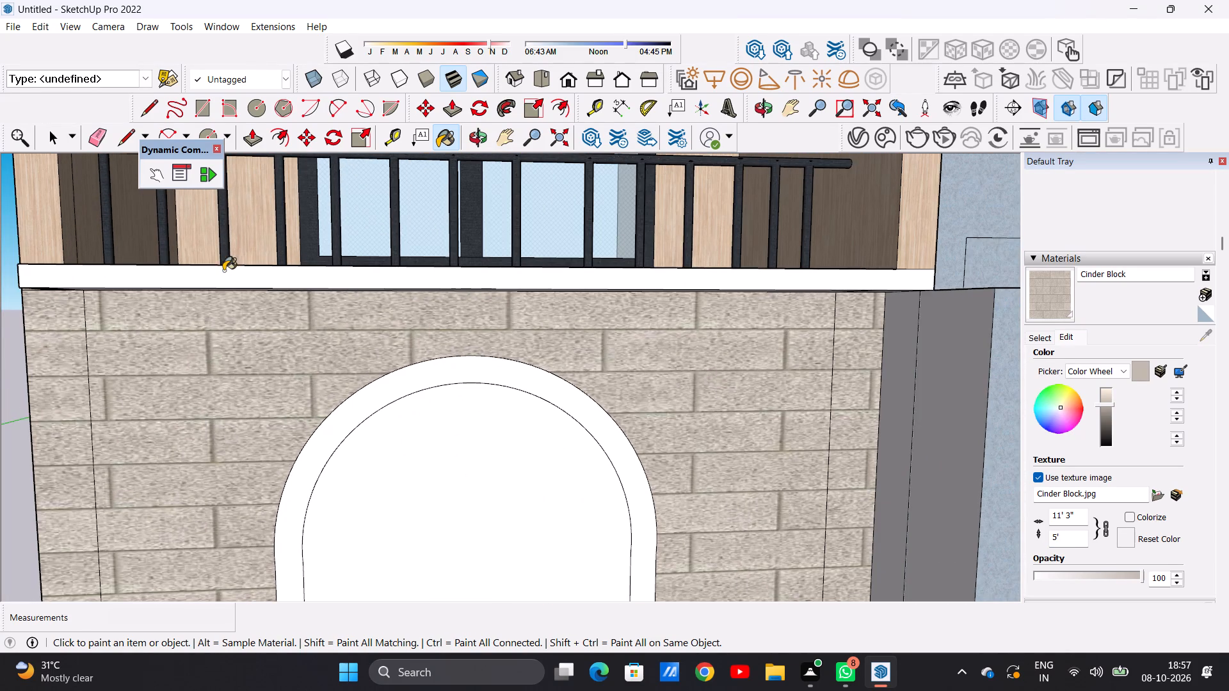
# Paint the front and top faces of the taller wing's plinth with Cinder Block.
pyautogui.moveTo(229, 317); pyautogui.dragTo(254, 328, button='middle')
pyautogui.scroll(-12, 254, 328)
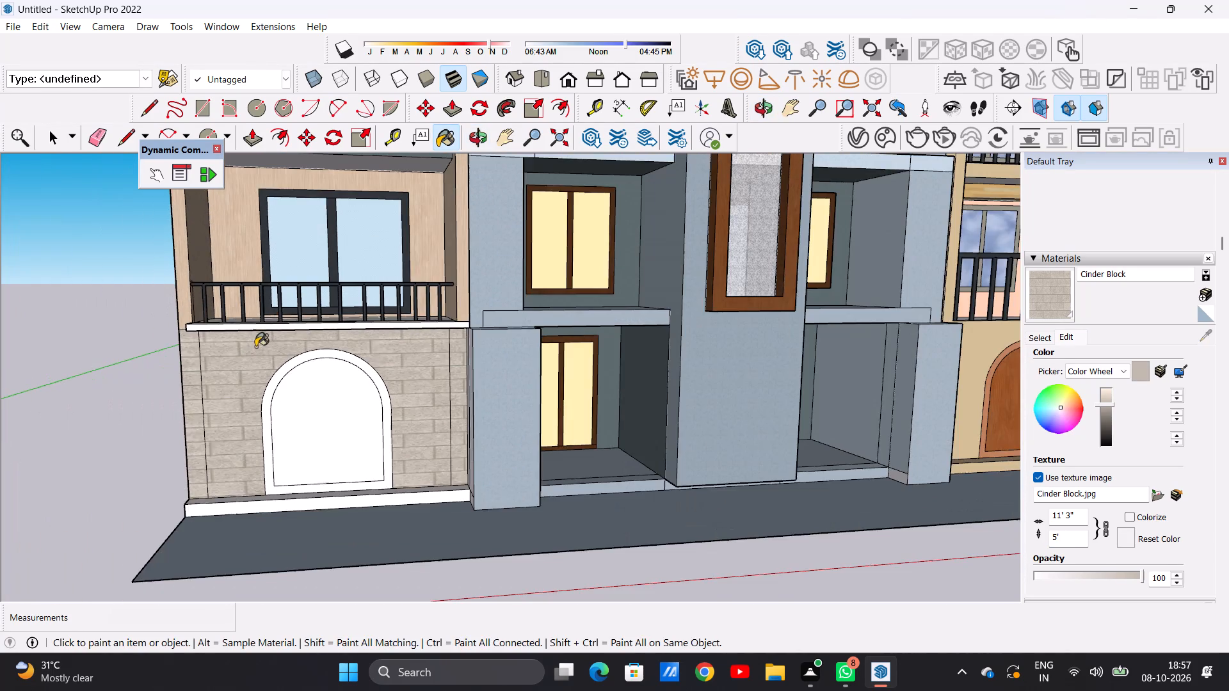
pyautogui.scroll(-1, 255, 347)
pyautogui.scroll(11, 410, 531)
pyautogui.click(426, 478)
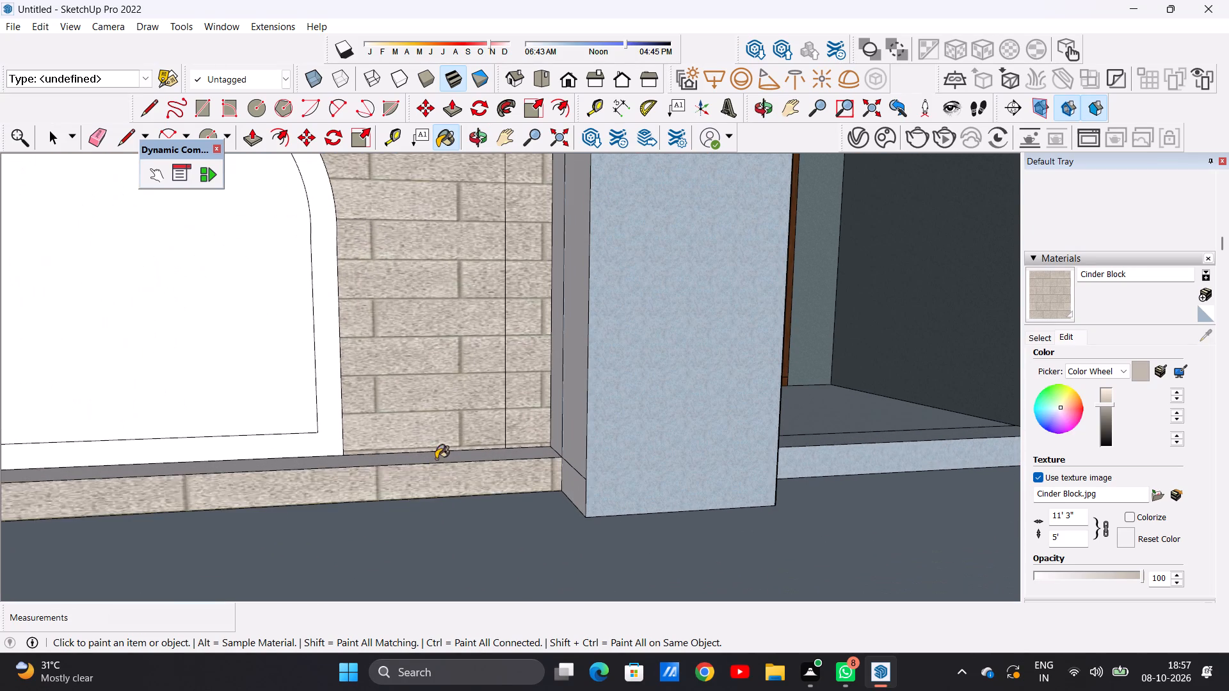
pyautogui.moveTo(438, 452); pyautogui.dragTo(446, 525, button='middle')
pyautogui.scroll(6, 474, 486)
pyautogui.click(474, 486)
pyautogui.scroll(-3, 482, 488)
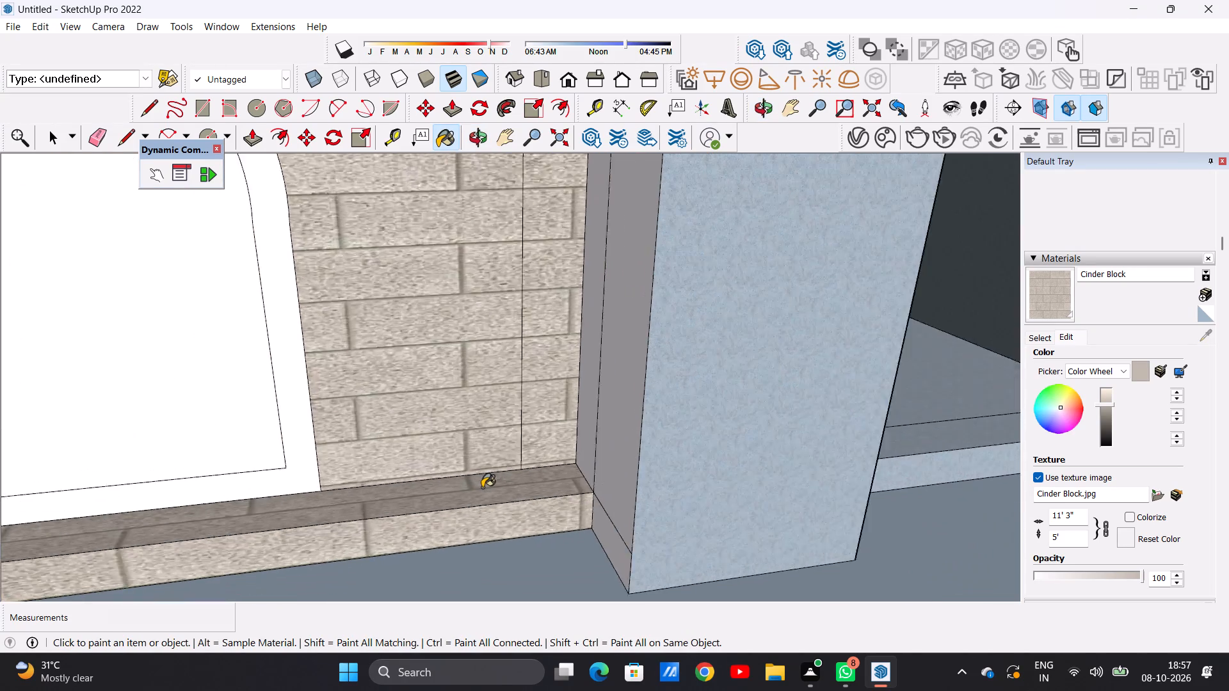
pyautogui.scroll(-12, 482, 488)
pyautogui.moveTo(454, 489); pyautogui.dragTo(419, 397, button='middle')
pyautogui.scroll(4, 417, 386)
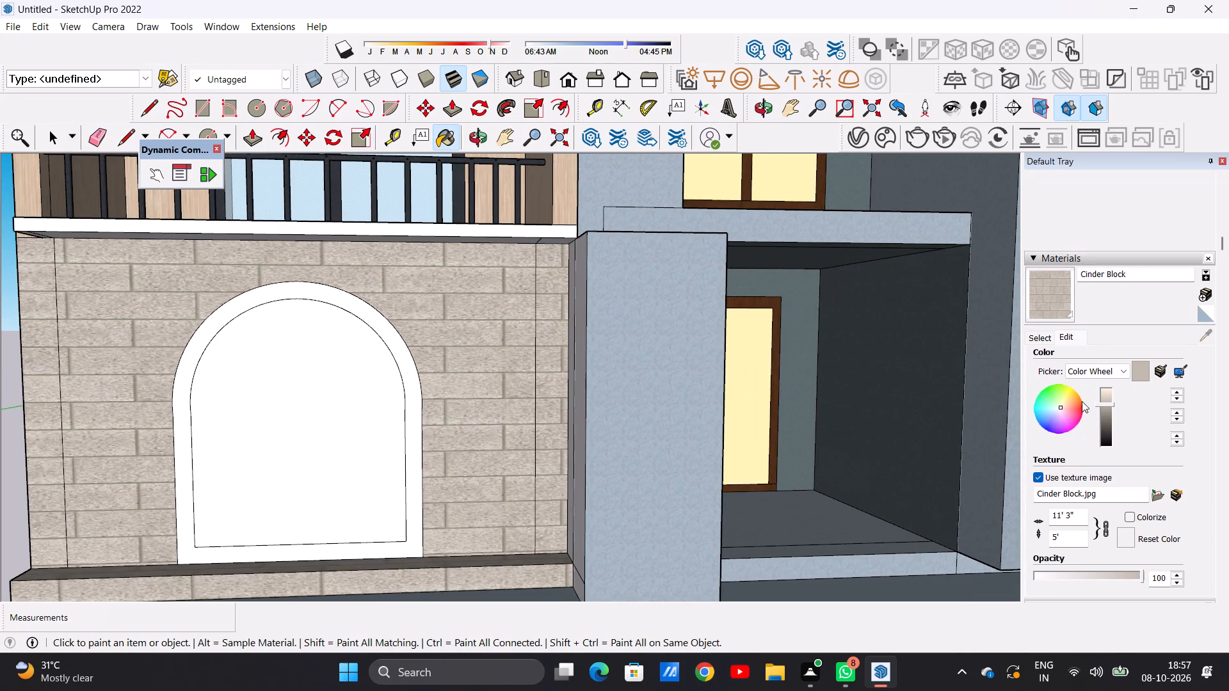
# Paint the taller wing's arched door frame and inner panel with Wood Veneer 01.
pyautogui.click(1031, 333)
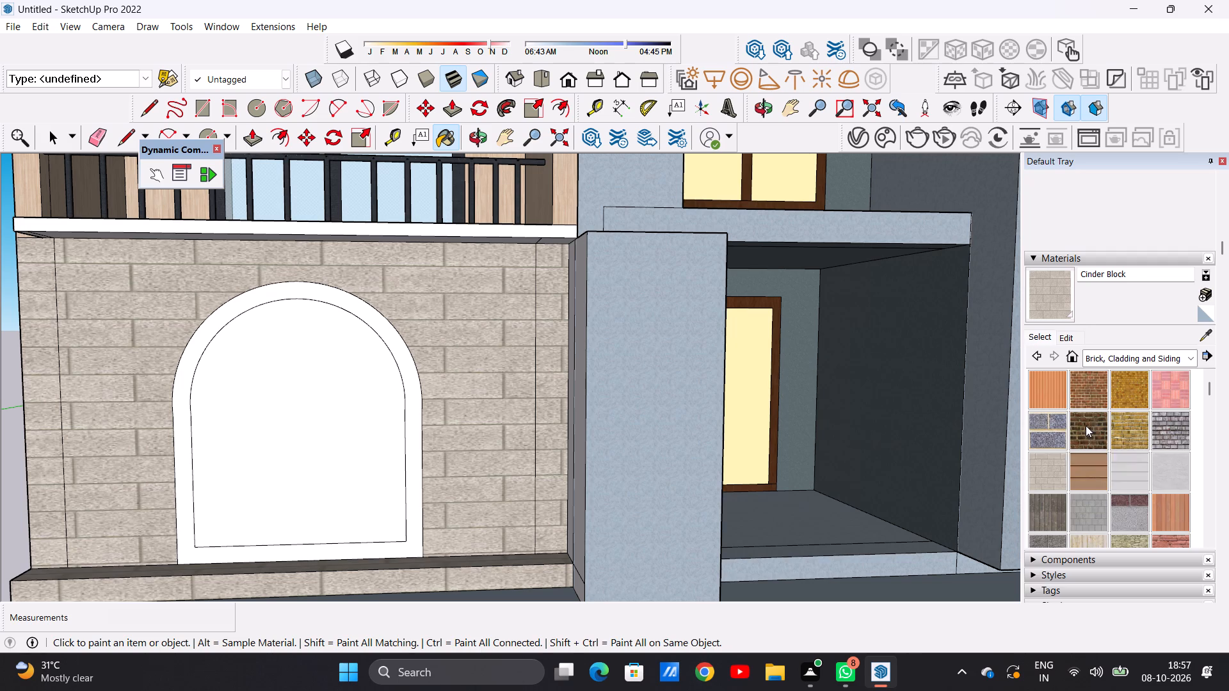
pyautogui.click(1191, 363)
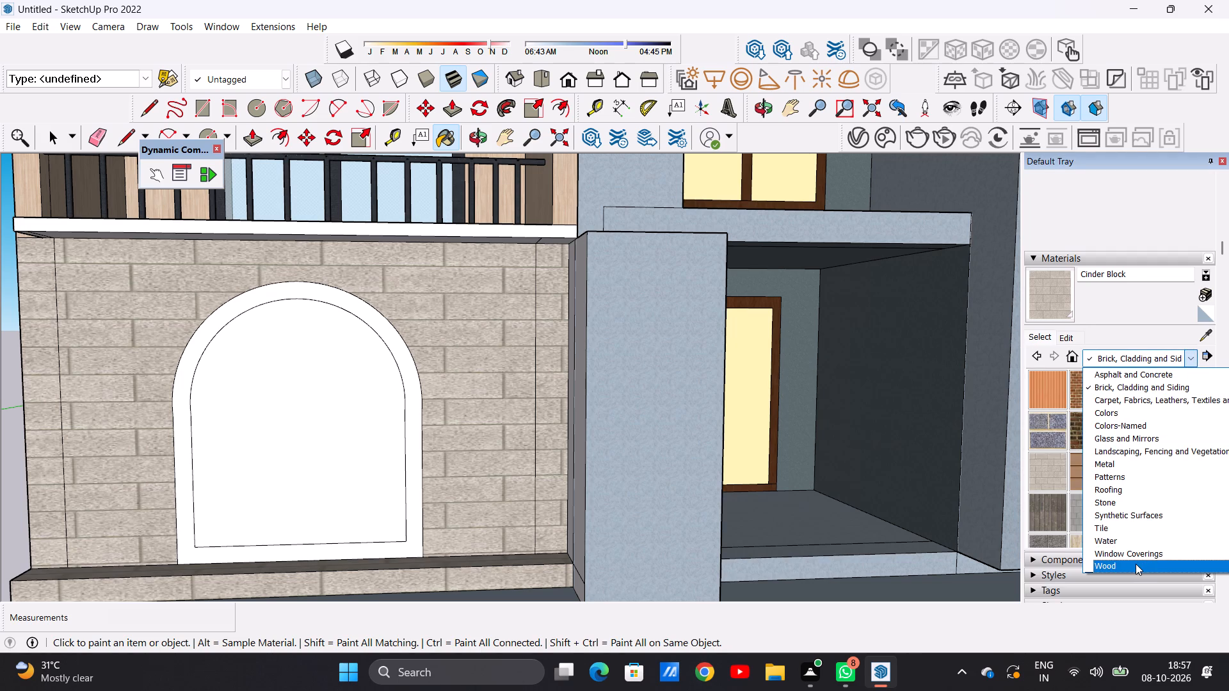
pyautogui.click(1136, 564)
pyautogui.click(1130, 476)
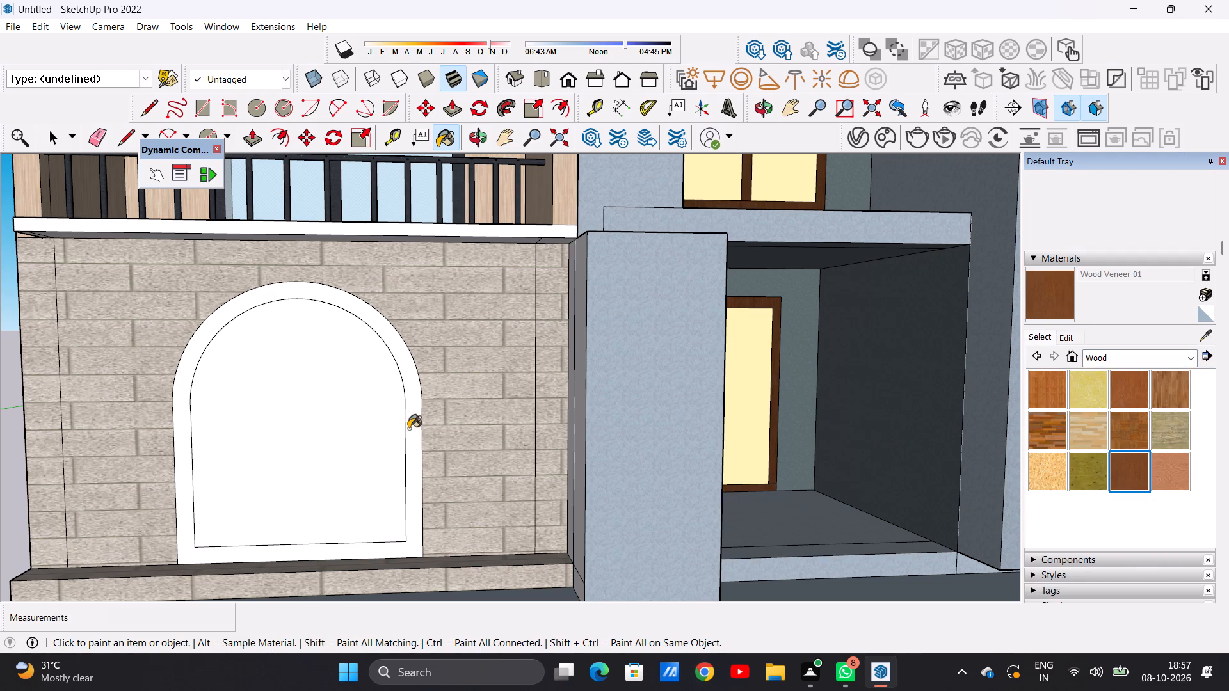
pyautogui.scroll(6, 415, 422)
pyautogui.click(407, 420)
pyautogui.scroll(-4, 417, 410)
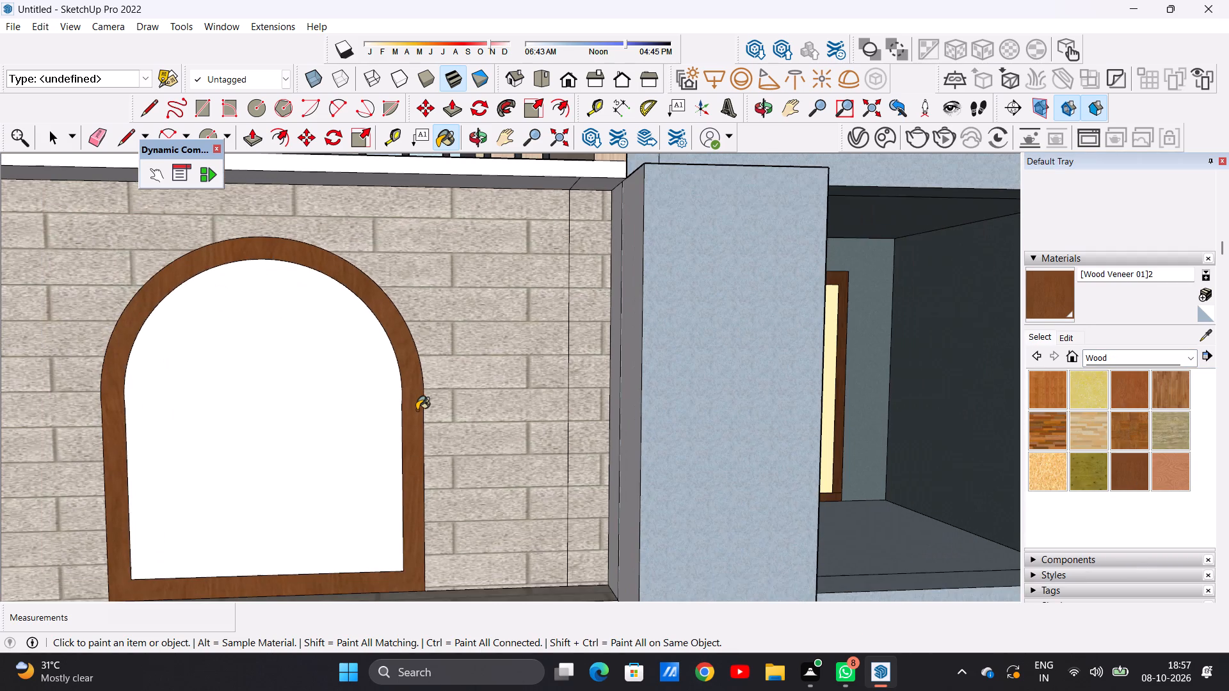
pyautogui.scroll(-4, 423, 409)
pyautogui.scroll(5, 387, 408)
pyautogui.click(368, 398)
pyautogui.scroll(-5, 363, 406)
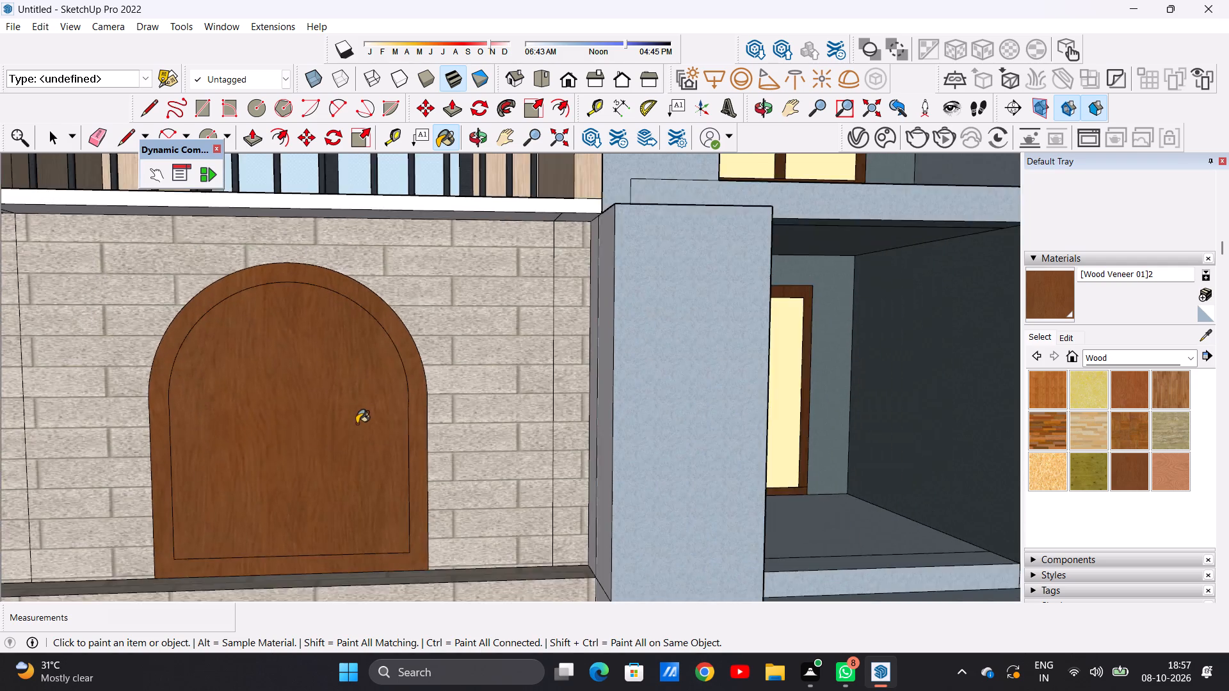
# Paint the front, top and end faces of the white ledge above the taller wing's ground-floor wall with Formica Speckled Grey.
pyautogui.scroll(-7, 357, 424)
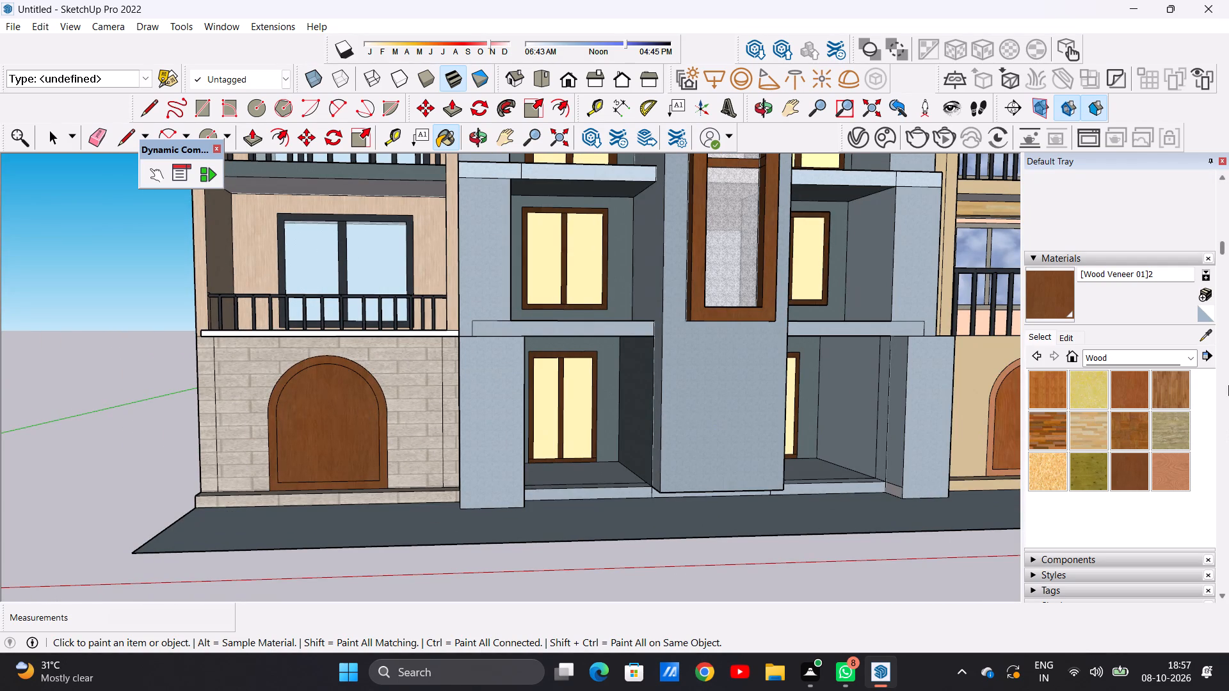
pyautogui.click(1194, 361)
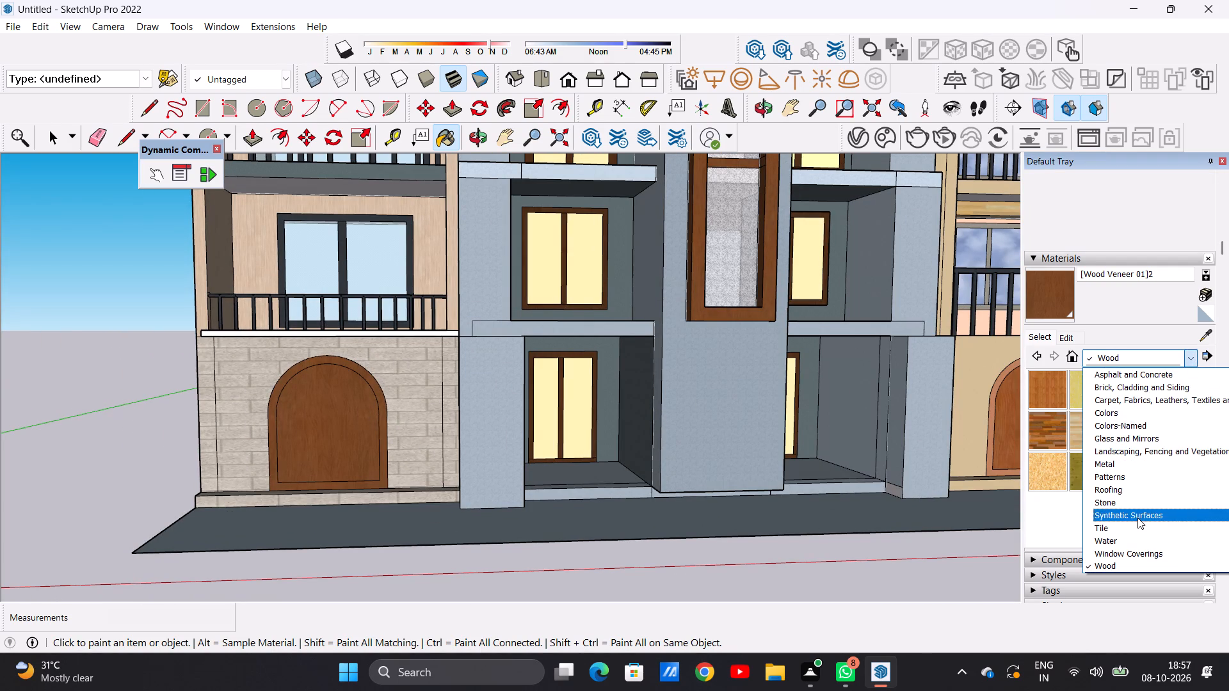
pyautogui.click(1137, 518)
pyautogui.click(1089, 434)
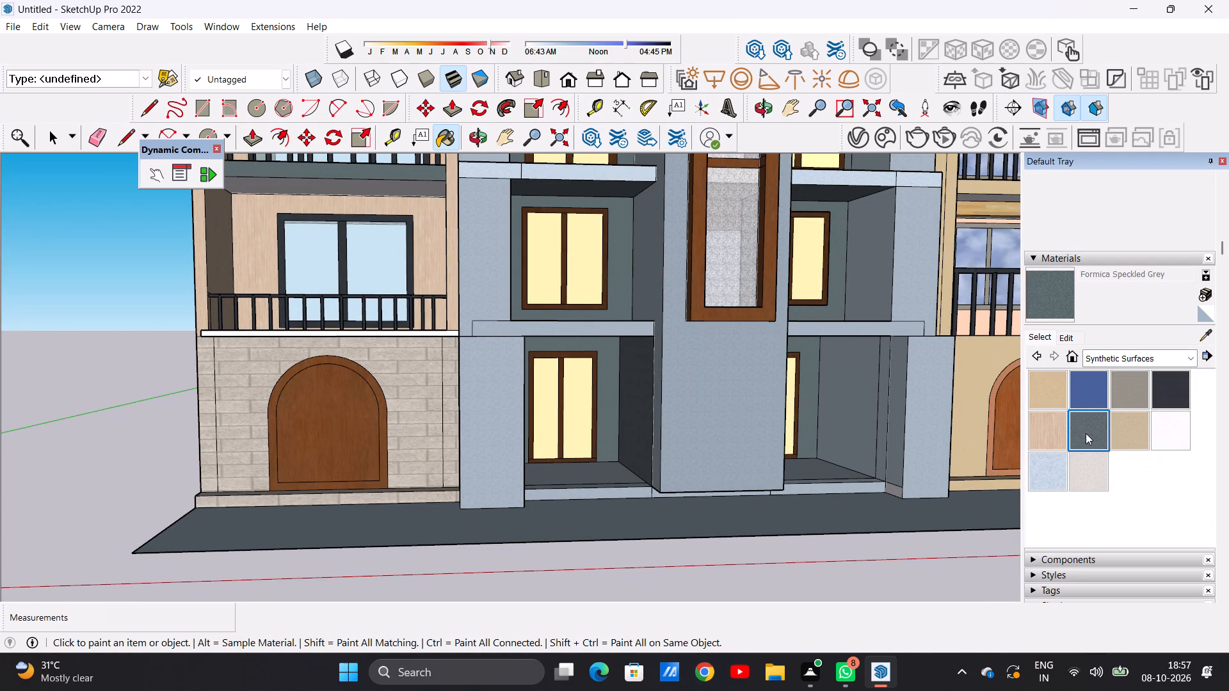
pyautogui.scroll(12, 221, 332)
pyautogui.click(215, 332)
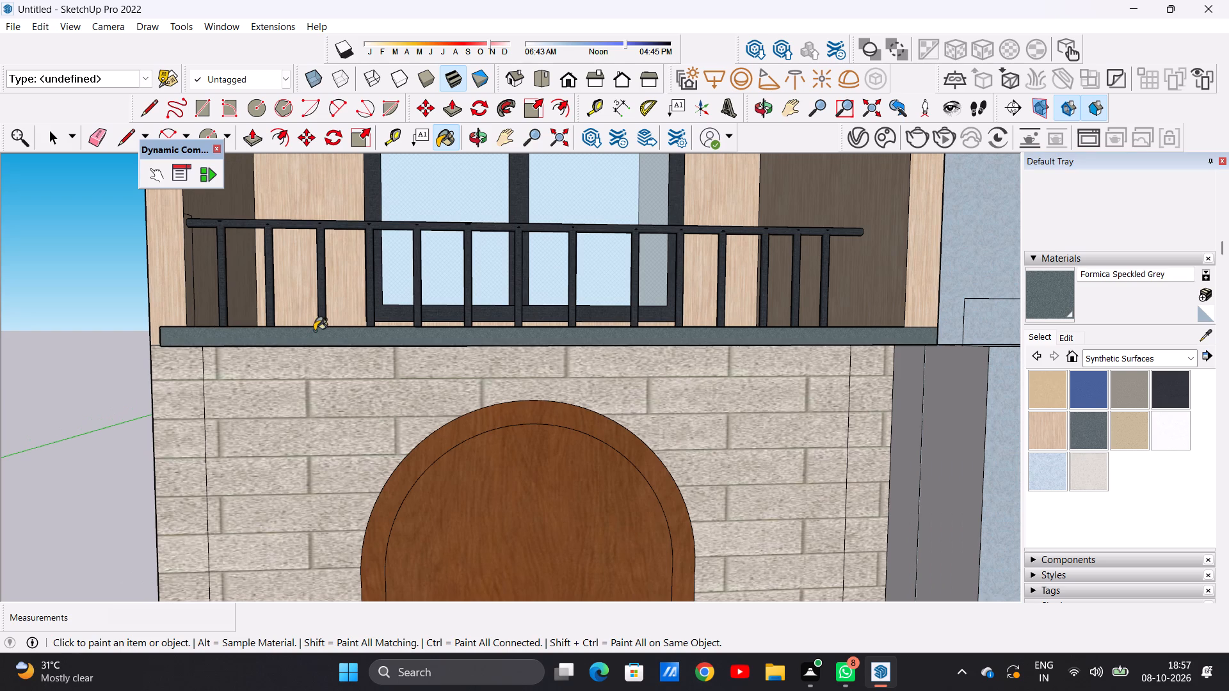
pyautogui.moveTo(316, 351); pyautogui.dragTo(316, 423, button='middle')
pyautogui.scroll(4, 354, 360)
pyautogui.click(341, 335)
pyautogui.scroll(-5, 370, 375)
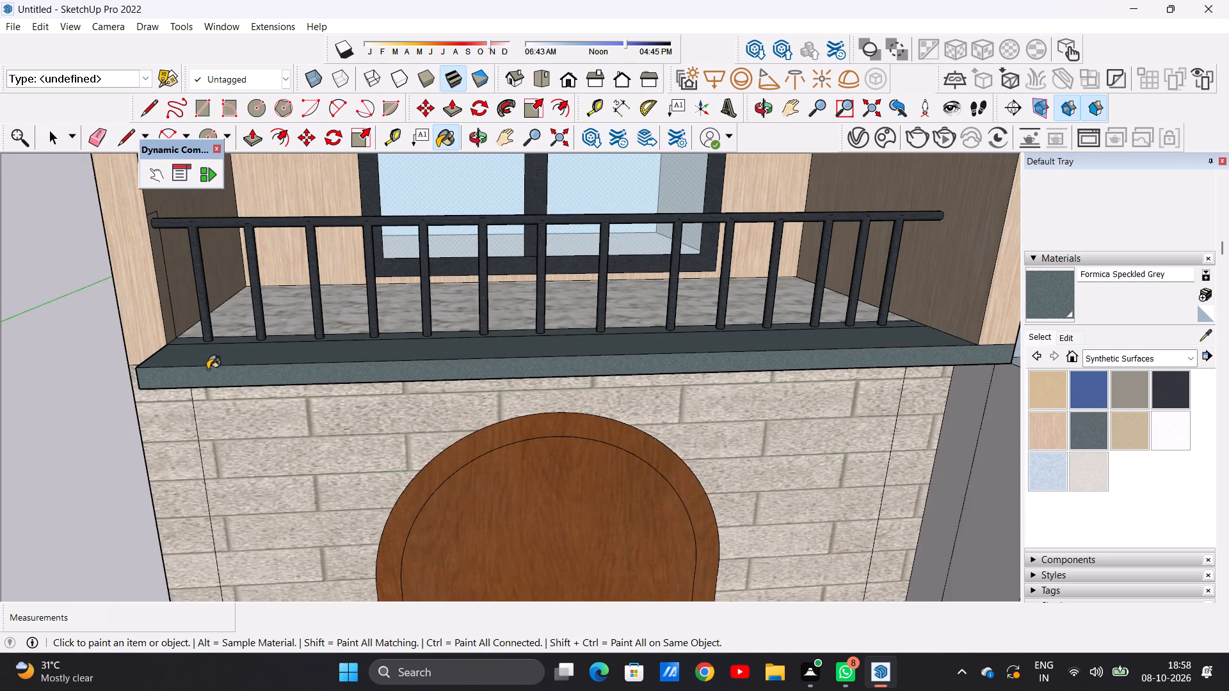
pyautogui.moveTo(219, 369); pyautogui.dragTo(611, 323, button='middle')
pyautogui.scroll(4, 573, 391)
pyautogui.click(534, 400)
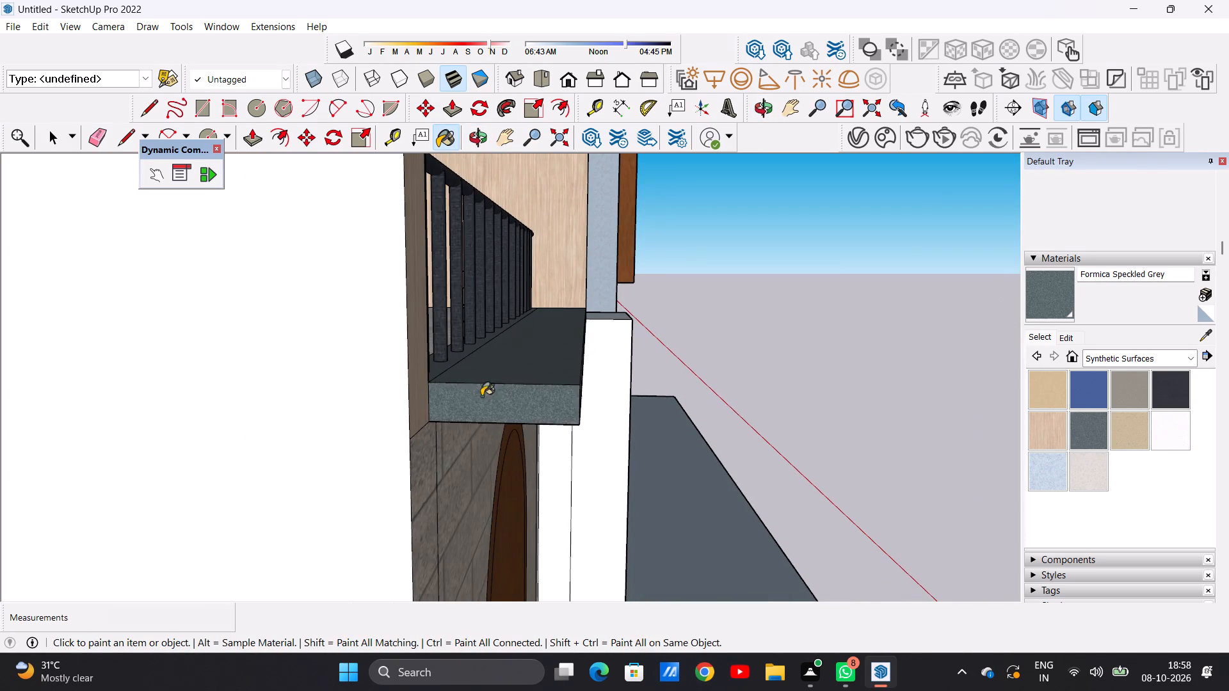
pyautogui.scroll(-20, 468, 392)
pyautogui.scroll(-1, 468, 392)
# Paint the white side faces and base of the projecting pillar beside the taller wing's arched door with Formica Speckled Grey.
pyautogui.scroll(7, 530, 409)
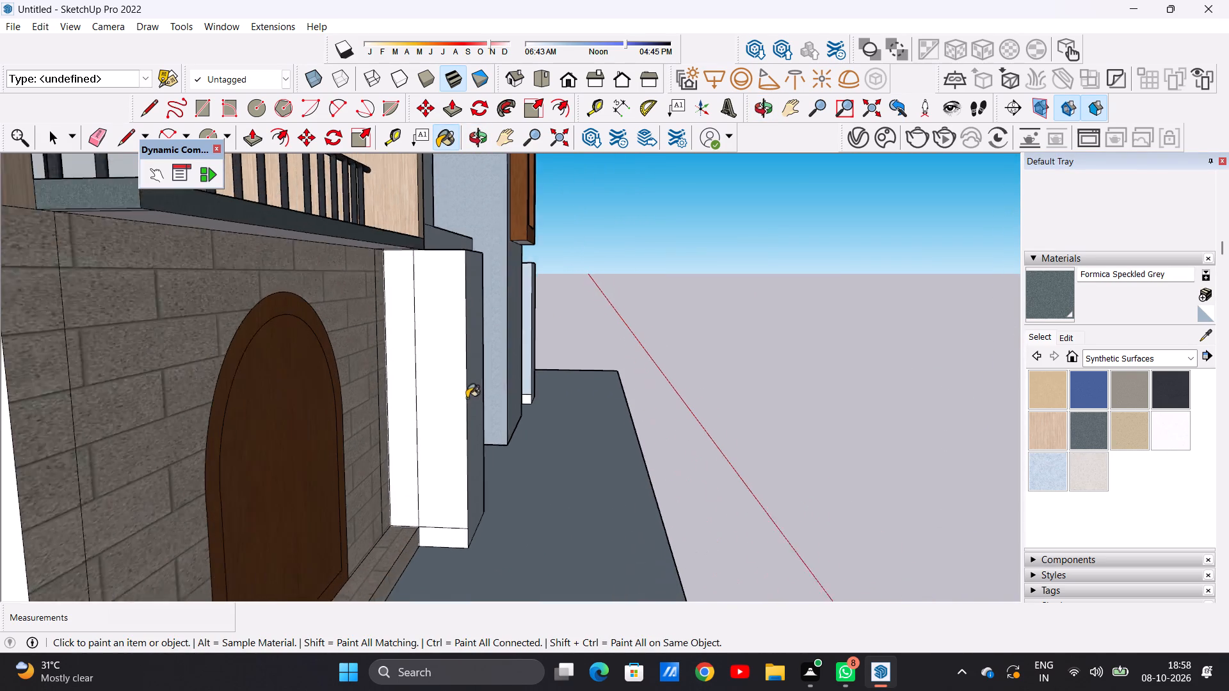
pyautogui.scroll(1, 467, 398)
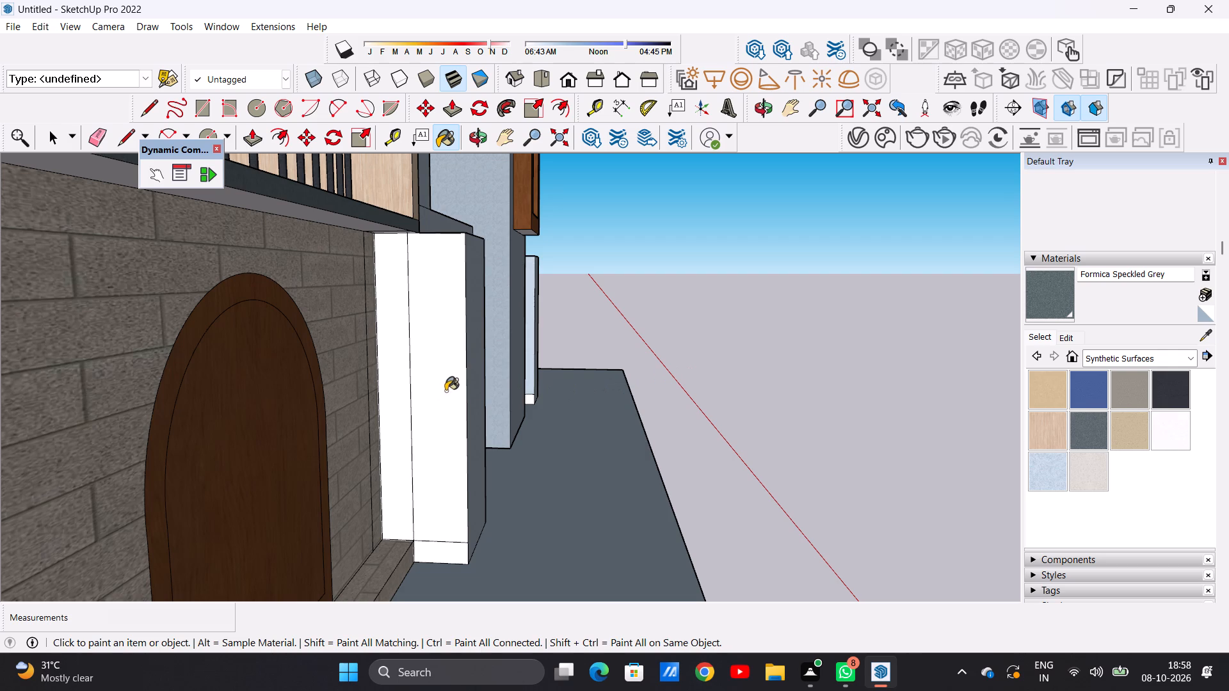
pyautogui.click(446, 391)
pyautogui.click(394, 384)
pyautogui.click(440, 553)
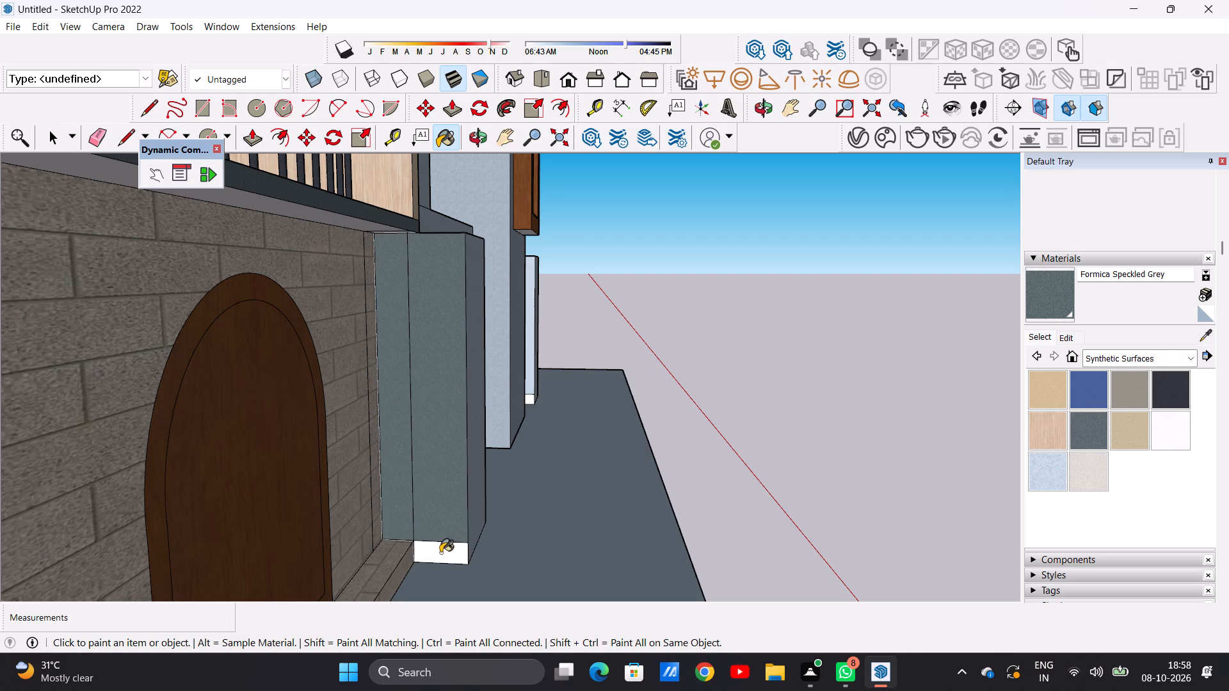
pyautogui.scroll(-10, 441, 478)
pyautogui.scroll(5, 548, 433)
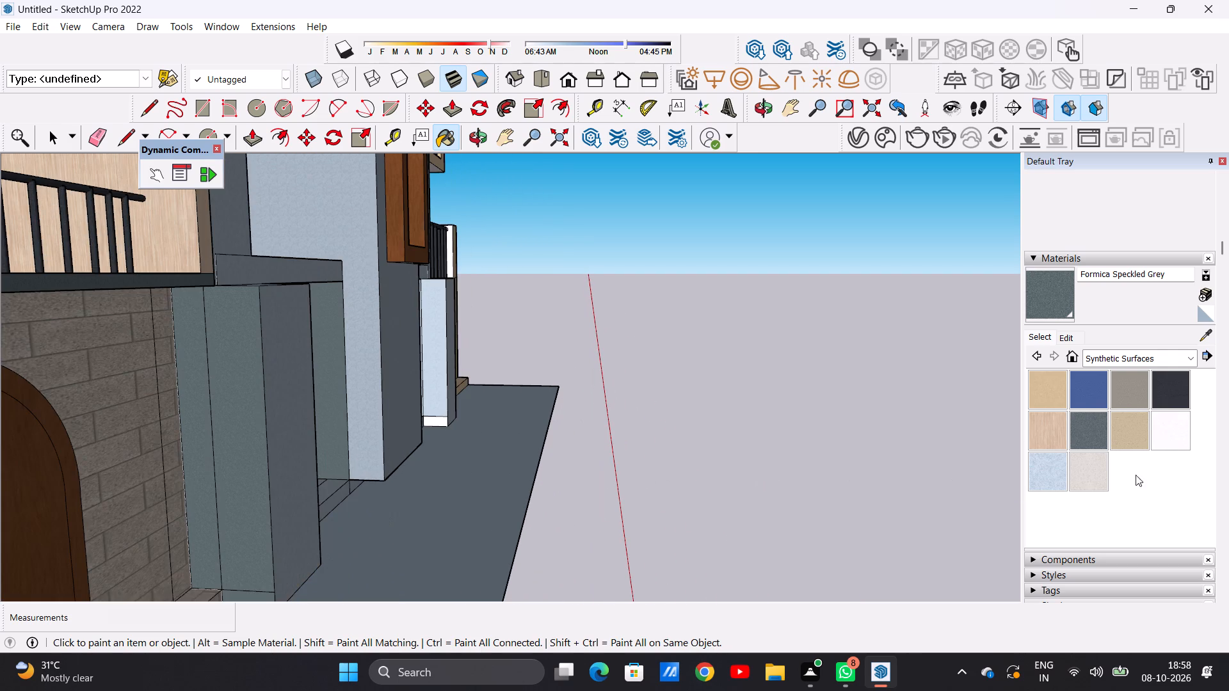
# Paint the white base face of the central block's pillar nearest the shorter wing with Terrazzo Light Blue.
pyautogui.click(1036, 463)
pyautogui.scroll(6, 454, 414)
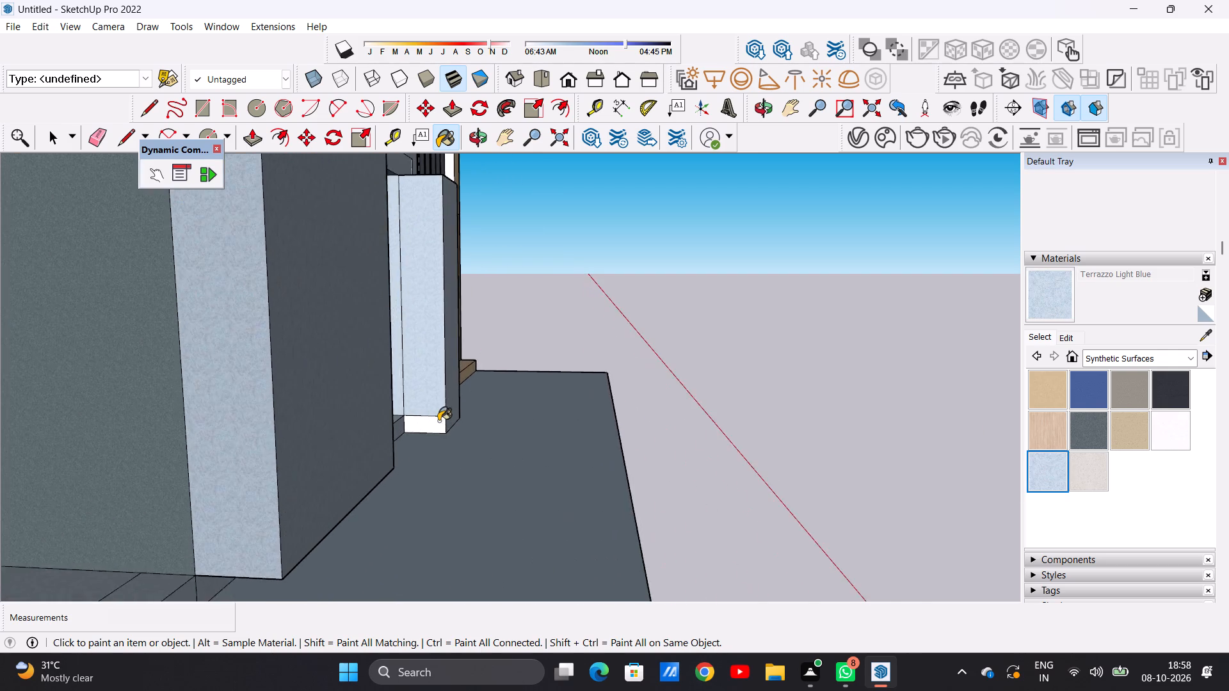
pyautogui.scroll(4, 438, 421)
pyautogui.click(427, 431)
pyautogui.scroll(-17, 399, 449)
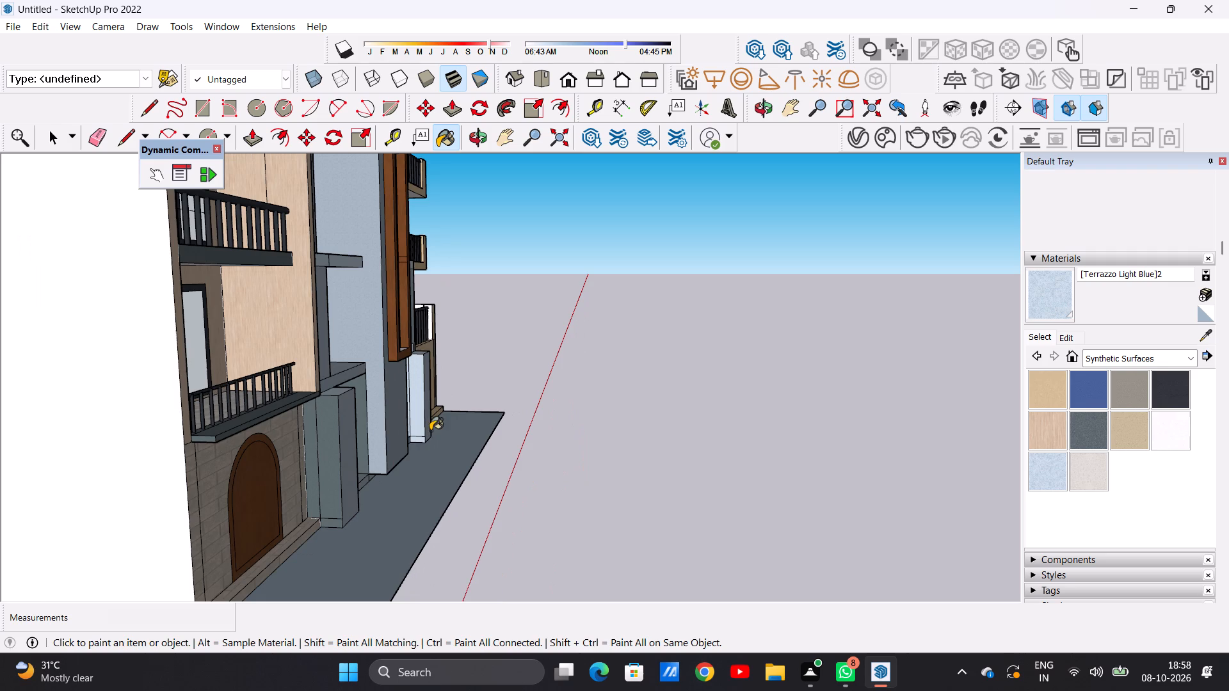
pyautogui.moveTo(343, 425); pyautogui.dragTo(241, 431, button='middle')
# Paint the white inner faces of the parapet at the outer end of the shorter wing's lowest balcony with Formica Beige.
pyautogui.scroll(4, 489, 335)
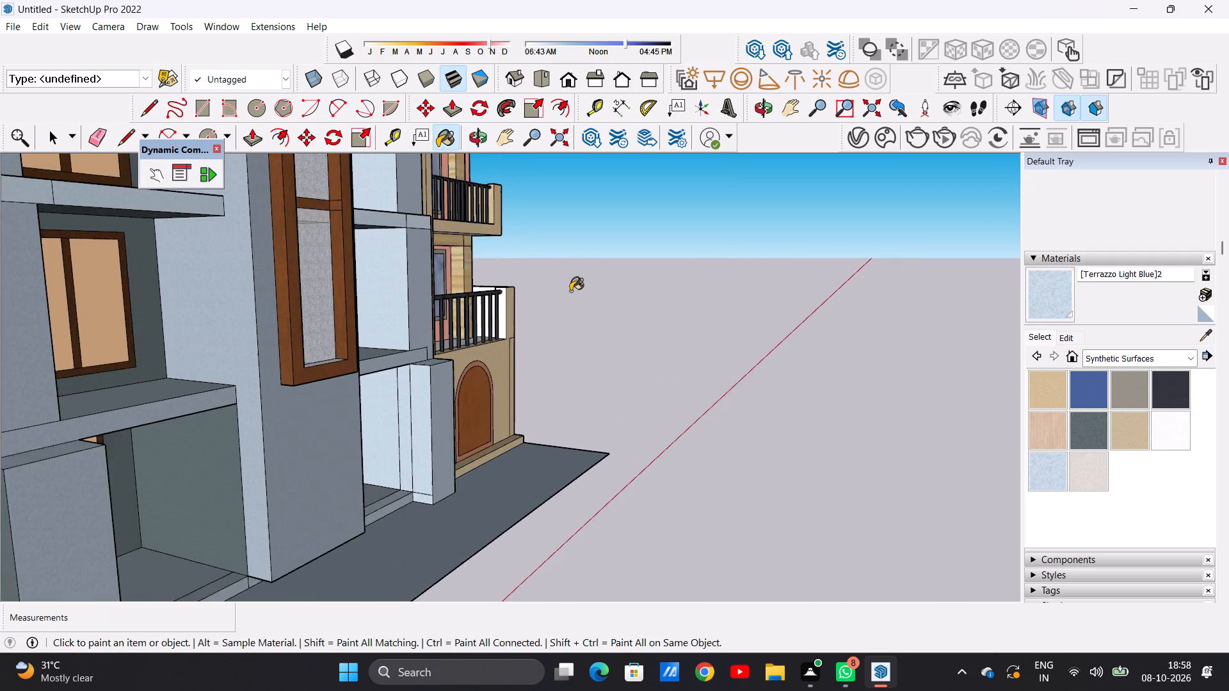
pyautogui.scroll(12, 533, 301)
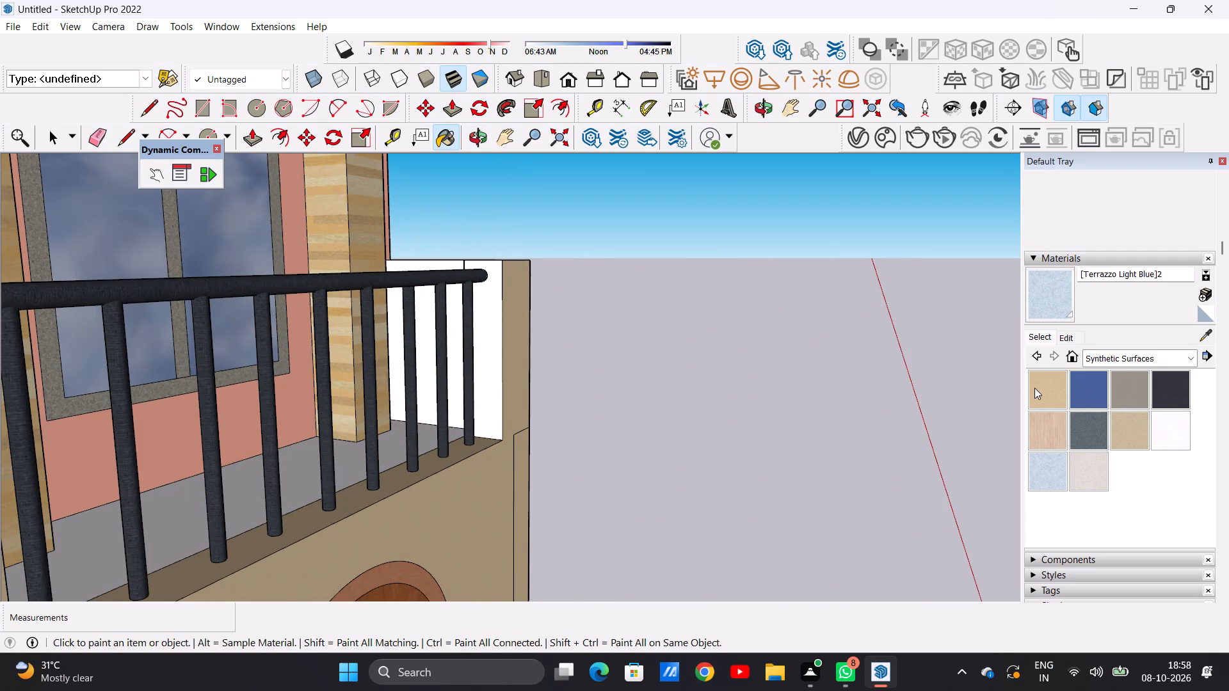
pyautogui.click(1034, 388)
pyautogui.scroll(5, 519, 336)
pyautogui.click(477, 328)
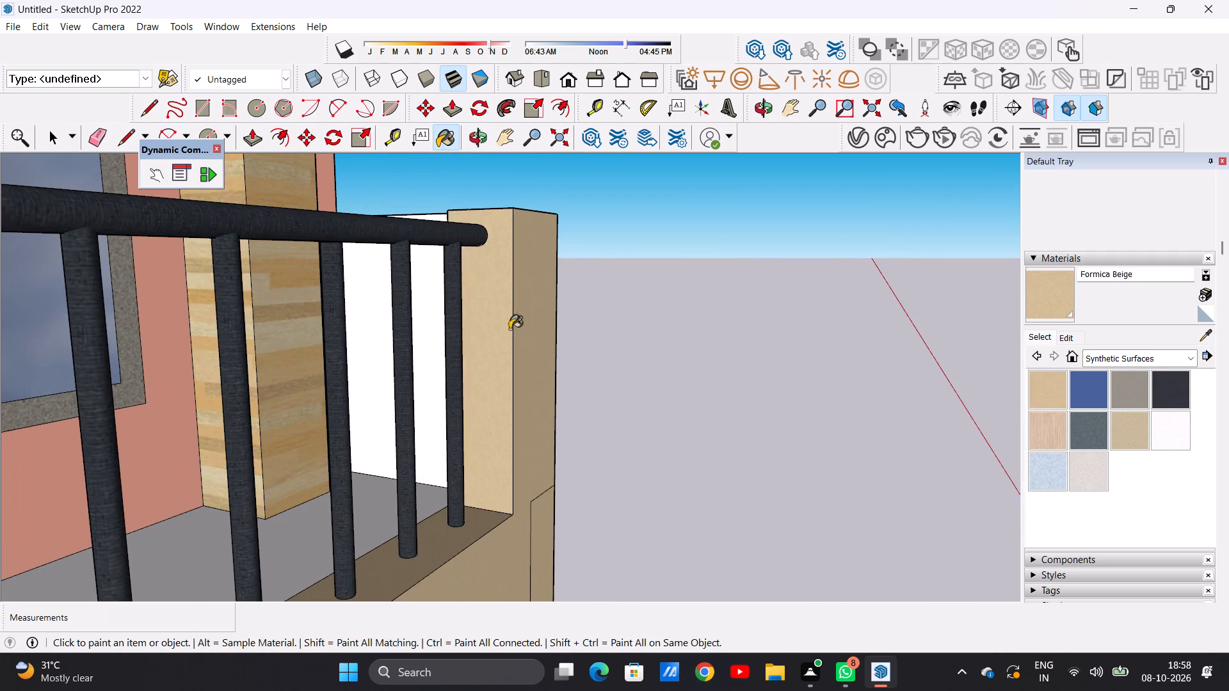
pyautogui.scroll(-6, 528, 321)
pyautogui.moveTo(419, 267); pyautogui.dragTo(390, 288, button='middle')
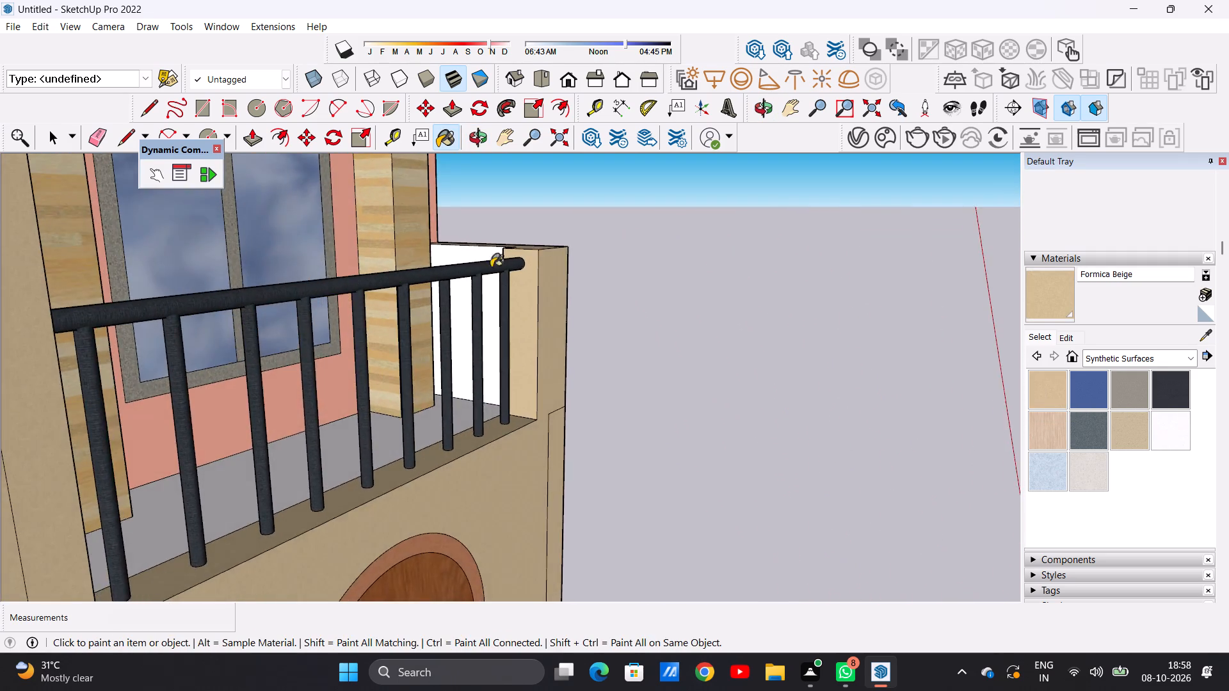
pyautogui.scroll(9, 506, 262)
pyautogui.scroll(-1, 486, 263)
pyautogui.scroll(1, 486, 262)
pyautogui.moveTo(486, 271); pyautogui.dragTo(568, 361, button='middle')
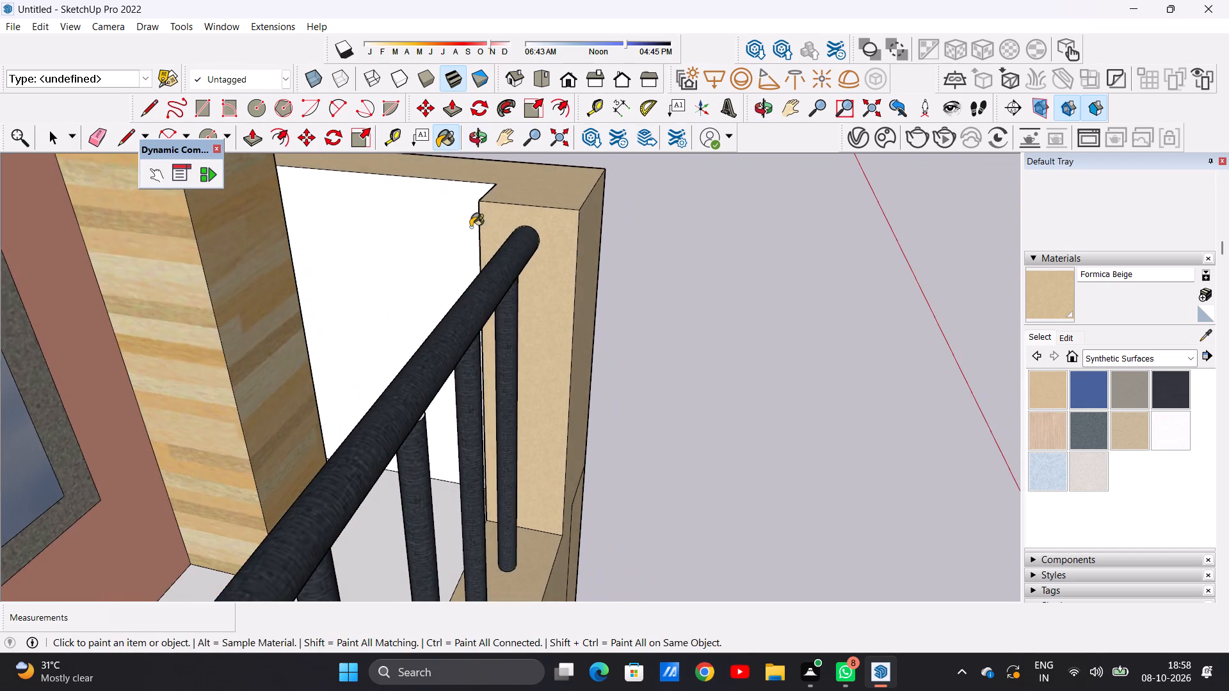
pyautogui.scroll(5, 435, 208)
pyautogui.middleClick(424, 213)
pyautogui.click(415, 213)
pyautogui.moveTo(367, 243); pyautogui.dragTo(386, 253, button='middle')
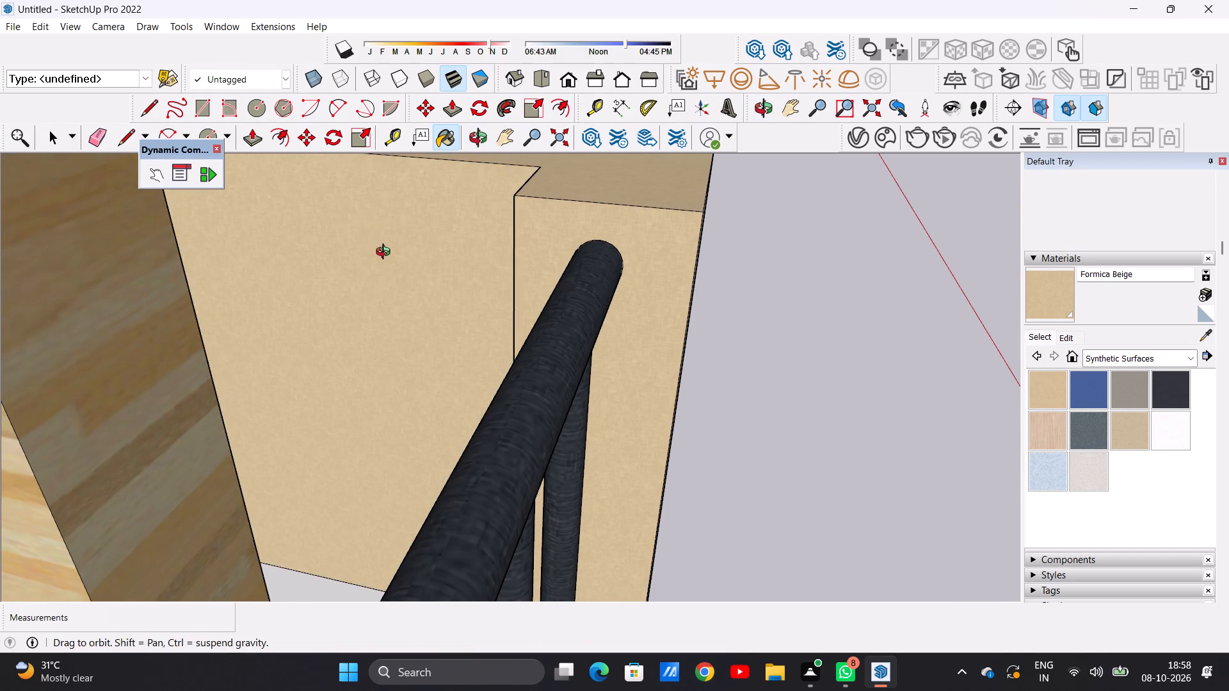
pyautogui.moveTo(386, 253); pyautogui.dragTo(486, 255, button='middle')
pyautogui.scroll(-9, 509, 283)
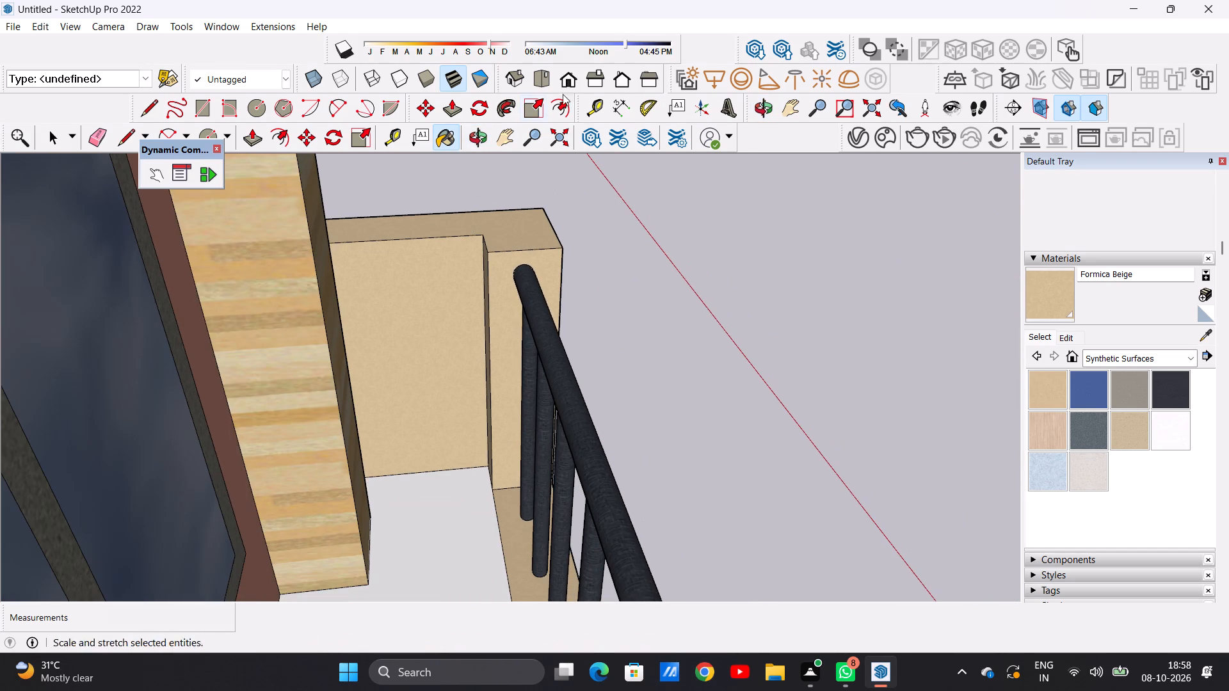
# Paint the white undersides of the shorter wing's three upper balconies with Formica Beige.
pyautogui.click(573, 80)
pyautogui.scroll(-12, 581, 425)
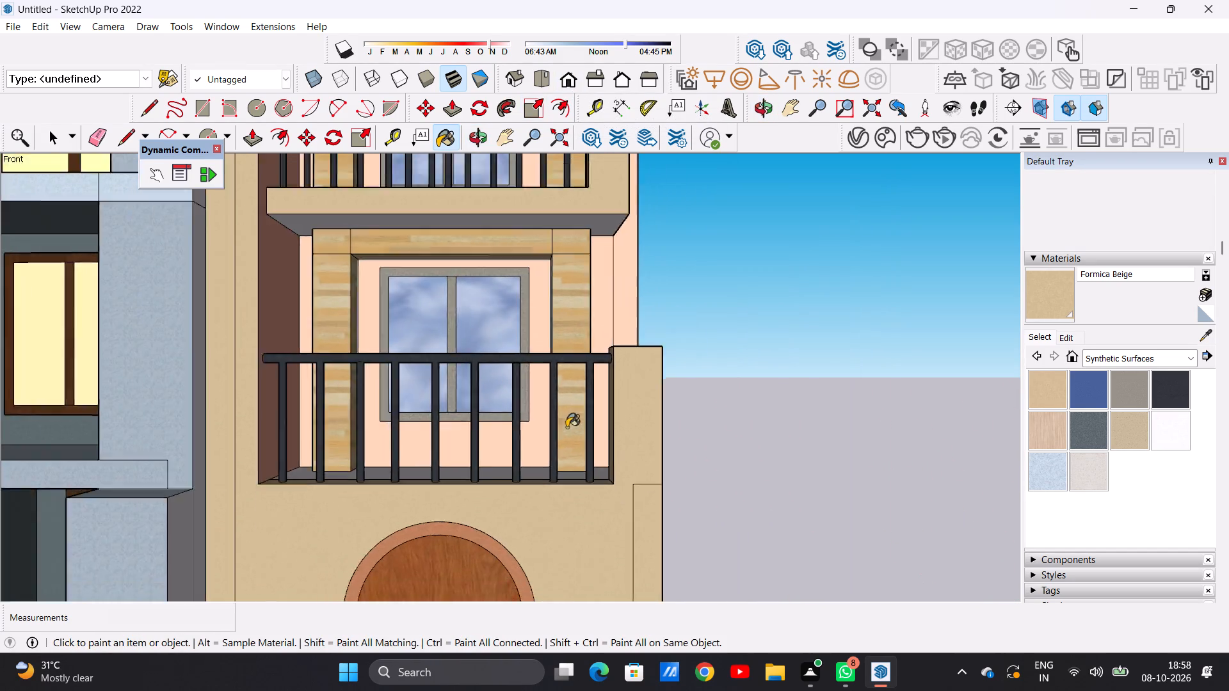
pyautogui.scroll(-20, 566, 427)
pyautogui.scroll(-1, 566, 427)
pyautogui.scroll(6, 511, 294)
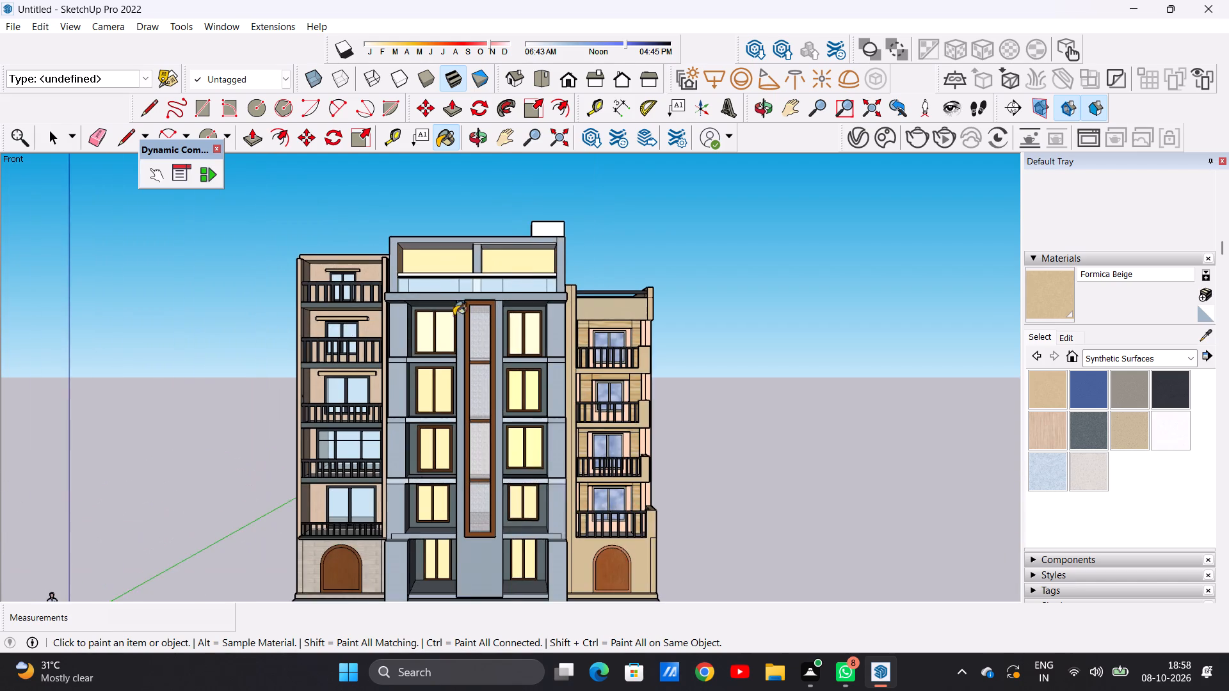
pyautogui.scroll(1, 419, 333)
pyautogui.moveTo(338, 355); pyautogui.dragTo(358, 216, button='middle')
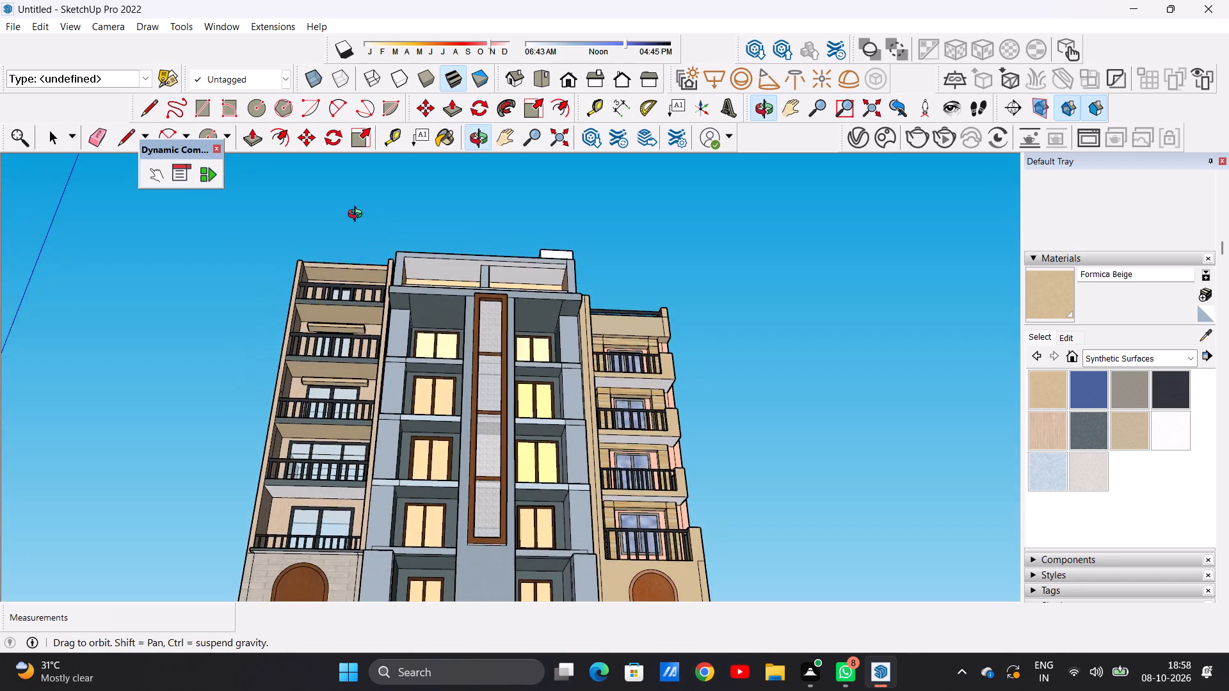
pyautogui.moveTo(358, 216); pyautogui.dragTo(270, 200, button='middle')
pyautogui.scroll(10, 803, 488)
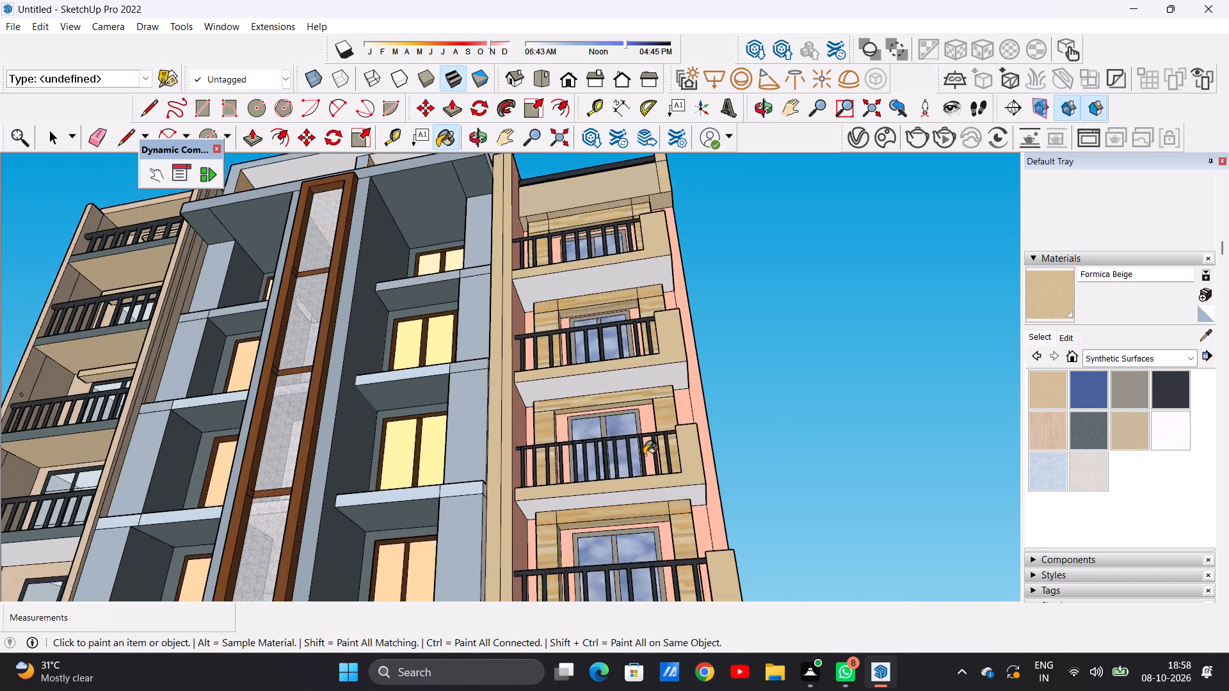
pyautogui.scroll(2, 644, 455)
pyautogui.click(652, 345)
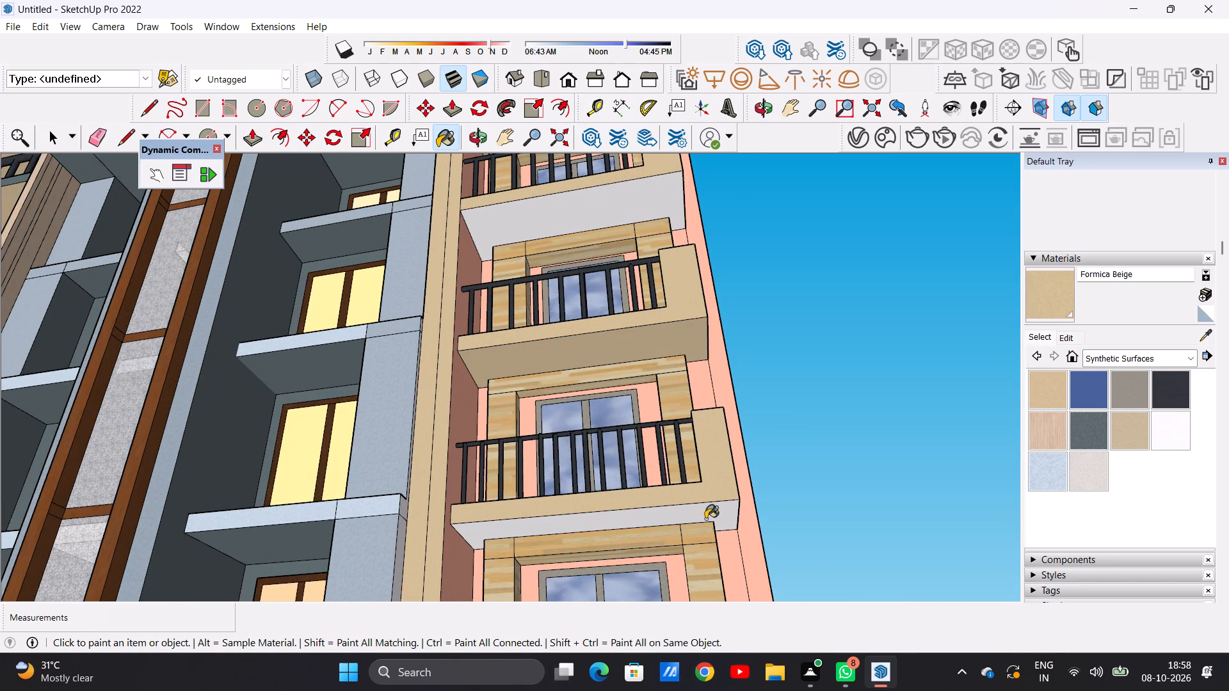
pyautogui.click(705, 519)
pyautogui.scroll(-4, 670, 488)
pyautogui.scroll(7, 659, 260)
pyautogui.click(650, 268)
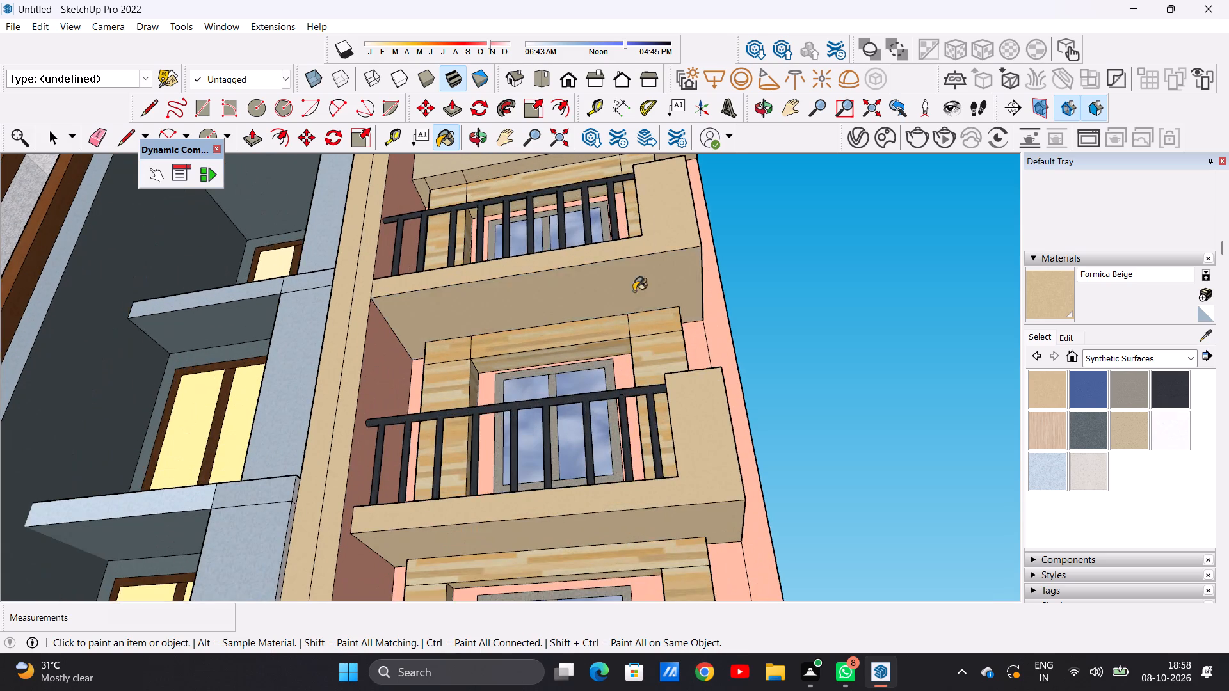
pyautogui.scroll(-20, 611, 342)
pyautogui.scroll(-2, 611, 342)
# Paint the ceiling faces of the central block's top-floor terrace recess with Formica Beige.
pyautogui.moveTo(609, 408); pyautogui.dragTo(615, 469, button='middle')
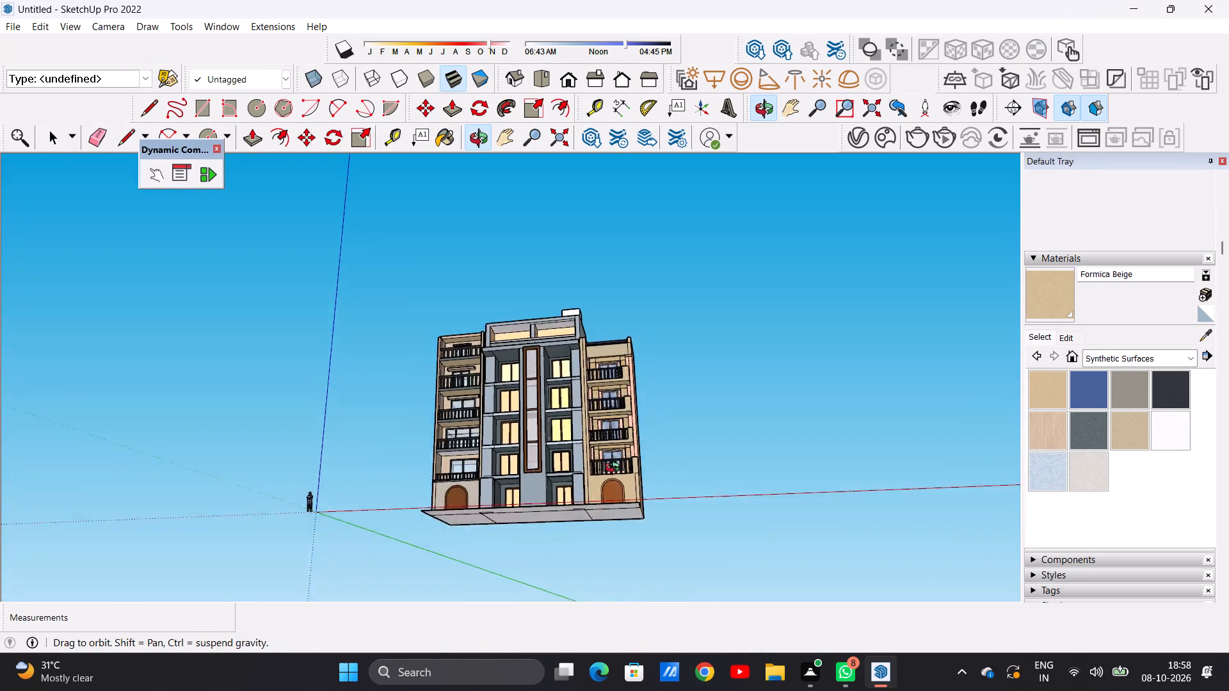
pyautogui.moveTo(615, 469); pyautogui.dragTo(623, 523, button='middle')
pyautogui.scroll(6, 529, 268)
pyautogui.scroll(9, 533, 345)
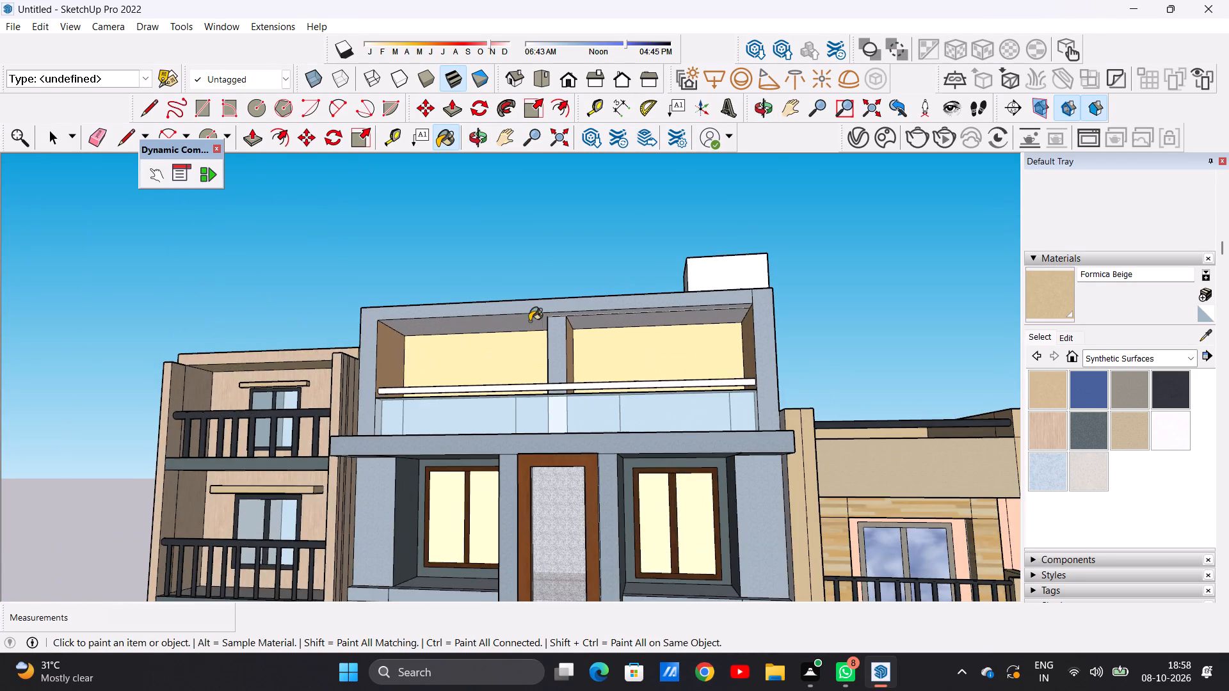
pyautogui.moveTo(528, 298); pyautogui.dragTo(540, 250, button='middle')
pyautogui.scroll(10, 517, 325)
pyautogui.click(520, 327)
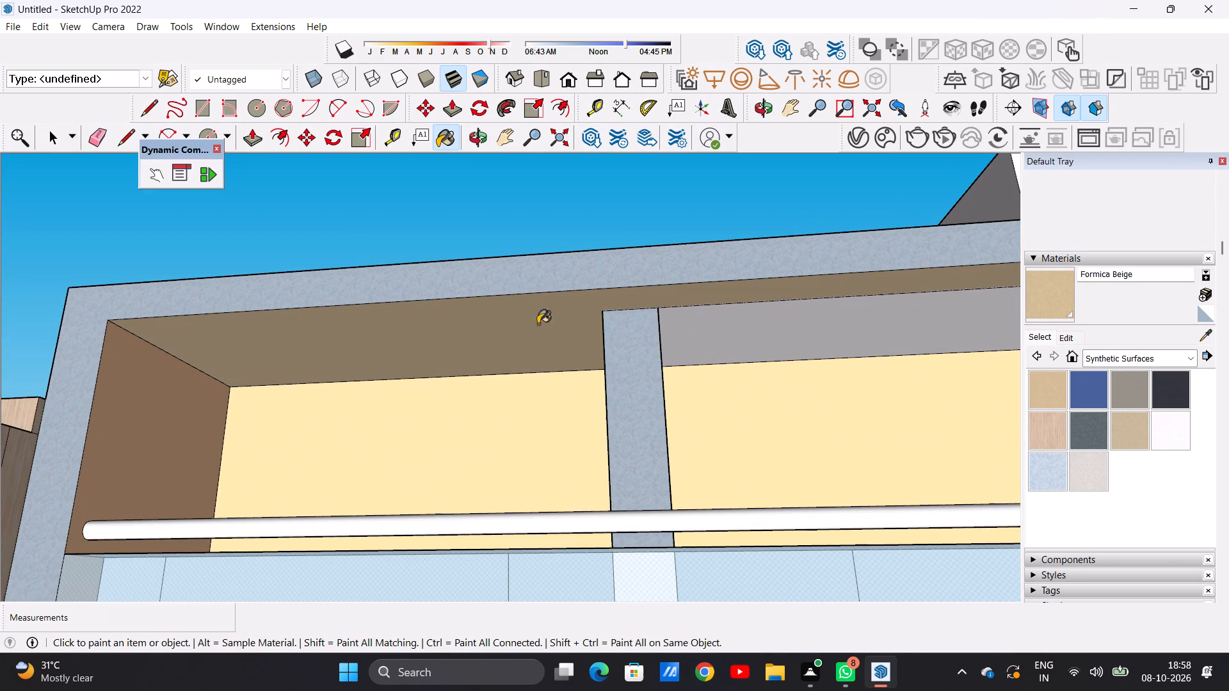
pyautogui.click(764, 337)
pyautogui.scroll(-13, 730, 369)
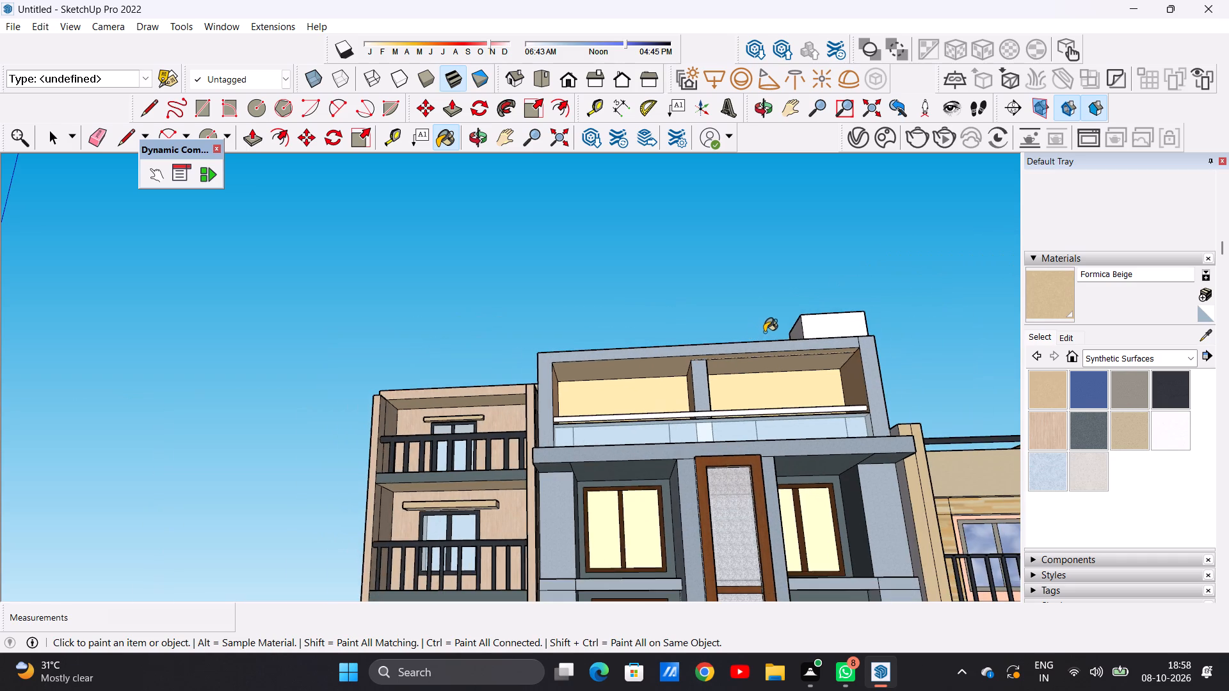
# Paint the white handrail above the top-floor terrace's glass railing with Formica Laminate Dark.
pyautogui.moveTo(765, 324); pyautogui.dragTo(758, 431, button='middle')
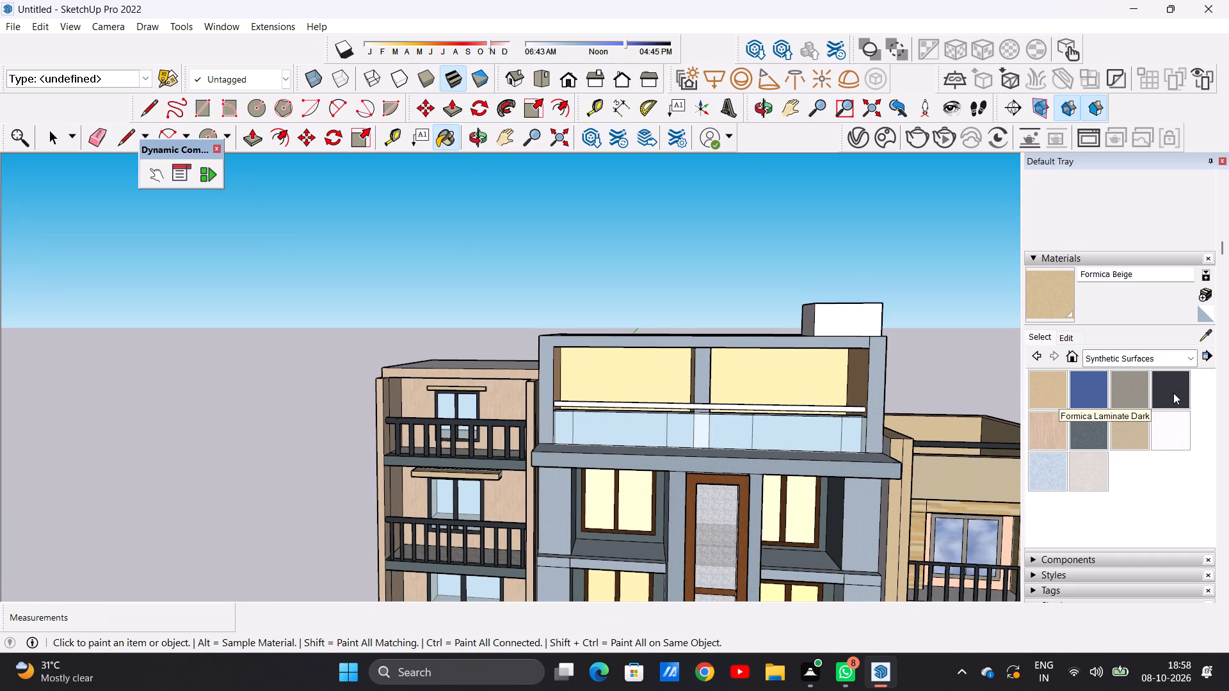
pyautogui.click(1173, 393)
pyautogui.scroll(12, 922, 418)
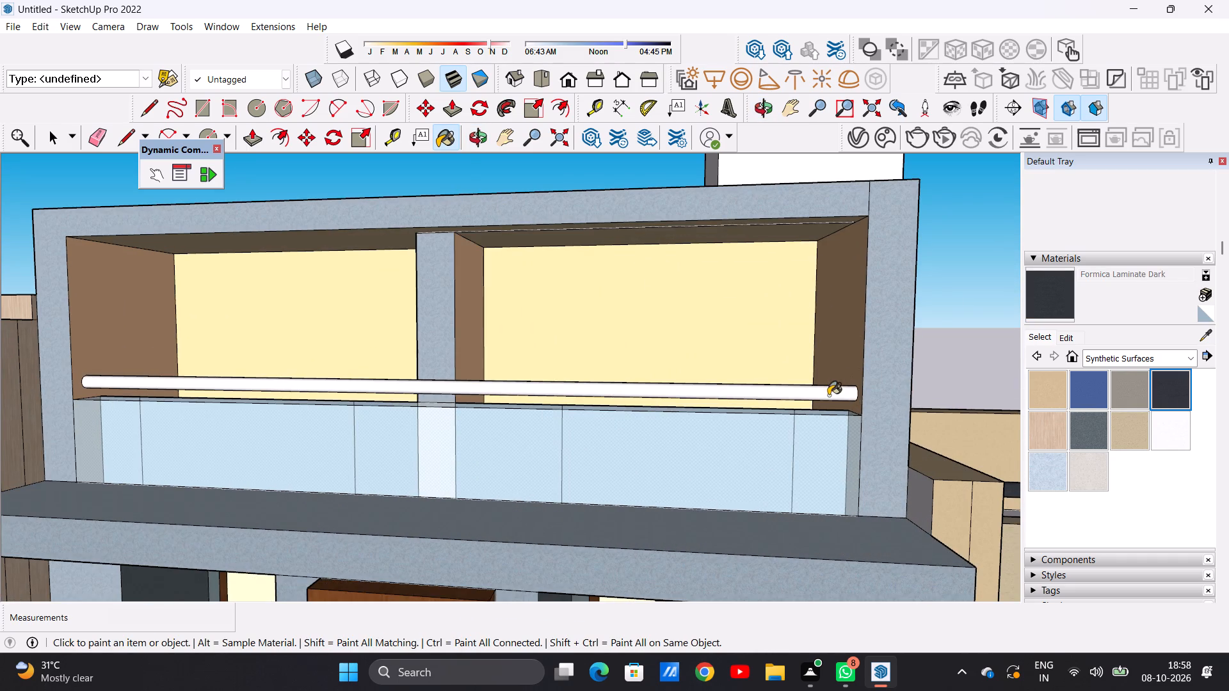
pyautogui.click(828, 395)
pyautogui.scroll(-20, 830, 434)
pyautogui.scroll(-5, 830, 434)
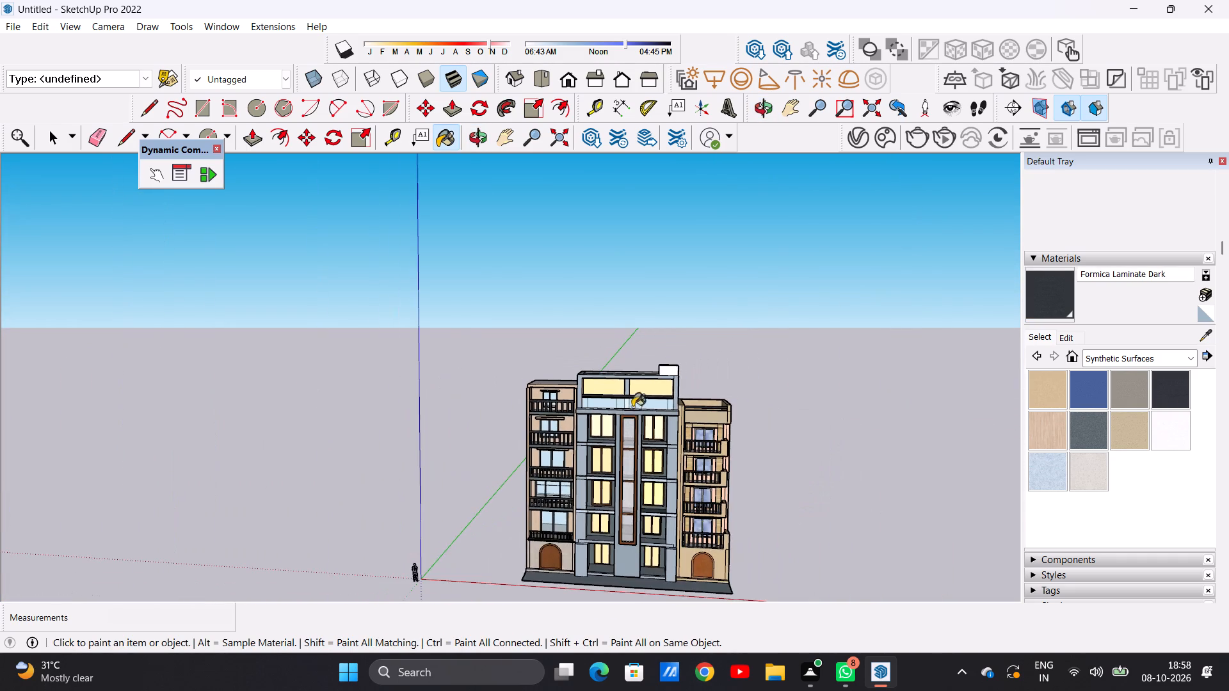
# Paint the taller wing's blank outer side wall with Quartz Light Brown.
pyautogui.scroll(-1, 632, 407)
pyautogui.moveTo(599, 417); pyautogui.dragTo(767, 456, button='middle')
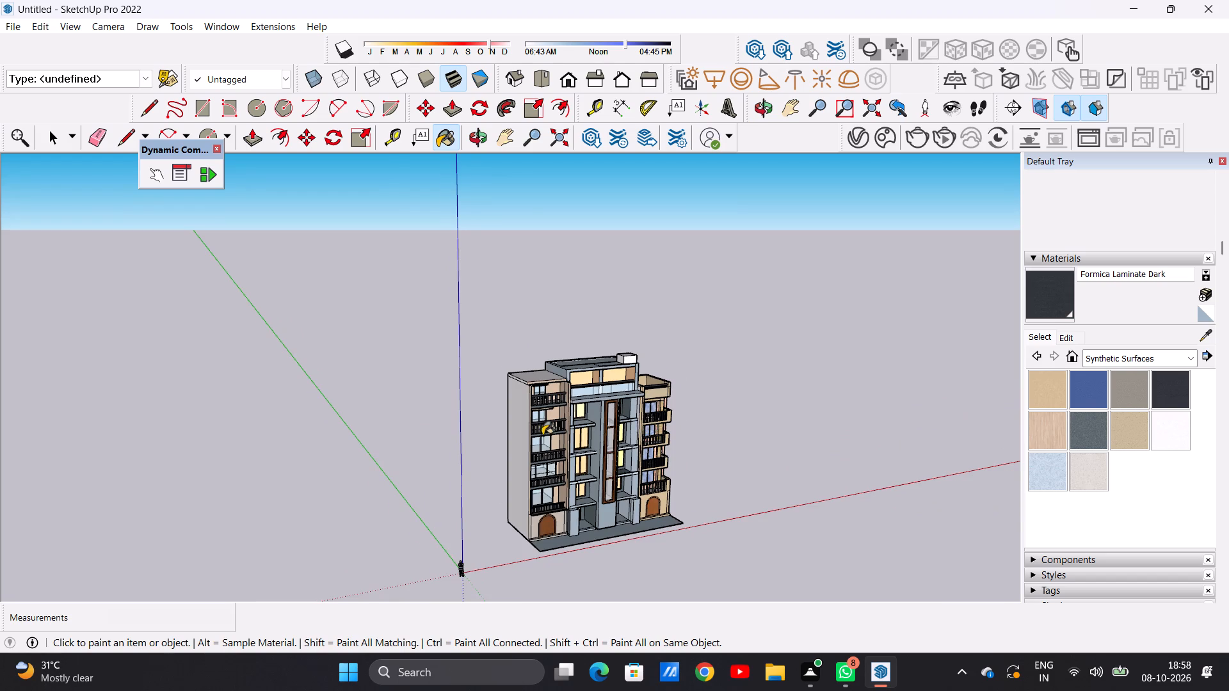
pyautogui.scroll(5, 542, 435)
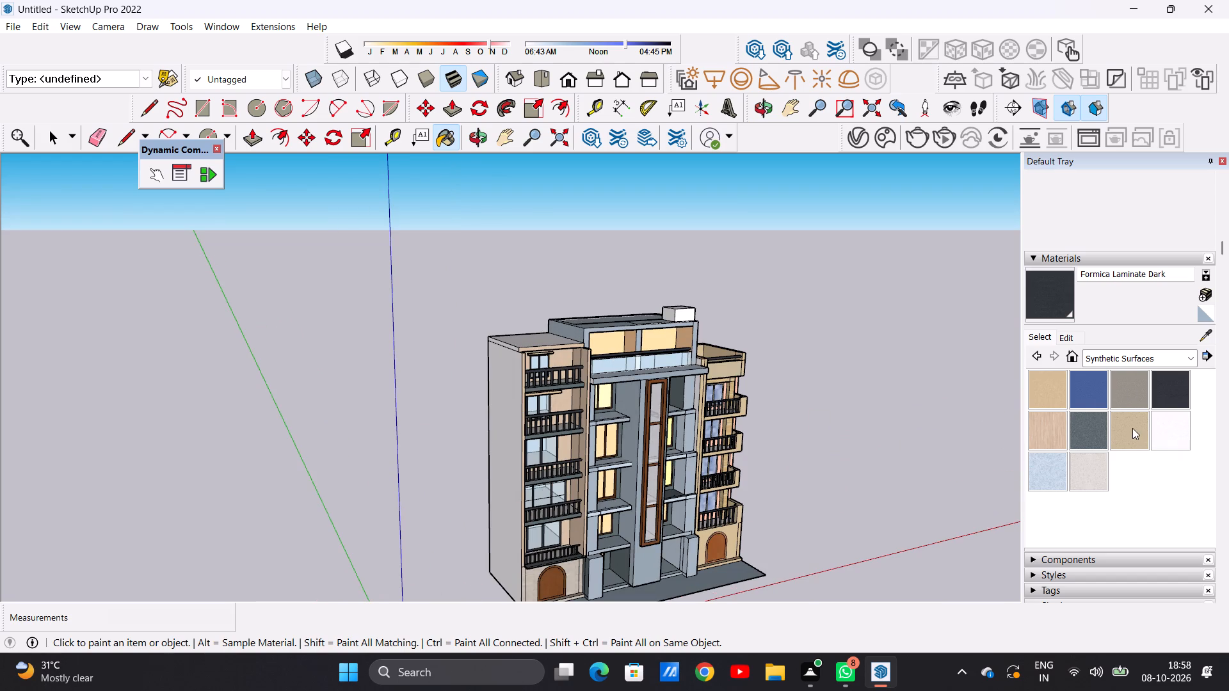
pyautogui.click(1132, 428)
pyautogui.scroll(2, 472, 415)
pyautogui.scroll(-1, 472, 415)
pyautogui.scroll(4, 472, 415)
pyautogui.click(512, 392)
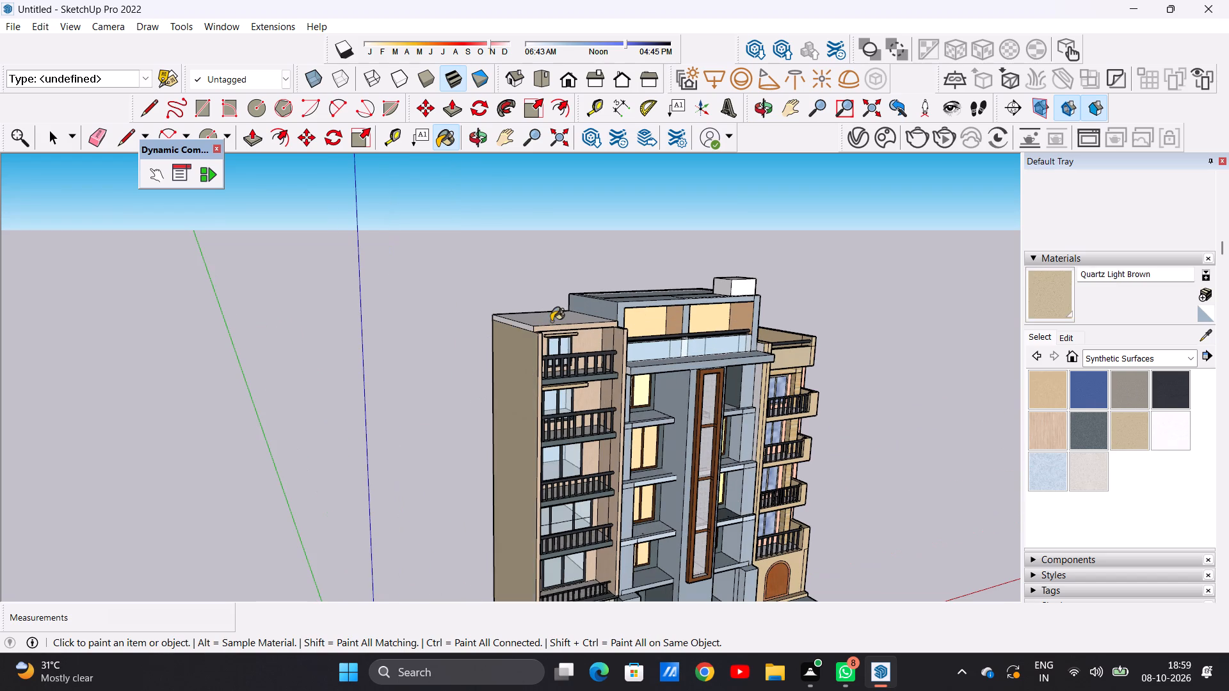
# Paint the taller wing's roof top, white roof slab edges and rear wall with Quartz Light Brown.
pyautogui.click(542, 321)
pyautogui.scroll(14, 542, 324)
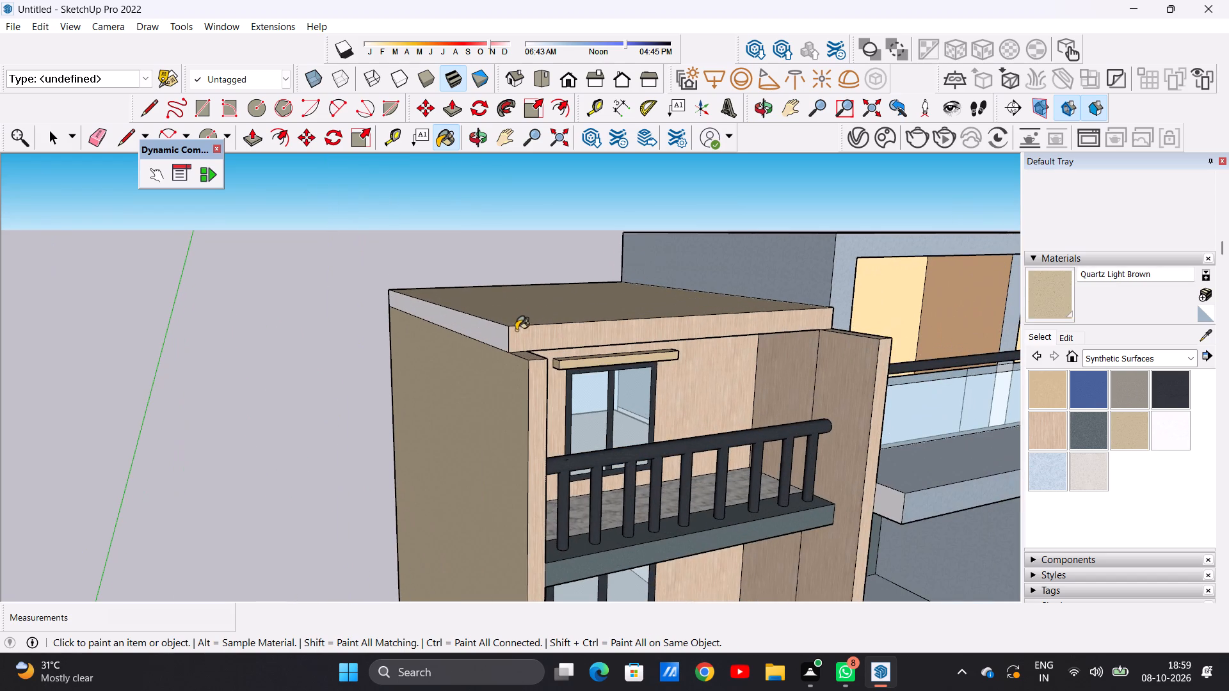
pyautogui.click(502, 335)
pyautogui.scroll(-11, 572, 334)
pyautogui.moveTo(478, 347); pyautogui.dragTo(913, 347, button='middle')
pyautogui.scroll(5, 466, 360)
pyautogui.click(481, 335)
pyautogui.scroll(10, 507, 293)
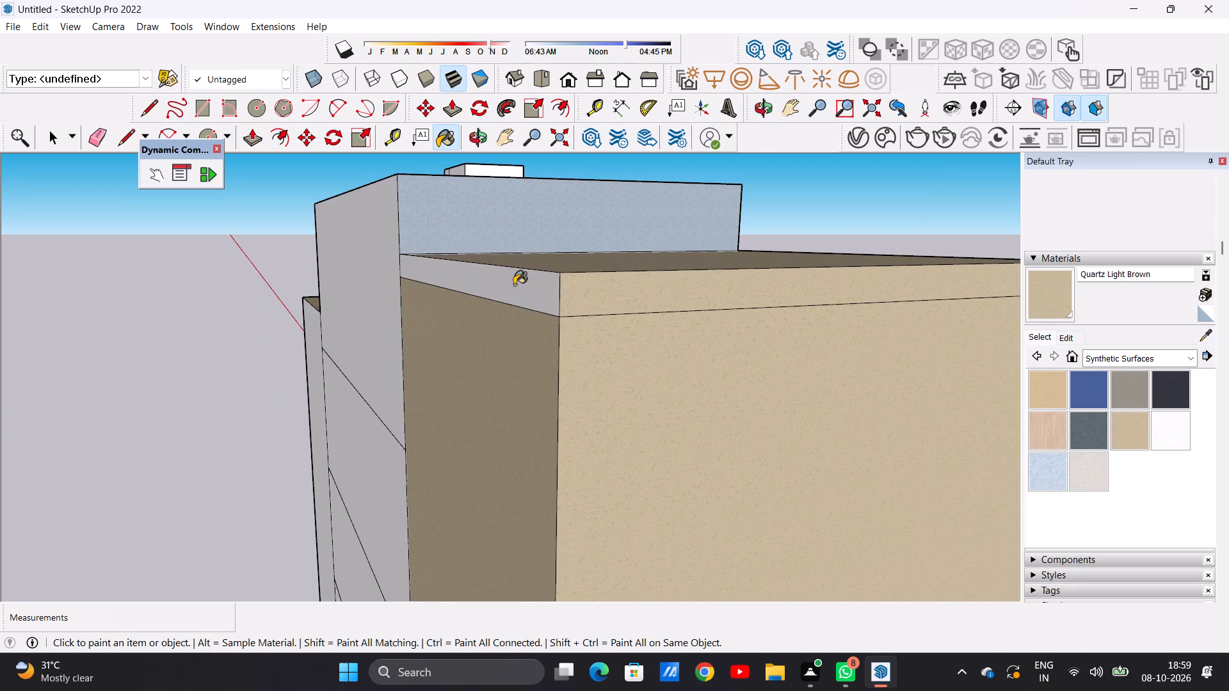
pyautogui.click(514, 285)
# Paint the rear wall bands of the central block and the shorter wing's rear wall with Quartz Light Brown.
pyautogui.click(371, 280)
pyautogui.scroll(-15, 464, 326)
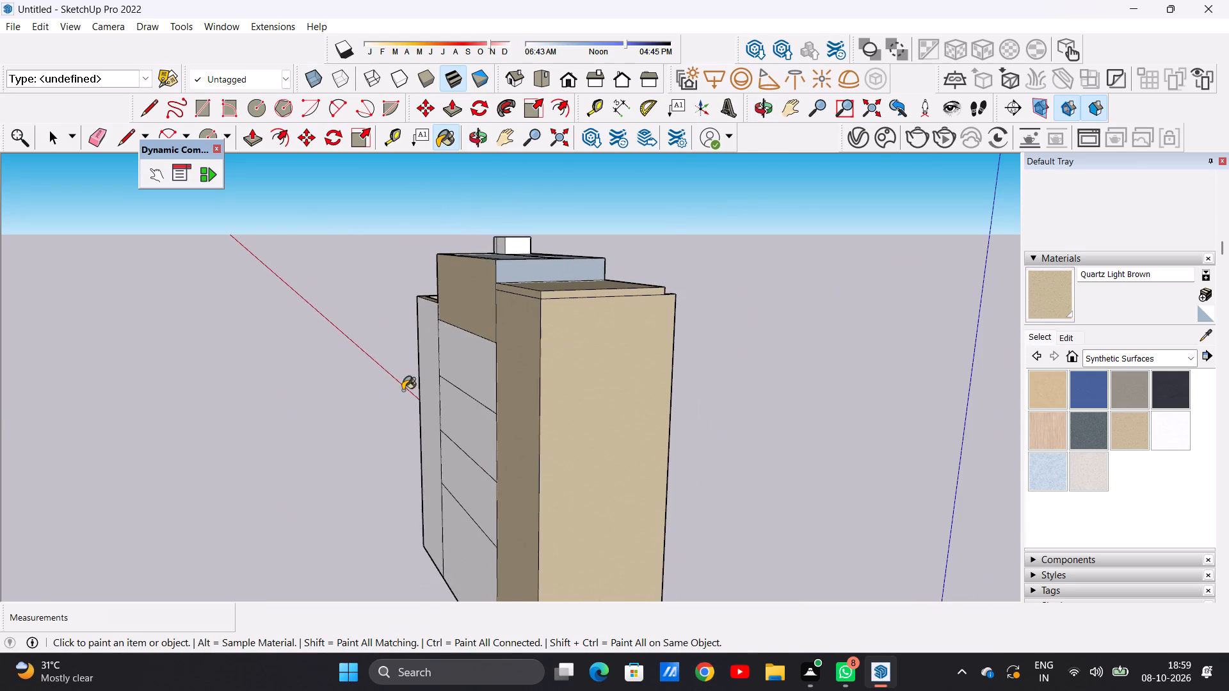
pyautogui.moveTo(515, 402); pyautogui.dragTo(663, 417, button='middle')
pyautogui.scroll(5, 524, 413)
pyautogui.click(542, 376)
pyautogui.click(536, 445)
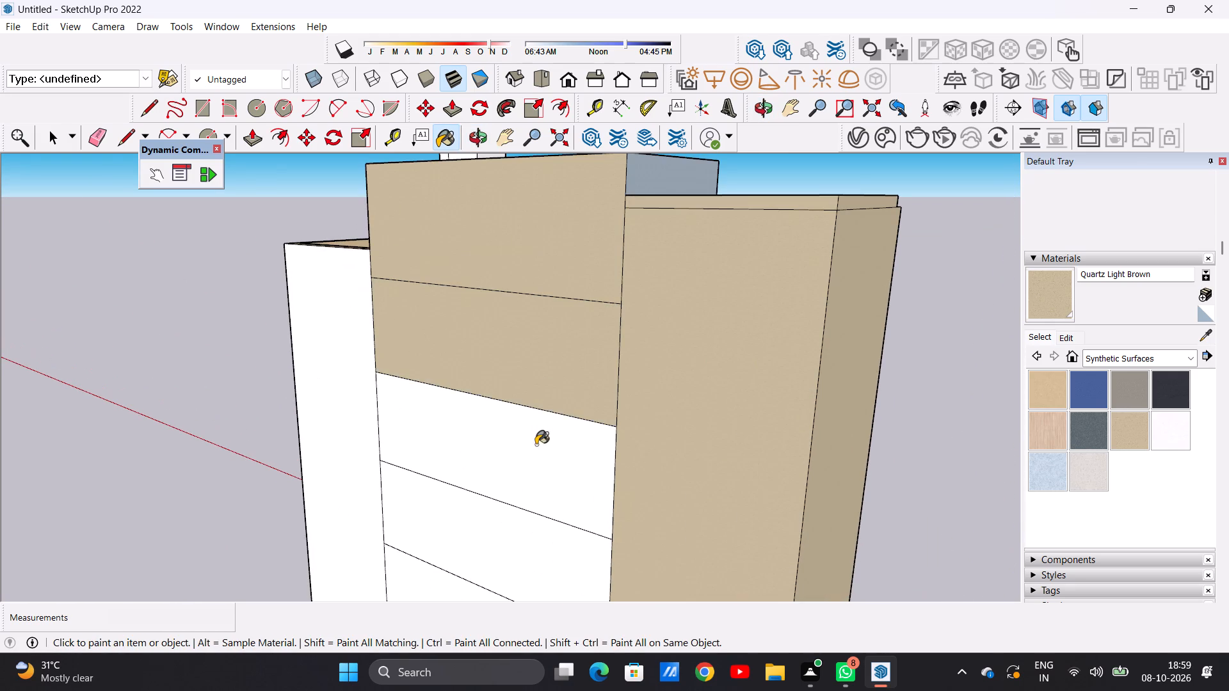
pyautogui.click(482, 541)
pyautogui.scroll(-8, 495, 354)
pyautogui.scroll(5, 460, 519)
pyautogui.click(477, 504)
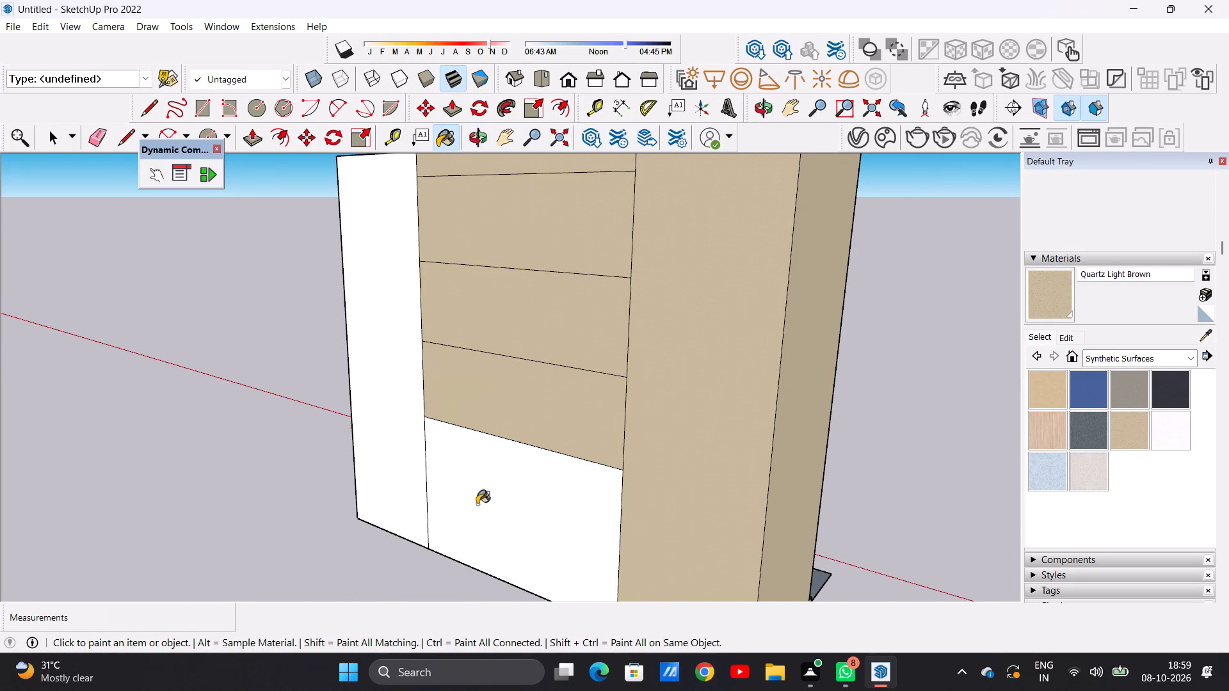
pyautogui.click(389, 468)
# Paint the top and all sides of the white box on the central block's roof with Formica Speckled Grey.
pyautogui.scroll(-12, 390, 469)
pyautogui.moveTo(574, 453); pyautogui.dragTo(510, 416, button='middle')
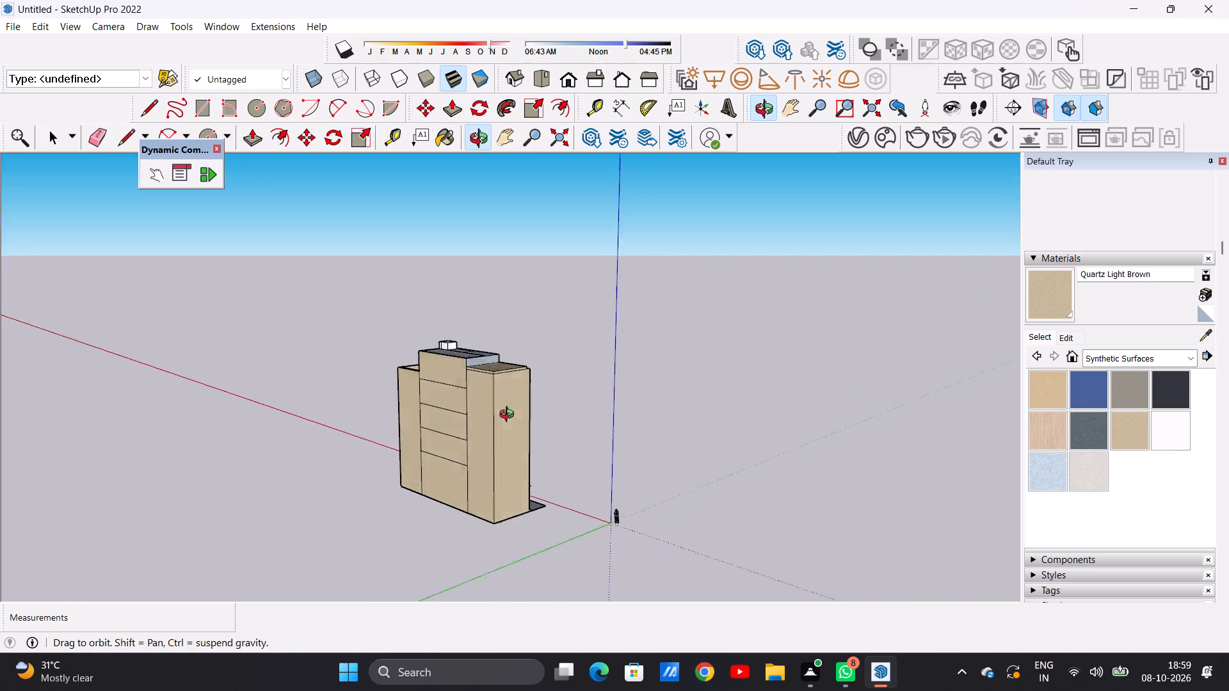
pyautogui.moveTo(510, 416); pyautogui.dragTo(218, 370, button='middle')
pyautogui.moveTo(782, 491); pyautogui.dragTo(405, 477, button='middle')
pyautogui.scroll(3, 619, 349)
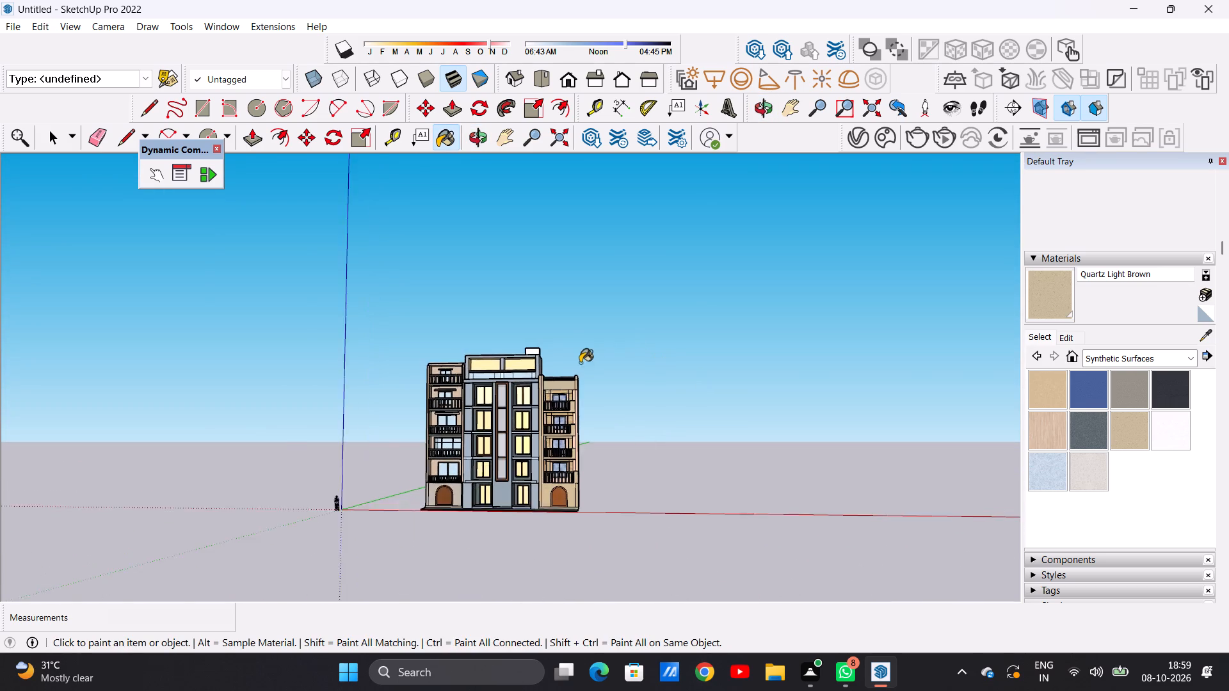
pyautogui.scroll(5, 580, 363)
pyautogui.moveTo(518, 381); pyautogui.dragTo(518, 520, button='middle')
pyautogui.scroll(9, 524, 322)
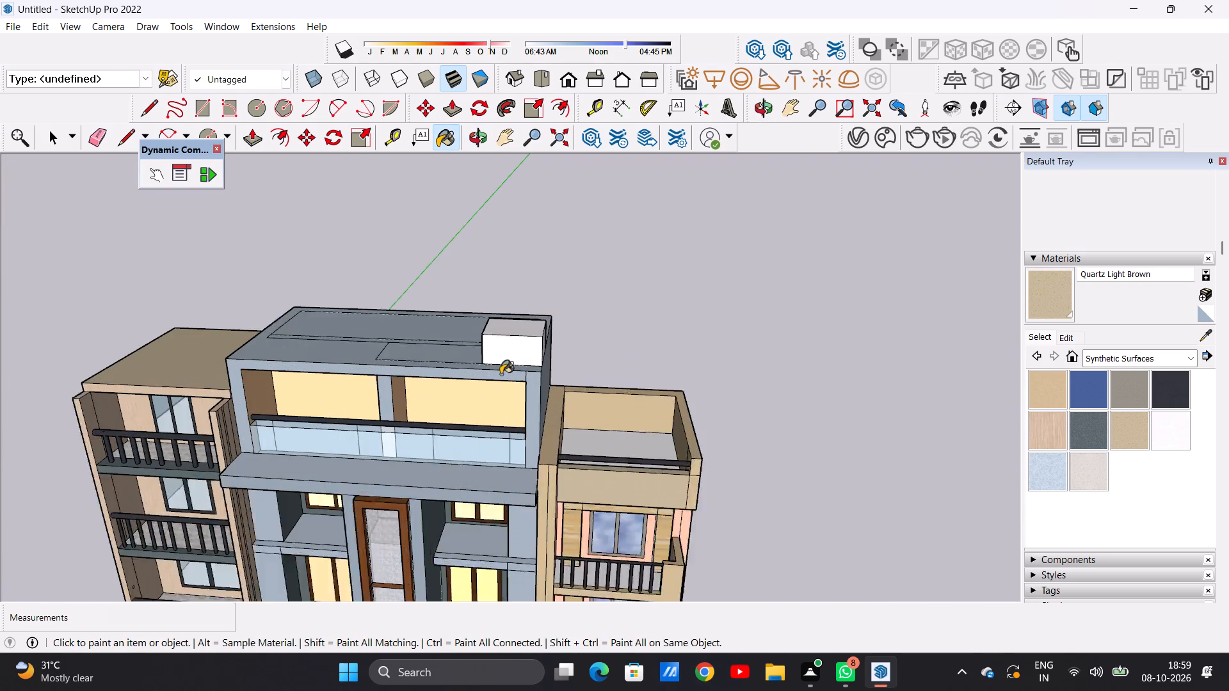
pyautogui.scroll(2, 501, 374)
pyautogui.click(1086, 427)
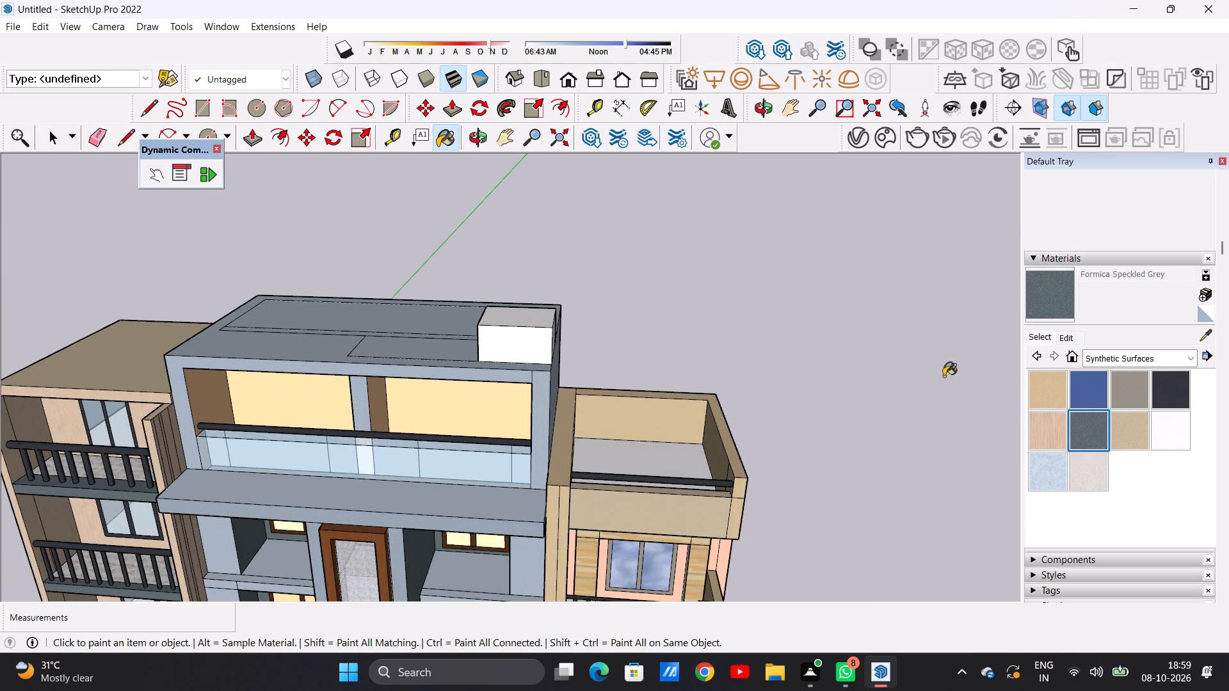
pyautogui.scroll(3, 608, 339)
pyautogui.scroll(-1, 607, 339)
pyautogui.scroll(9, 607, 339)
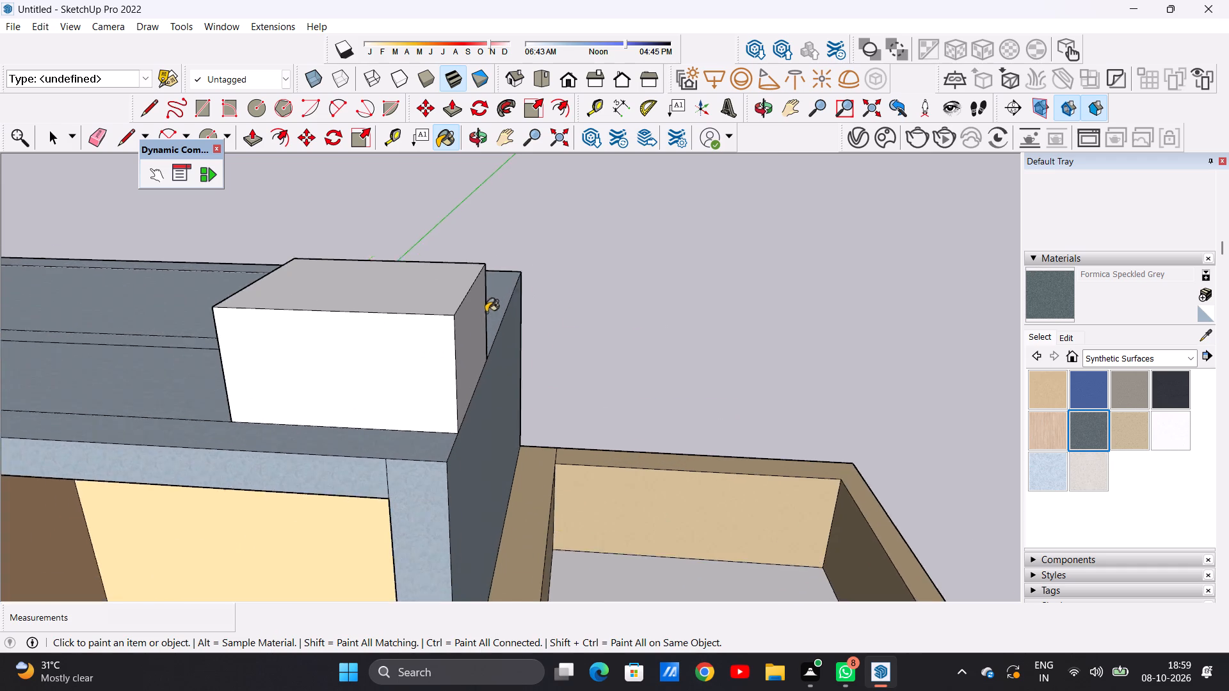
pyautogui.scroll(2, 486, 312)
pyautogui.click(461, 317)
pyautogui.click(413, 296)
pyautogui.click(375, 342)
pyautogui.scroll(-11, 554, 334)
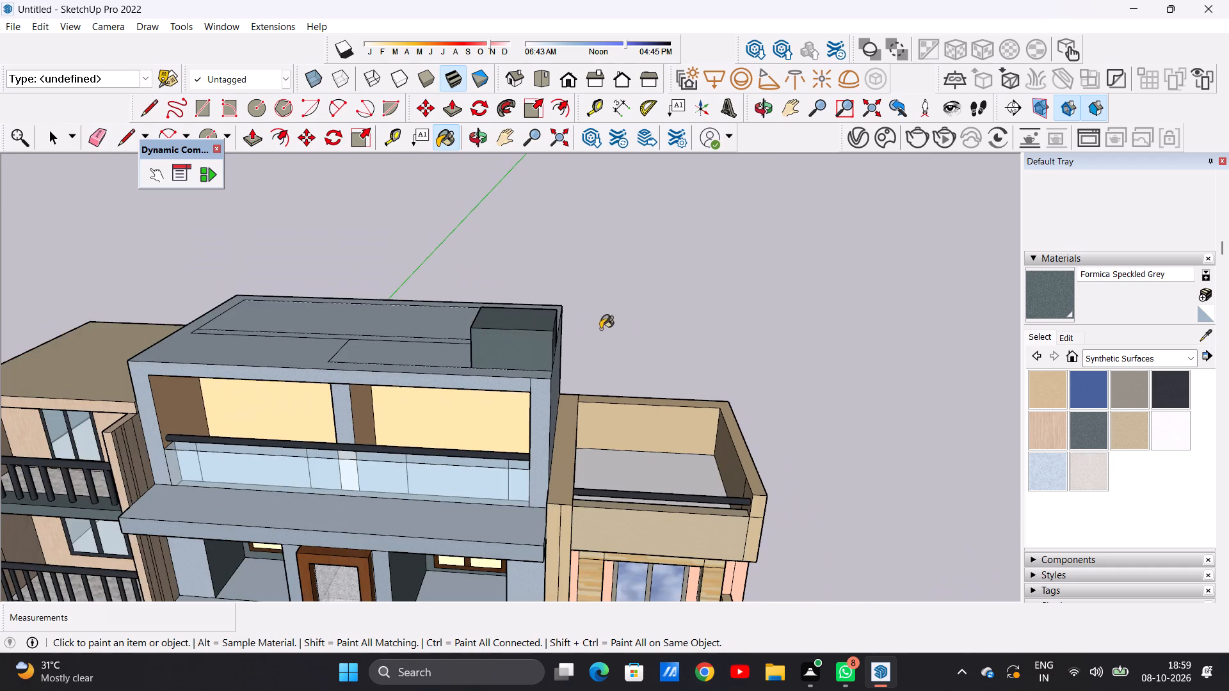
pyautogui.moveTo(487, 333); pyautogui.dragTo(686, 318, button='middle')
pyautogui.scroll(10, 524, 341)
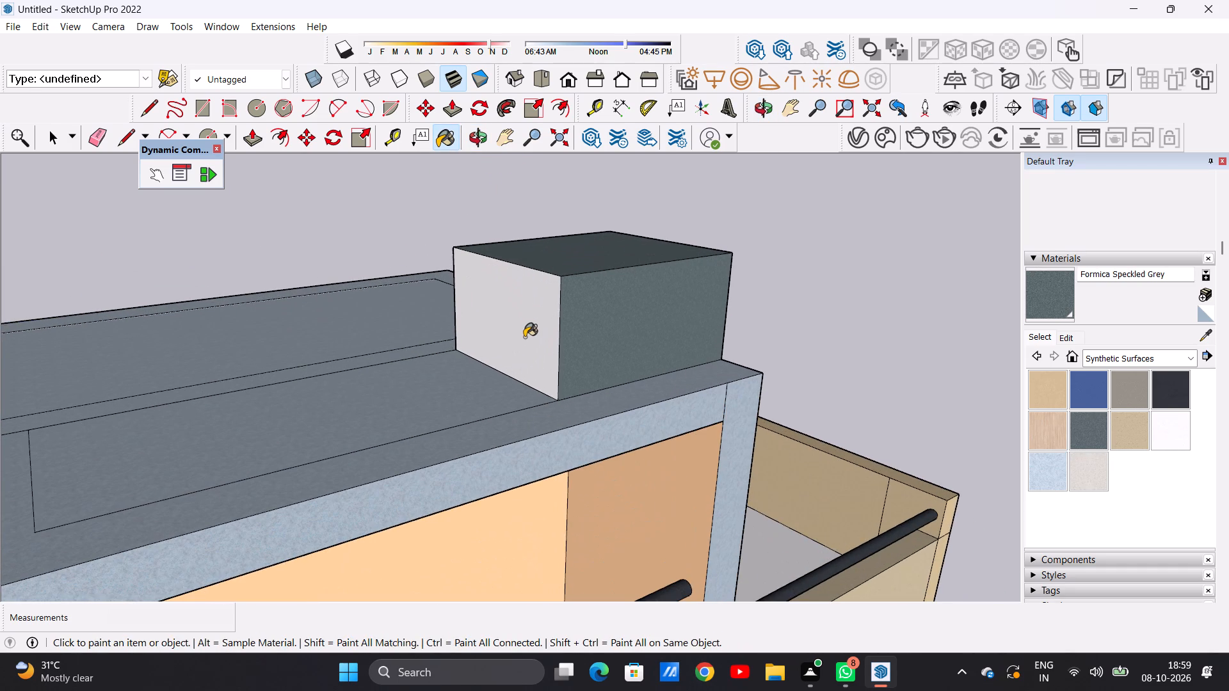
pyautogui.click(524, 337)
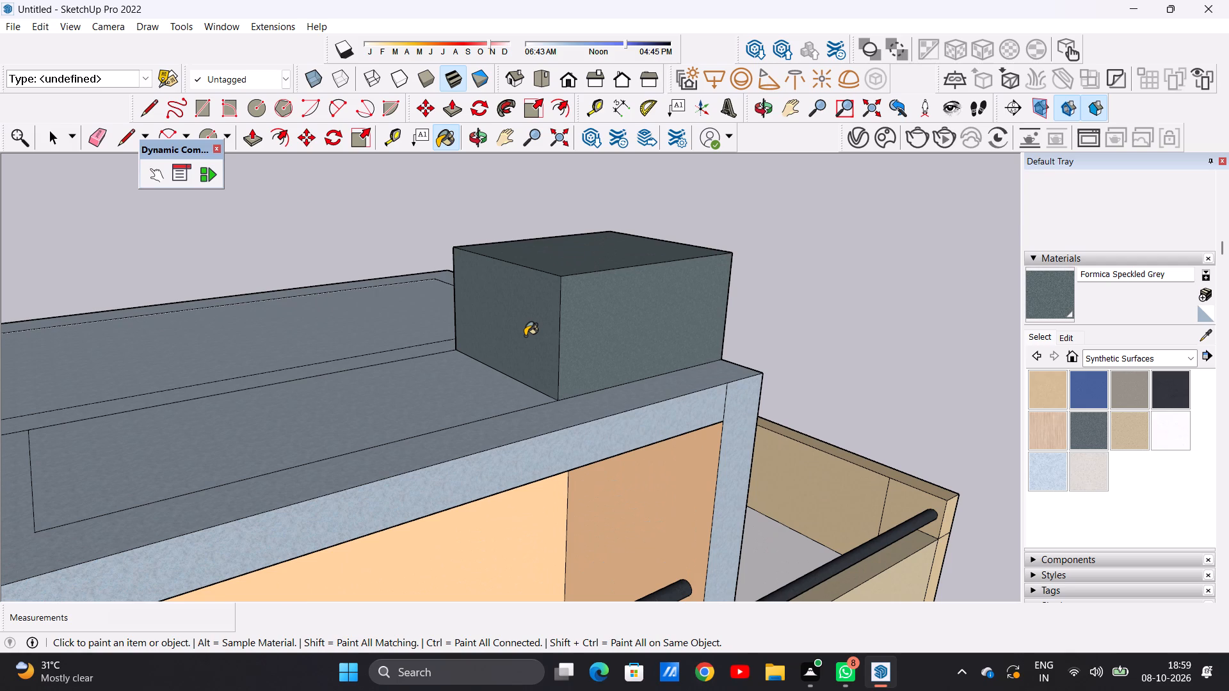
pyautogui.moveTo(478, 300); pyautogui.dragTo(771, 337, button='middle')
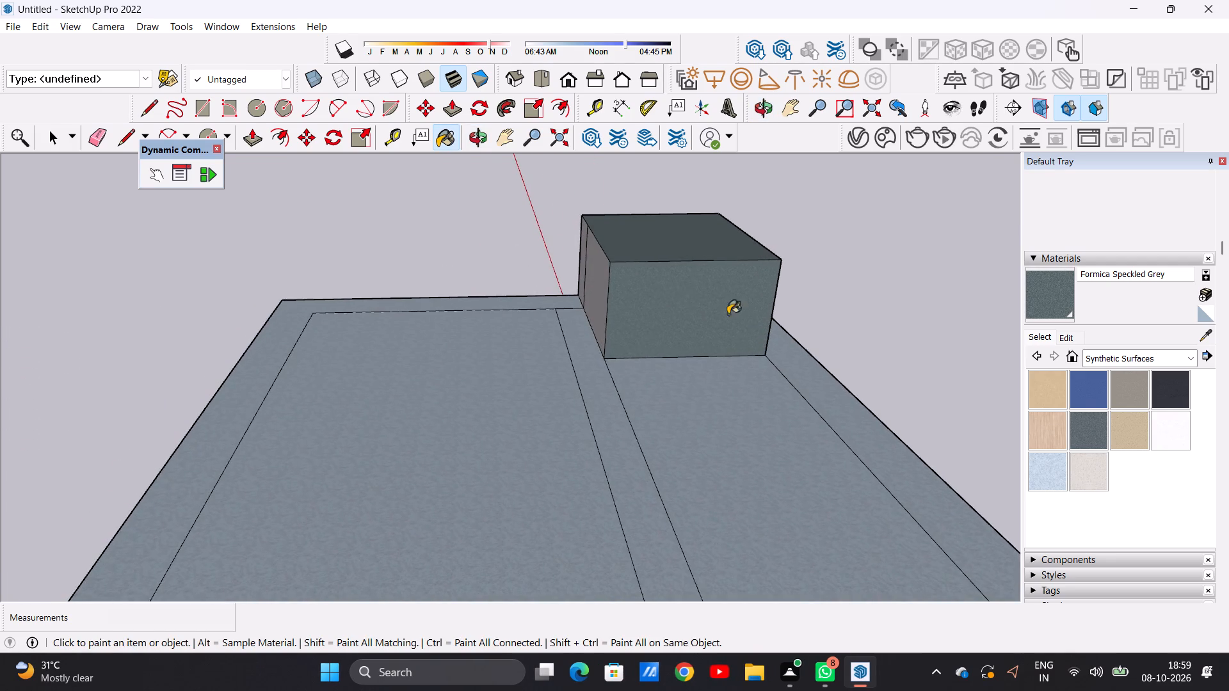
pyautogui.scroll(11, 634, 299)
pyautogui.click(614, 248)
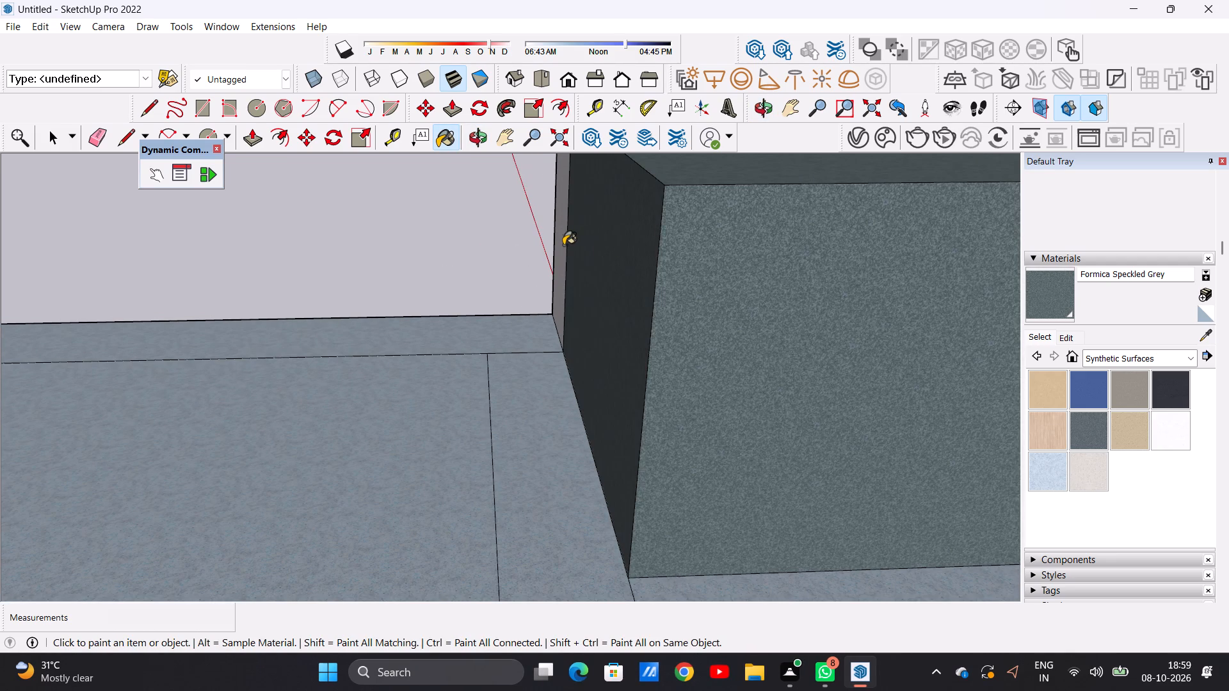
pyautogui.click(562, 245)
# Paint the shorter wing's narrow white side faces beside the central block, below and above the projecting ledge, with Formica Beige.
pyautogui.scroll(-20, 651, 424)
pyautogui.scroll(-9, 651, 424)
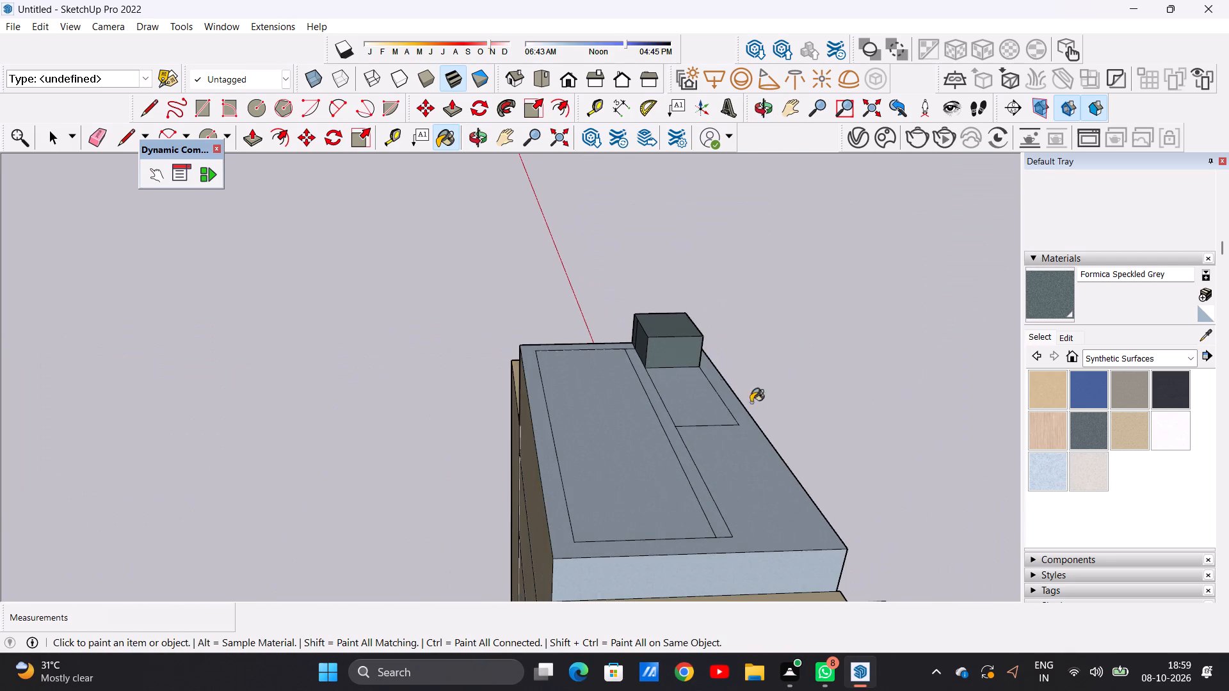
pyautogui.moveTo(728, 463); pyautogui.dragTo(454, 369, button='middle')
pyautogui.scroll(-4, 632, 469)
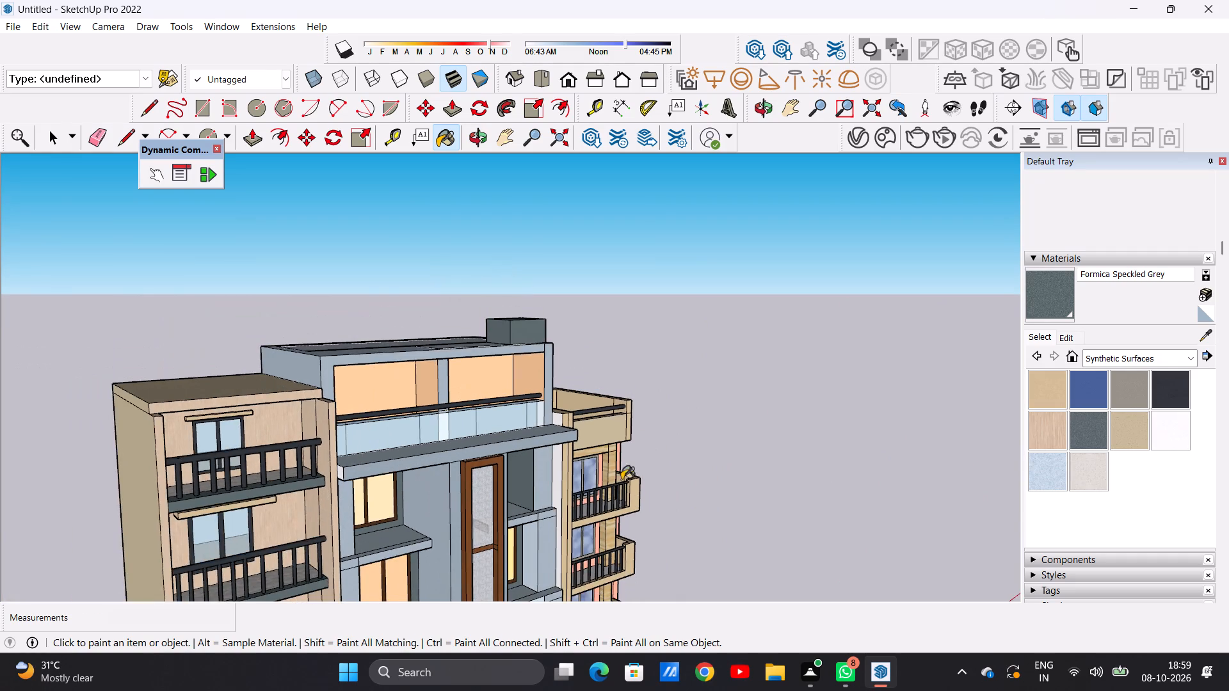
pyautogui.scroll(9, 562, 478)
pyautogui.click(1057, 377)
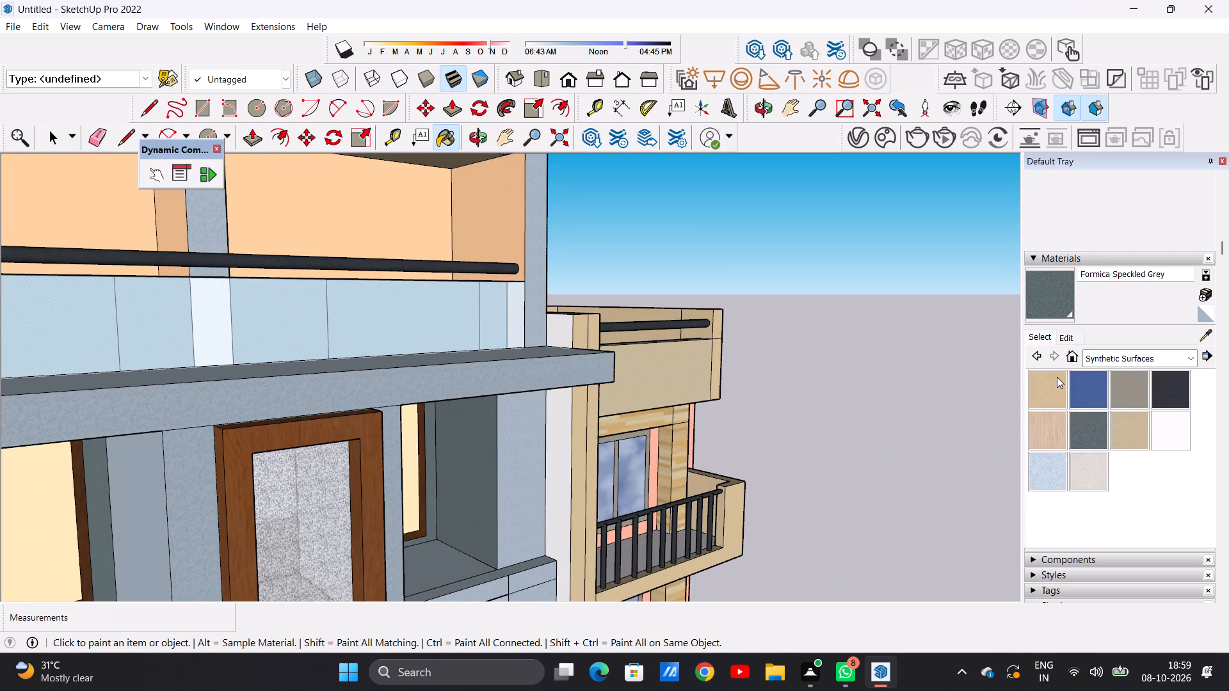
pyautogui.scroll(11, 554, 423)
pyautogui.click(560, 419)
pyautogui.scroll(-2, 558, 426)
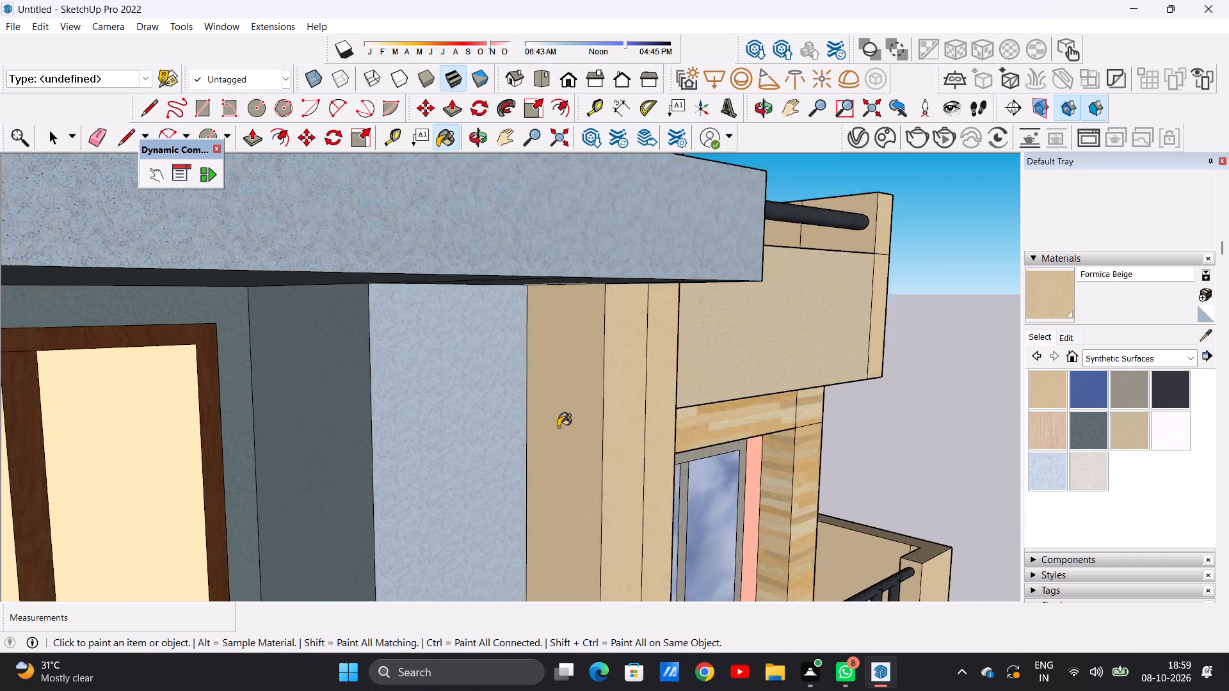
pyautogui.scroll(-10, 558, 427)
pyautogui.scroll(10, 572, 365)
pyautogui.click(565, 329)
pyautogui.scroll(-3, 545, 449)
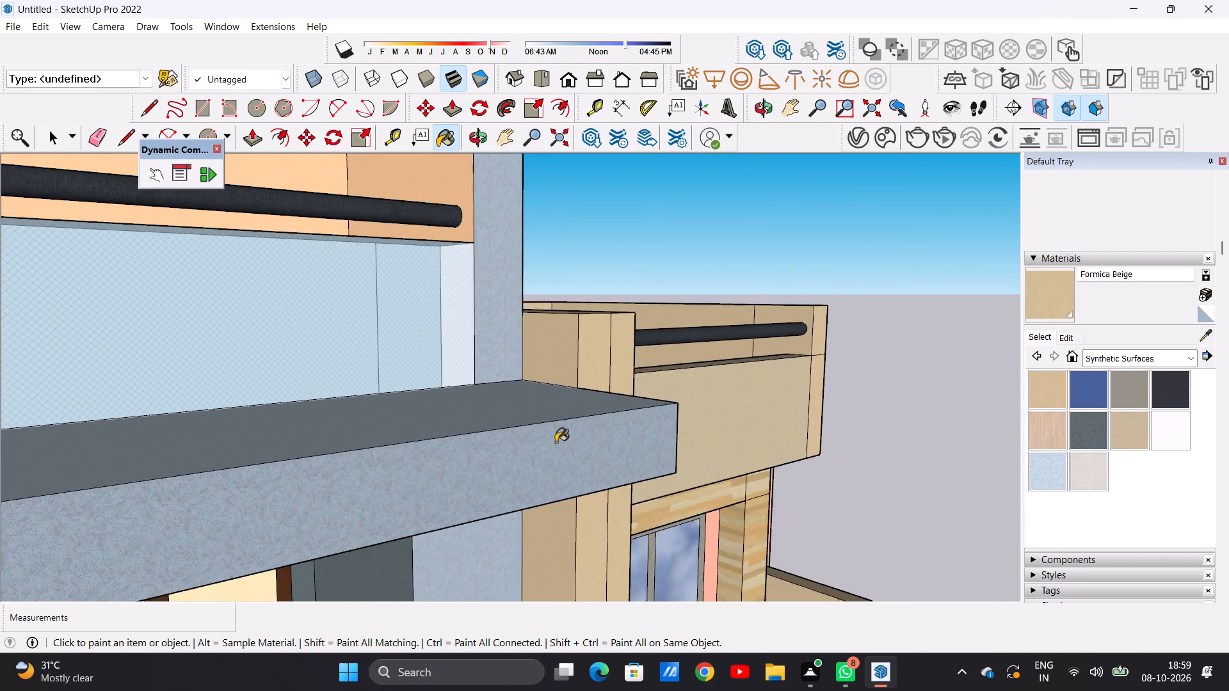
# Paint the white side faces of the central block's end wall and adjoining ground-floor pillar, beside the shorter wing, with Terrazzo Light Blue.
pyautogui.scroll(-20, 556, 442)
pyautogui.scroll(-14, 556, 442)
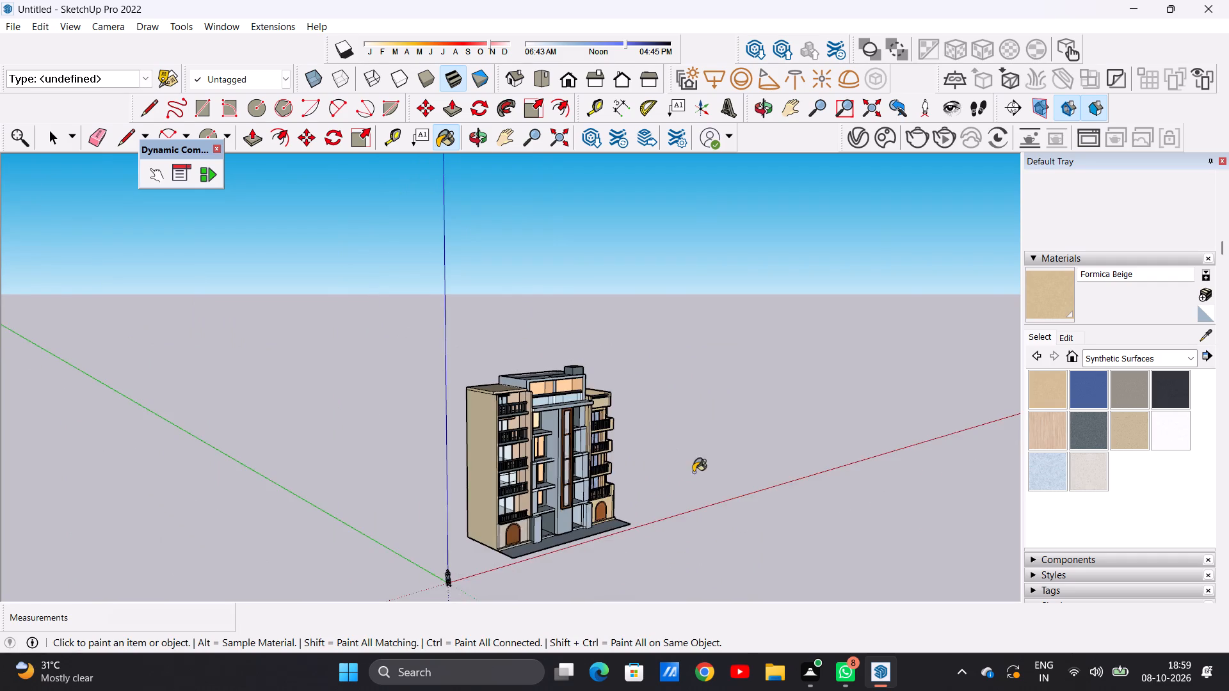
pyautogui.moveTo(693, 472); pyautogui.dragTo(309, 406, button='middle')
pyautogui.moveTo(663, 475); pyautogui.dragTo(480, 470, button='middle')
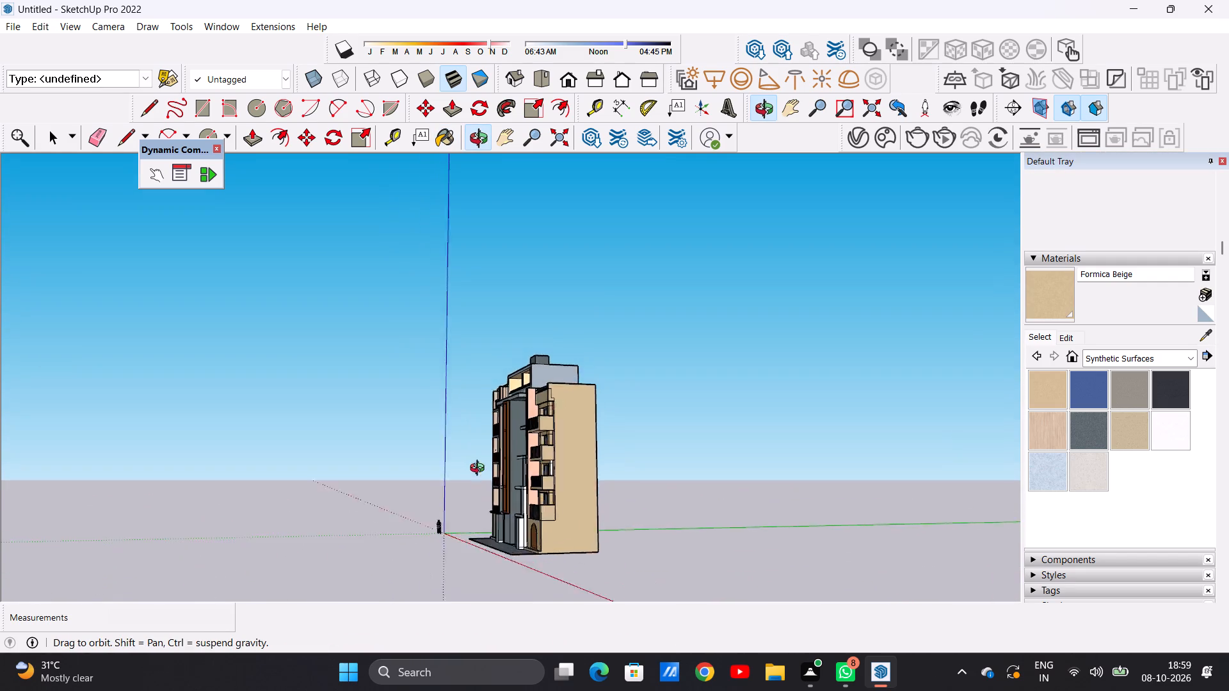
pyautogui.moveTo(480, 470); pyautogui.dragTo(570, 536, button='middle')
pyautogui.scroll(19, 563, 546)
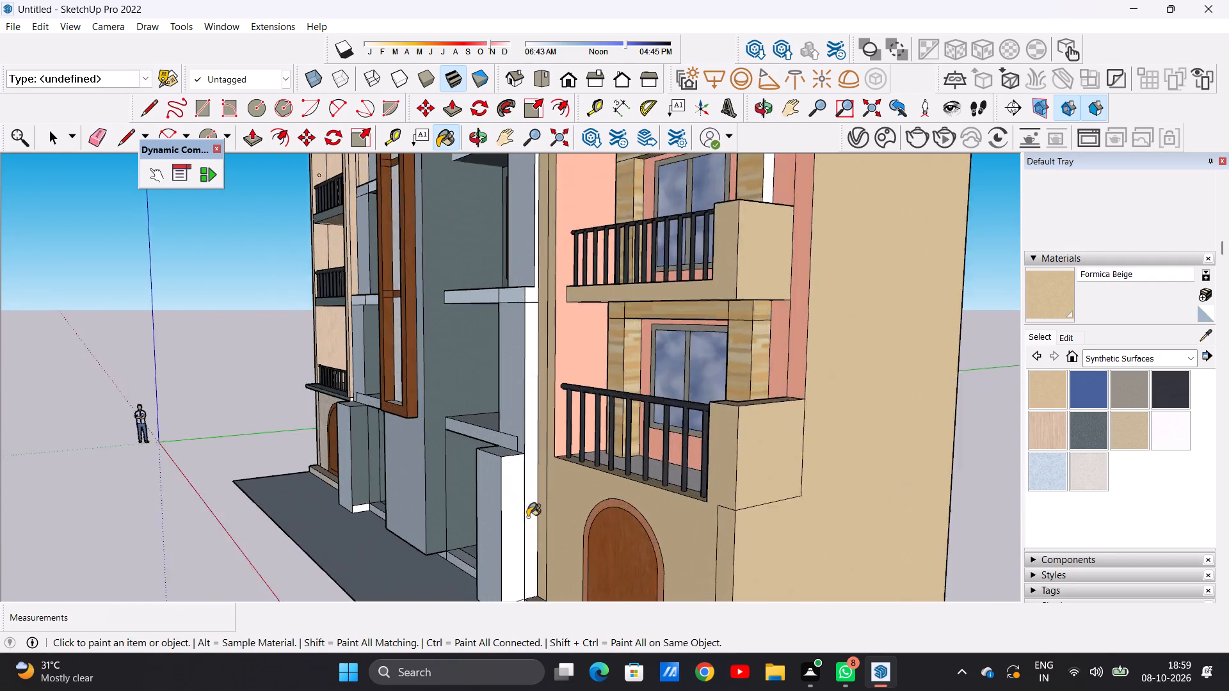
pyautogui.scroll(3, 527, 517)
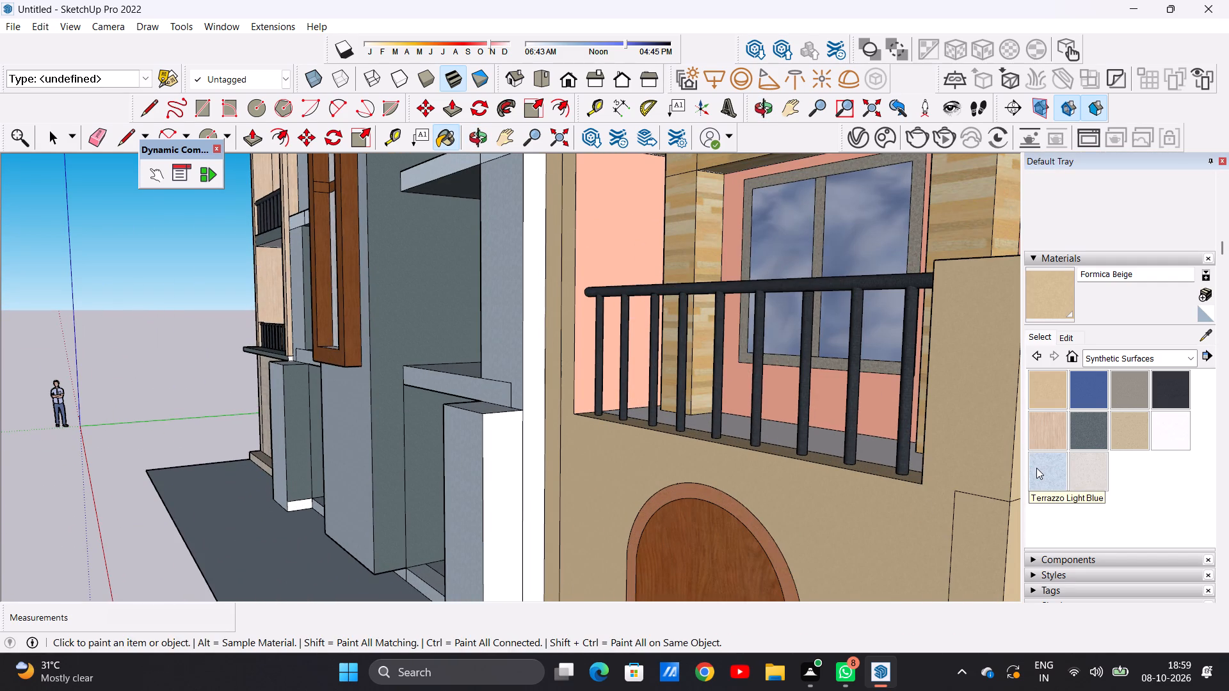
pyautogui.click(1036, 468)
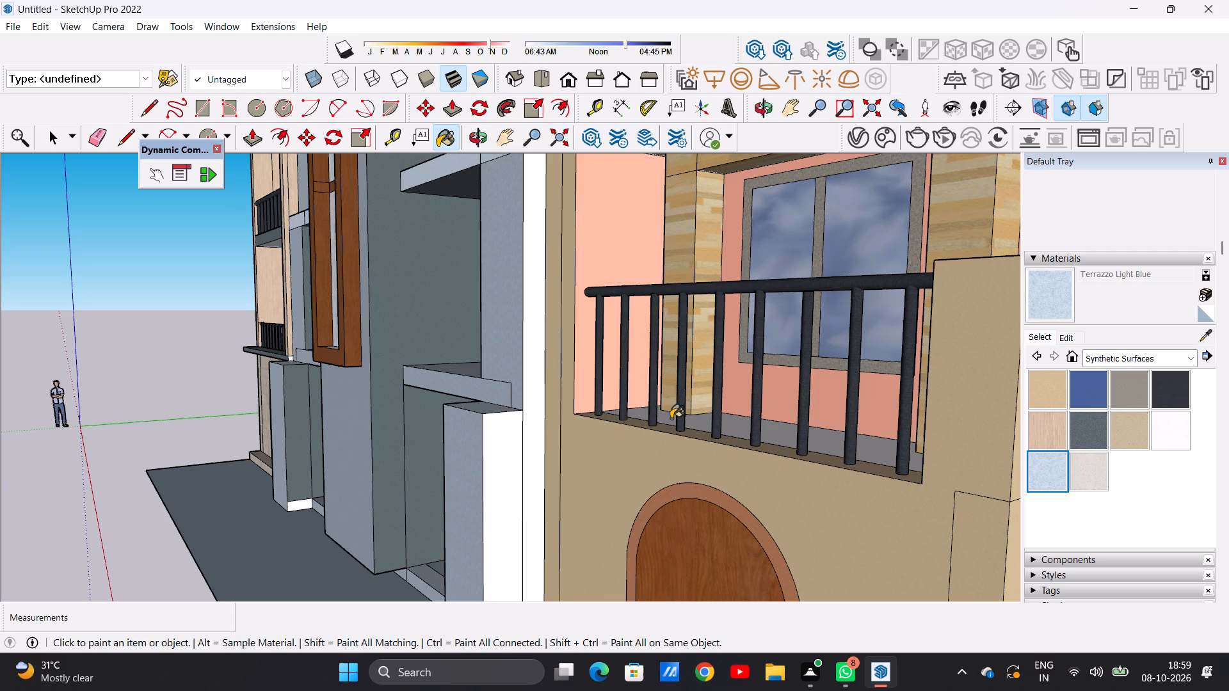
pyautogui.scroll(8, 549, 407)
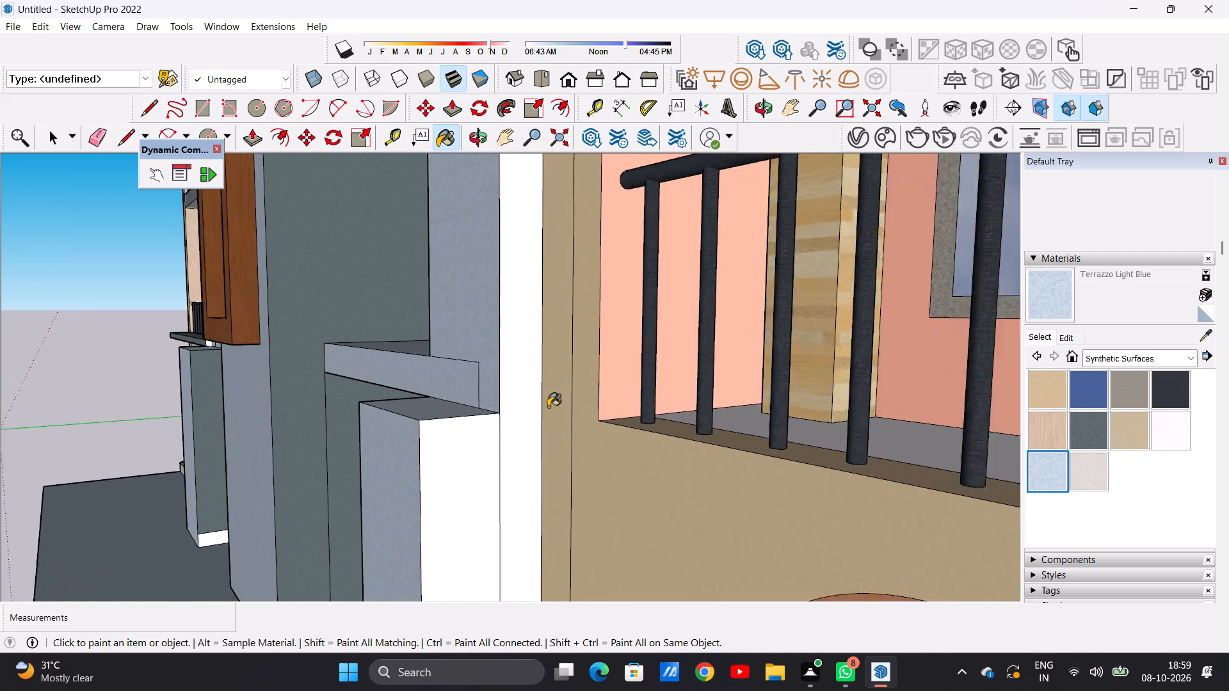
pyautogui.scroll(2, 548, 407)
pyautogui.click(491, 379)
pyautogui.click(426, 496)
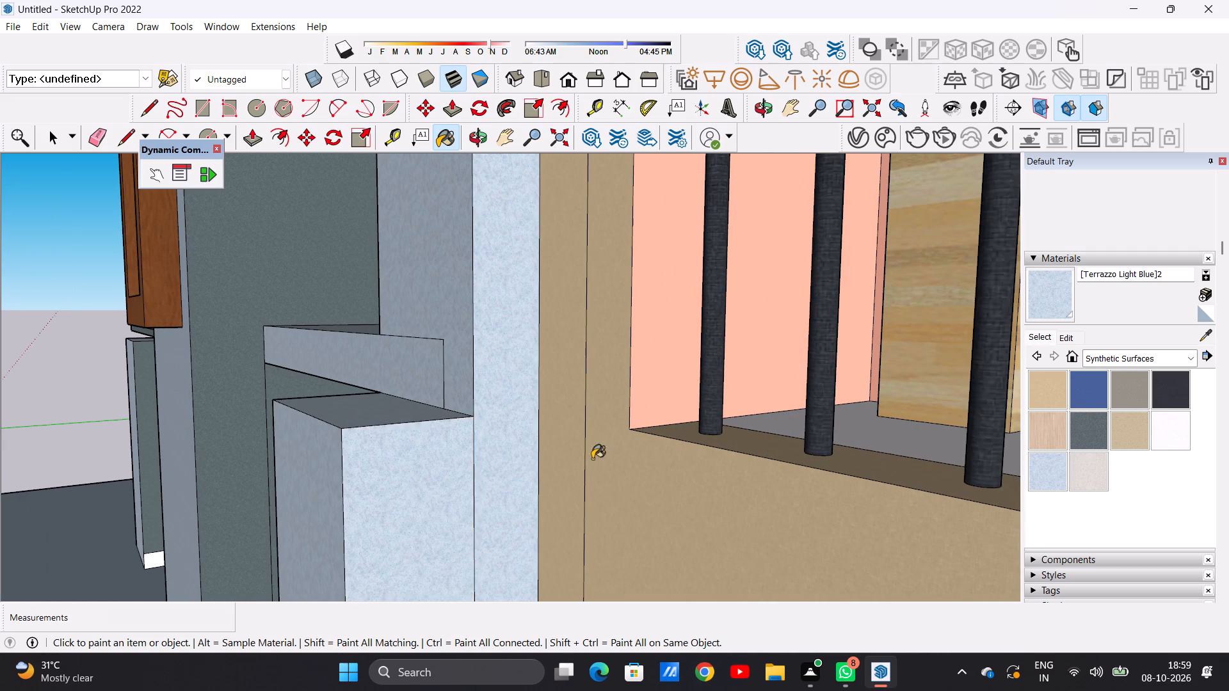
# Paint the white base faces of the central block's two ground-floor entrance pillars with Terrazzo Light Blue.
pyautogui.scroll(-20, 623, 443)
pyautogui.scroll(-7, 623, 443)
pyautogui.scroll(8, 614, 498)
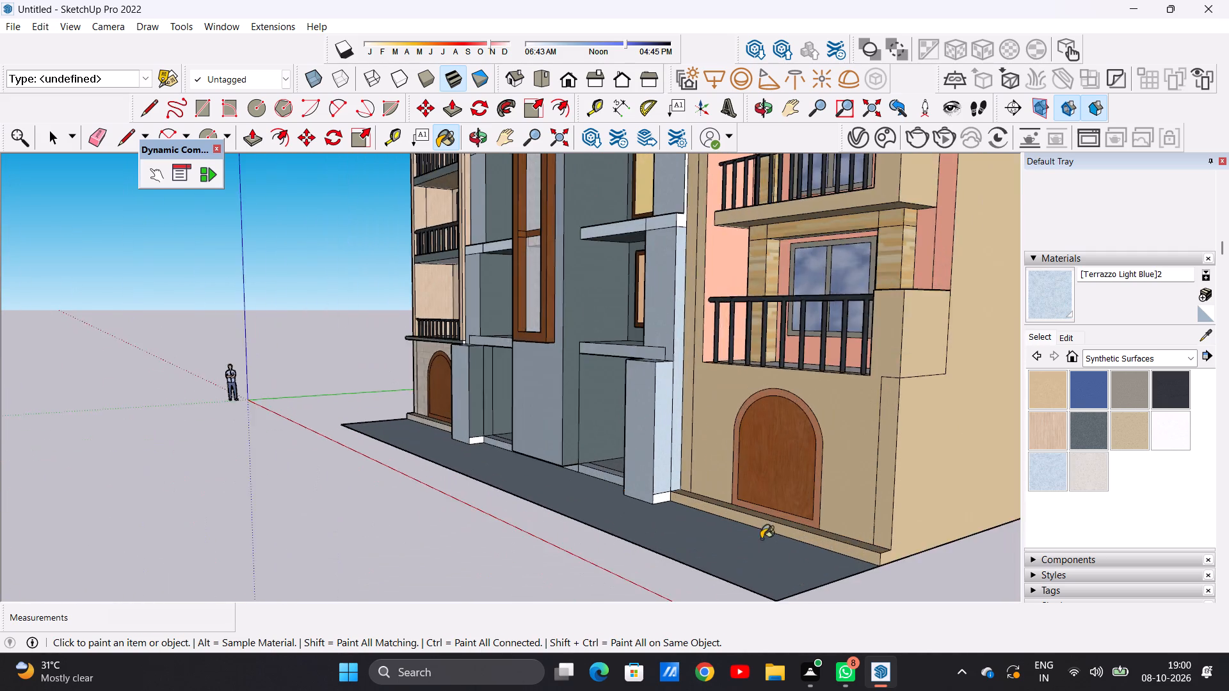
pyautogui.scroll(4, 761, 539)
pyautogui.scroll(4, 641, 511)
pyautogui.scroll(-1, 641, 511)
pyautogui.scroll(2, 641, 511)
pyautogui.click(586, 473)
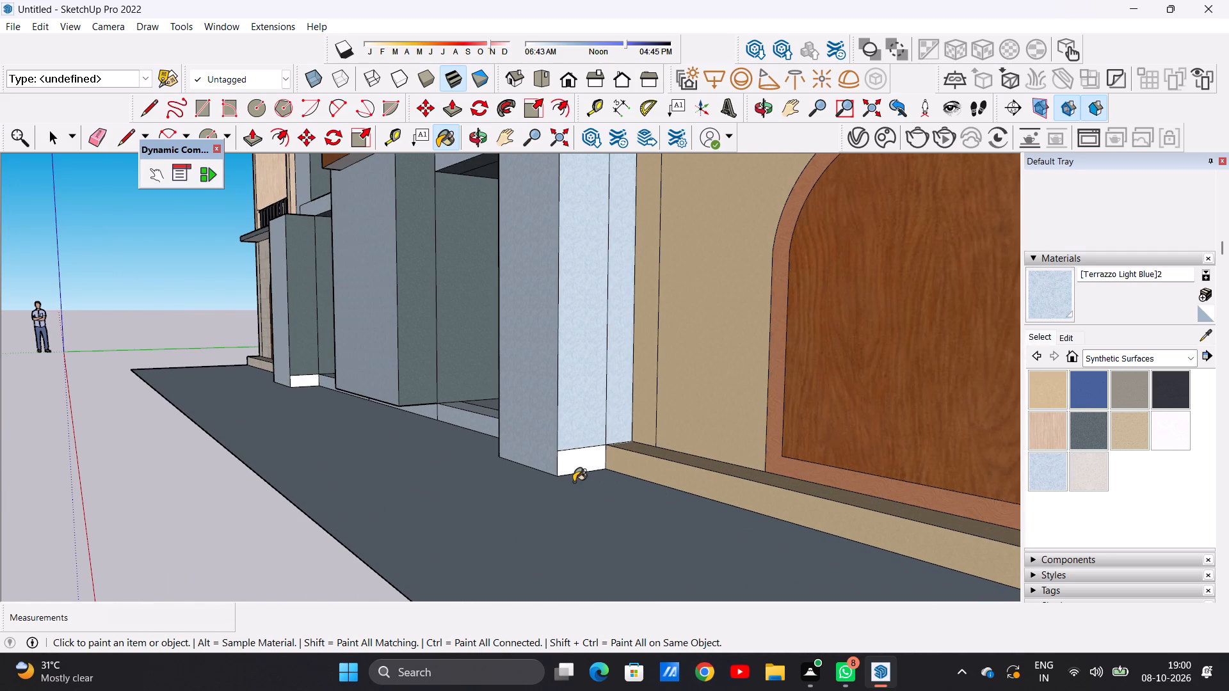
pyautogui.click(578, 464)
pyautogui.scroll(-18, 680, 538)
pyautogui.scroll(3, 549, 468)
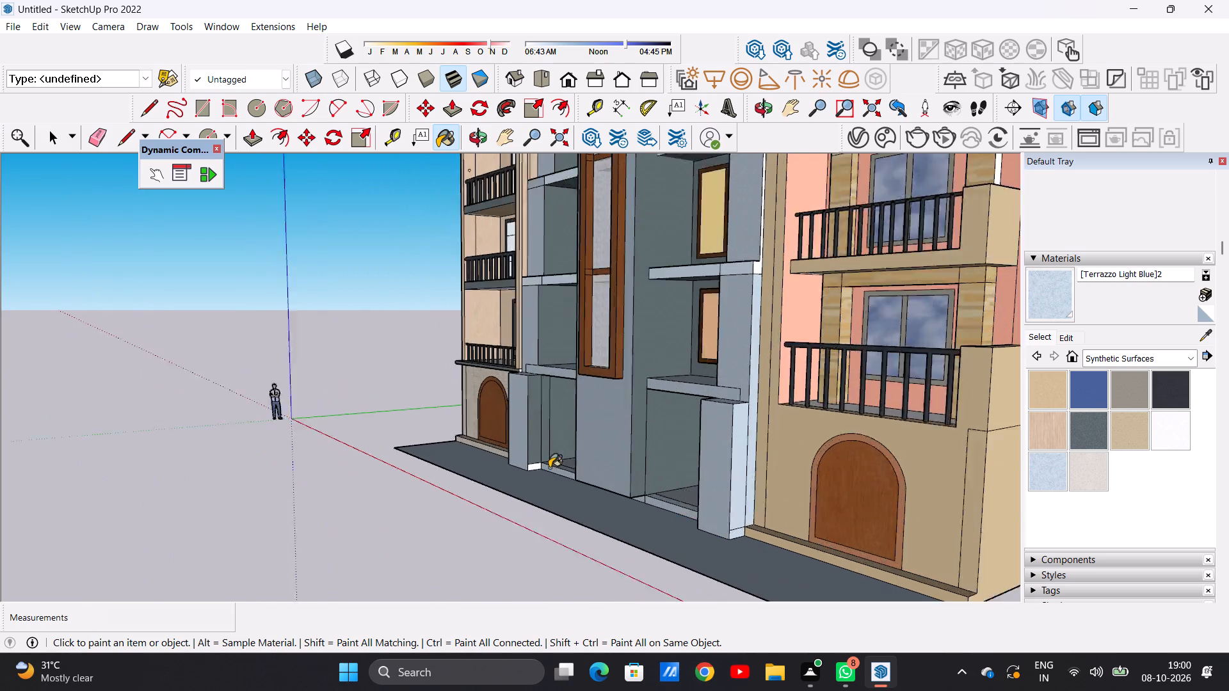
pyautogui.scroll(16, 549, 468)
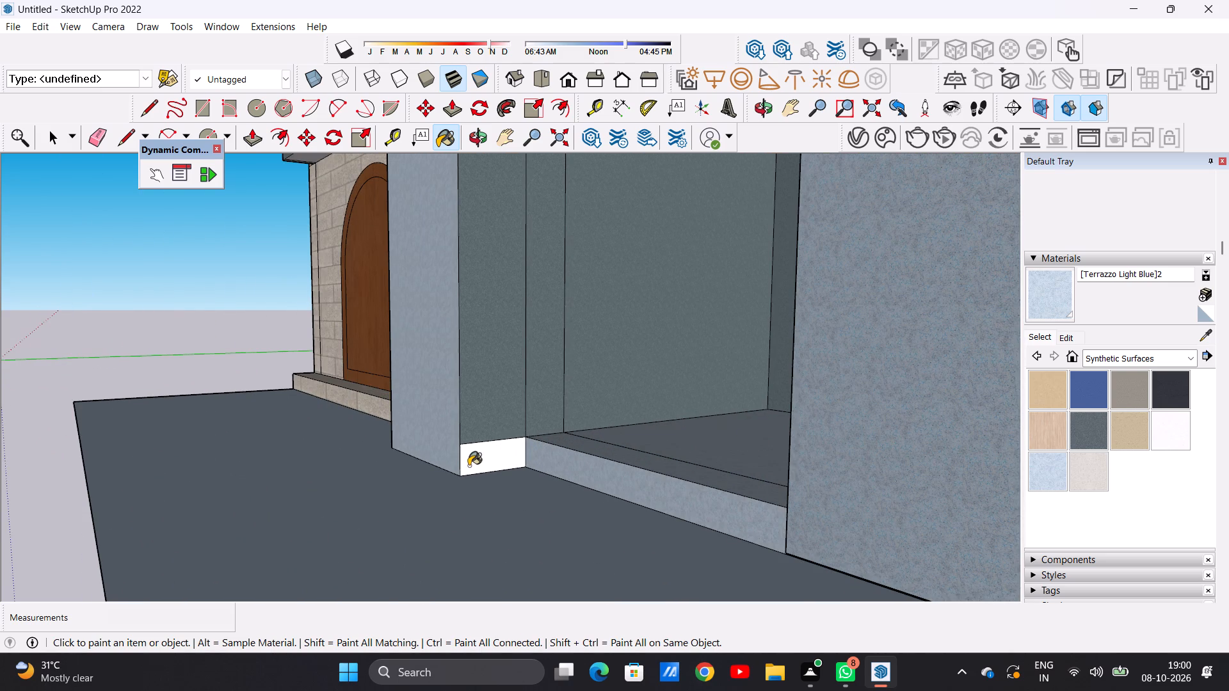
pyautogui.click(469, 466)
# Paint the white side faces of the wall strip beside the shorter wing's balcony window with Formica Beige.
pyautogui.scroll(-20, 709, 525)
pyautogui.scroll(-8, 709, 525)
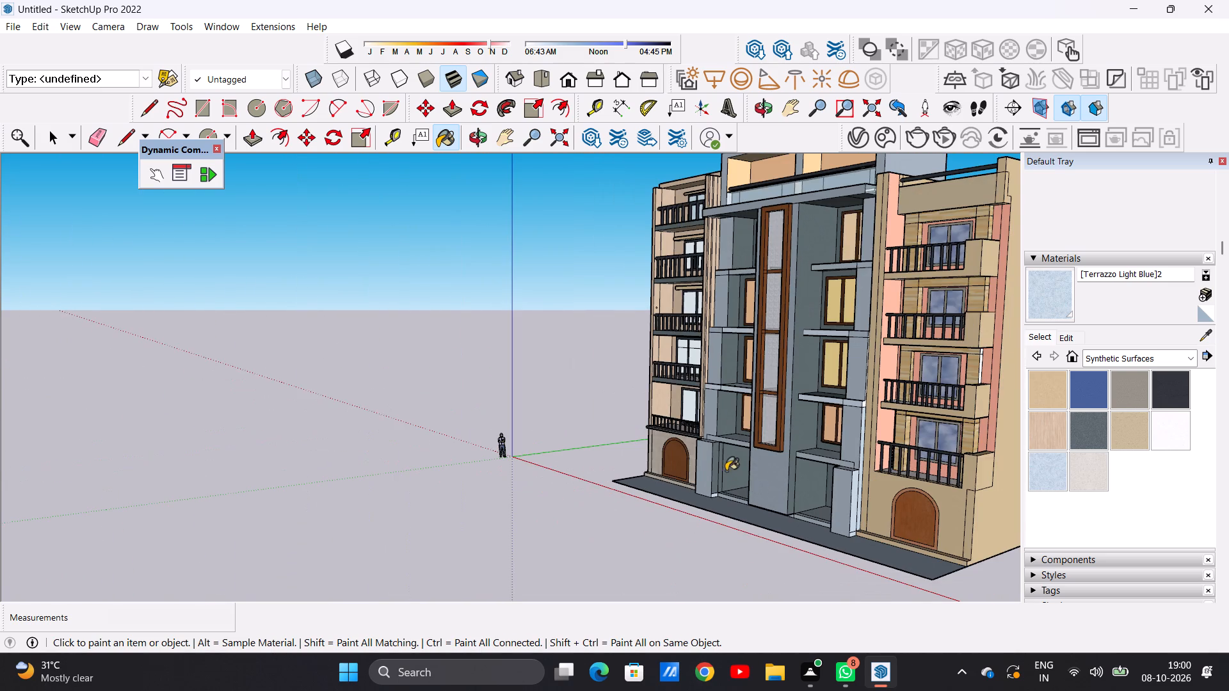
pyautogui.moveTo(726, 471); pyautogui.dragTo(663, 448, button='middle')
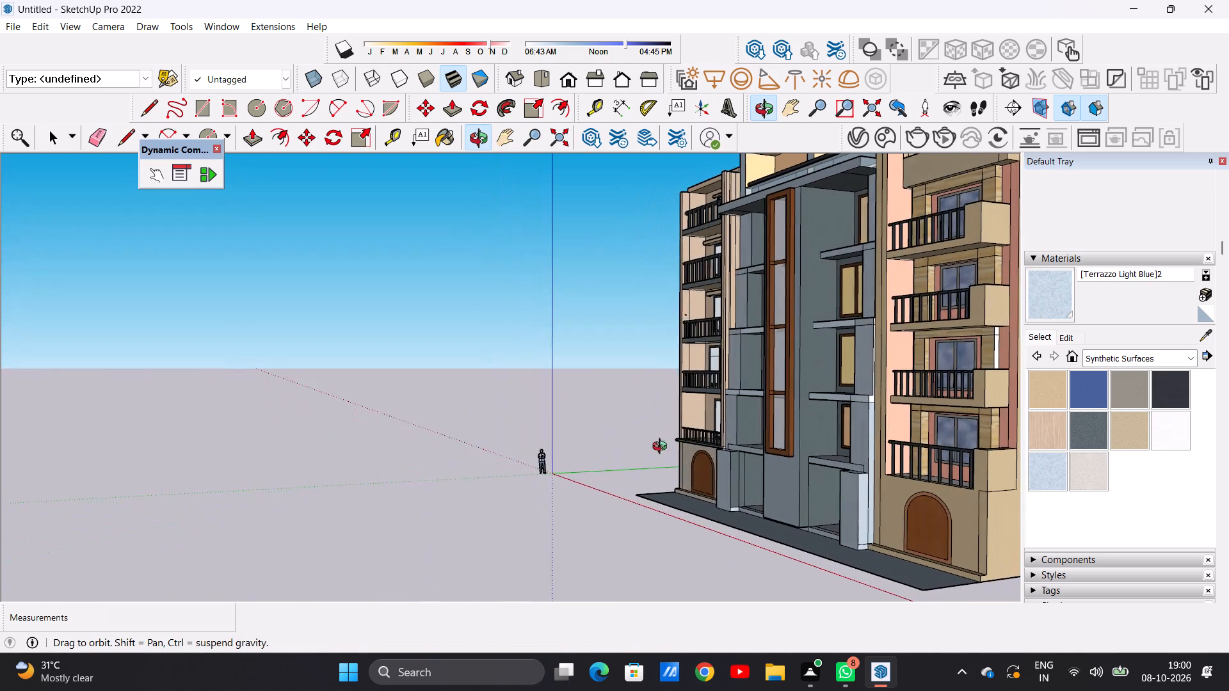
pyautogui.moveTo(663, 448); pyautogui.dragTo(663, 449, button='middle')
pyautogui.scroll(17, 1005, 349)
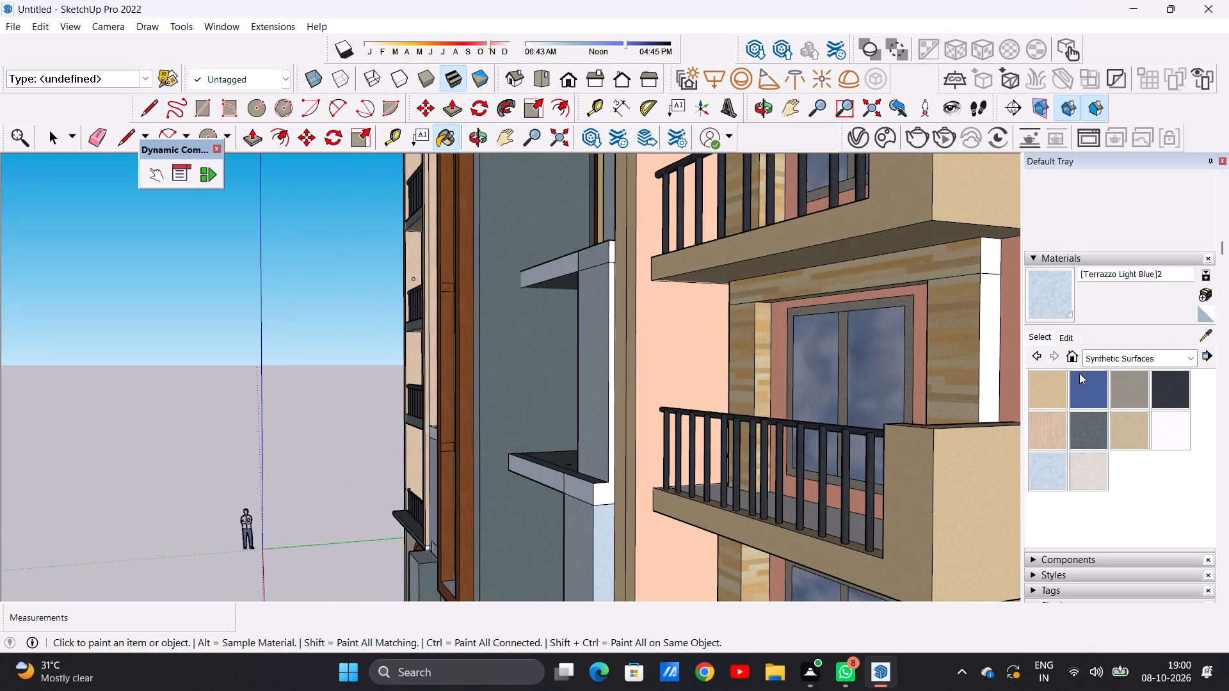
pyautogui.click(1057, 386)
pyautogui.click(995, 369)
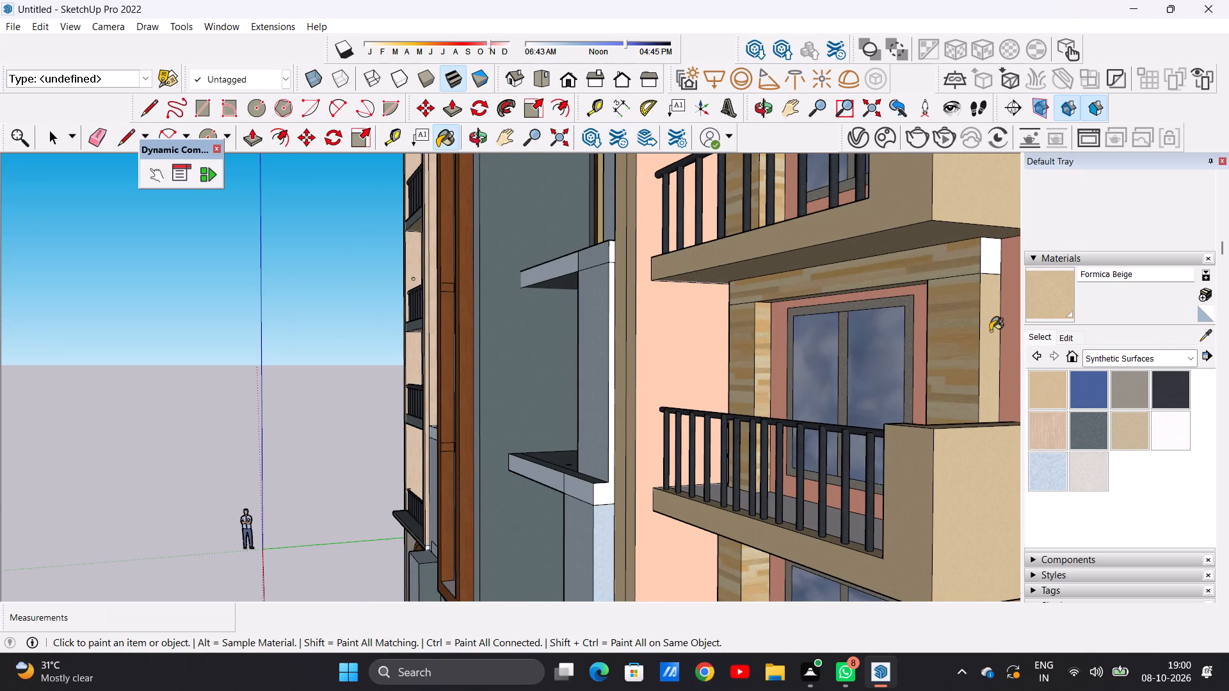
pyautogui.click(990, 266)
pyautogui.scroll(-18, 908, 444)
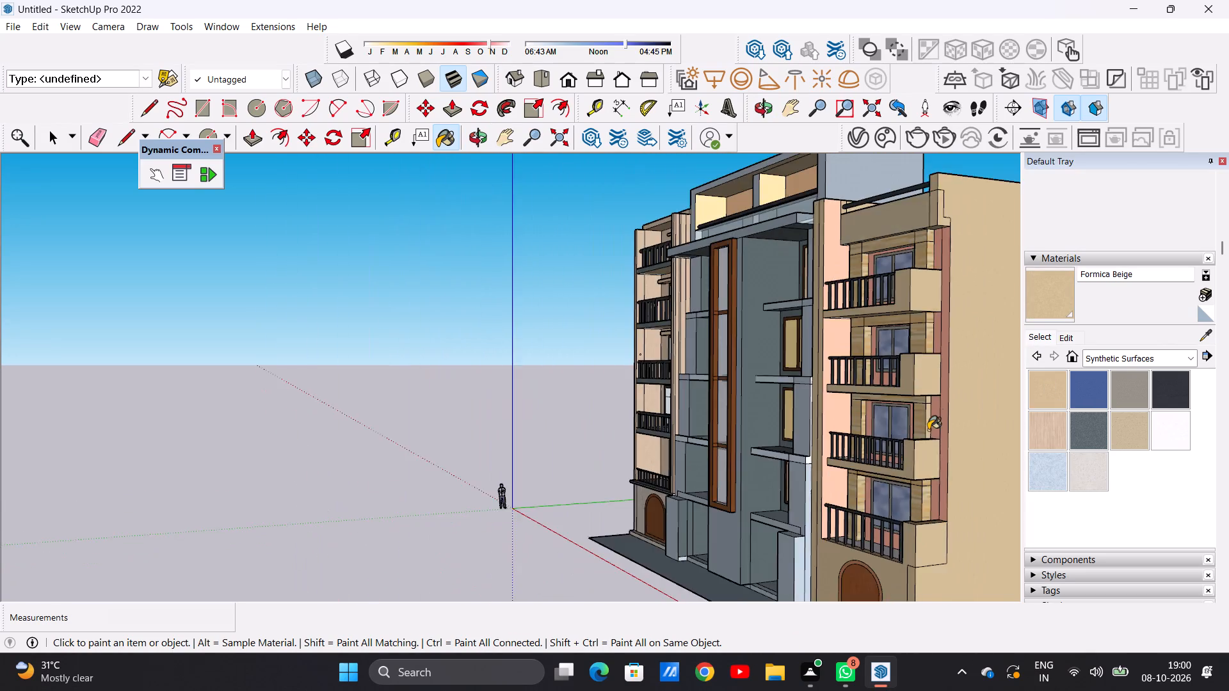
pyautogui.scroll(-10, 928, 430)
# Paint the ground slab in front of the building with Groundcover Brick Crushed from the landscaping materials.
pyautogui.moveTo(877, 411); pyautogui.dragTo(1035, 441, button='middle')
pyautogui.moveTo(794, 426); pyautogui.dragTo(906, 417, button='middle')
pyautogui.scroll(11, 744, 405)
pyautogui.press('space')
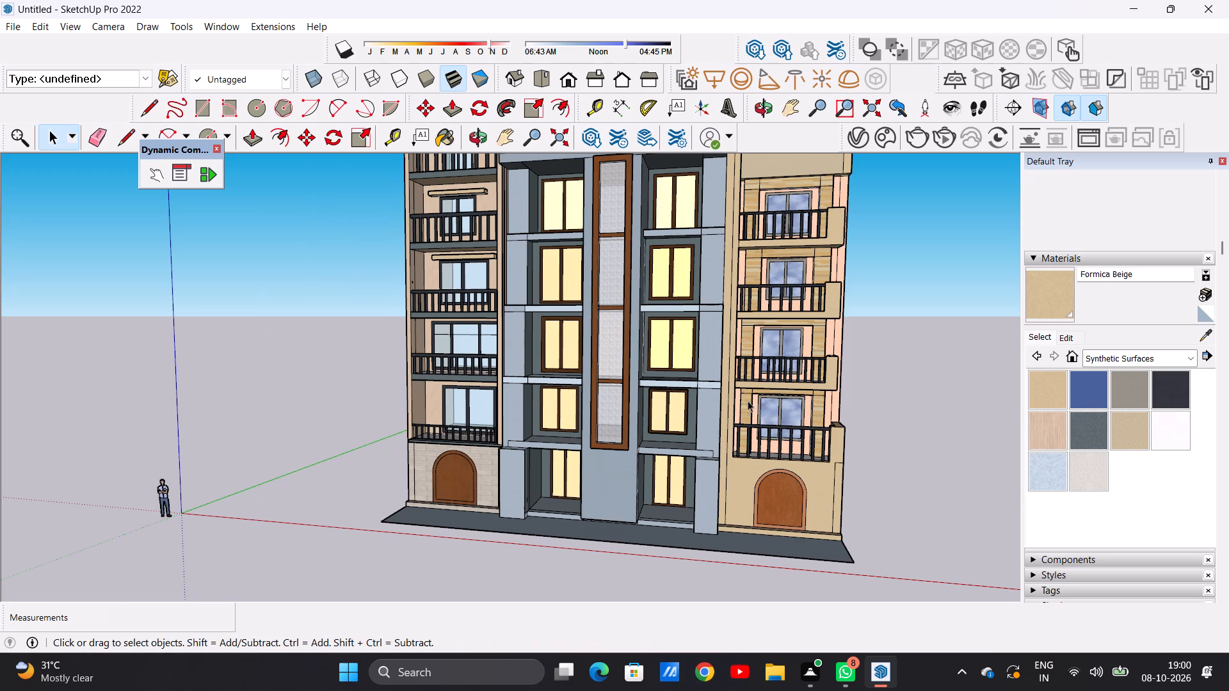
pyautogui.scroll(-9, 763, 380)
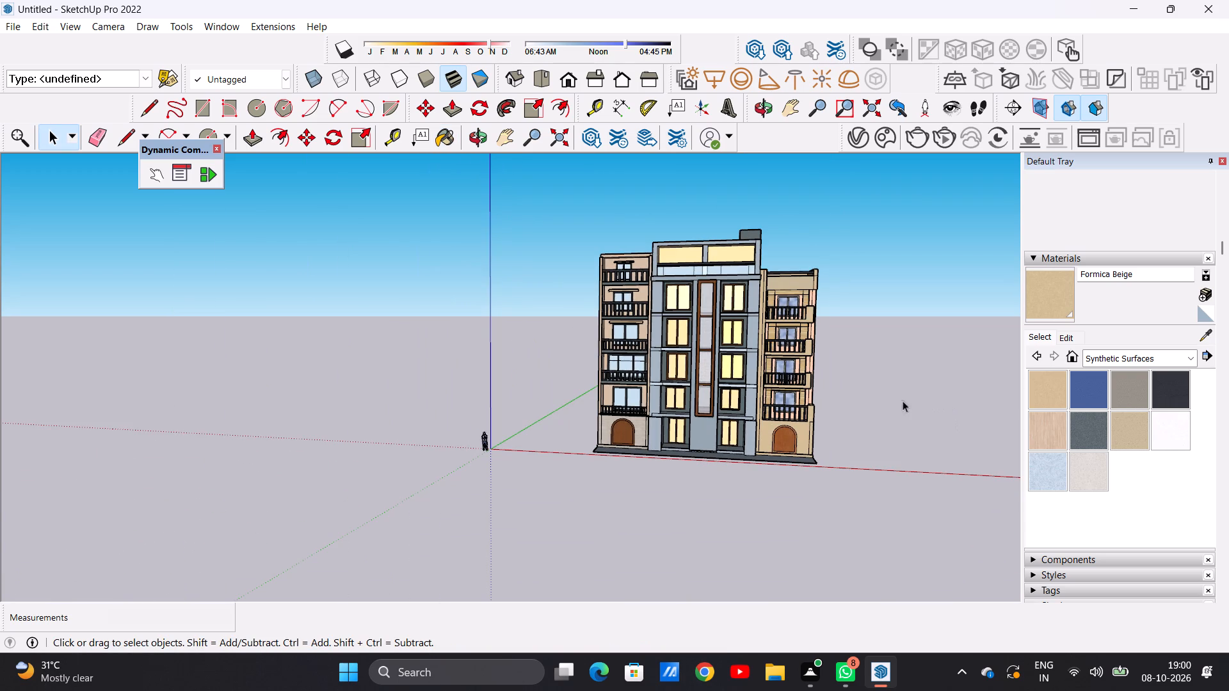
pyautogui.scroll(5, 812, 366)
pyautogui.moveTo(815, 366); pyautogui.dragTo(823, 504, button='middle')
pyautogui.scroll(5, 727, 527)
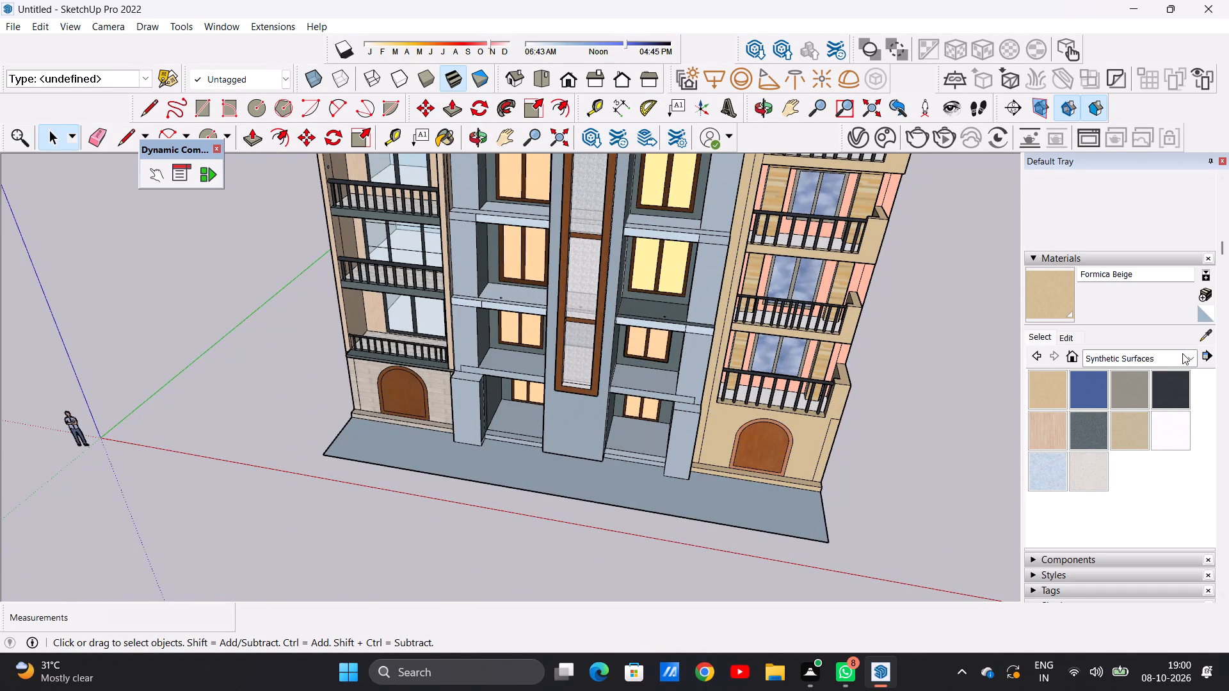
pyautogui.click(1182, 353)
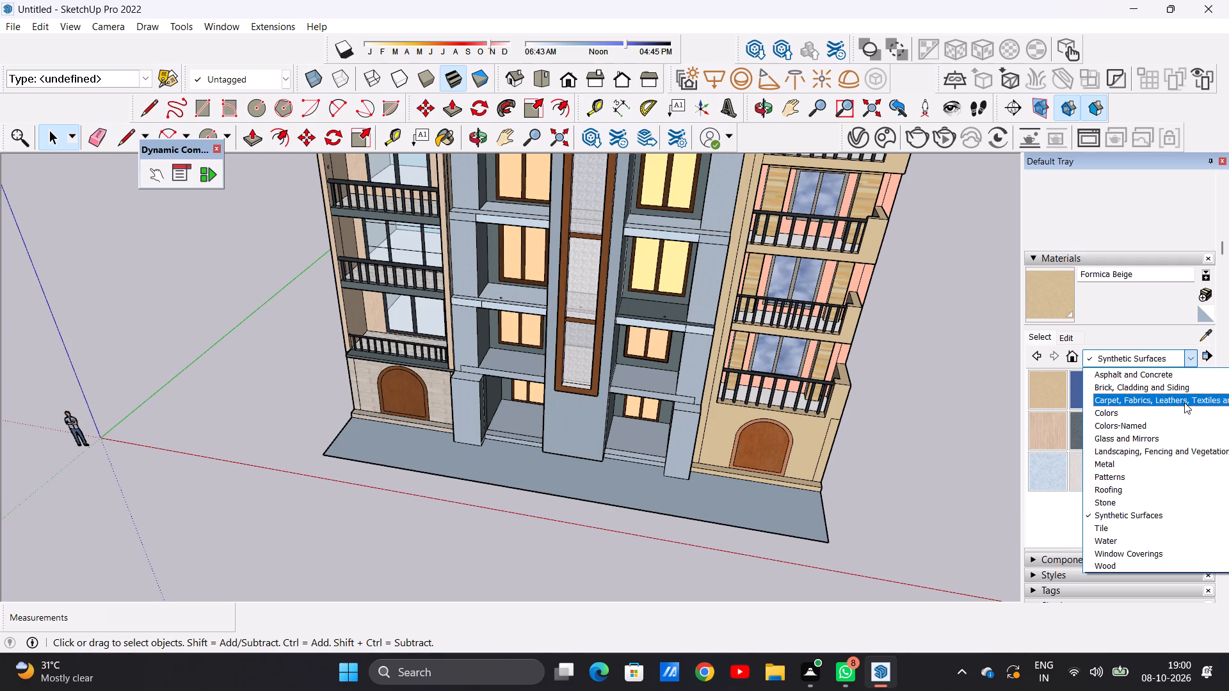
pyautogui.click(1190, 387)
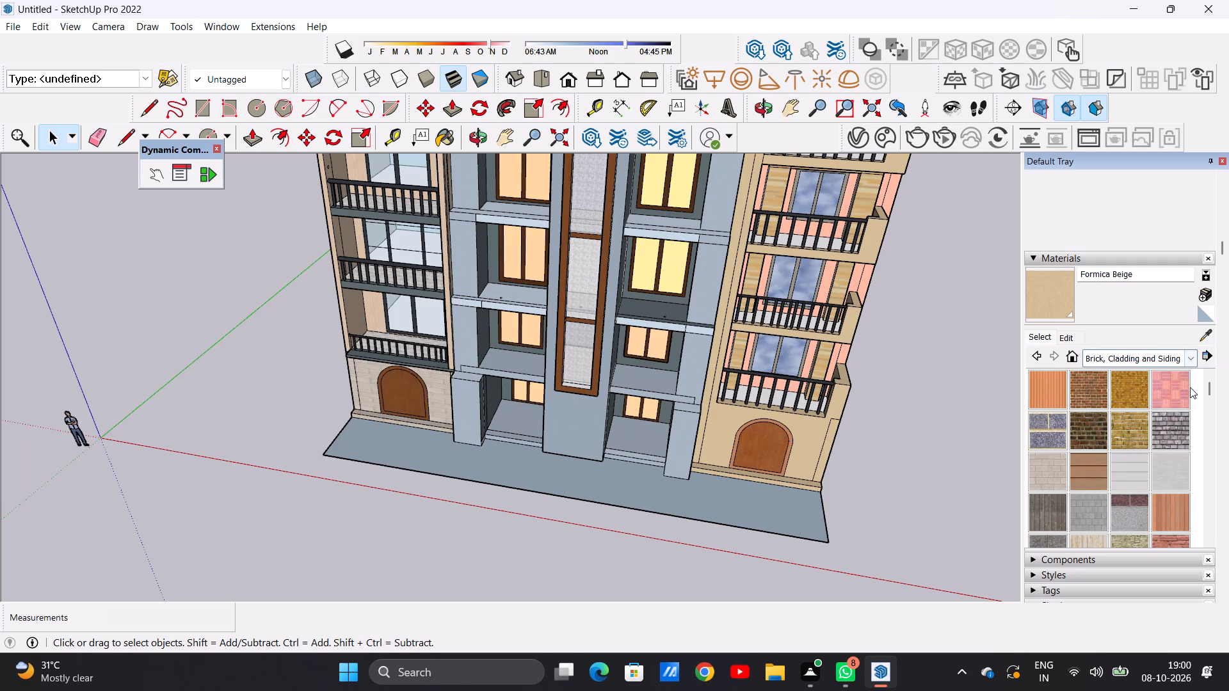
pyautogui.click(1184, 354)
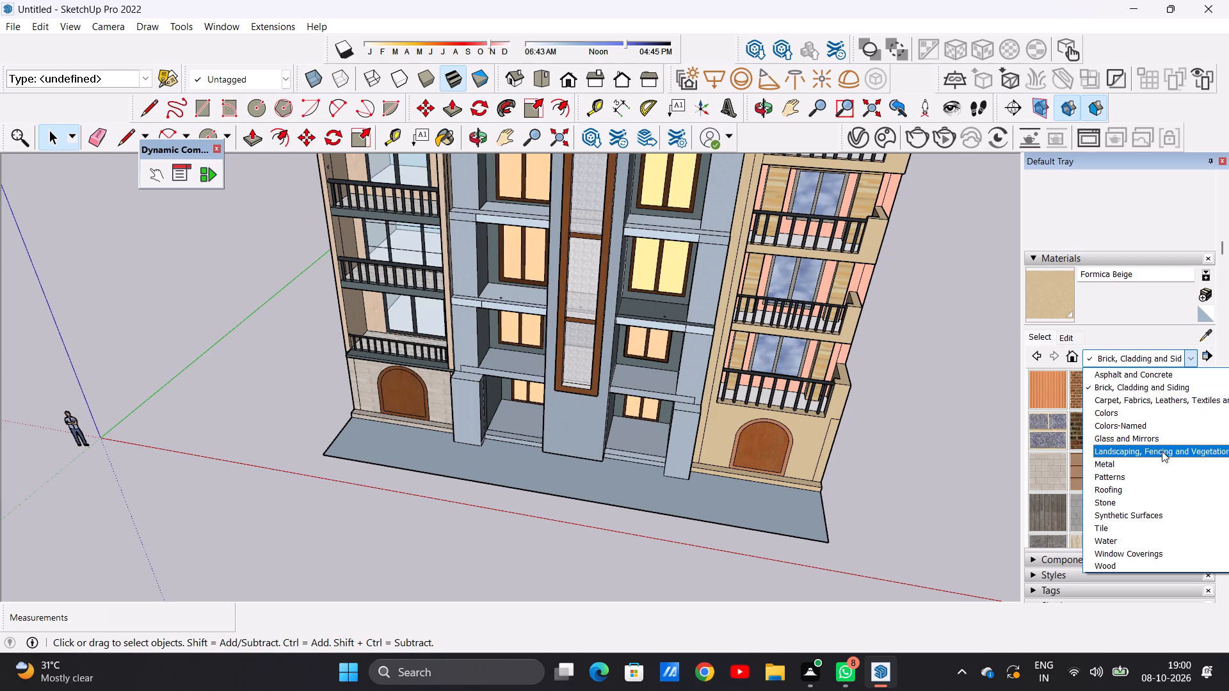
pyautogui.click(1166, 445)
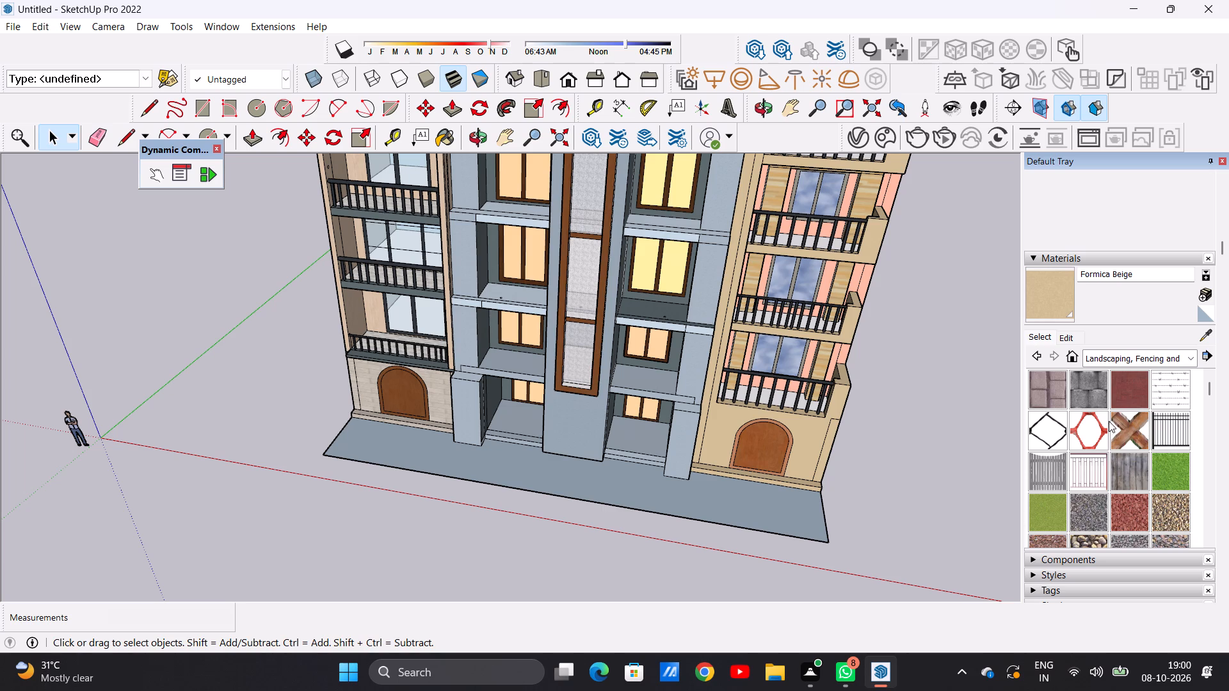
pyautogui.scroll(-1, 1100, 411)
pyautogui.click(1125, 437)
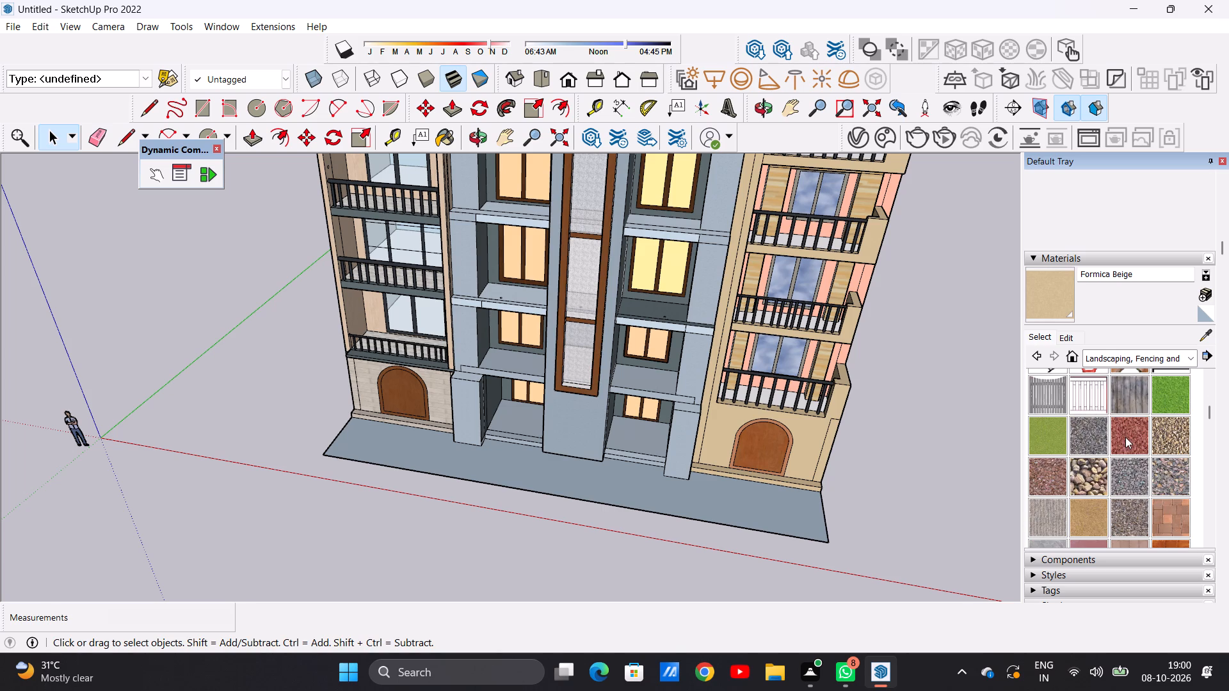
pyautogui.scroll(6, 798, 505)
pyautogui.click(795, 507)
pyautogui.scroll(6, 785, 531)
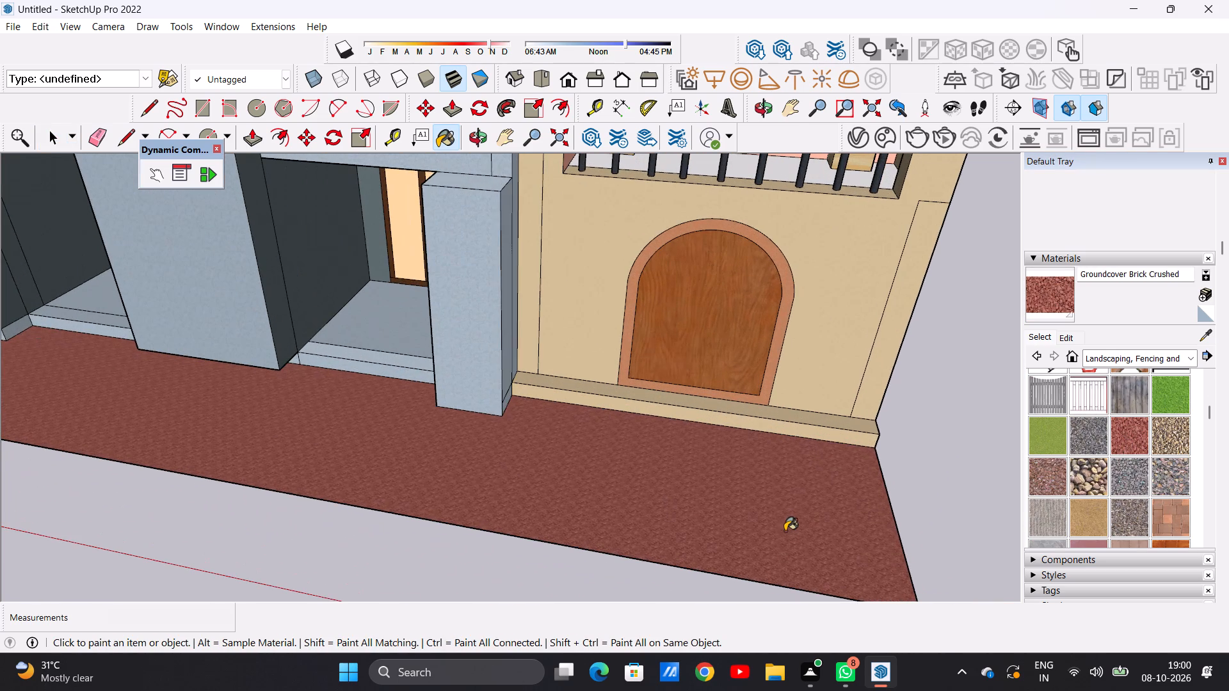
# Paint the ground slab in front of the building with Pavers Modular Brick.
pyautogui.scroll(-1, 1077, 489)
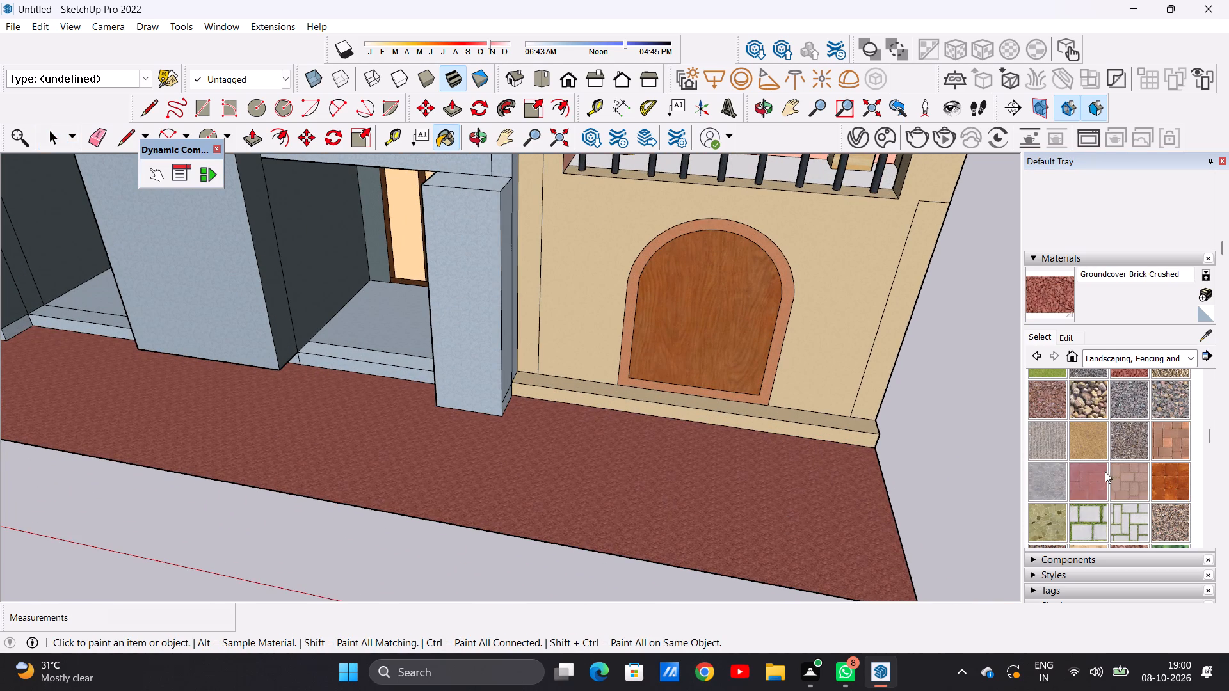
pyautogui.click(1133, 475)
pyautogui.click(829, 507)
pyautogui.scroll(8, 821, 530)
pyautogui.scroll(-20, 821, 524)
pyautogui.scroll(-4, 821, 524)
pyautogui.moveTo(808, 459); pyautogui.dragTo(818, 528, button='middle')
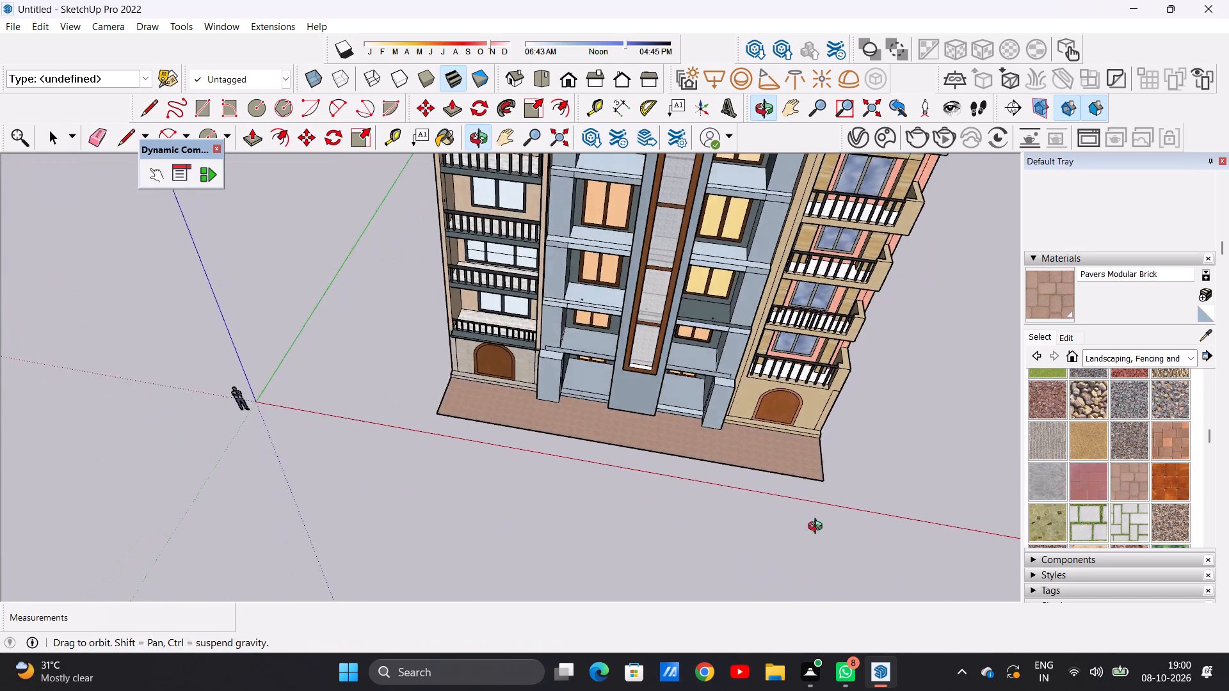
pyautogui.moveTo(818, 528); pyautogui.dragTo(874, 466, button='middle')
pyautogui.scroll(5, 794, 435)
pyautogui.moveTo(798, 433); pyautogui.dragTo(798, 518, button='middle')
pyautogui.scroll(20, 812, 415)
pyautogui.scroll(3, 812, 415)
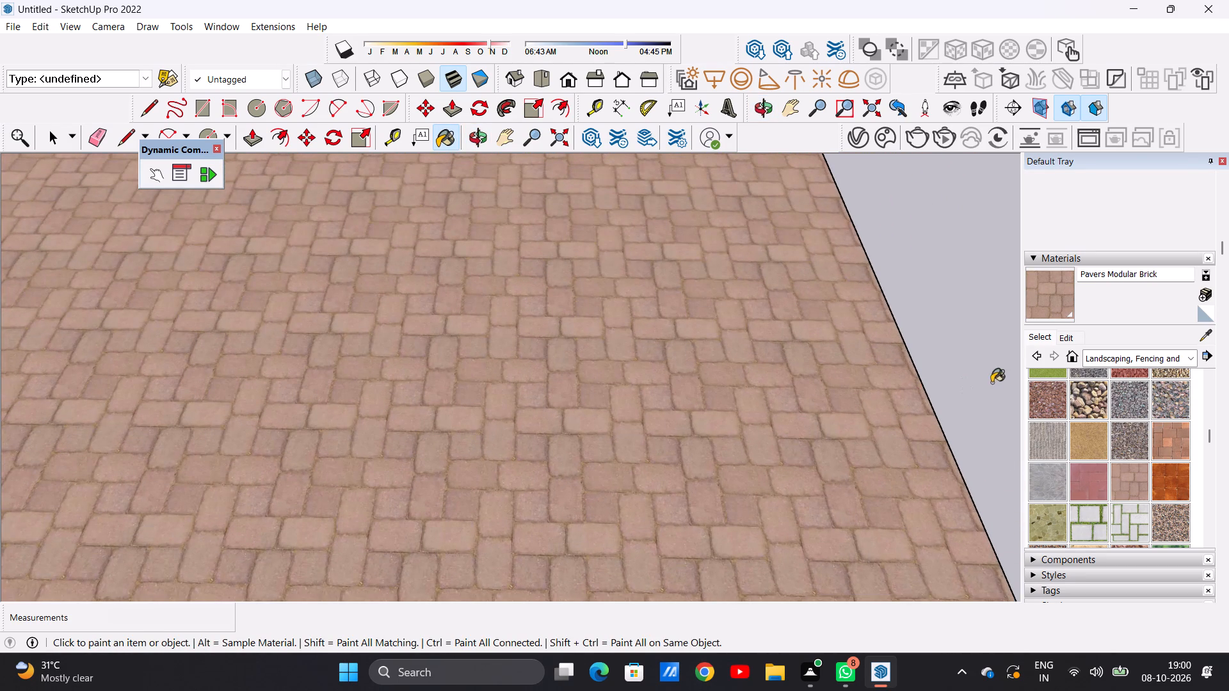
# Set the Pavers Modular Brick texture size to 3' by 3'.
pyautogui.click(1064, 338)
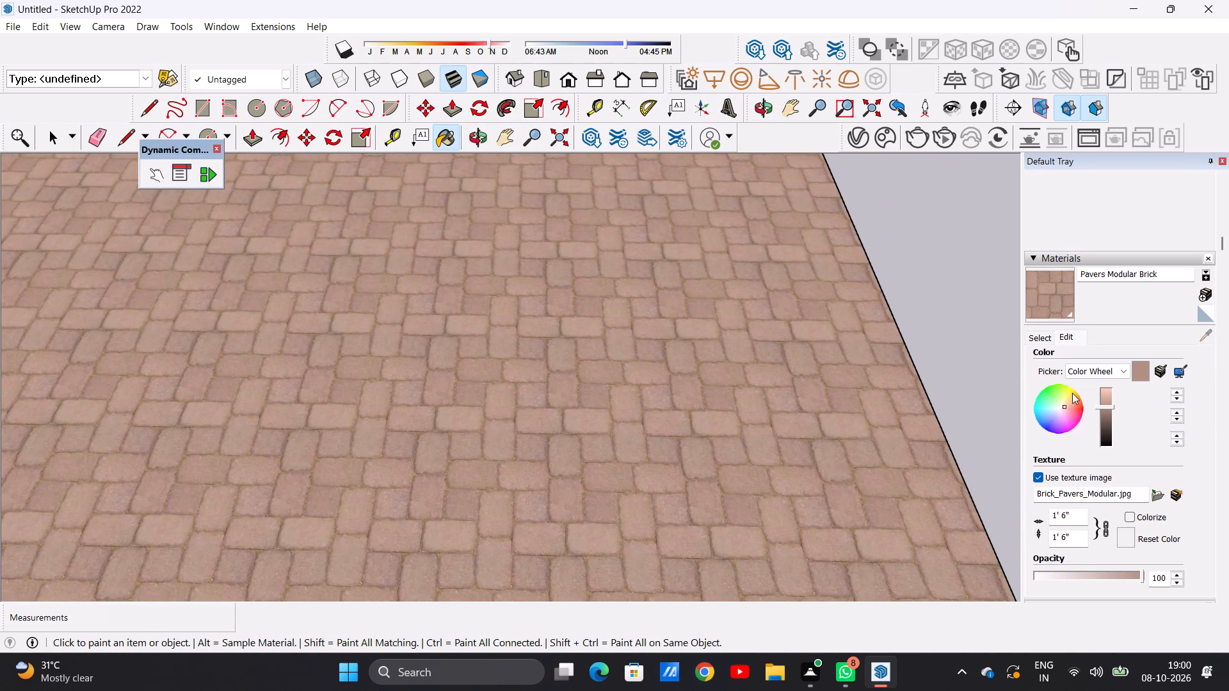
pyautogui.click(1075, 533)
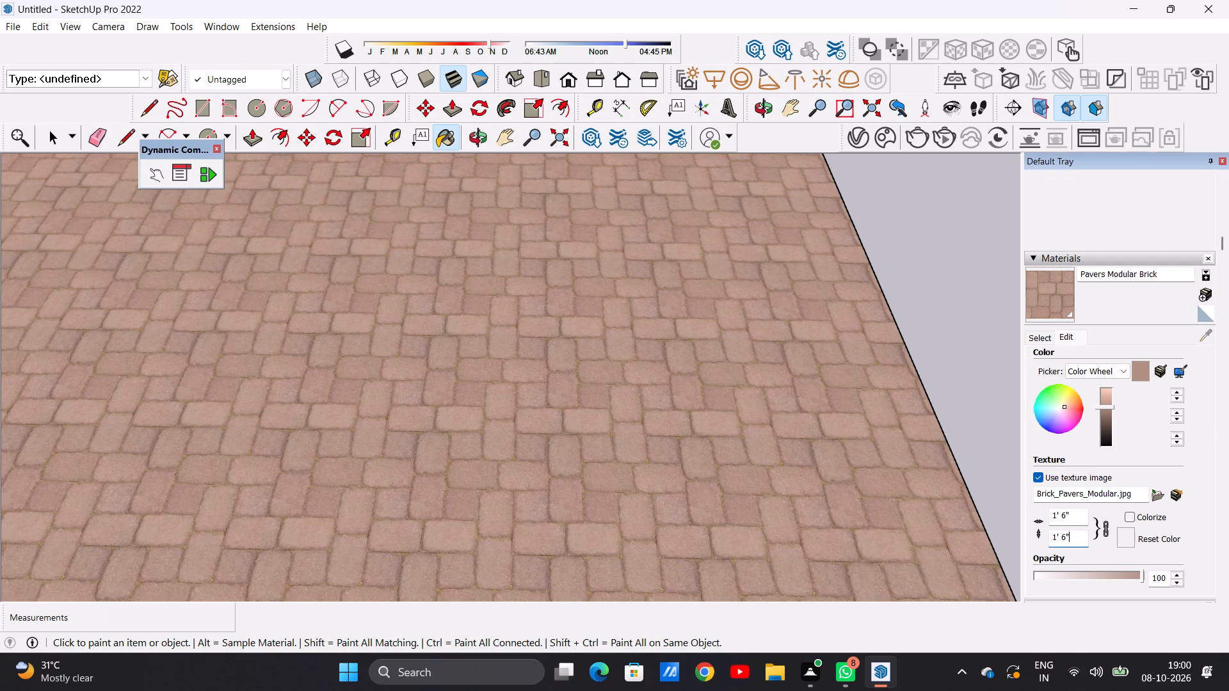
pyautogui.press('BackSpace')
pyautogui.press('BackSpace')
pyautogui.press('BackSpace')
pyautogui.press('BackSpace')
pyautogui.press('BackSpace')
pyautogui.press('BackSpace')
pyautogui.press('BackSpace')
pyautogui.press('BackSpace')
pyautogui.press('BackSpace')
pyautogui.press('BackSpace')
pyautogui.press('BackSpace')
pyautogui.press('BackSpace')
pyautogui.press('BackSpace')
pyautogui.press('BackSpace')
pyautogui.press('BackSpace')
pyautogui.press('BackSpace')
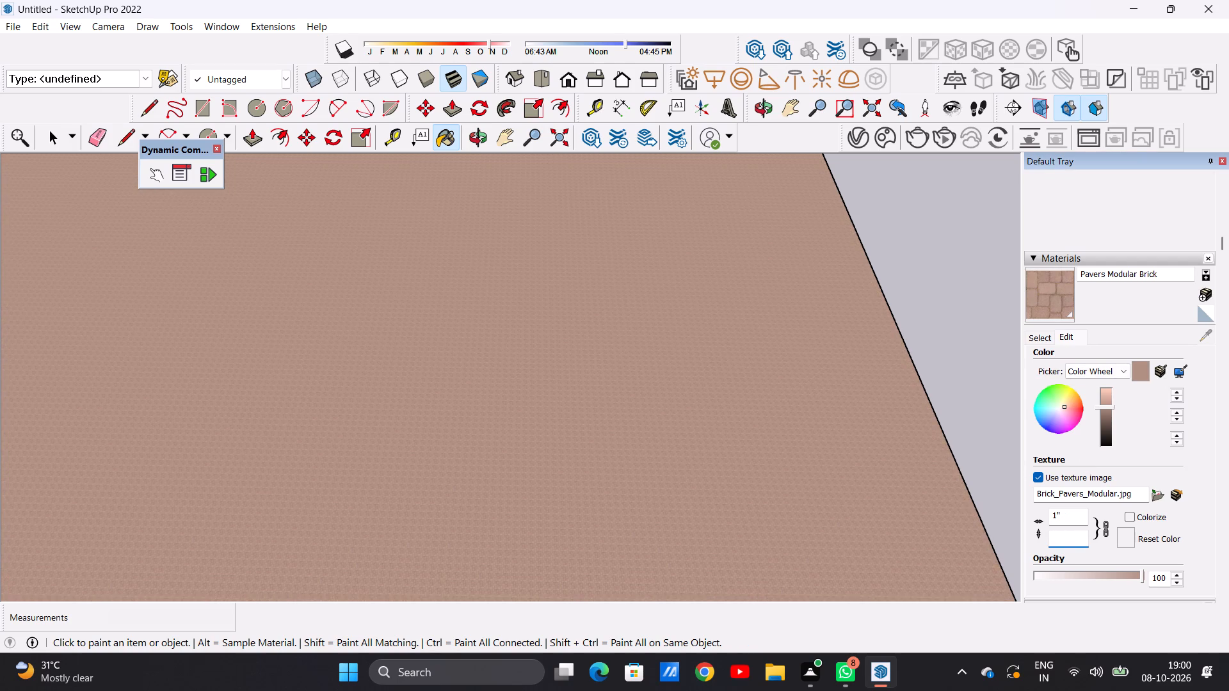
pyautogui.write("5'")
pyautogui.press('BackSpace')
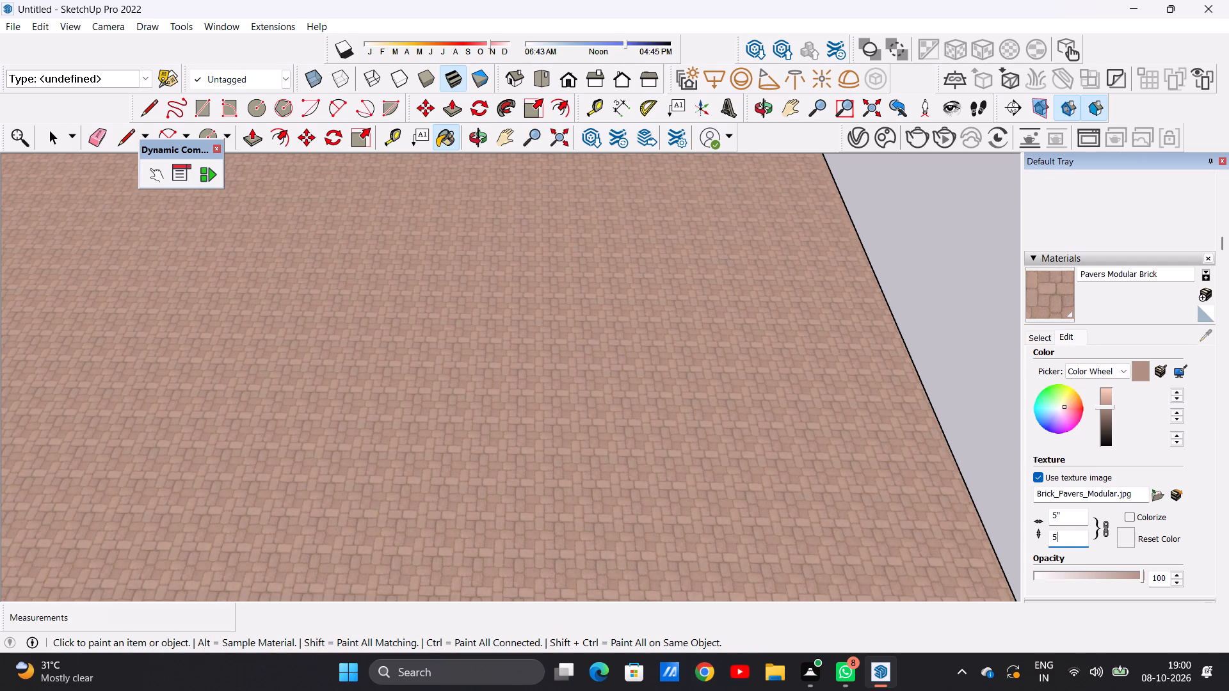
pyautogui.press('BackSpace')
pyautogui.press('BackSpace')
pyautogui.press('BackSpace')
pyautogui.write("3'")
pyautogui.press('Return')
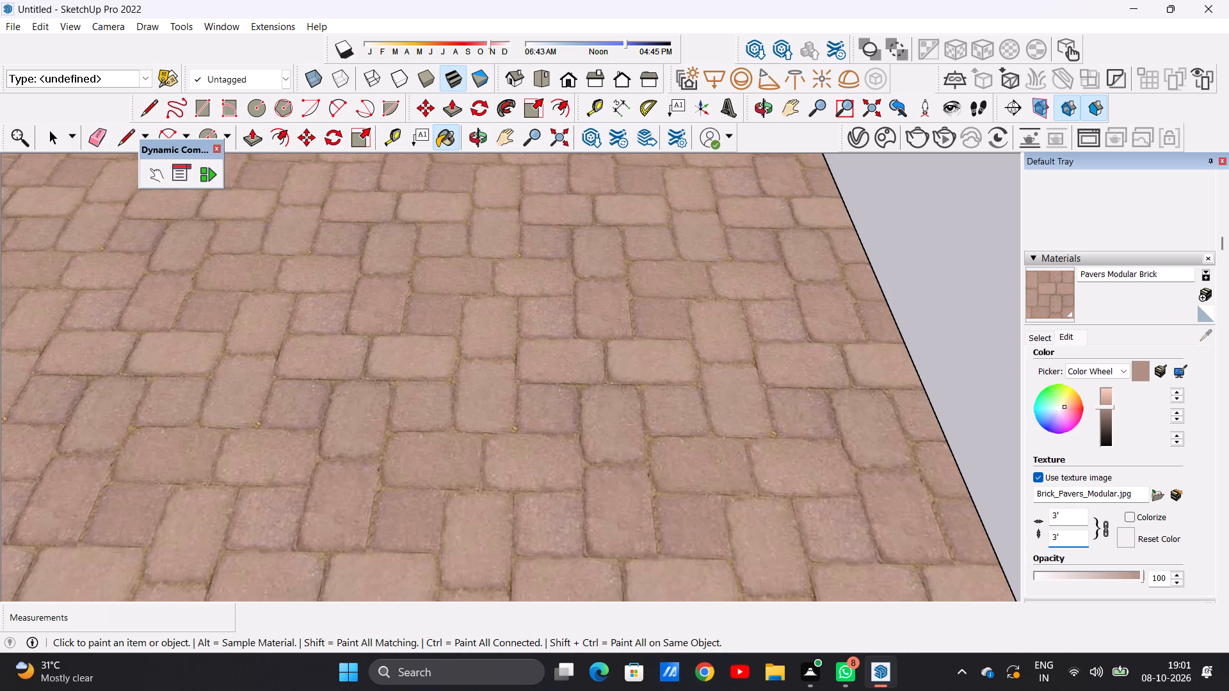
# Paint the floor of the shorter wing's uppermost railed balcony with Terrazzo Tile Accent from the tile materials.
pyautogui.scroll(-19, 746, 325)
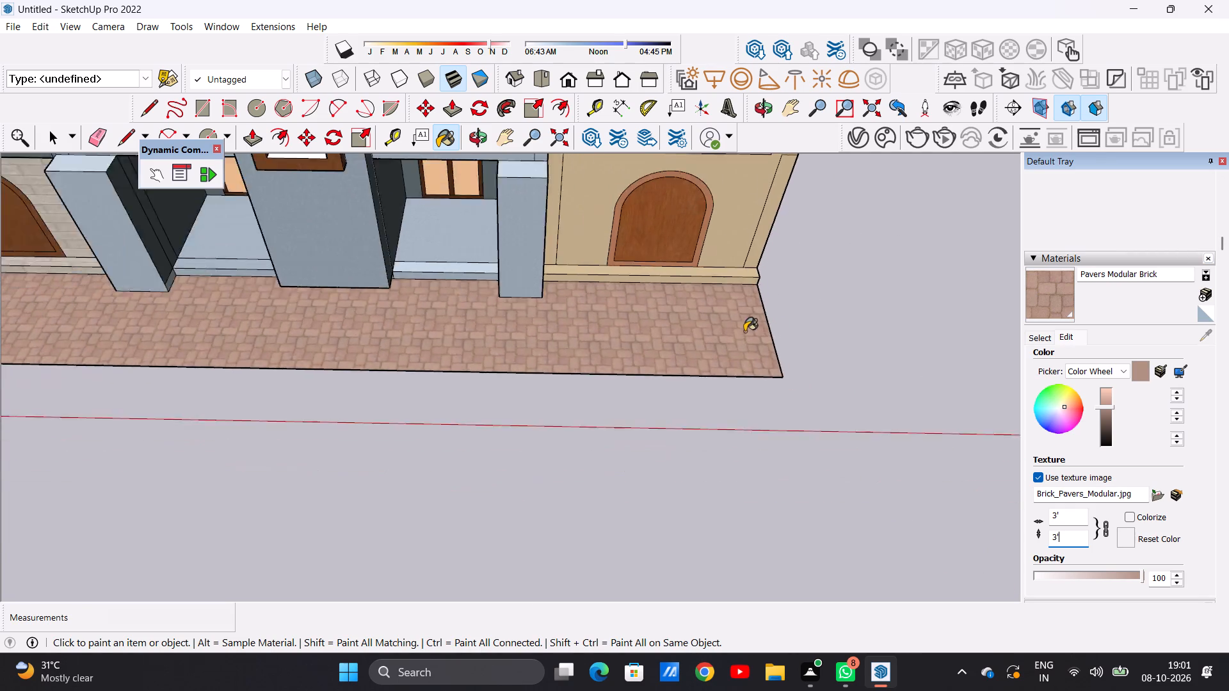
pyautogui.scroll(-12, 744, 331)
pyautogui.moveTo(723, 345); pyautogui.dragTo(691, 338, button='middle')
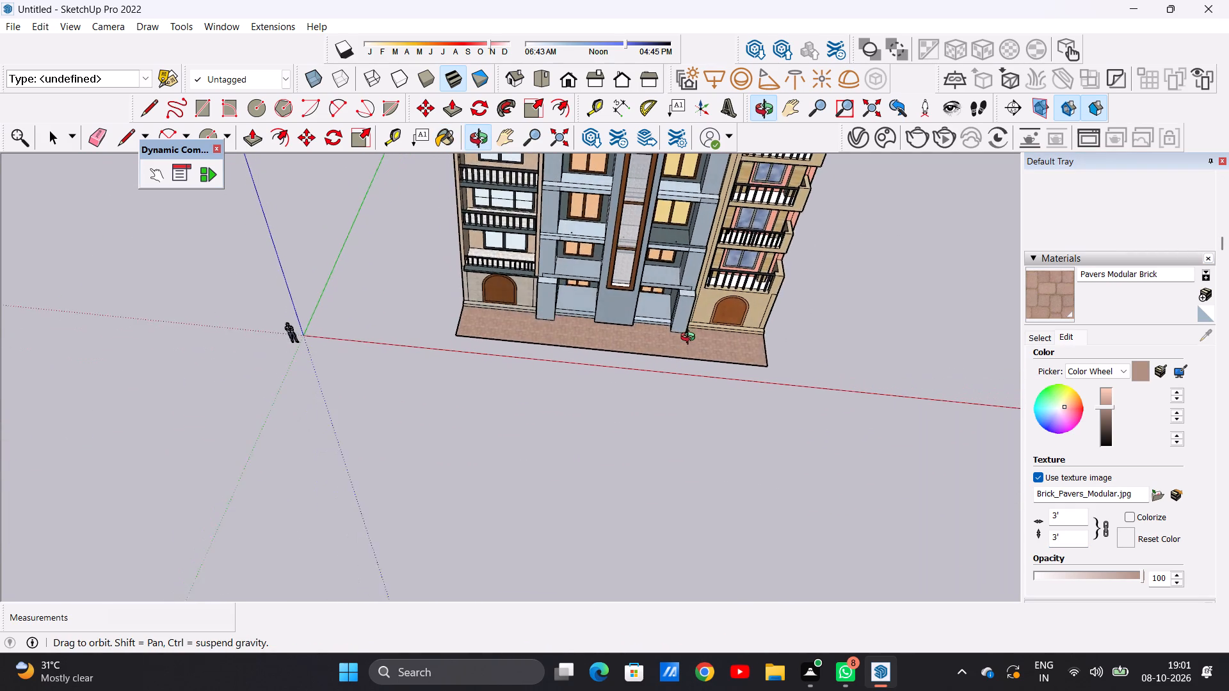
pyautogui.moveTo(691, 338); pyautogui.dragTo(692, 351, button='middle')
pyautogui.scroll(-9, 698, 347)
pyautogui.scroll(17, 760, 303)
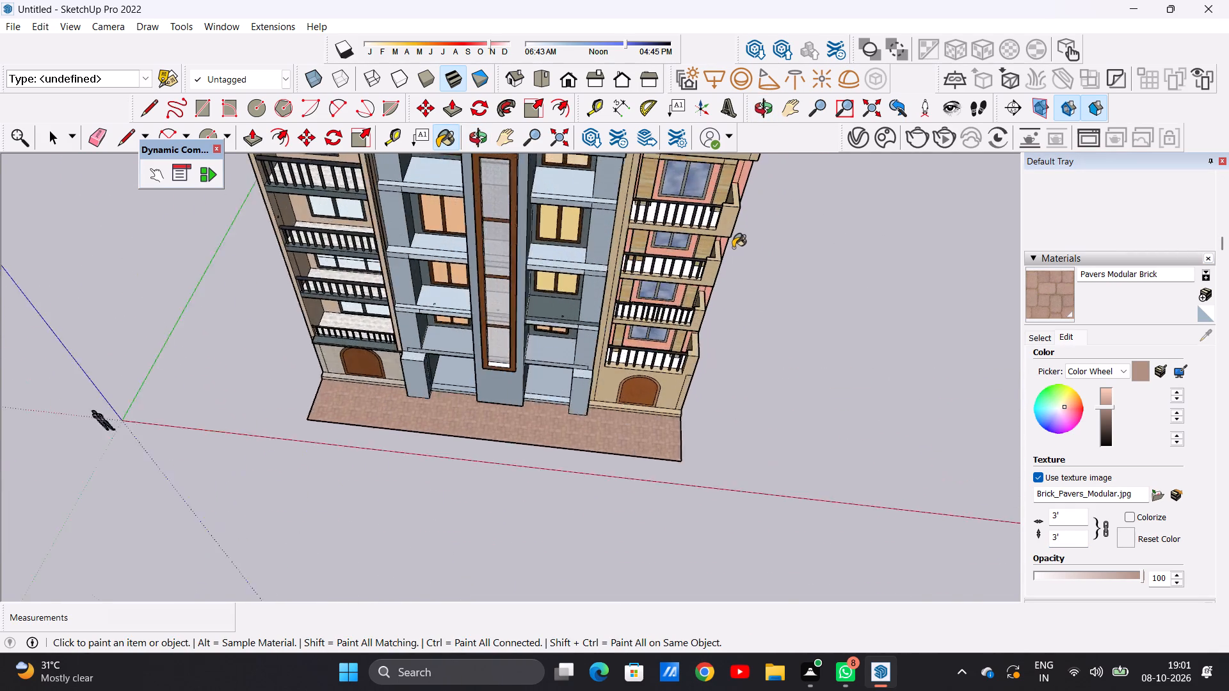
pyautogui.scroll(8, 733, 248)
pyautogui.press('space')
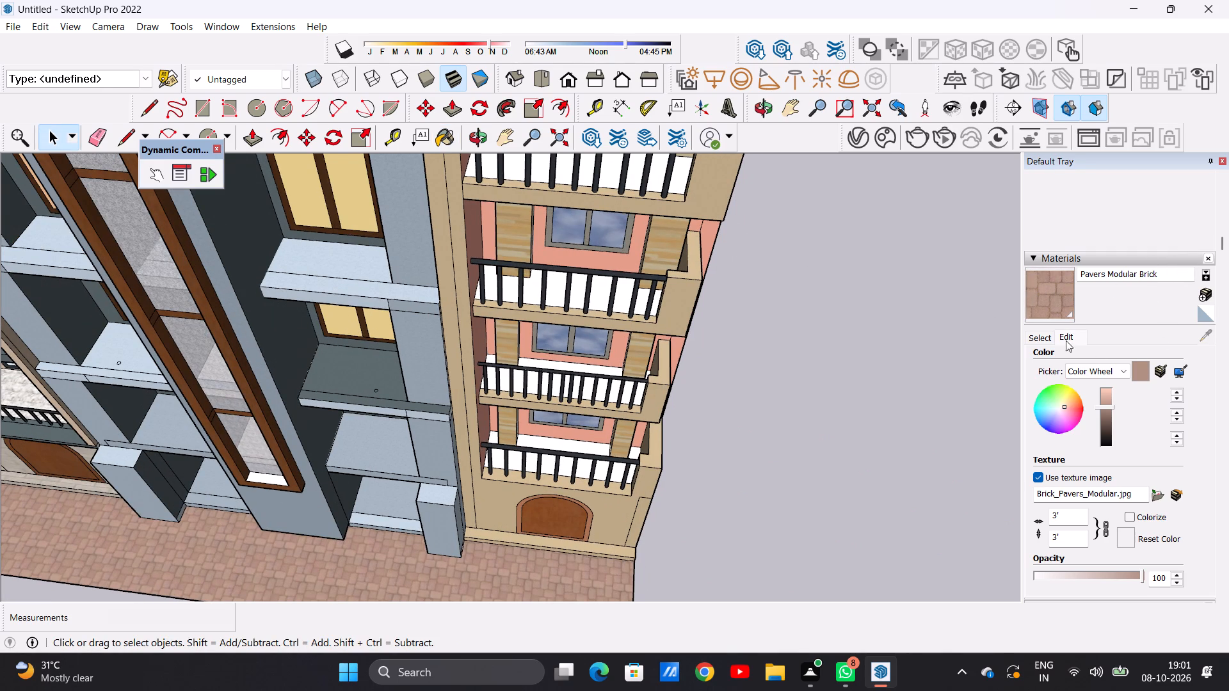
pyautogui.click(1039, 337)
pyautogui.click(1183, 354)
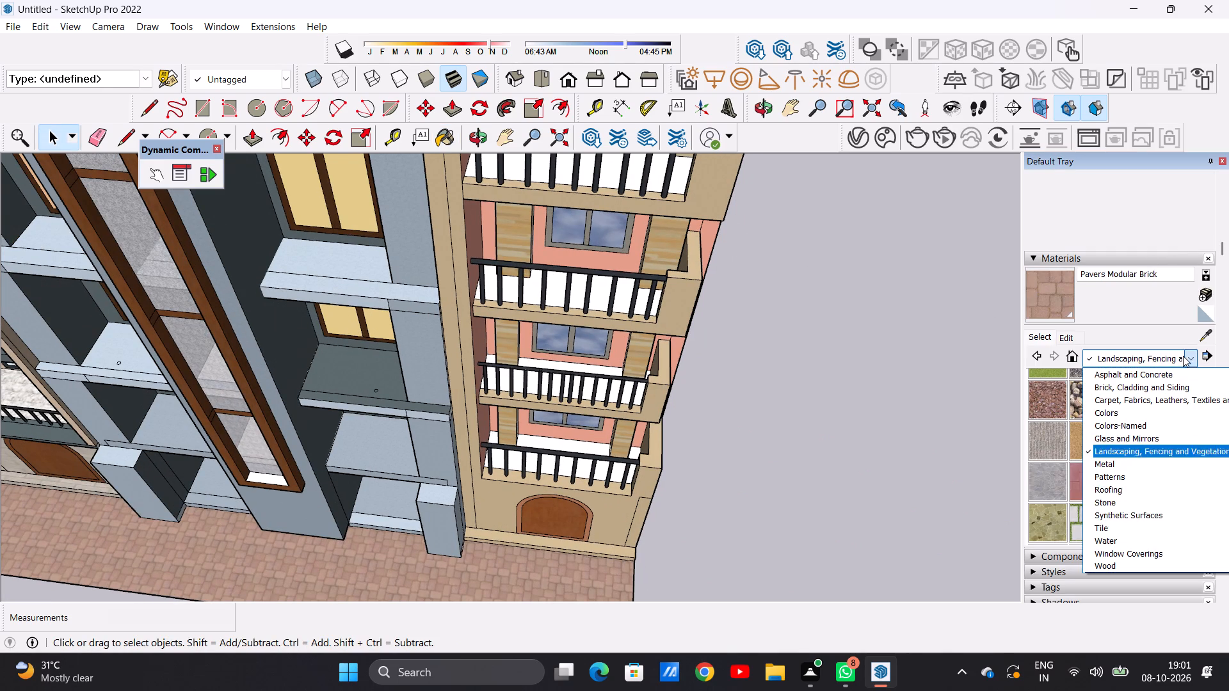
pyautogui.click(1155, 528)
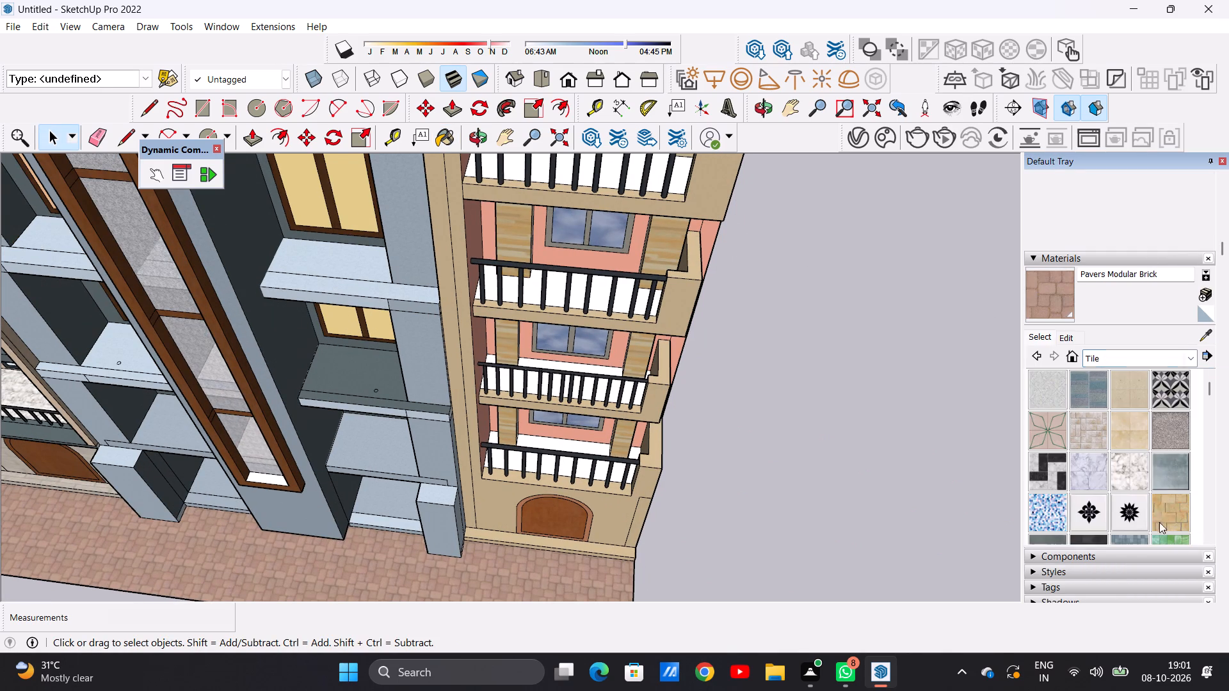
pyautogui.scroll(-2, 1139, 475)
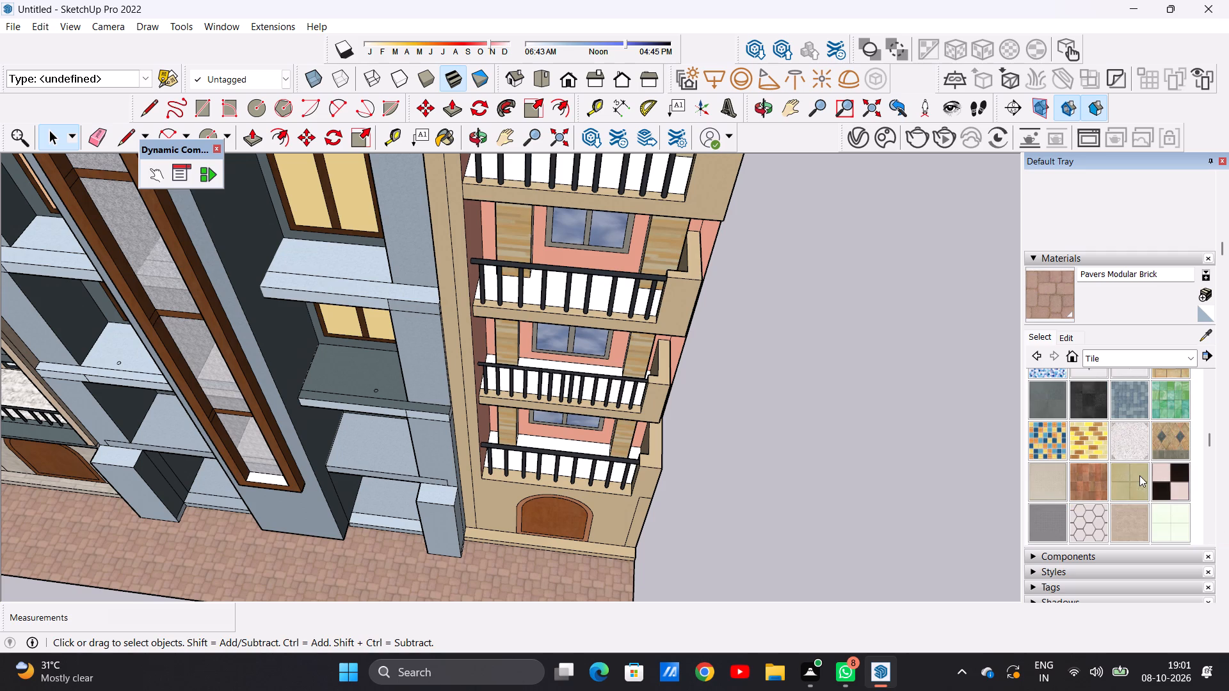
pyautogui.click(1130, 434)
pyautogui.scroll(-4, 859, 390)
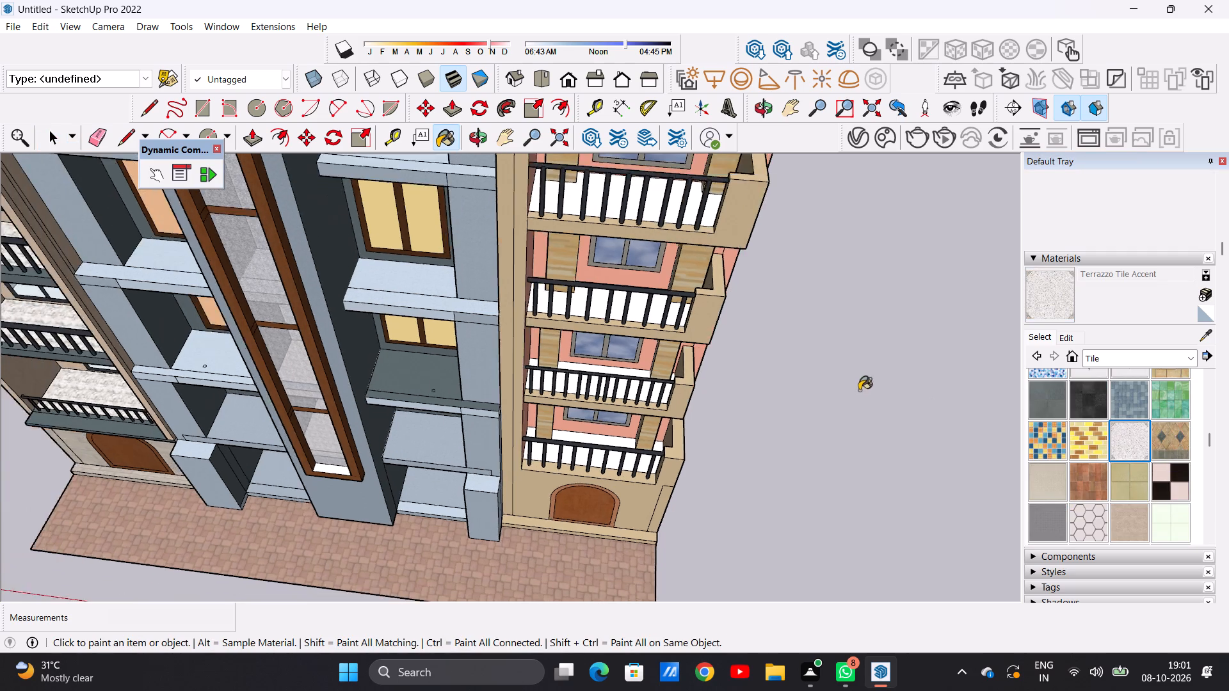
pyautogui.scroll(-5, 859, 390)
pyautogui.moveTo(951, 314); pyautogui.dragTo(878, 310, button='middle')
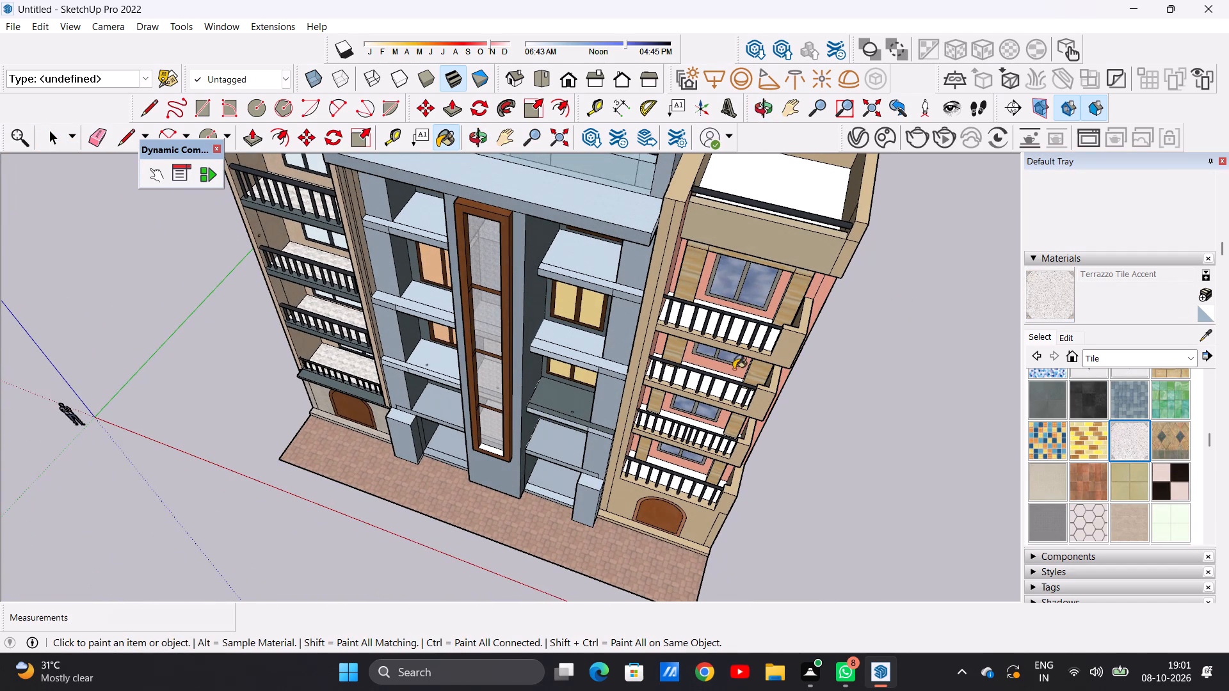
pyautogui.scroll(16, 753, 303)
pyautogui.click(767, 359)
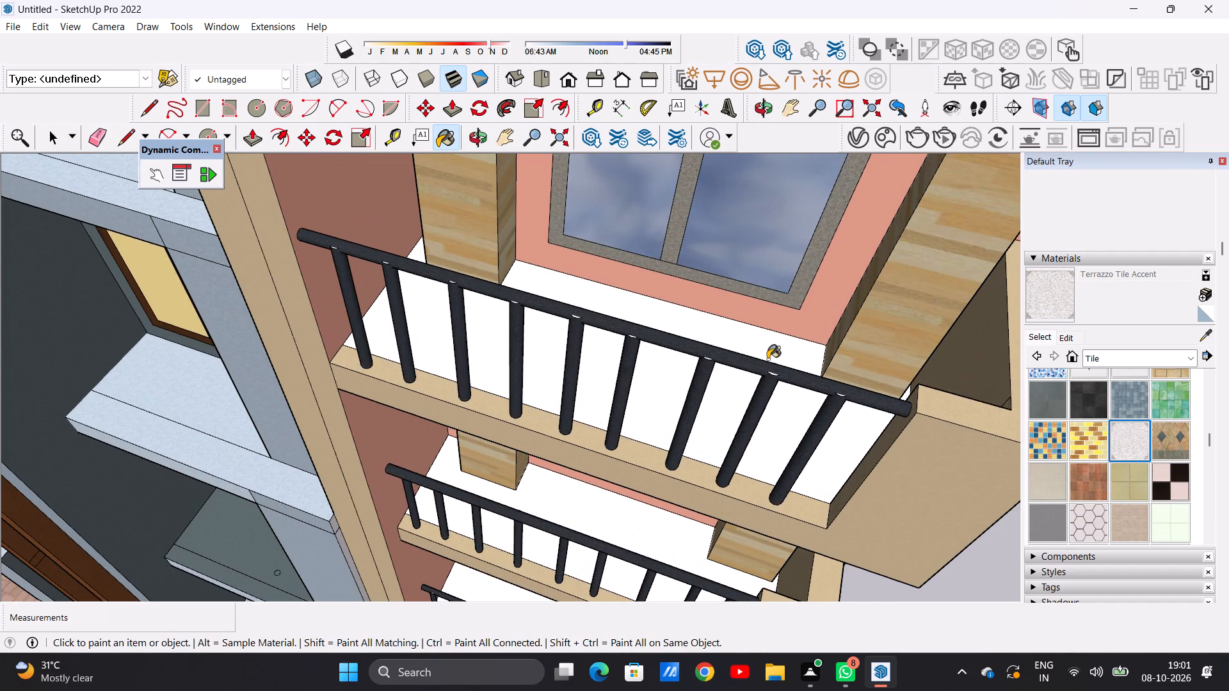
# Paint the floors of the shorter wing's two middle balconies with Terrazzo Tile Accent.
pyautogui.scroll(-11, 766, 321)
pyautogui.scroll(20, 727, 485)
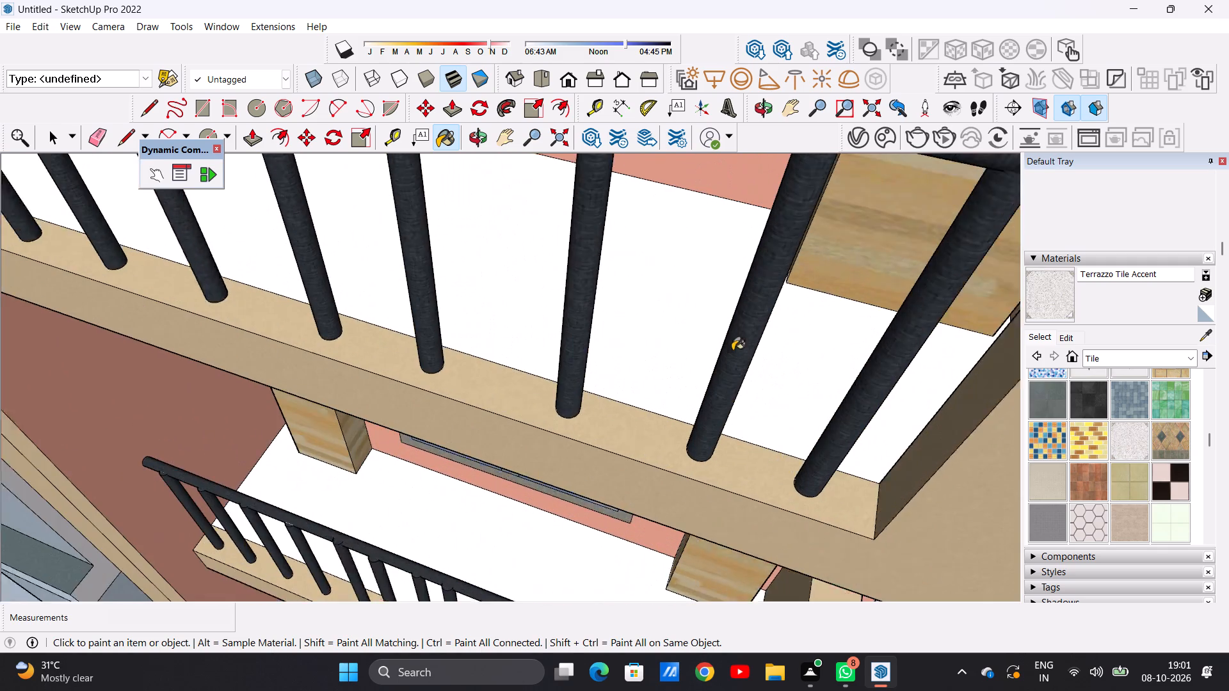
pyautogui.scroll(2, 732, 351)
pyautogui.click(656, 328)
pyautogui.scroll(-12, 678, 311)
pyautogui.scroll(6, 619, 447)
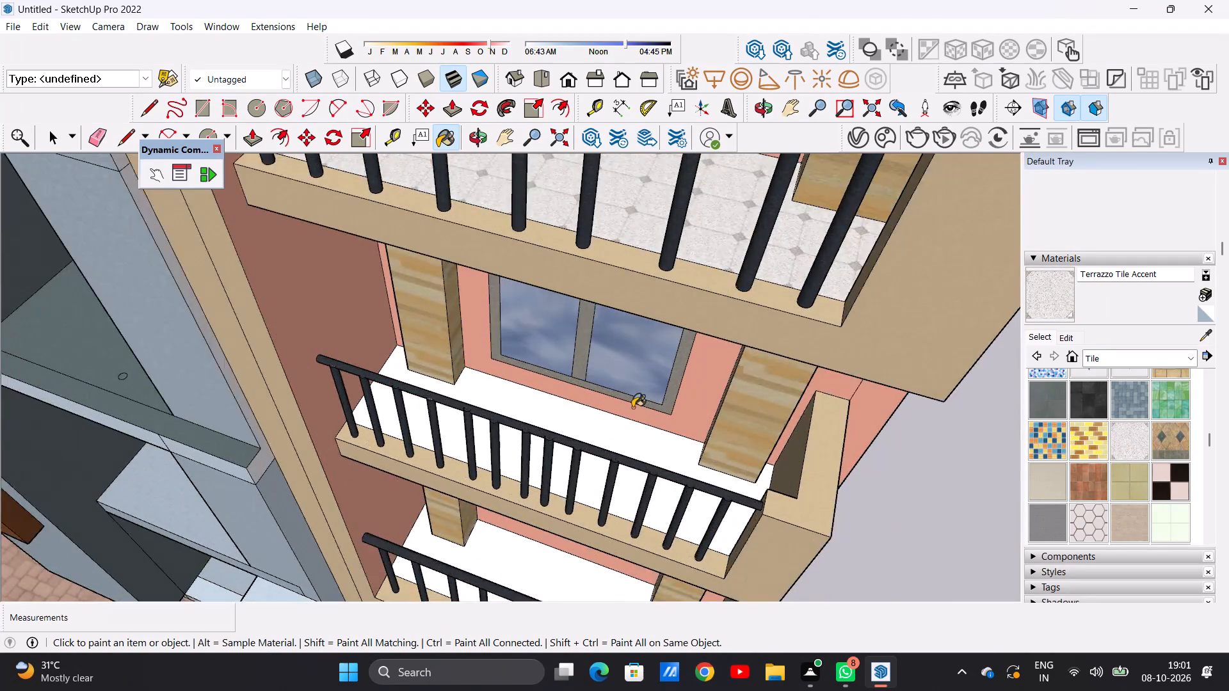
pyautogui.scroll(5, 632, 408)
pyautogui.click(604, 484)
pyautogui.scroll(-16, 670, 433)
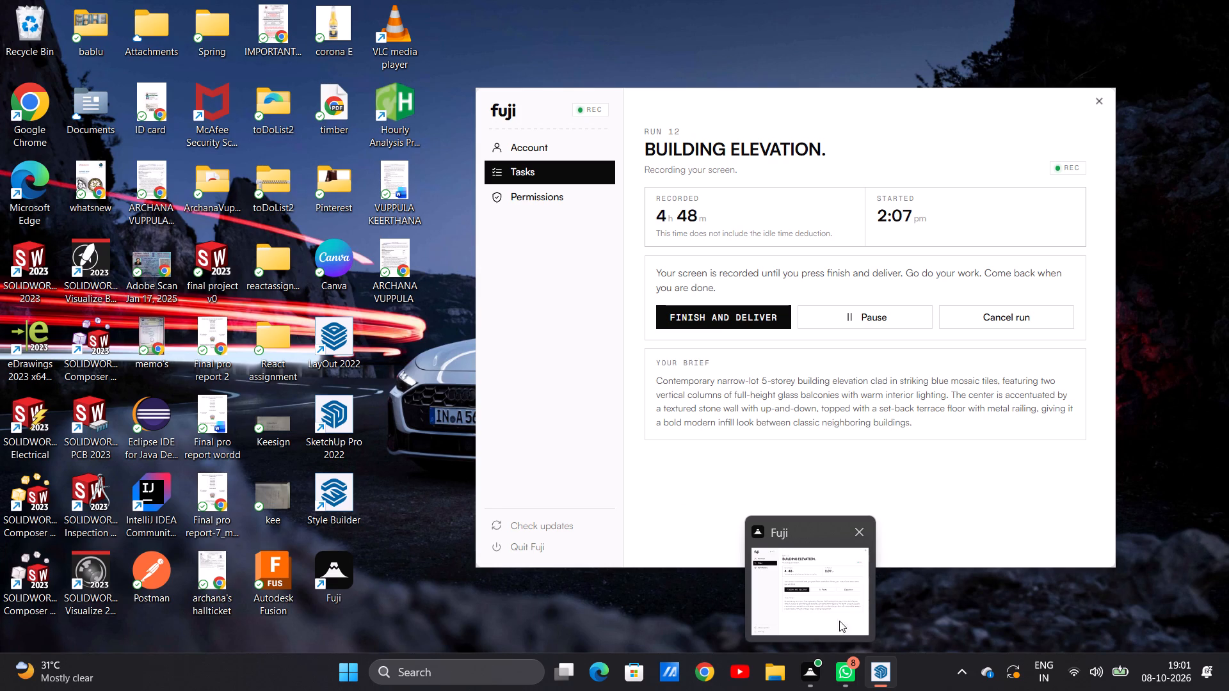
# Paint the floor of the shorter wing's lowest balcony with Terrazzo Tile Accent.
pyautogui.click(853, 605)
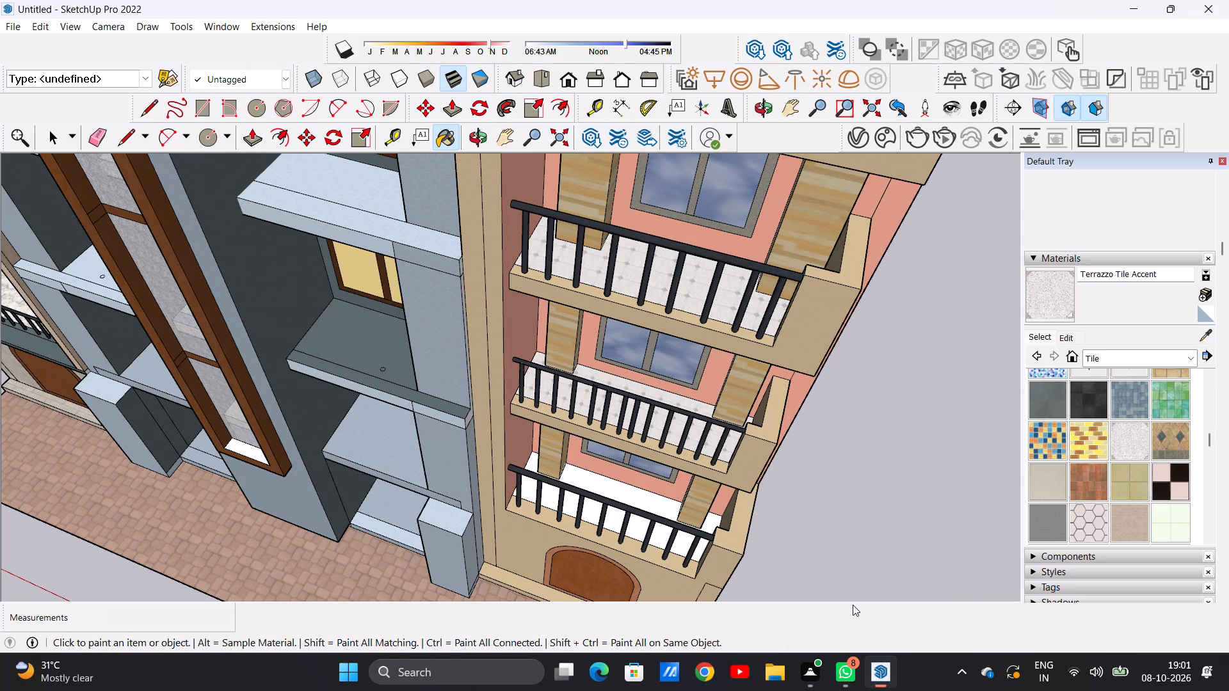
pyautogui.scroll(-6, 515, 30)
pyautogui.scroll(-8, 700, 317)
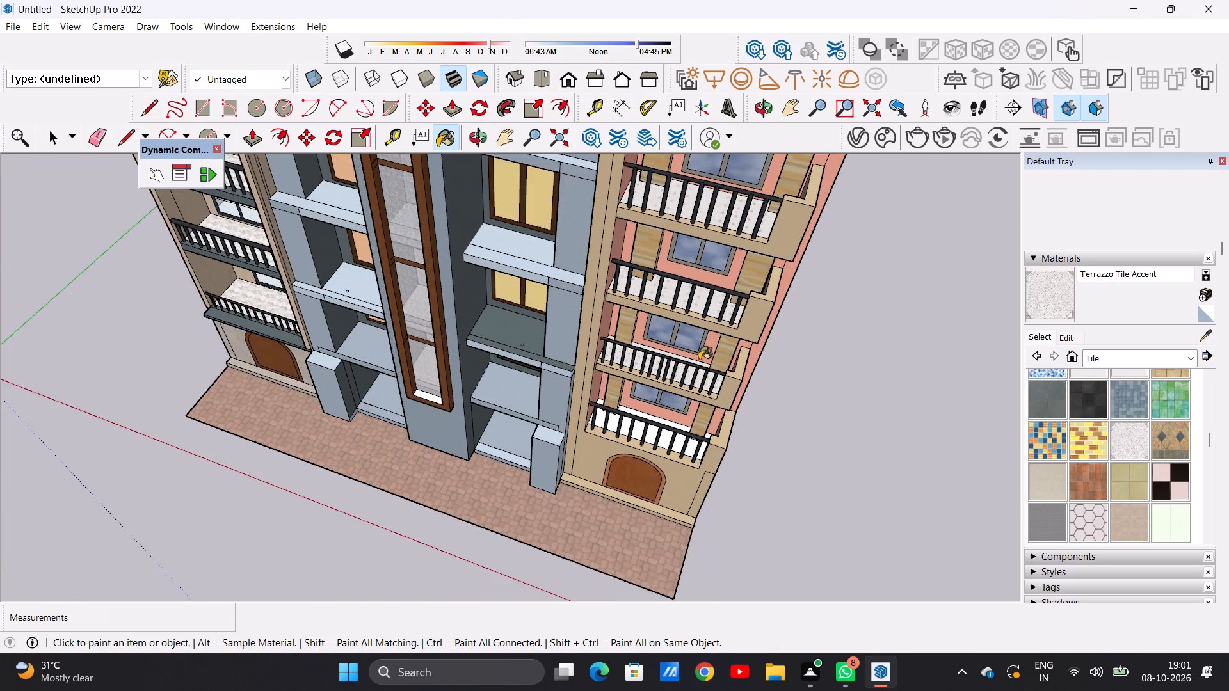
pyautogui.scroll(20, 668, 395)
pyautogui.scroll(1, 668, 395)
pyautogui.scroll(-8, 693, 338)
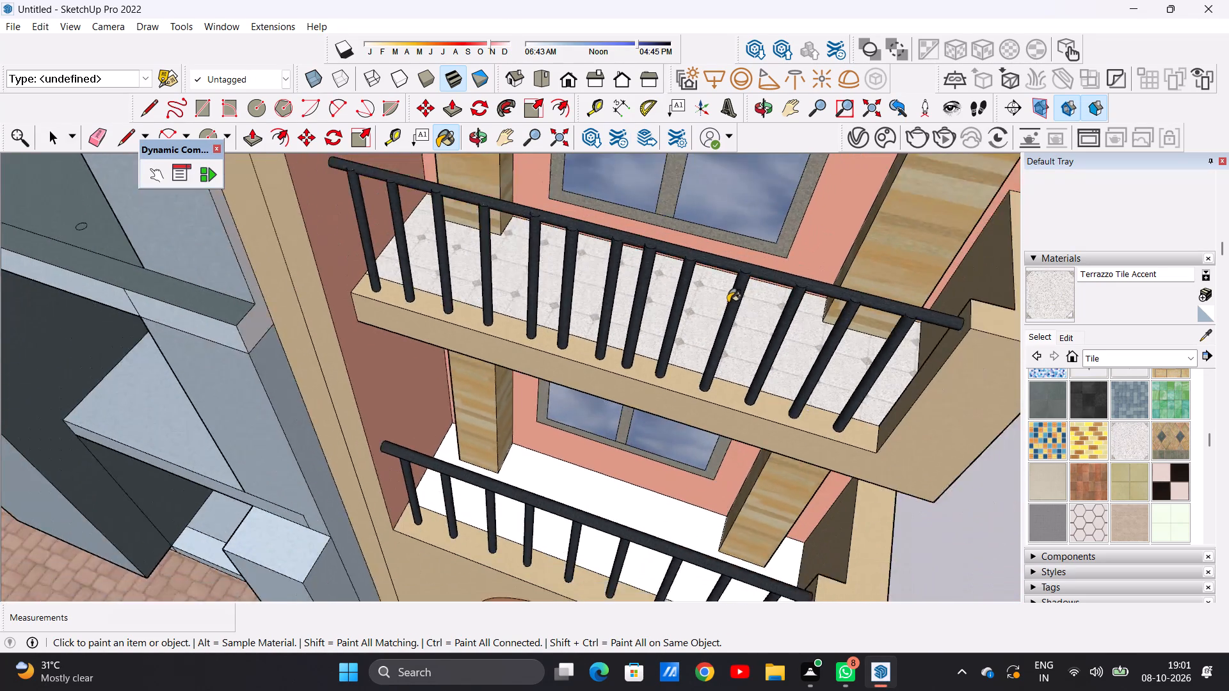
pyautogui.scroll(-7, 728, 303)
pyautogui.scroll(13, 698, 422)
pyautogui.click(648, 459)
pyautogui.scroll(-5, 801, 440)
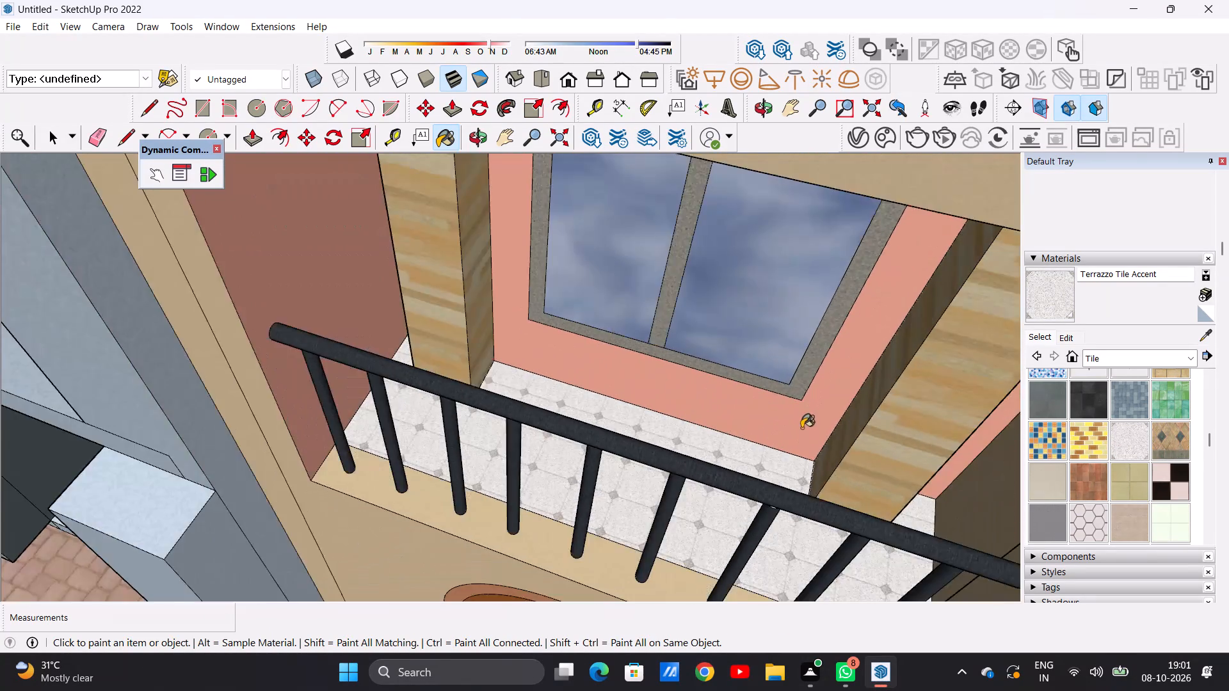
# Paint the open roof terrace floor of the shorter wing with Terrazzo Tile Accent.
pyautogui.scroll(-20, 801, 428)
pyautogui.scroll(-1, 801, 428)
pyautogui.moveTo(762, 446); pyautogui.dragTo(845, 298, button='middle')
pyautogui.scroll(-12, 650, 450)
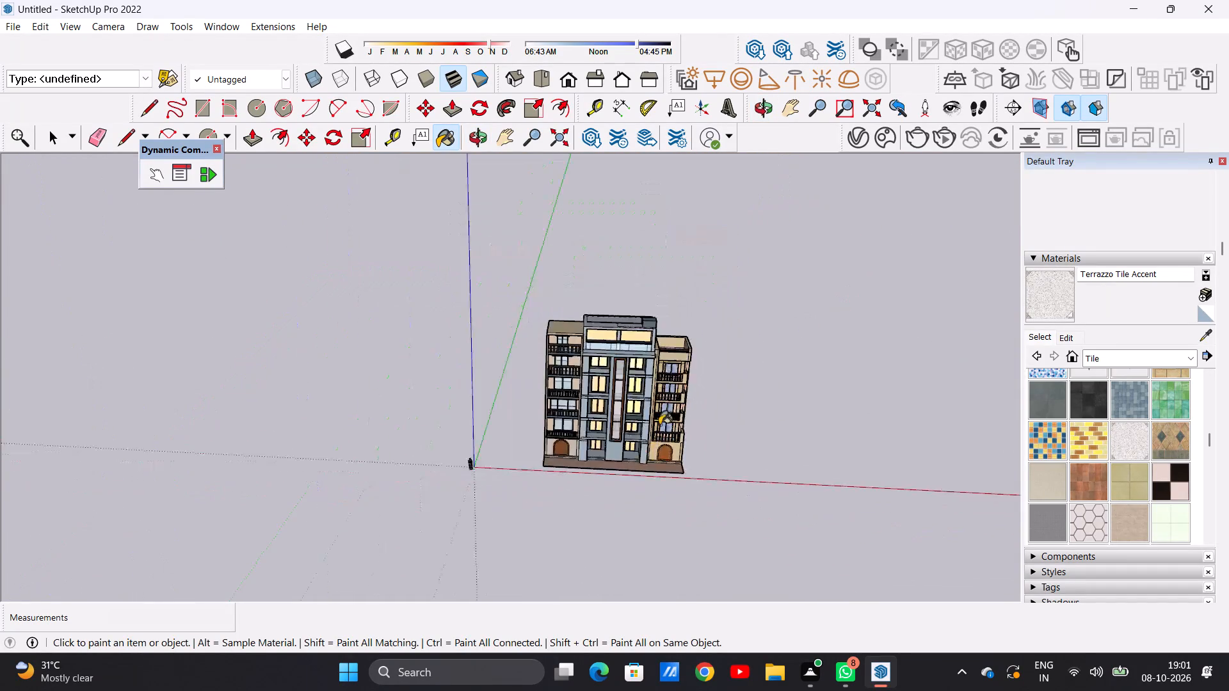
pyautogui.scroll(6, 663, 351)
pyautogui.moveTo(604, 405); pyautogui.dragTo(568, 582, button='middle')
pyautogui.scroll(4, 661, 372)
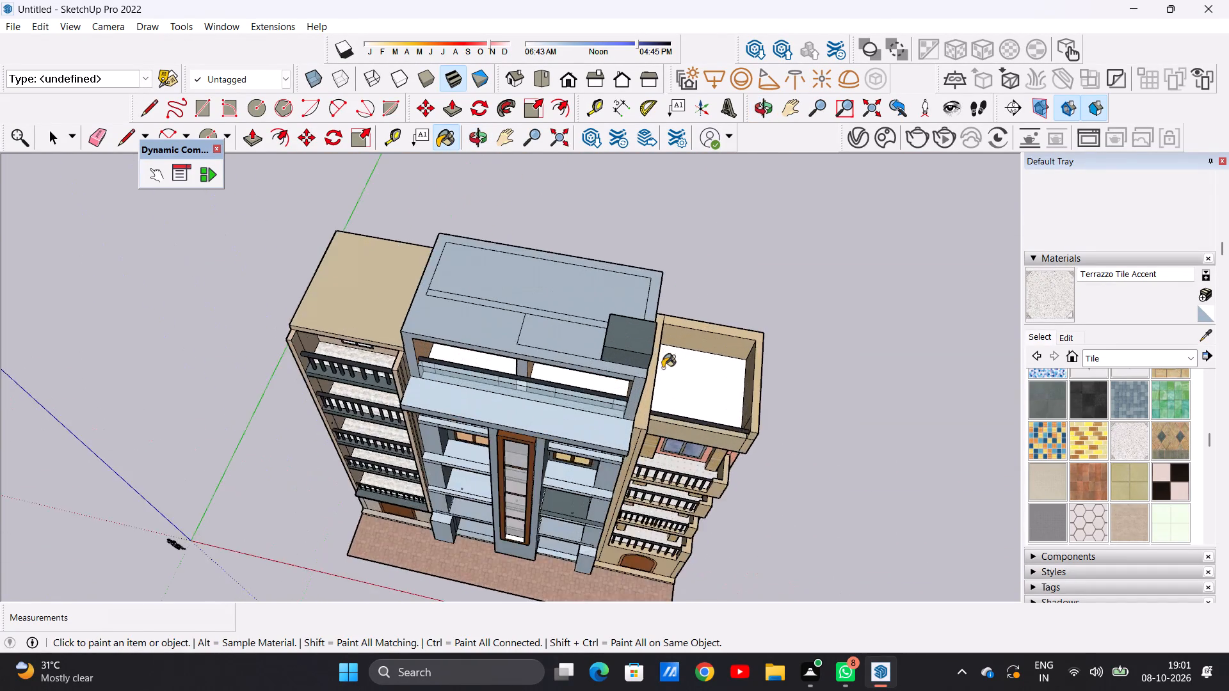
pyautogui.scroll(6, 663, 368)
pyautogui.click(742, 349)
pyautogui.press('space')
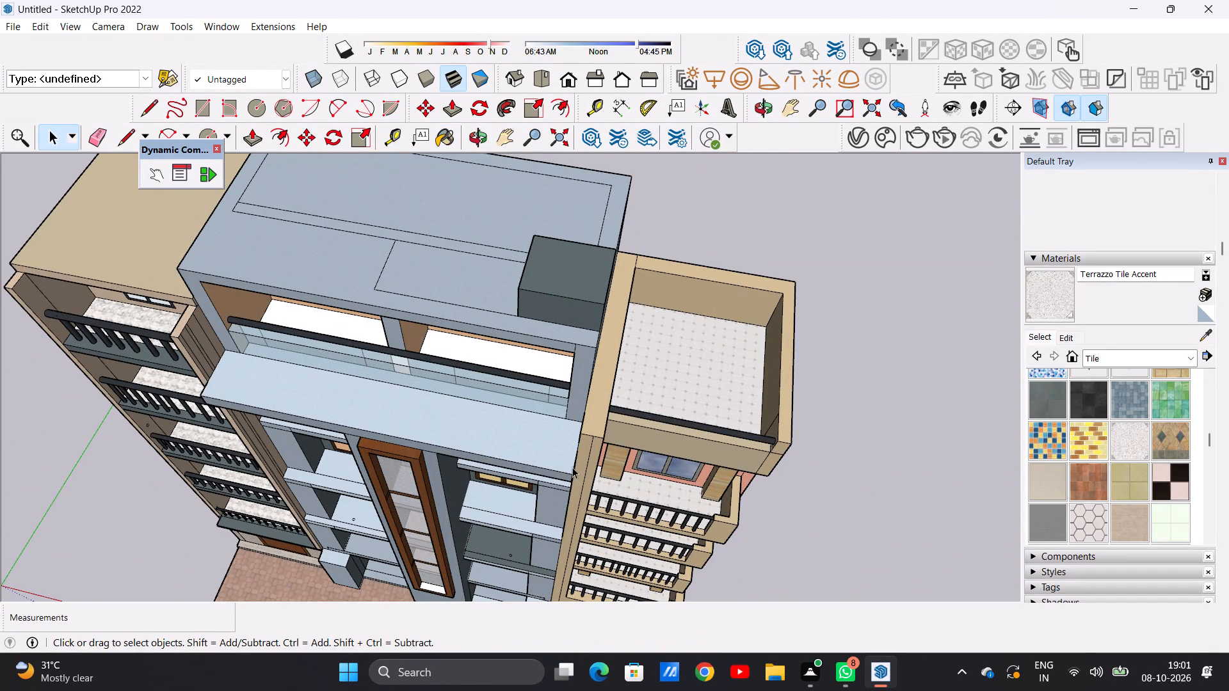
# Examine the whole building's front elevation from a near eye-level view.
pyautogui.scroll(-12, 575, 468)
pyautogui.moveTo(602, 453); pyautogui.dragTo(598, 236, button='middle')
pyautogui.scroll(5, 641, 475)
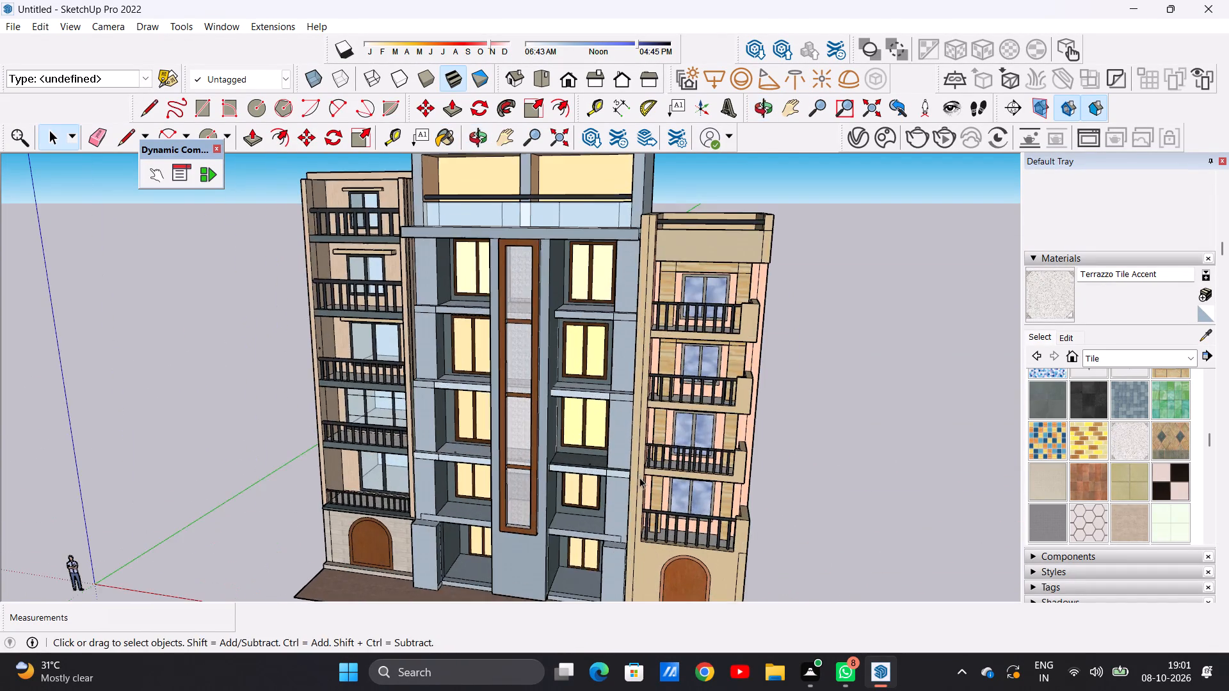
pyautogui.moveTo(595, 504); pyautogui.dragTo(654, 461, button='middle')
pyautogui.scroll(-8, 637, 452)
pyautogui.scroll(6, 659, 395)
pyautogui.scroll(-4, 668, 371)
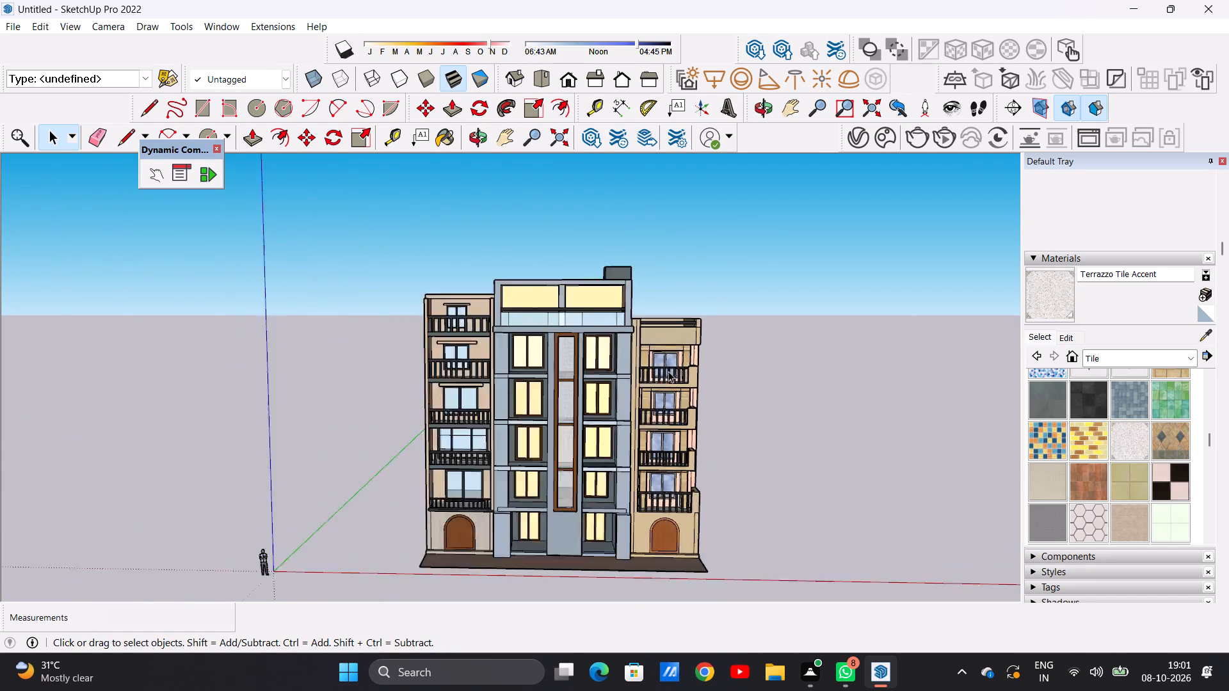
pyautogui.scroll(-3, 668, 371)
pyautogui.scroll(6, 753, 398)
pyautogui.scroll(1, 658, 367)
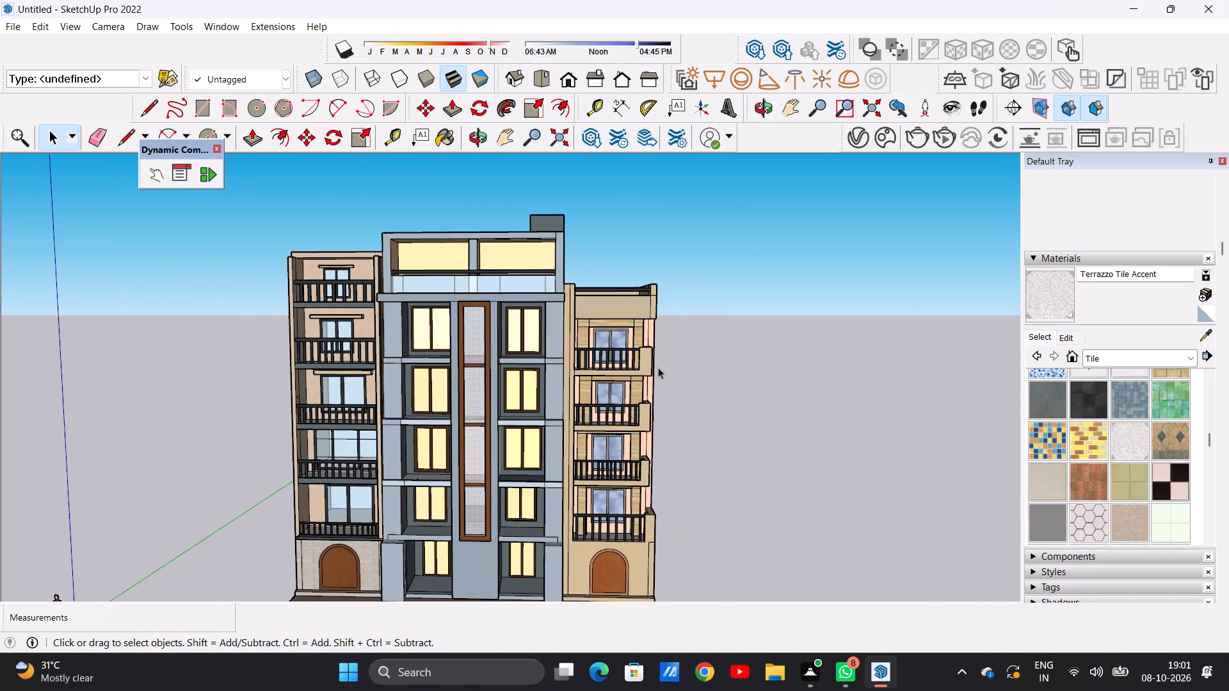
# Save the model in the Documents folder as a SketchUp file named "chinni 20".
pyautogui.hotkey('ctrl', 's')
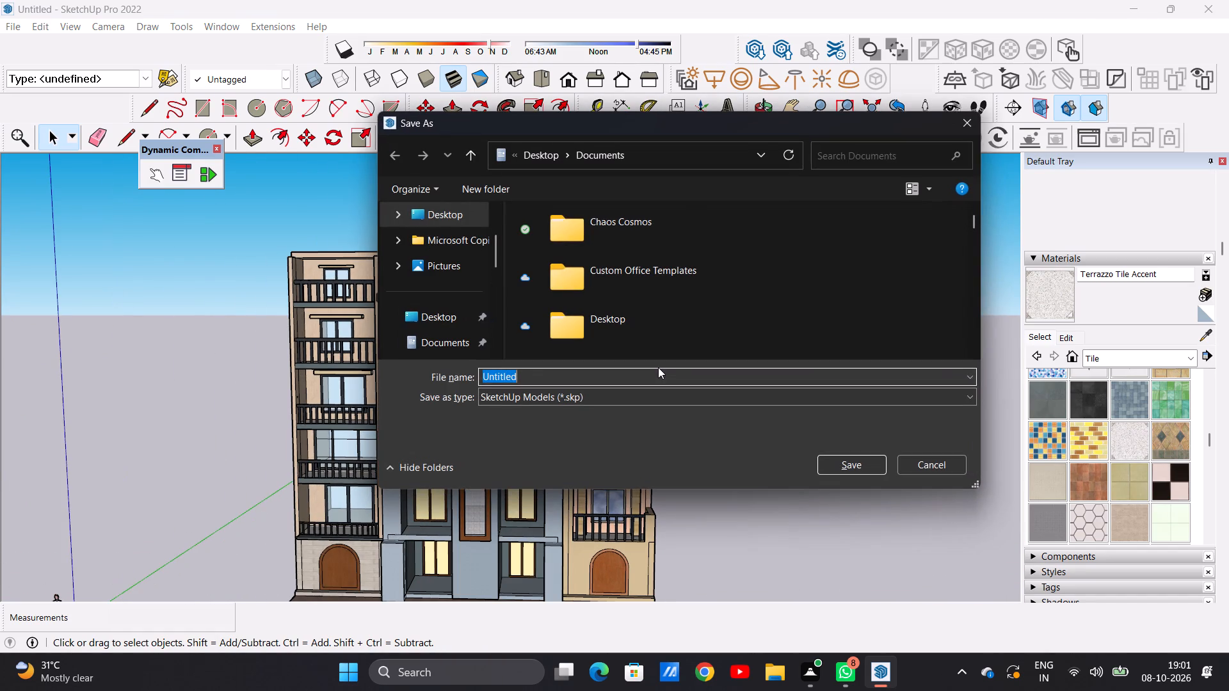
pyautogui.press('BackSpace')
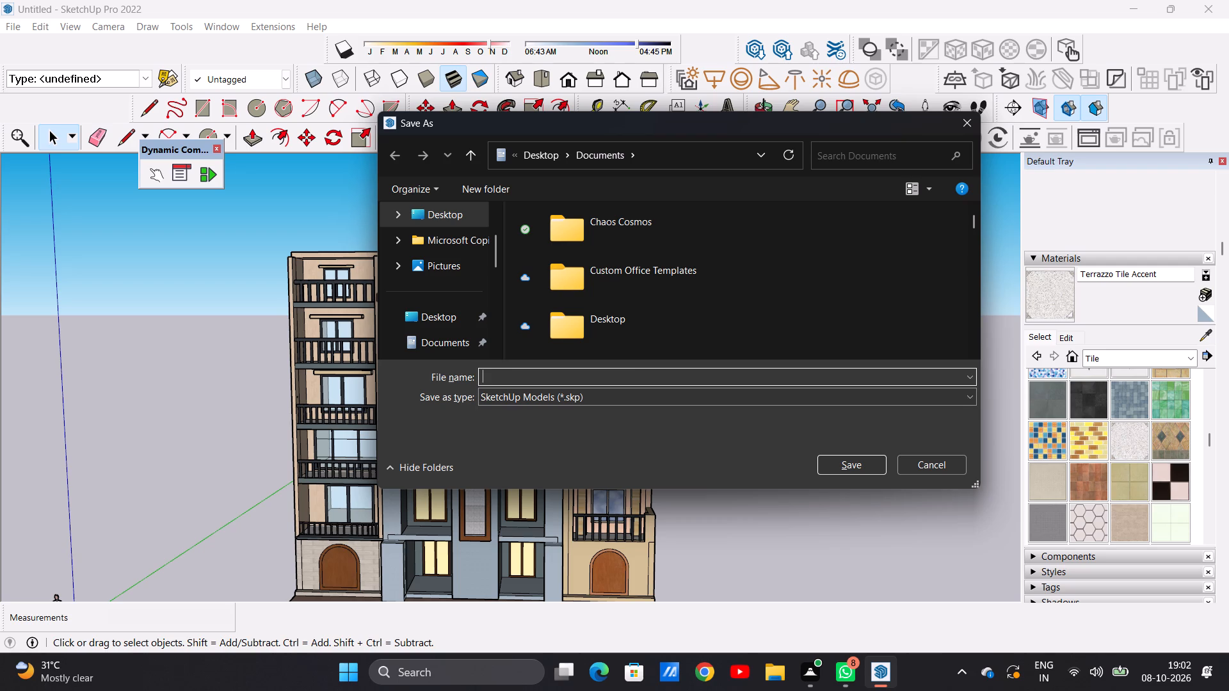
pyautogui.press('k')
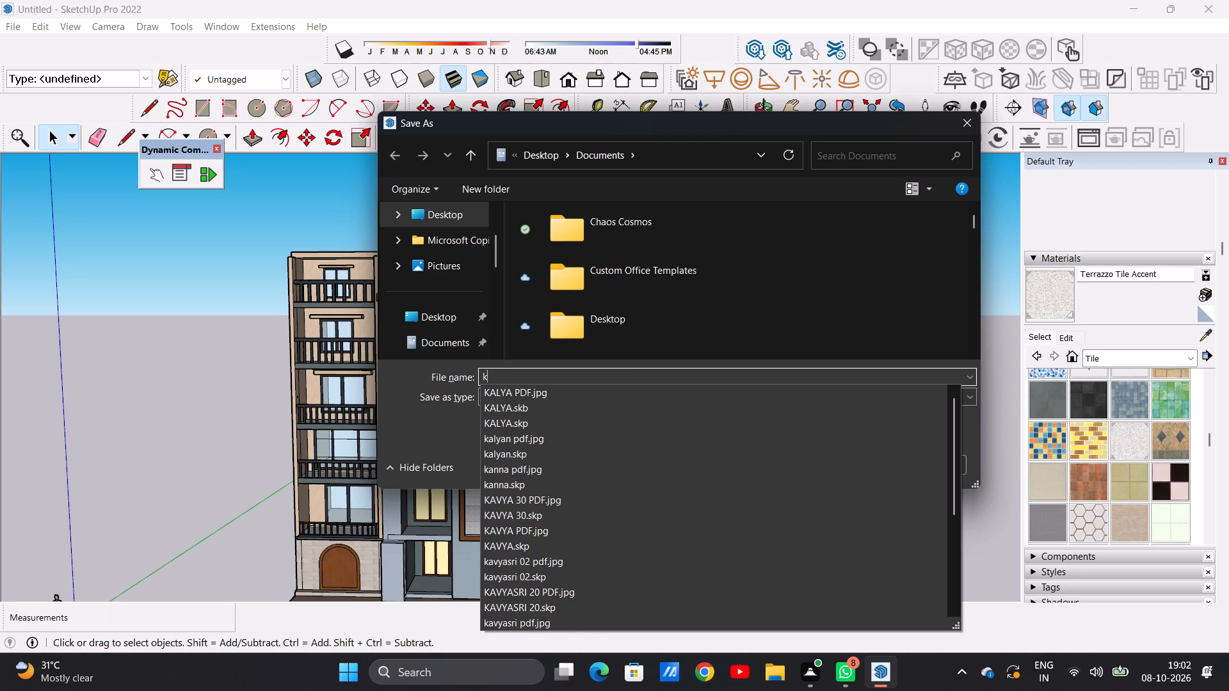
pyautogui.press('BackSpace')
pyautogui.press('h')
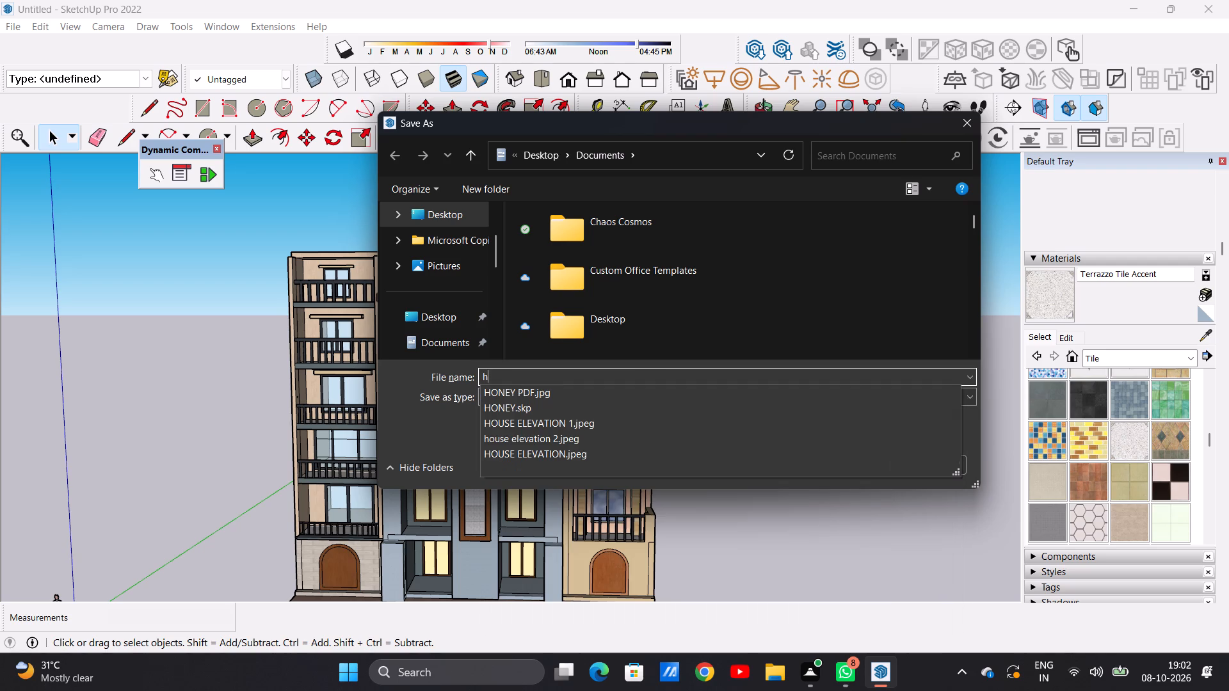
pyautogui.press('BackSpace')
pyautogui.write('chinni')
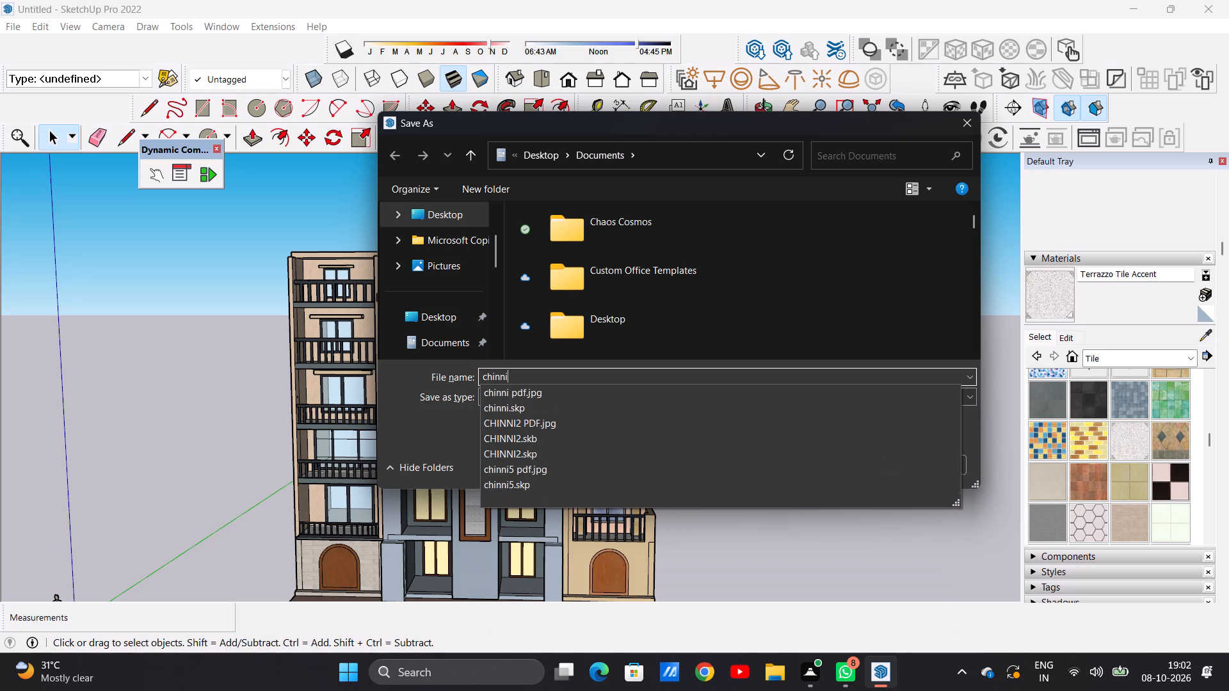
pyautogui.press('space')
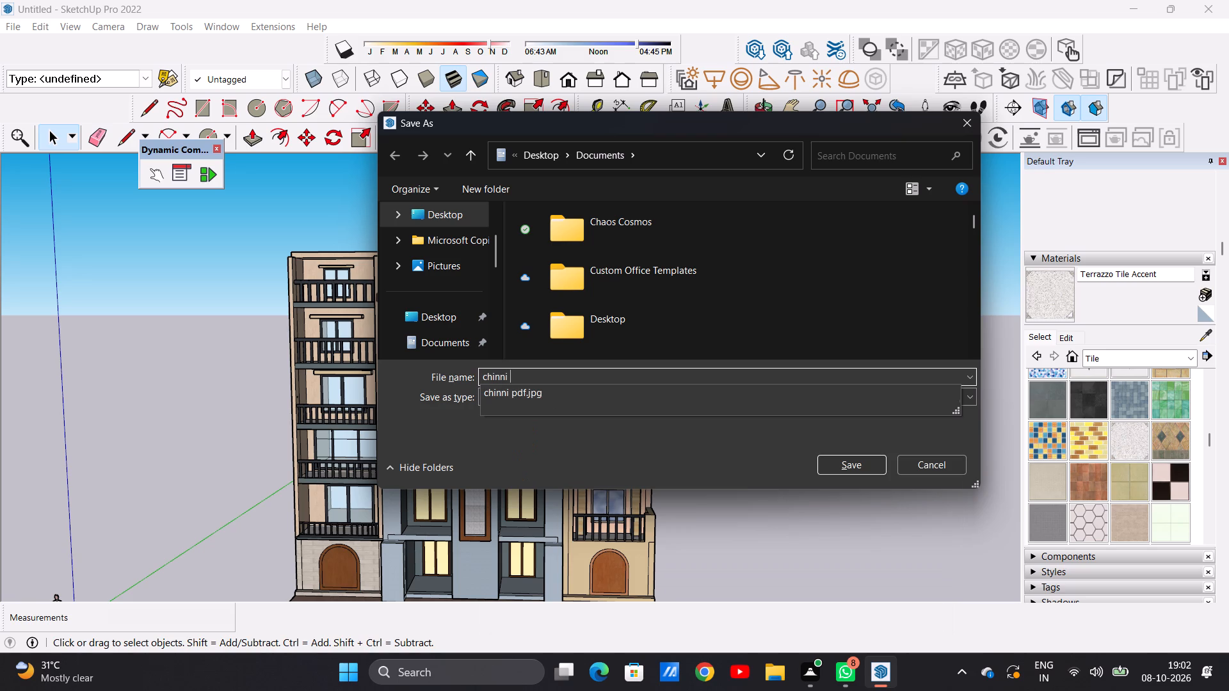
pyautogui.write('20')
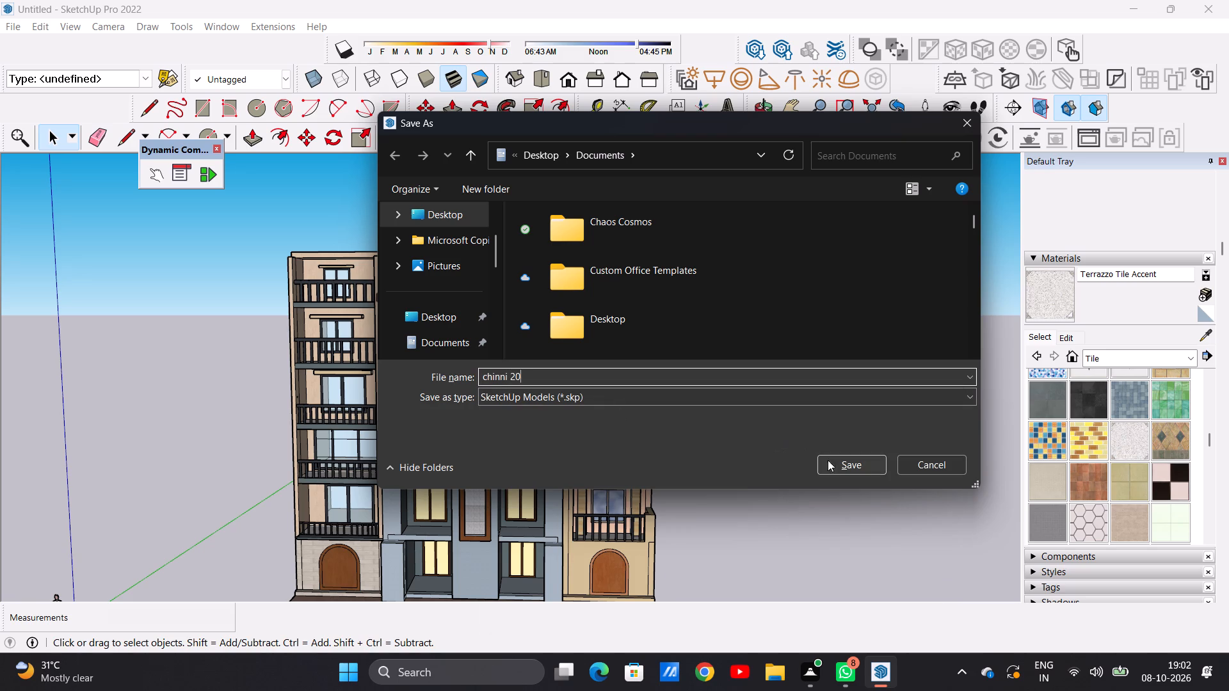
pyautogui.click(840, 466)
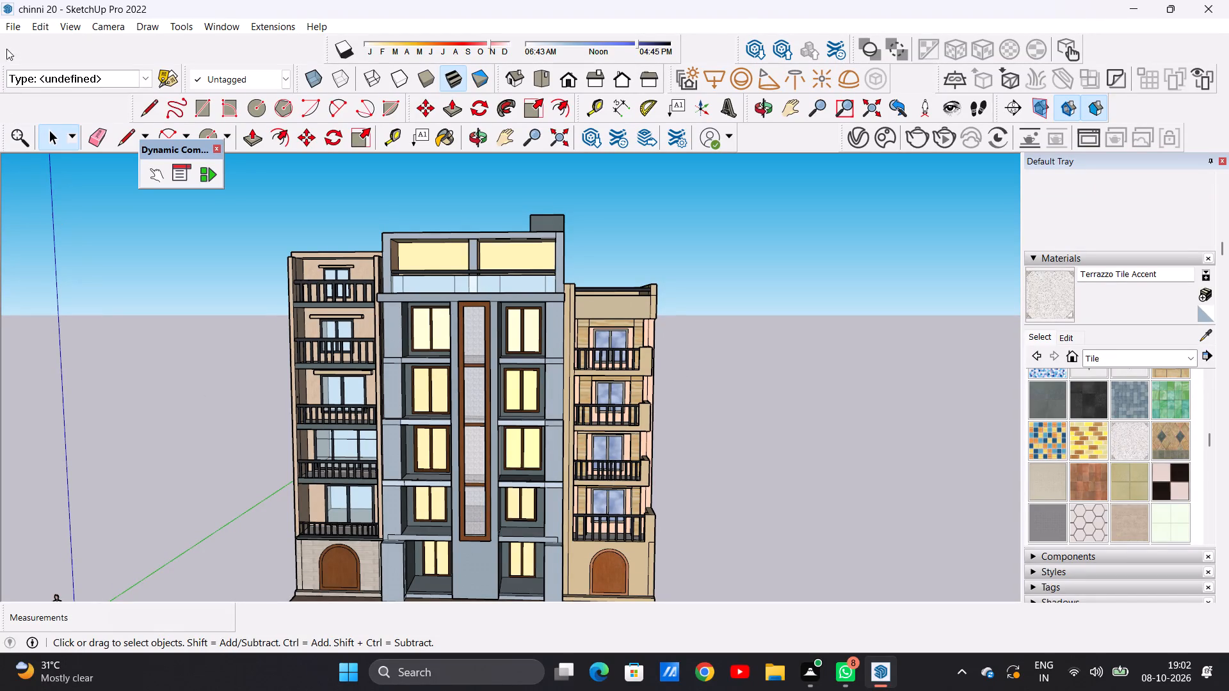
# Export the current front view as a 2D JPEG image named "chinni 20 pdf" in the Documents folder.
pyautogui.click(10, 26)
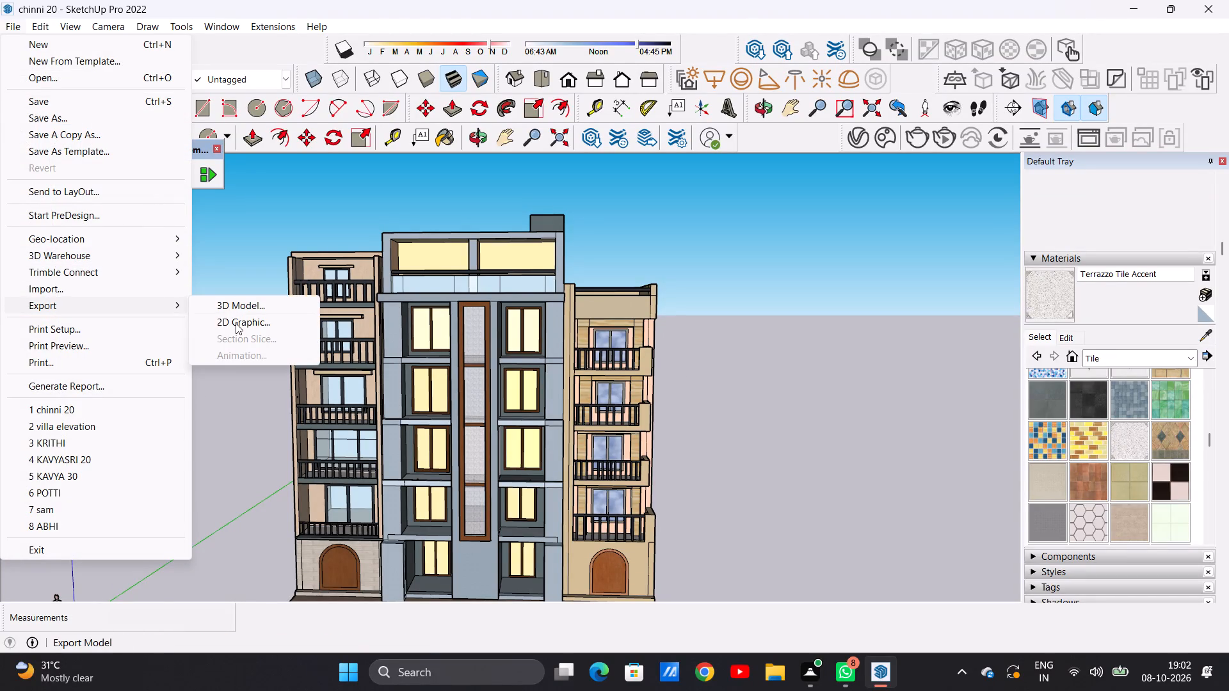
pyautogui.click(236, 323)
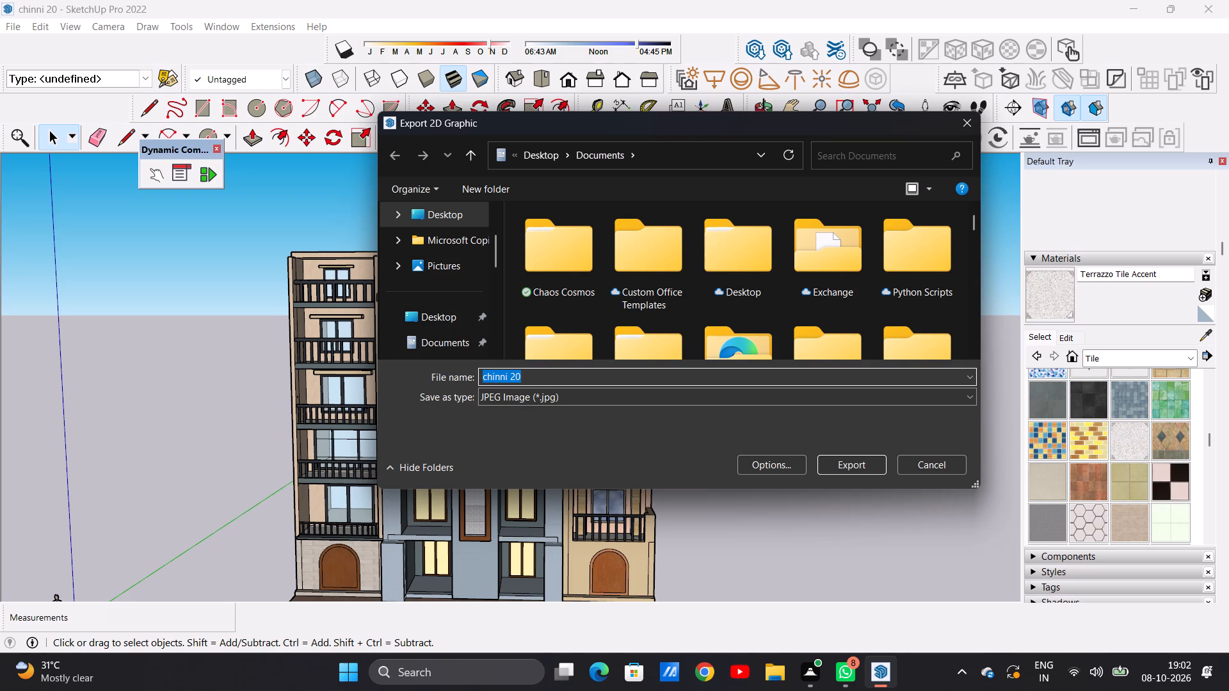
pyautogui.click(563, 377)
pyautogui.press('space')
pyautogui.write('pdf')
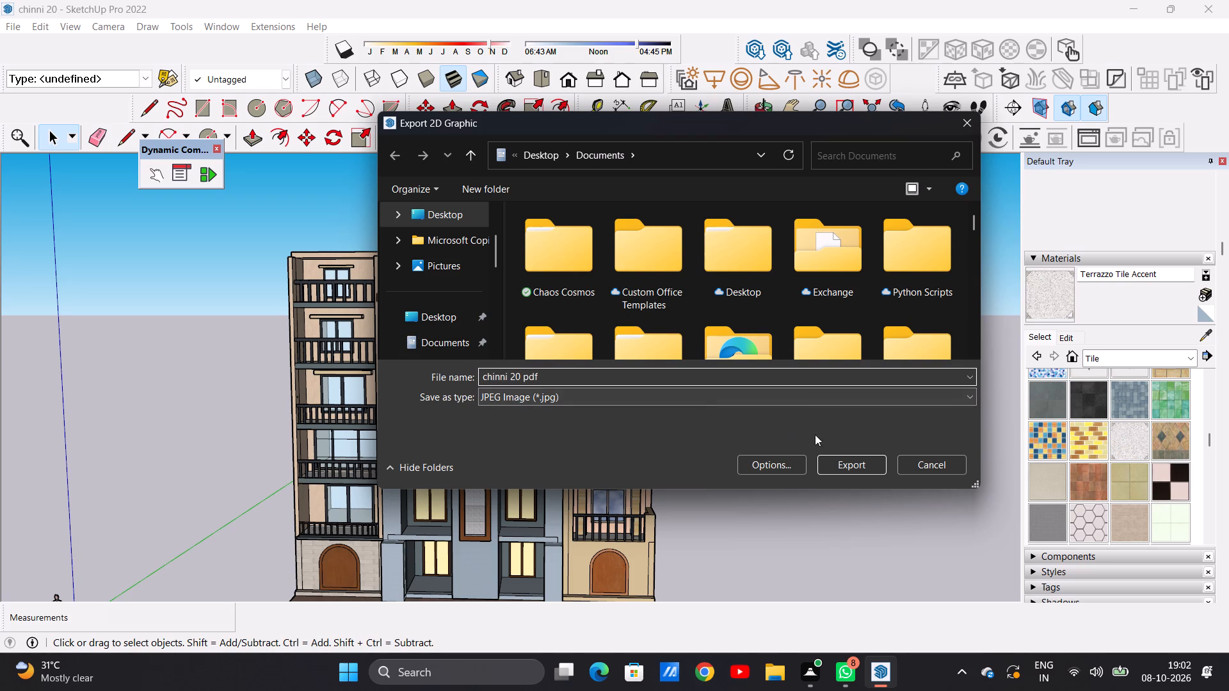
pyautogui.click(847, 464)
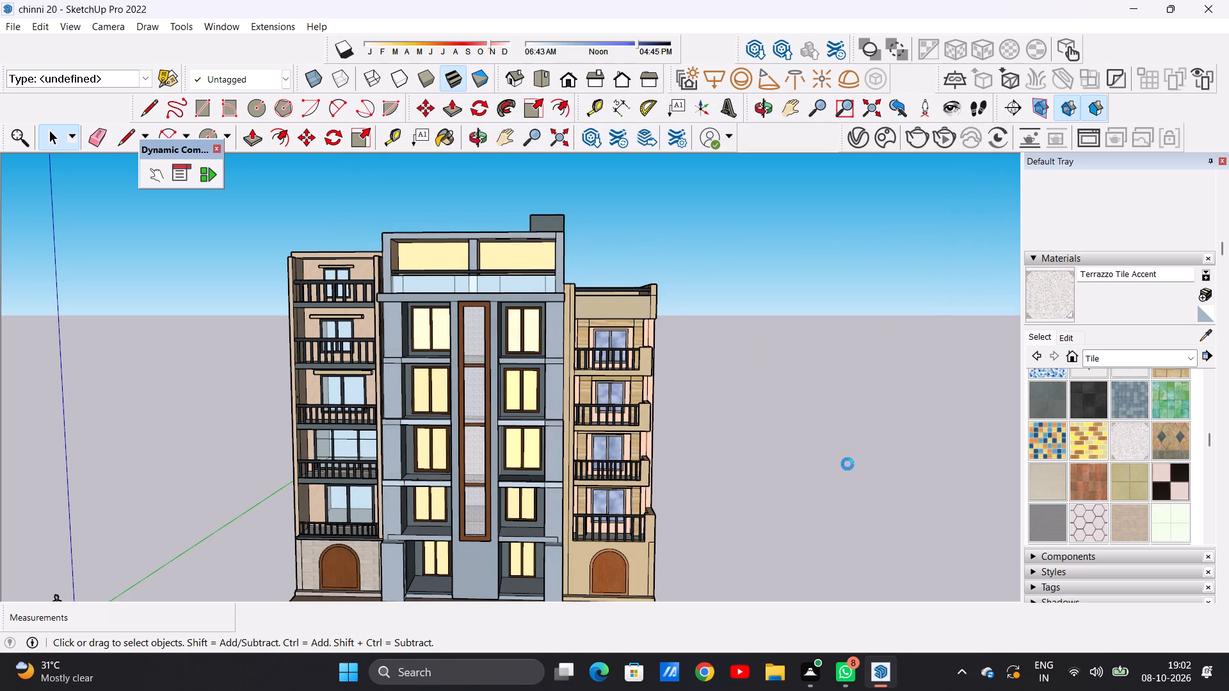